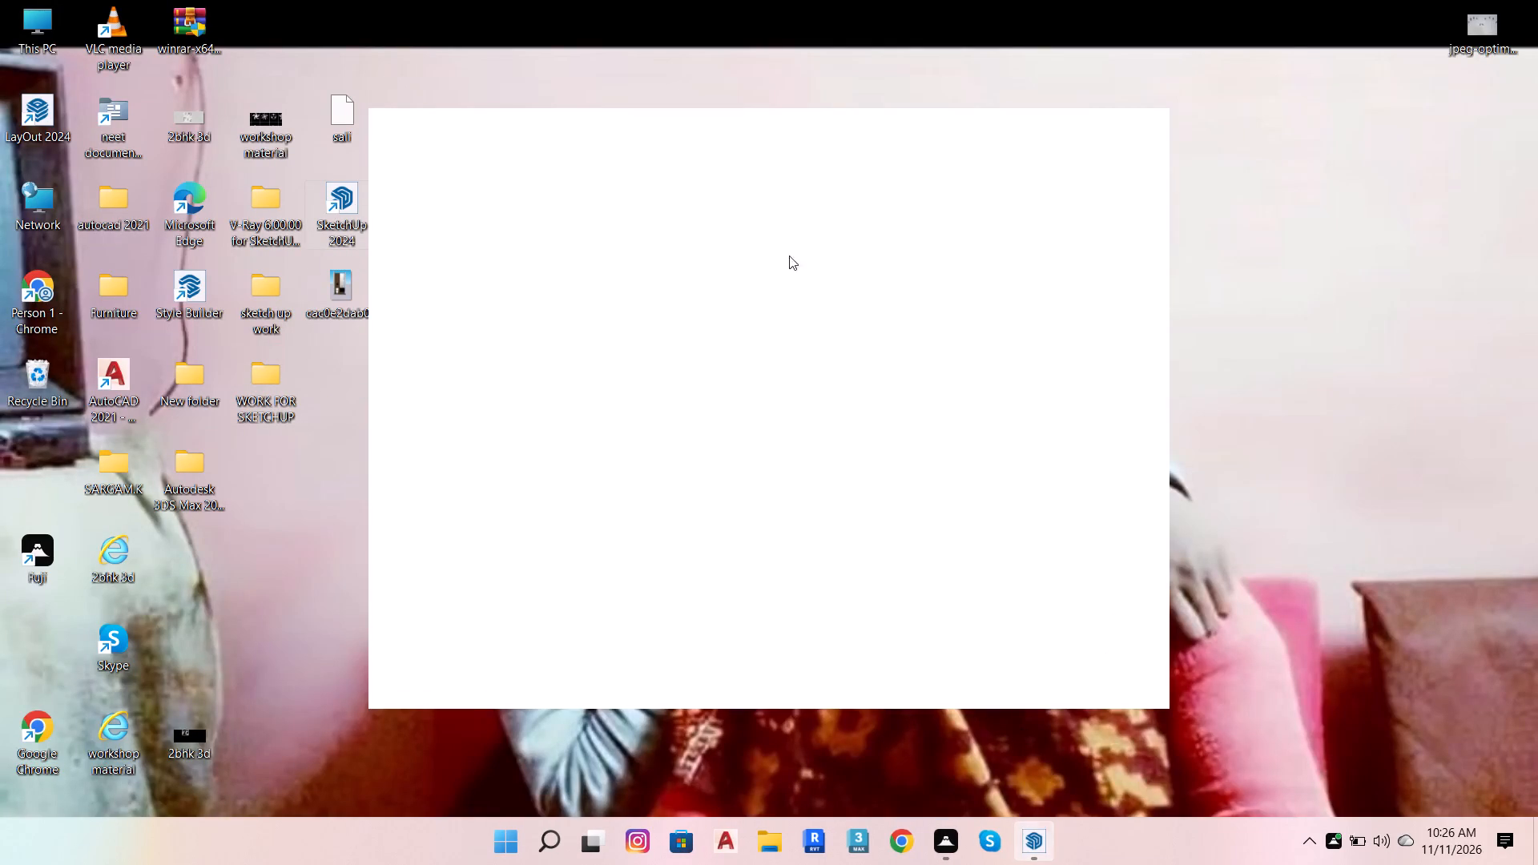
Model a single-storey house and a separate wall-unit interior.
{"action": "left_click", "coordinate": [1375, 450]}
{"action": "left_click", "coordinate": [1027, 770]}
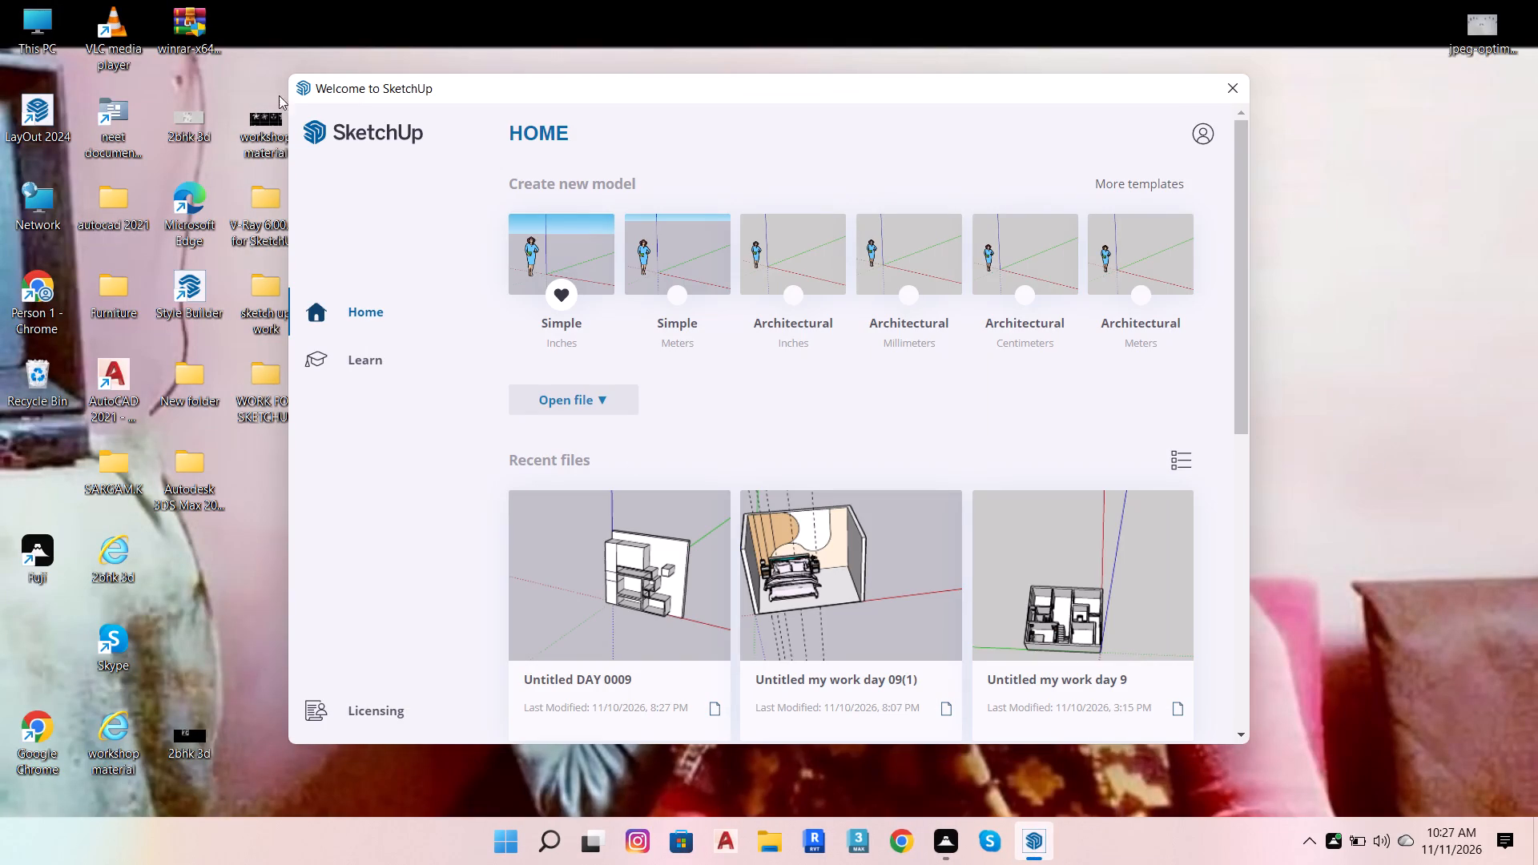
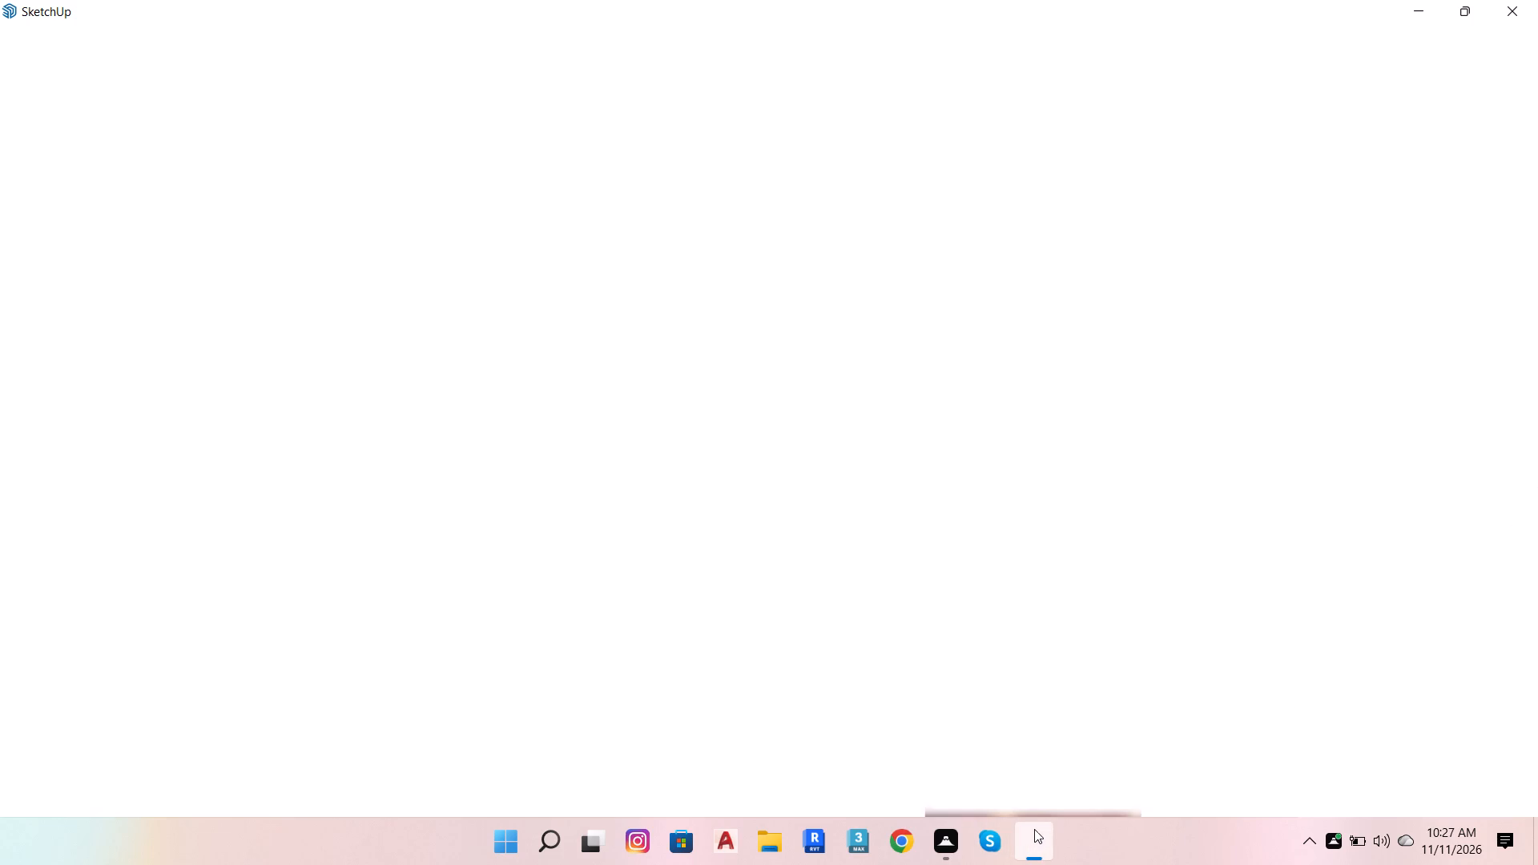
Start a new untitled model from the welcome window.
{"action": "left_click", "coordinate": [951, 460]}
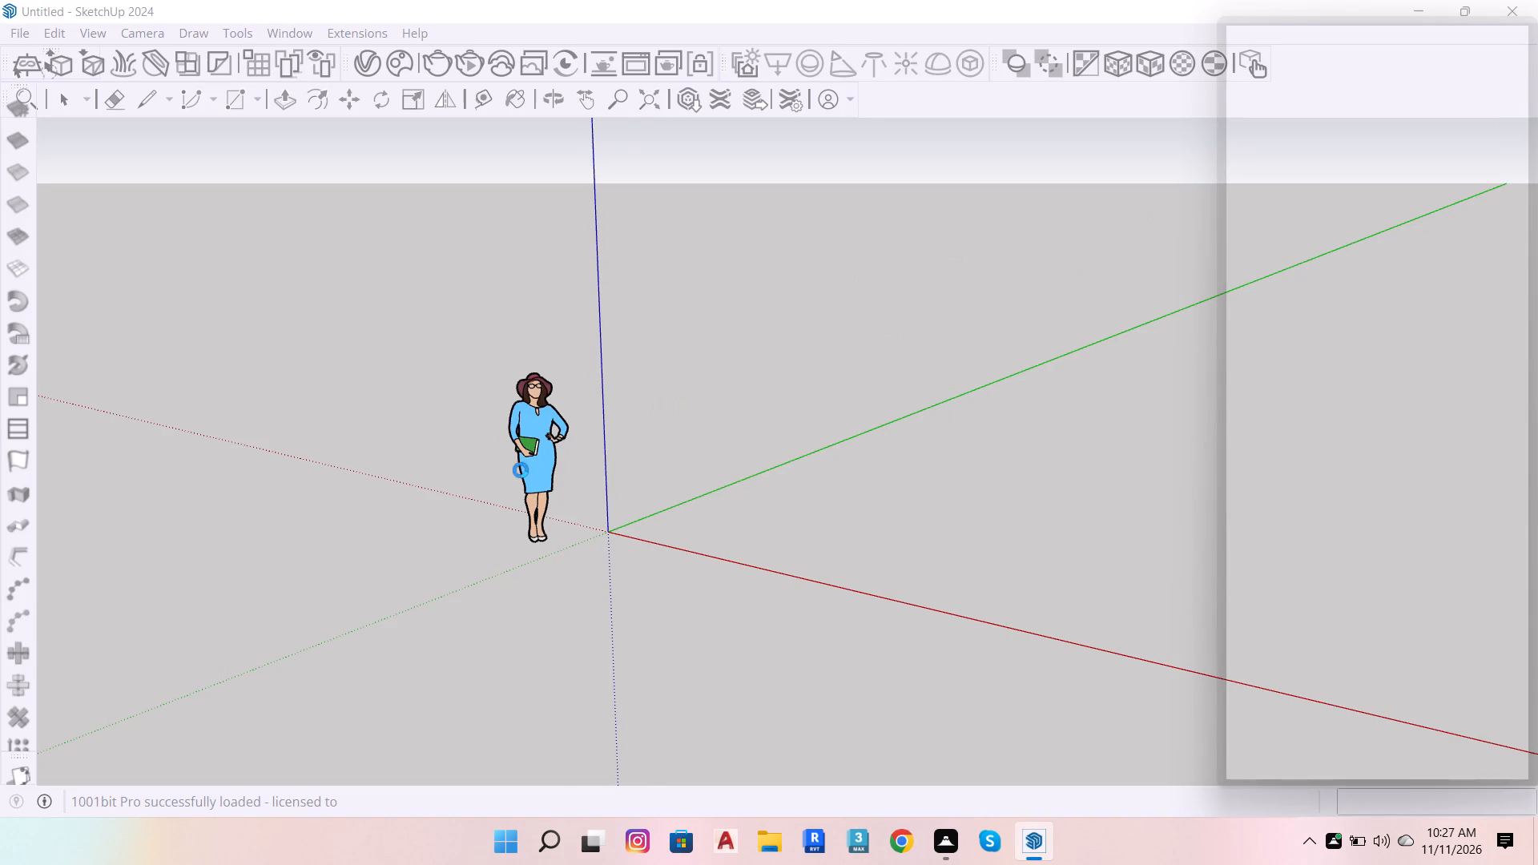
Select the default woman scale figure standing near the origin of the new model.
{"action": "left_click", "coordinate": [588, 452]}
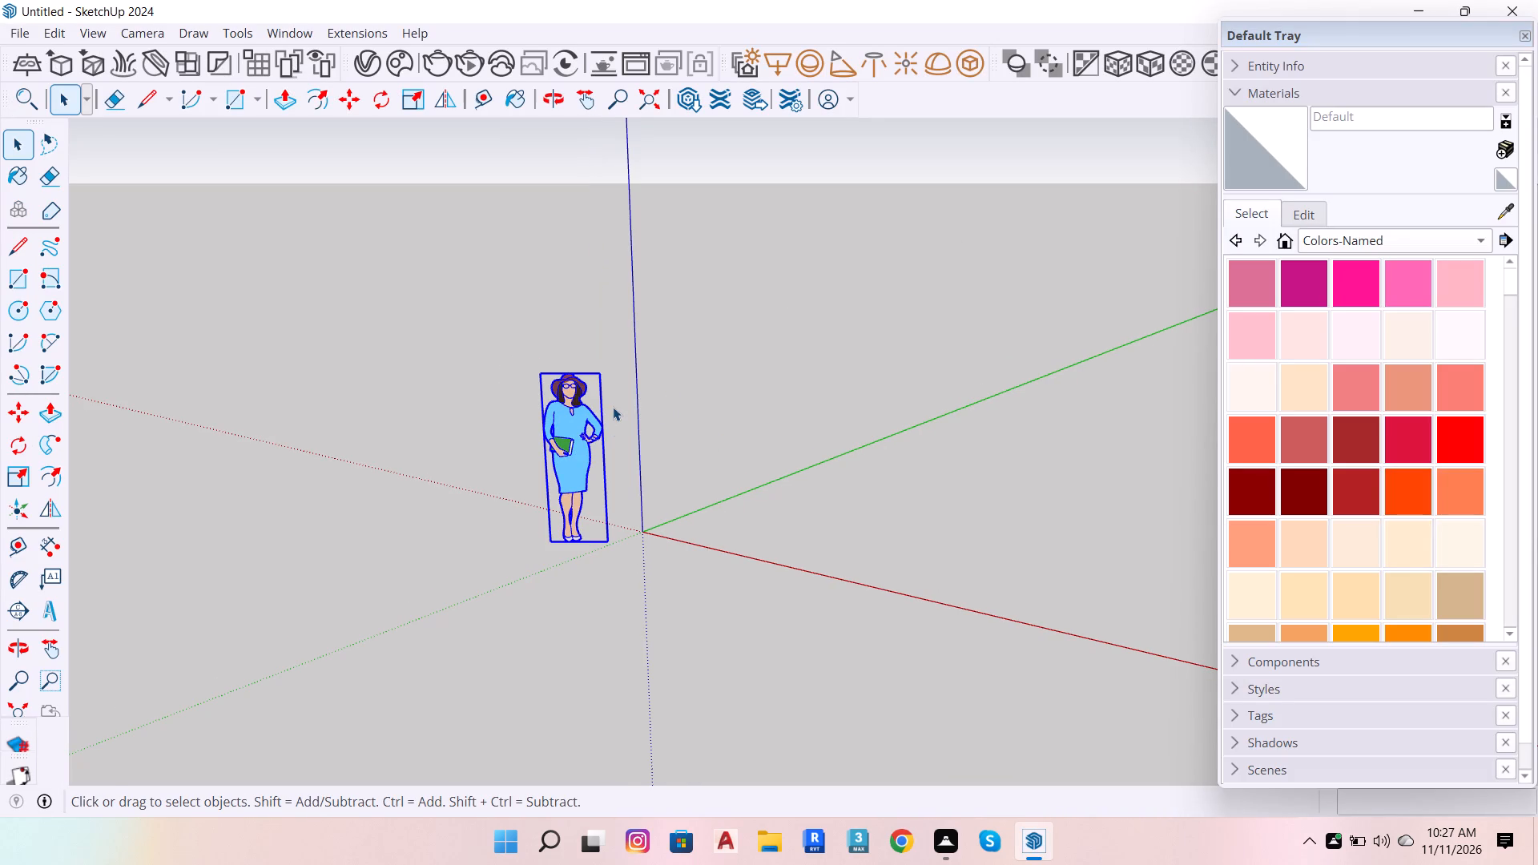
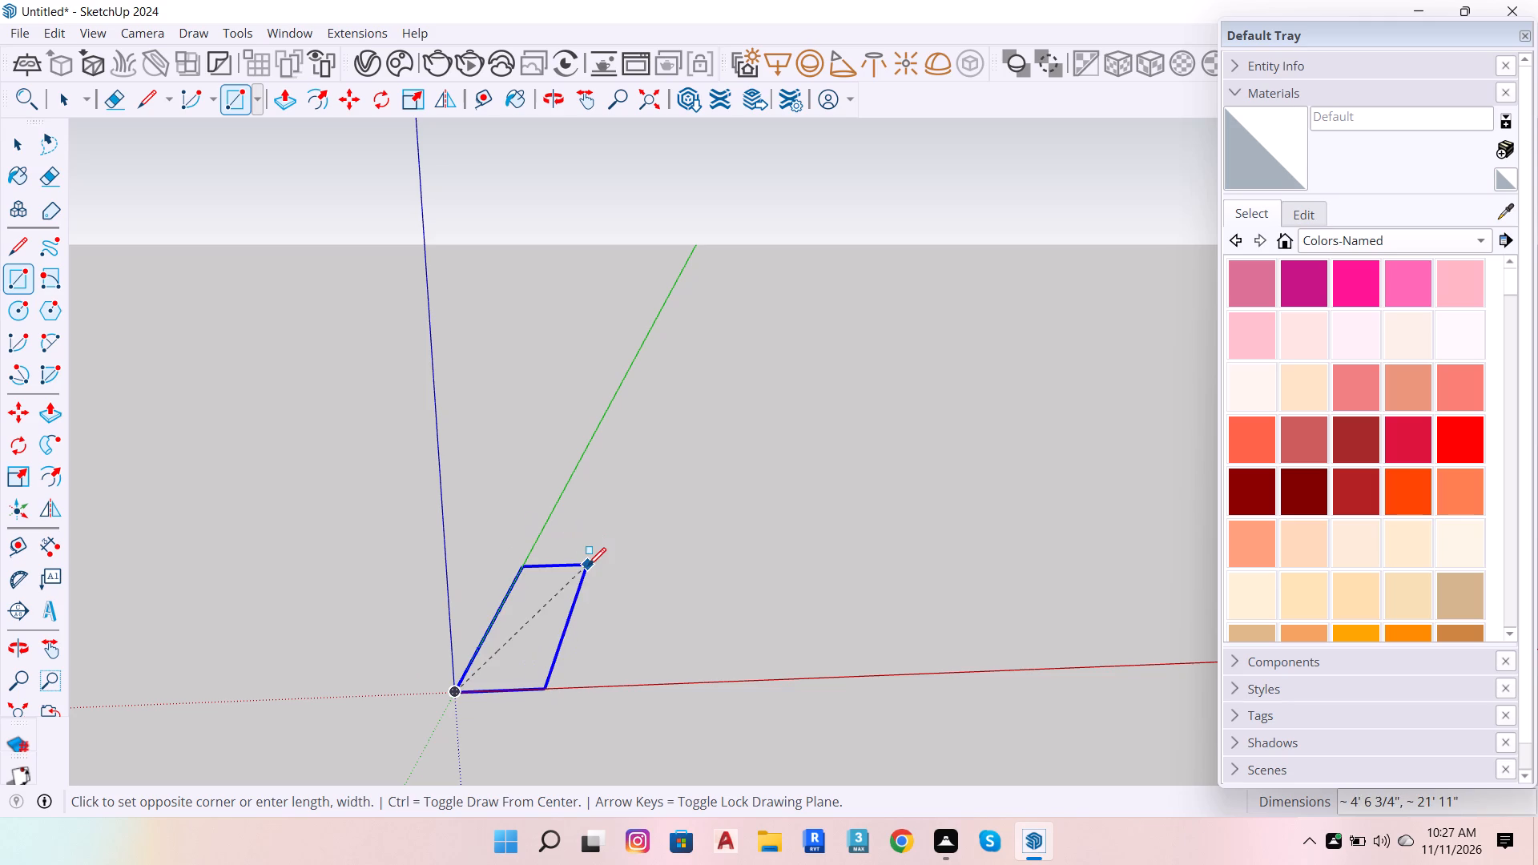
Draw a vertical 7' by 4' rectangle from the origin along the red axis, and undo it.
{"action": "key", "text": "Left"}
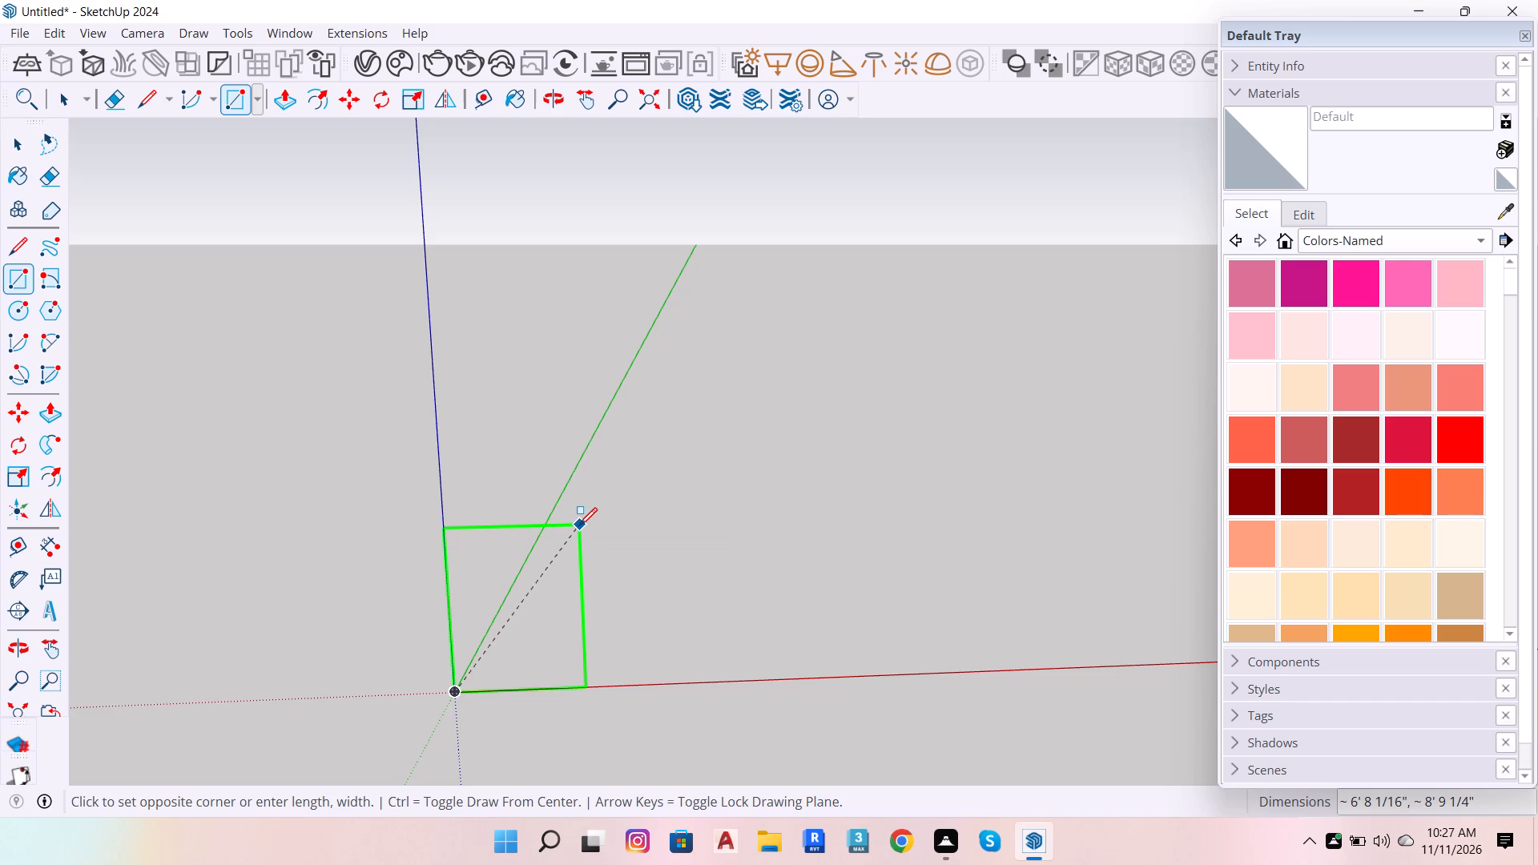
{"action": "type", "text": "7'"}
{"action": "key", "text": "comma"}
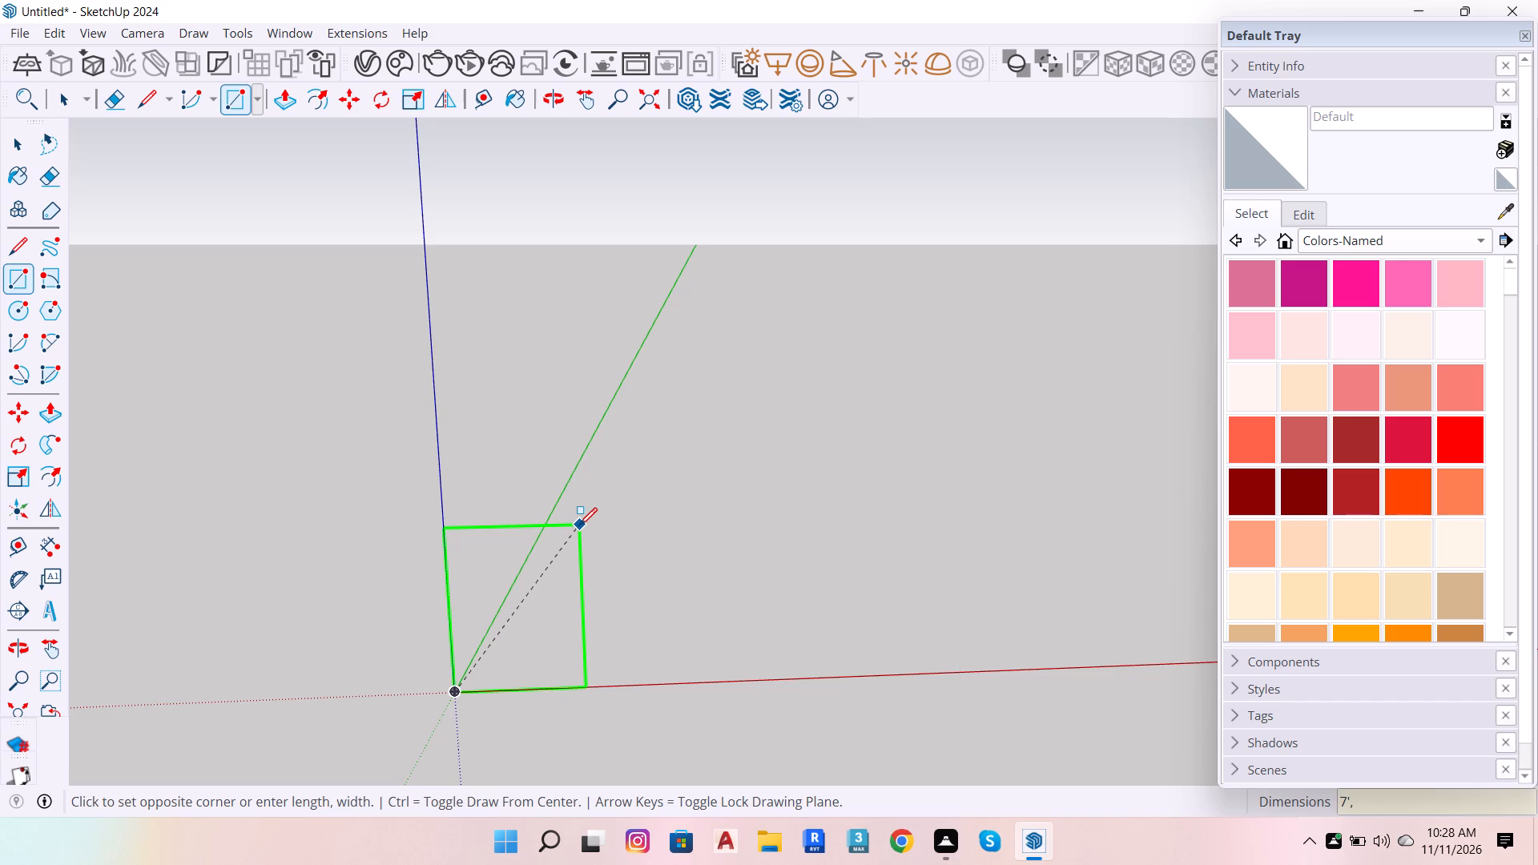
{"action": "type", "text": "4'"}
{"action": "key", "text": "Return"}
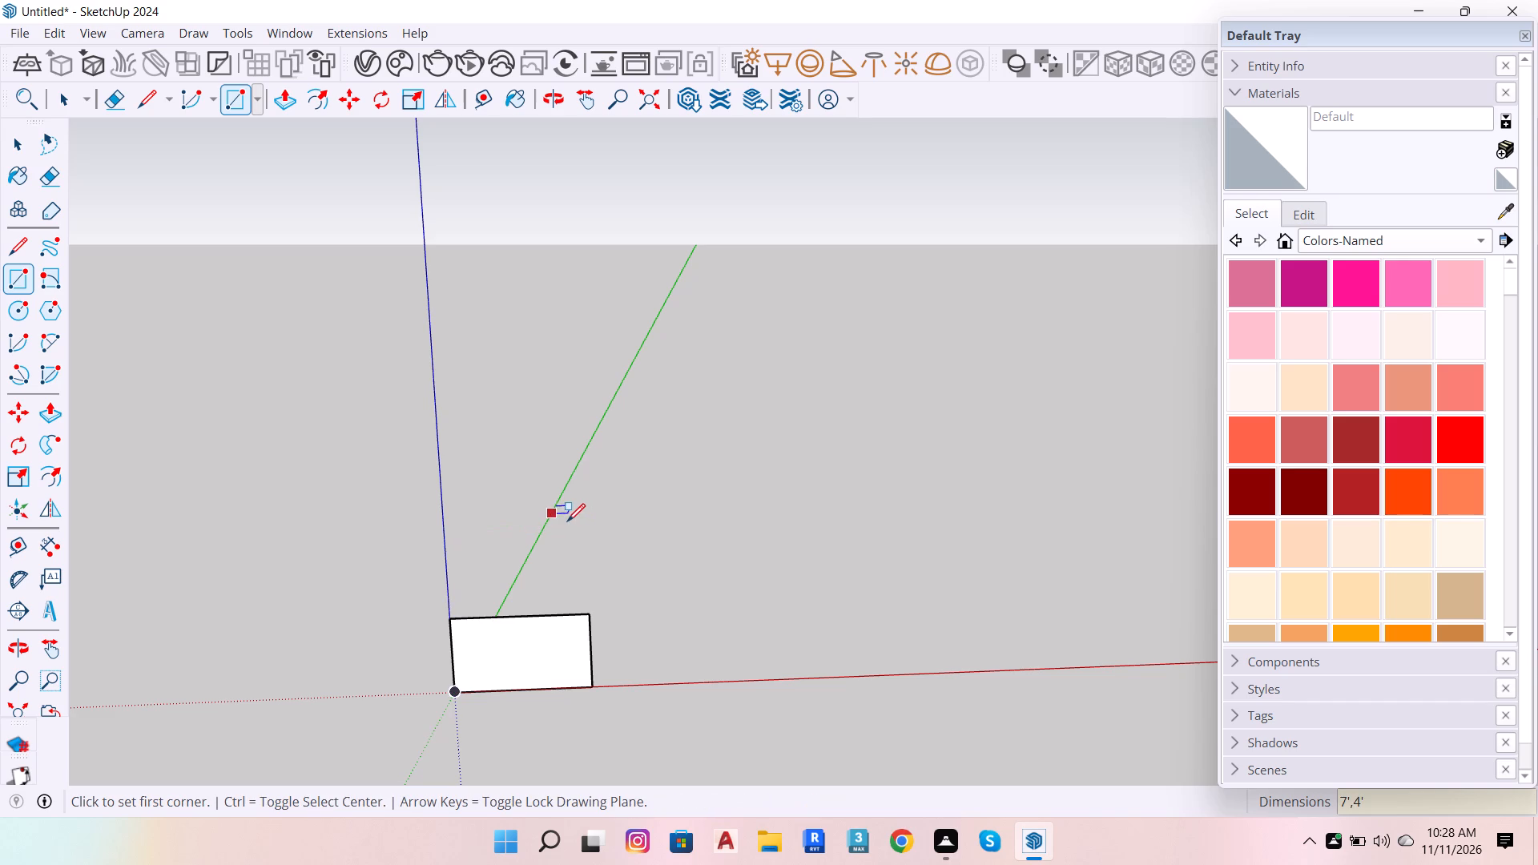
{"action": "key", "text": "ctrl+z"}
Draw a vertical rectangle from the origin, 4' wide along the red axis and 7' high.
{"action": "left_click", "coordinate": [457, 689]}
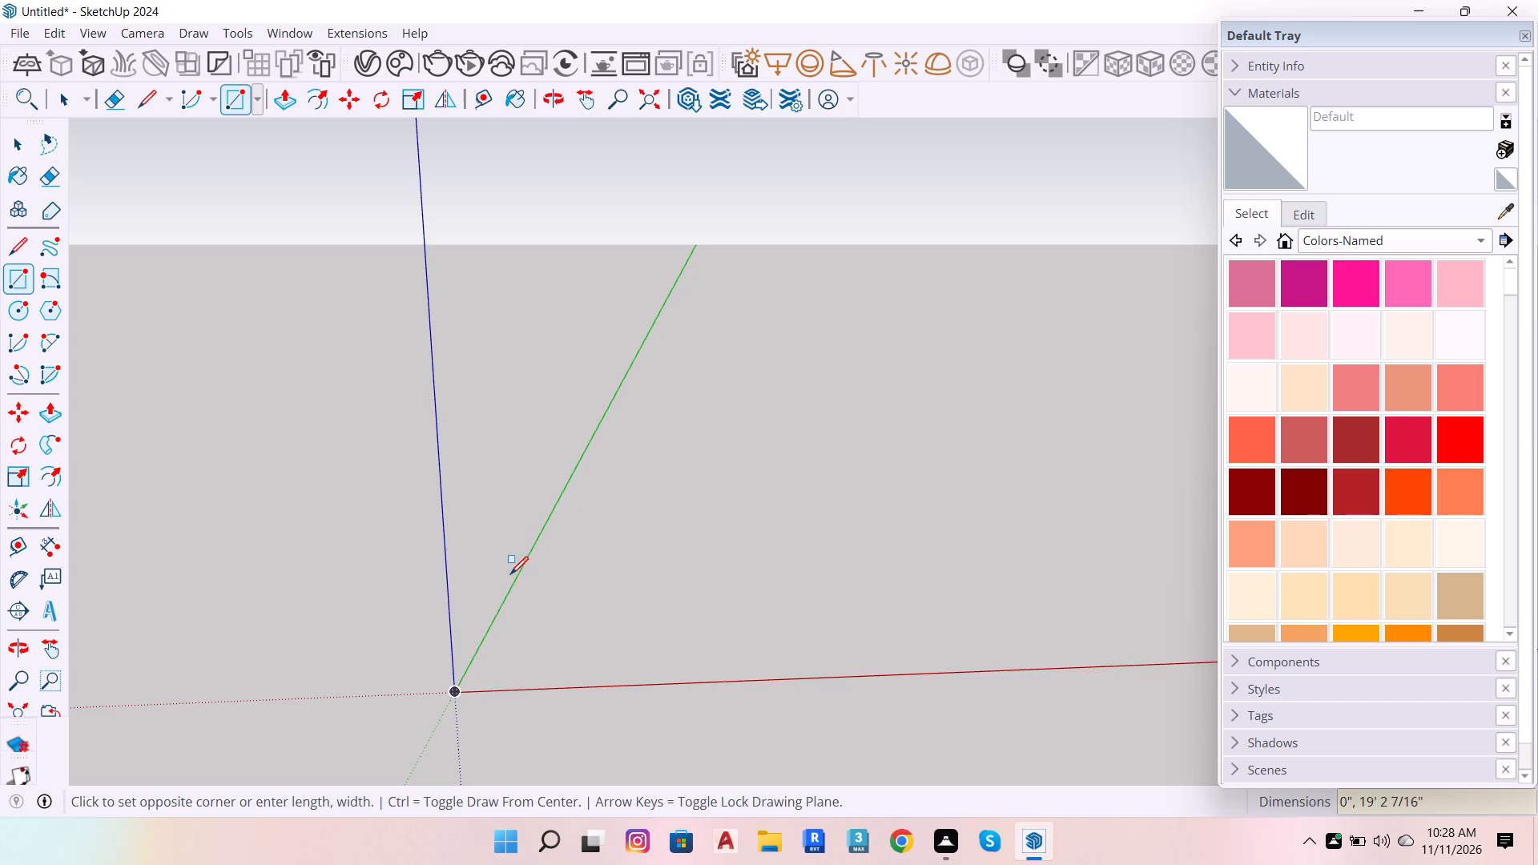
{"action": "key", "text": "Left"}
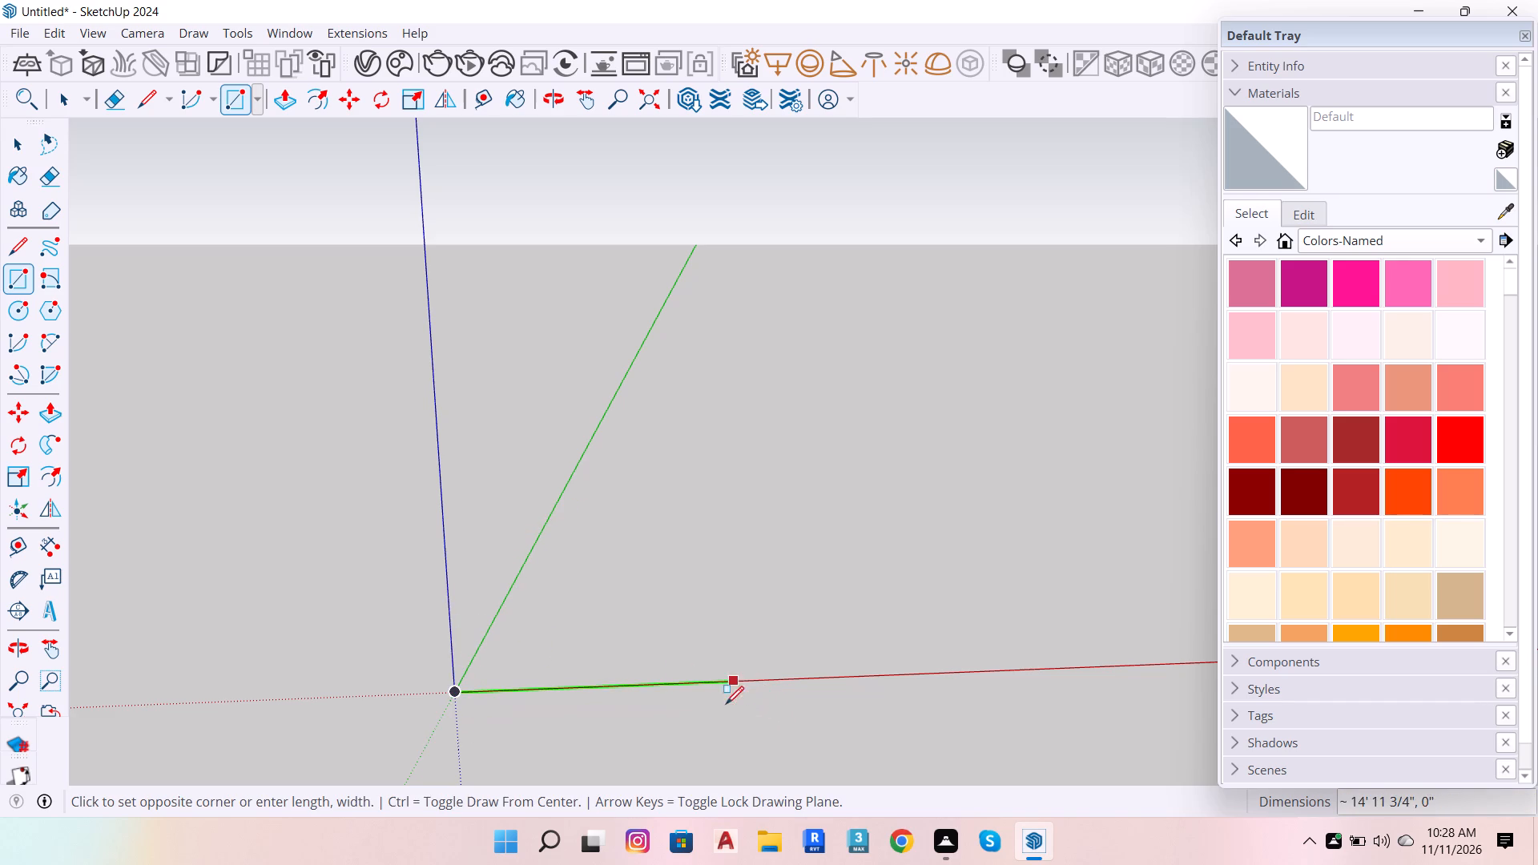
{"action": "type", "text": "4'"}
{"action": "type", "text": ",7'"}
{"action": "key", "text": "Return"}
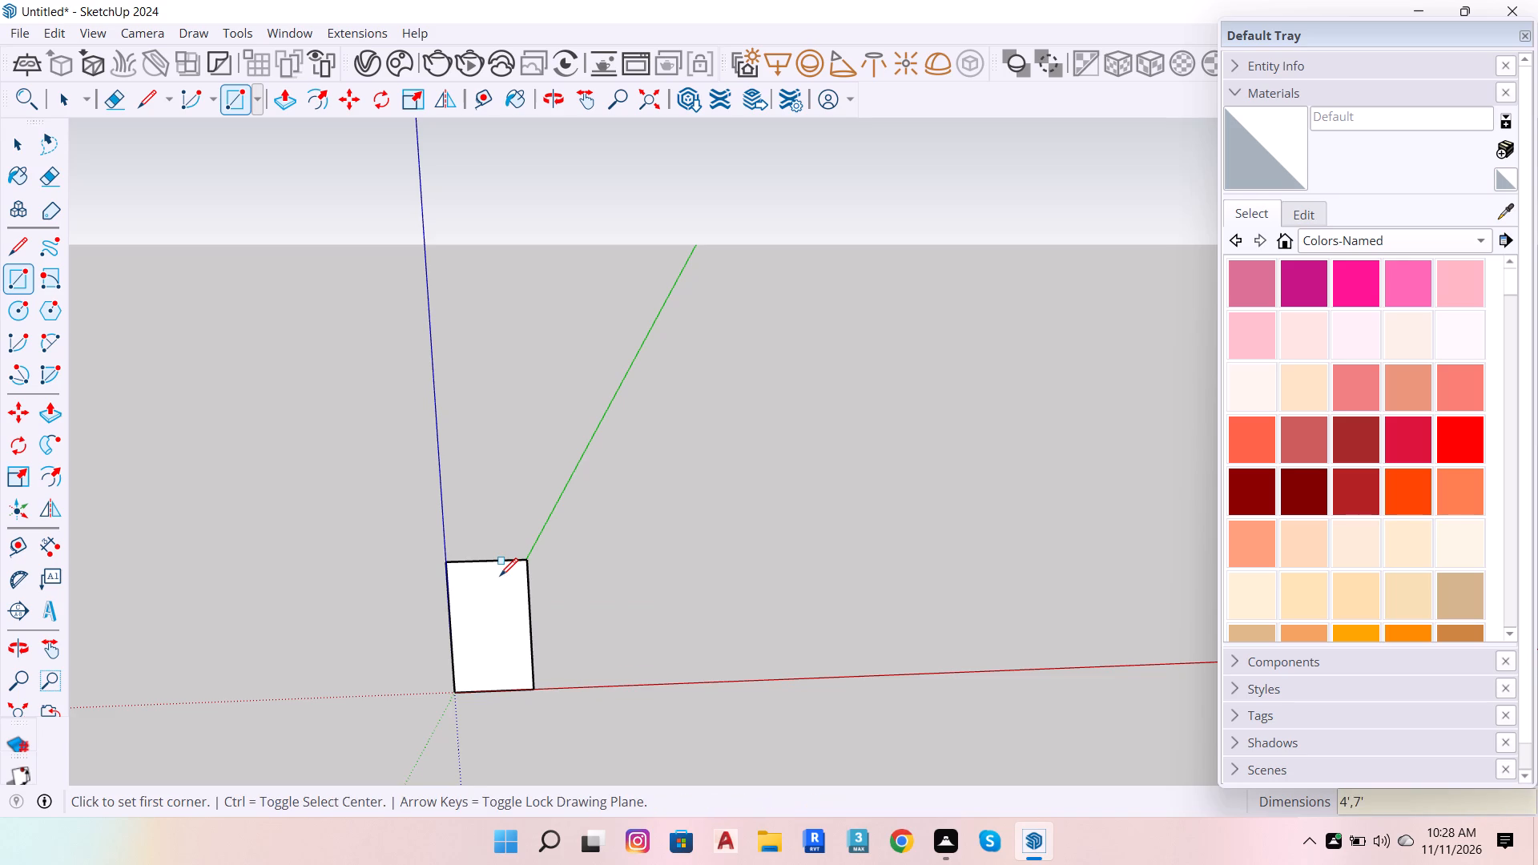
{"action": "key", "text": "space"}
Group the rectangle's face and edges, and open the group for editing.
{"action": "scroll", "coordinate": [533, 475], "scroll_direction": "down", "scroll_amount": 7}
{"action": "scroll", "coordinate": [436, 562], "scroll_direction": "up", "scroll_amount": 8}
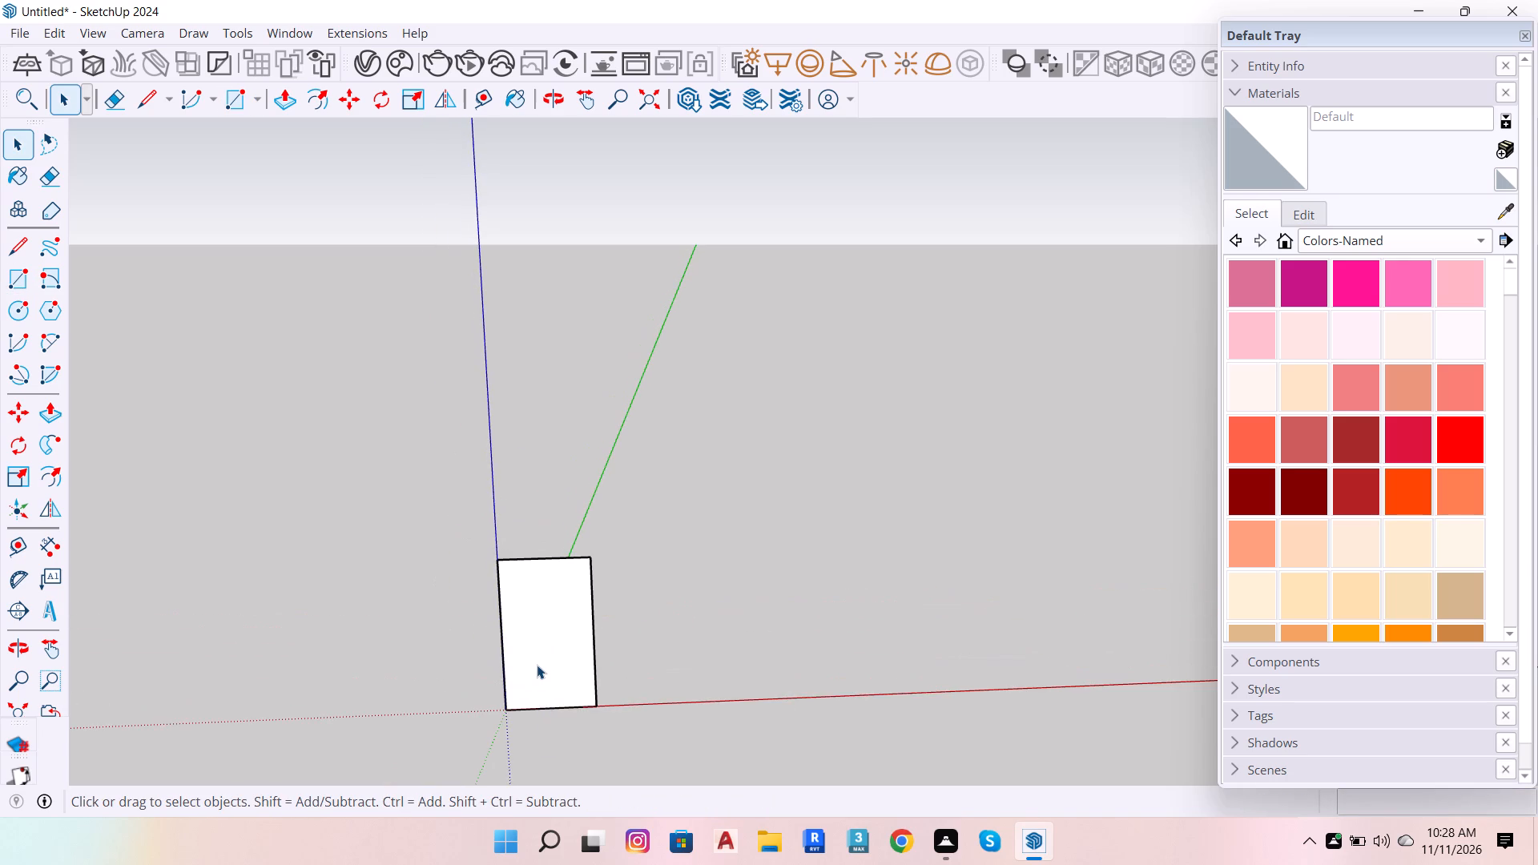
{"action": "left_click", "coordinate": [536, 665]}
{"action": "double_click", "coordinate": [536, 665]}
{"action": "right_click", "coordinate": [536, 665]}
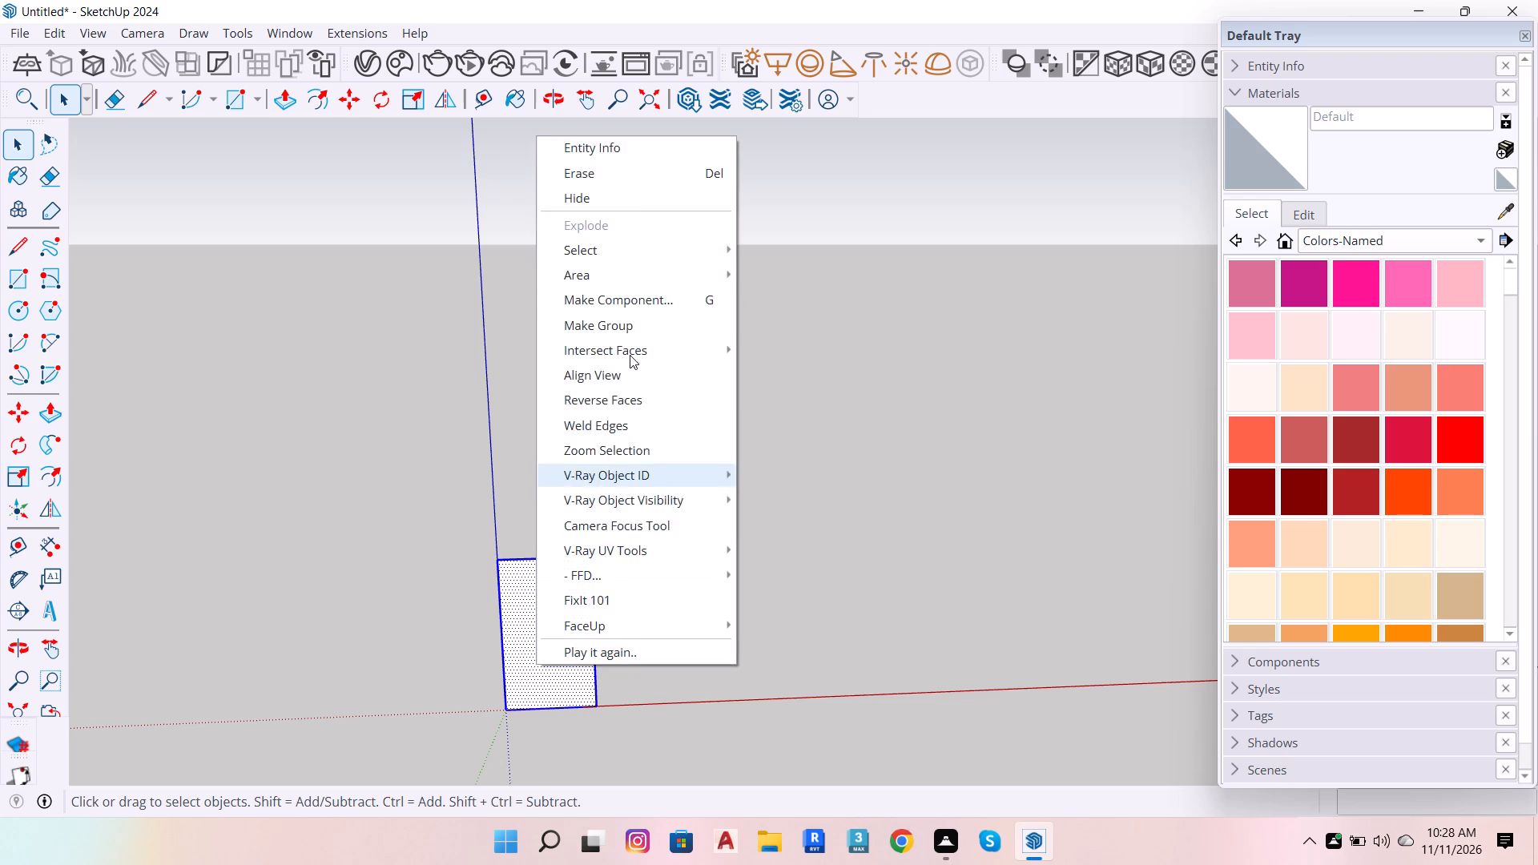
{"action": "left_click", "coordinate": [658, 316]}
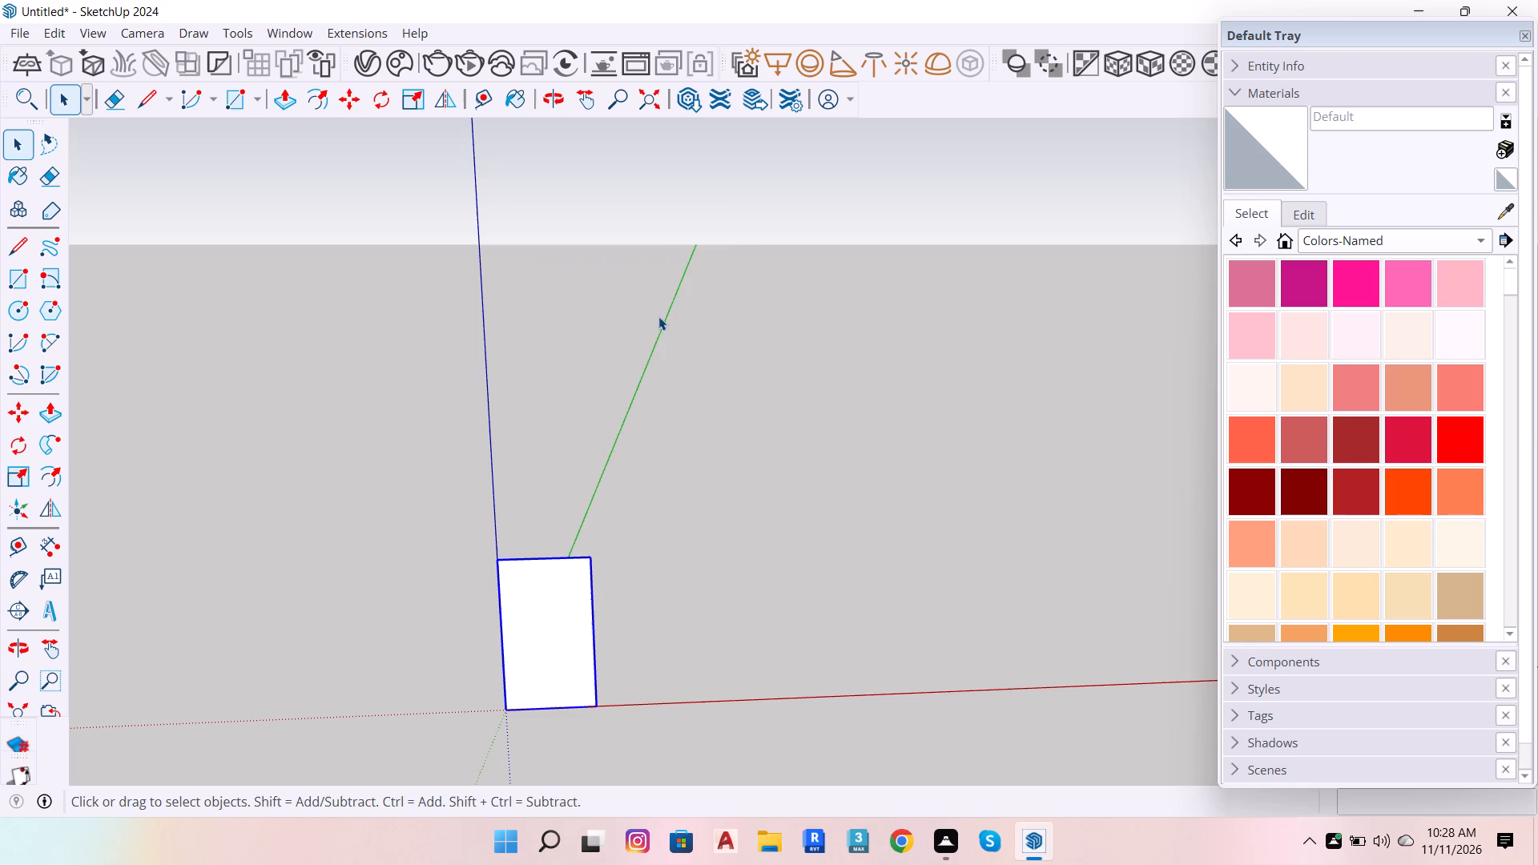
{"action": "double_click", "coordinate": [523, 641]}
{"action": "left_click", "coordinate": [537, 663]}
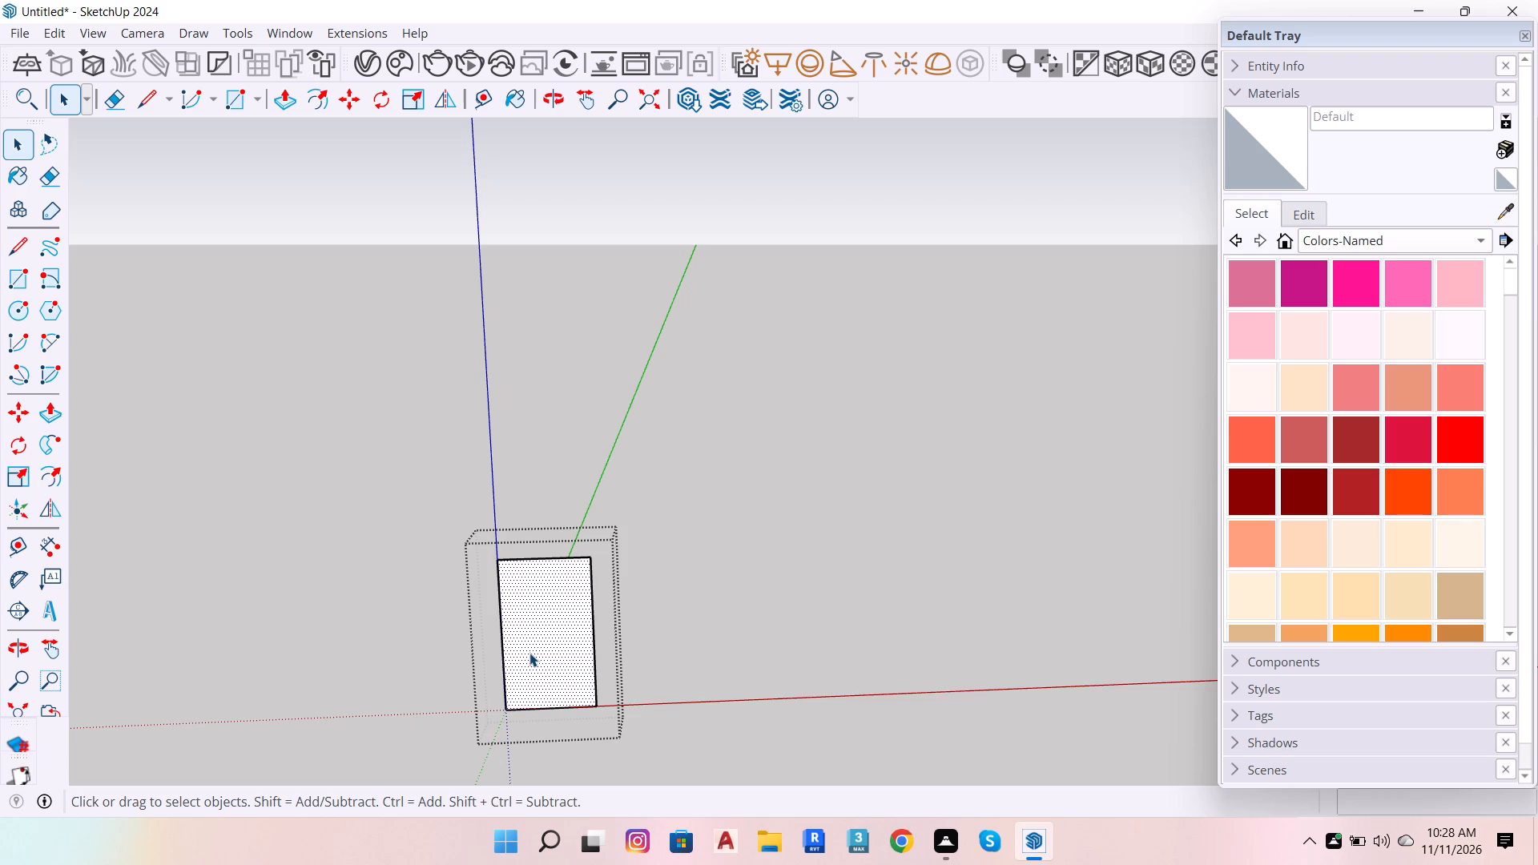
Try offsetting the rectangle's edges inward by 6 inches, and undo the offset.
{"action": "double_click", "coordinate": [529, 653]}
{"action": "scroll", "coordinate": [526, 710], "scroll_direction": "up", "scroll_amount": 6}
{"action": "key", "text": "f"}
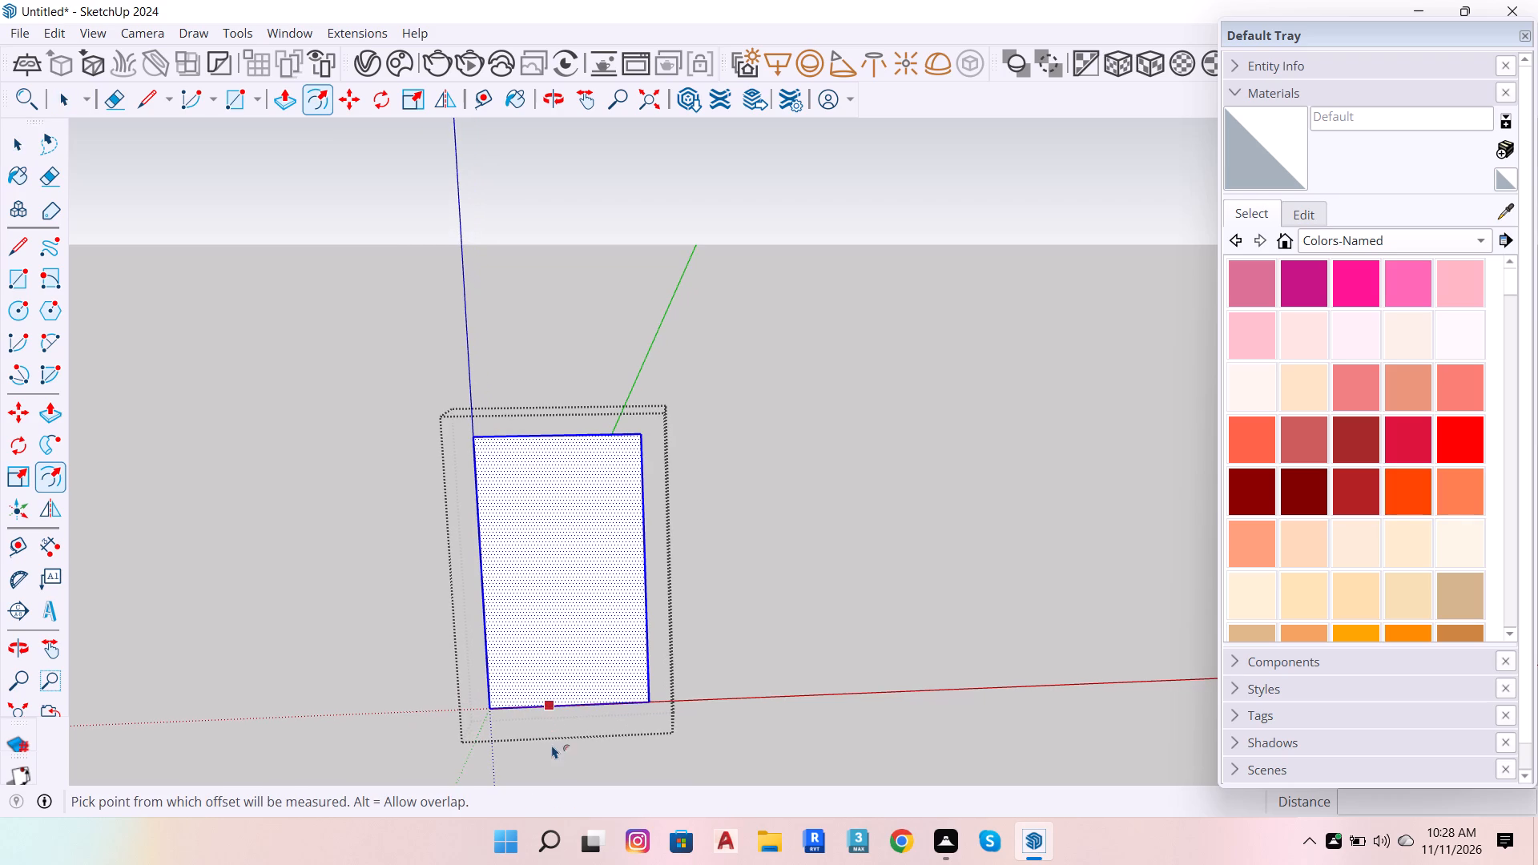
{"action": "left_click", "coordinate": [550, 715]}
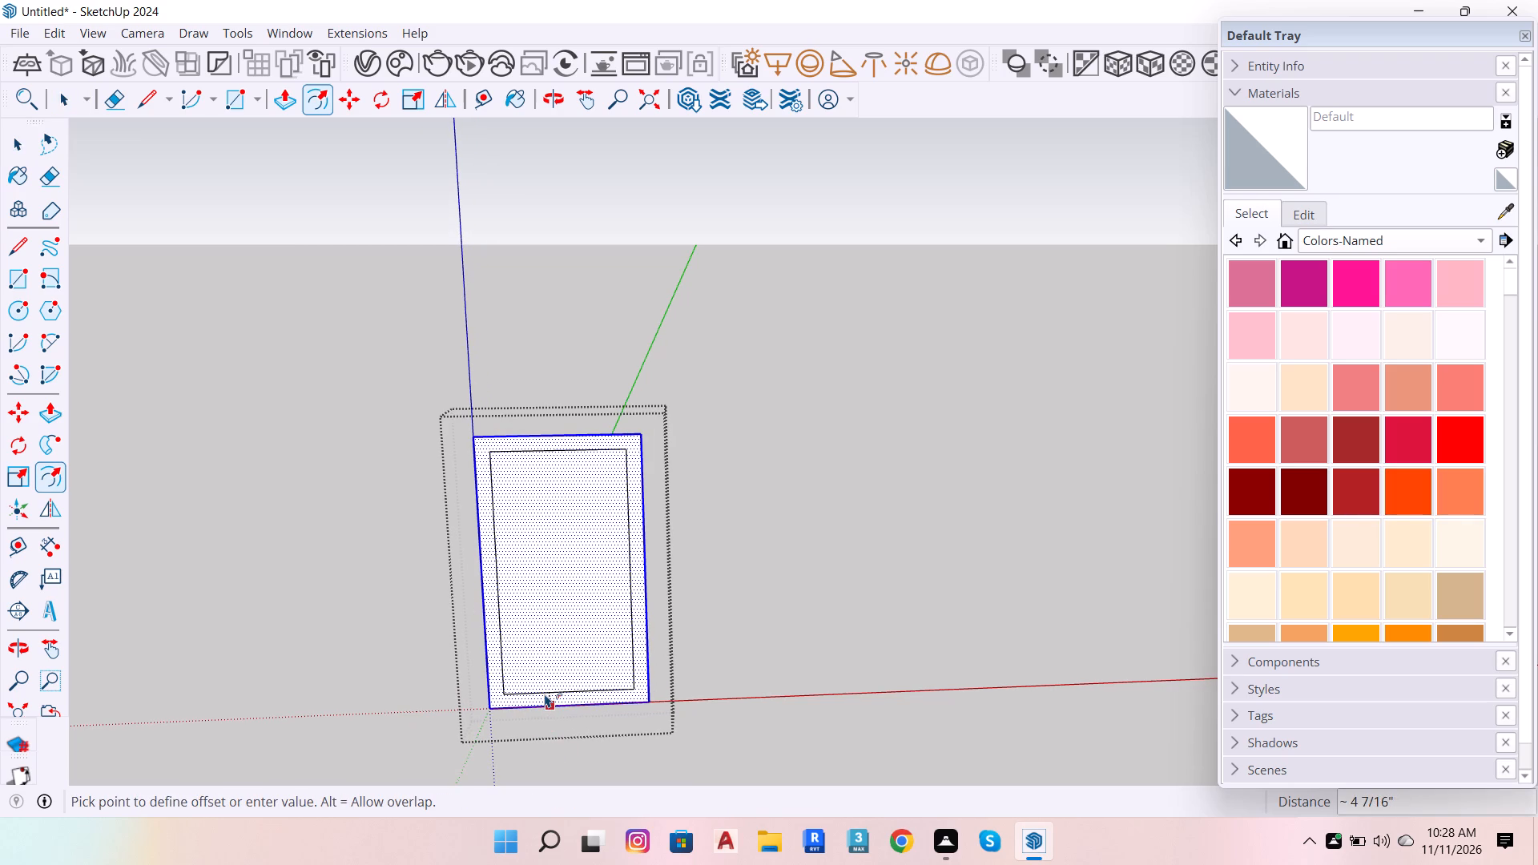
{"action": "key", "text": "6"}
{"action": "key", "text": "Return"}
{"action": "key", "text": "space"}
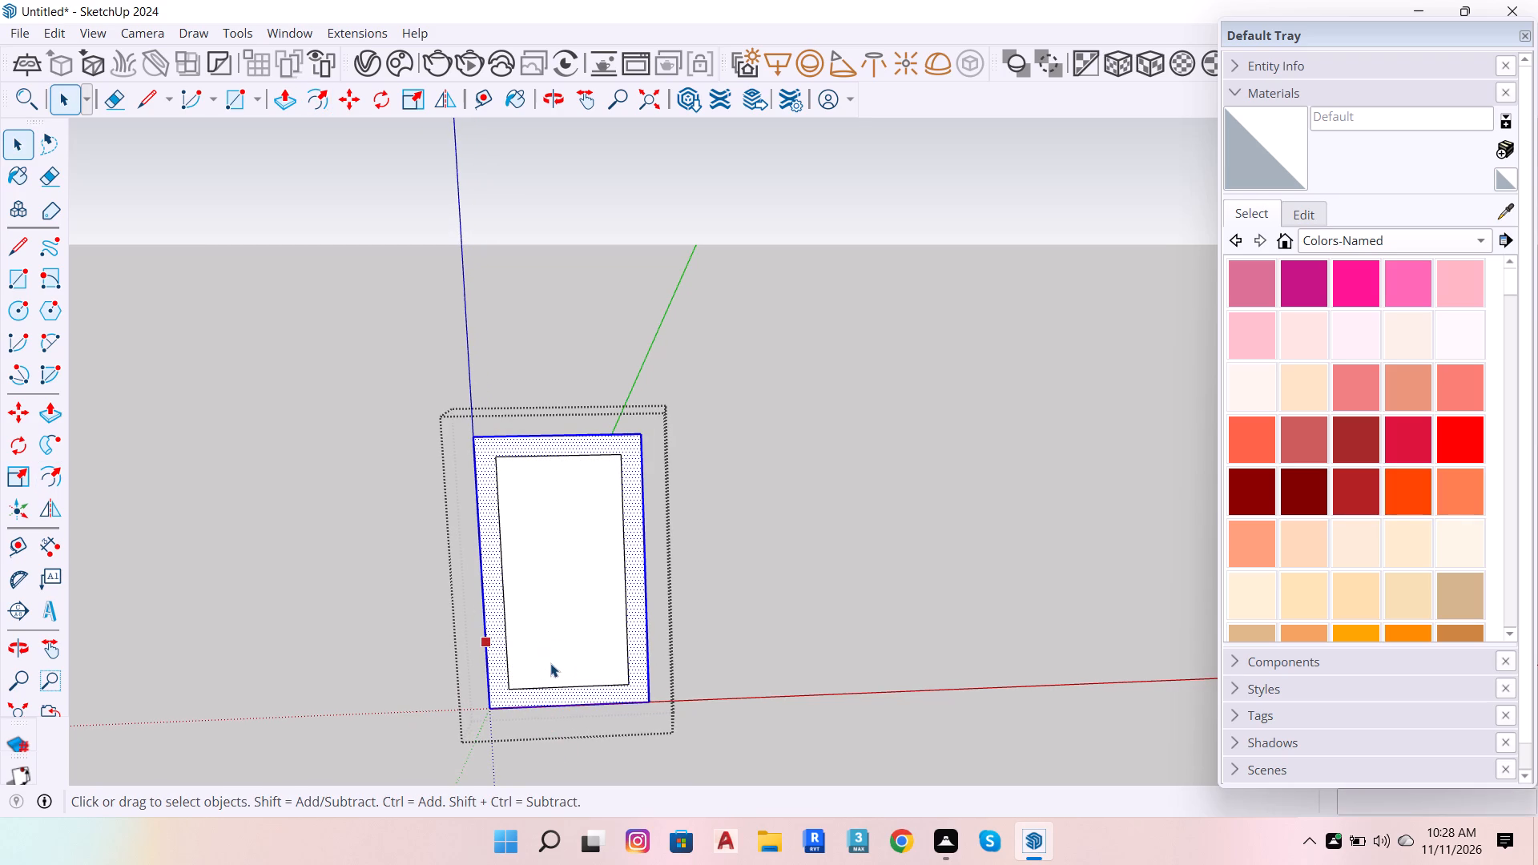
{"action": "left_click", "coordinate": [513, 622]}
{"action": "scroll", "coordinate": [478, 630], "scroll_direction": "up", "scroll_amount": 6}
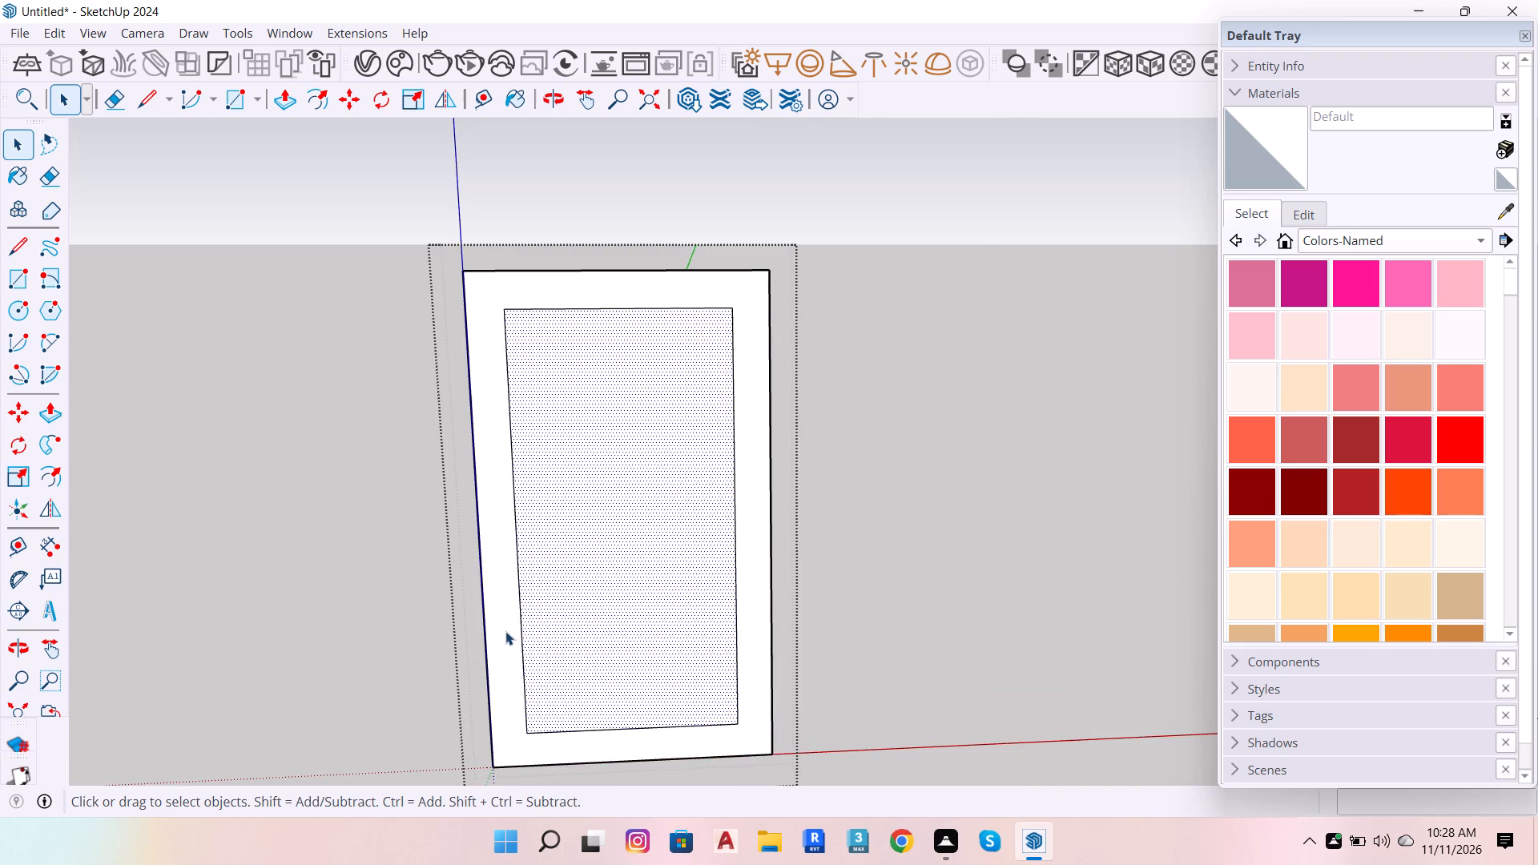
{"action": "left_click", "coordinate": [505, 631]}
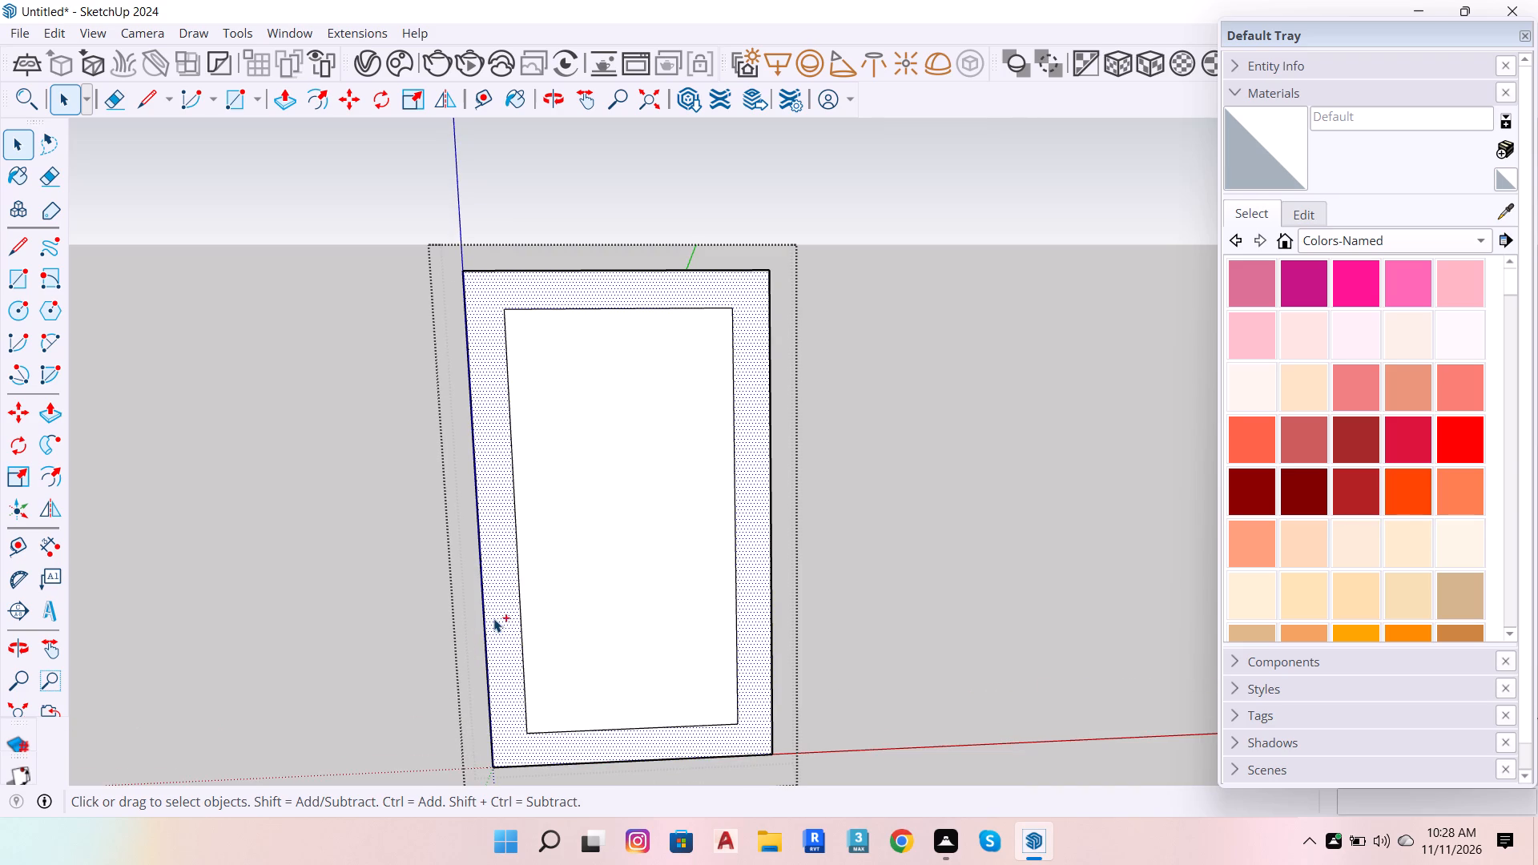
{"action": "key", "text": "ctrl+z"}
Offset the rectangle's edges outward by 6 inches to outline a surrounding frame.
{"action": "left_click", "coordinate": [544, 643]}
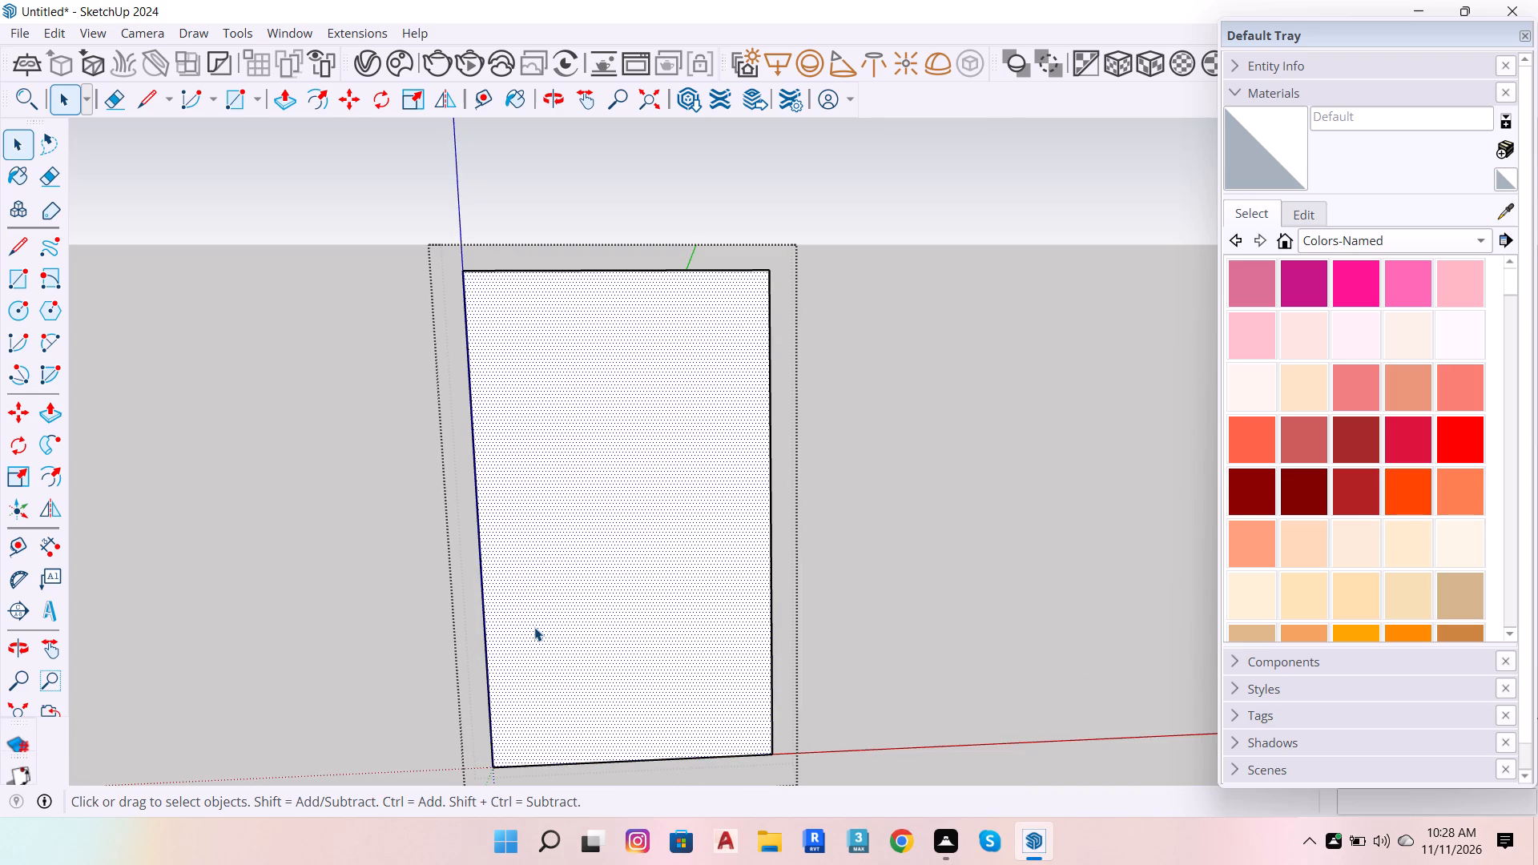
{"action": "key", "text": "f"}
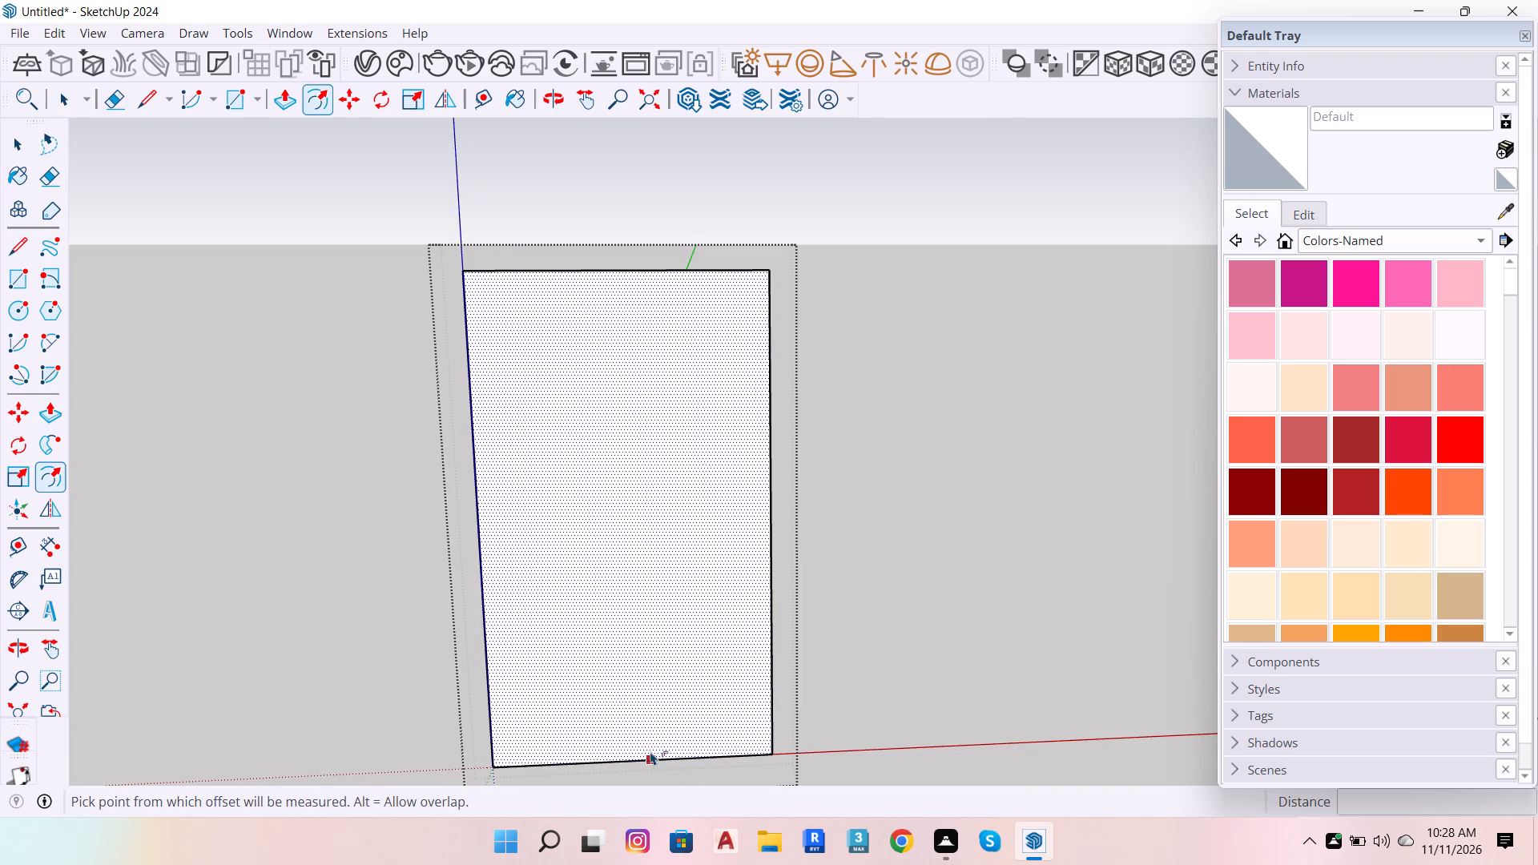
{"action": "left_click", "coordinate": [650, 754]}
{"action": "scroll", "coordinate": [714, 737], "scroll_direction": "down", "scroll_amount": 13}
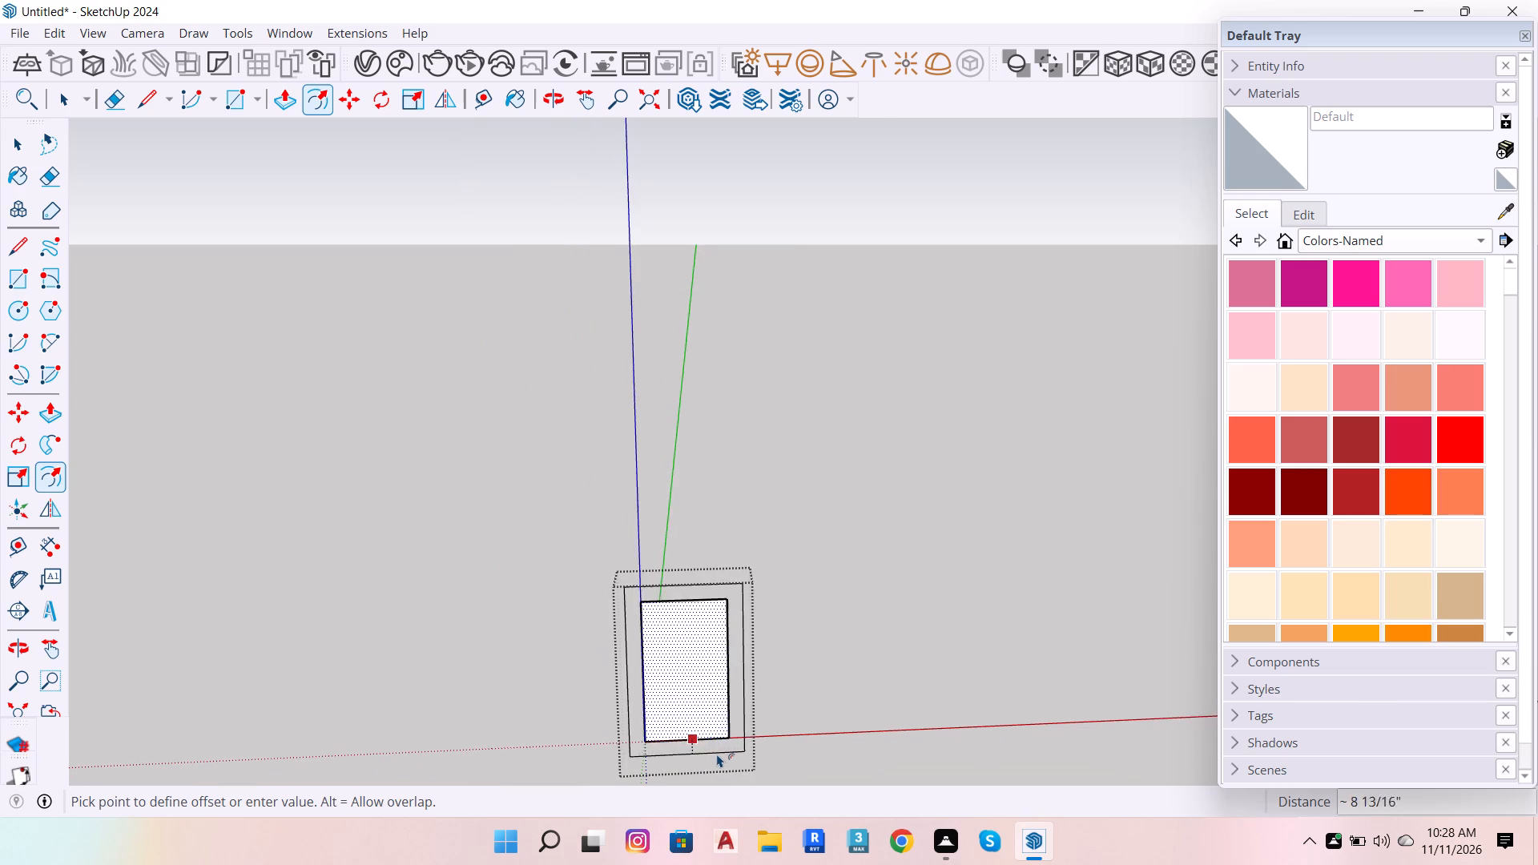
{"action": "scroll", "coordinate": [717, 754], "scroll_direction": "up", "scroll_amount": 1}
{"action": "key", "text": "6"}
{"action": "key", "text": "Return"}
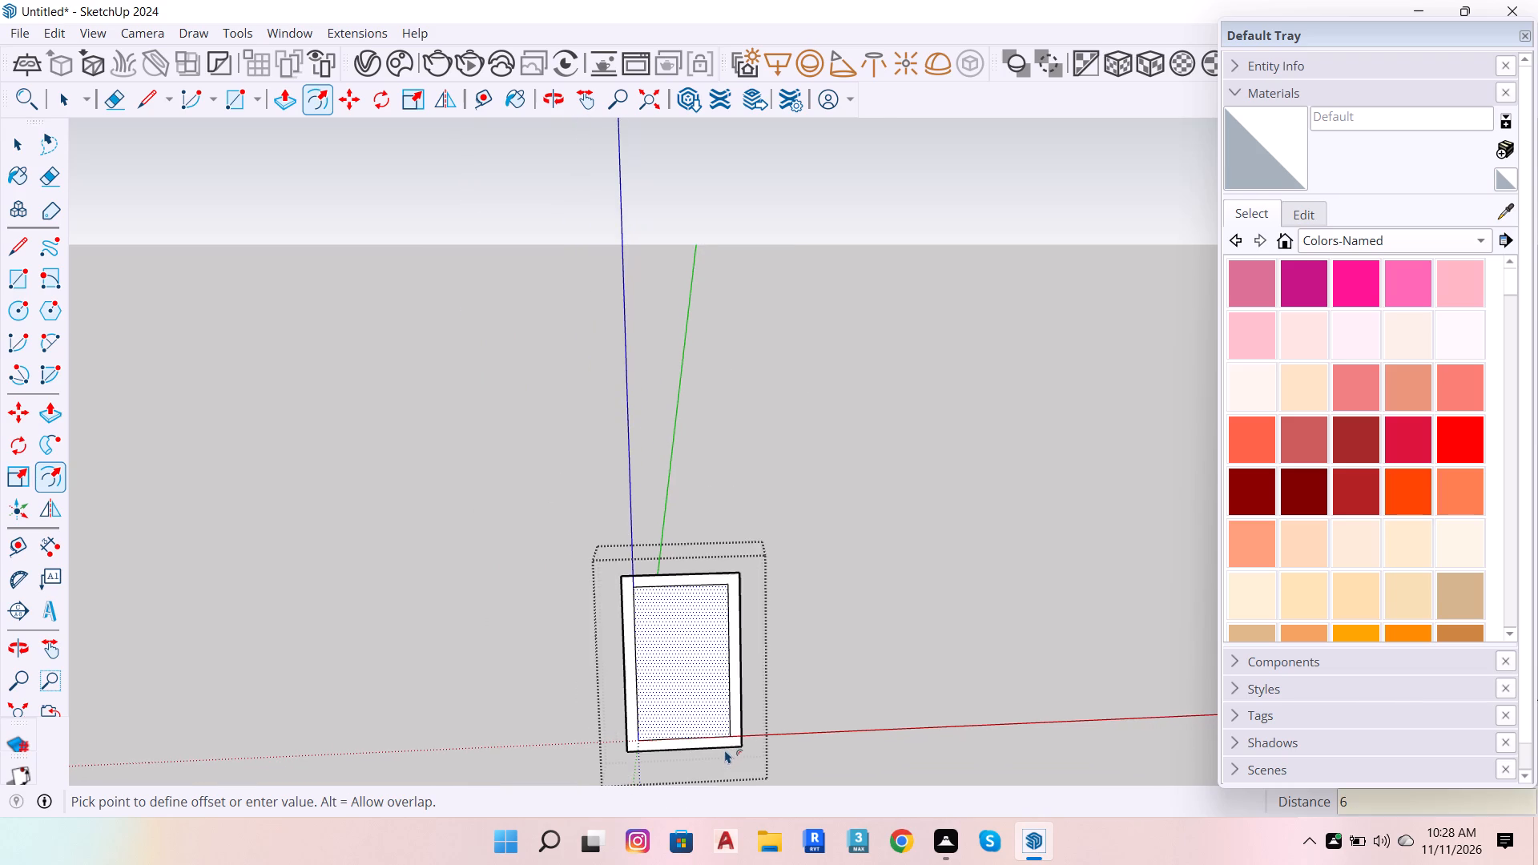
{"action": "key", "text": "space"}
Make the outer frame face and its edges a separate nested group, and leave group editing.
{"action": "scroll", "coordinate": [782, 674], "scroll_direction": "up", "scroll_amount": 4}
{"action": "scroll", "coordinate": [675, 536], "scroll_direction": "up", "scroll_amount": 5}
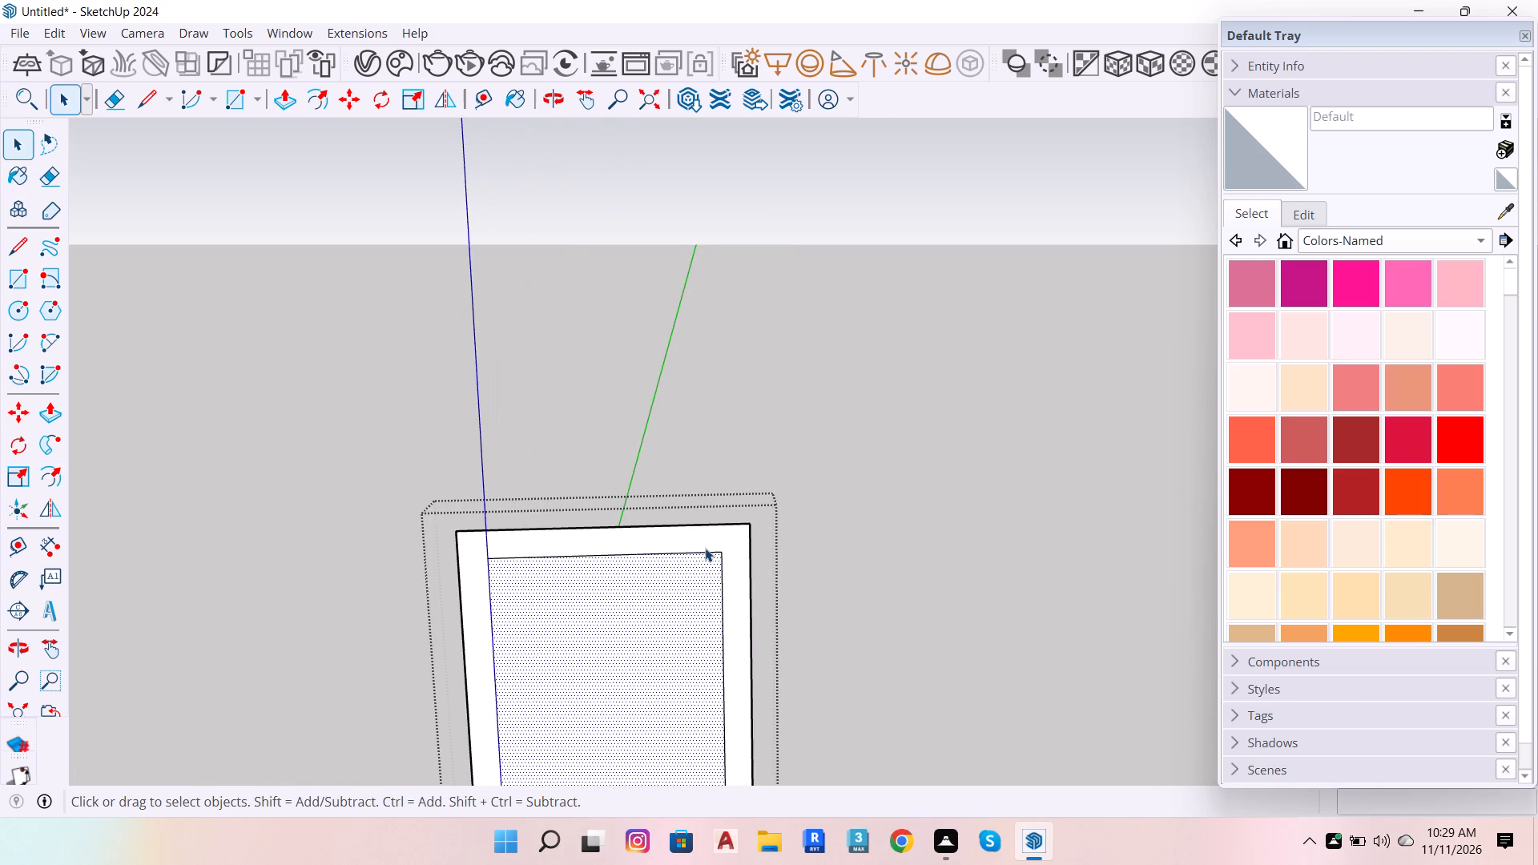
{"action": "left_click", "coordinate": [705, 548]}
{"action": "left_click", "coordinate": [712, 541]}
{"action": "left_click", "coordinate": [712, 541]}
{"action": "right_click", "coordinate": [710, 534]}
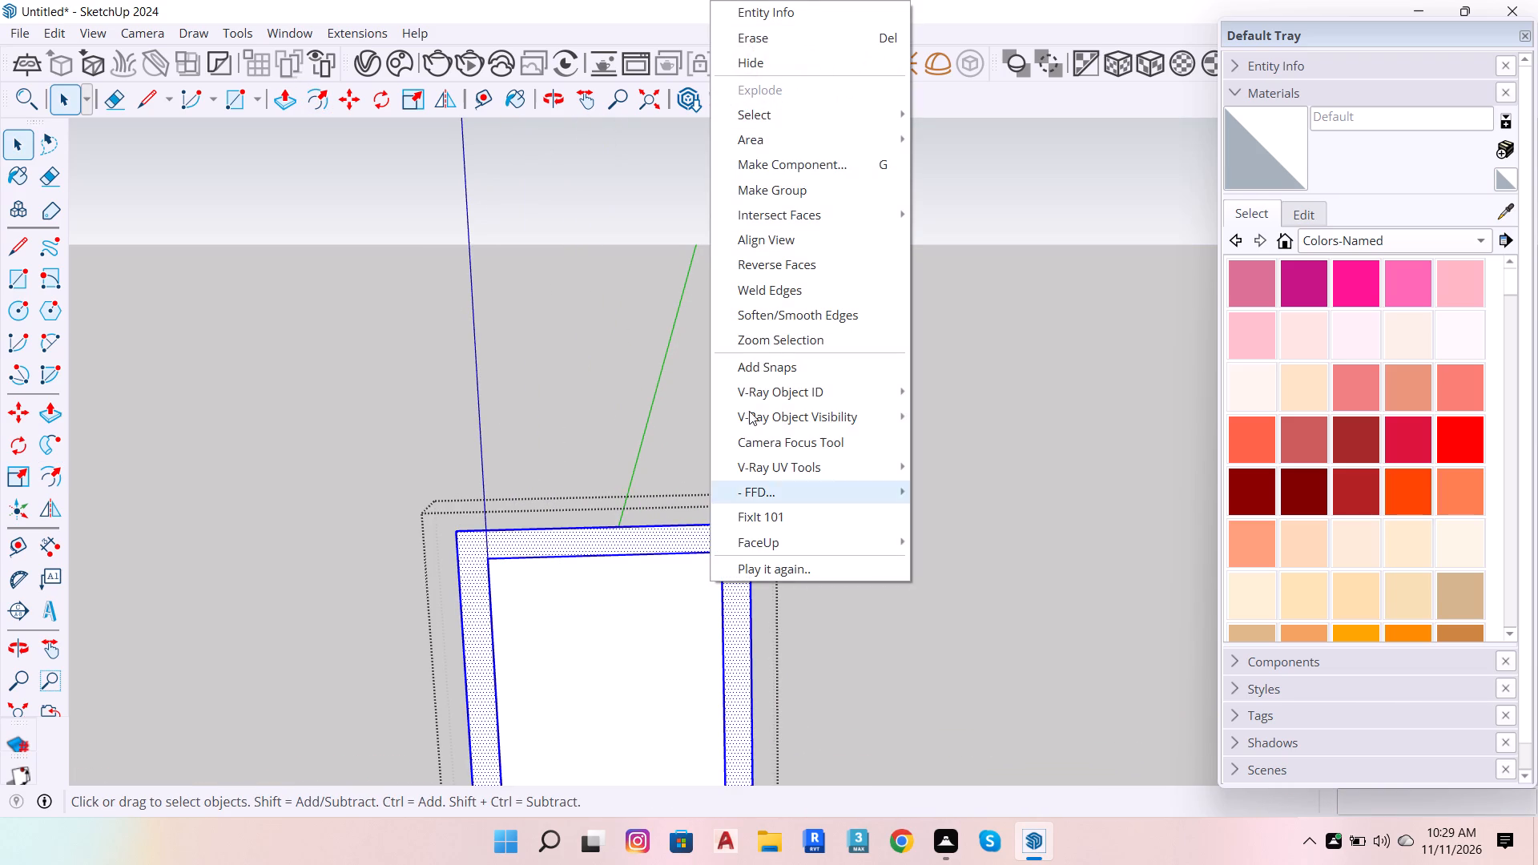
{"action": "left_click", "coordinate": [795, 192]}
{"action": "double_click", "coordinate": [1179, 472]}
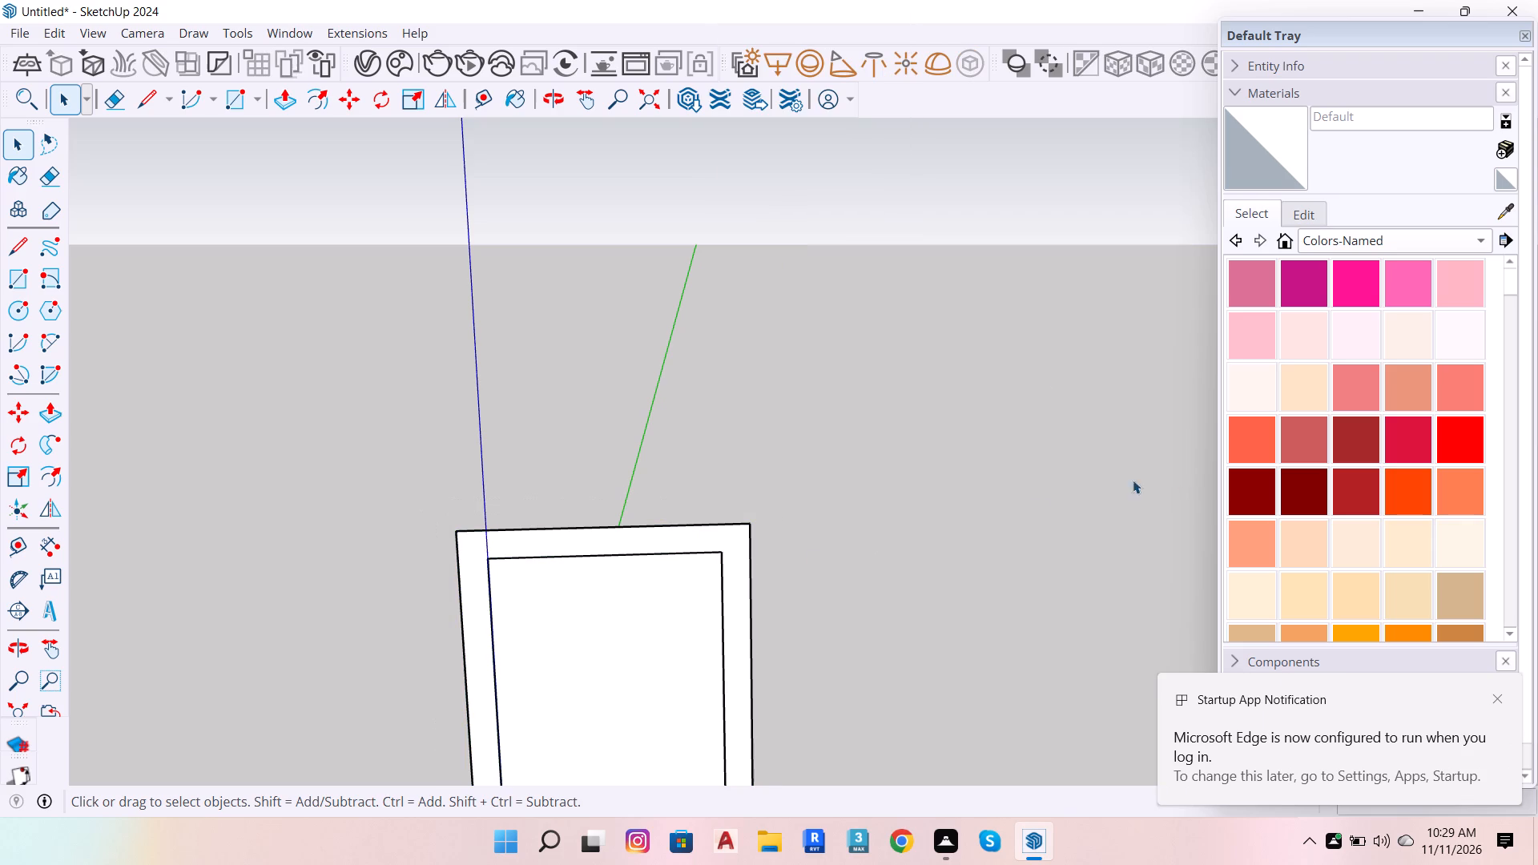
Open the nested frame group and extrude the frame face forward by 1' with Push/Pull.
{"action": "double_click", "coordinate": [726, 570]}
{"action": "left_click", "coordinate": [727, 567]}
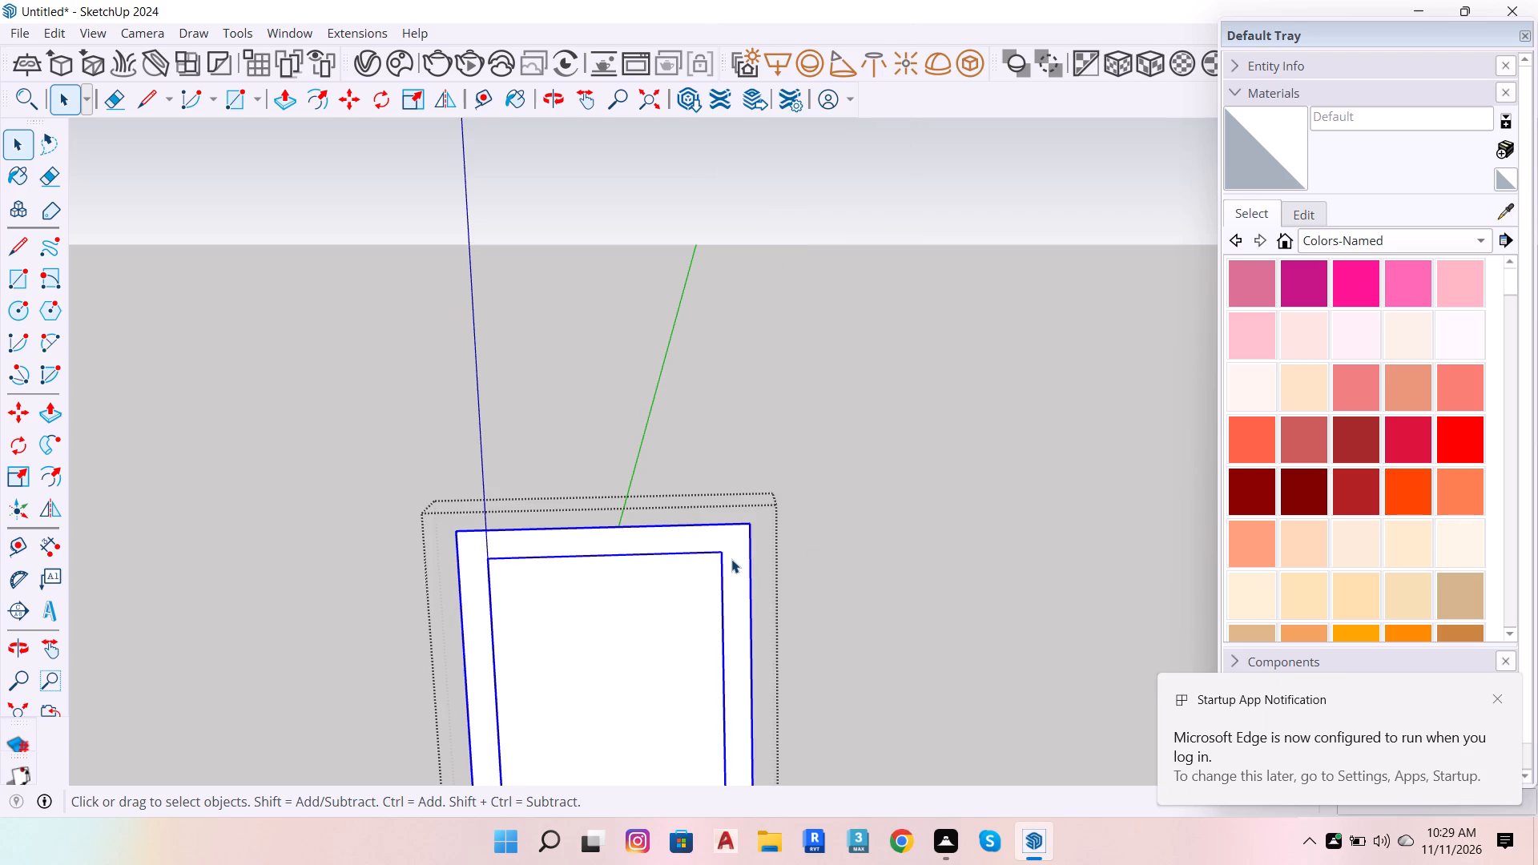
{"action": "double_click", "coordinate": [731, 559]}
{"action": "left_click", "coordinate": [731, 559]}
{"action": "key", "text": "p"}
{"action": "left_click", "coordinate": [731, 559]}
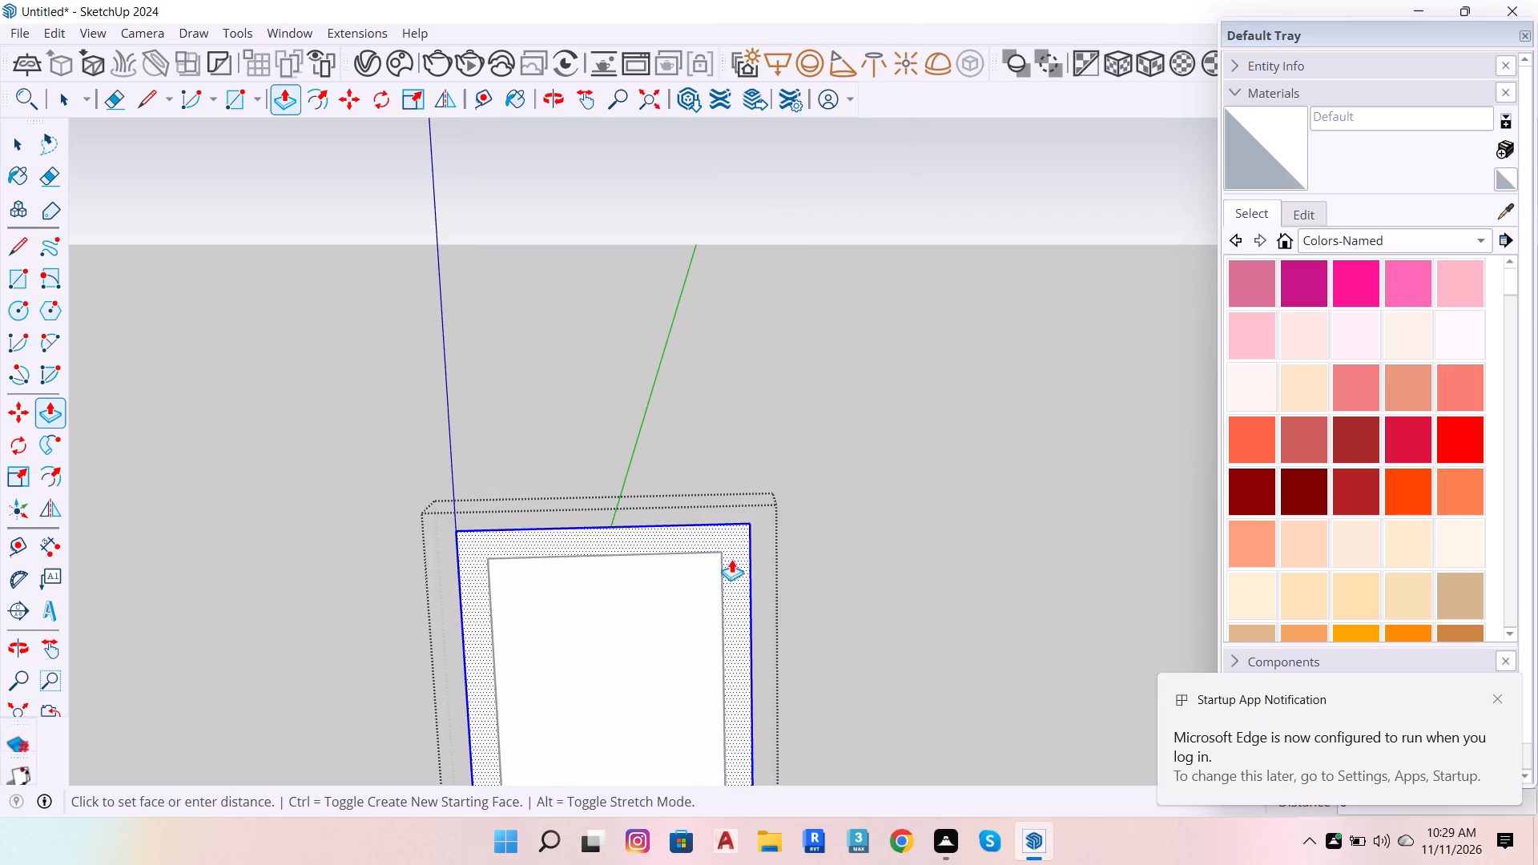
{"action": "scroll", "coordinate": [730, 584], "scroll_direction": "down", "scroll_amount": 10}
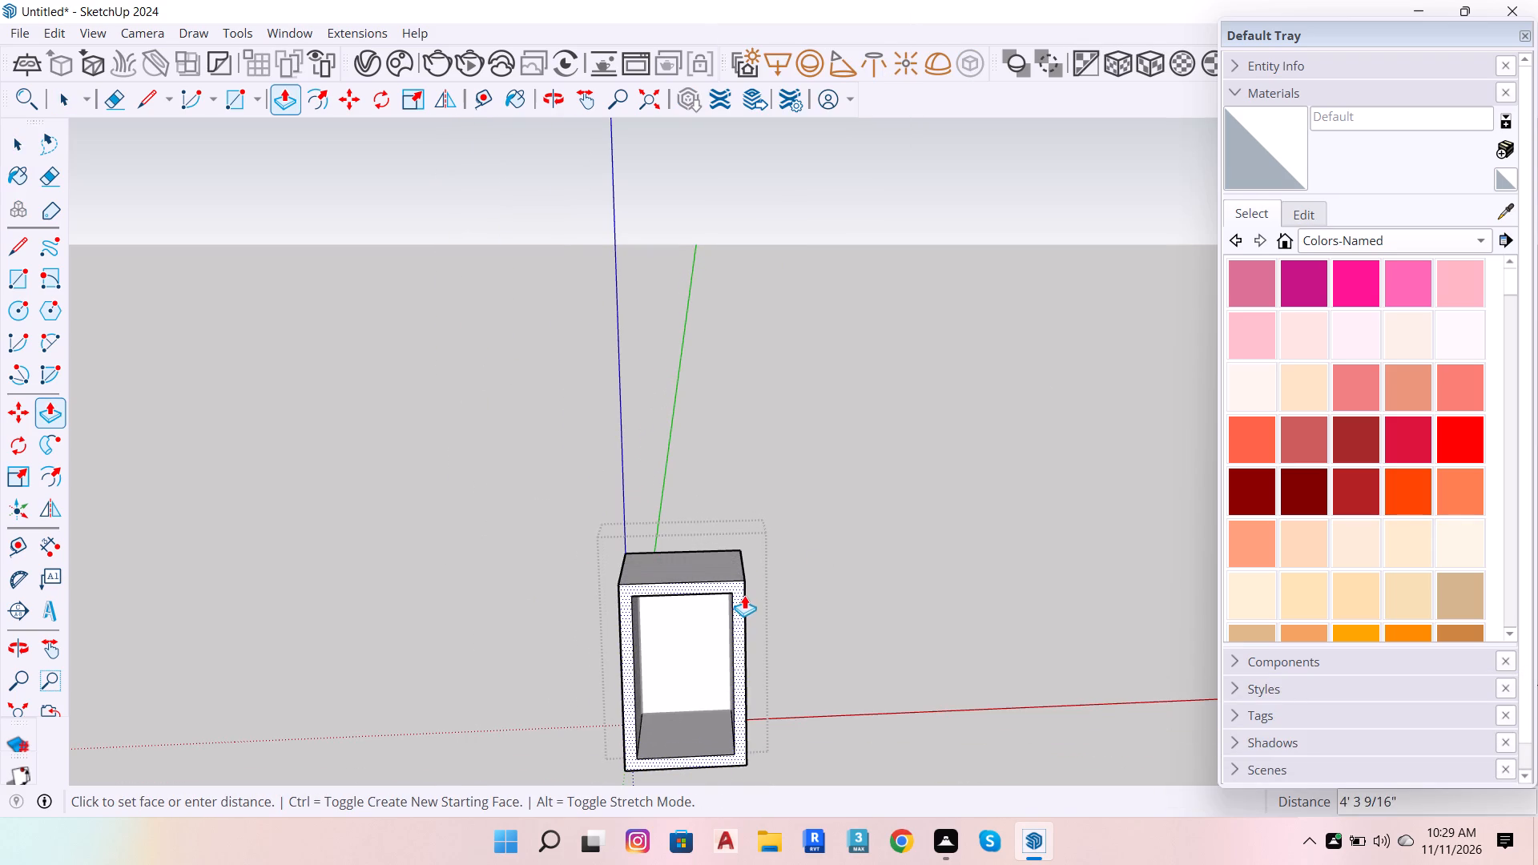
{"action": "key", "text": "4"}
{"action": "key", "text": "BackSpace"}
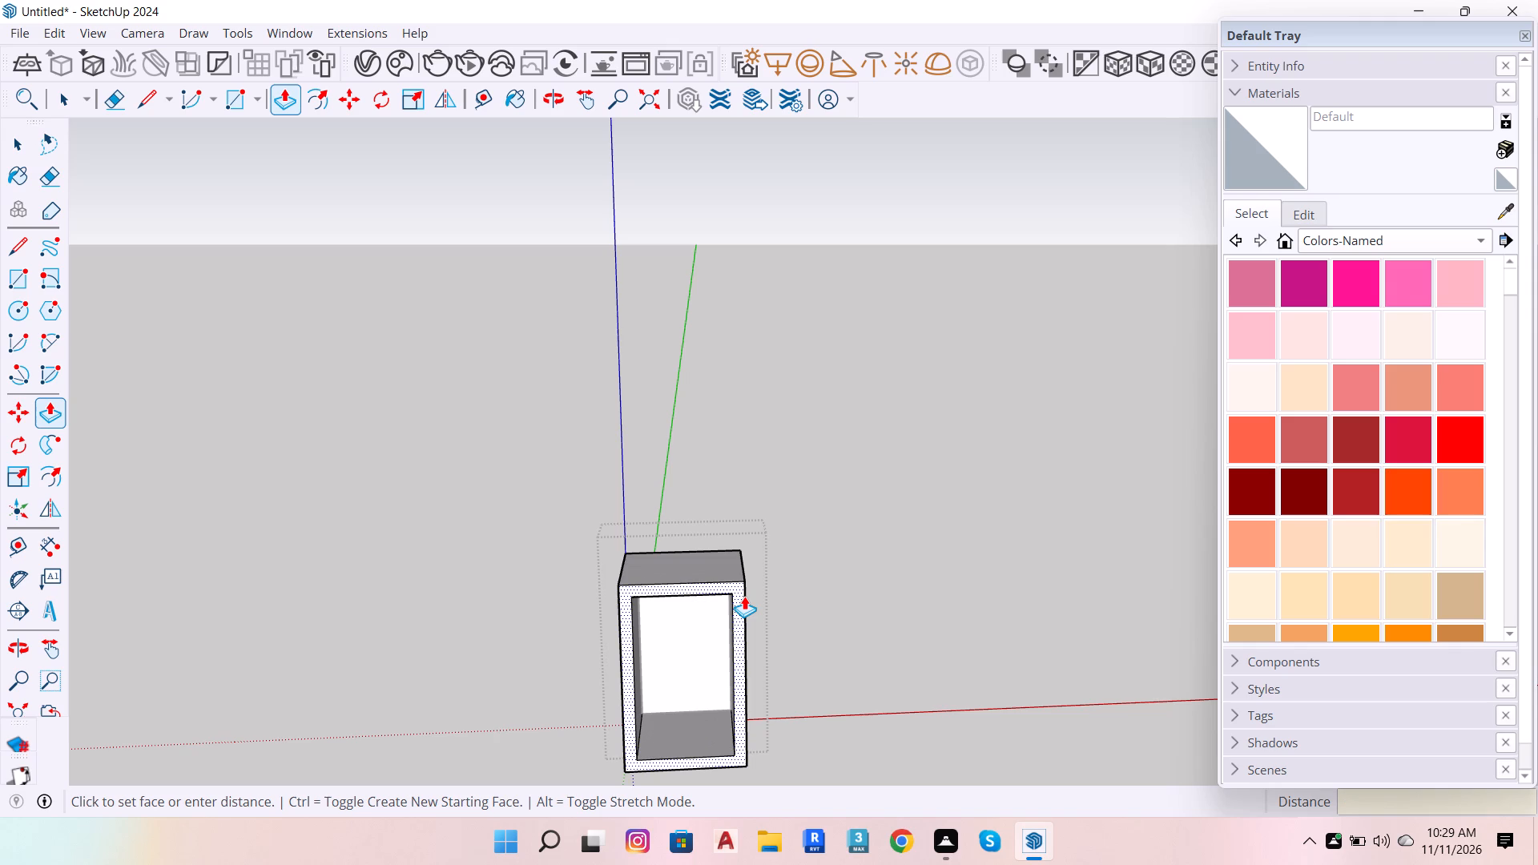
{"action": "type", "text": "1'"}
{"action": "key", "text": "Return"}
{"action": "key", "text": "space"}
Leave the nested frame group and select the inner panel face together with its edges.
{"action": "scroll", "coordinate": [695, 654], "scroll_direction": "up", "scroll_amount": 6}
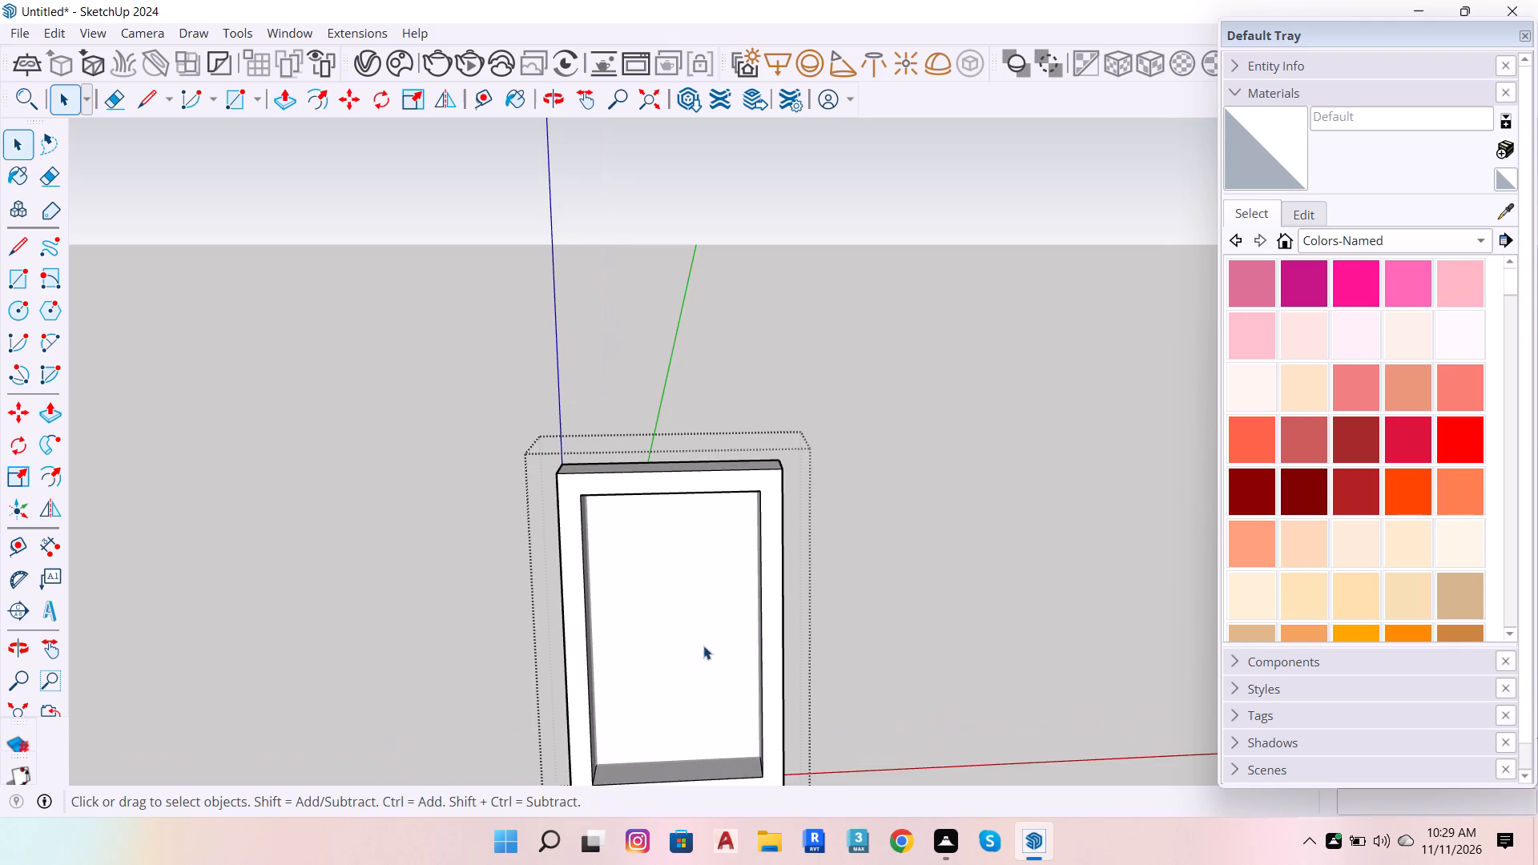
{"action": "key", "text": "o"}
{"action": "left_click_drag", "start_coordinate": [687, 628], "coordinate": [719, 490]}
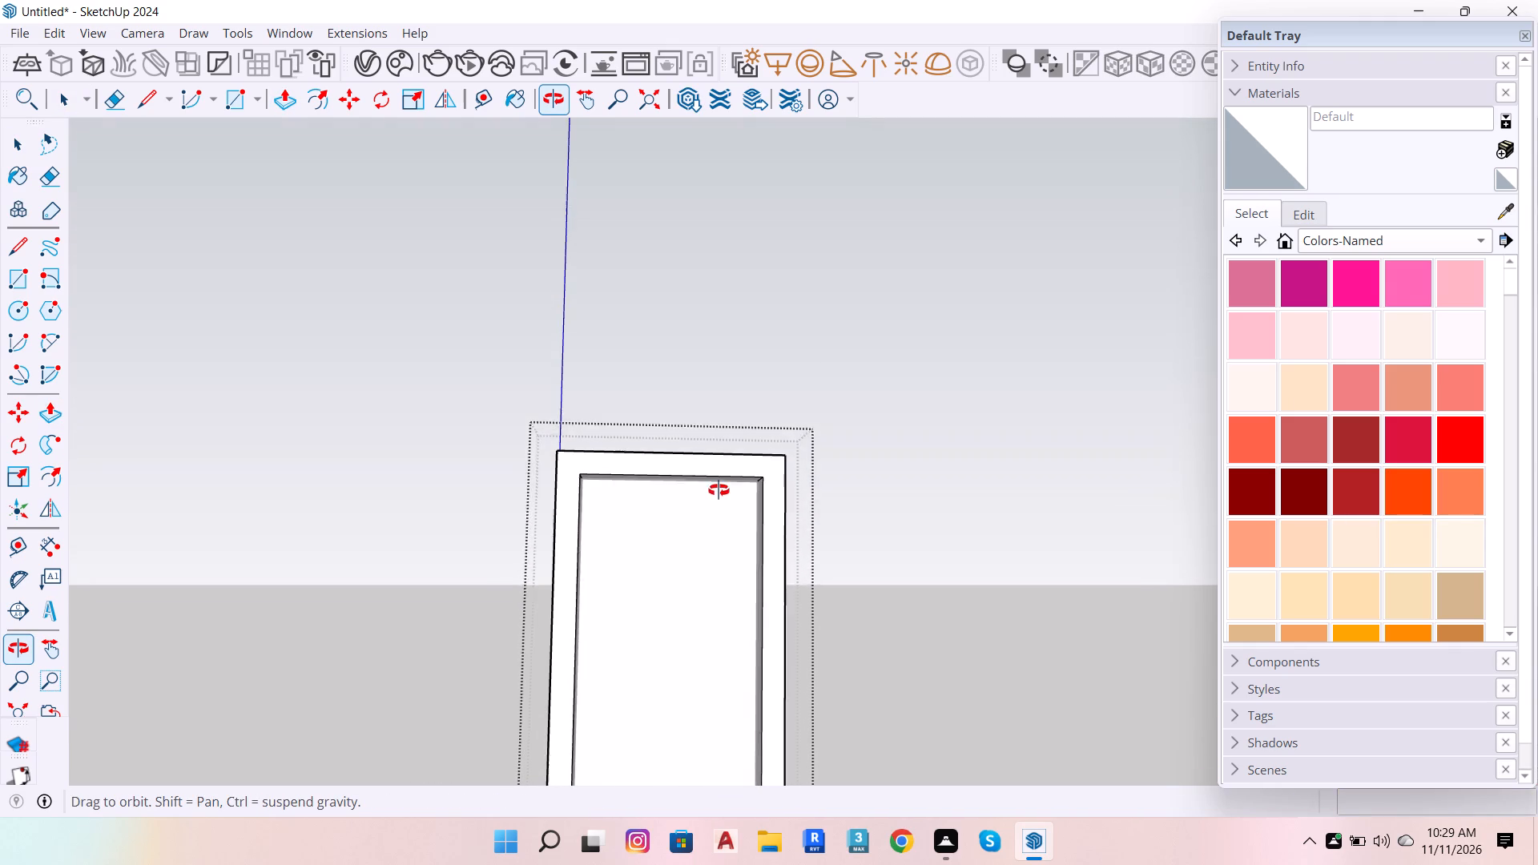
{"action": "left_click_drag", "start_coordinate": [719, 490], "coordinate": [722, 485]}
{"action": "scroll", "coordinate": [727, 485], "scroll_direction": "down", "scroll_amount": 4}
{"action": "scroll", "coordinate": [685, 706], "scroll_direction": "up", "scroll_amount": 5}
{"action": "scroll", "coordinate": [702, 622], "scroll_direction": "up", "scroll_amount": 2}
{"action": "left_click_drag", "start_coordinate": [686, 579], "coordinate": [659, 588]}
{"action": "scroll", "coordinate": [681, 565], "scroll_direction": "up", "scroll_amount": 2}
{"action": "key", "text": "space"}
{"action": "double_click", "coordinate": [714, 499]}
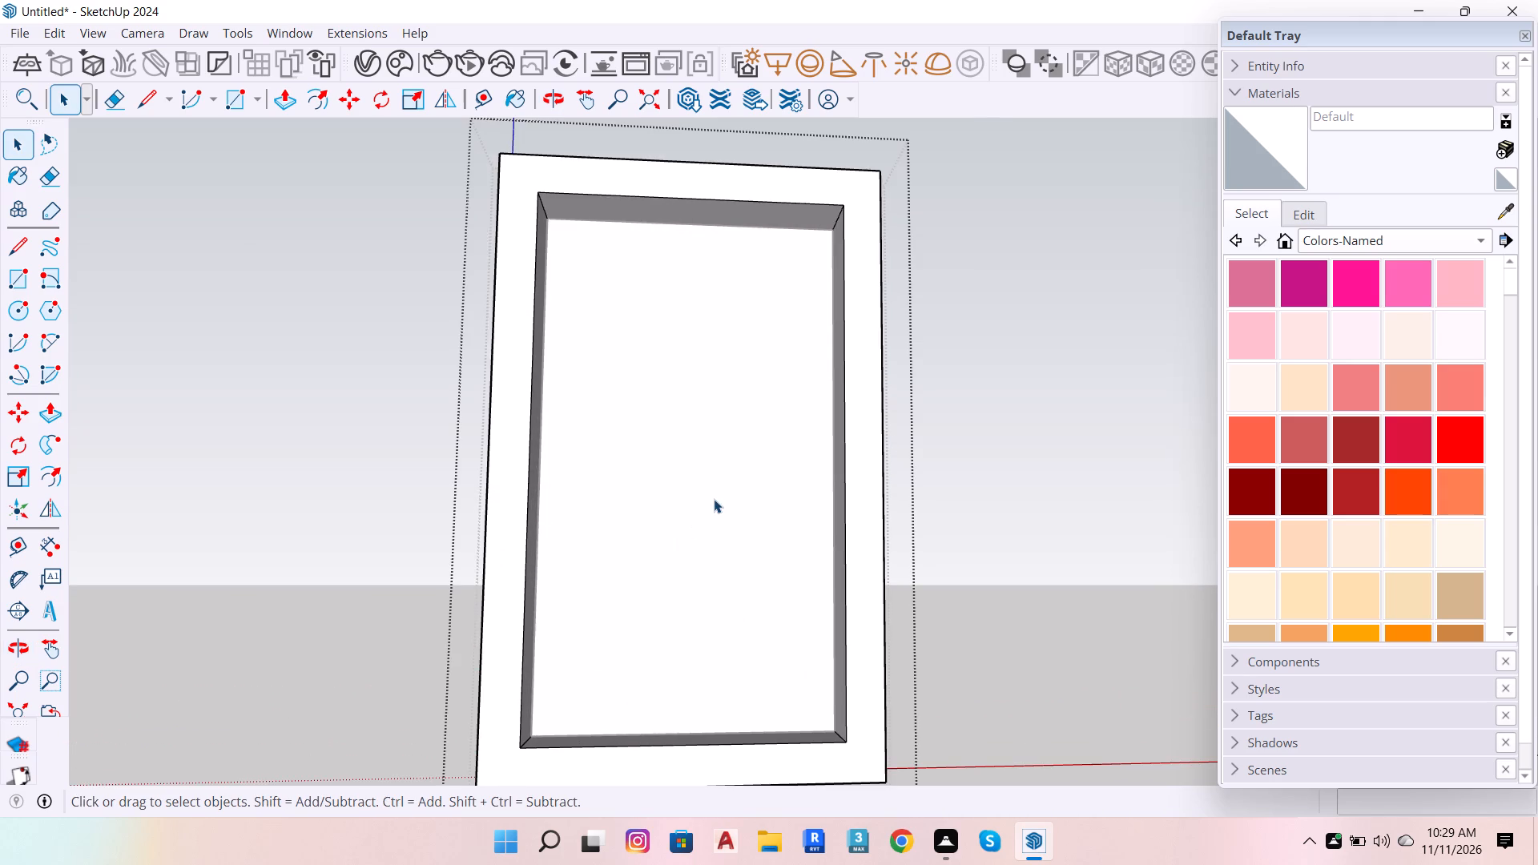
{"action": "double_click", "coordinate": [955, 496]}
{"action": "triple_click", "coordinate": [709, 546]}
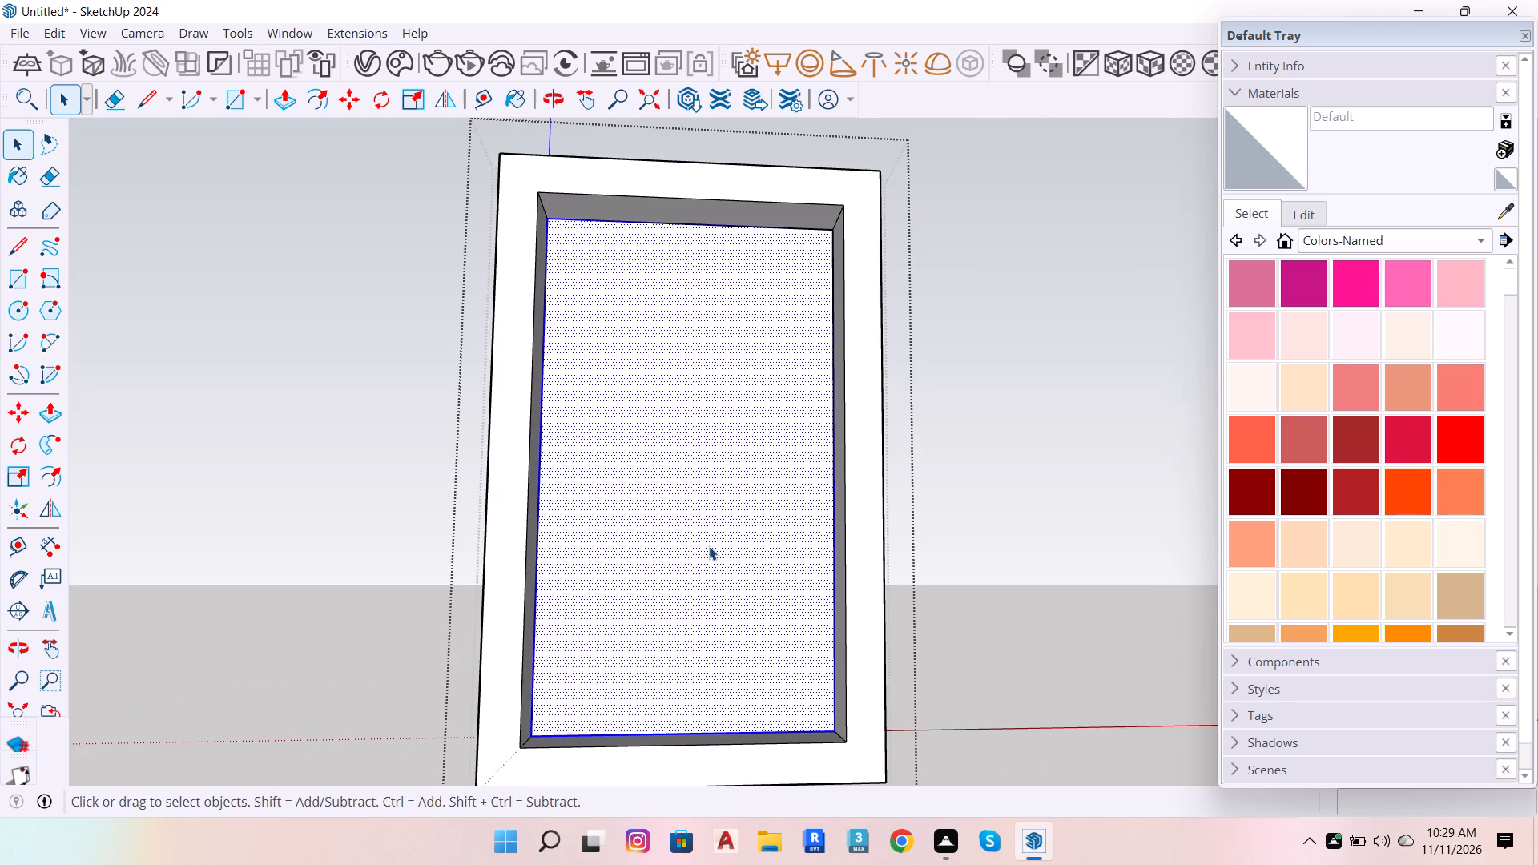
{"action": "double_click", "coordinate": [709, 546]}
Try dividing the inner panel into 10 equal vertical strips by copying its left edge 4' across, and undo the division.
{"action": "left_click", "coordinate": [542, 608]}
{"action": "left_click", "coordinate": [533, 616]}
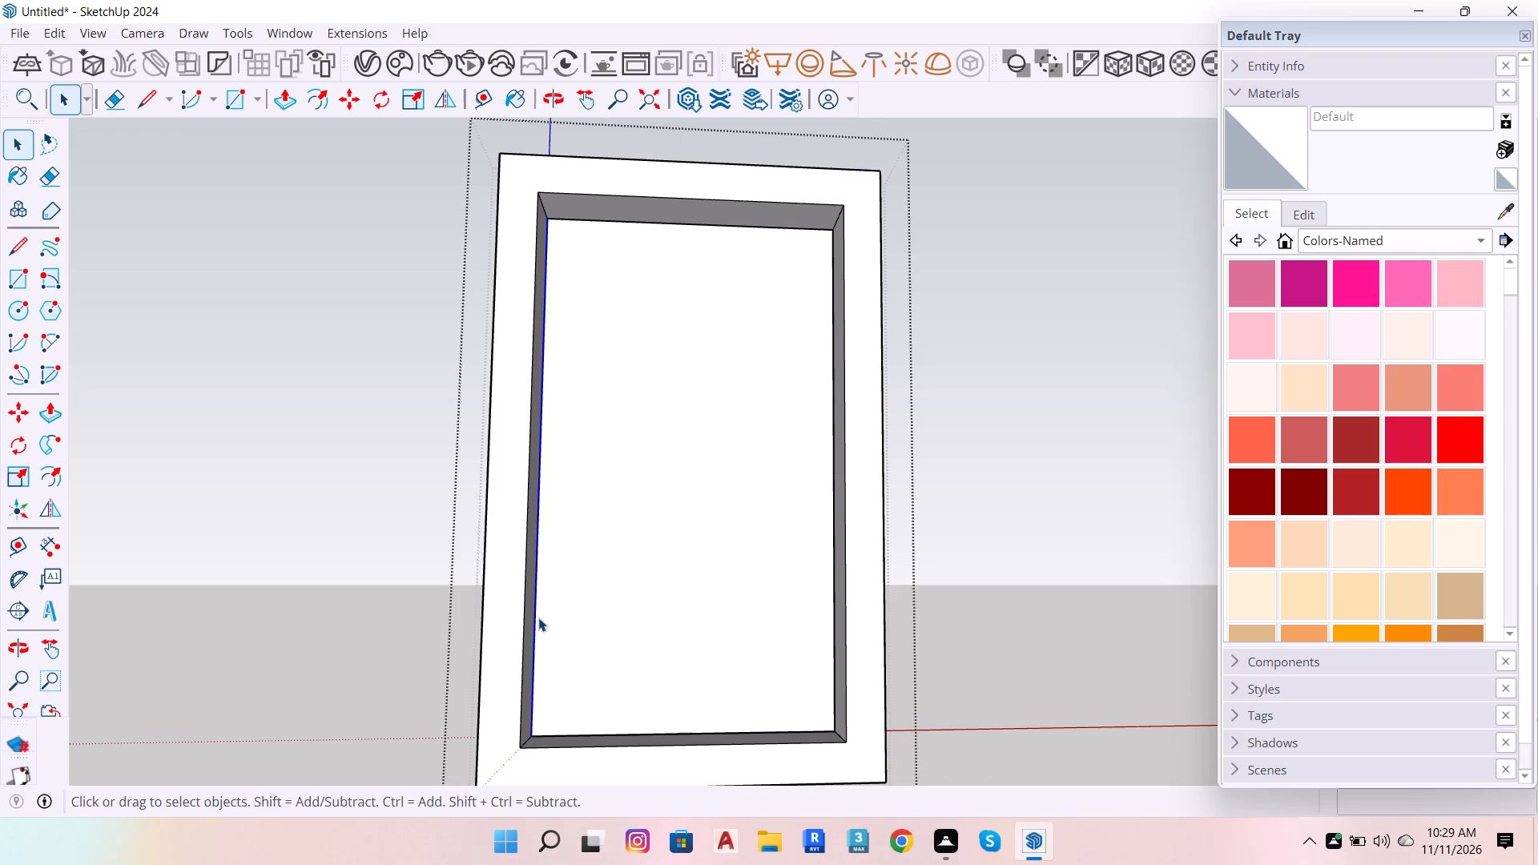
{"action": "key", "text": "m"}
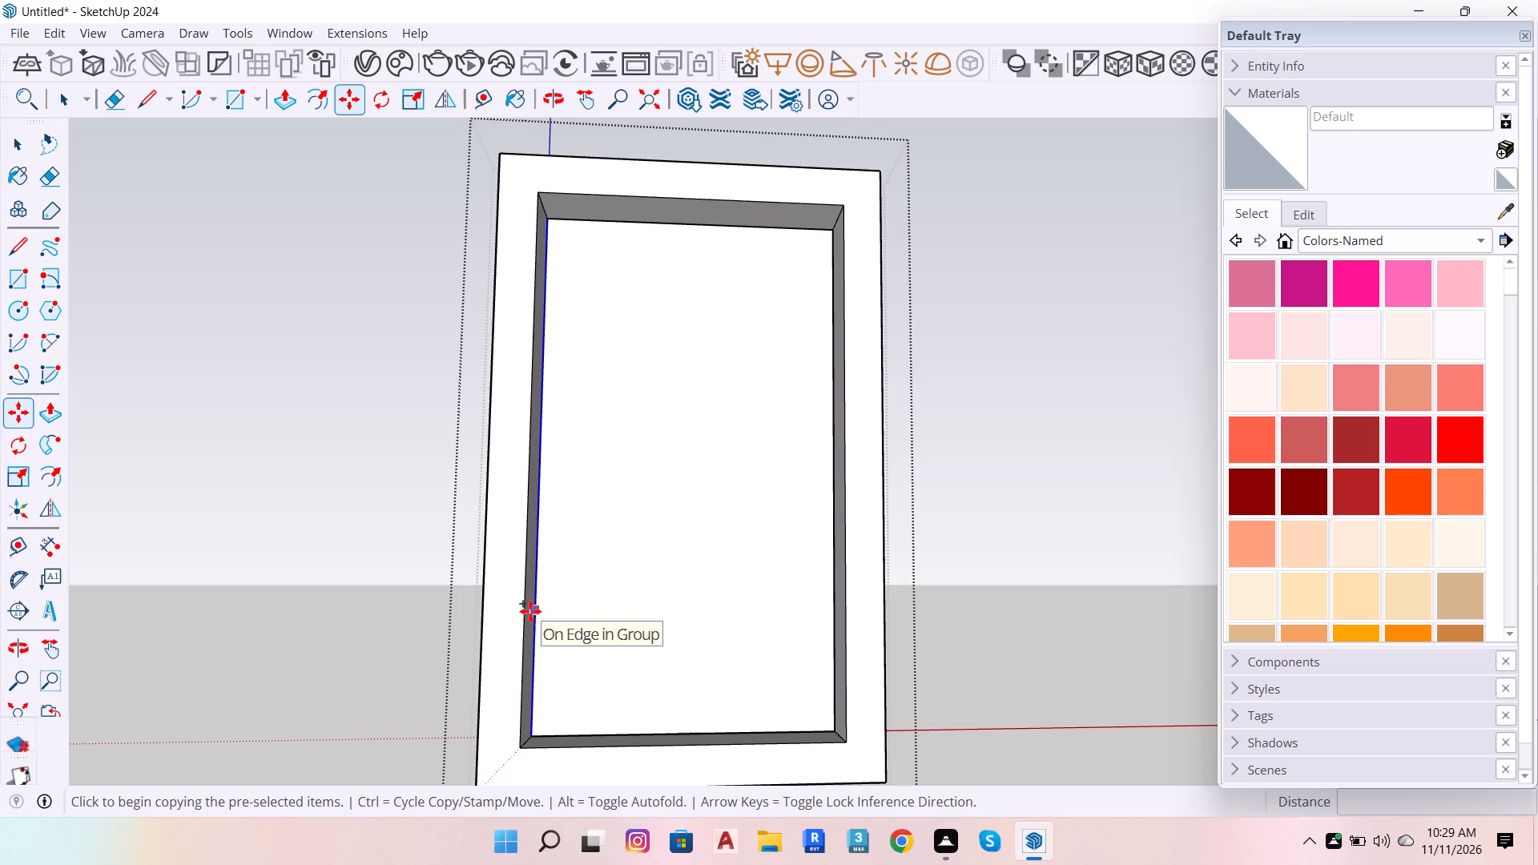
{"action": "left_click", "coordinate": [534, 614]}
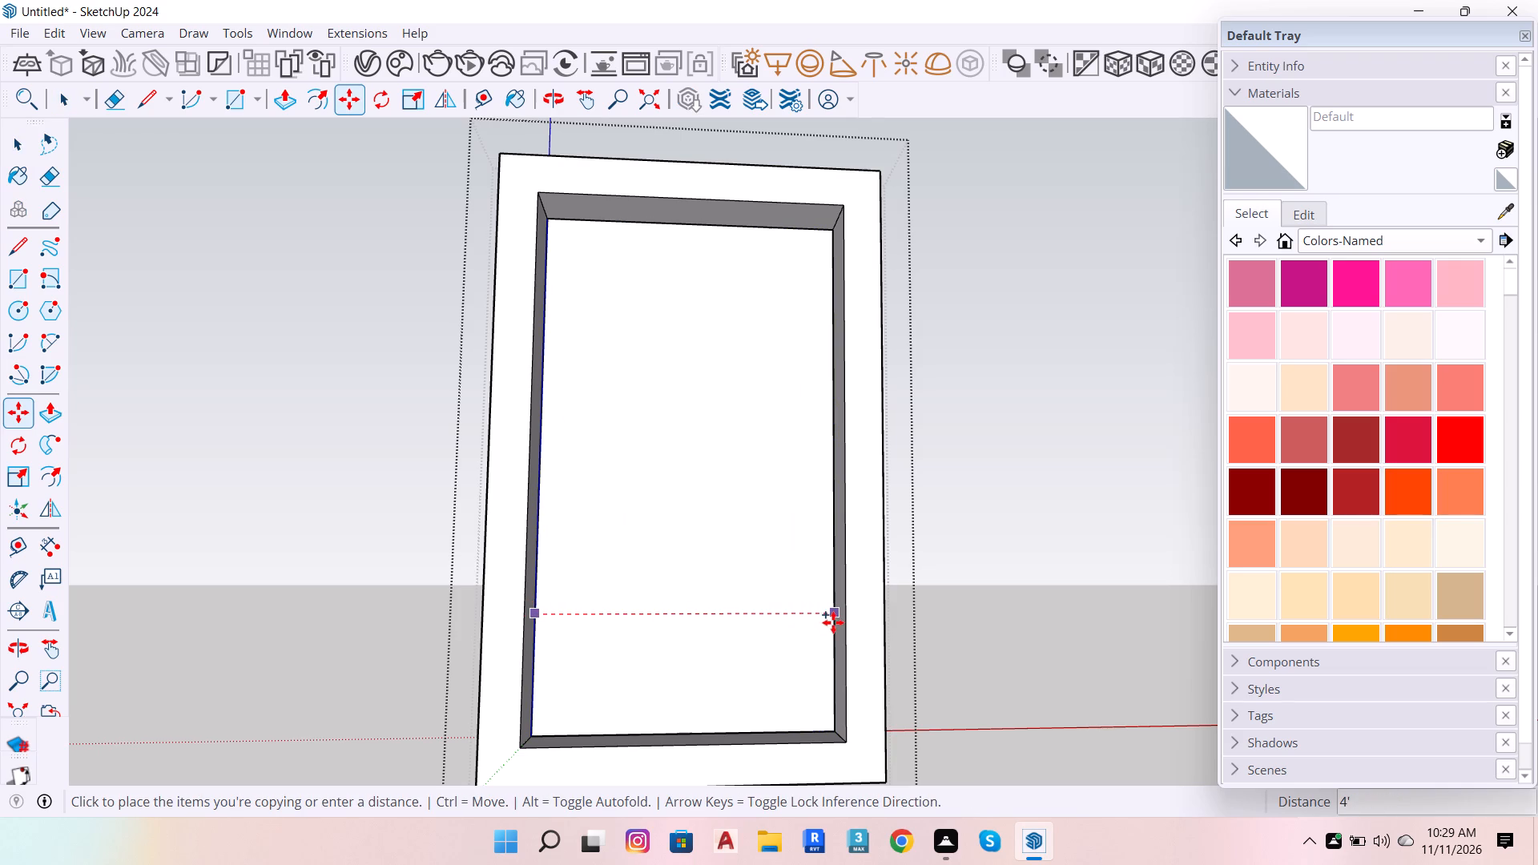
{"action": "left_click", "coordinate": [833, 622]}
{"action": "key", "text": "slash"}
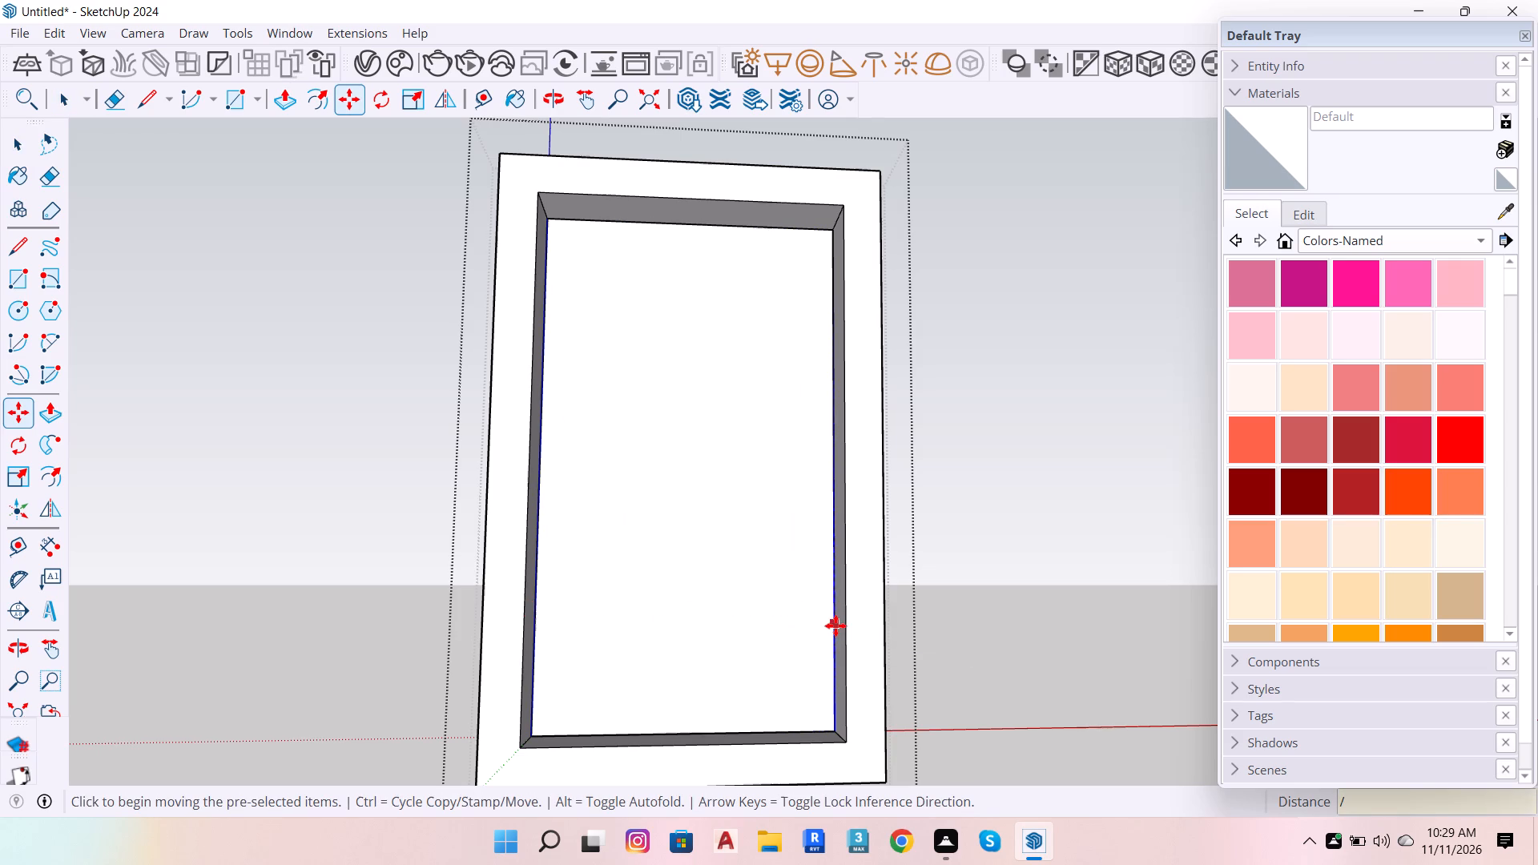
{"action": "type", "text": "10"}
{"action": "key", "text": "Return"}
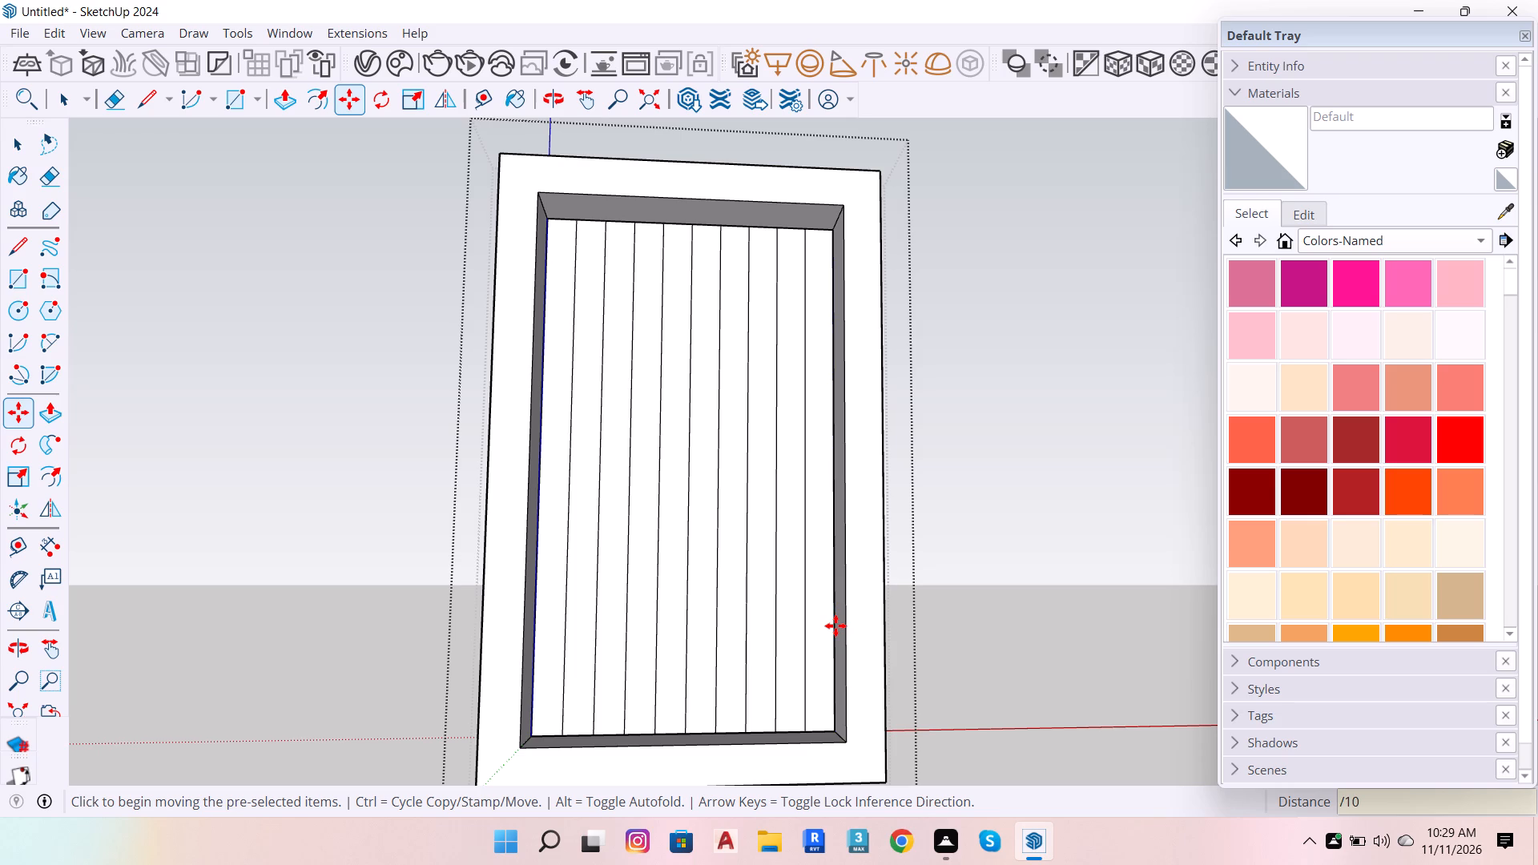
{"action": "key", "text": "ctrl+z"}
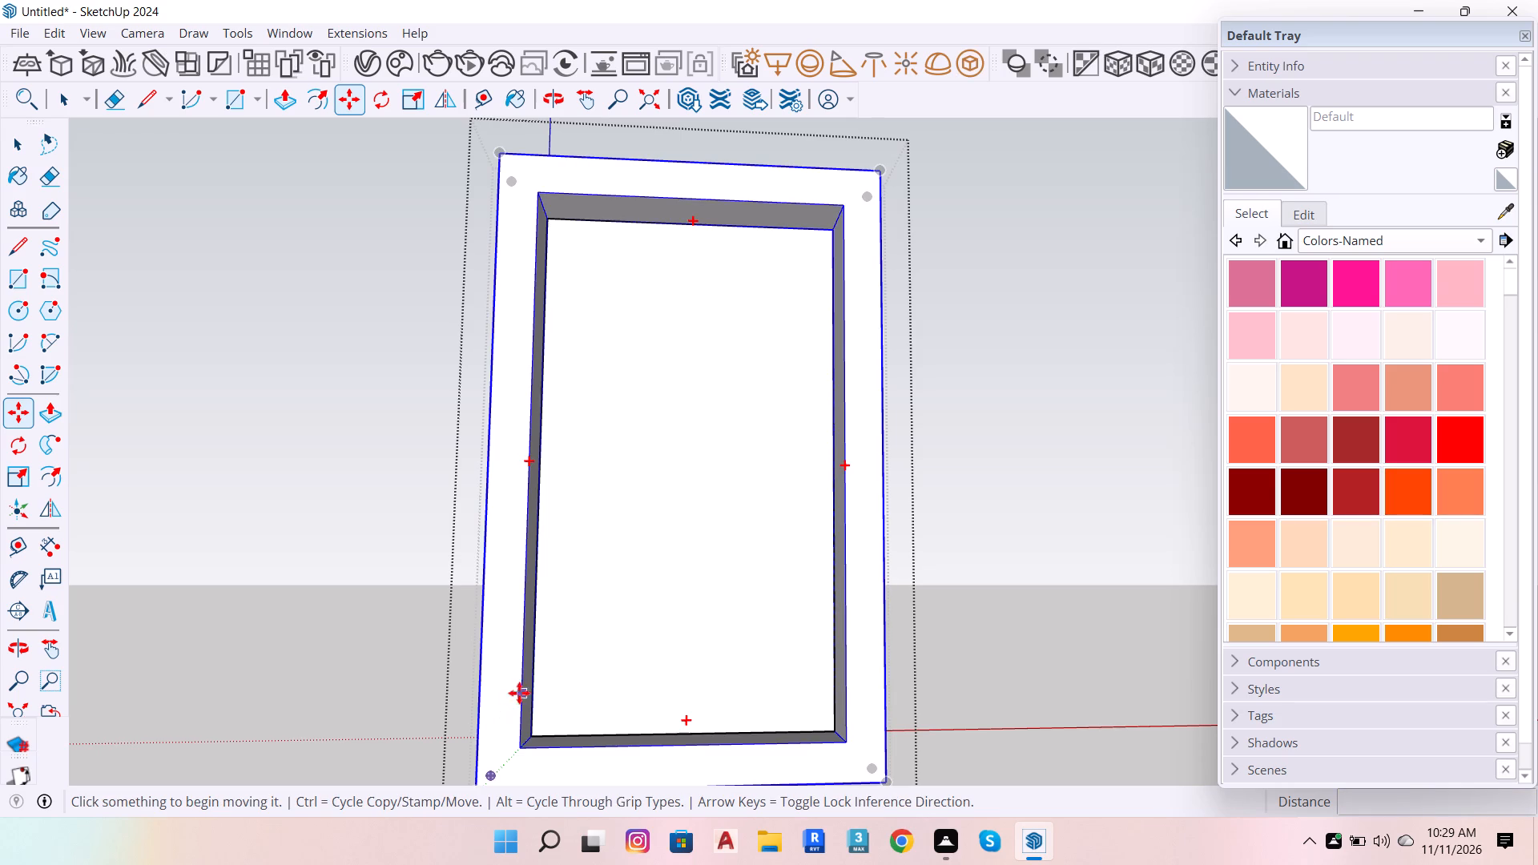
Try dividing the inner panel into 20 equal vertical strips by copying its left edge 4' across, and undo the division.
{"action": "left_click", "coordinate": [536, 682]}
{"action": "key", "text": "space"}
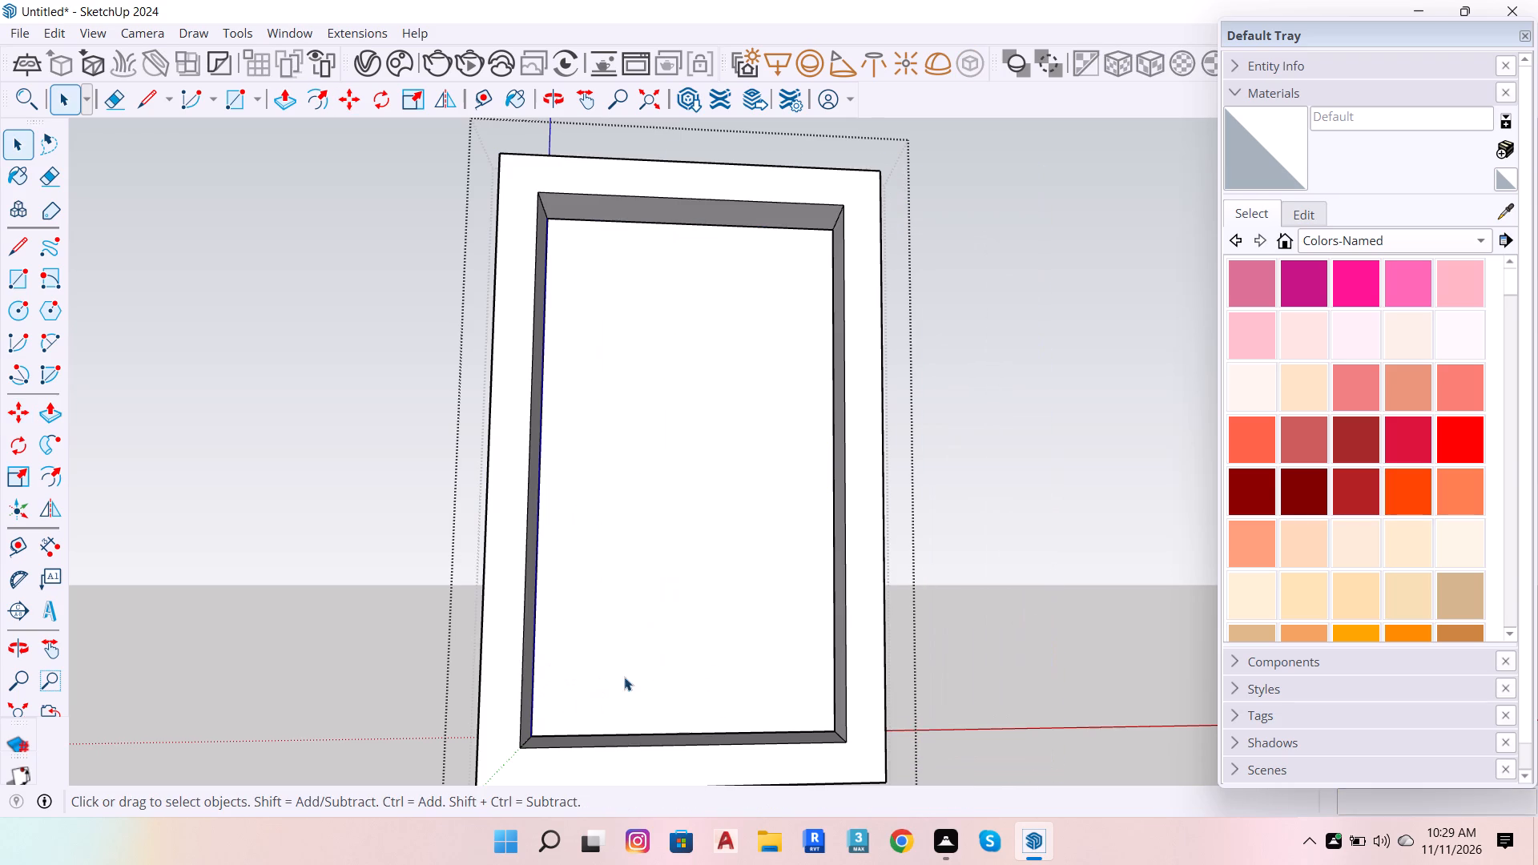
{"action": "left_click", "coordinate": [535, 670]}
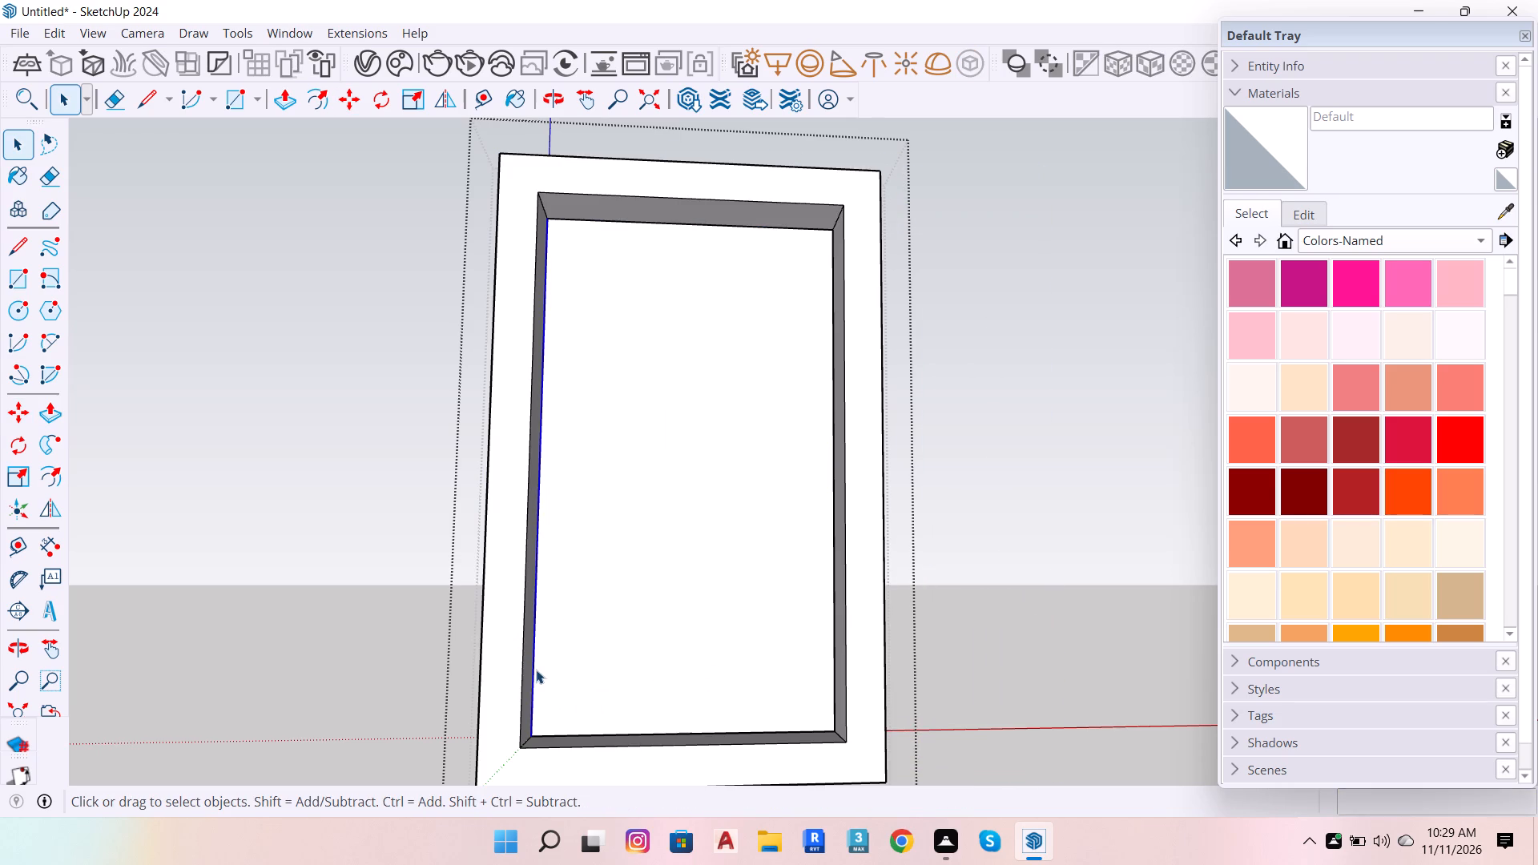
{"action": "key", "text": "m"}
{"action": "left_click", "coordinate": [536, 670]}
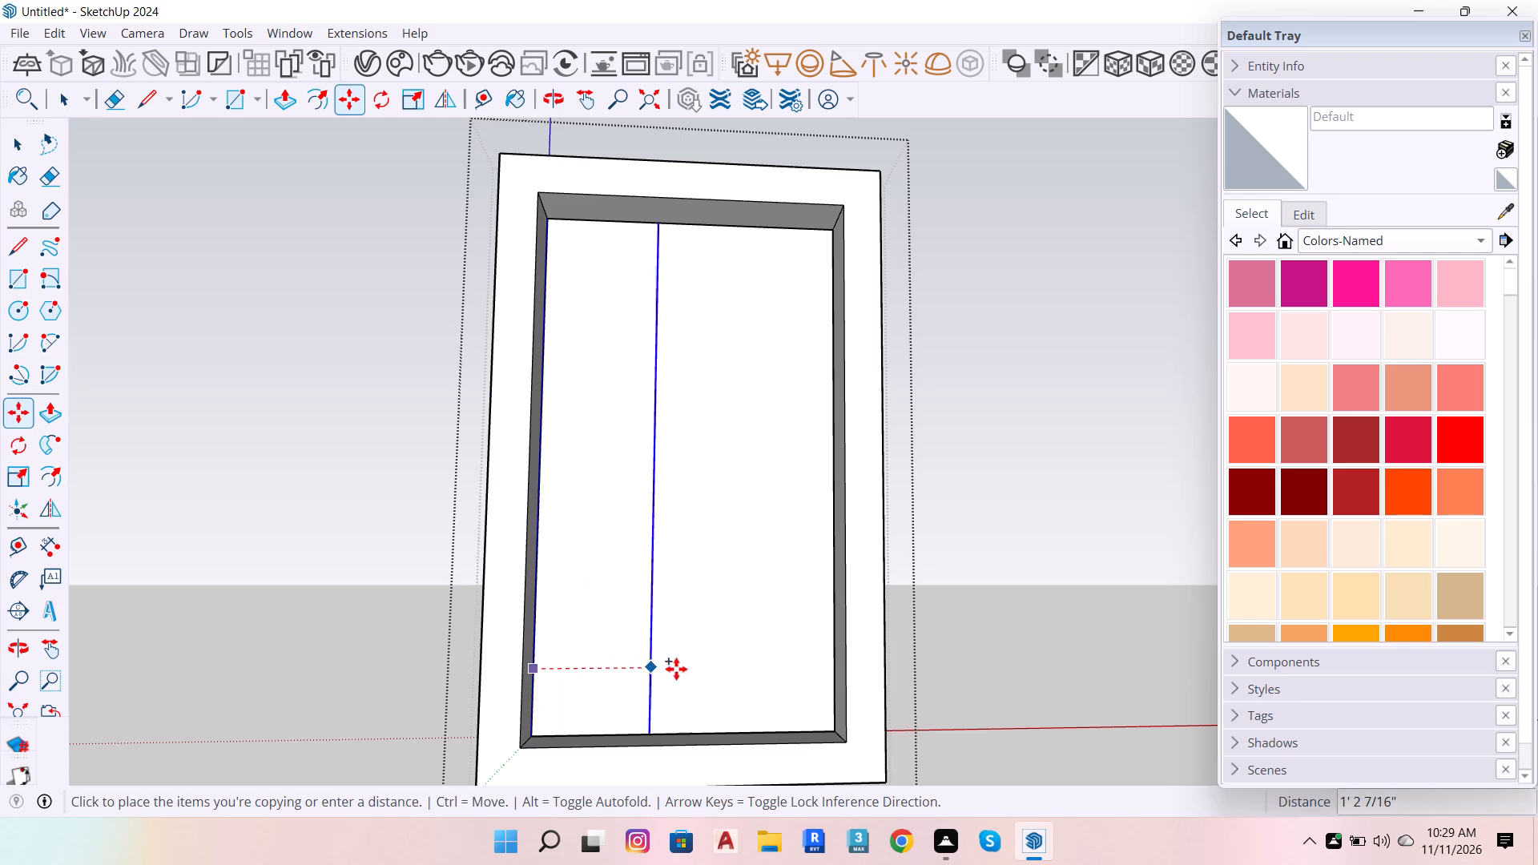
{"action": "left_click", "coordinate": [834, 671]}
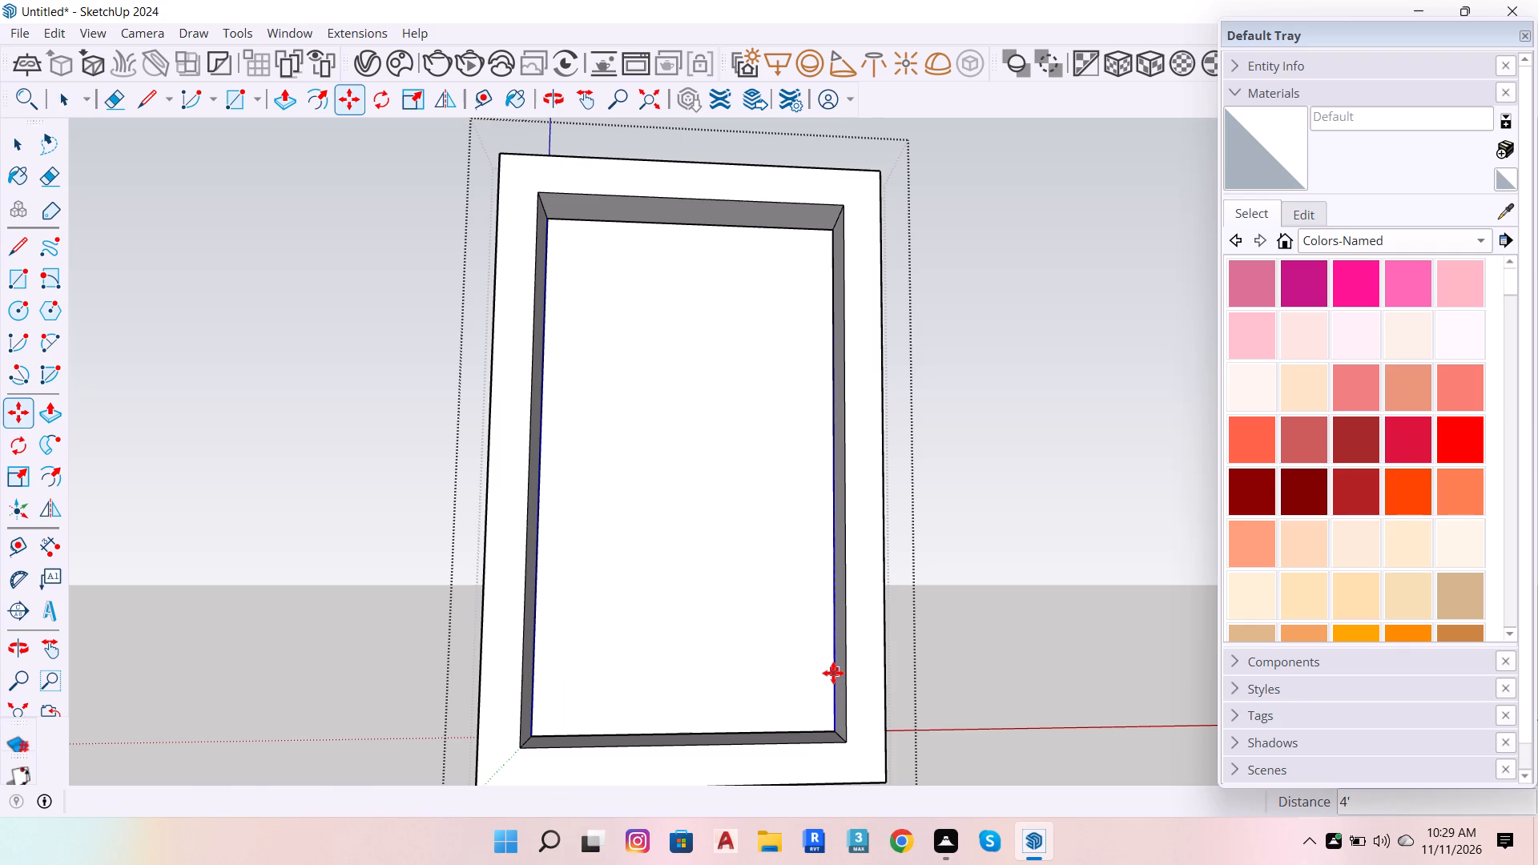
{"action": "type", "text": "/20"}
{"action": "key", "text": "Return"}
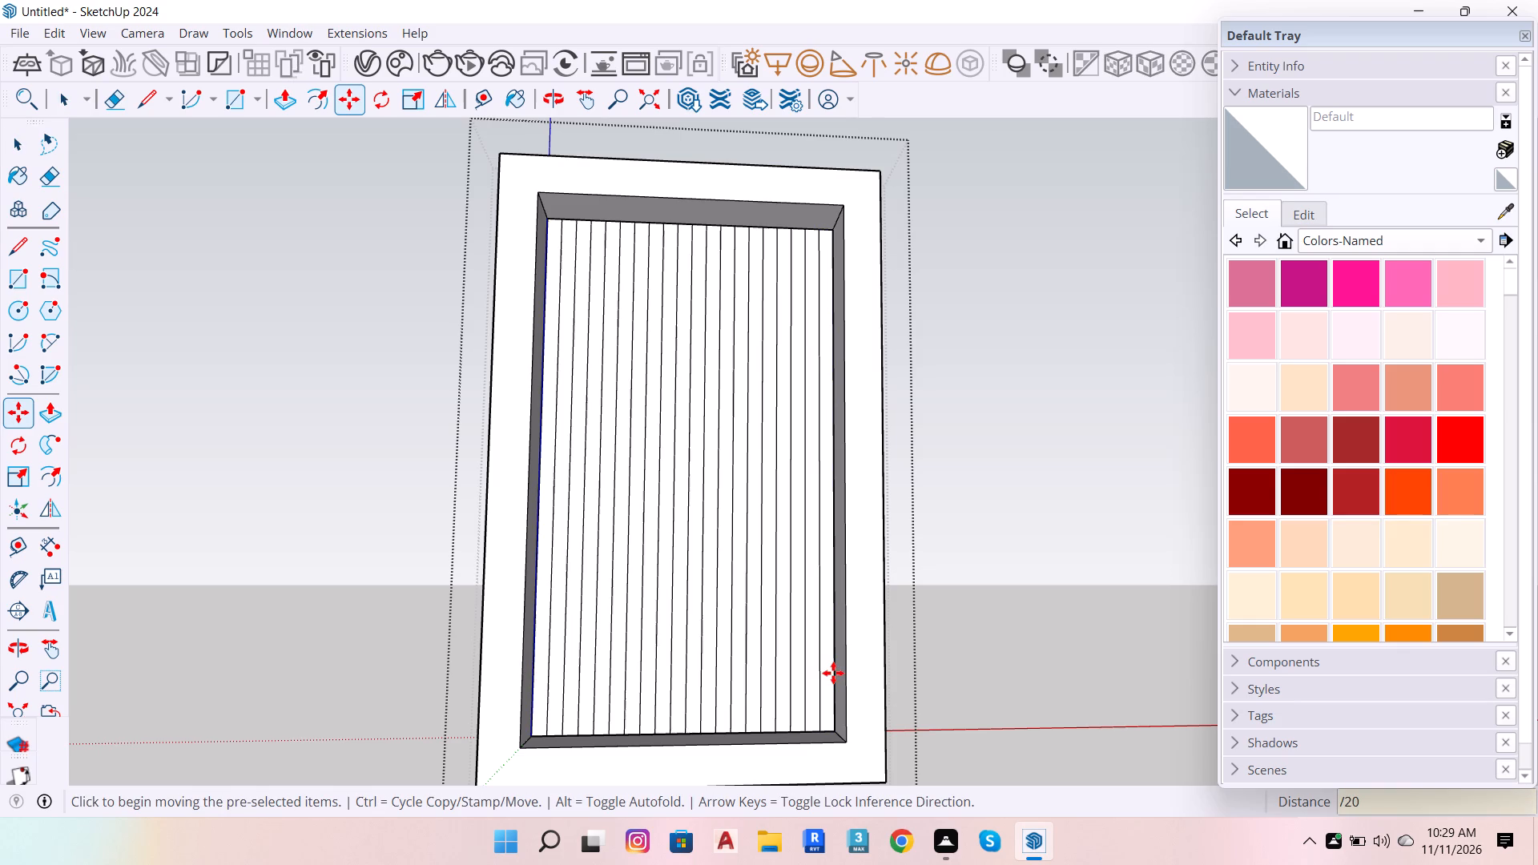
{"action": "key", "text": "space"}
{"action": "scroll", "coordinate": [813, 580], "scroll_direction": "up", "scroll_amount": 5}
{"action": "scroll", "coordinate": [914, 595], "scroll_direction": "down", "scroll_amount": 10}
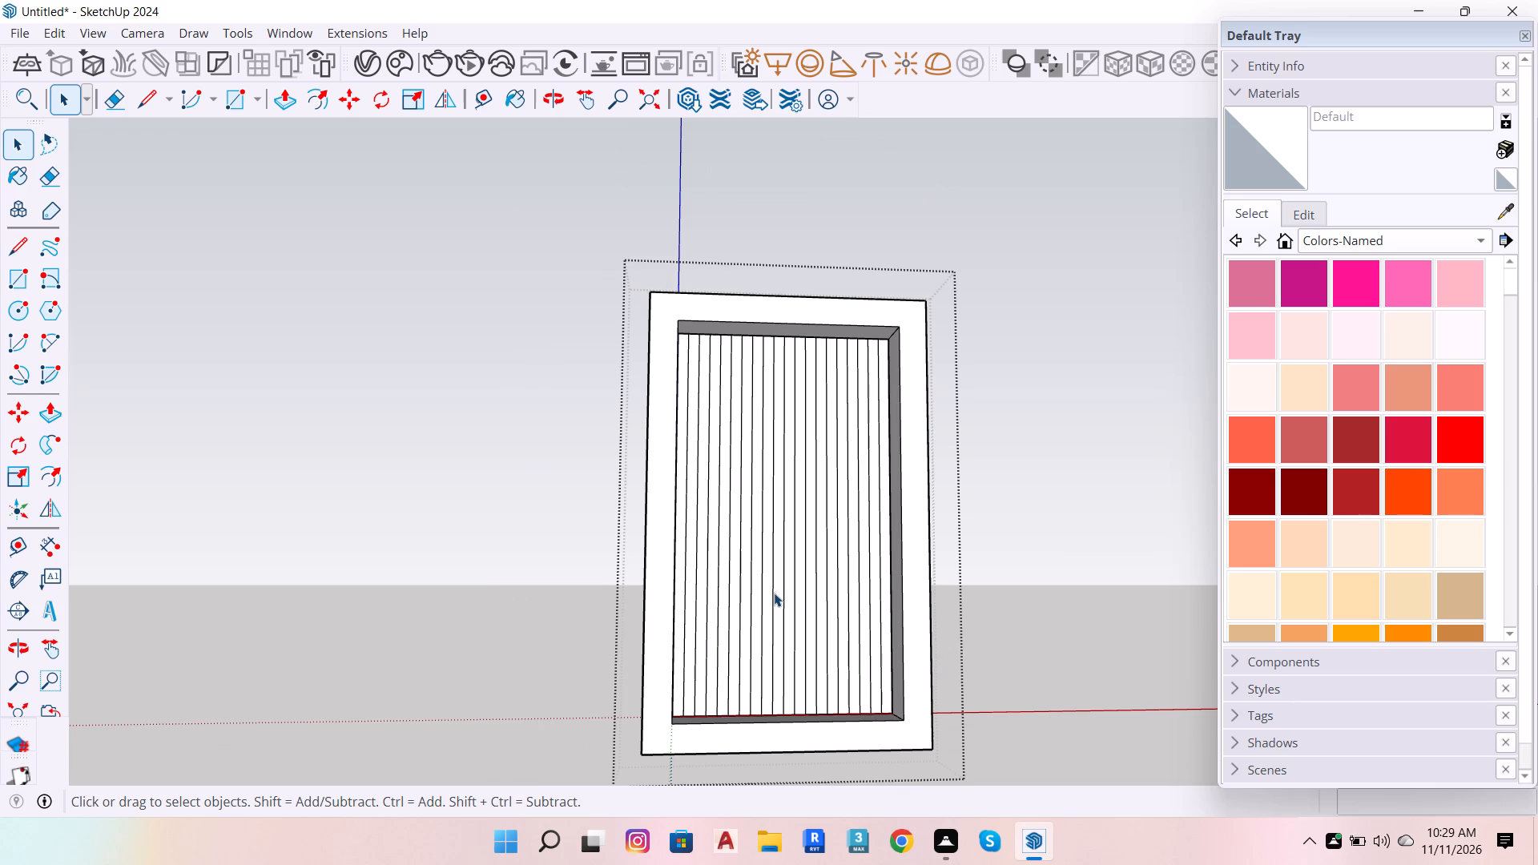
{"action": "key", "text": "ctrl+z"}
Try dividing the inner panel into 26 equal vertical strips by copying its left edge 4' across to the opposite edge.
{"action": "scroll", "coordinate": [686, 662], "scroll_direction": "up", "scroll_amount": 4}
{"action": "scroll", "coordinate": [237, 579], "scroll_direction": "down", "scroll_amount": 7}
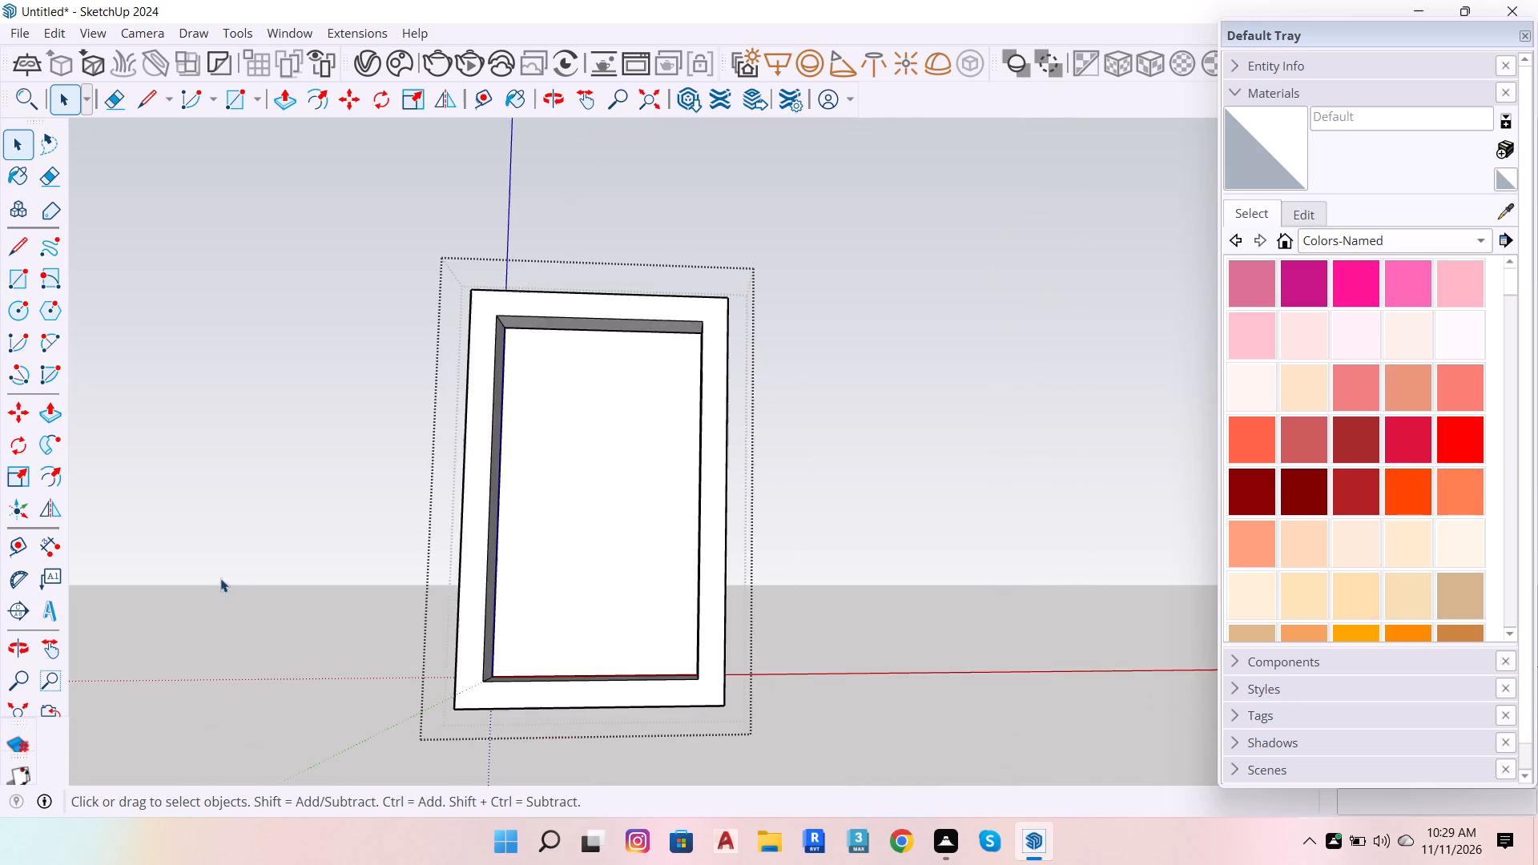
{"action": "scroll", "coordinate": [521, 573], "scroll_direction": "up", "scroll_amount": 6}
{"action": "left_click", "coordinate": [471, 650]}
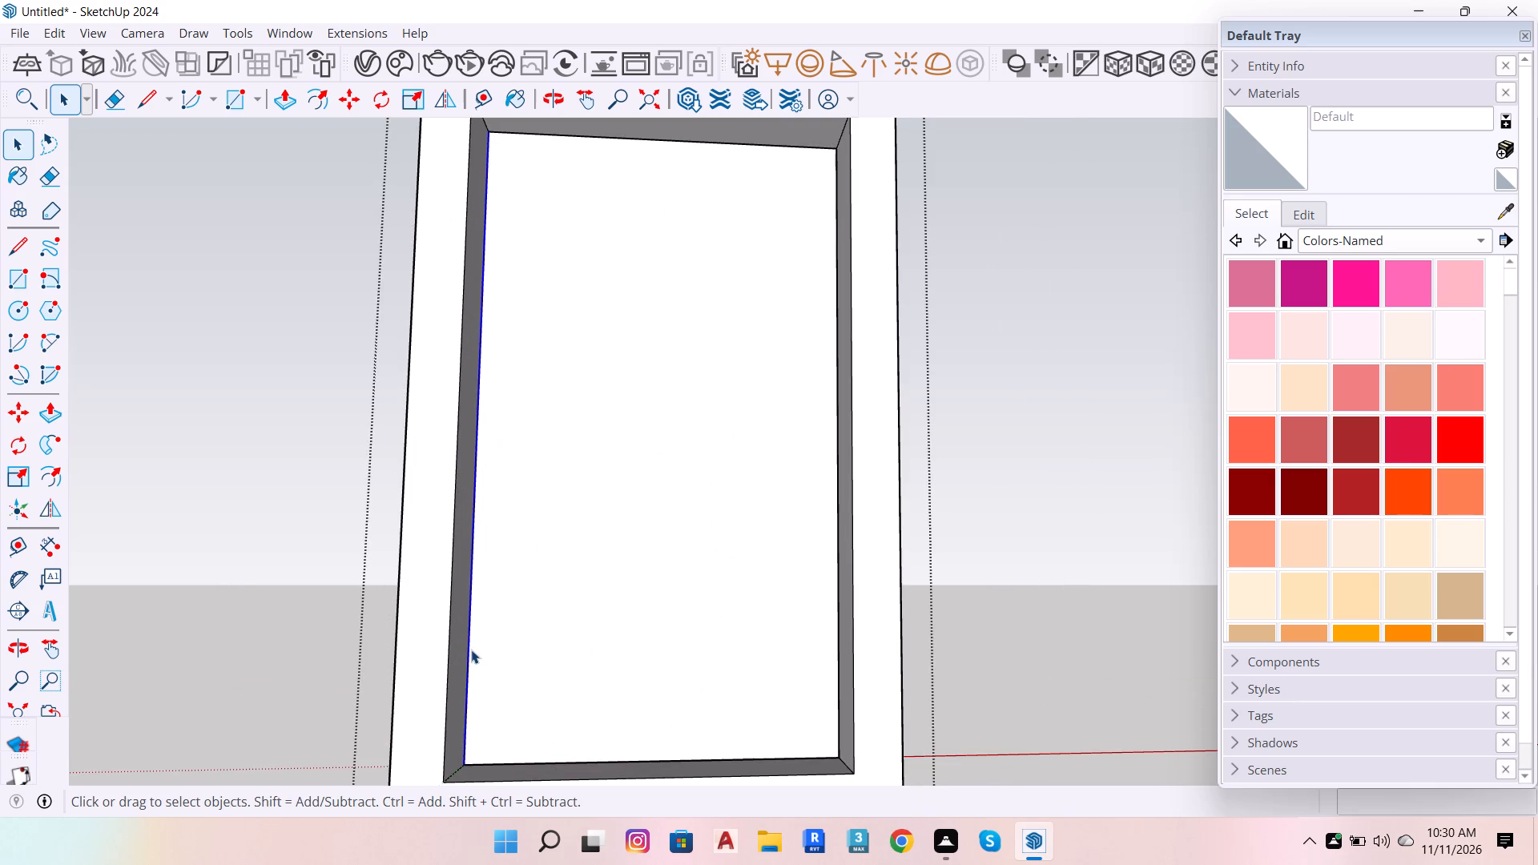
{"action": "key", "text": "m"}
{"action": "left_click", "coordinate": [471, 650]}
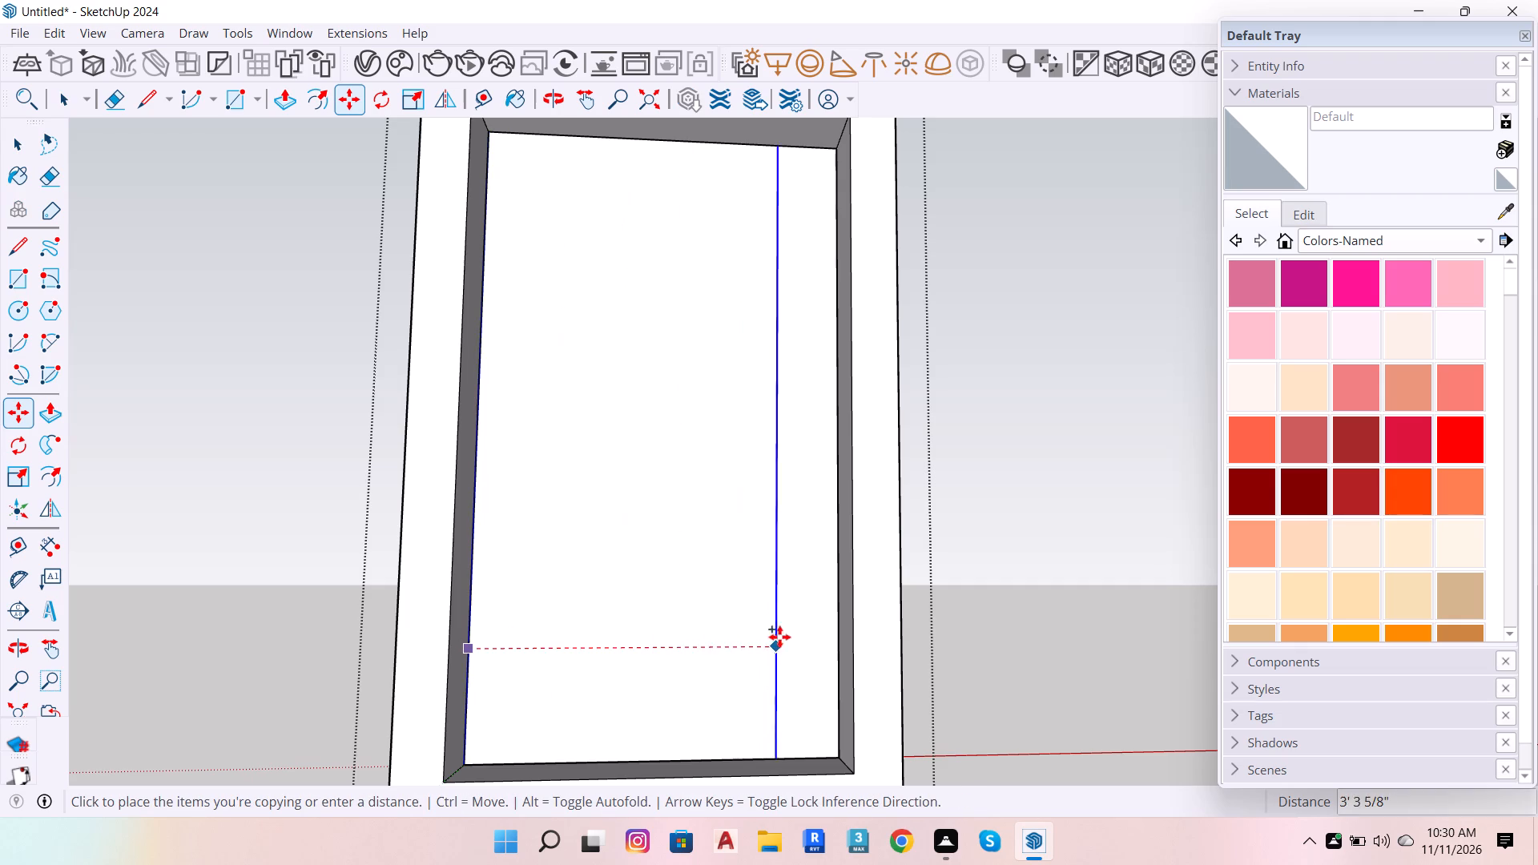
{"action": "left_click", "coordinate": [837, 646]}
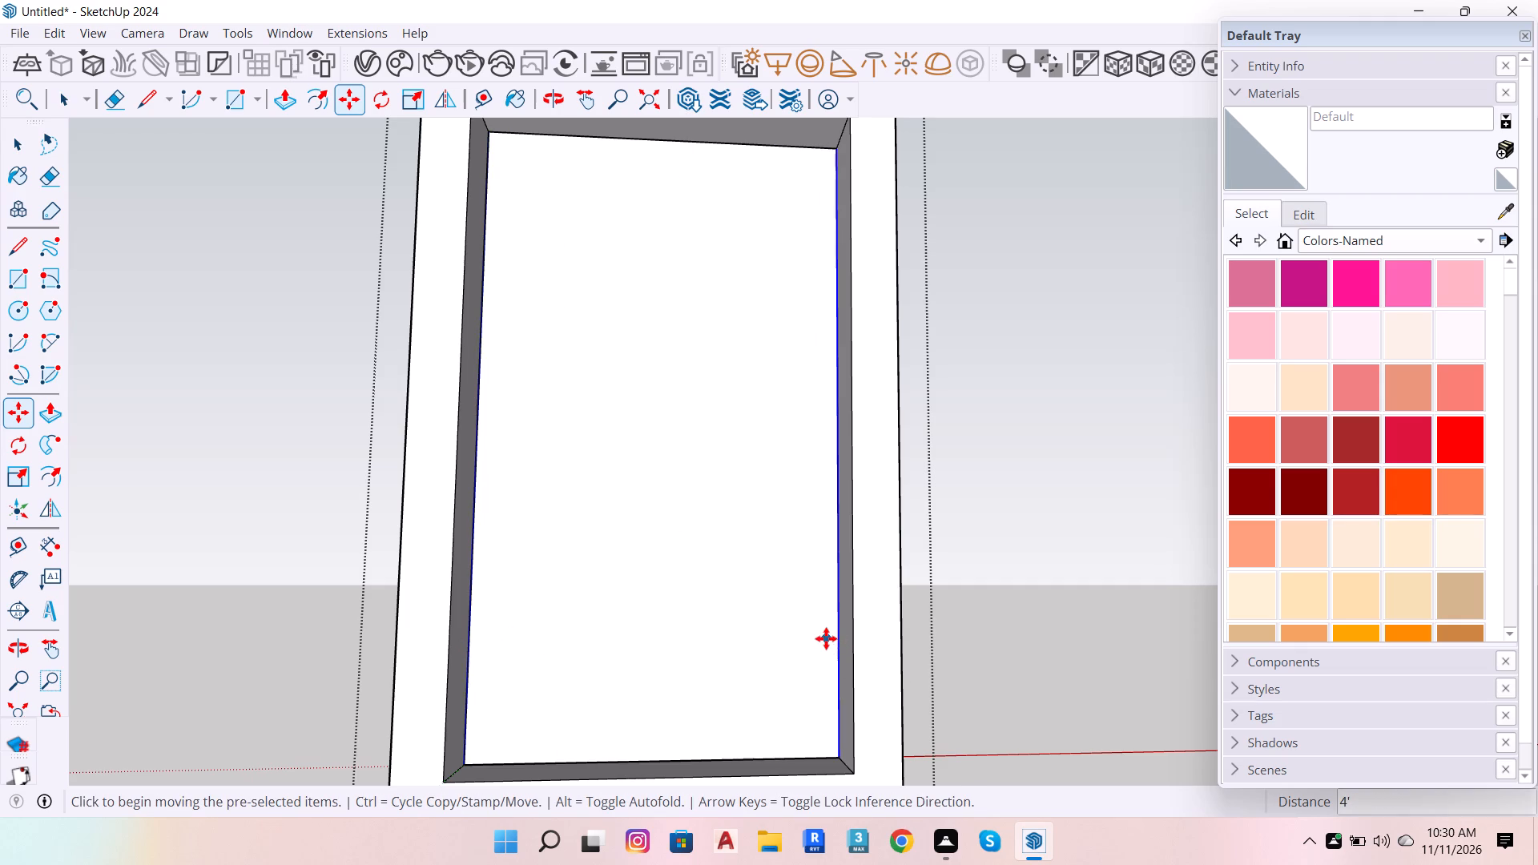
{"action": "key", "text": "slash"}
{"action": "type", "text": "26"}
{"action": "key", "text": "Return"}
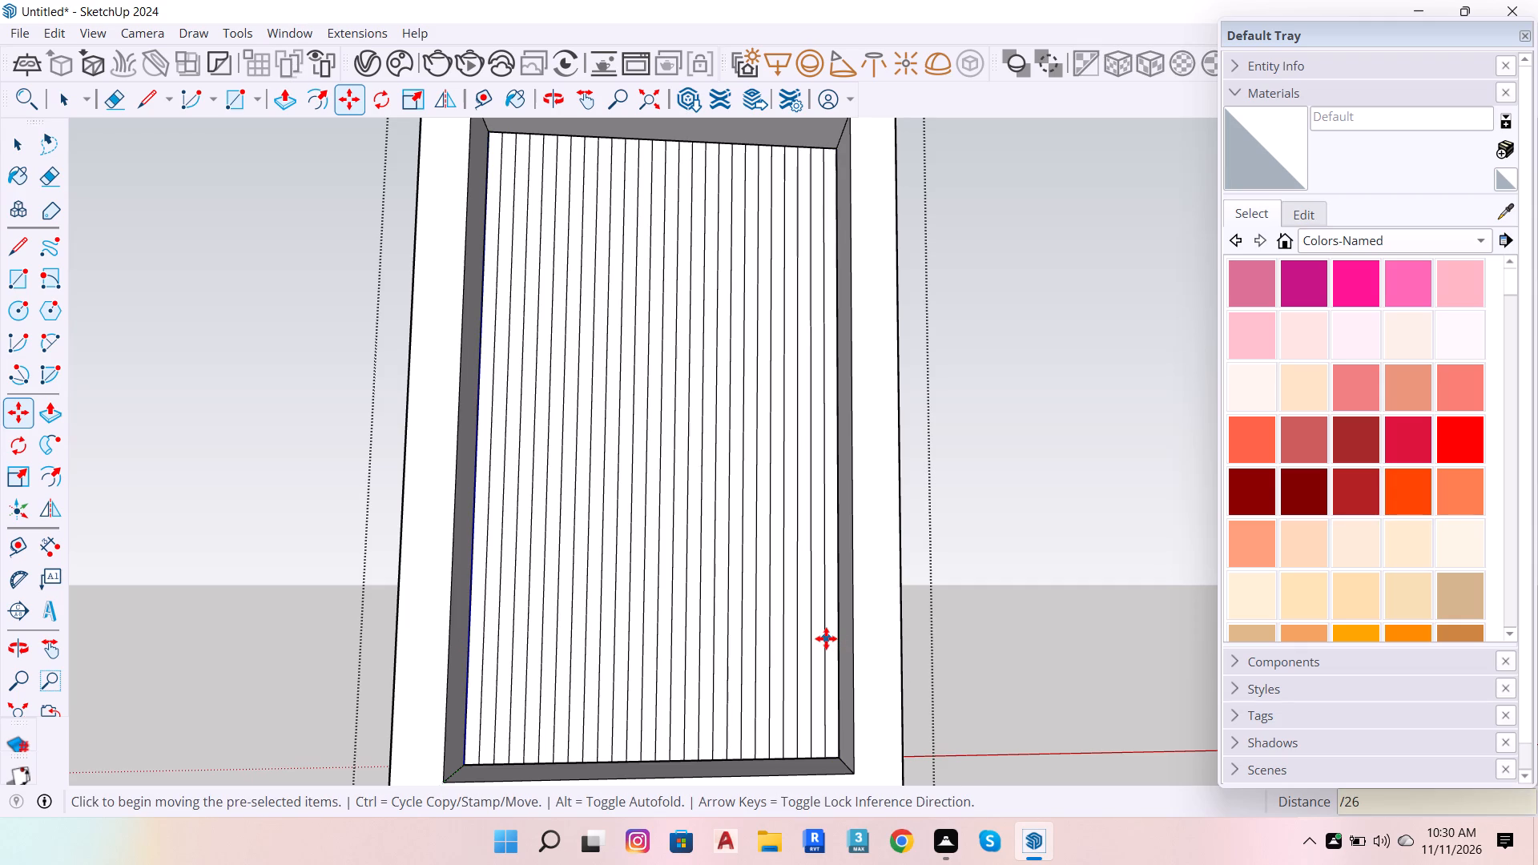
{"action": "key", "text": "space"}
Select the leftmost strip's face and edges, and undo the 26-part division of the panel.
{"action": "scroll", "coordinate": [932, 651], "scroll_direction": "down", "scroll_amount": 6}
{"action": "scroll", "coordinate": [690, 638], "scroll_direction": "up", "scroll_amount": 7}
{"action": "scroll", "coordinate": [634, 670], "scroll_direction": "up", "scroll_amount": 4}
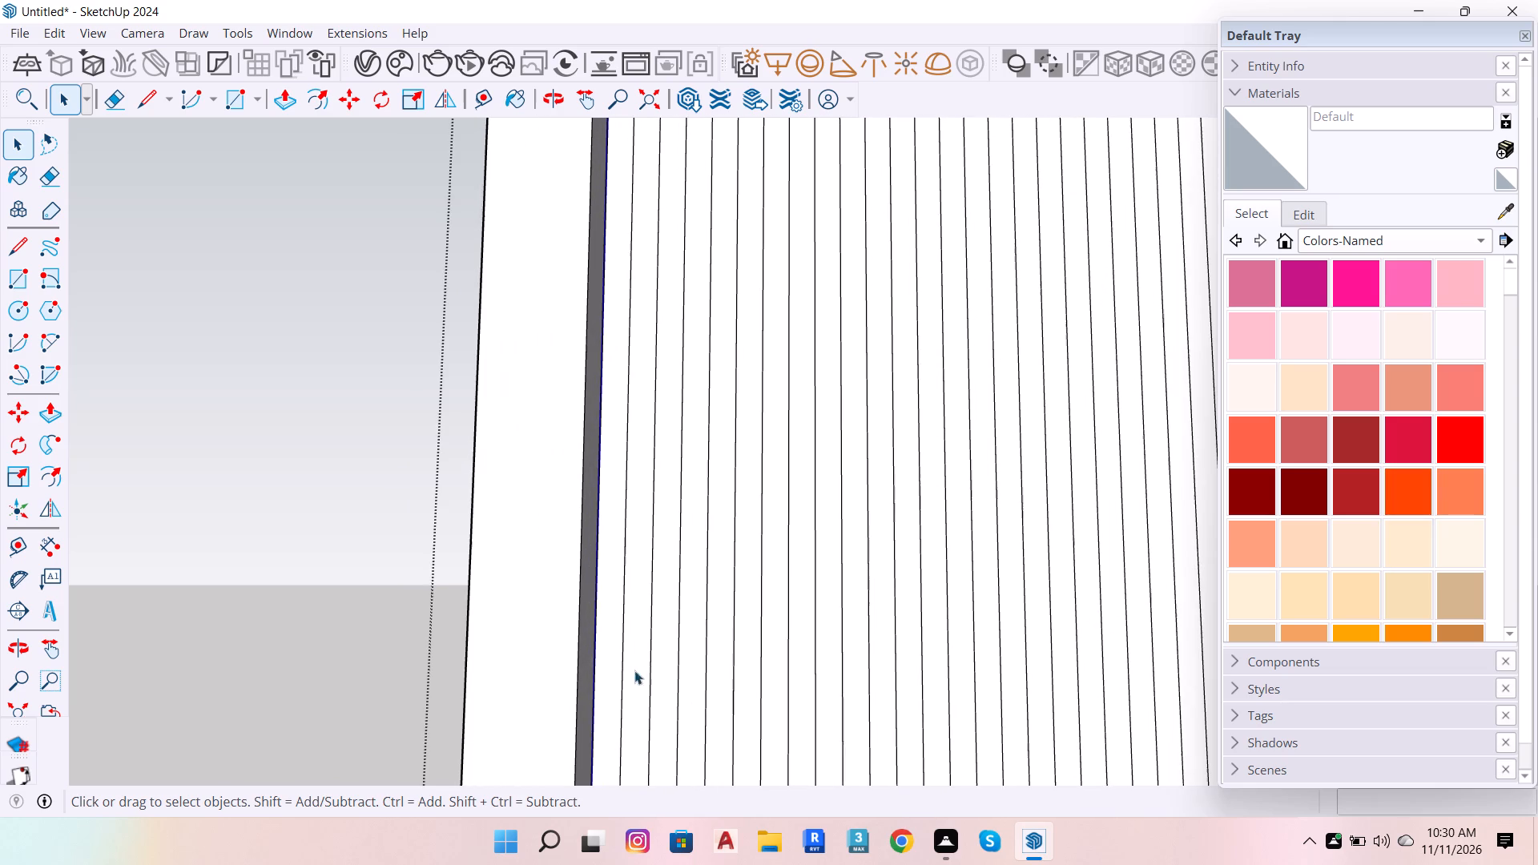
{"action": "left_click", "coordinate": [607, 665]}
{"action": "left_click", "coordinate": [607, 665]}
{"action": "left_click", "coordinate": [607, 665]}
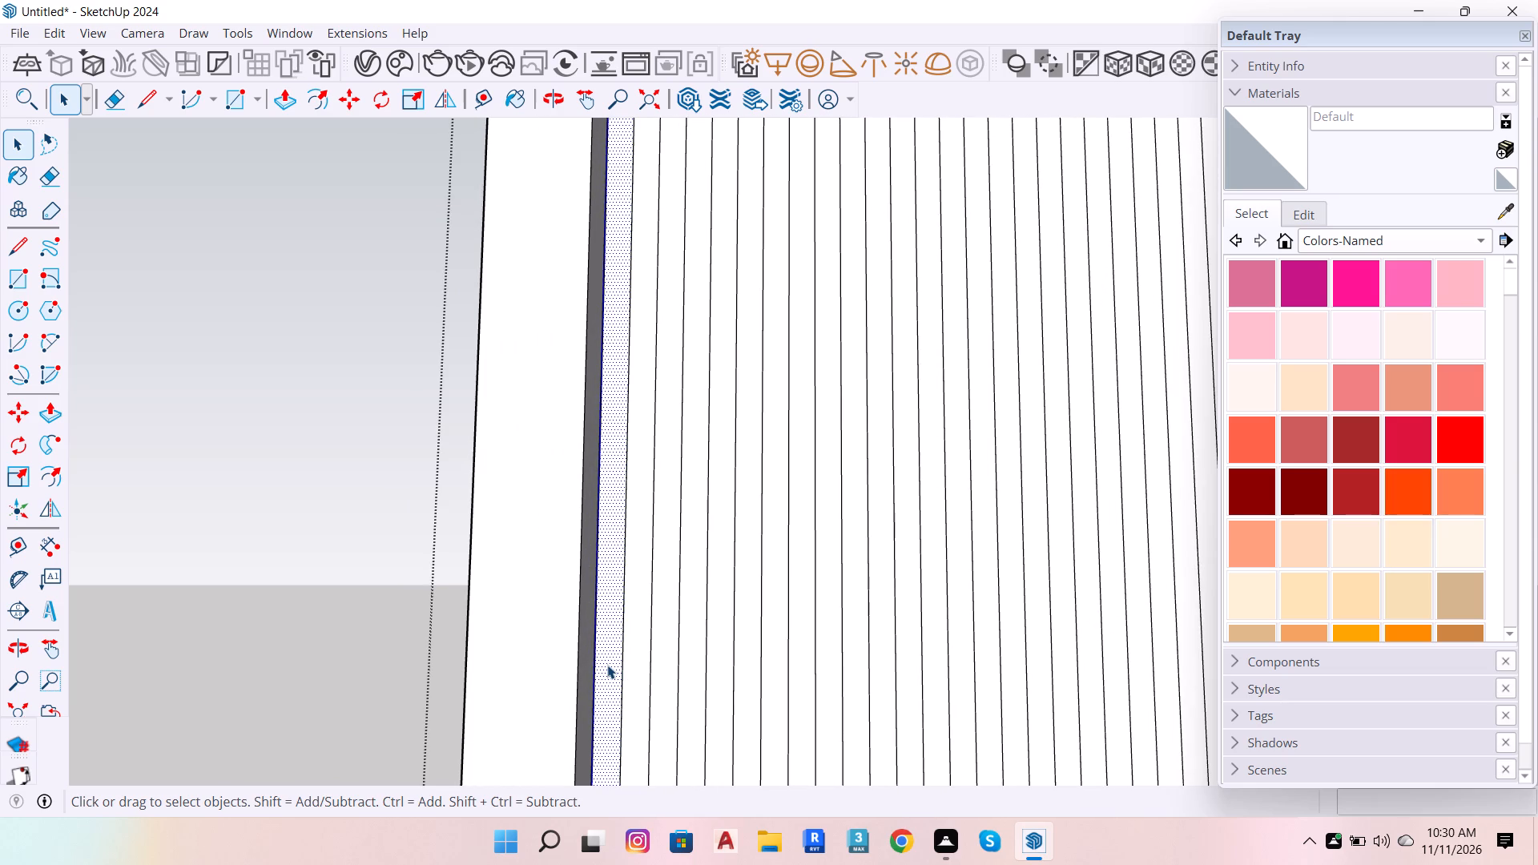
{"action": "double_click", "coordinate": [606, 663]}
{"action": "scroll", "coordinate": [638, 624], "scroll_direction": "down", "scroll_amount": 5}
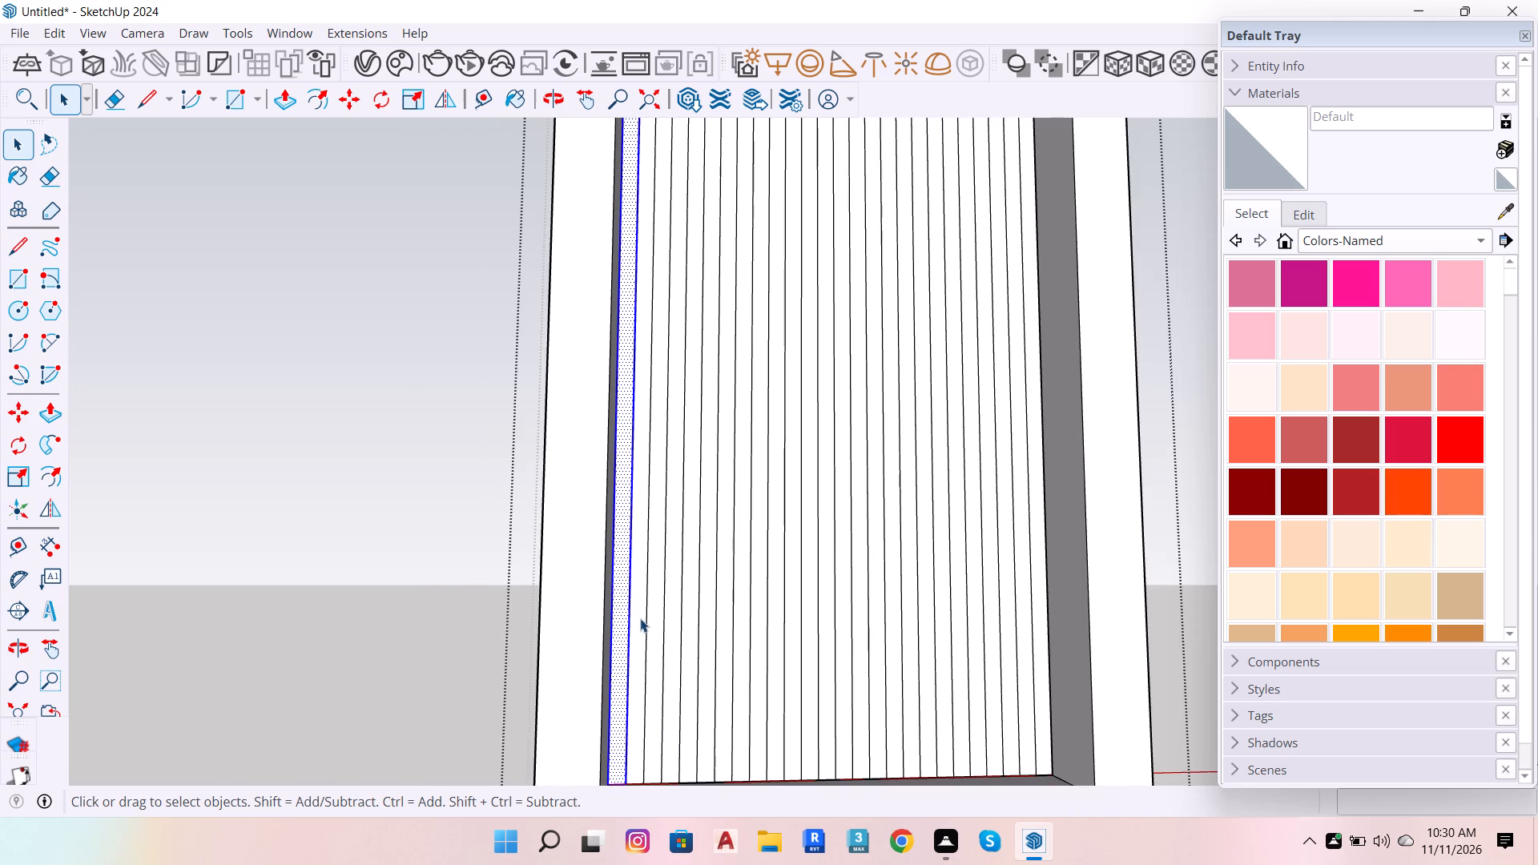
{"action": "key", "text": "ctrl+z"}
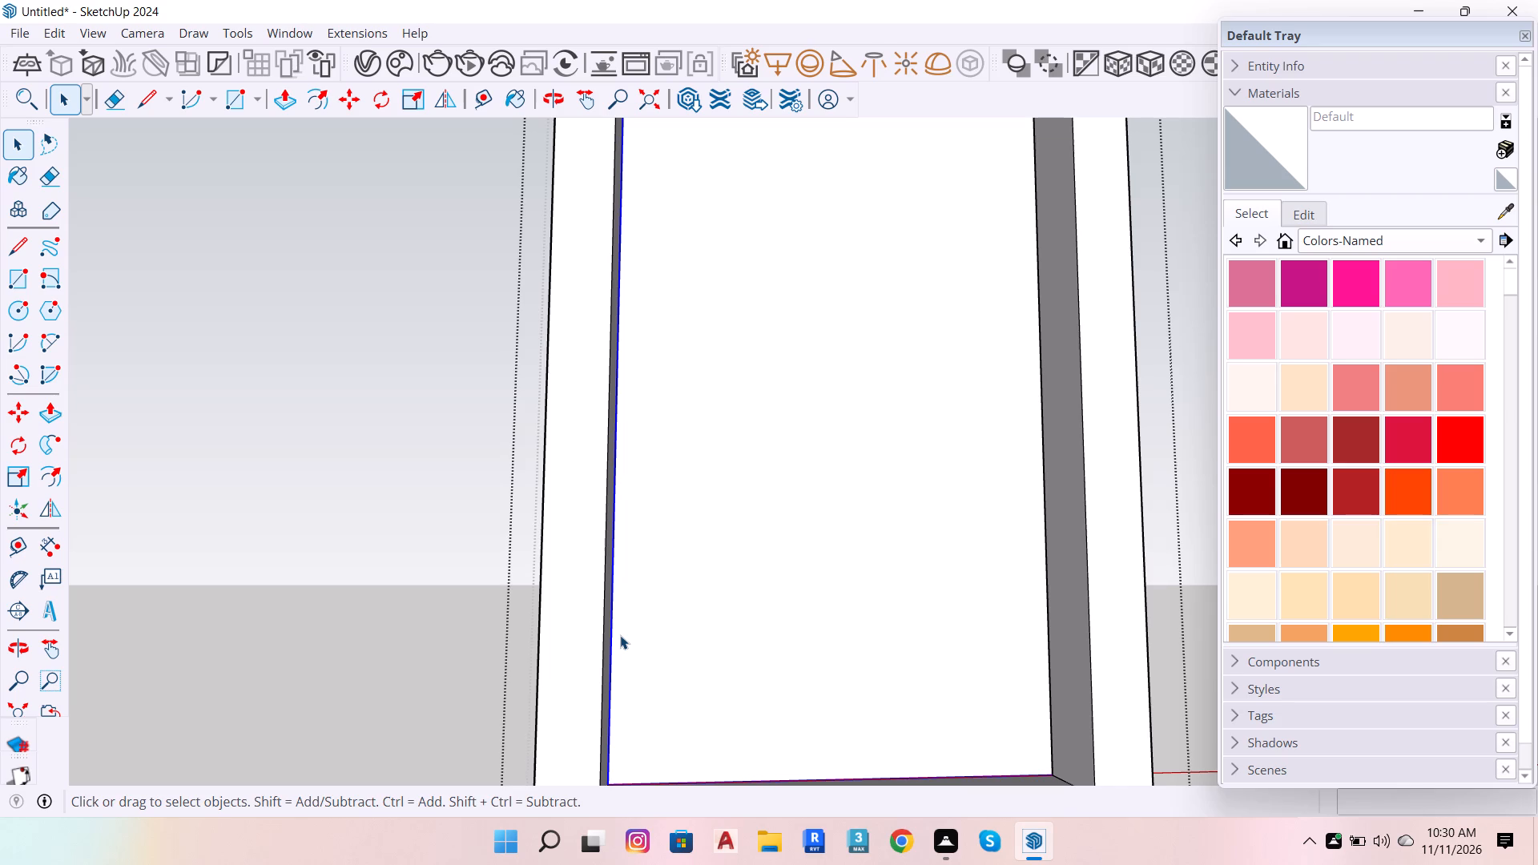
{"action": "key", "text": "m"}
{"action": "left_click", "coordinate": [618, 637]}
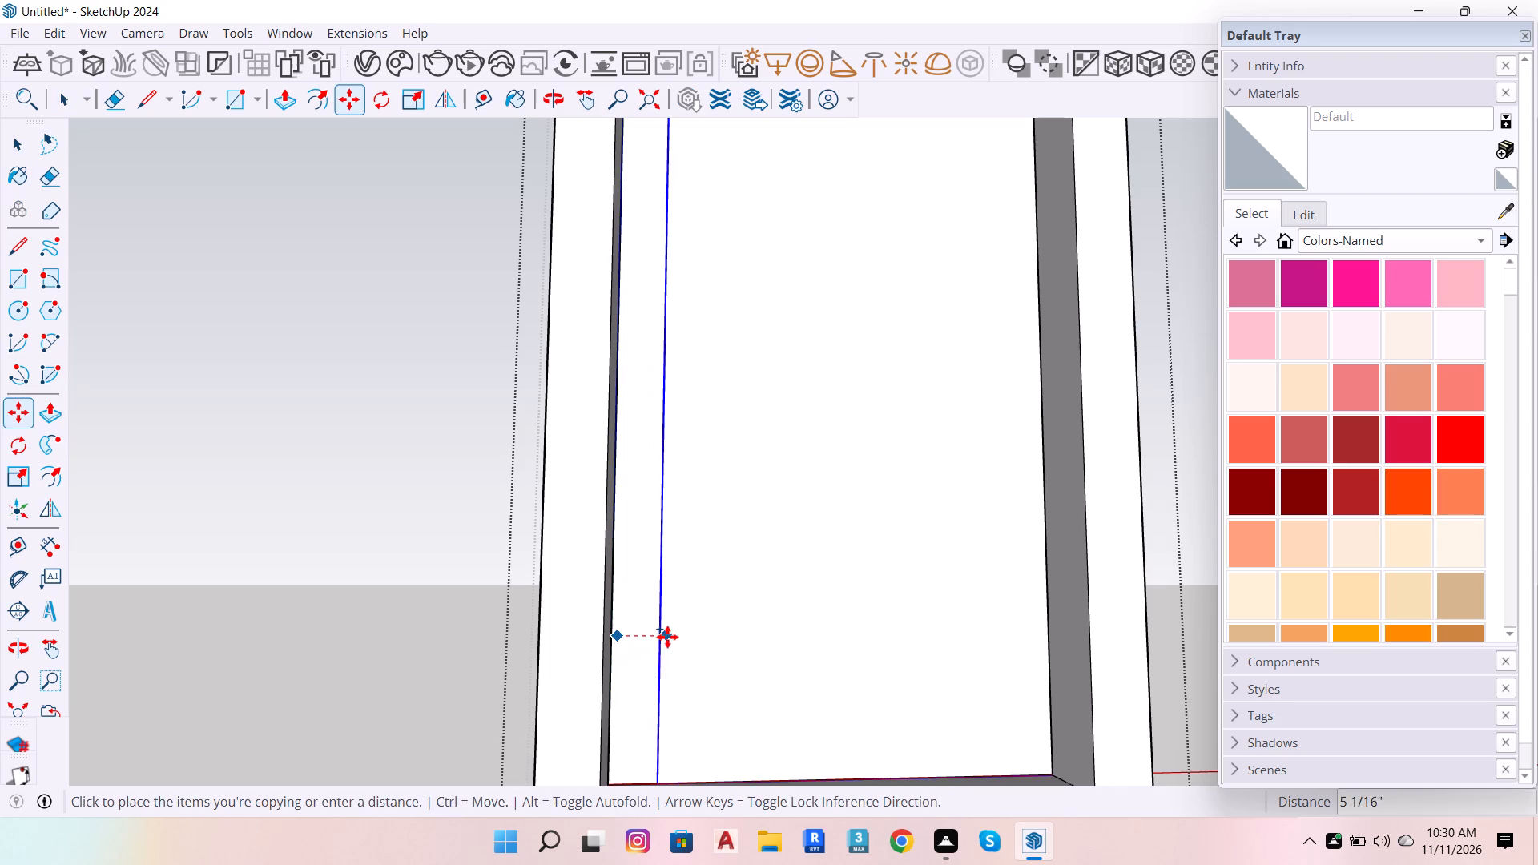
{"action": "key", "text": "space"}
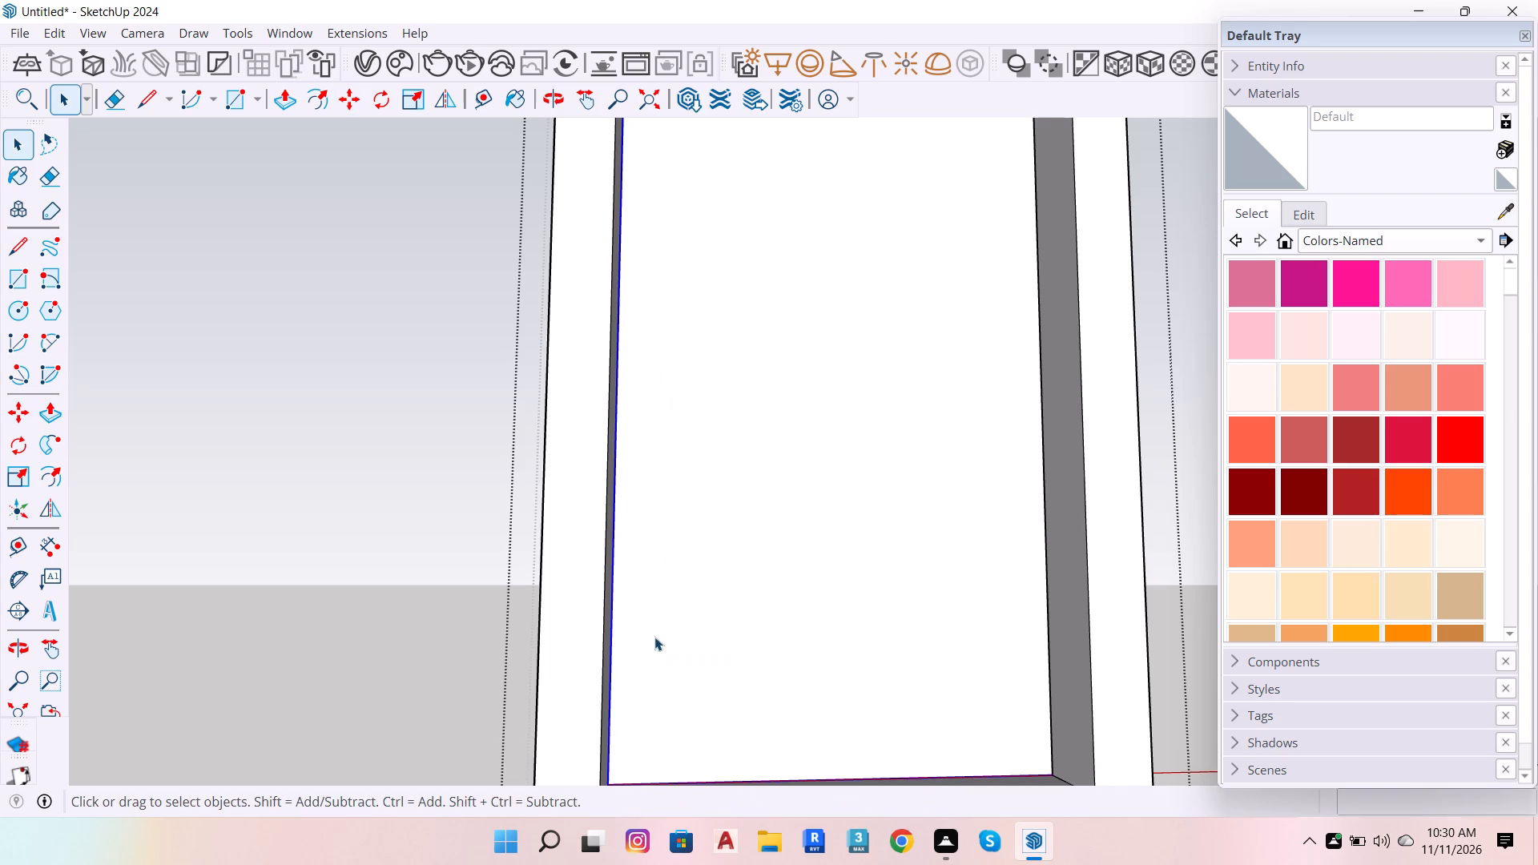
Copy the inner panel's left edge 2 inches to the right to outline a narrow vertical strip.
{"action": "key", "text": "m"}
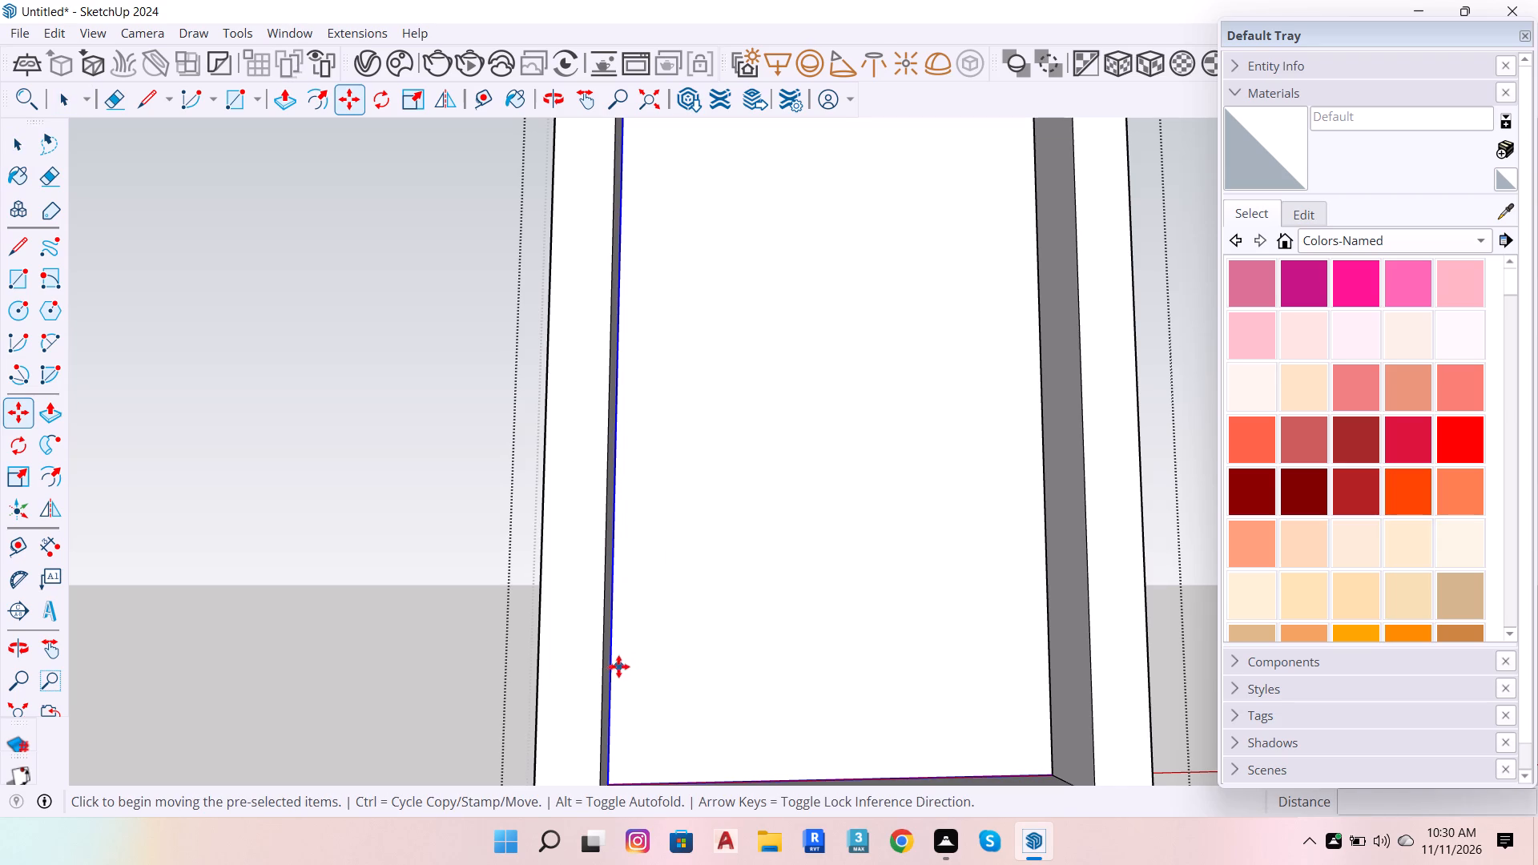
{"action": "left_click", "coordinate": [614, 671]}
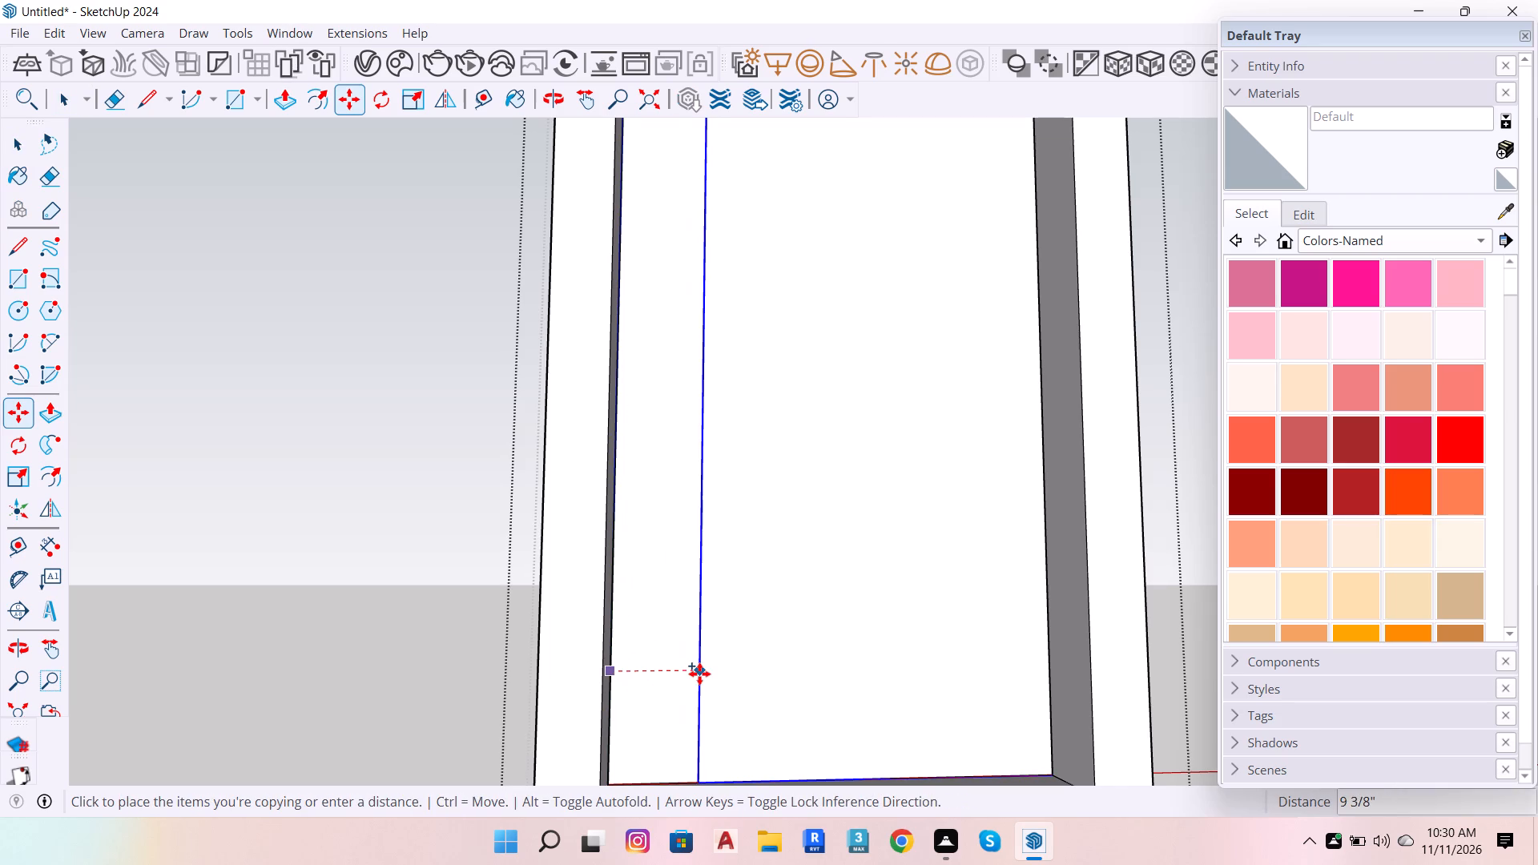
{"action": "key", "text": "2"}
{"action": "key", "text": "Return"}
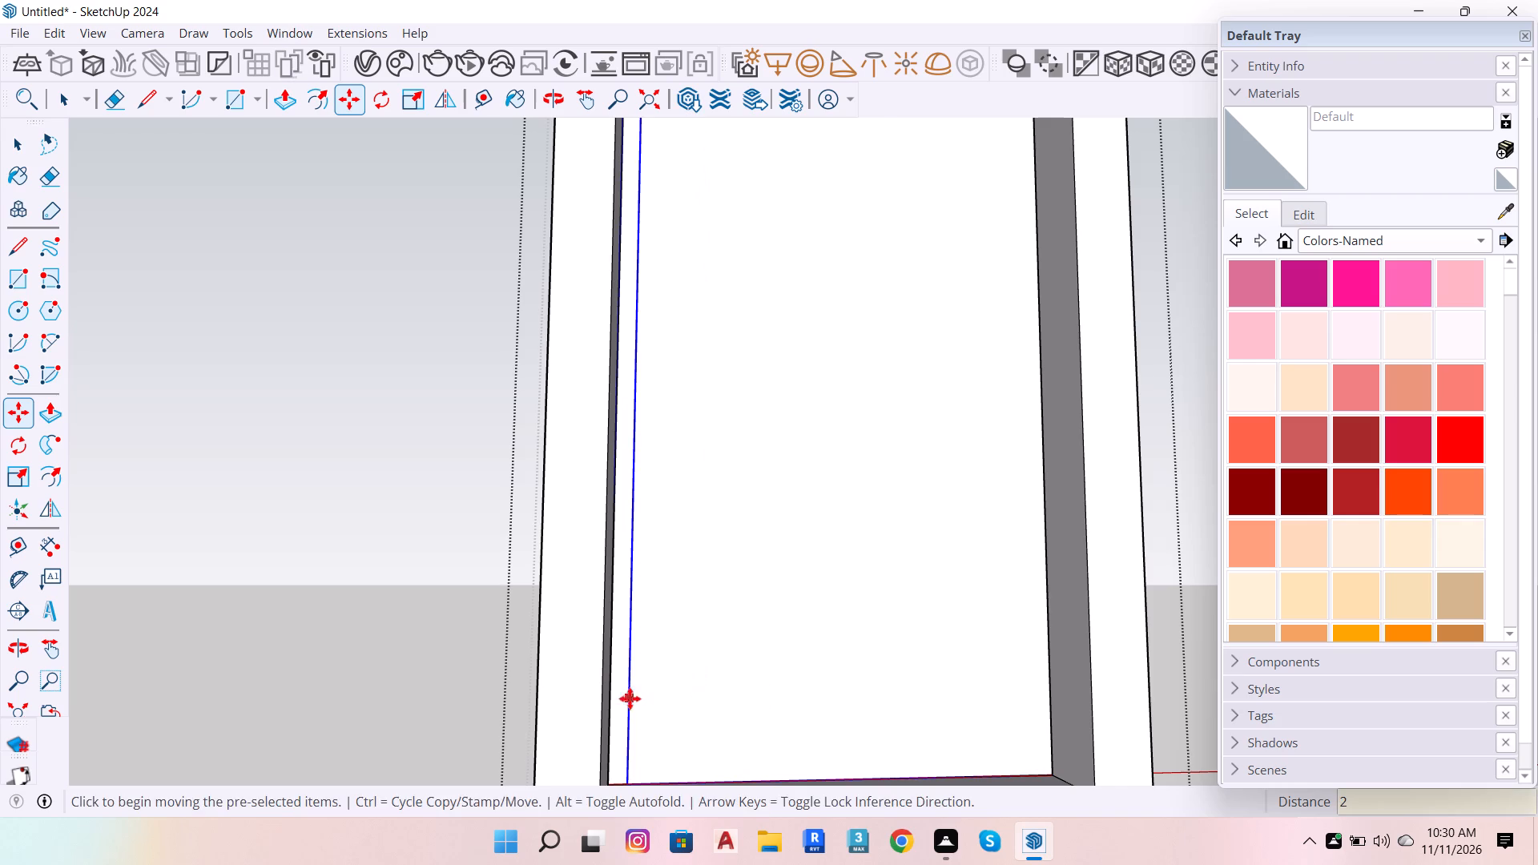
{"action": "key", "text": "space"}
Make the 2-inch strip's face and edges a separate nested group.
{"action": "scroll", "coordinate": [620, 709], "scroll_direction": "up", "scroll_amount": 4}
{"action": "double_click", "coordinate": [618, 710]}
{"action": "scroll", "coordinate": [618, 710], "scroll_direction": "down", "scroll_amount": 5}
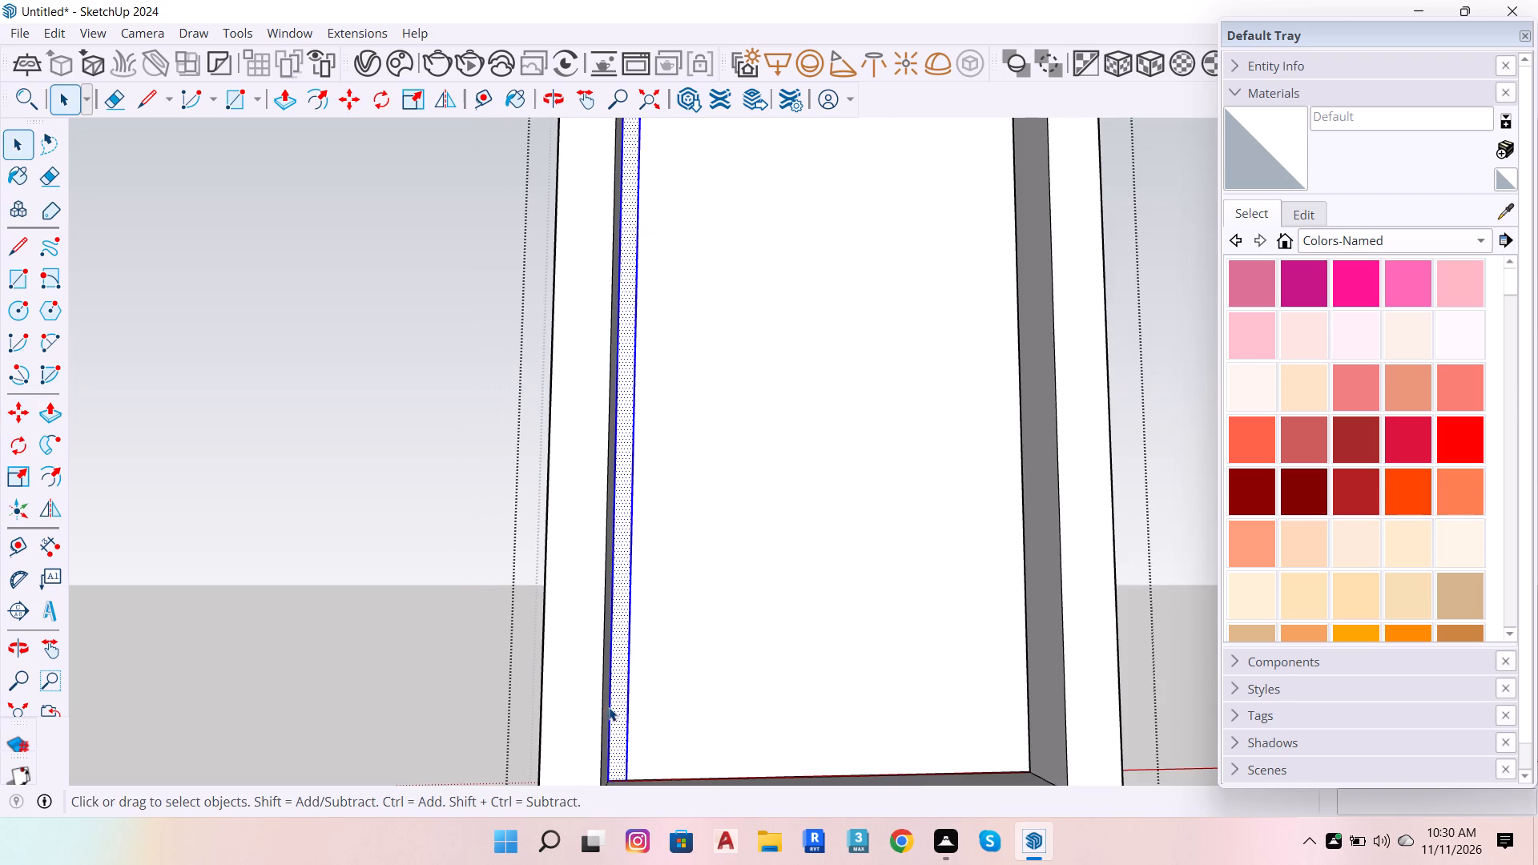
{"action": "right_click", "coordinate": [619, 716]}
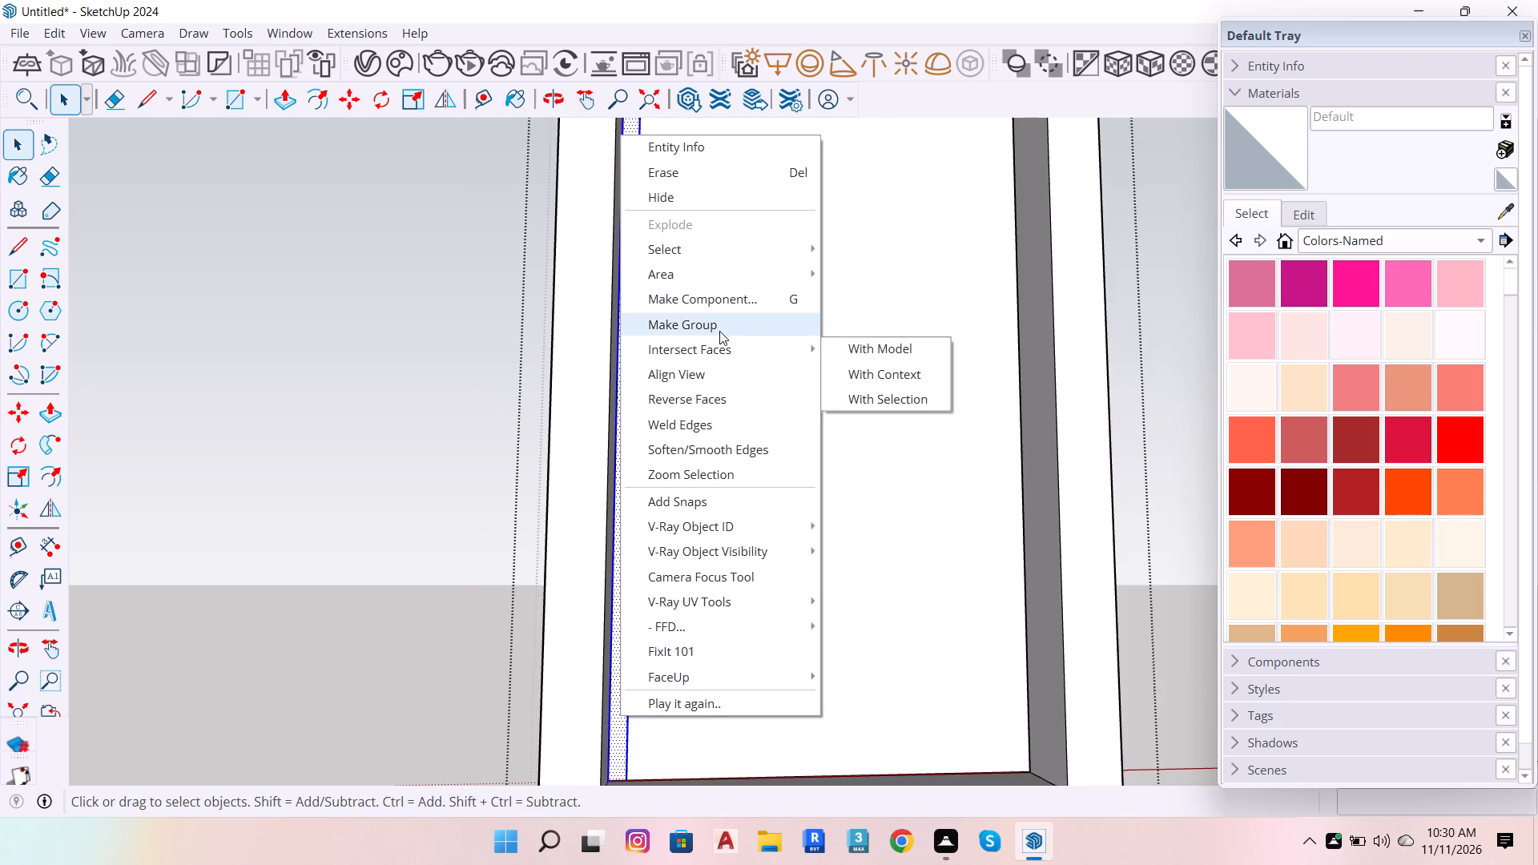
{"action": "left_click", "coordinate": [720, 330]}
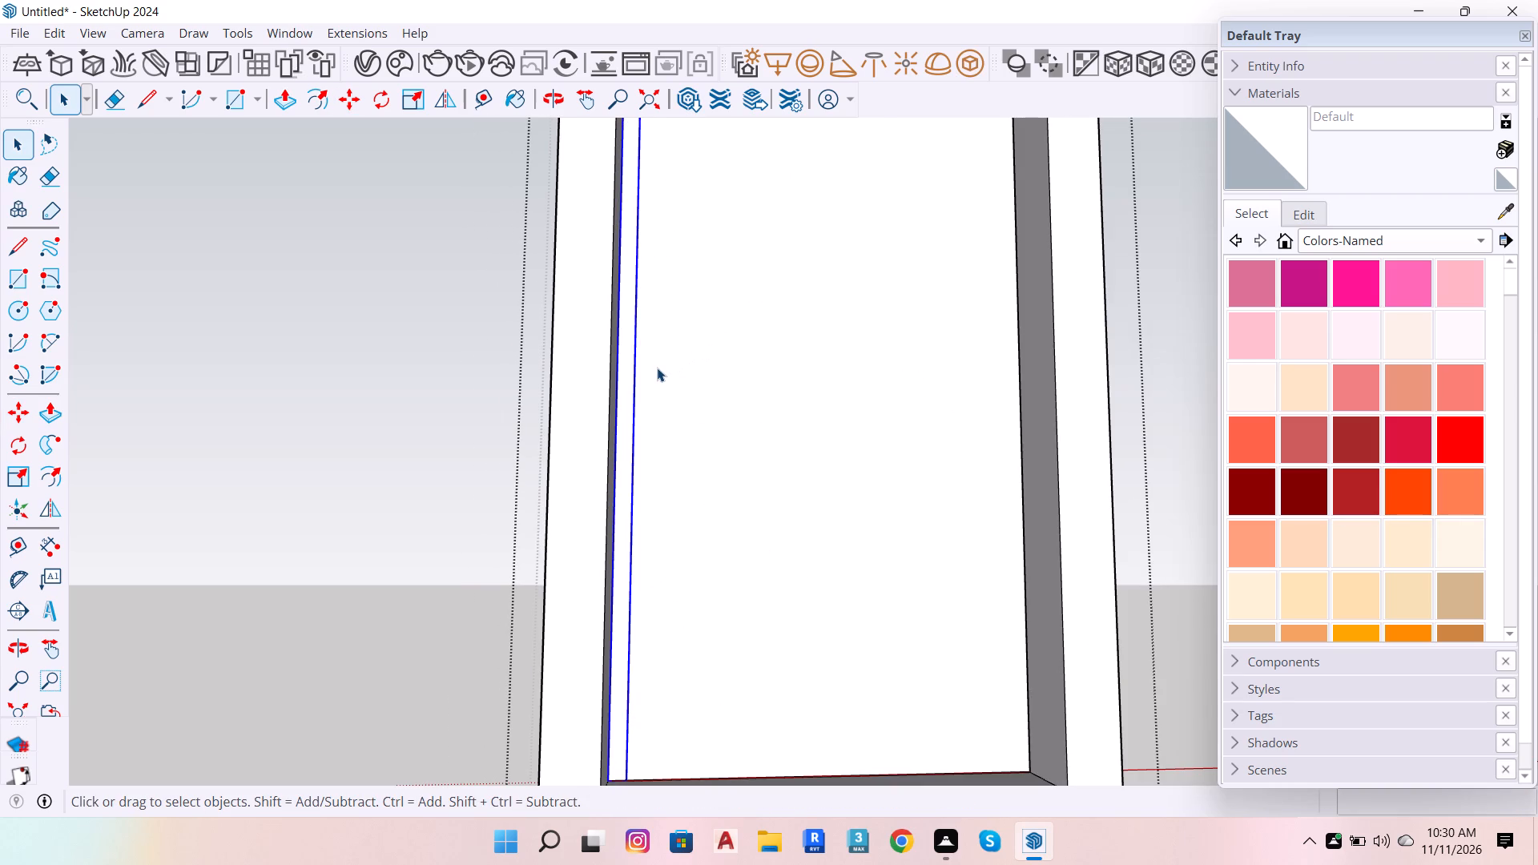
Extrude the 2-inch strip's face 2 inches out from the inner panel inside its group.
{"action": "double_click", "coordinate": [627, 444]}
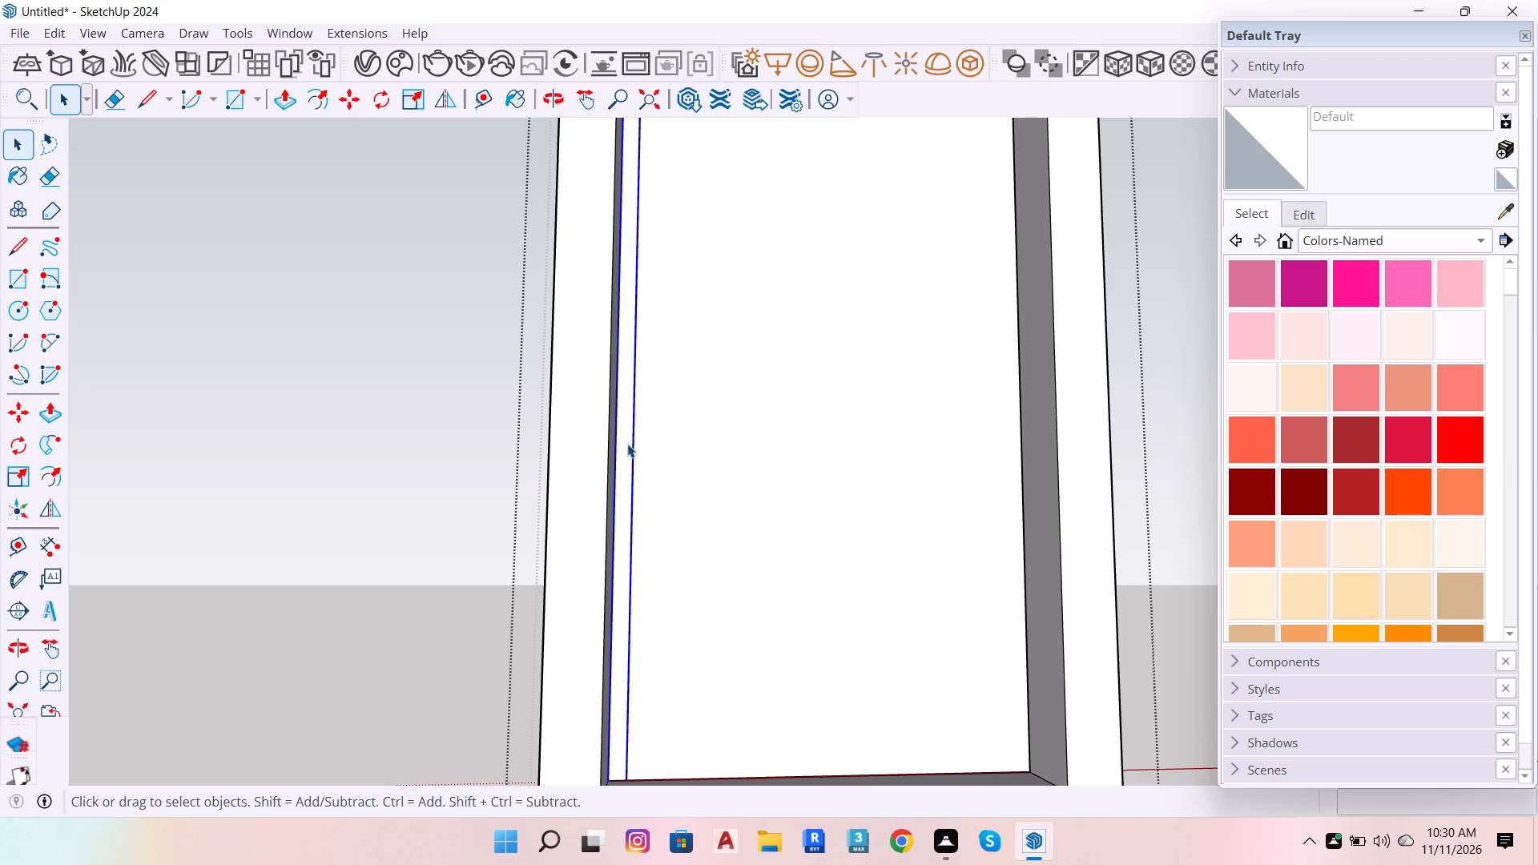
{"action": "left_click", "coordinate": [627, 444]}
{"action": "scroll", "coordinate": [631, 453], "scroll_direction": "down", "scroll_amount": 7}
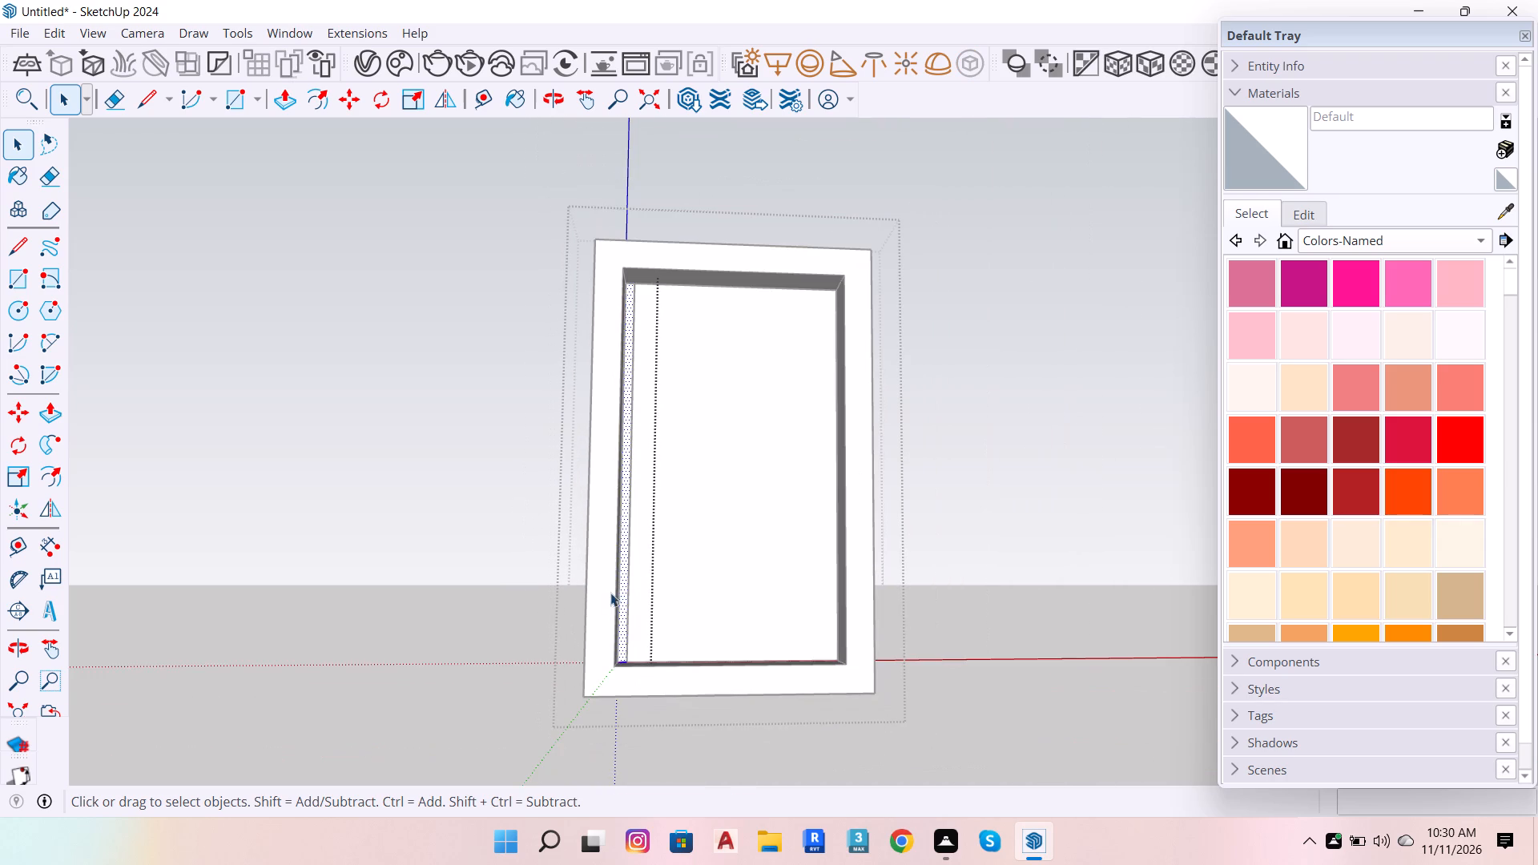
{"action": "key", "text": "o"}
{"action": "left_click_drag", "start_coordinate": [578, 556], "coordinate": [606, 781]}
{"action": "scroll", "coordinate": [699, 671], "scroll_direction": "up", "scroll_amount": 7}
{"action": "scroll", "coordinate": [658, 619], "scroll_direction": "up", "scroll_amount": 7}
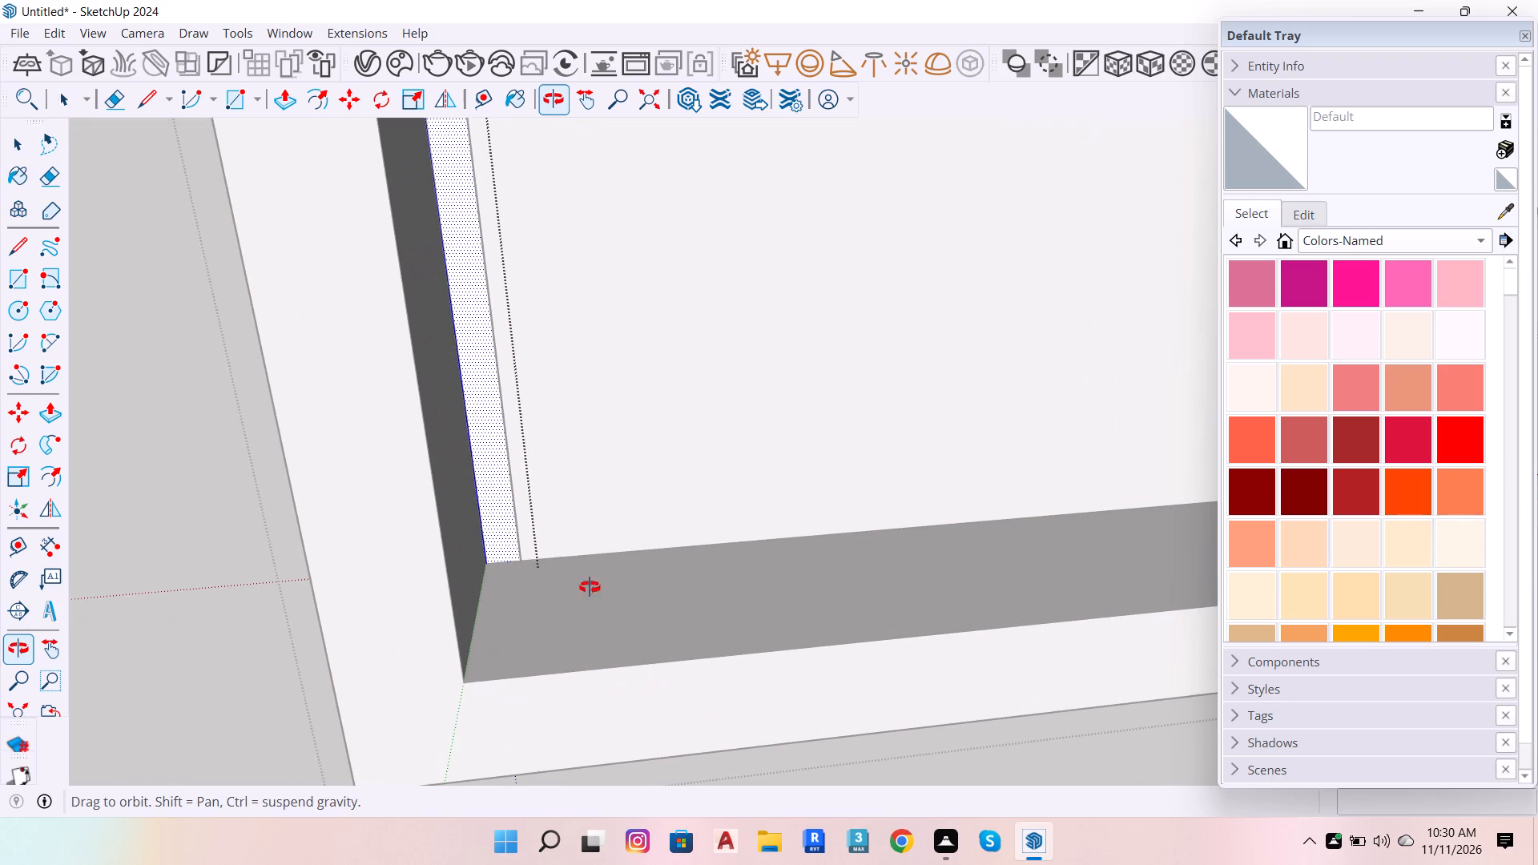
{"action": "key", "text": "space"}
{"action": "key", "text": "p"}
{"action": "left_click", "coordinate": [505, 530]}
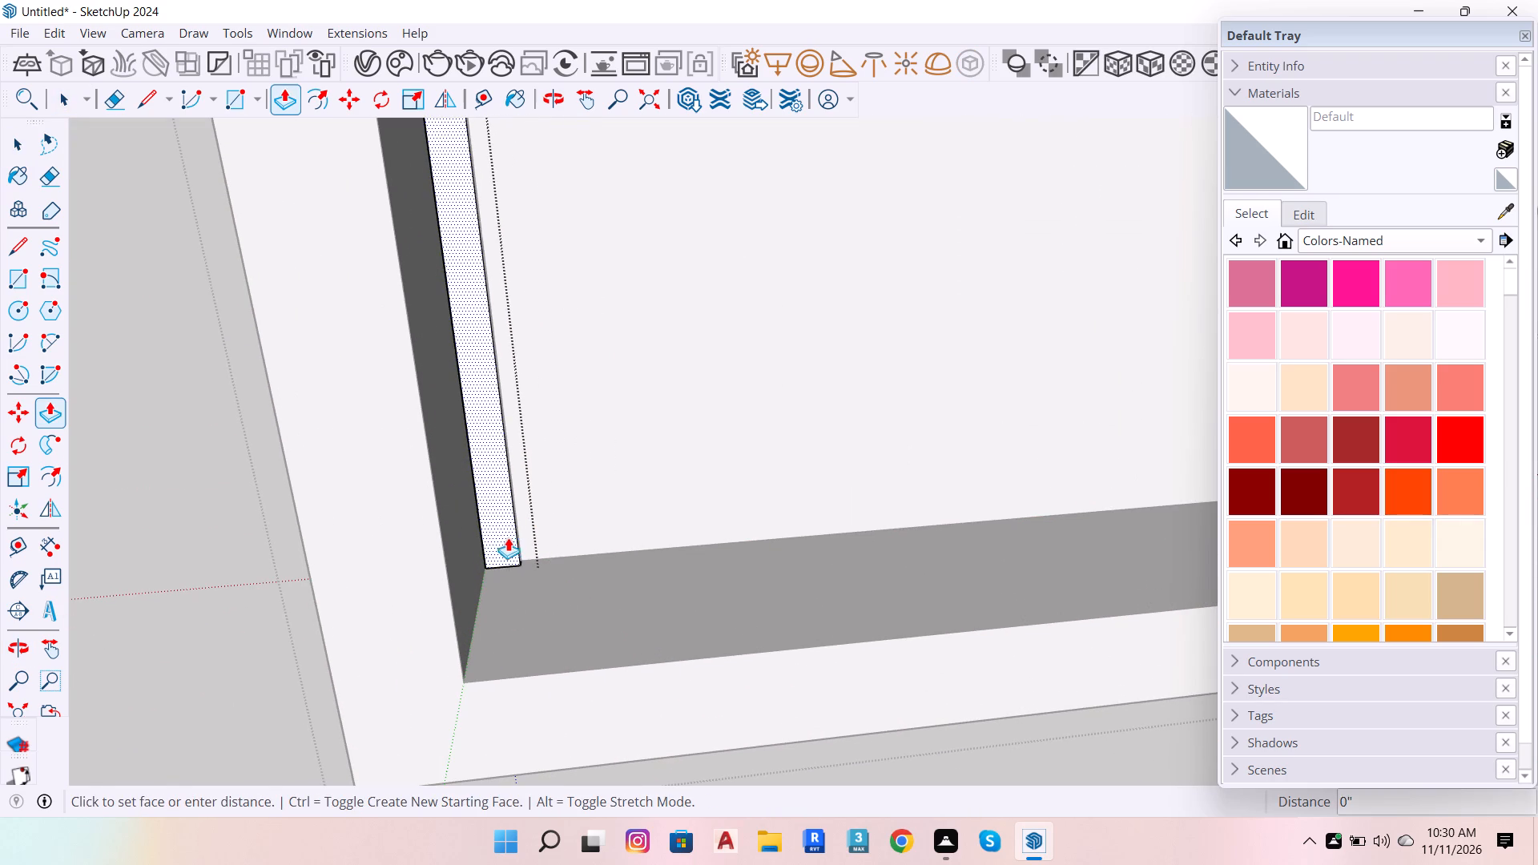
{"action": "key", "text": "2"}
{"action": "key", "text": "Return"}
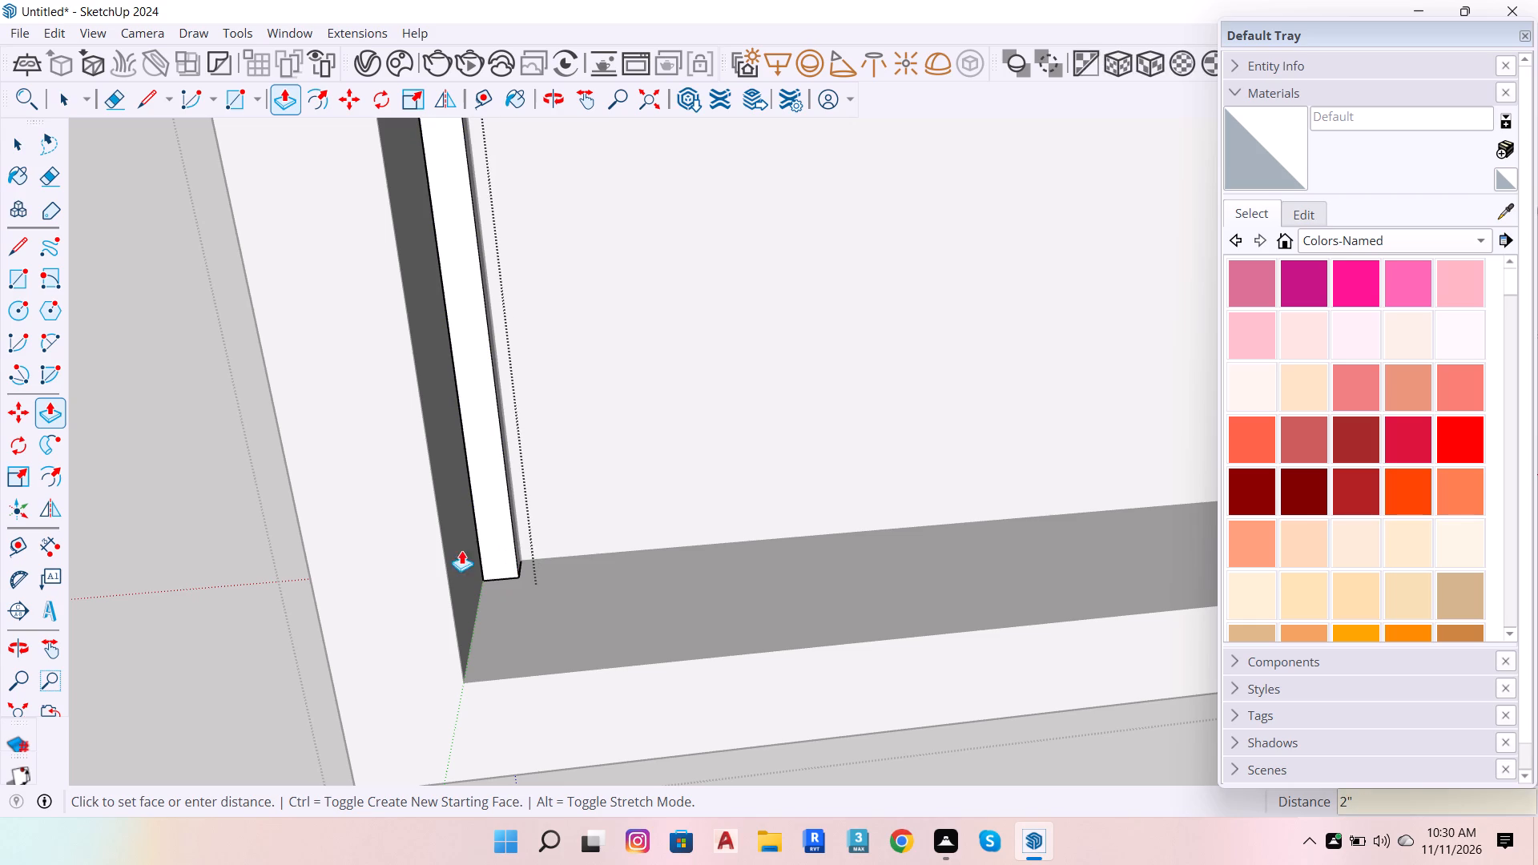
{"action": "key", "text": "space"}
{"action": "left_click", "coordinate": [270, 561]}
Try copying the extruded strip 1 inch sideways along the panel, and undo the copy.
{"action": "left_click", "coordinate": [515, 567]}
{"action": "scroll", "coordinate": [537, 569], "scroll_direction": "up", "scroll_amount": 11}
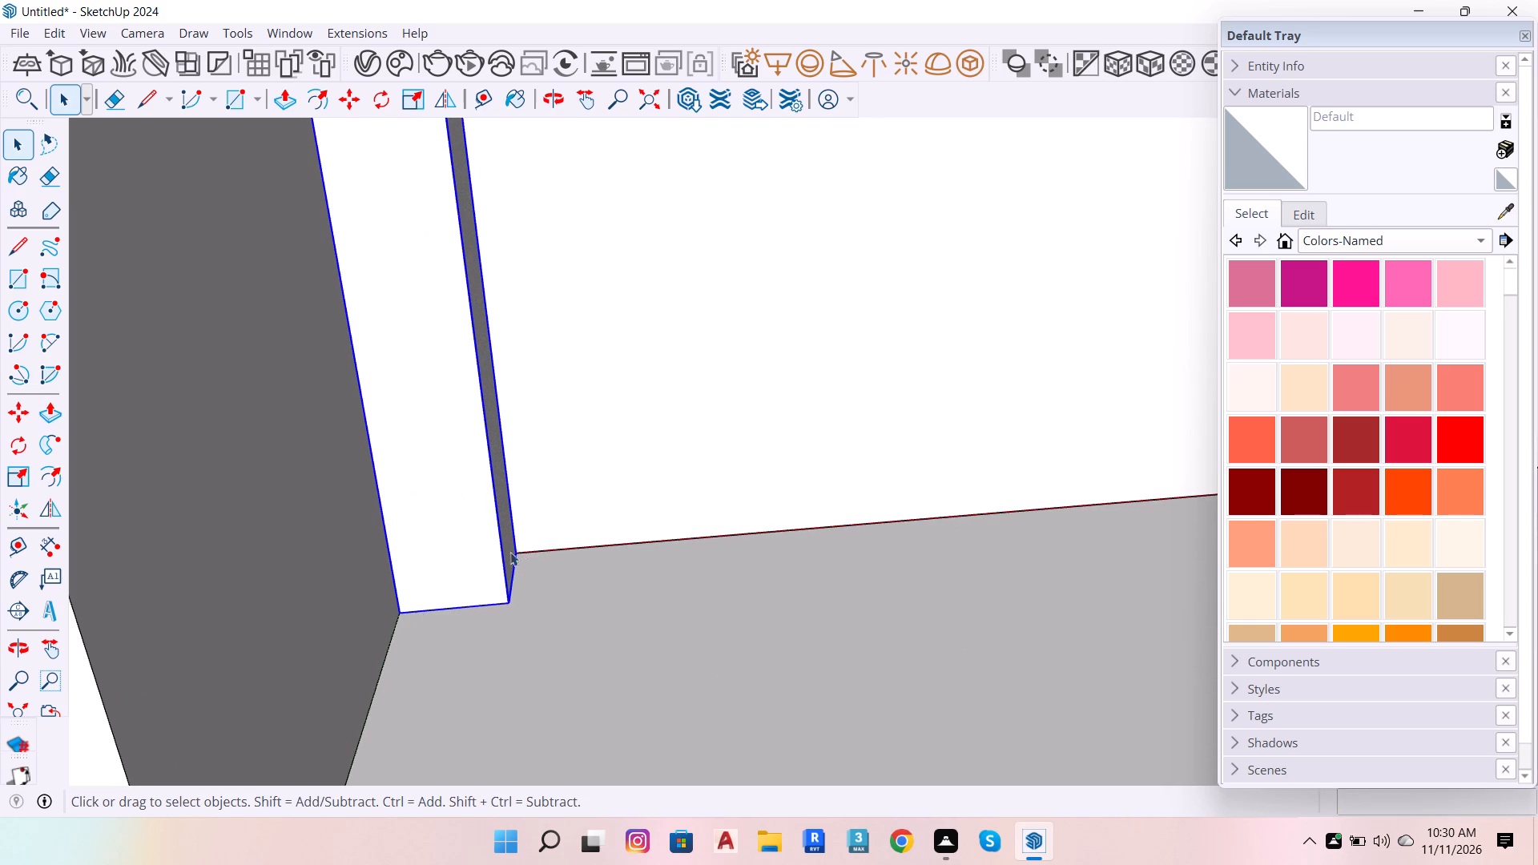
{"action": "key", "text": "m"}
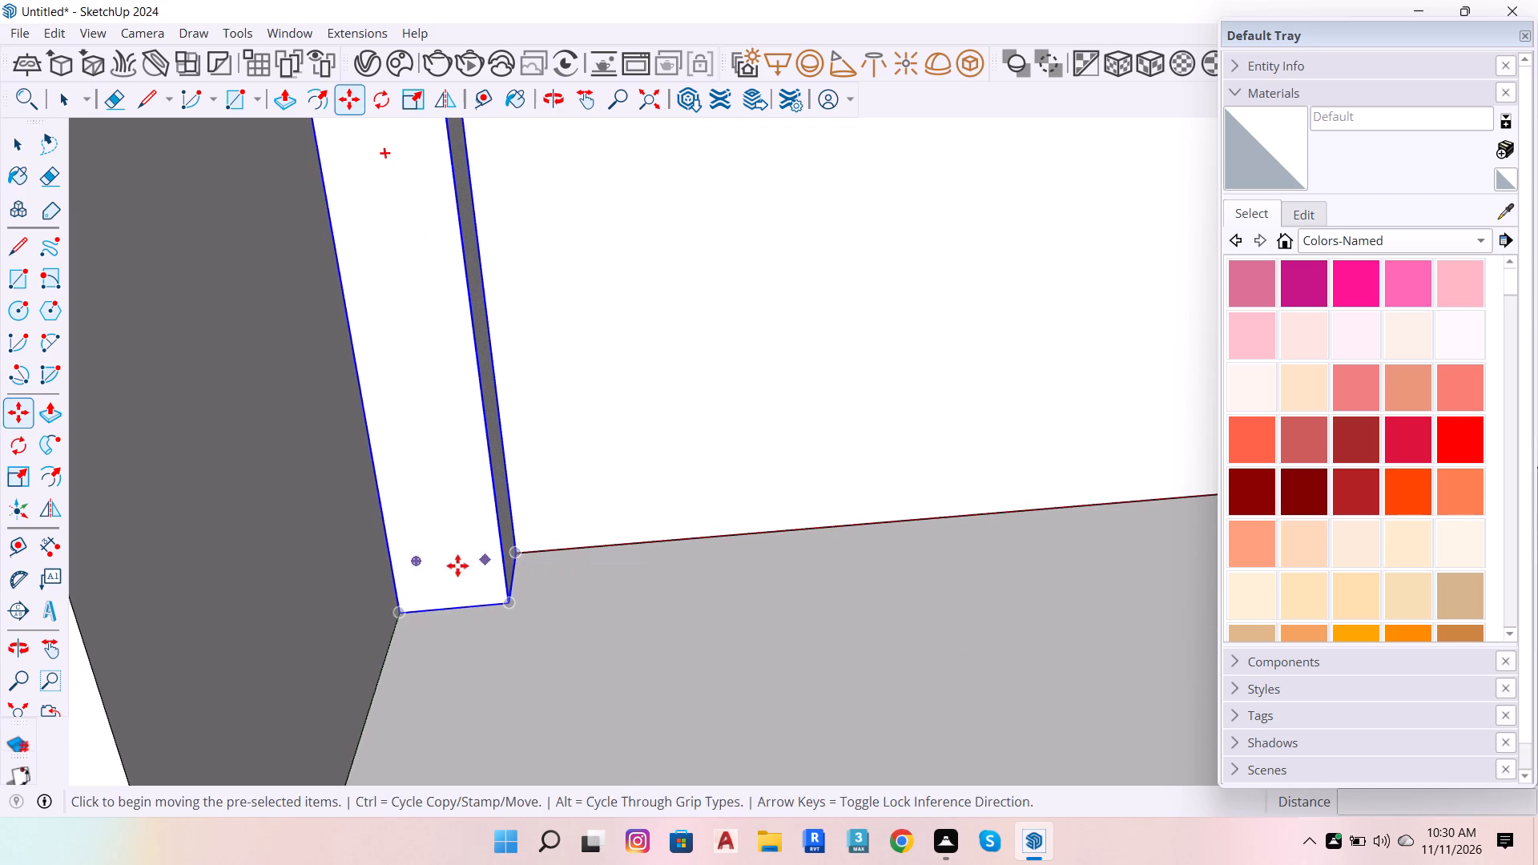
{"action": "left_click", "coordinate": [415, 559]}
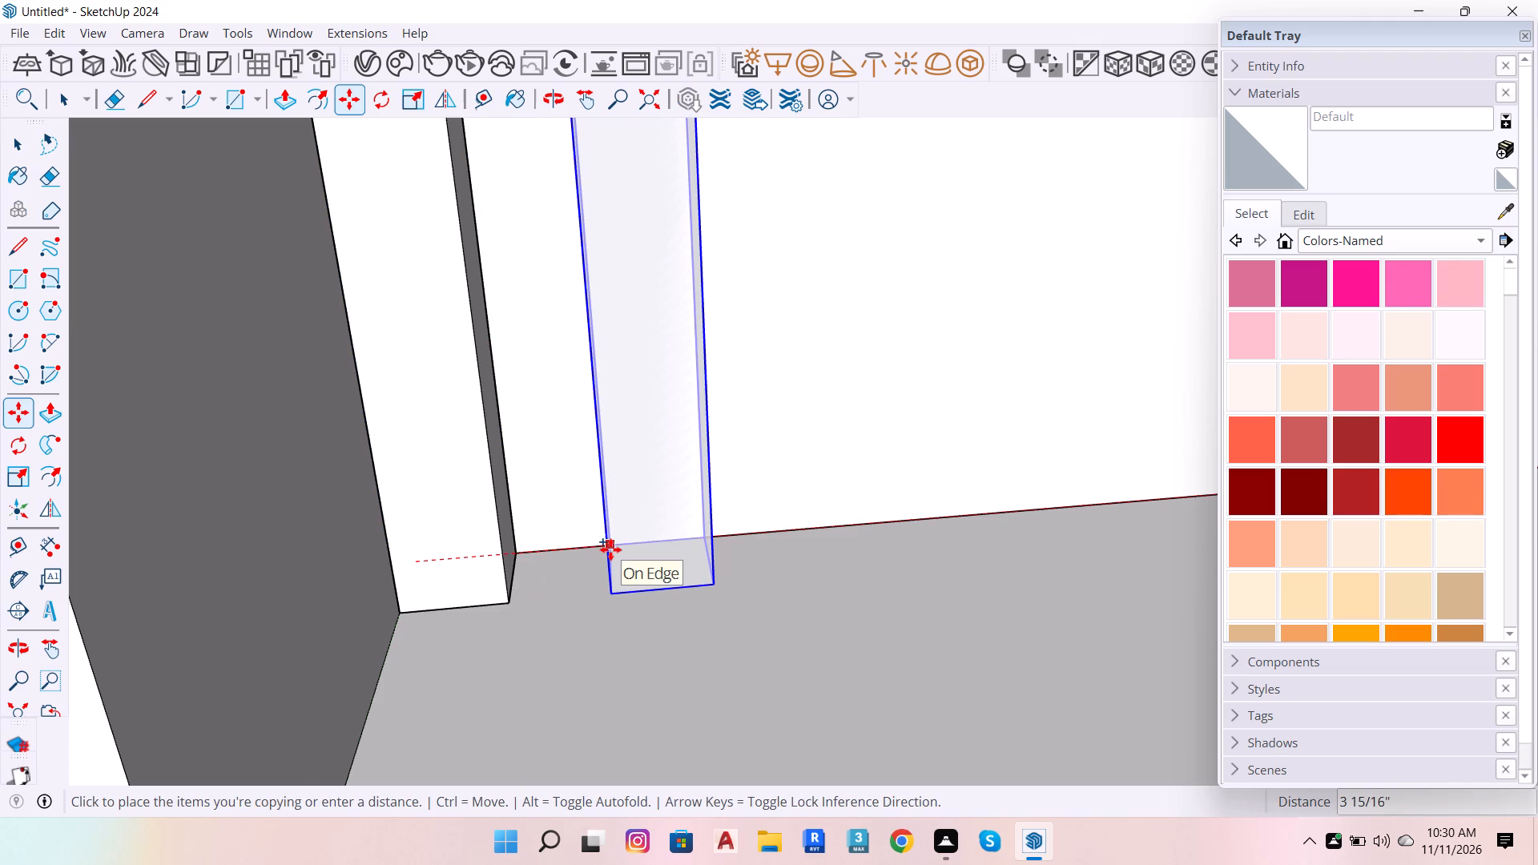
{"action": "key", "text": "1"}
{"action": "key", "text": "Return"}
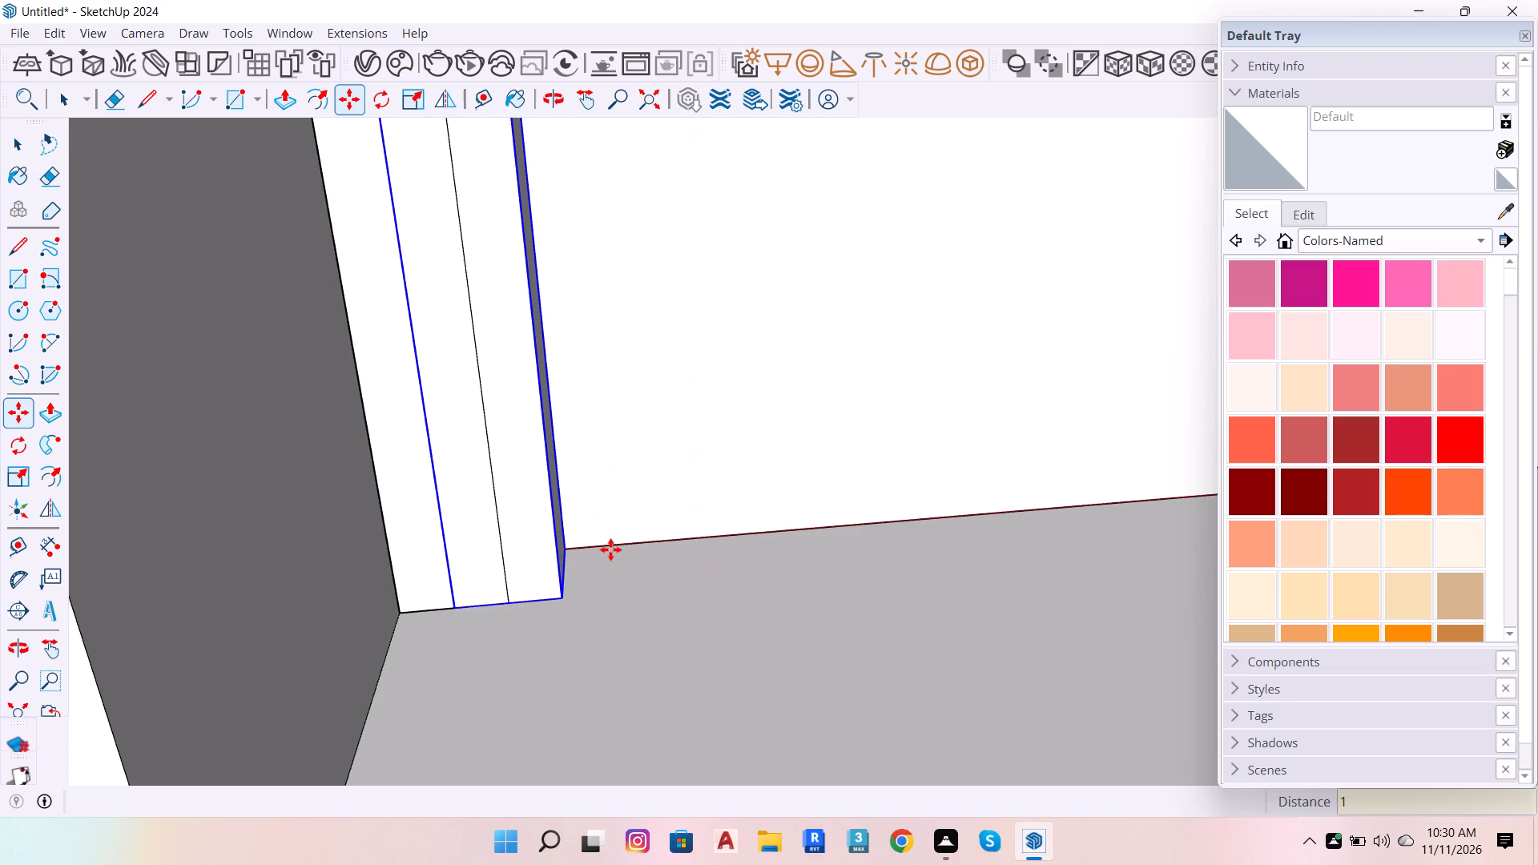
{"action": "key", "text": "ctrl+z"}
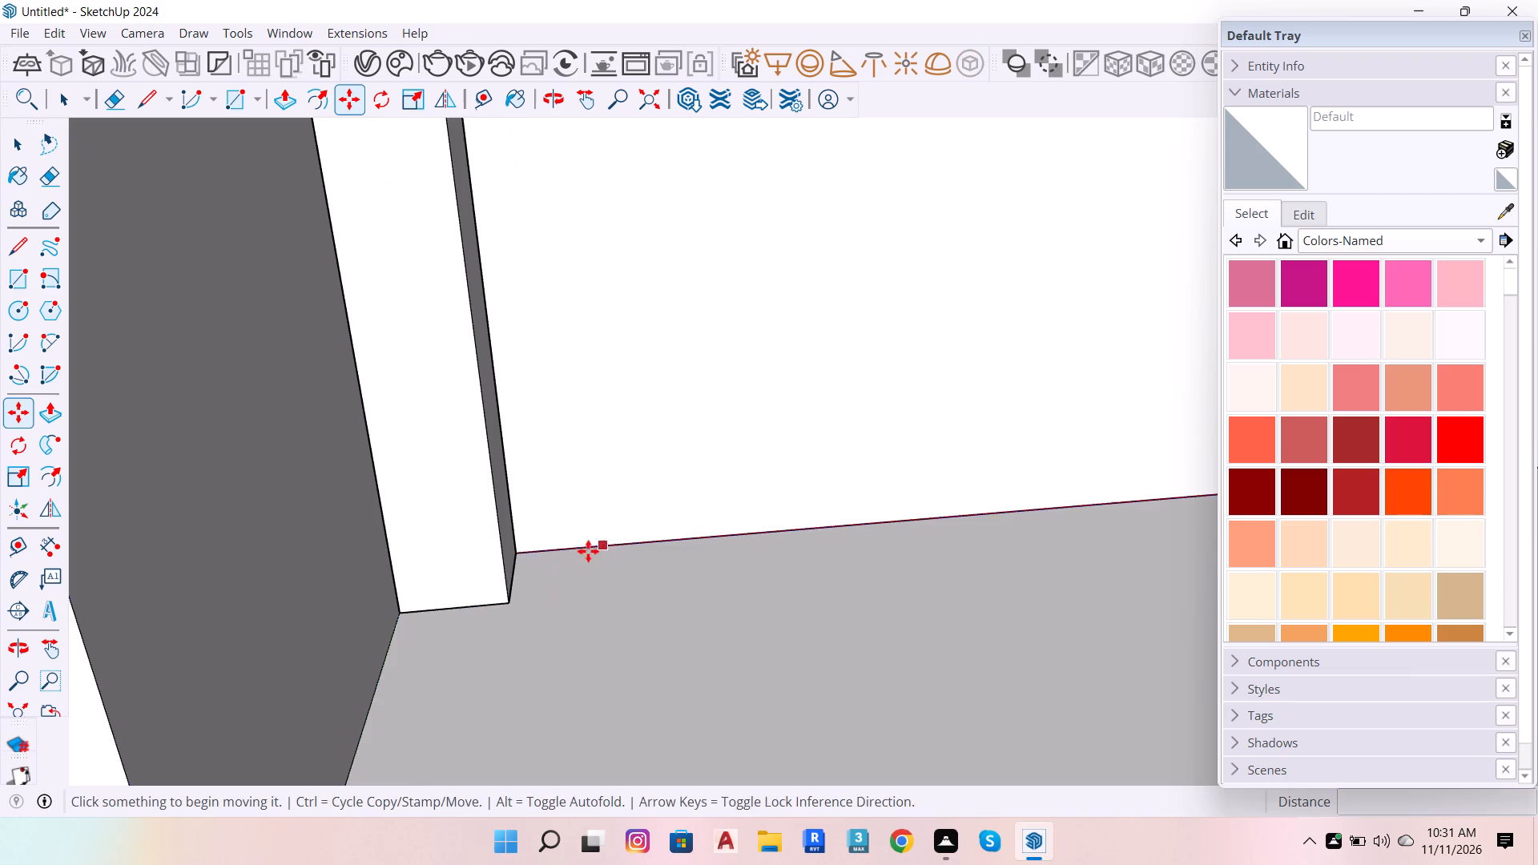
Place a vertical guide line on the panel 1 inch from the strip's inner edge.
{"action": "scroll", "coordinate": [431, 545], "scroll_direction": "up", "scroll_amount": 5}
{"action": "key", "text": "space"}
{"action": "left_click", "coordinate": [420, 579]}
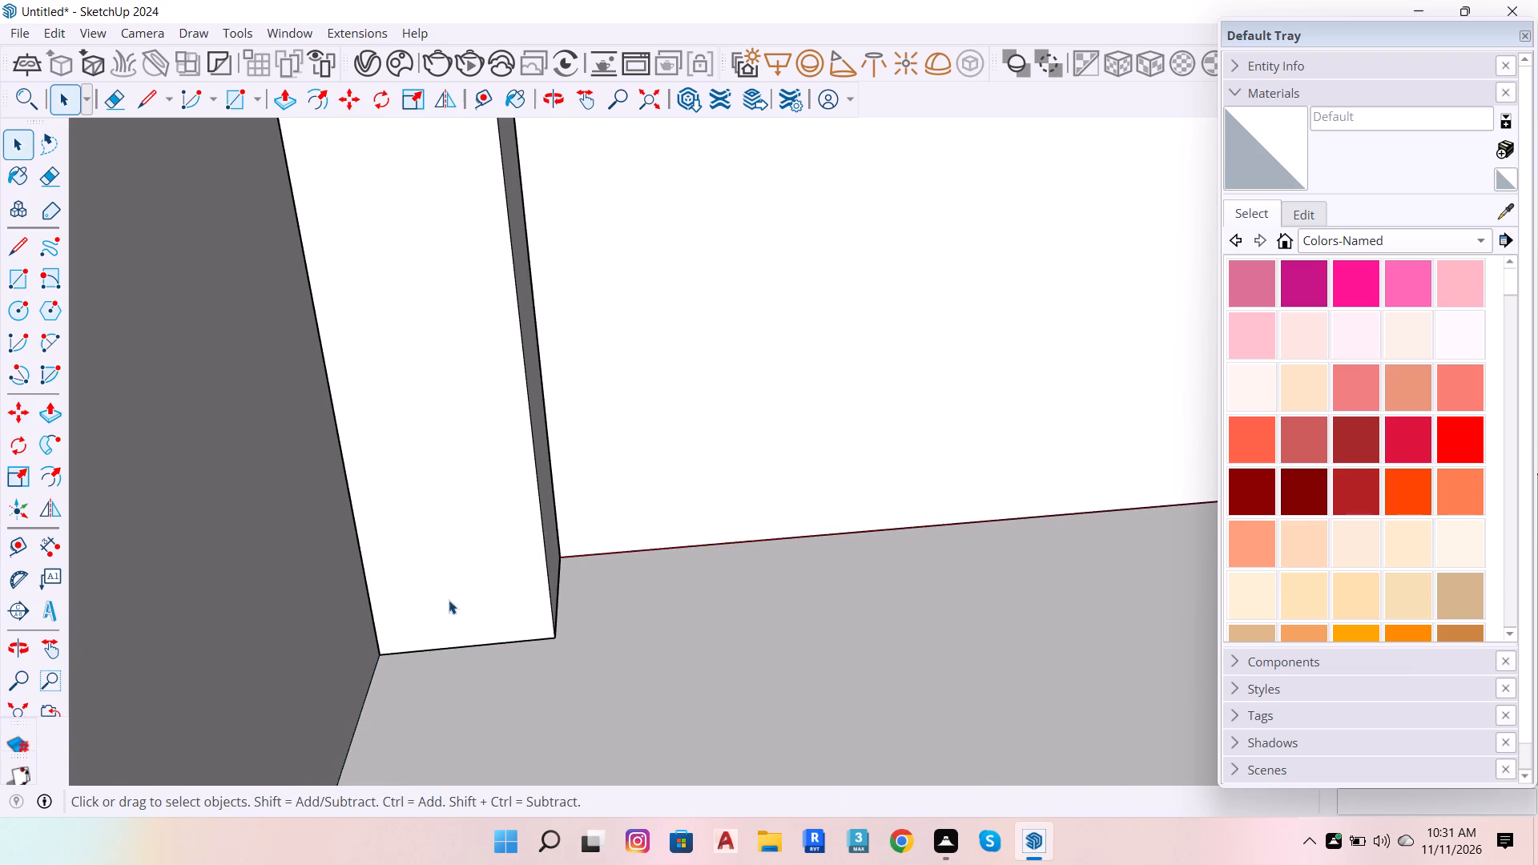
{"action": "scroll", "coordinate": [578, 563], "scroll_direction": "down", "scroll_amount": 7}
{"action": "key", "text": "t"}
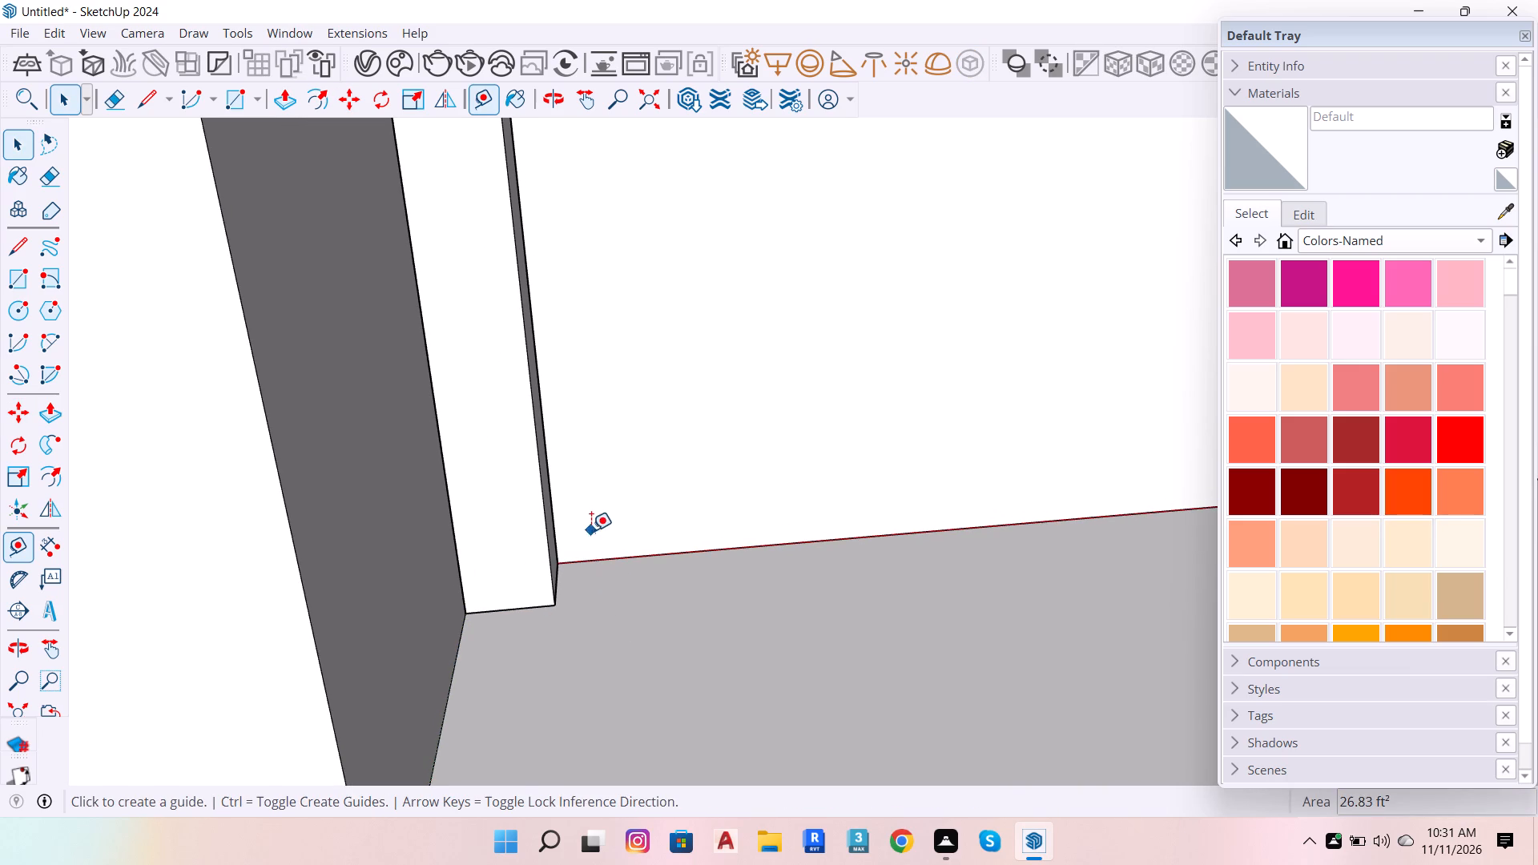
{"action": "left_click", "coordinate": [559, 531]}
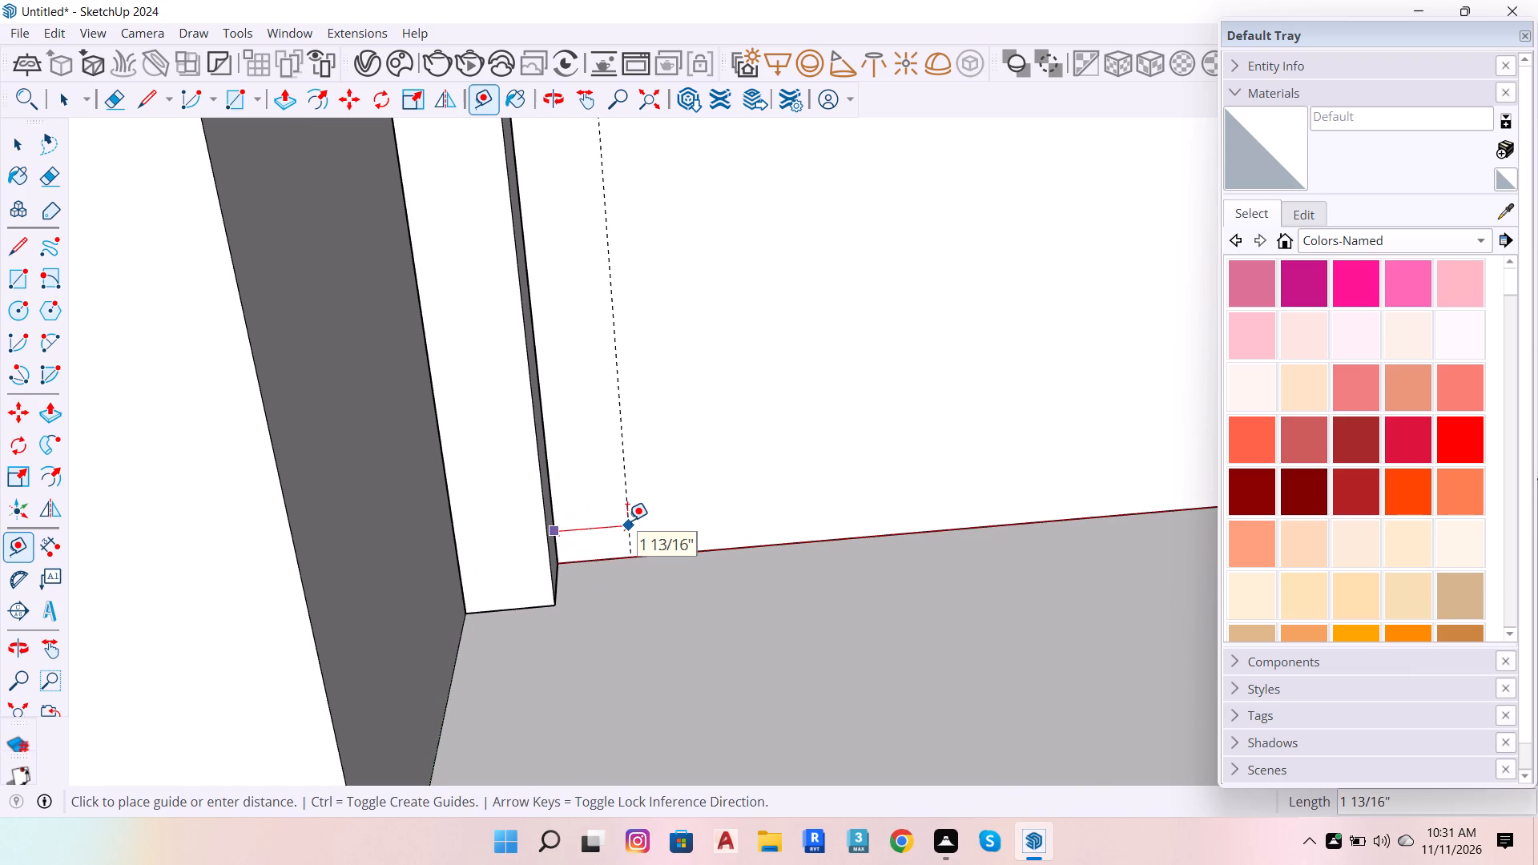
{"action": "key", "text": "1"}
{"action": "key", "text": "Return"}
{"action": "key", "text": "space"}
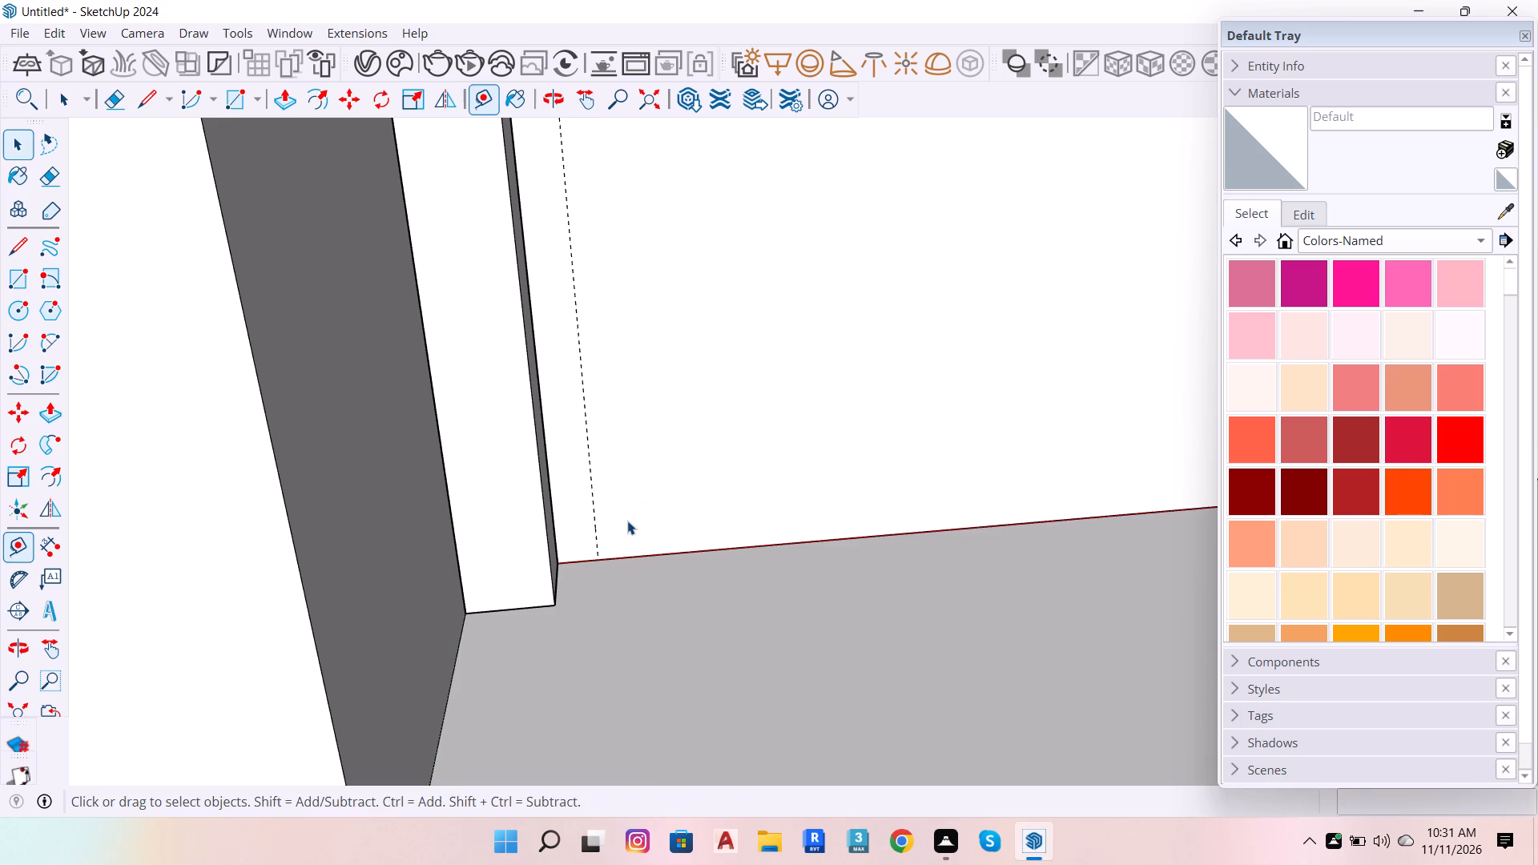
Copy the strip 3 inches across from its back base corner to the guide line.
{"action": "left_click", "coordinate": [549, 547]}
{"action": "key", "text": "m"}
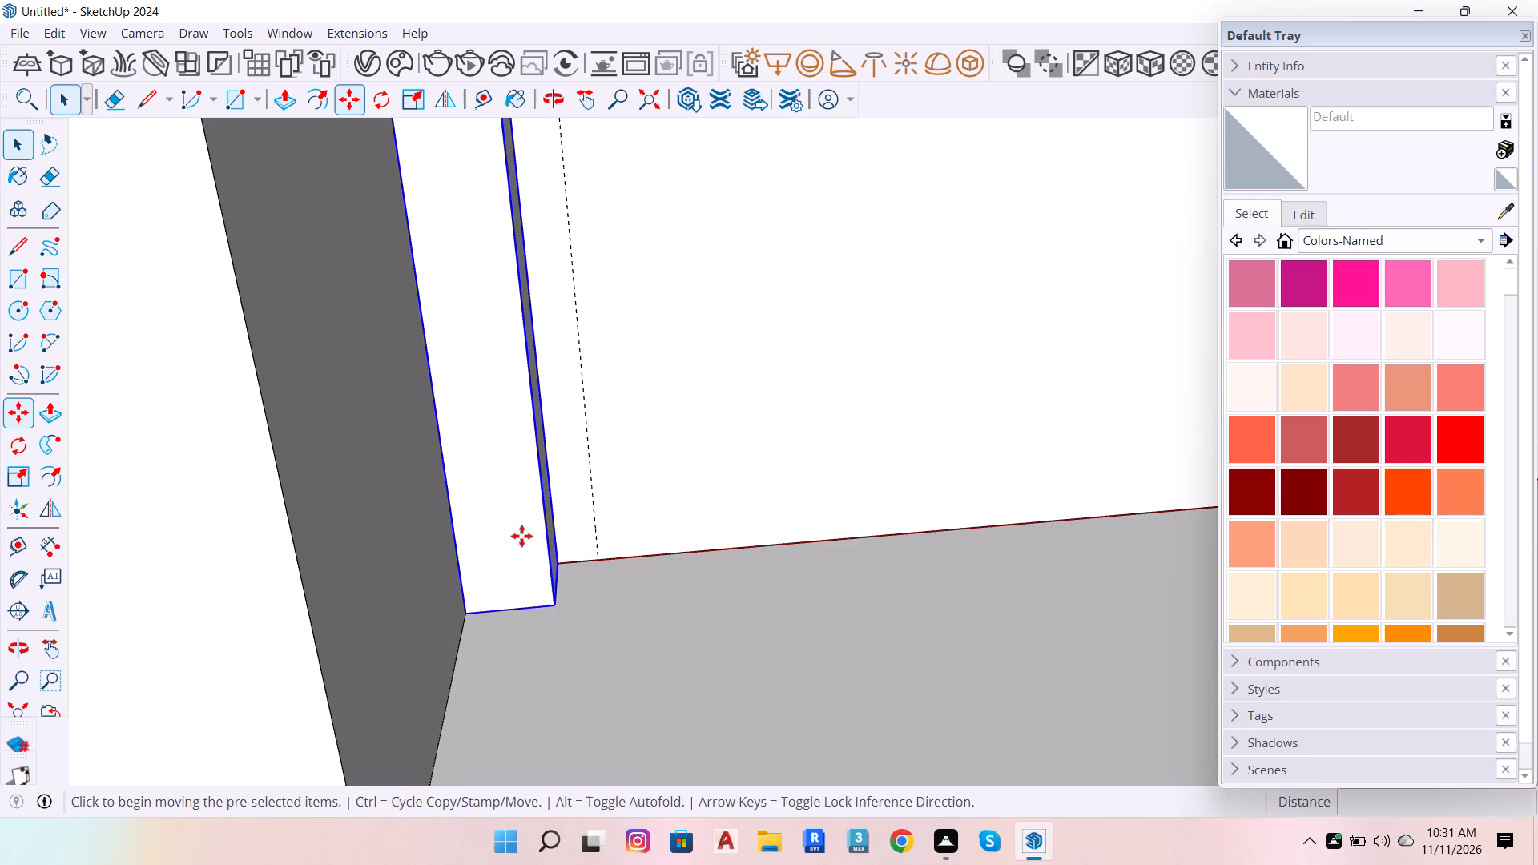
{"action": "left_click", "coordinate": [469, 564]}
{"action": "left_click", "coordinate": [600, 554]}
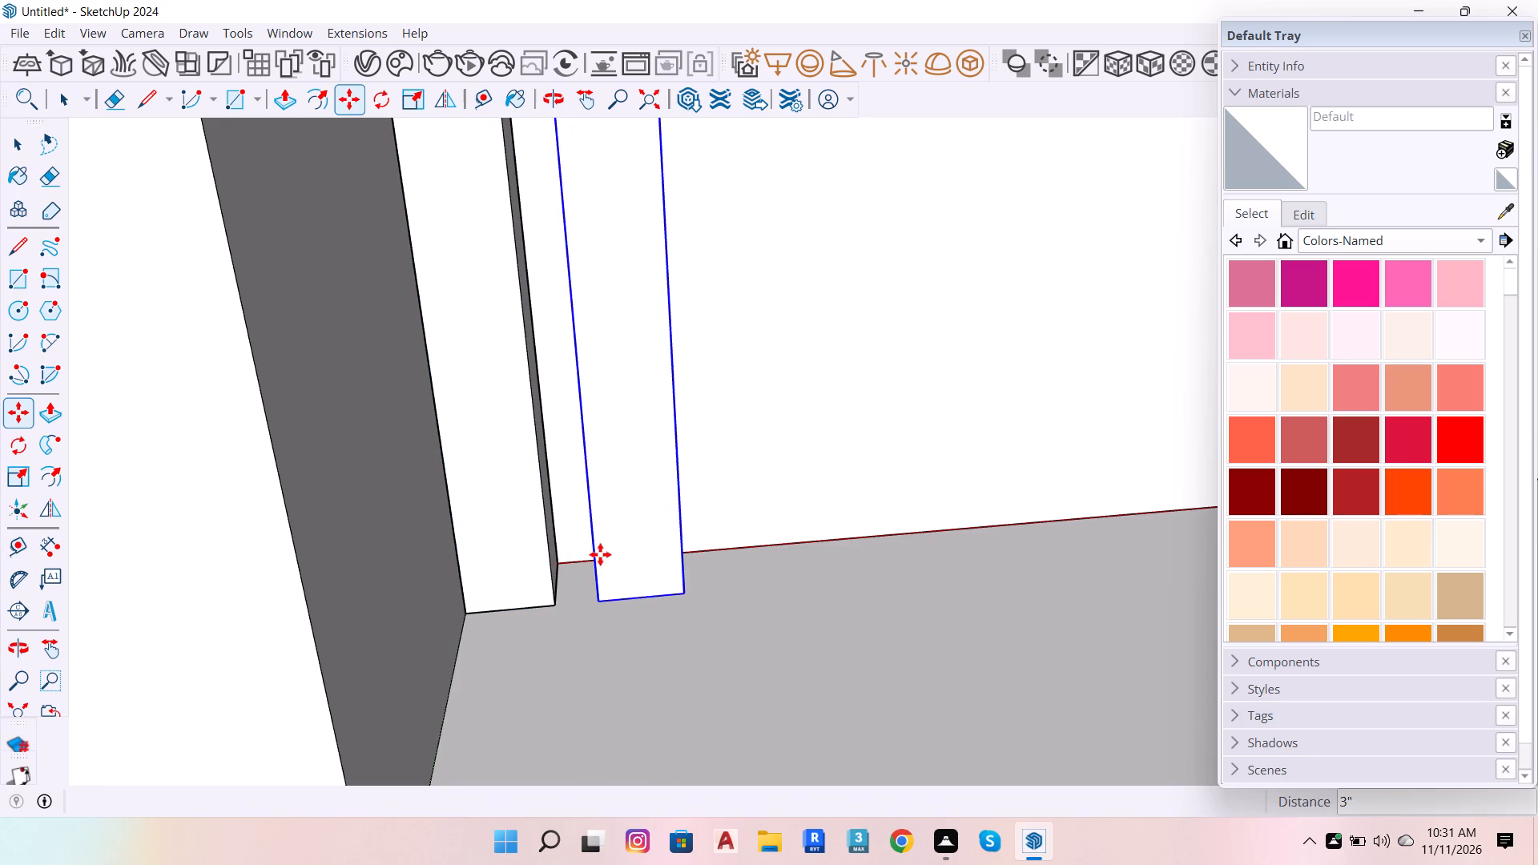
{"action": "key", "text": "space"}
Copy the second strip 3 inches across, from the first strip's back base corner to the second's.
{"action": "left_click", "coordinate": [529, 569]}
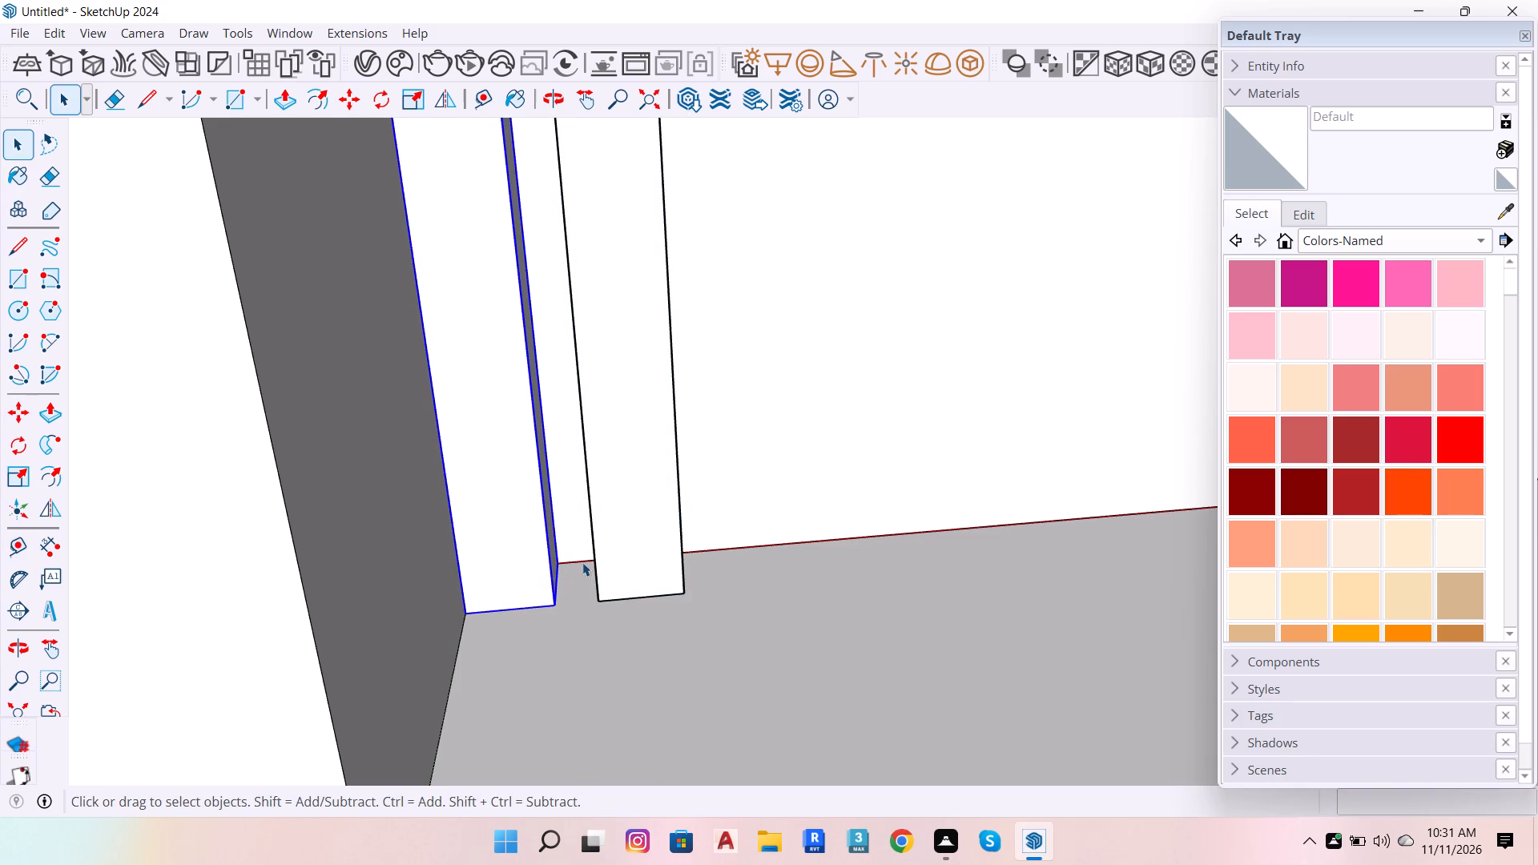
{"action": "scroll", "coordinate": [390, 555], "scroll_direction": "down", "scroll_amount": 7}
{"action": "key", "text": "space"}
{"action": "left_click", "coordinate": [532, 561]}
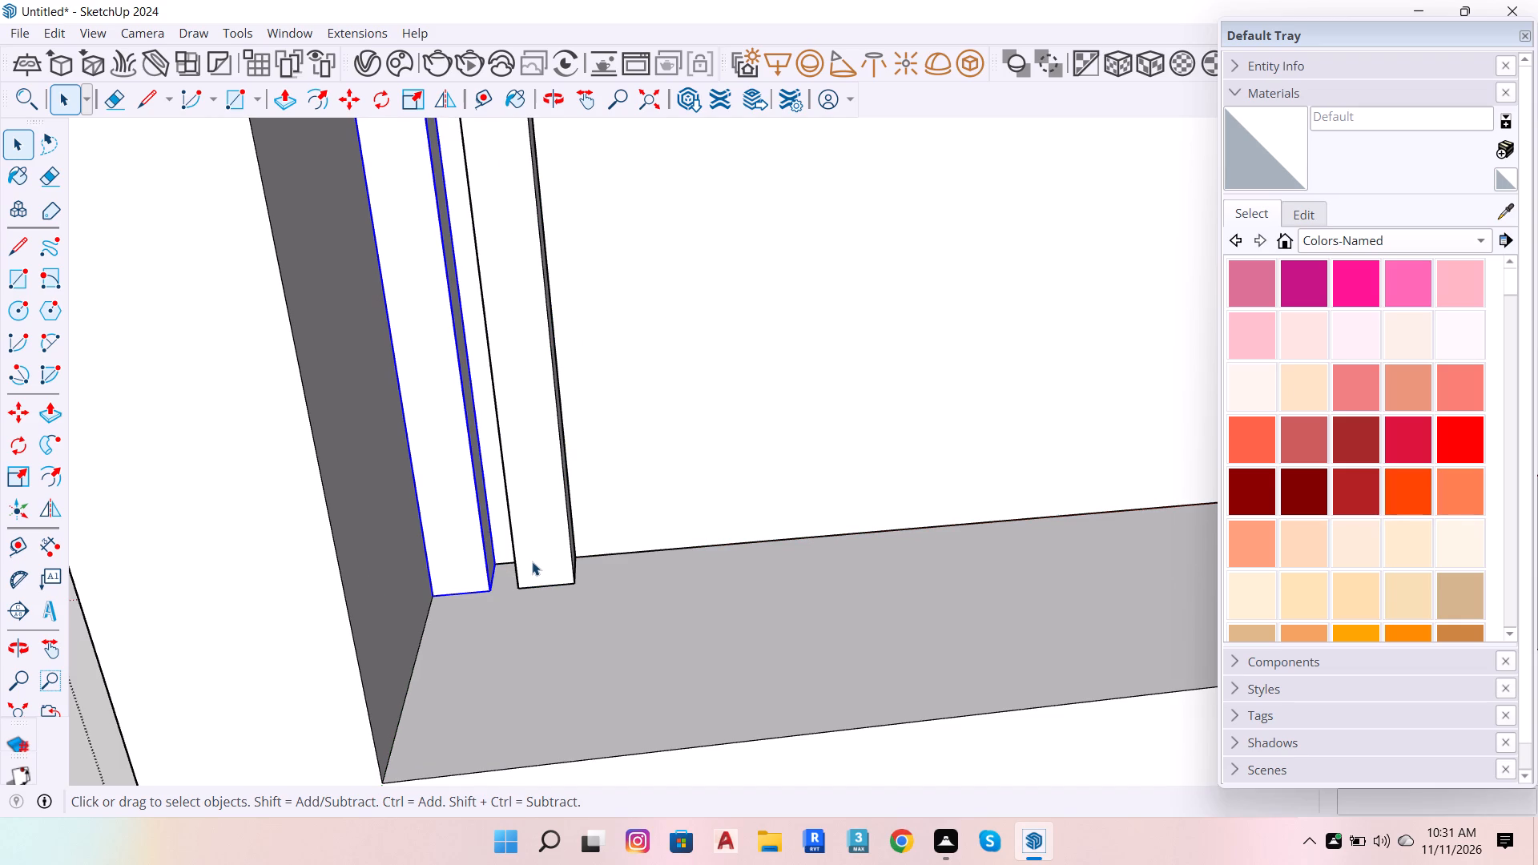
{"action": "scroll", "coordinate": [514, 565], "scroll_direction": "up", "scroll_amount": 5}
{"action": "key", "text": "m"}
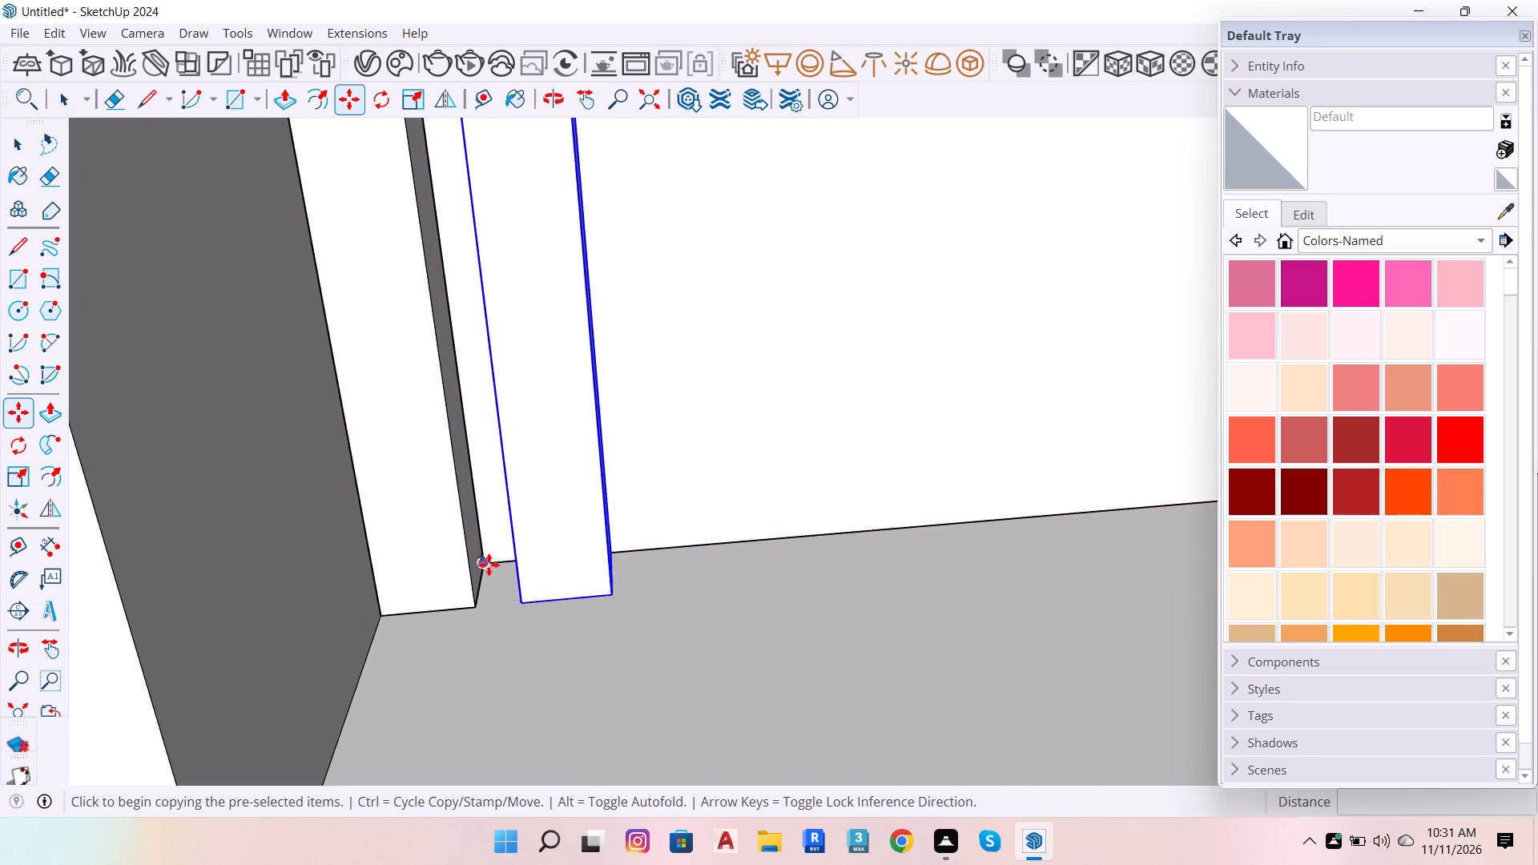
{"action": "left_click", "coordinate": [489, 565]}
{"action": "scroll", "coordinate": [630, 553], "scroll_direction": "up", "scroll_amount": 9}
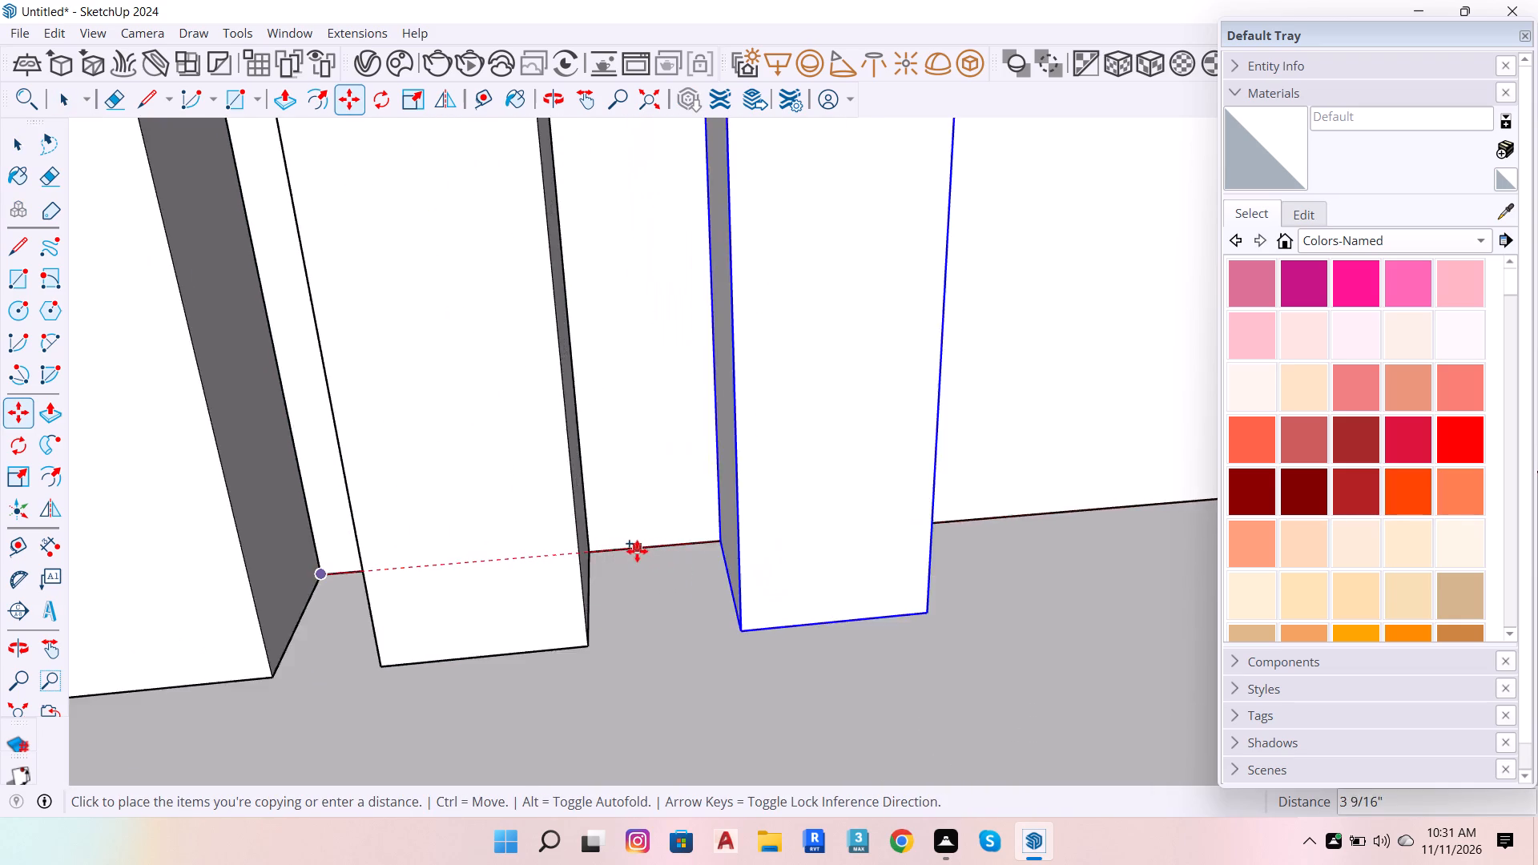
{"action": "scroll", "coordinate": [637, 551], "scroll_direction": "up", "scroll_amount": 5}
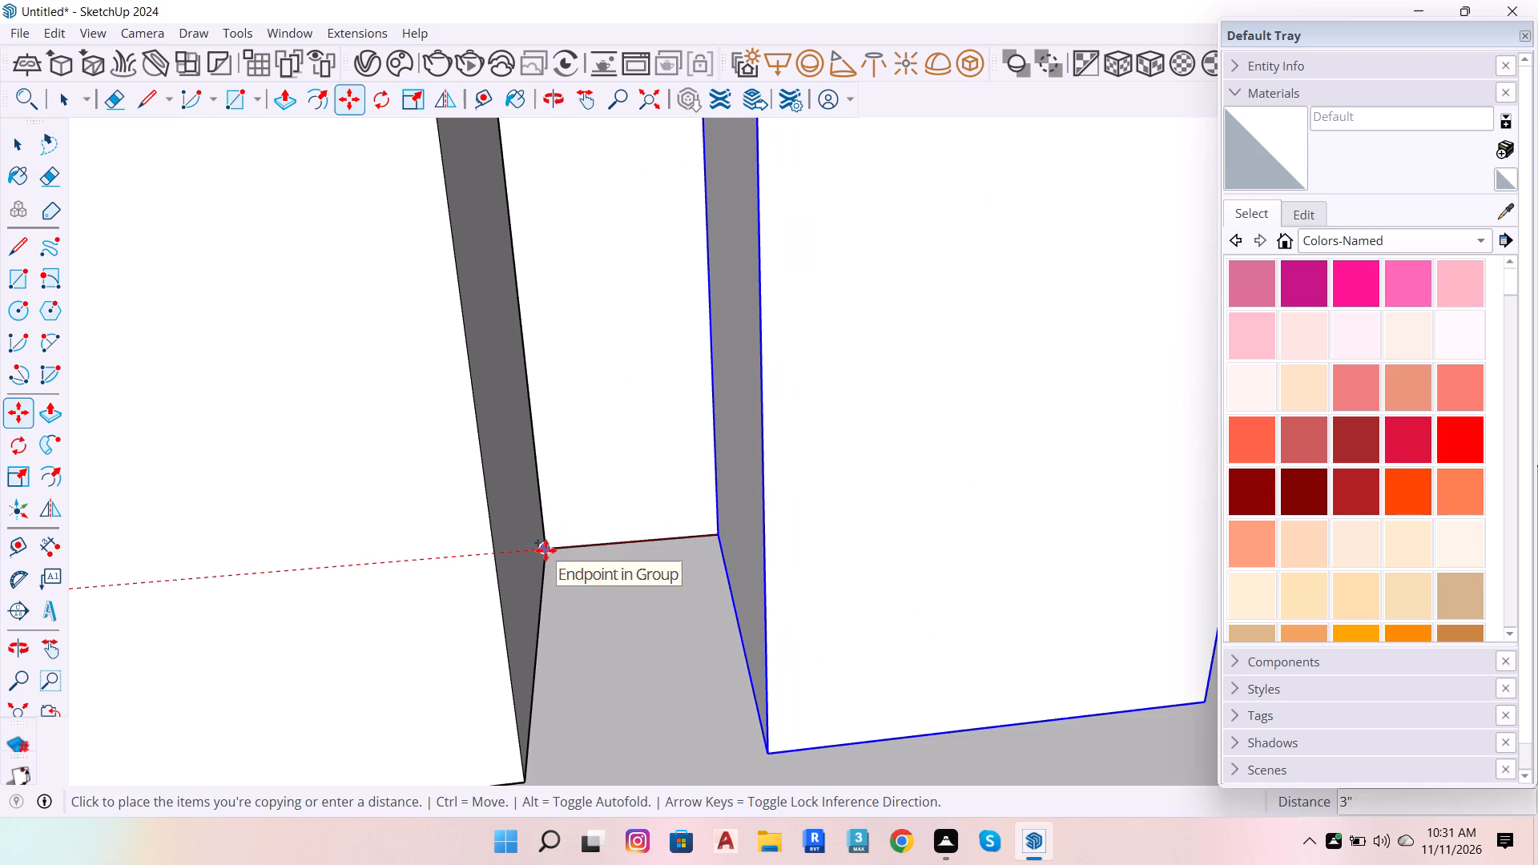
{"action": "left_click", "coordinate": [546, 550]}
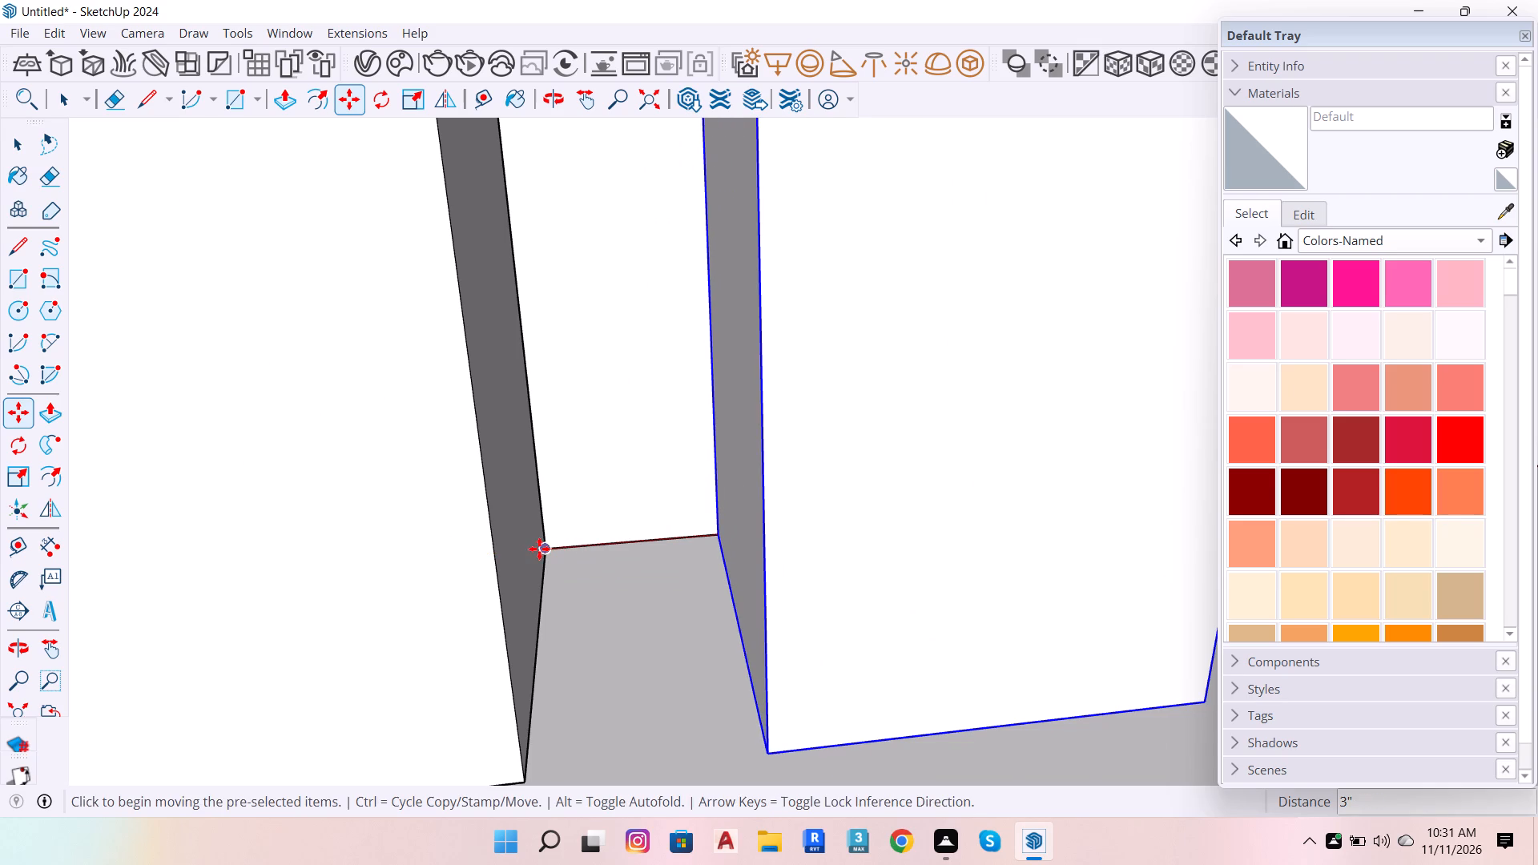
{"action": "key", "text": "space"}
Copy the second and third strips together 6 inches across, using the strips' back base corners as reference points.
{"action": "scroll", "coordinate": [532, 547], "scroll_direction": "down", "scroll_amount": 6}
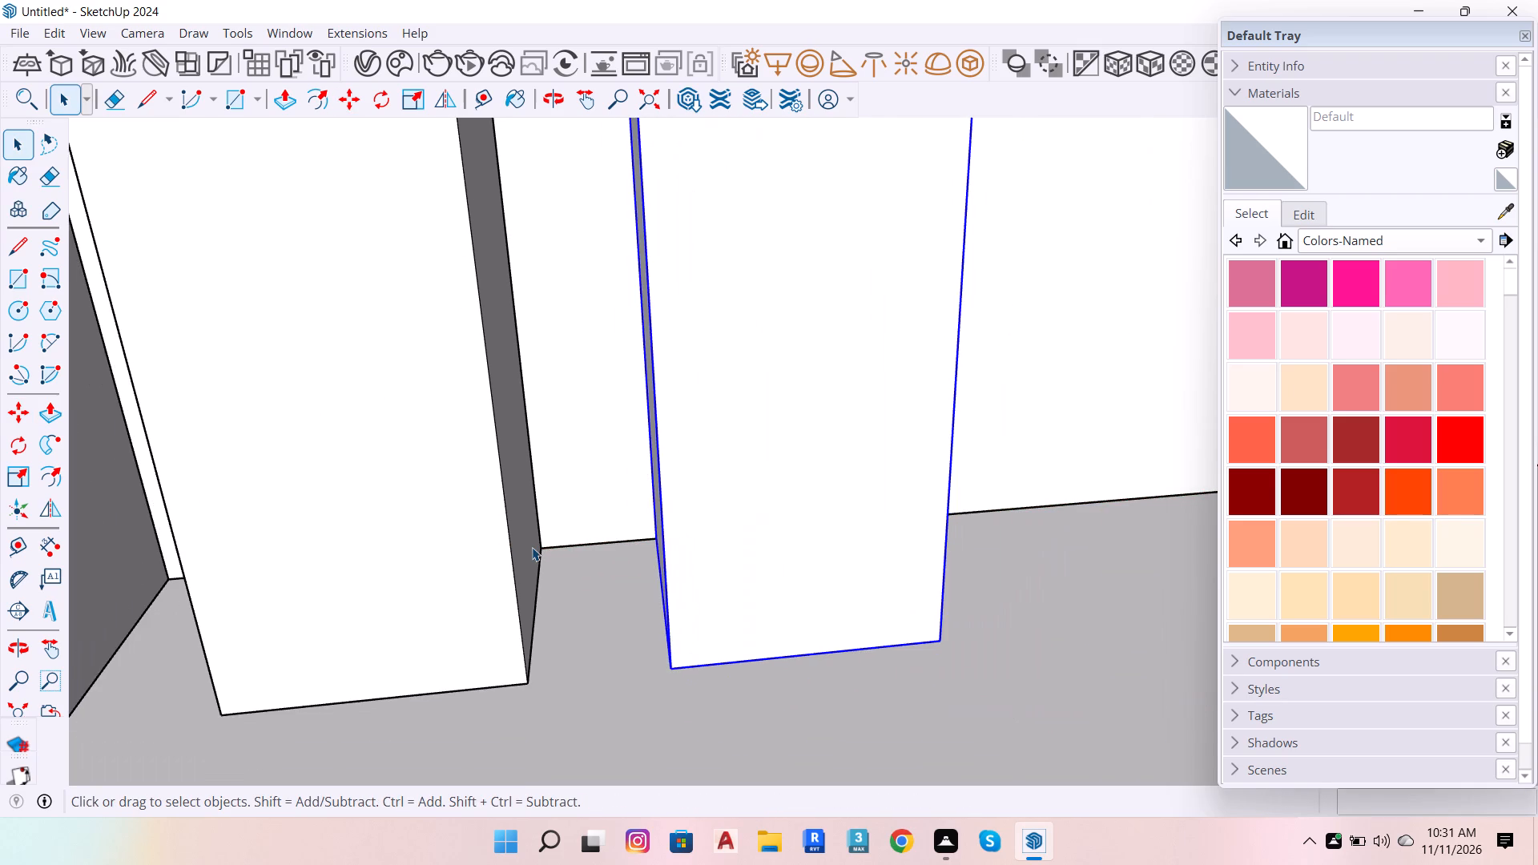
{"action": "scroll", "coordinate": [532, 547], "scroll_direction": "down", "scroll_amount": 1}
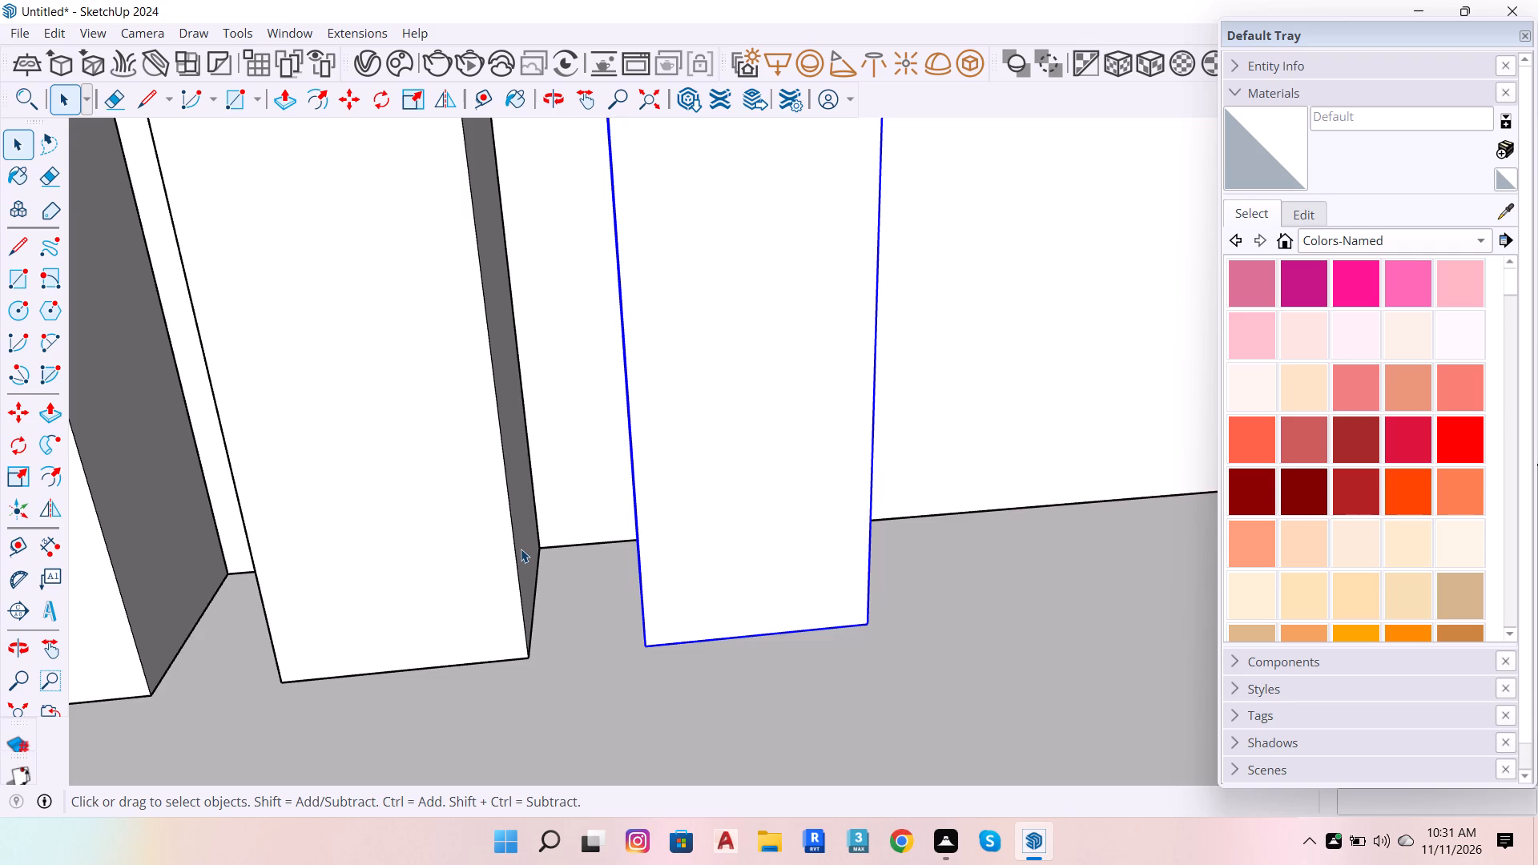
{"action": "left_click", "coordinate": [510, 580]}
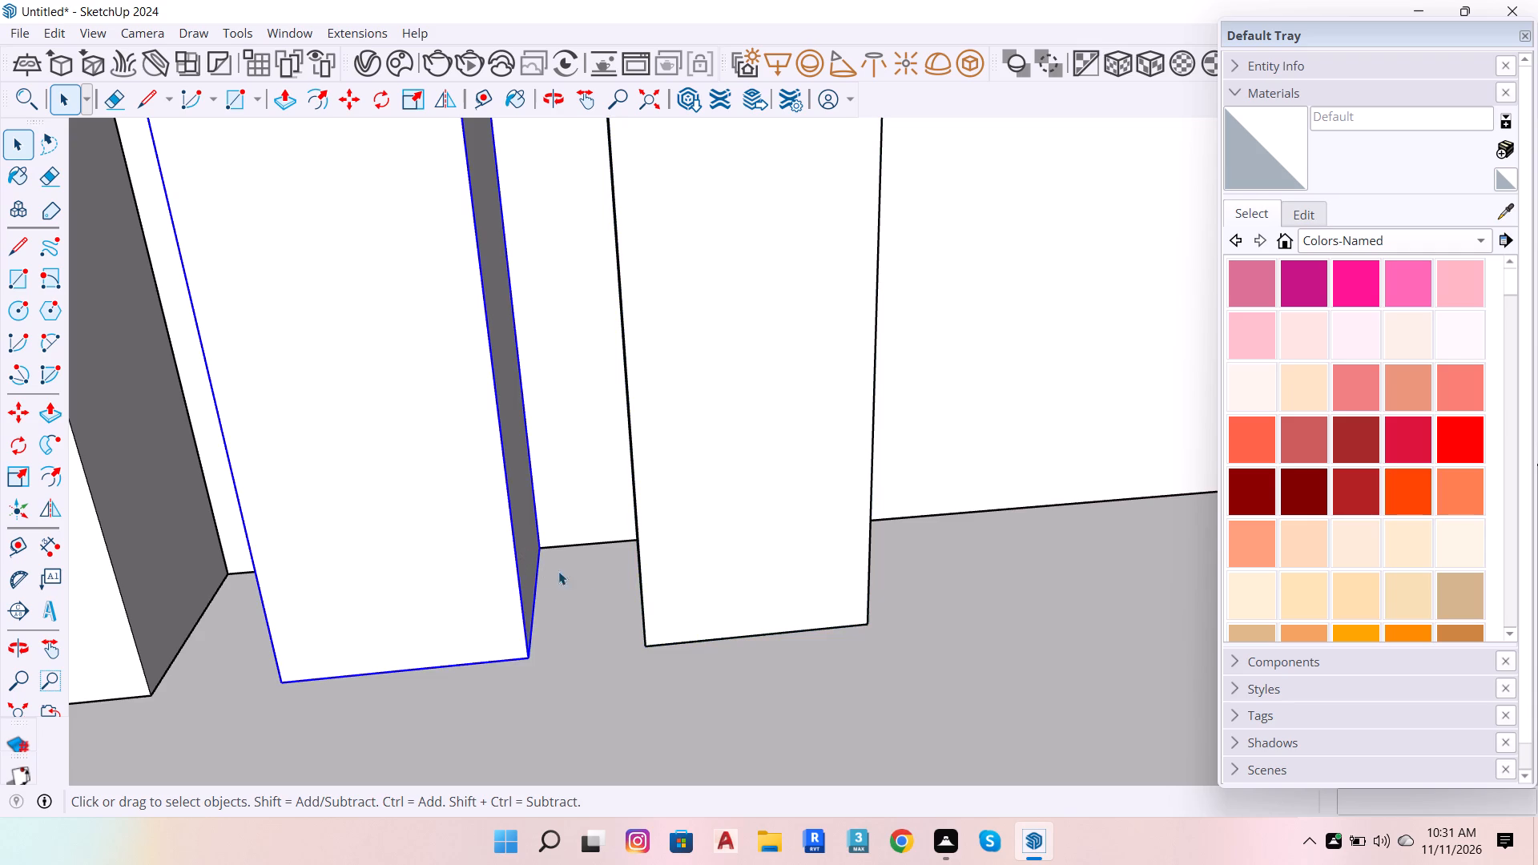
{"action": "left_click", "coordinate": [703, 563], "text": "shift"}
{"action": "scroll", "coordinate": [739, 501], "scroll_direction": "down", "scroll_amount": 6, "text": "shift"}
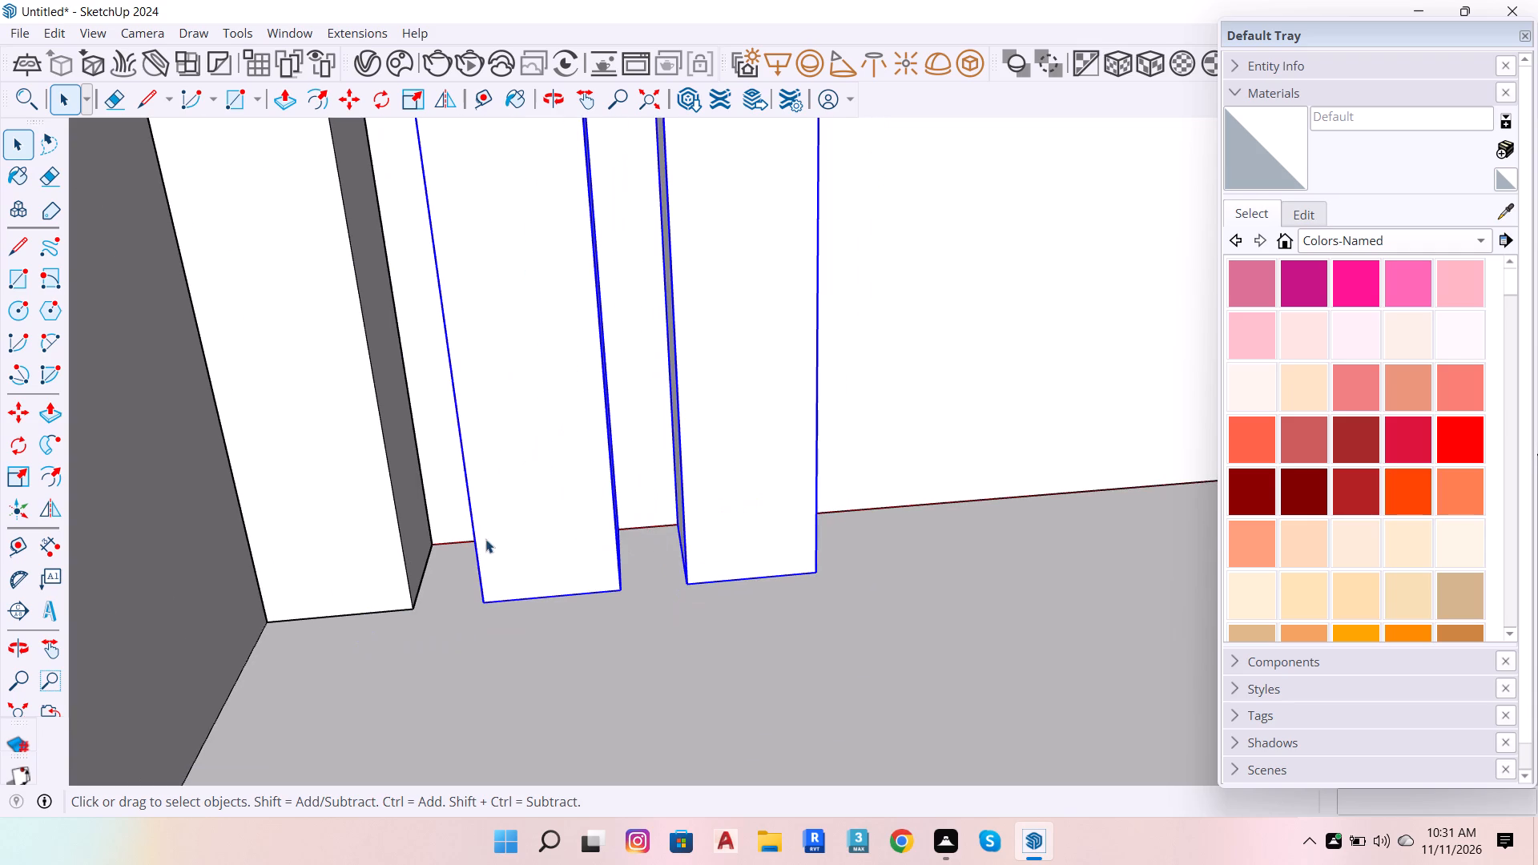
{"action": "key", "text": "m"}
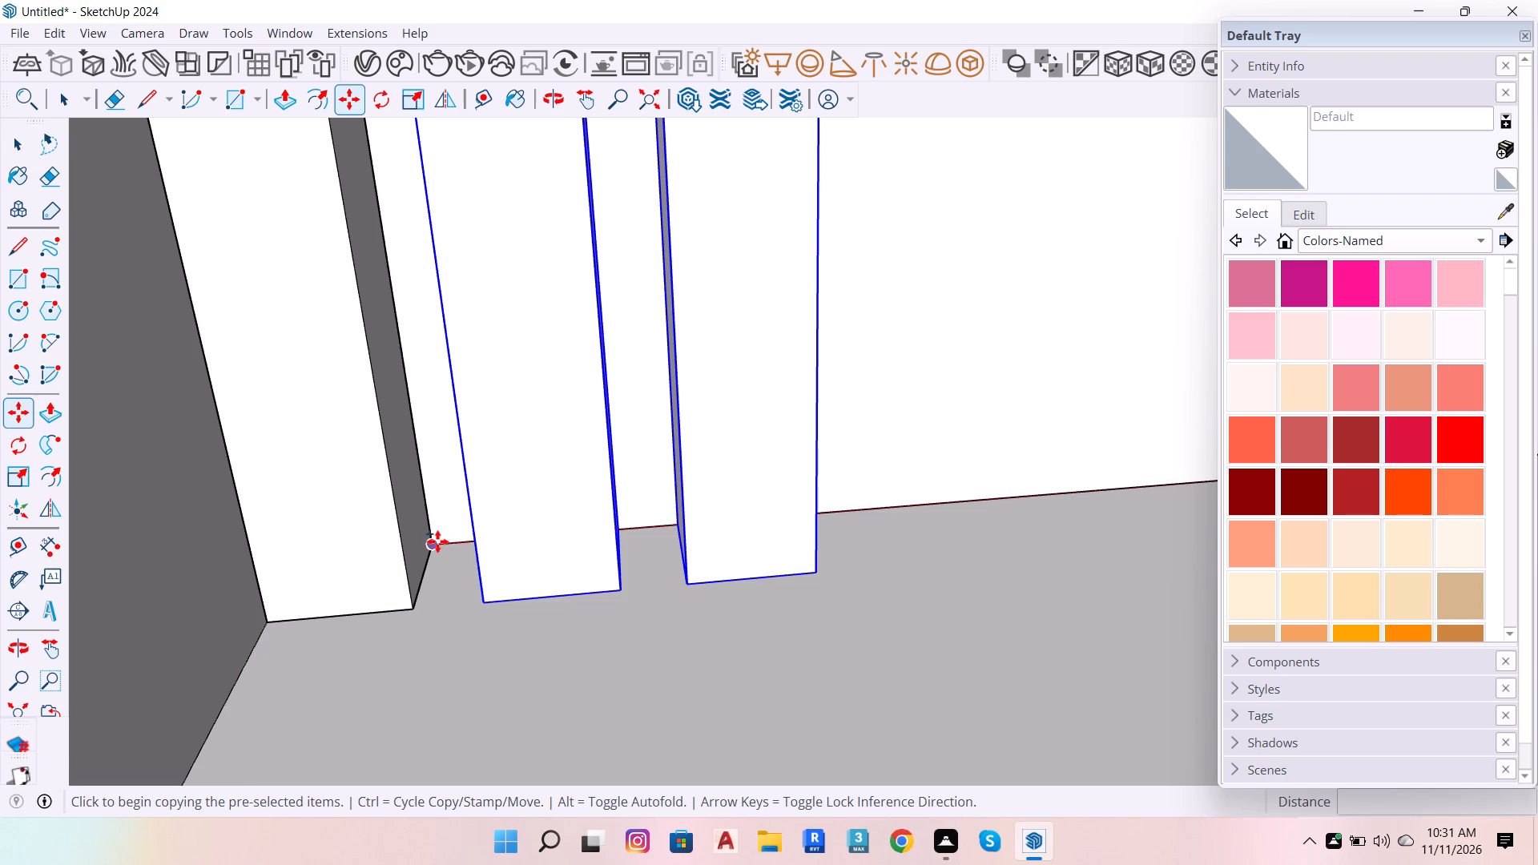
{"action": "left_click", "coordinate": [435, 542]}
{"action": "scroll", "coordinate": [308, 527], "scroll_direction": "down", "scroll_amount": 15}
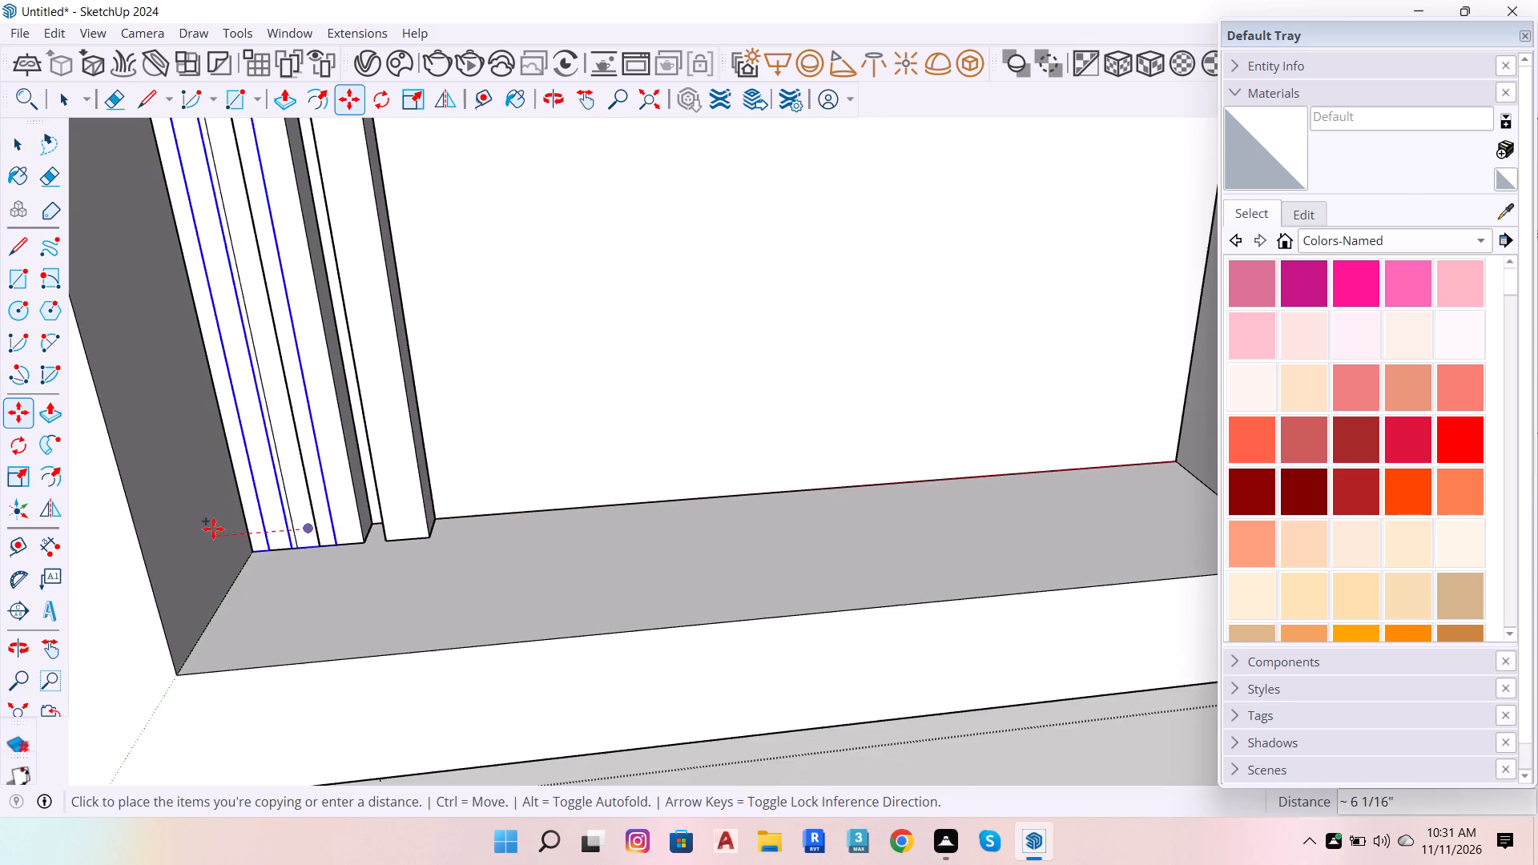
{"action": "scroll", "coordinate": [414, 500], "scroll_direction": "up", "scroll_amount": 7}
{"action": "scroll", "coordinate": [433, 521], "scroll_direction": "down", "scroll_amount": 1}
{"action": "scroll", "coordinate": [433, 521], "scroll_direction": "up", "scroll_amount": 8}
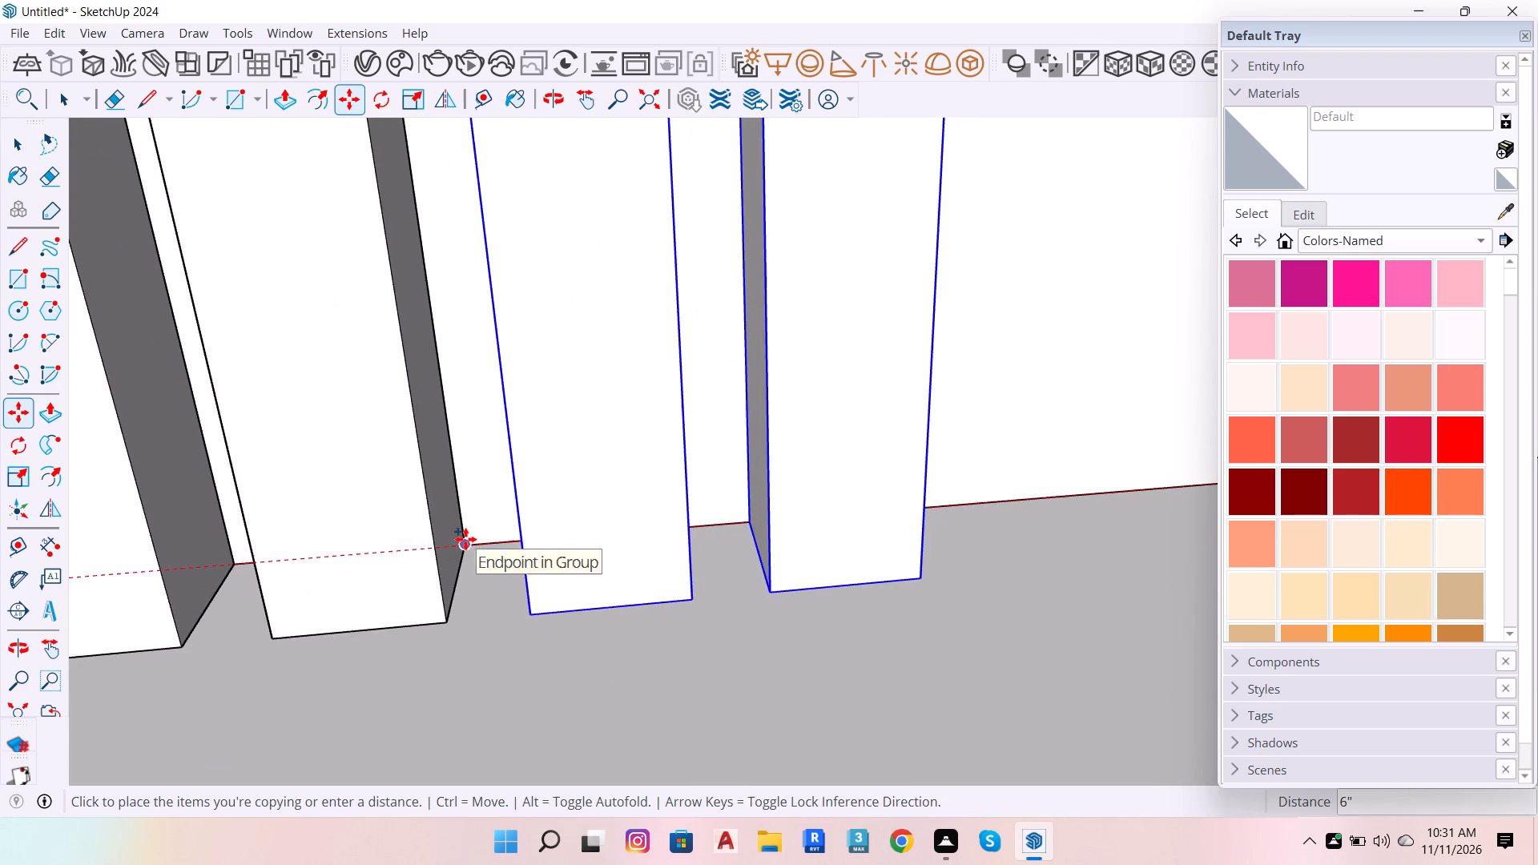
{"action": "left_click", "coordinate": [465, 539]}
{"action": "scroll", "coordinate": [637, 496], "scroll_direction": "down", "scroll_amount": 7}
{"action": "key", "text": "space"}
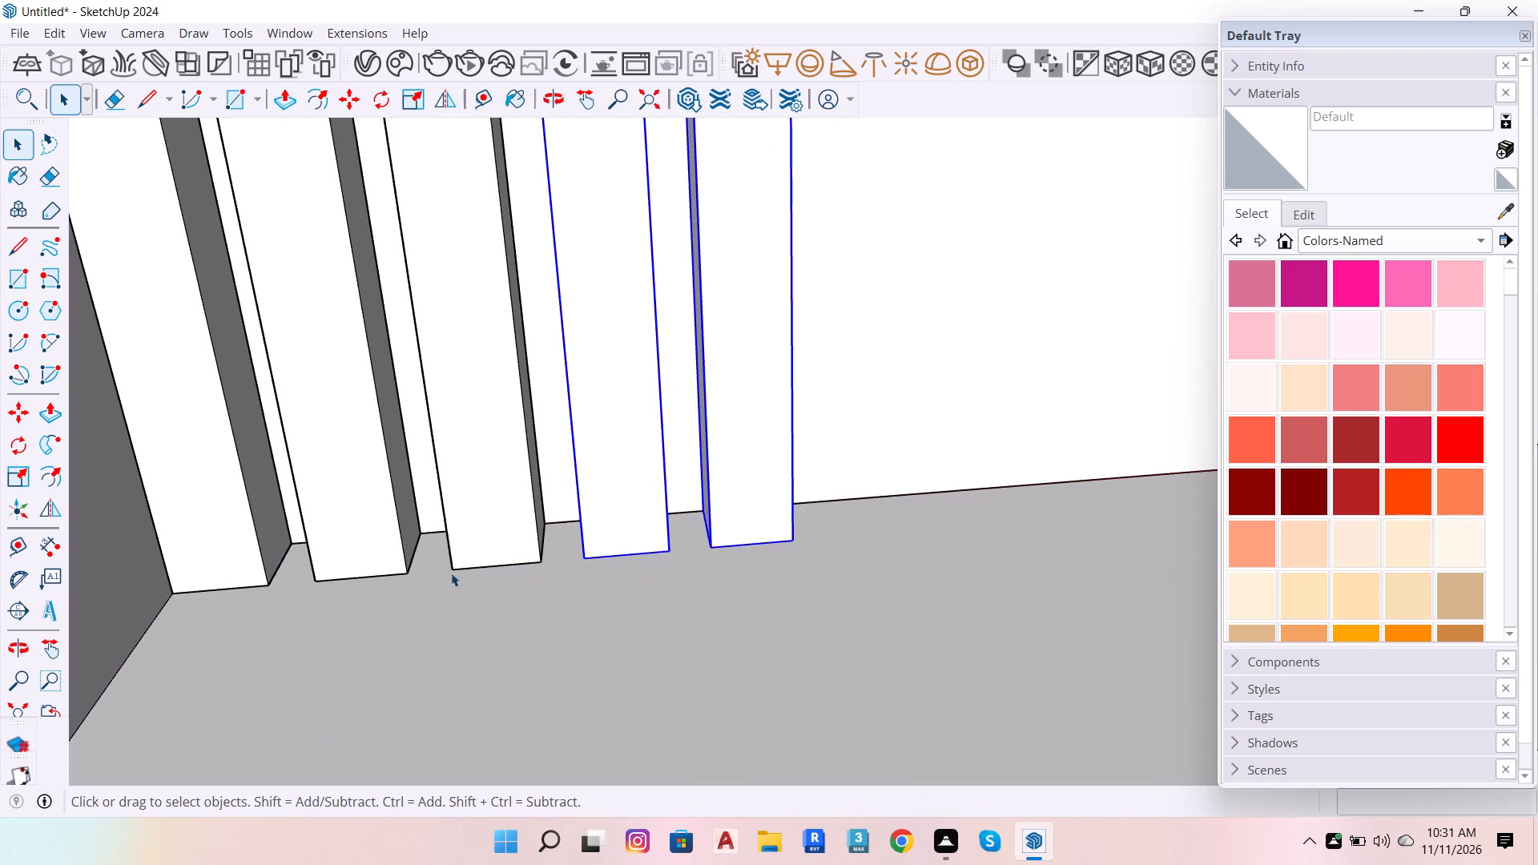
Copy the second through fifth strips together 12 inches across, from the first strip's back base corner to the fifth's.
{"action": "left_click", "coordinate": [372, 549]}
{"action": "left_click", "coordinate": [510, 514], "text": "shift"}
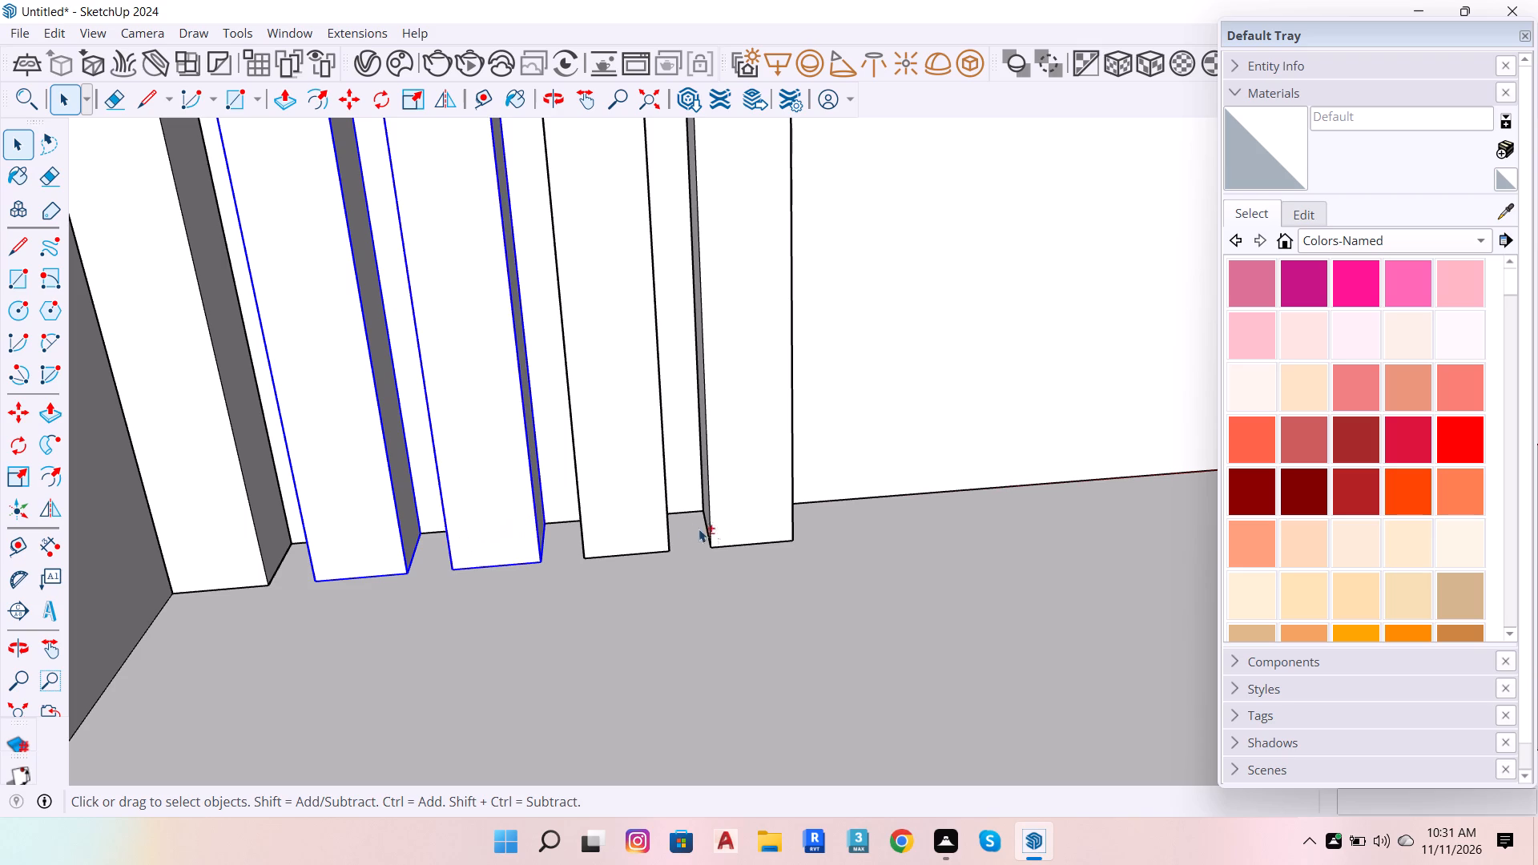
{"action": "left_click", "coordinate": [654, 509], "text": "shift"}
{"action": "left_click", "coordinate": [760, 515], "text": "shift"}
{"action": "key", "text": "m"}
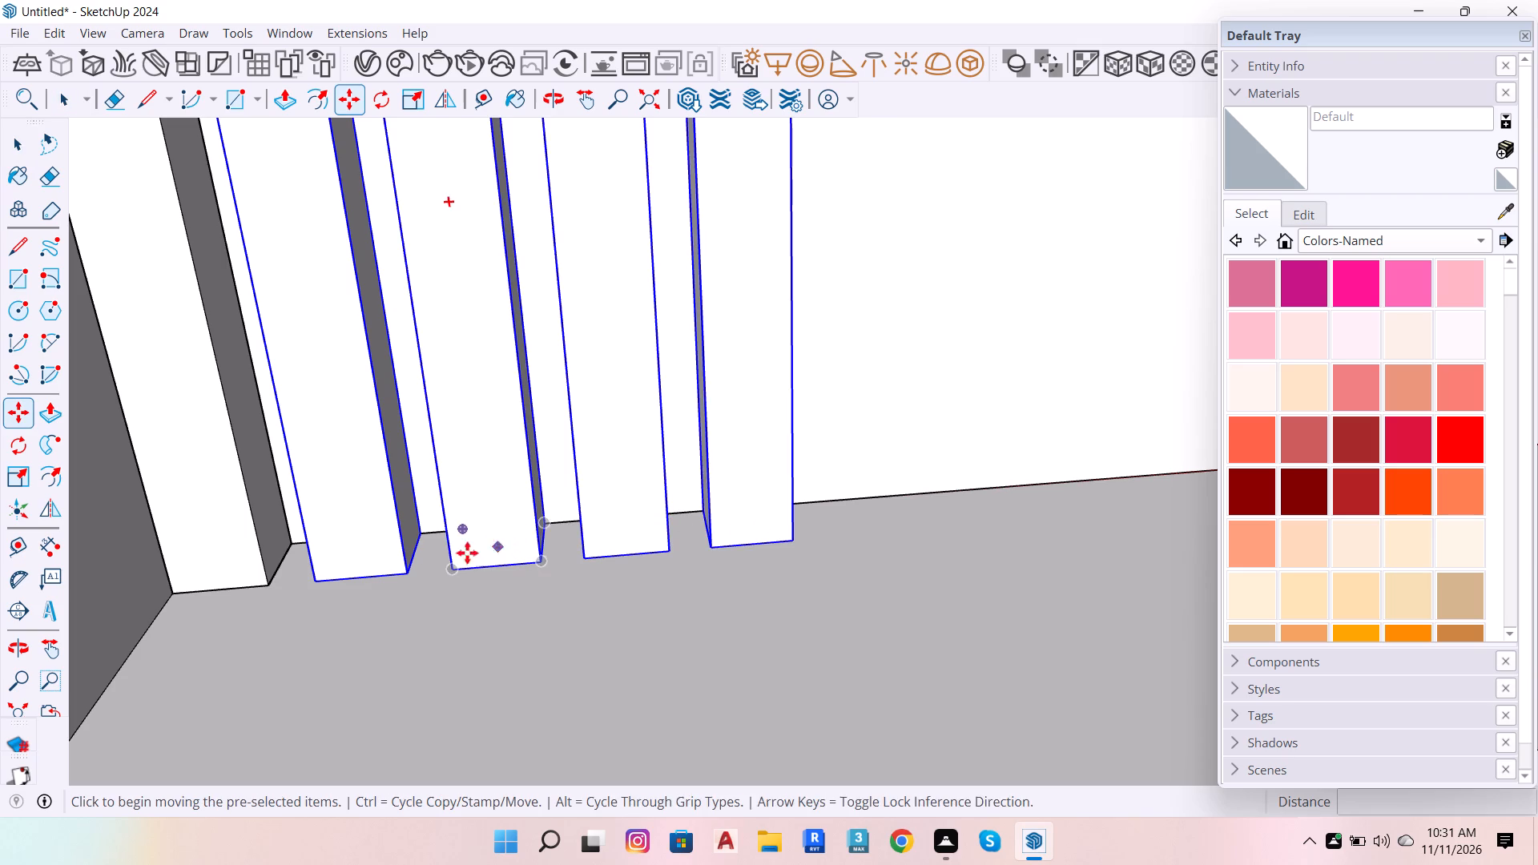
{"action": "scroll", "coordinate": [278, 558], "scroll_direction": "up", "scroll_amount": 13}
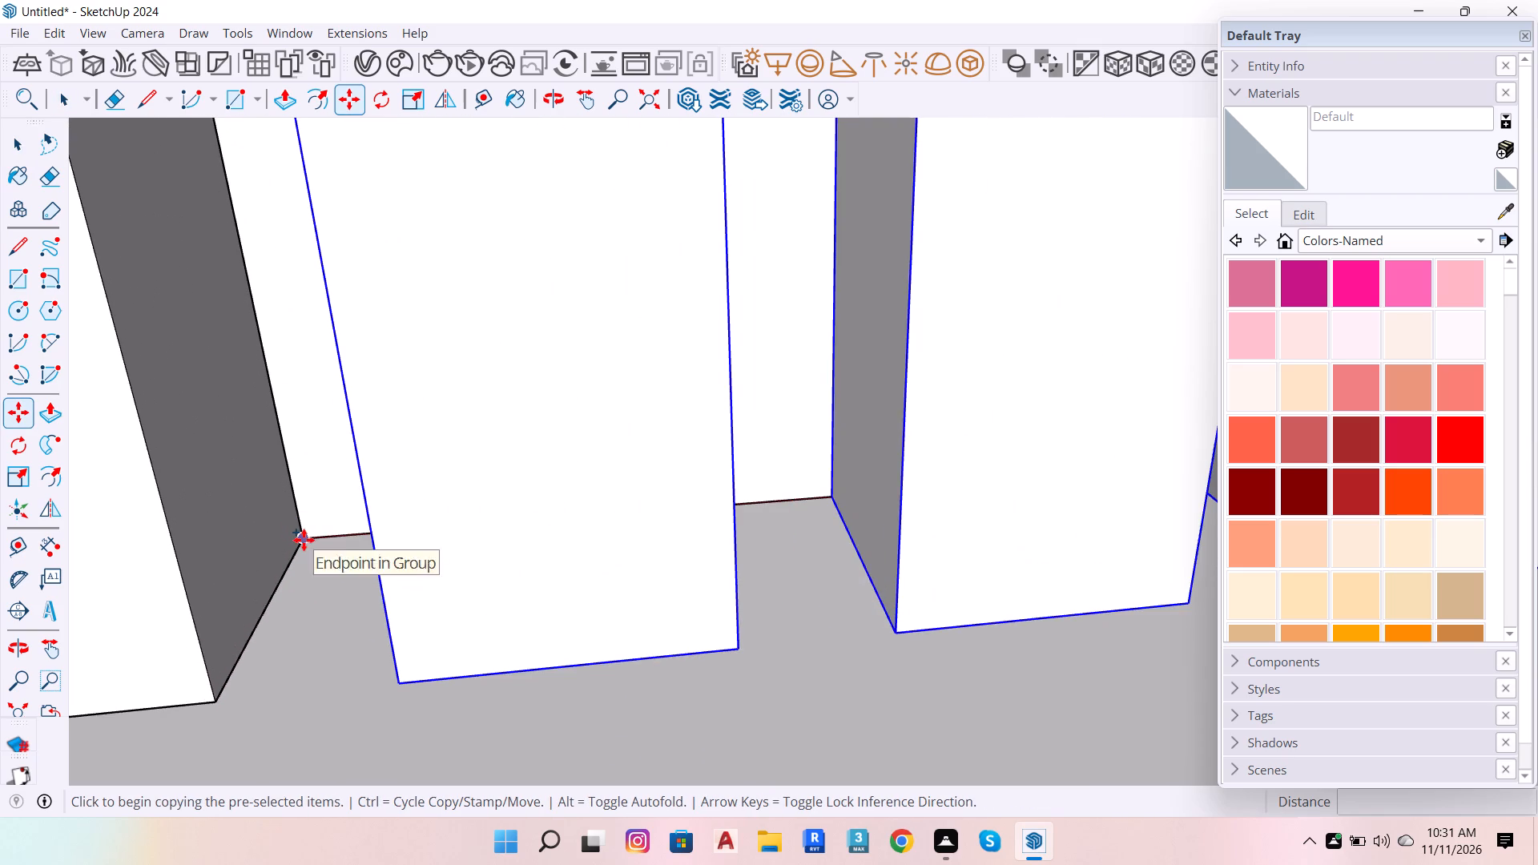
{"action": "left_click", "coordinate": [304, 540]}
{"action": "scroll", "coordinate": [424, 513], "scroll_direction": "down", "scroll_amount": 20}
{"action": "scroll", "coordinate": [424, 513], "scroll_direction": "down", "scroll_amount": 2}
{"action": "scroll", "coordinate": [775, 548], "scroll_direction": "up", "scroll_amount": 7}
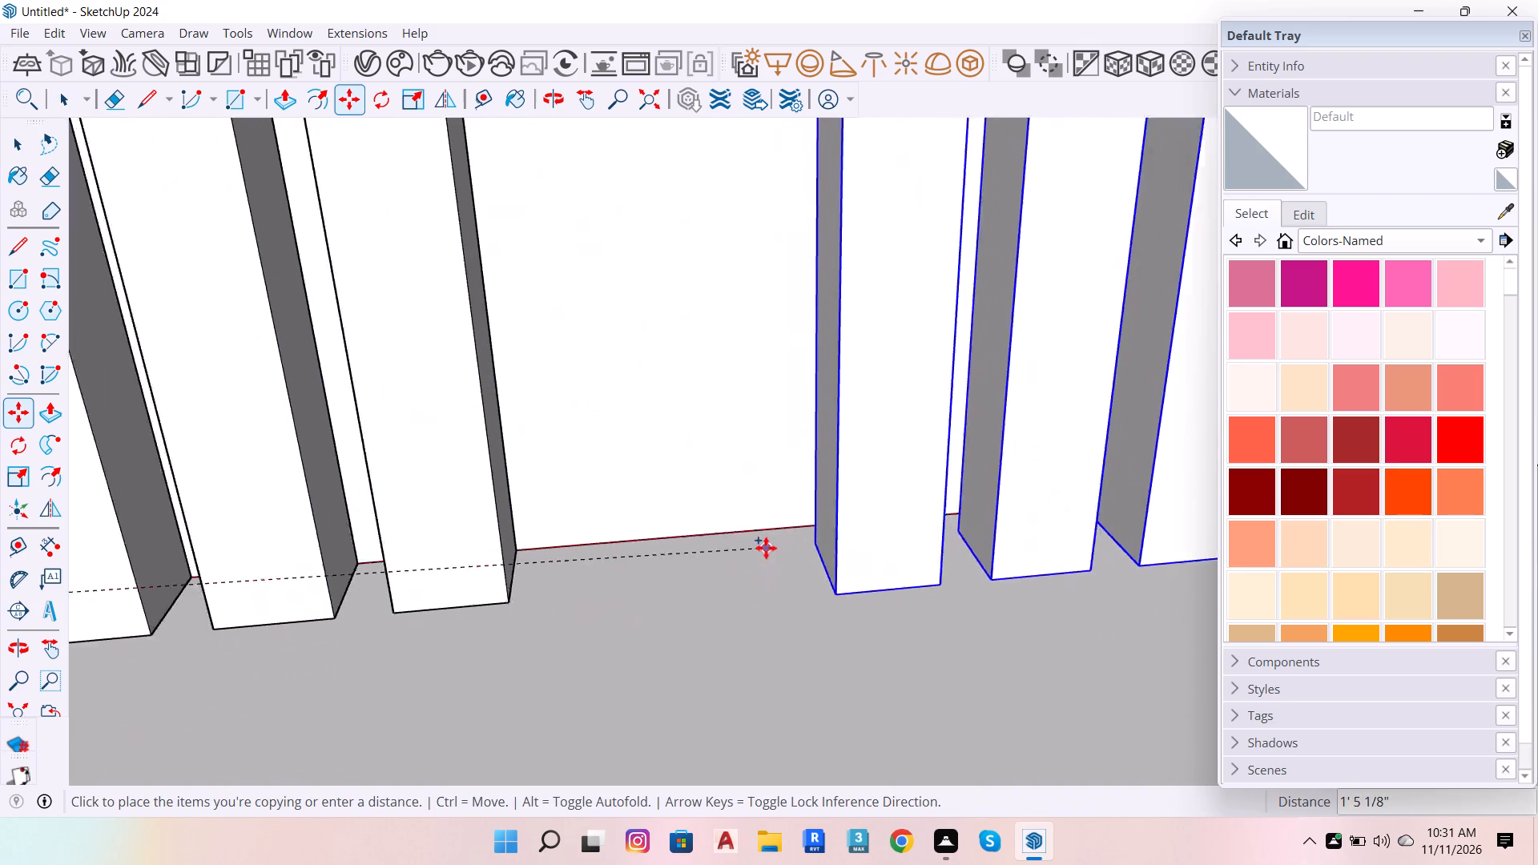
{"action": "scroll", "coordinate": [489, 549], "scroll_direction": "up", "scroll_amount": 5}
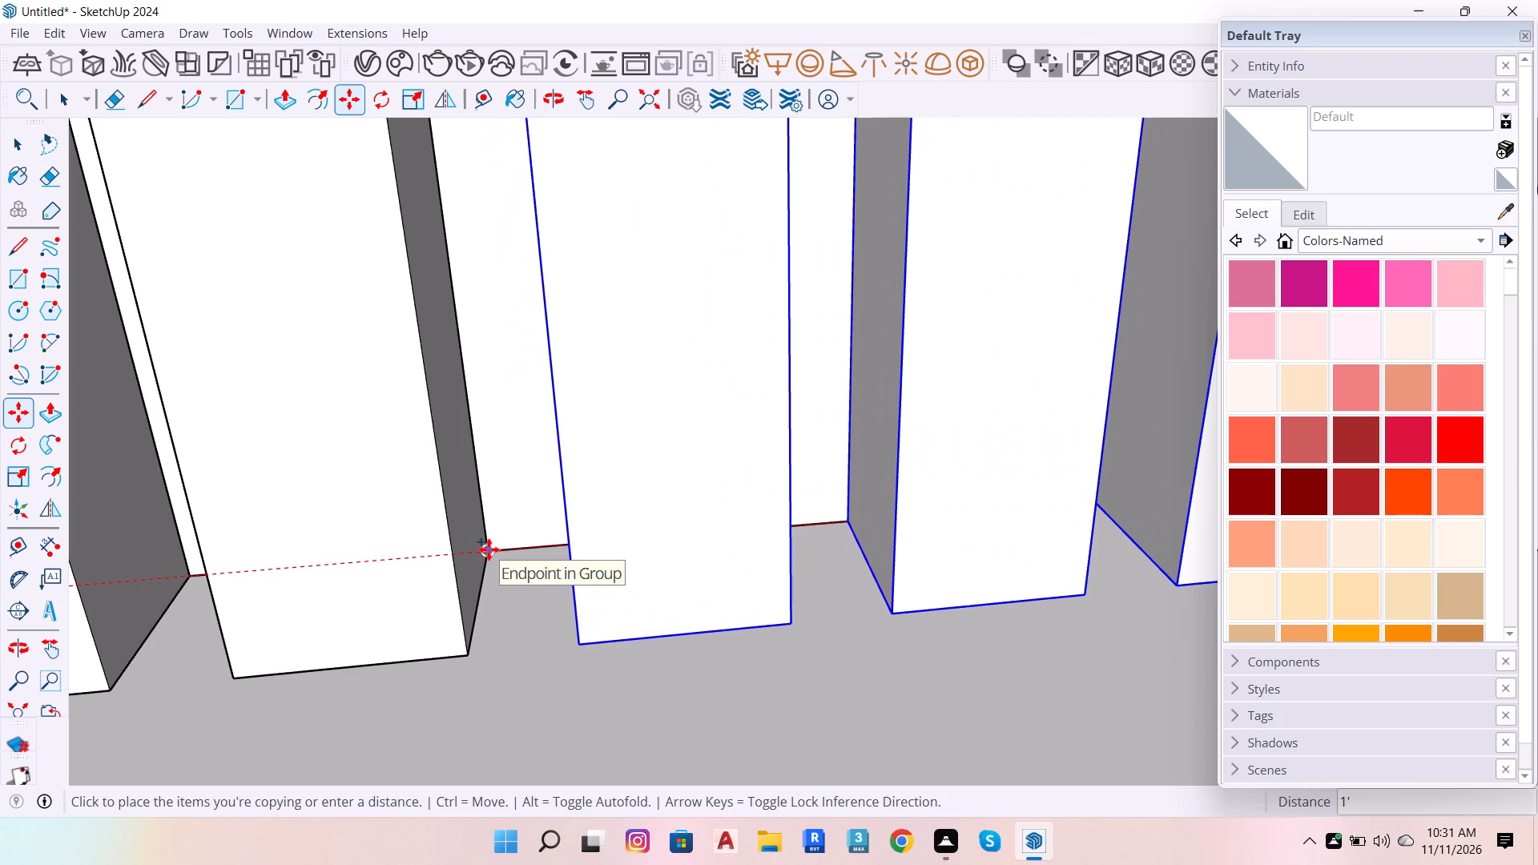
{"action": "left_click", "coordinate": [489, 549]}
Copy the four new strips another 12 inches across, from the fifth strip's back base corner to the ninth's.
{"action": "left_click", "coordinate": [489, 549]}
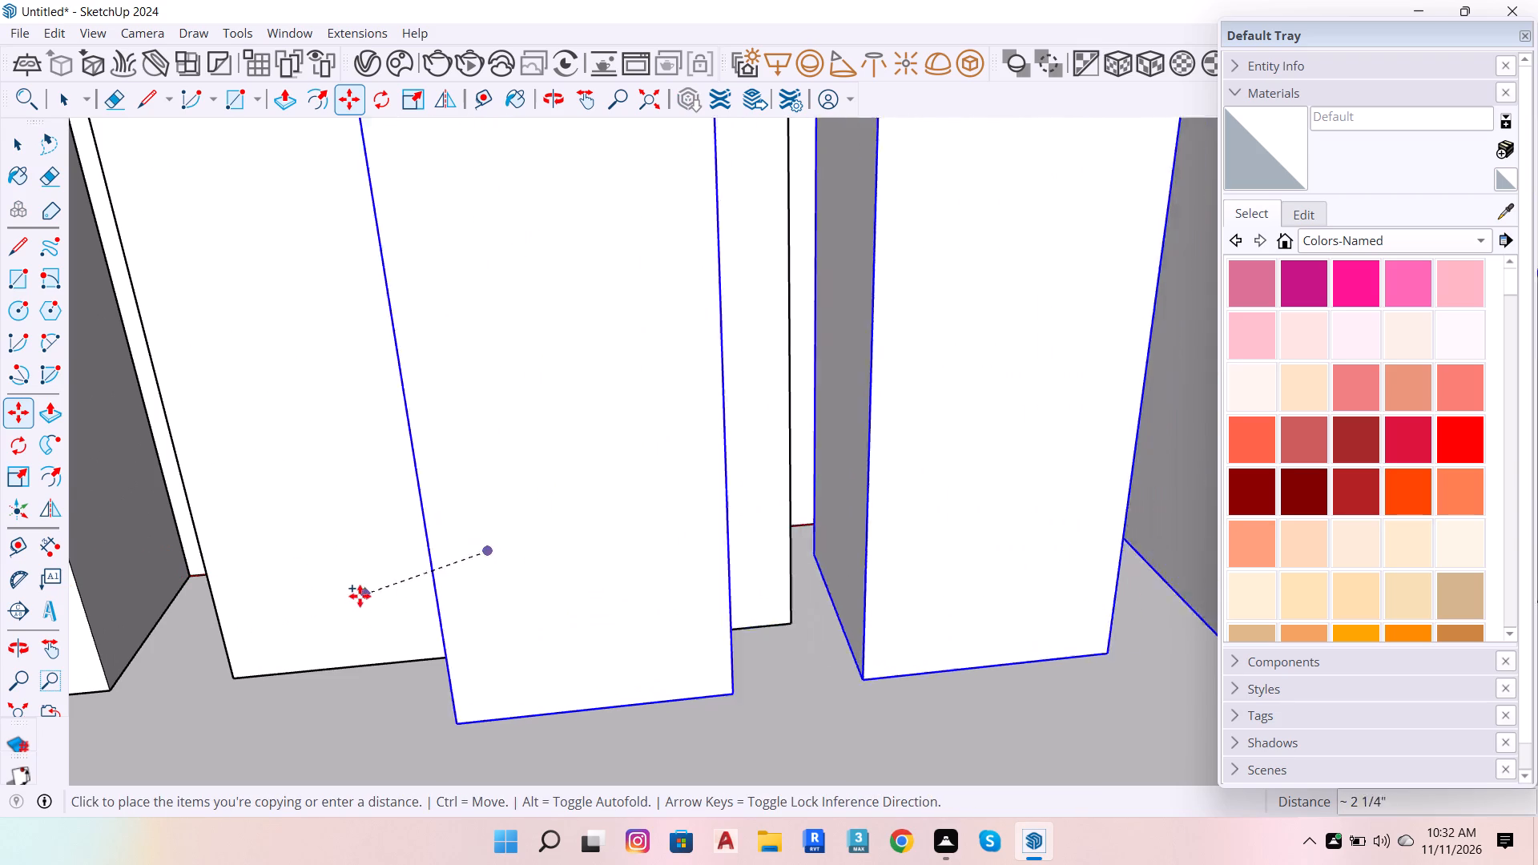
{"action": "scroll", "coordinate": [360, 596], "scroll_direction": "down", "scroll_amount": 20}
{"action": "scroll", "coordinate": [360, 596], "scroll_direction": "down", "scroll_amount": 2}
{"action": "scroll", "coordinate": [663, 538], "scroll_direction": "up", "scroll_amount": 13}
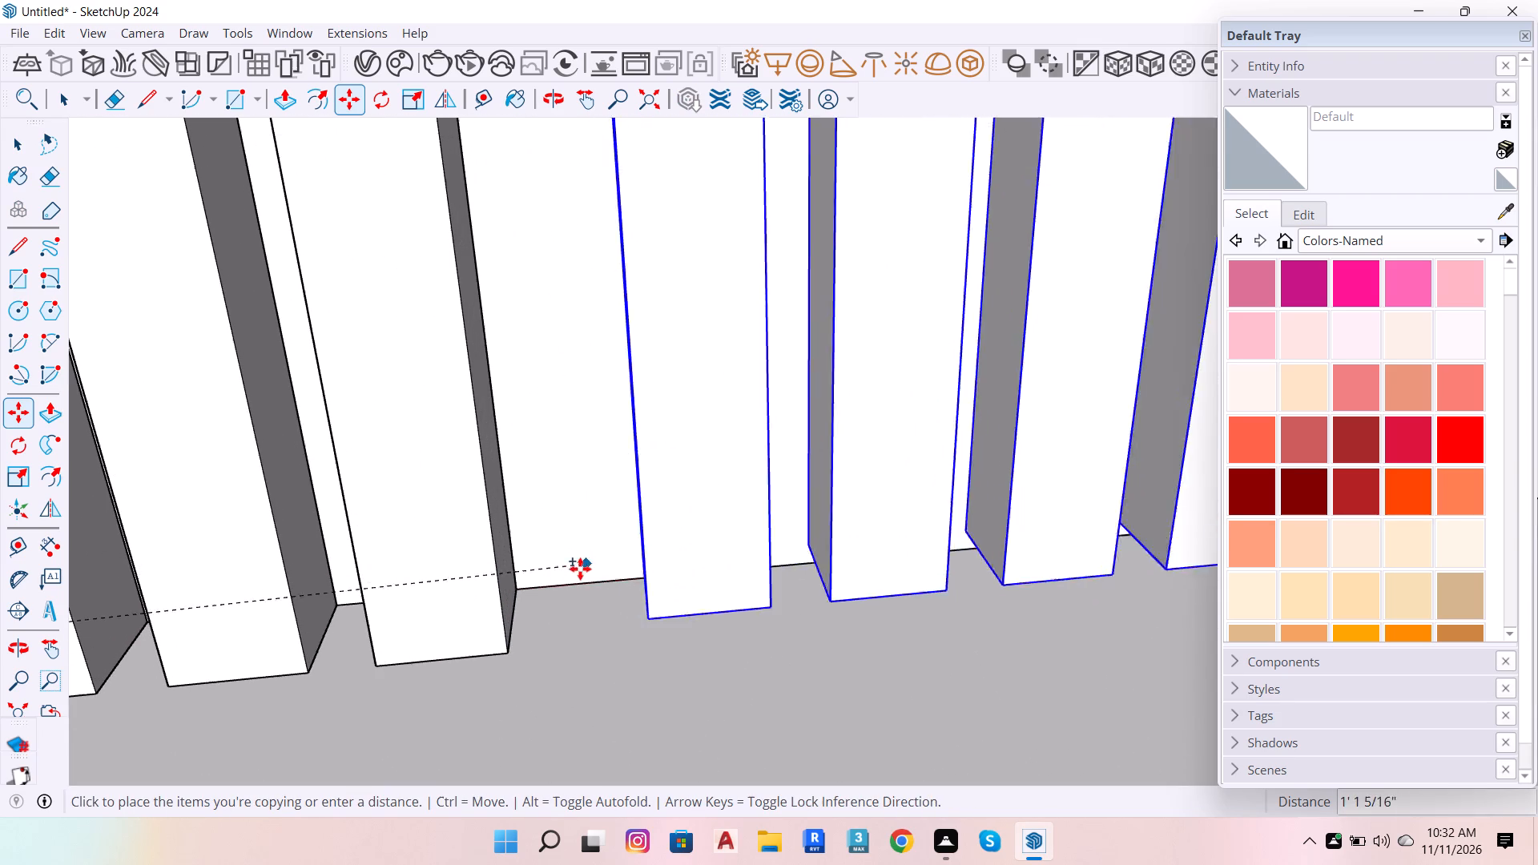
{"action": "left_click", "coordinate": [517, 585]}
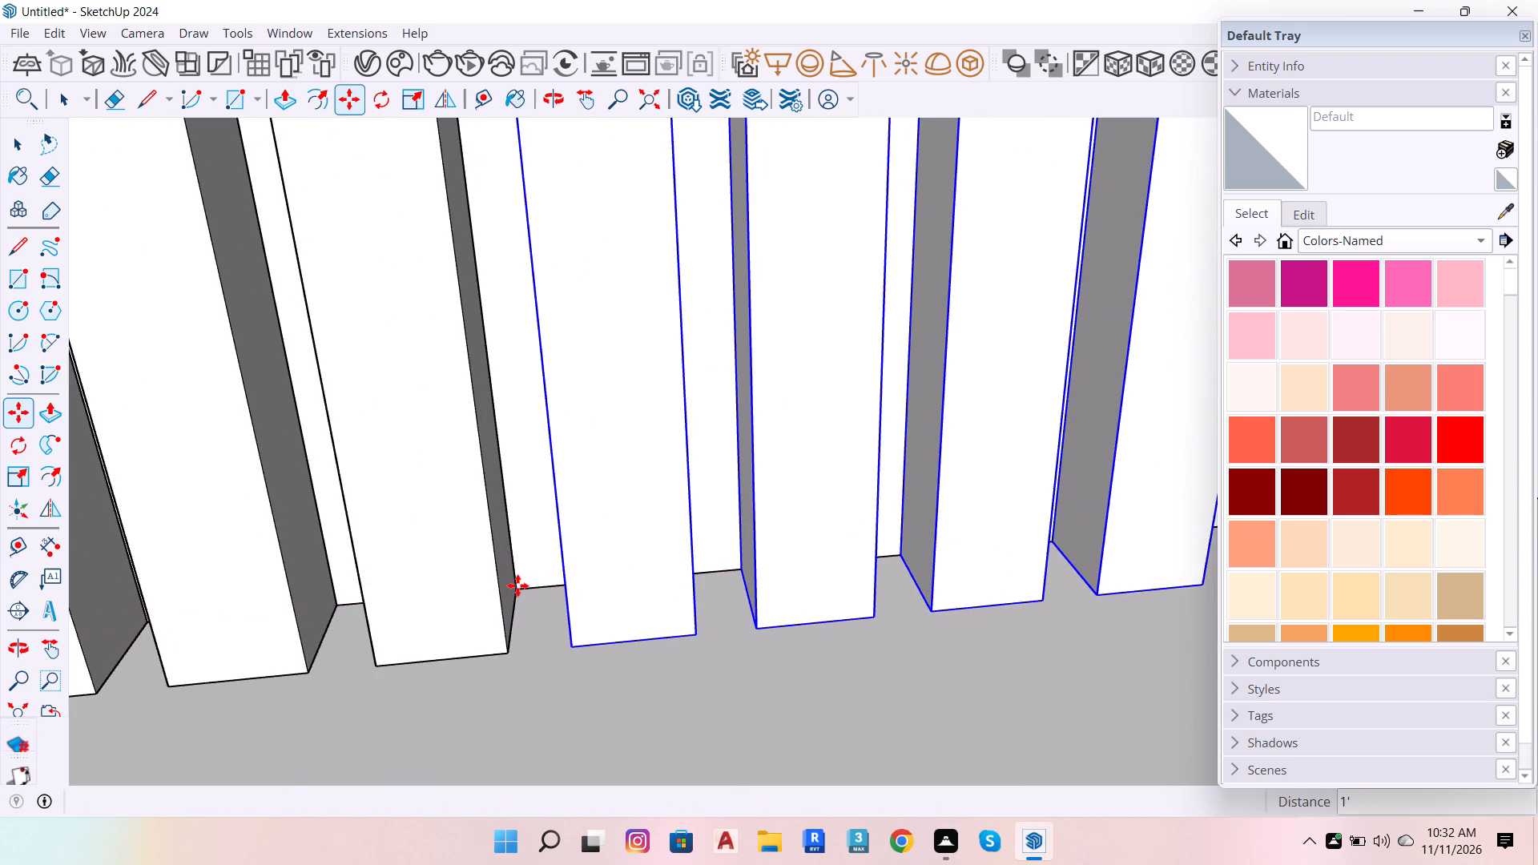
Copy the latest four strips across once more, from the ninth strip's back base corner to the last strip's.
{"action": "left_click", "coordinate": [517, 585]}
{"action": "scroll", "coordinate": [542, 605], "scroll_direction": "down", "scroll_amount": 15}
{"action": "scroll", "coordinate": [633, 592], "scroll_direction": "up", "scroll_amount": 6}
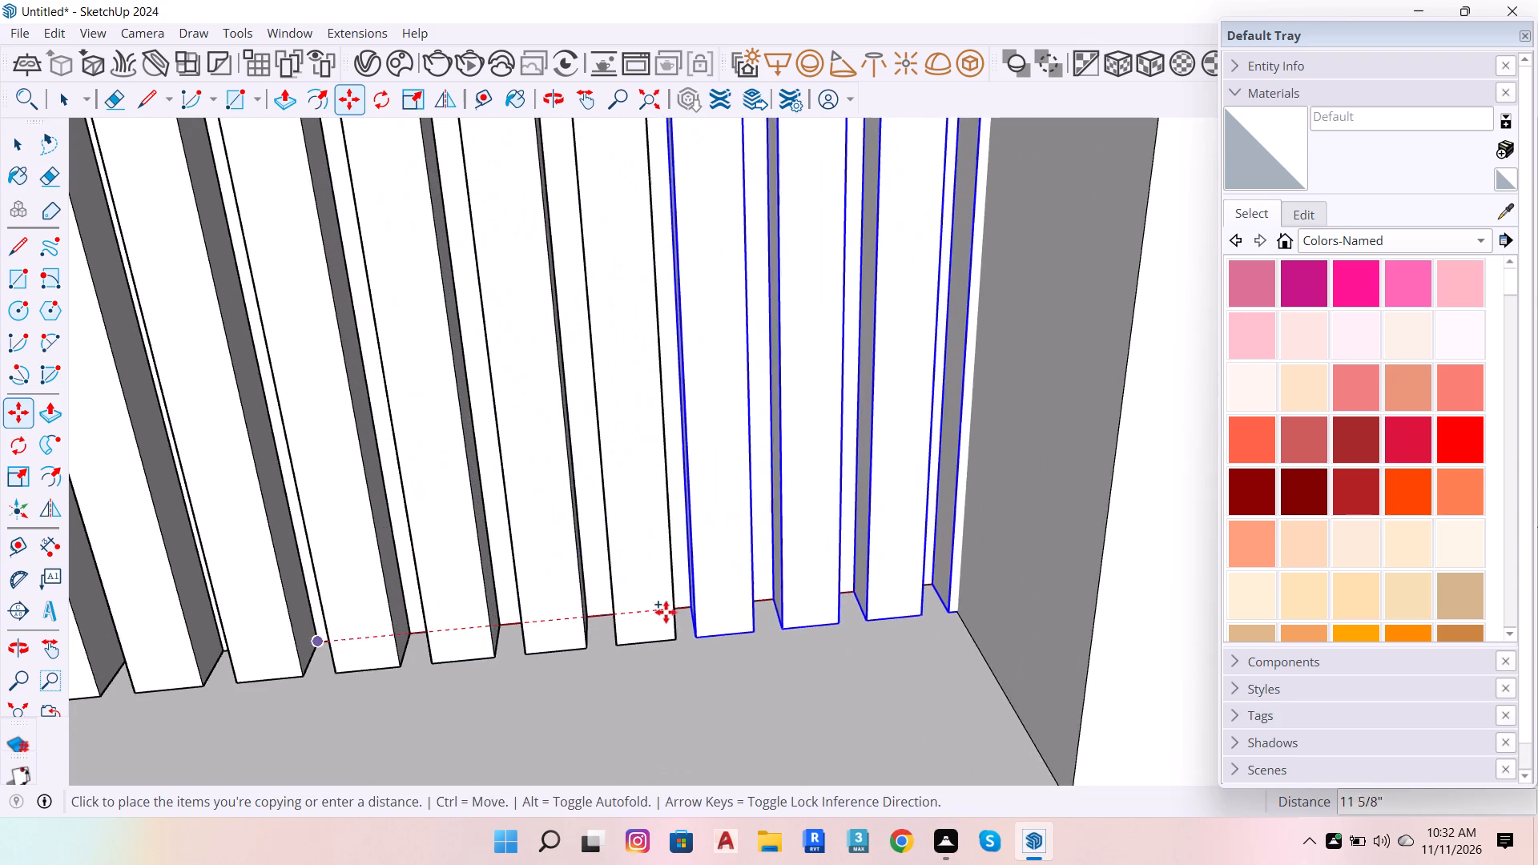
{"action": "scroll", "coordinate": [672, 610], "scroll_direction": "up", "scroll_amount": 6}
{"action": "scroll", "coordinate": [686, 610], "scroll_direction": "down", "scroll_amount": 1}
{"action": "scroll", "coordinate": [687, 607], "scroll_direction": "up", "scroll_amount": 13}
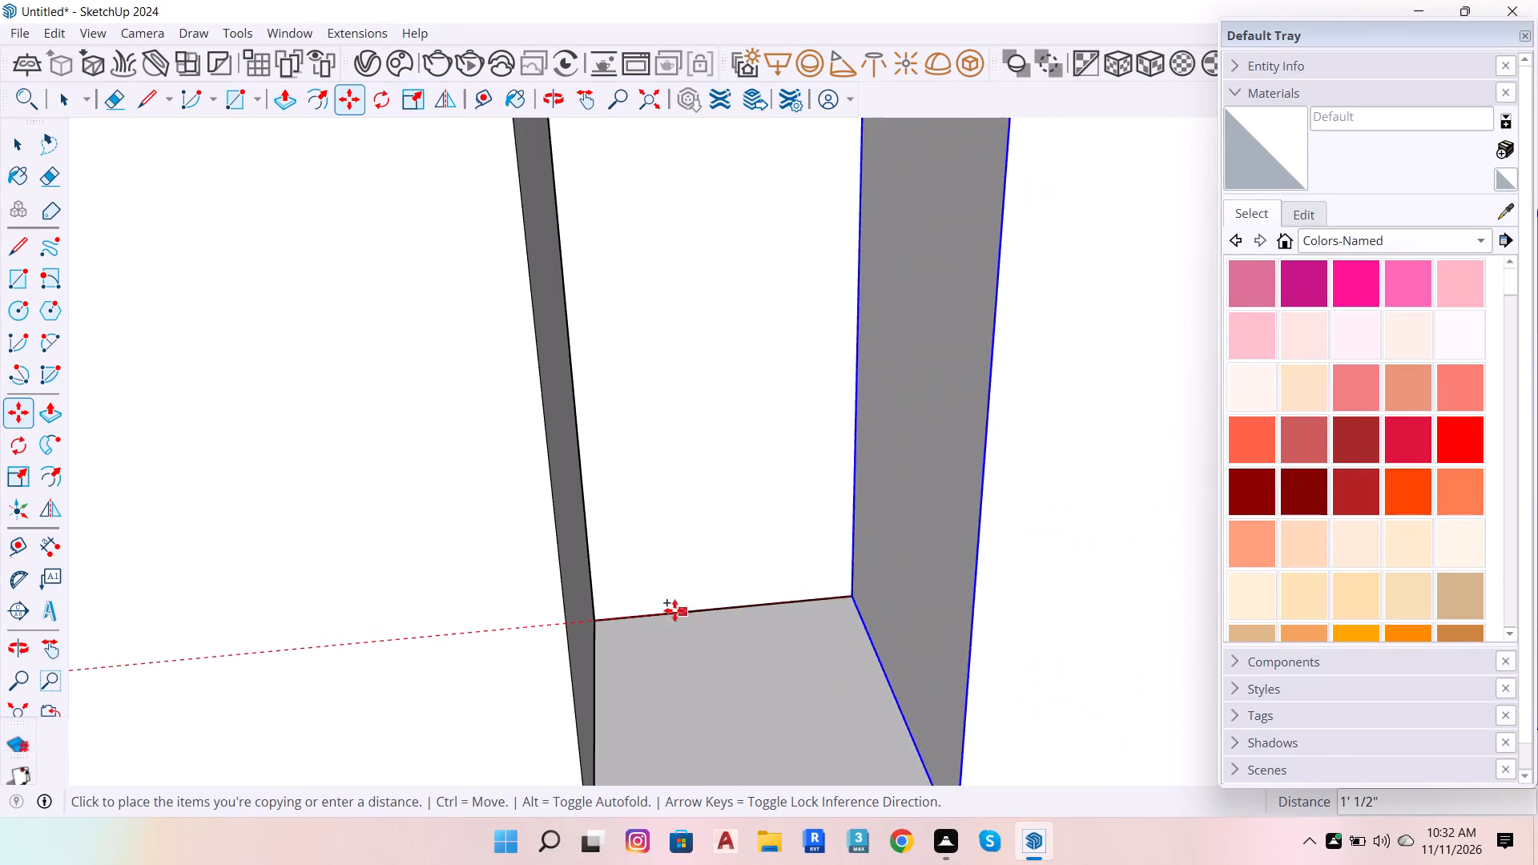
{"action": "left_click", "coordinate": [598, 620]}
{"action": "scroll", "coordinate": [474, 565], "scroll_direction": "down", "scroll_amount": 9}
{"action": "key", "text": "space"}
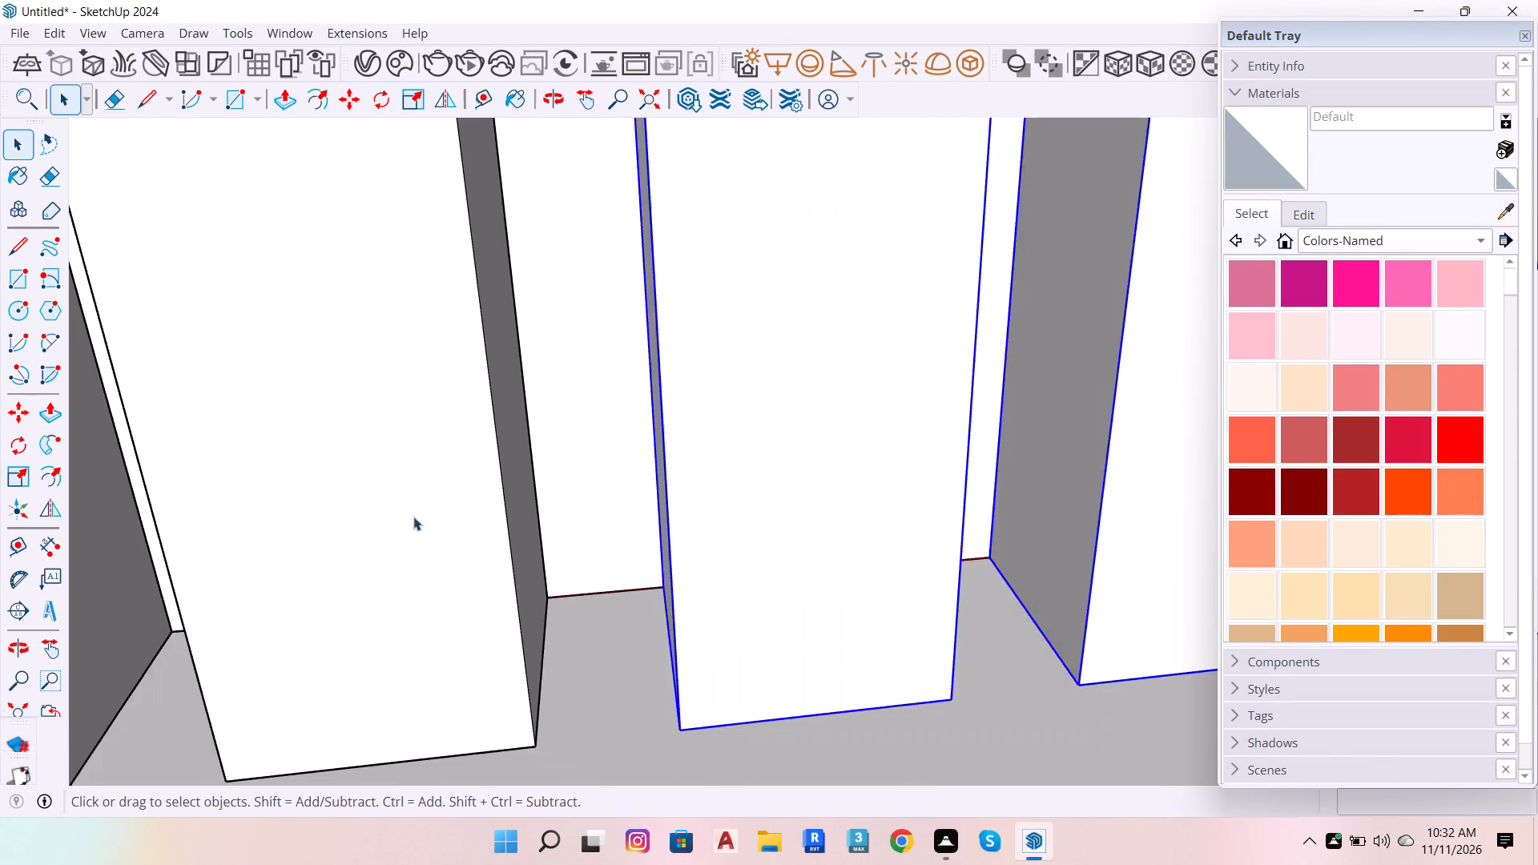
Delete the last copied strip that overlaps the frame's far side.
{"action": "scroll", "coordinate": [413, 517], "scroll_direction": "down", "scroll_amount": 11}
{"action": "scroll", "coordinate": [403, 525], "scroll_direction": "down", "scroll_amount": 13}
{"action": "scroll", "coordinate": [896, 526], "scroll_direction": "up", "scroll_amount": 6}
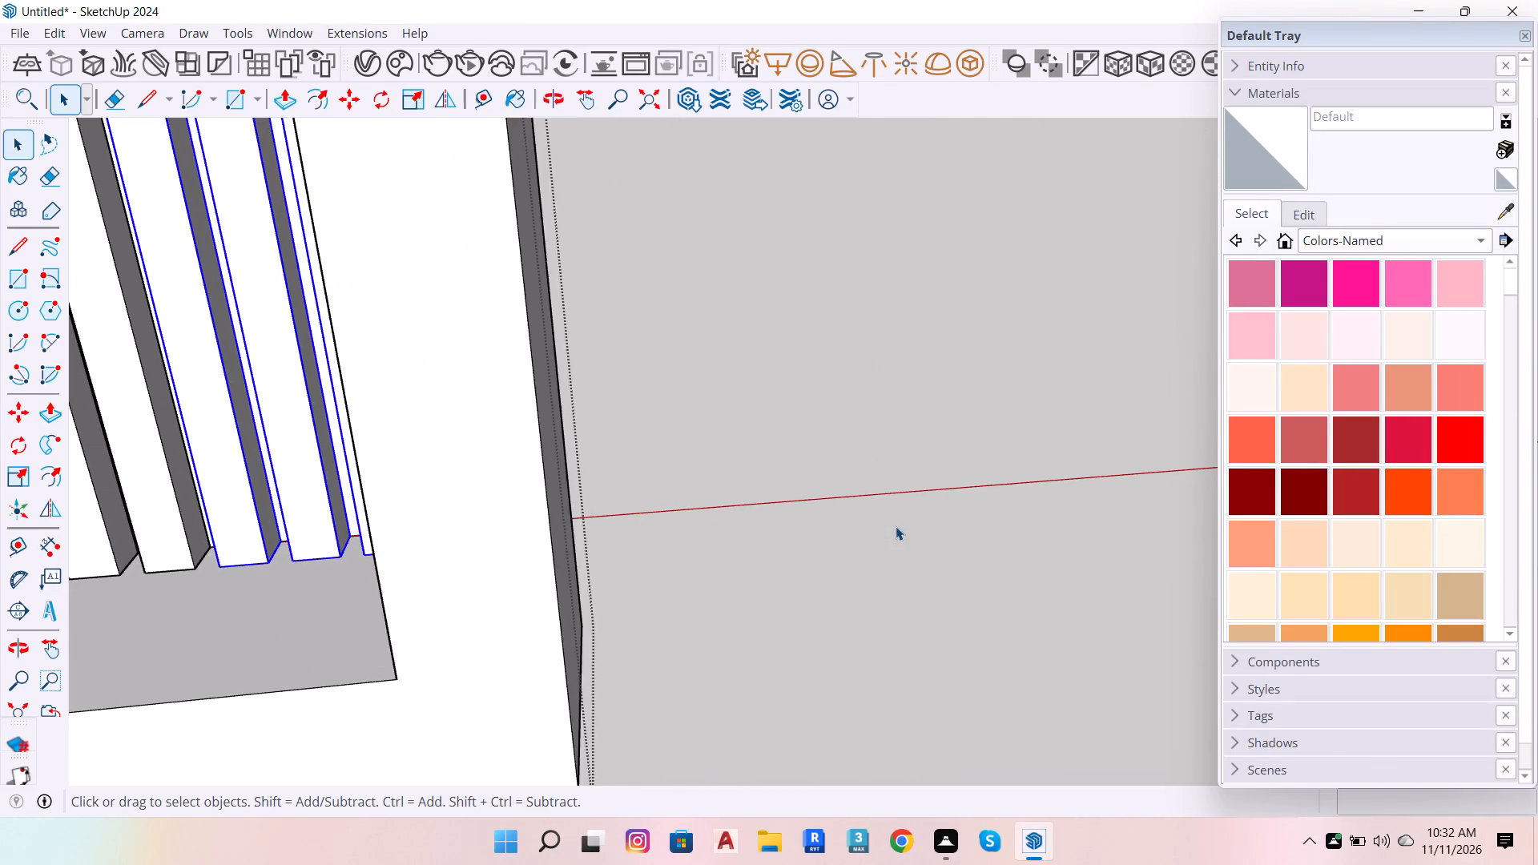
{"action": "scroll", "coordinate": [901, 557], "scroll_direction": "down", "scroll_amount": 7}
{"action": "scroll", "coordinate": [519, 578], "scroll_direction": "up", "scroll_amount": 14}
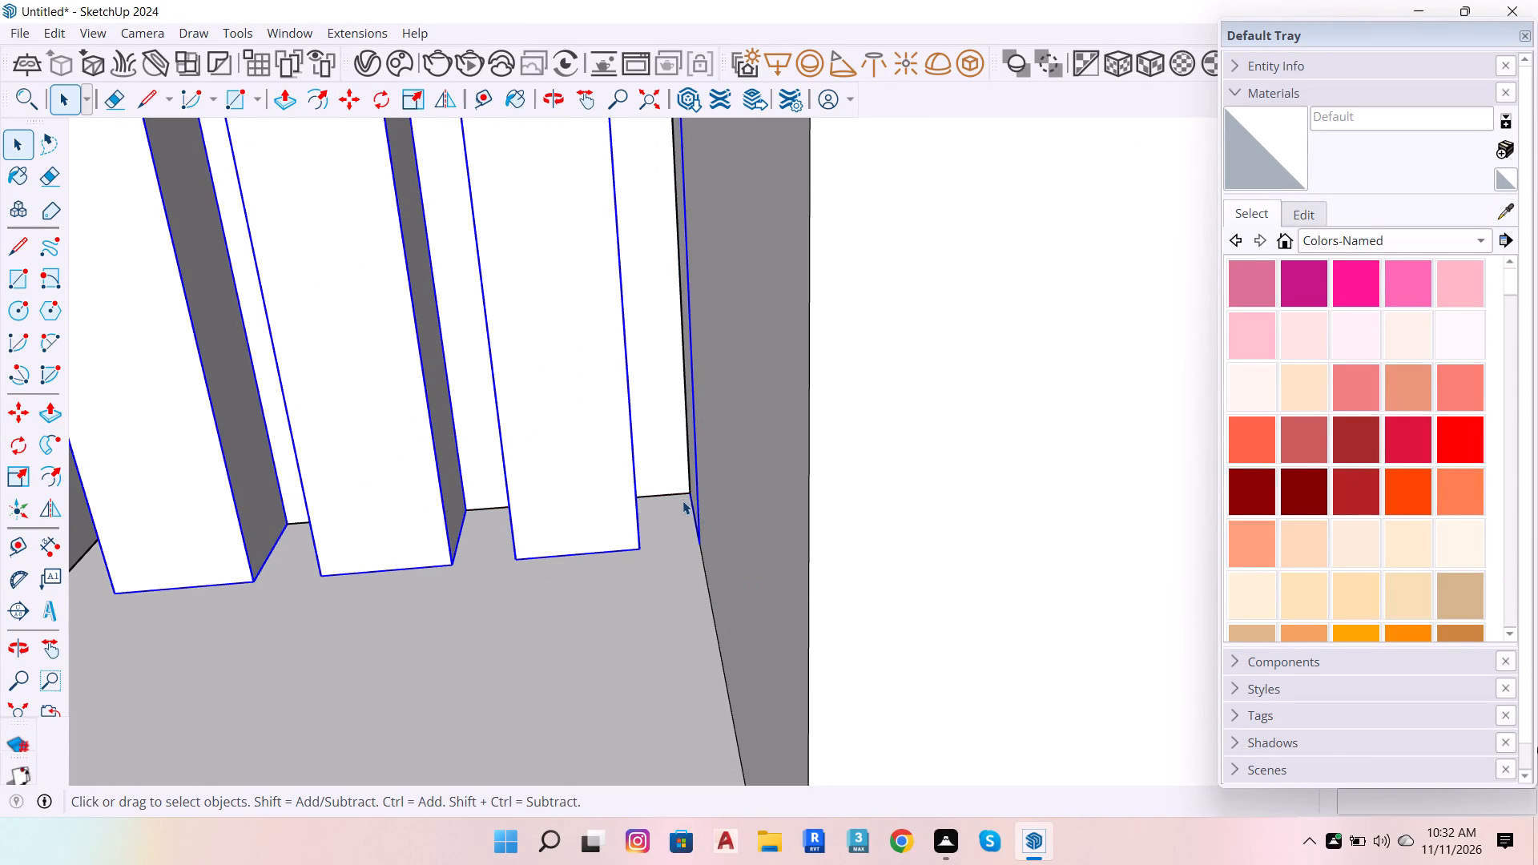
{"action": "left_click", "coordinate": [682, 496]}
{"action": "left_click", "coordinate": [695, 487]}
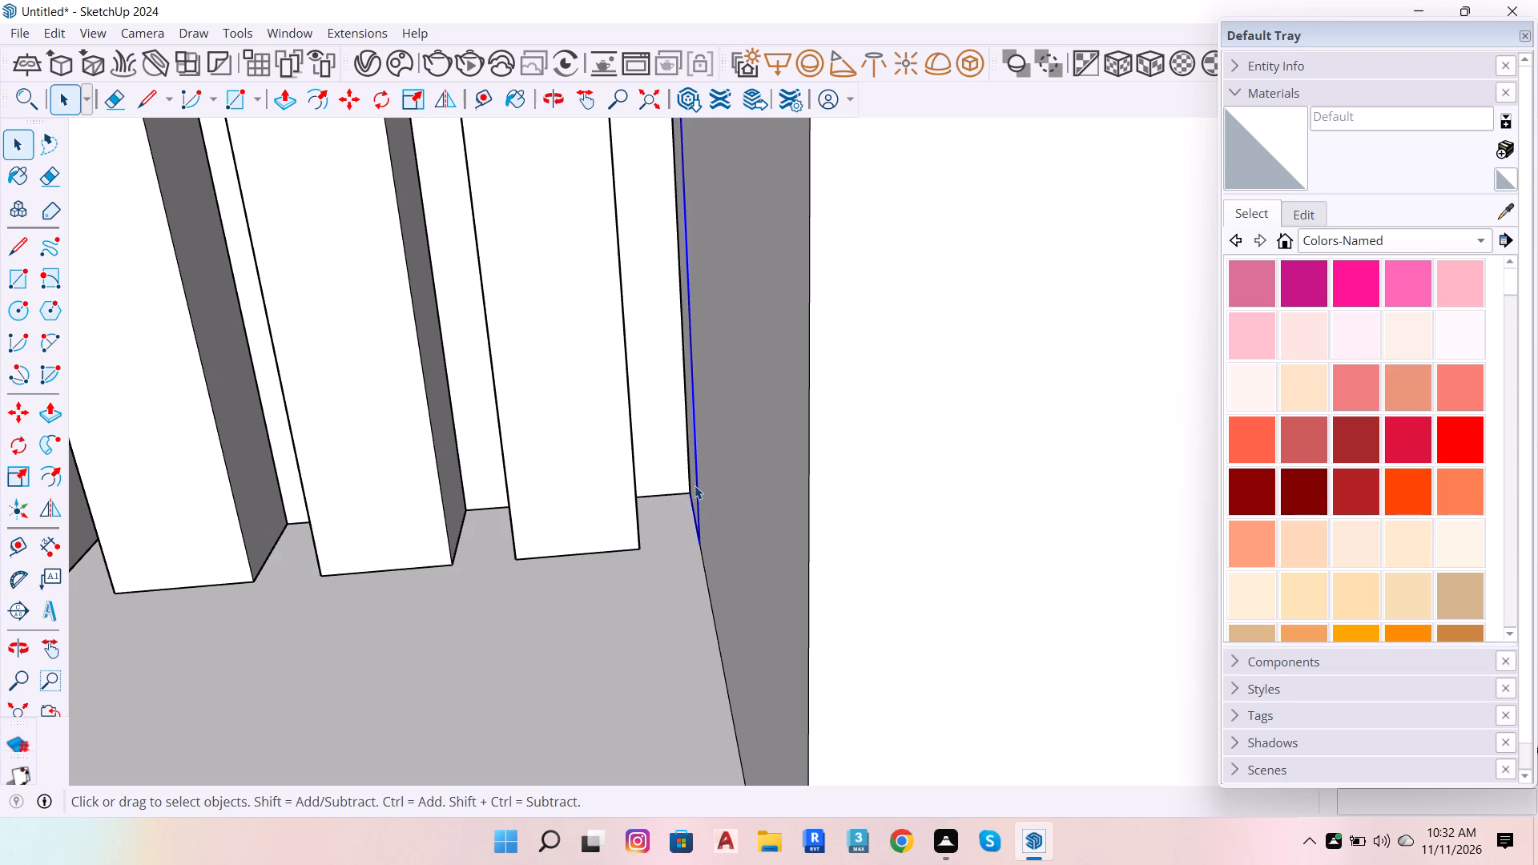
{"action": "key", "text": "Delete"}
Undo the strip deletion, all the strip copies, the guide line and the first strip's extrusion.
{"action": "scroll", "coordinate": [912, 518], "scroll_direction": "down", "scroll_amount": 20}
{"action": "scroll", "coordinate": [912, 518], "scroll_direction": "down", "scroll_amount": 7}
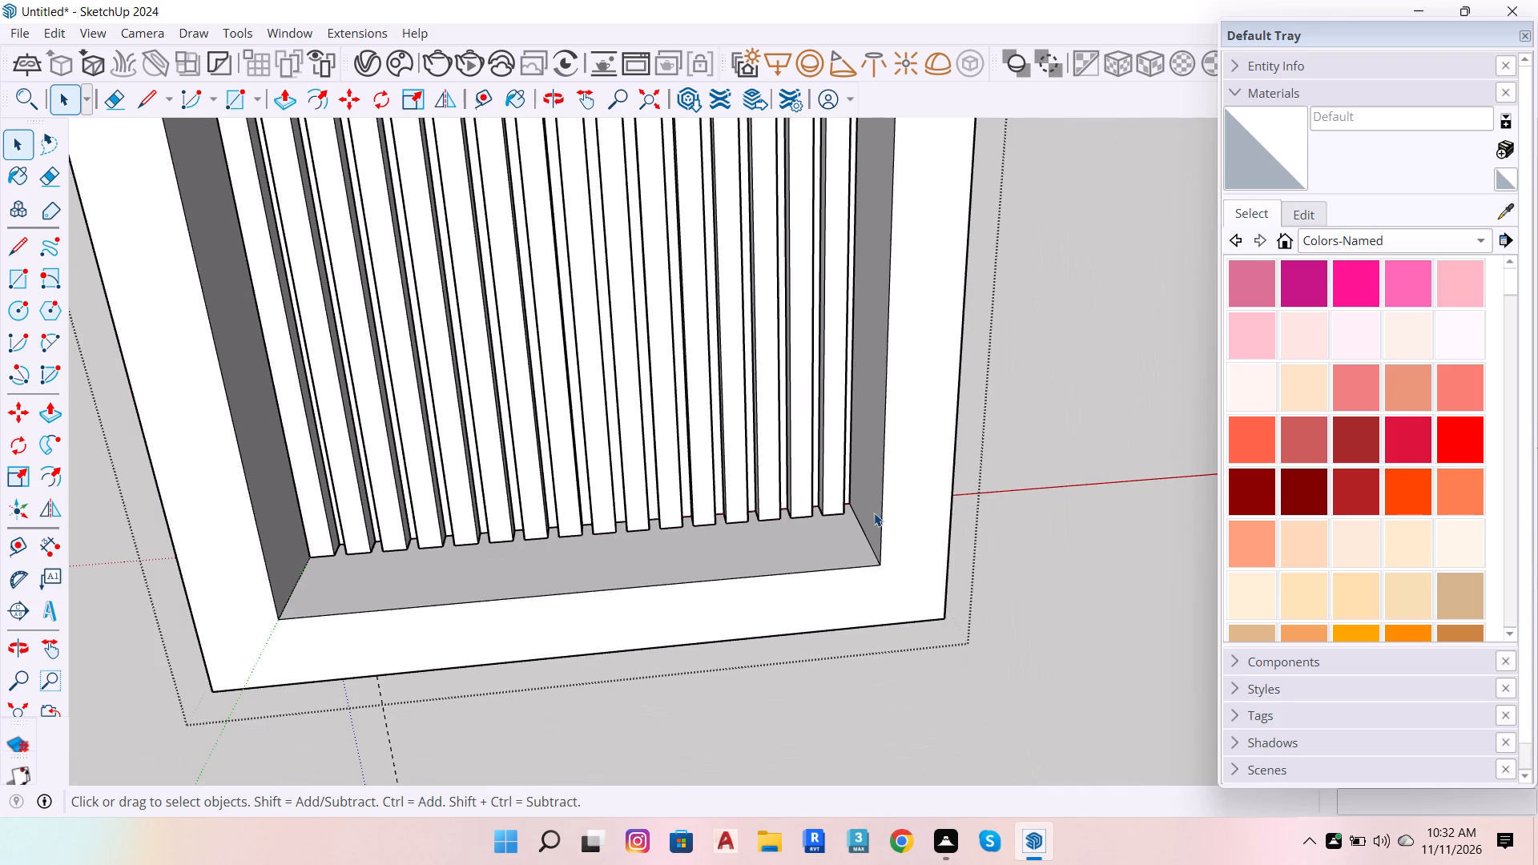
{"action": "key", "text": "ctrl+z"}
{"action": "key", "text": "ctrl+z"}
{"action": "key", "text": "ctrl+z"}
{"action": "key", "text": "ctrl+z"}
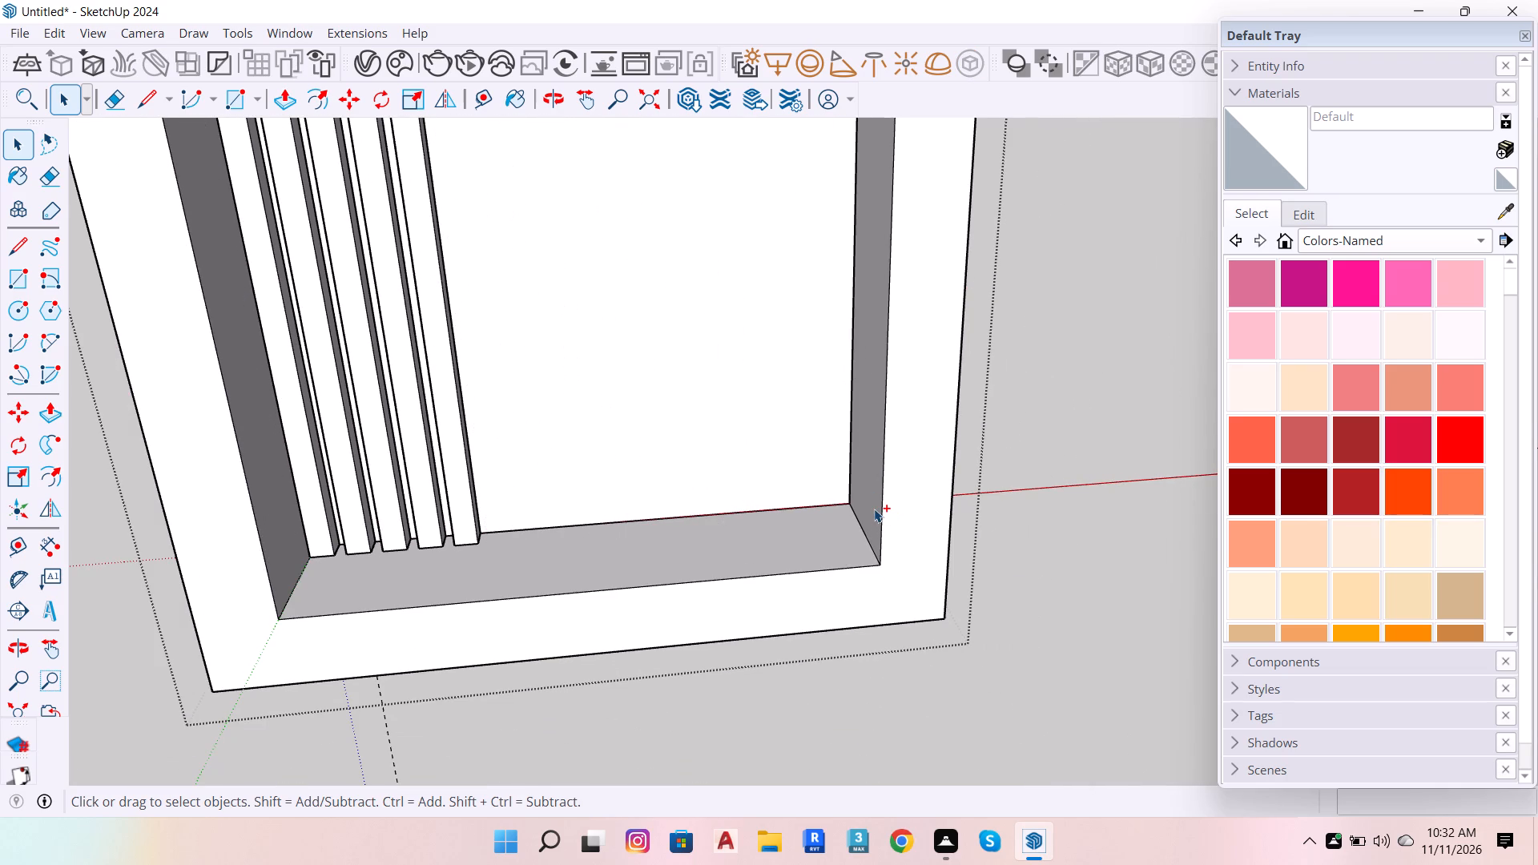
{"action": "key", "text": "ctrl+z"}
{"action": "key", "text": "ctrl+z"}
{"action": "key", "text": "ctrl+z"}
{"action": "scroll", "coordinate": [310, 538], "scroll_direction": "up", "scroll_amount": 6}
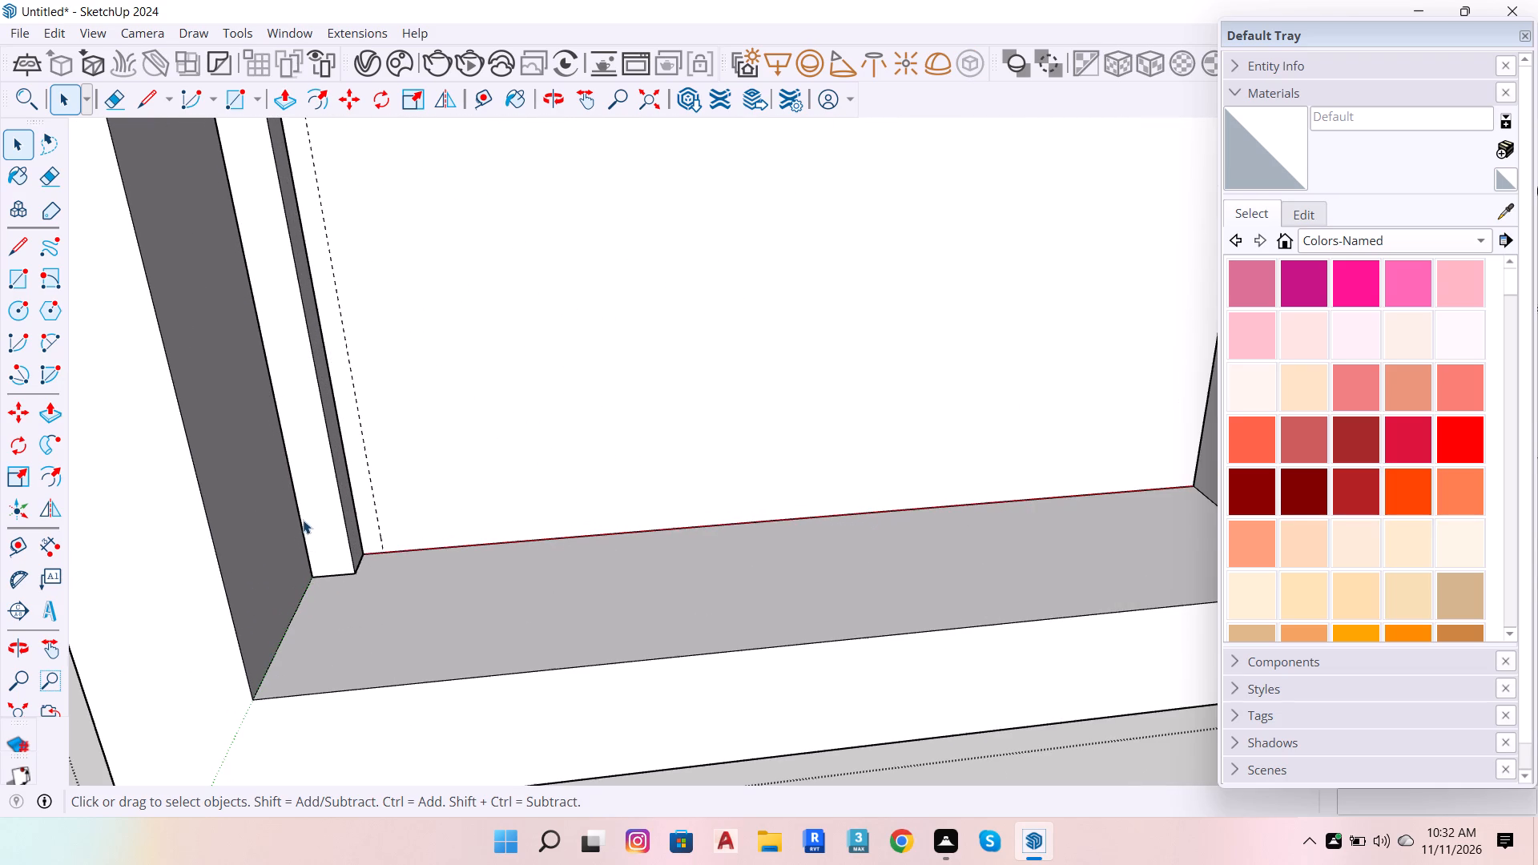
{"action": "key", "text": "ctrl+z"}
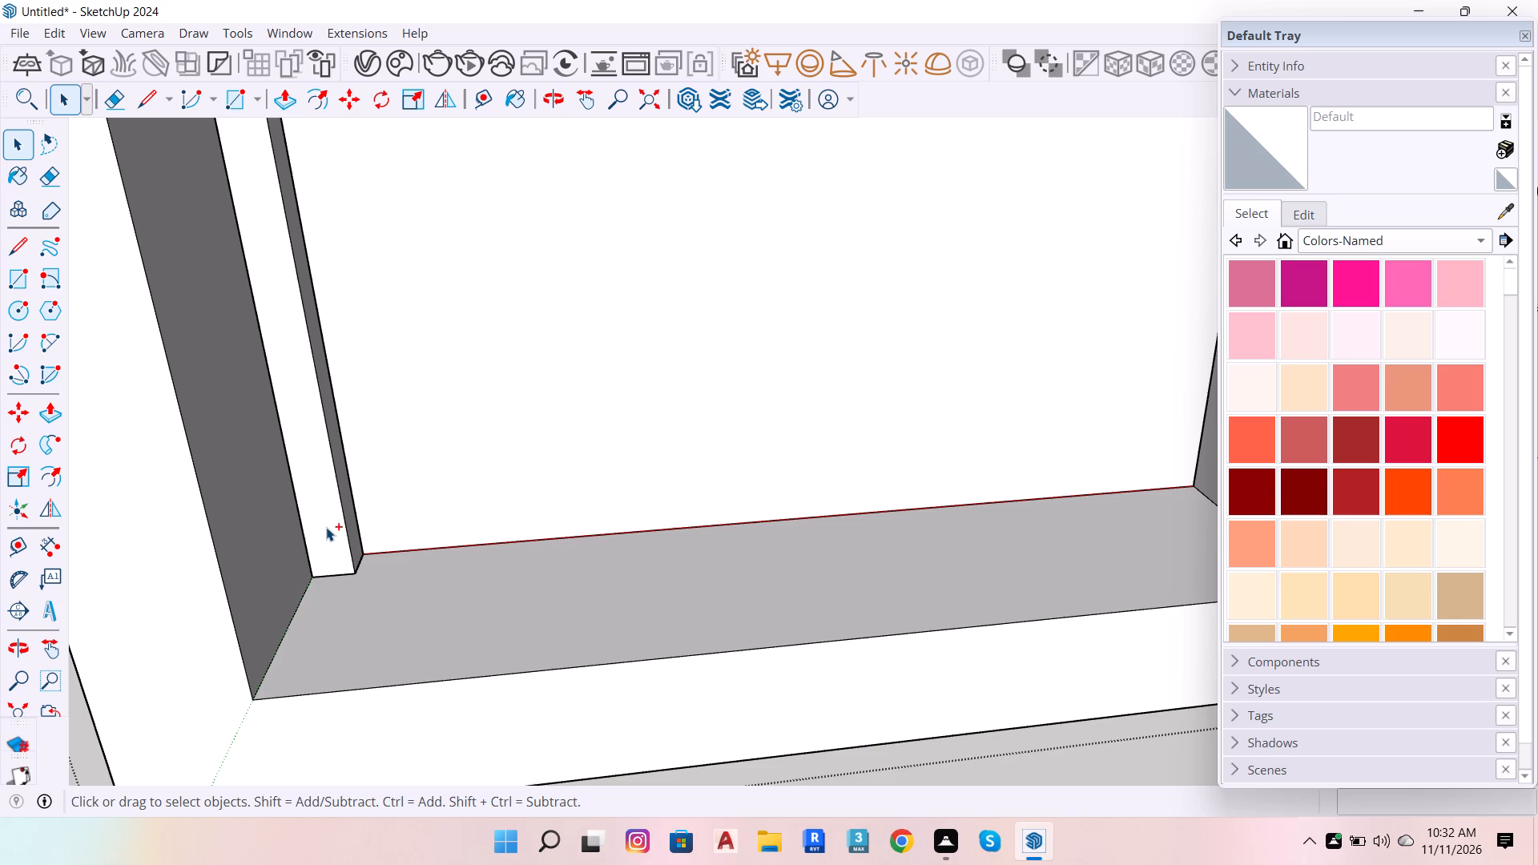
{"action": "key", "text": "ctrl+z"}
{"action": "left_click", "coordinate": [327, 533]}
{"action": "key", "text": "ctrl+z"}
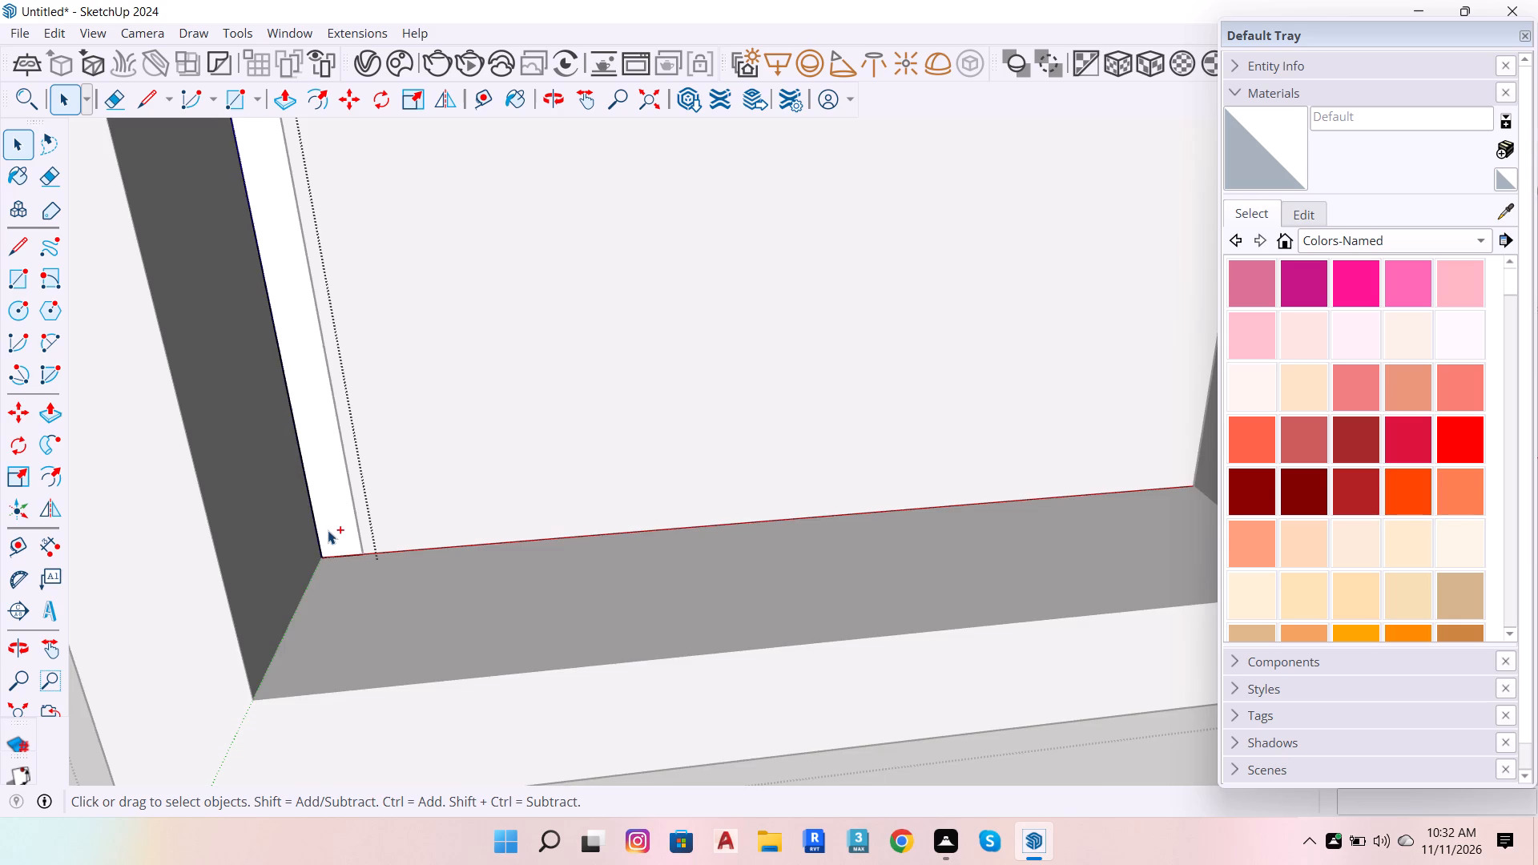
Make the flat strip face along the frame's inner side into a component, replacing the selection.
{"action": "left_click", "coordinate": [328, 530]}
{"action": "double_click", "coordinate": [331, 527]}
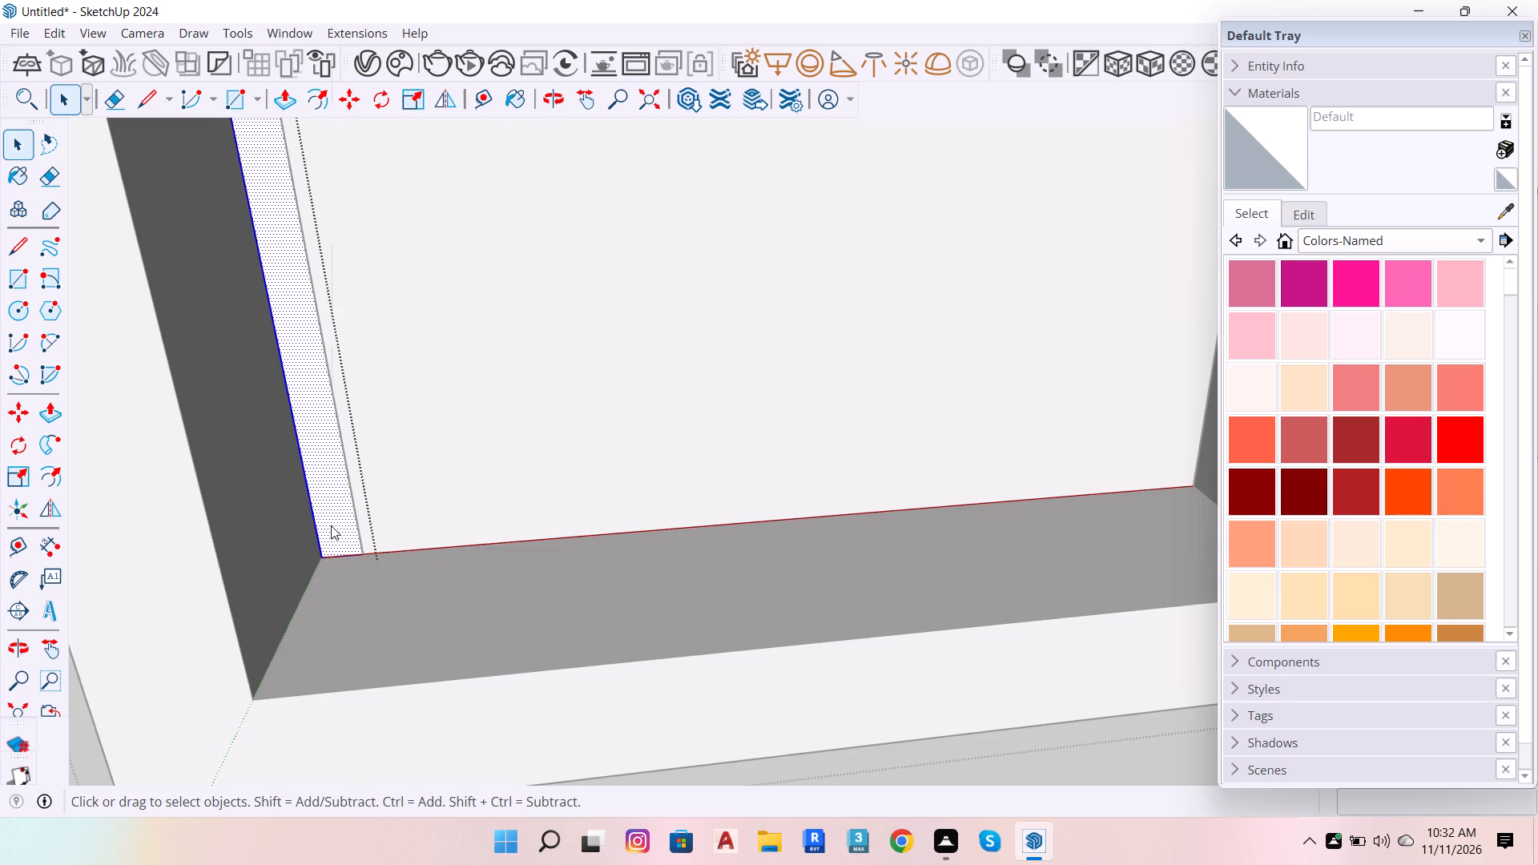
{"action": "right_click", "coordinate": [331, 525]}
{"action": "triple_click", "coordinate": [312, 377]}
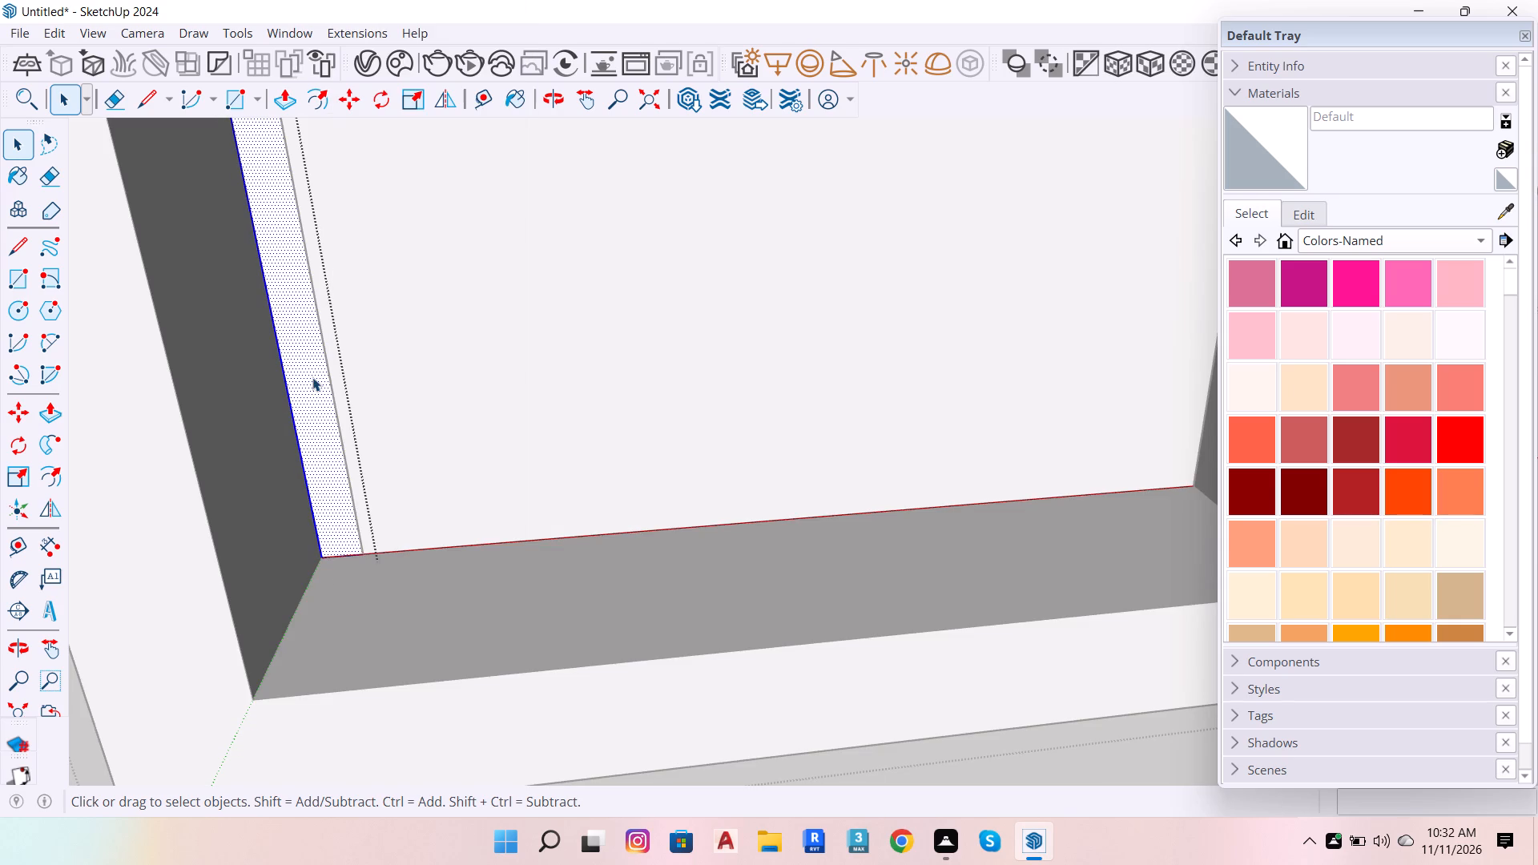
{"action": "right_click", "coordinate": [312, 377]}
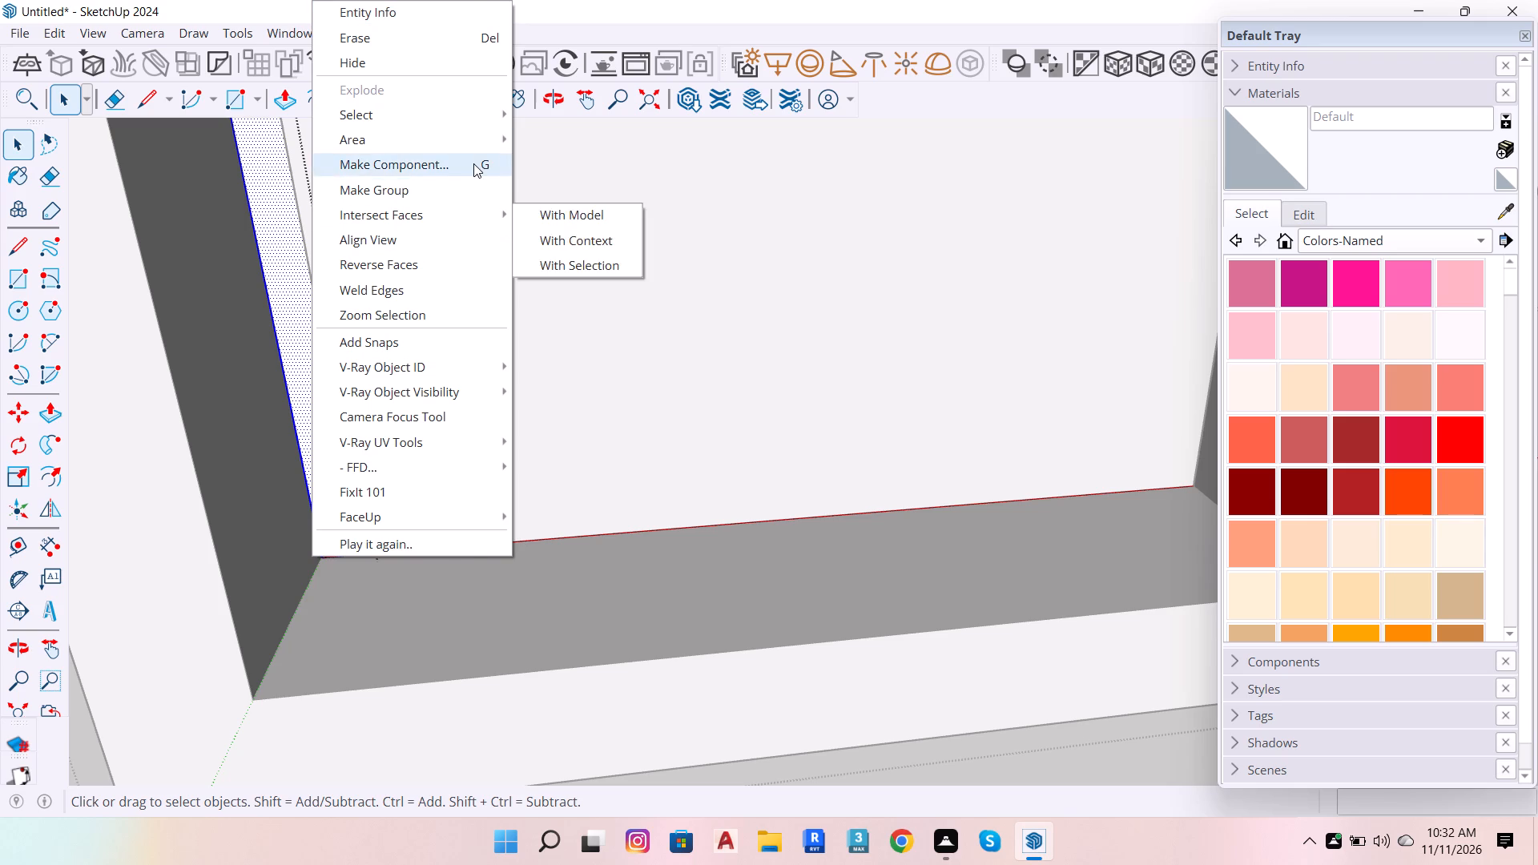
{"action": "left_click", "coordinate": [473, 163]}
{"action": "left_click", "coordinate": [773, 670]}
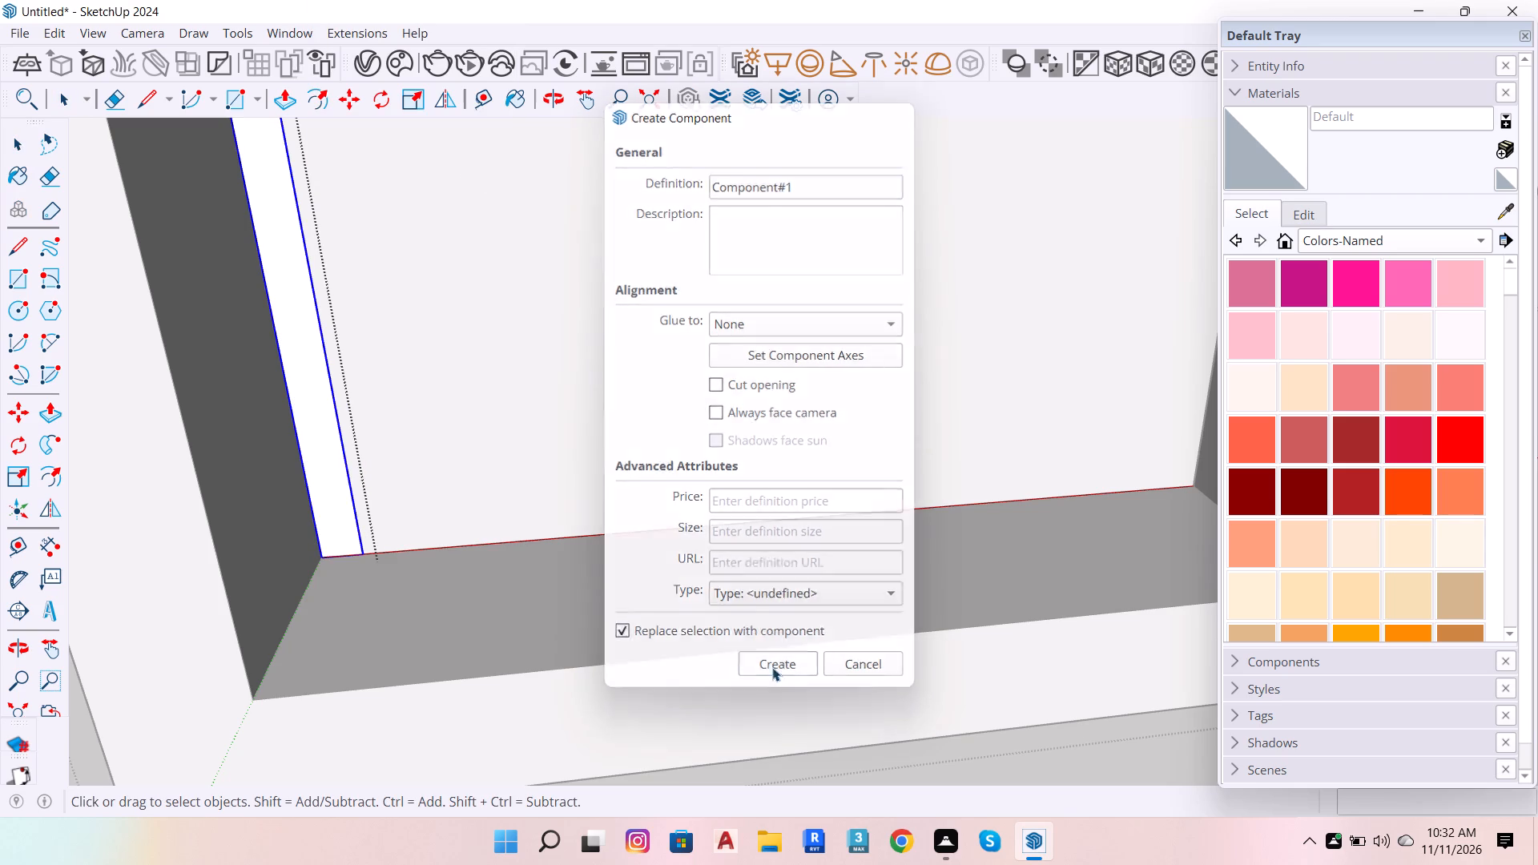
Inside the new component, extrude the strip face outward 2 inches with Push/Pull.
{"action": "double_click", "coordinate": [348, 505]}
{"action": "left_click", "coordinate": [348, 505]}
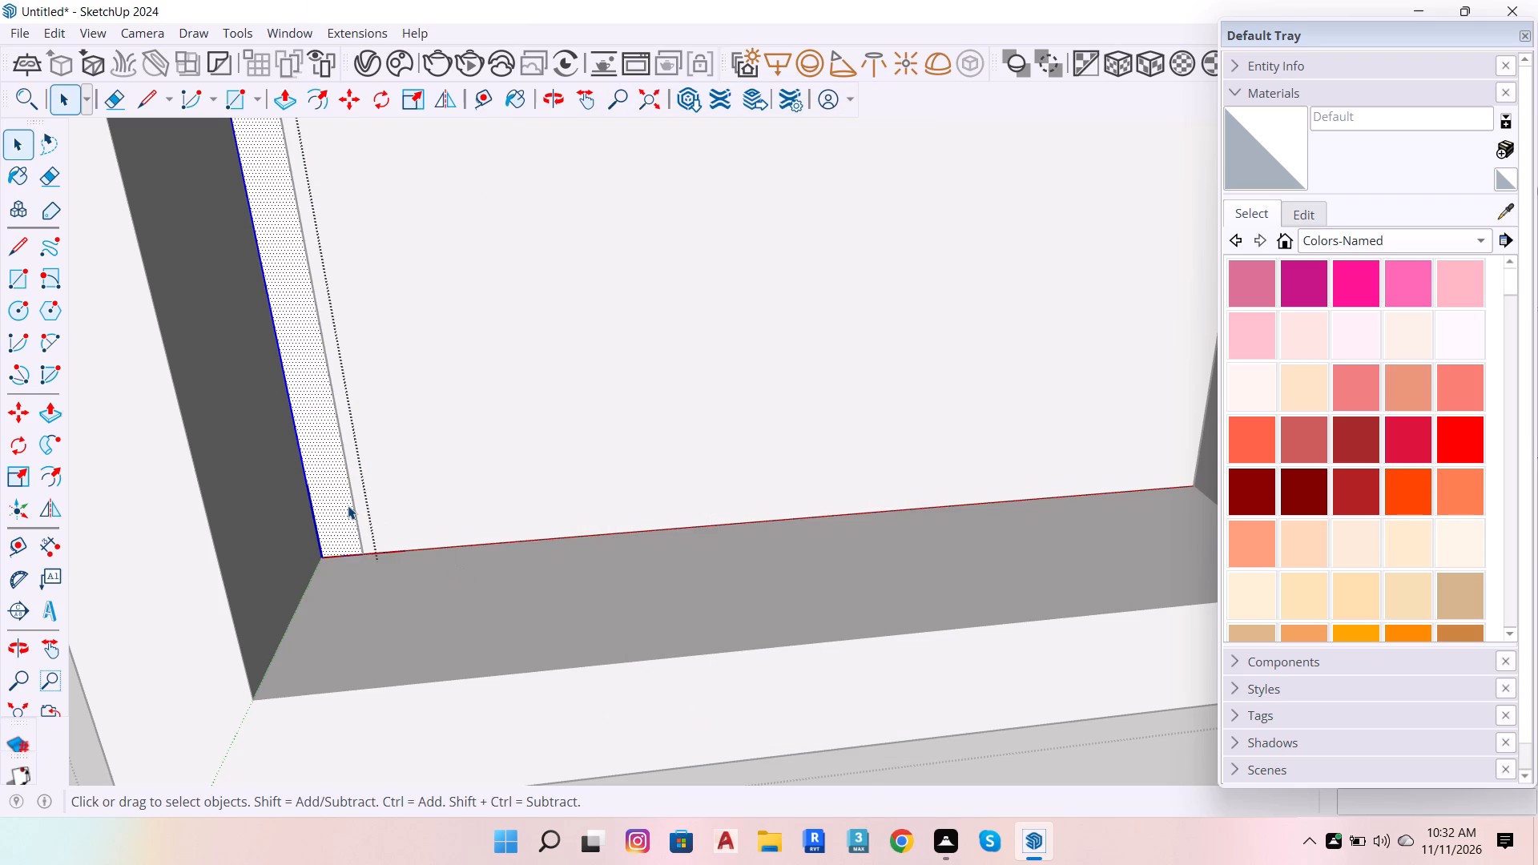
{"action": "key", "text": "p"}
{"action": "left_click", "coordinate": [348, 505]}
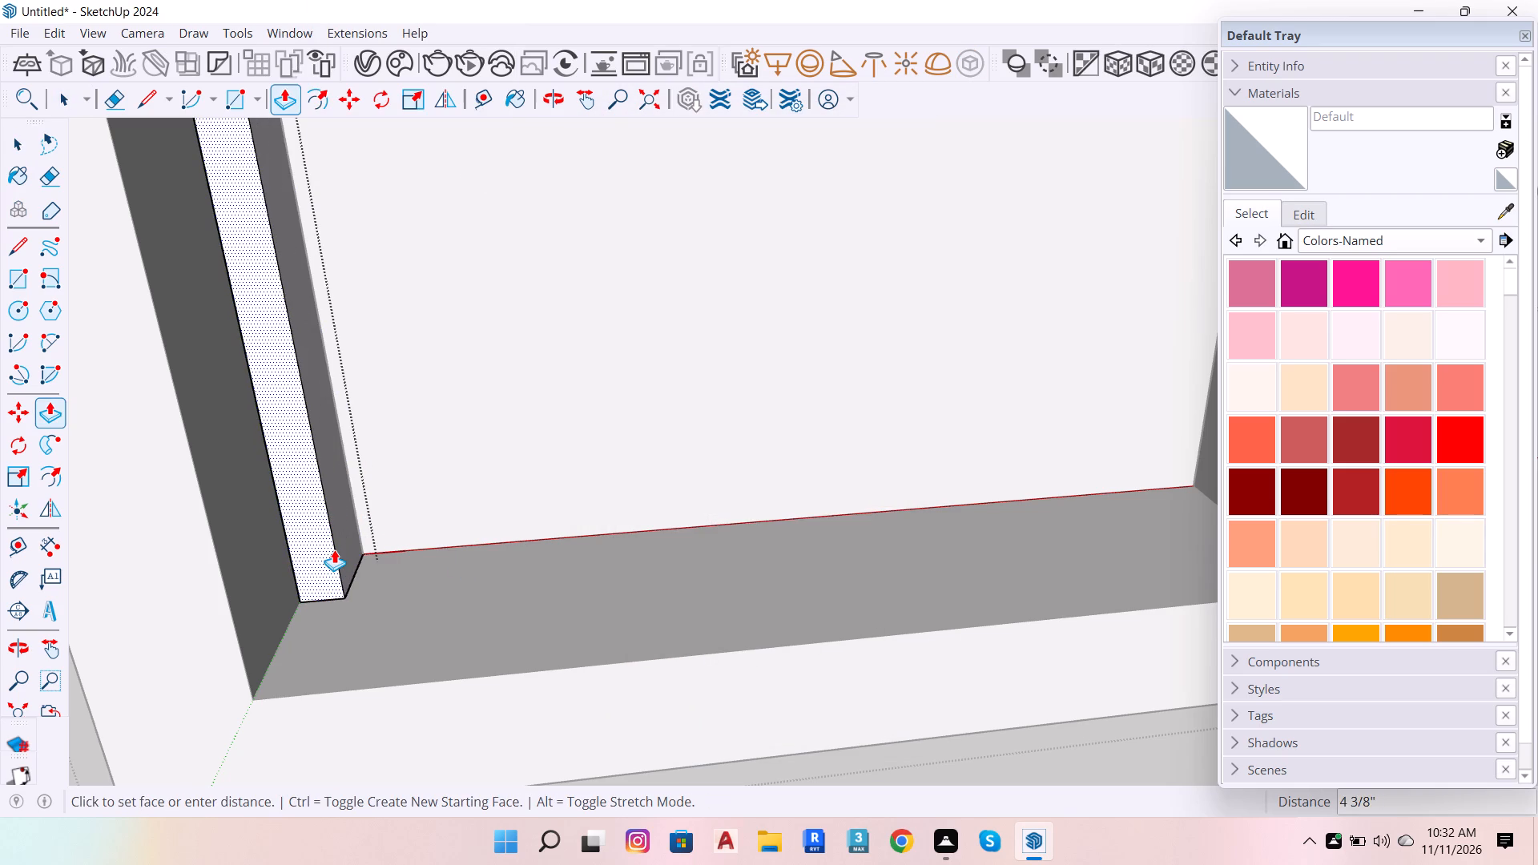
{"action": "key", "text": "2"}
{"action": "key", "text": "Return"}
{"action": "key", "text": "space"}
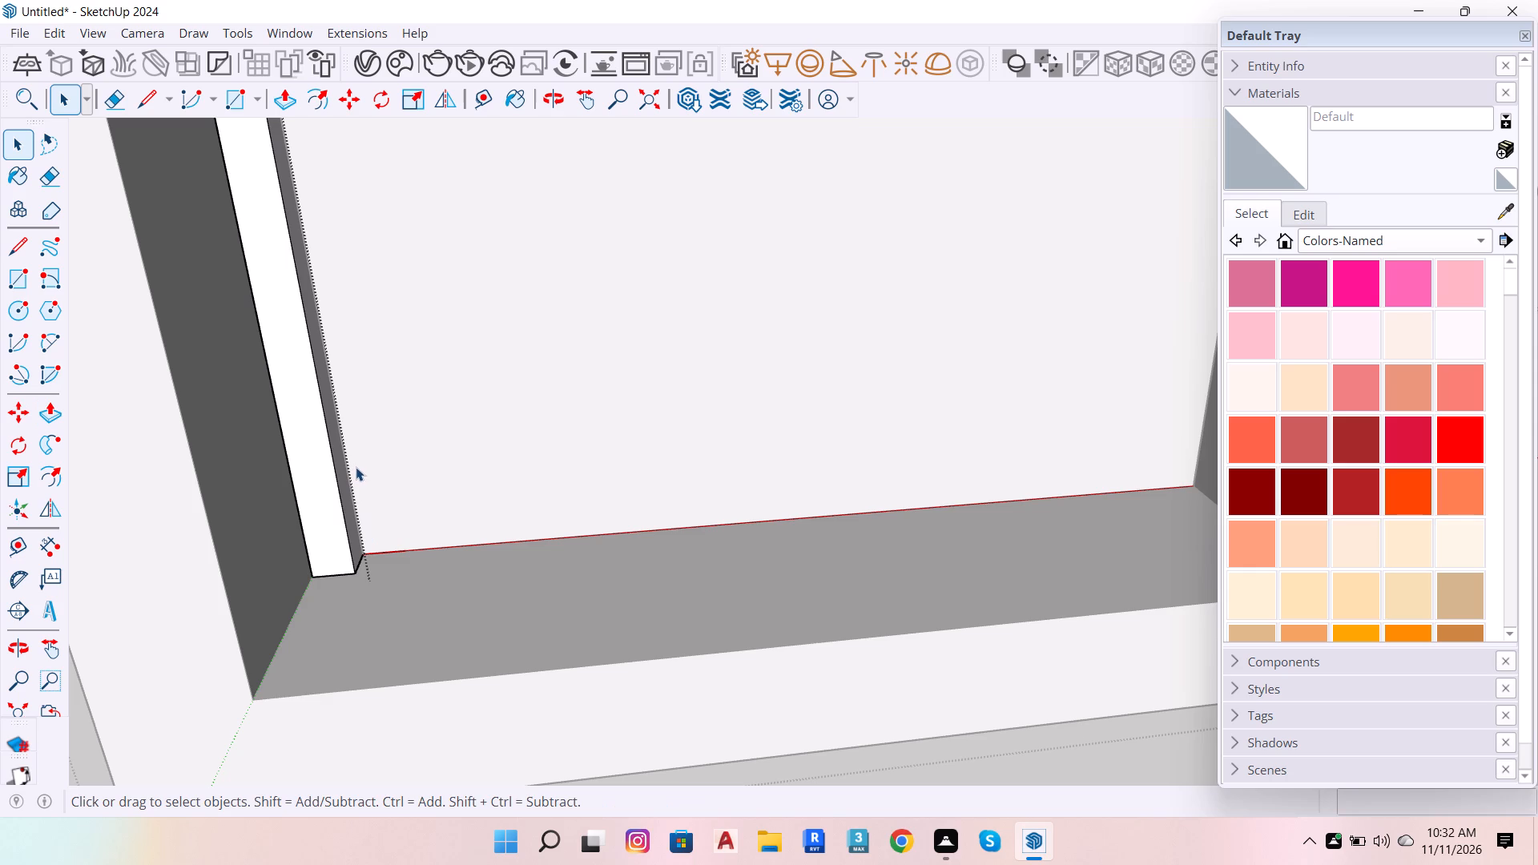
Place a vertical guide line 1 inch from the strip's inner back edge and exit component editing.
{"action": "key", "text": "t"}
{"action": "left_click", "coordinate": [345, 465]}
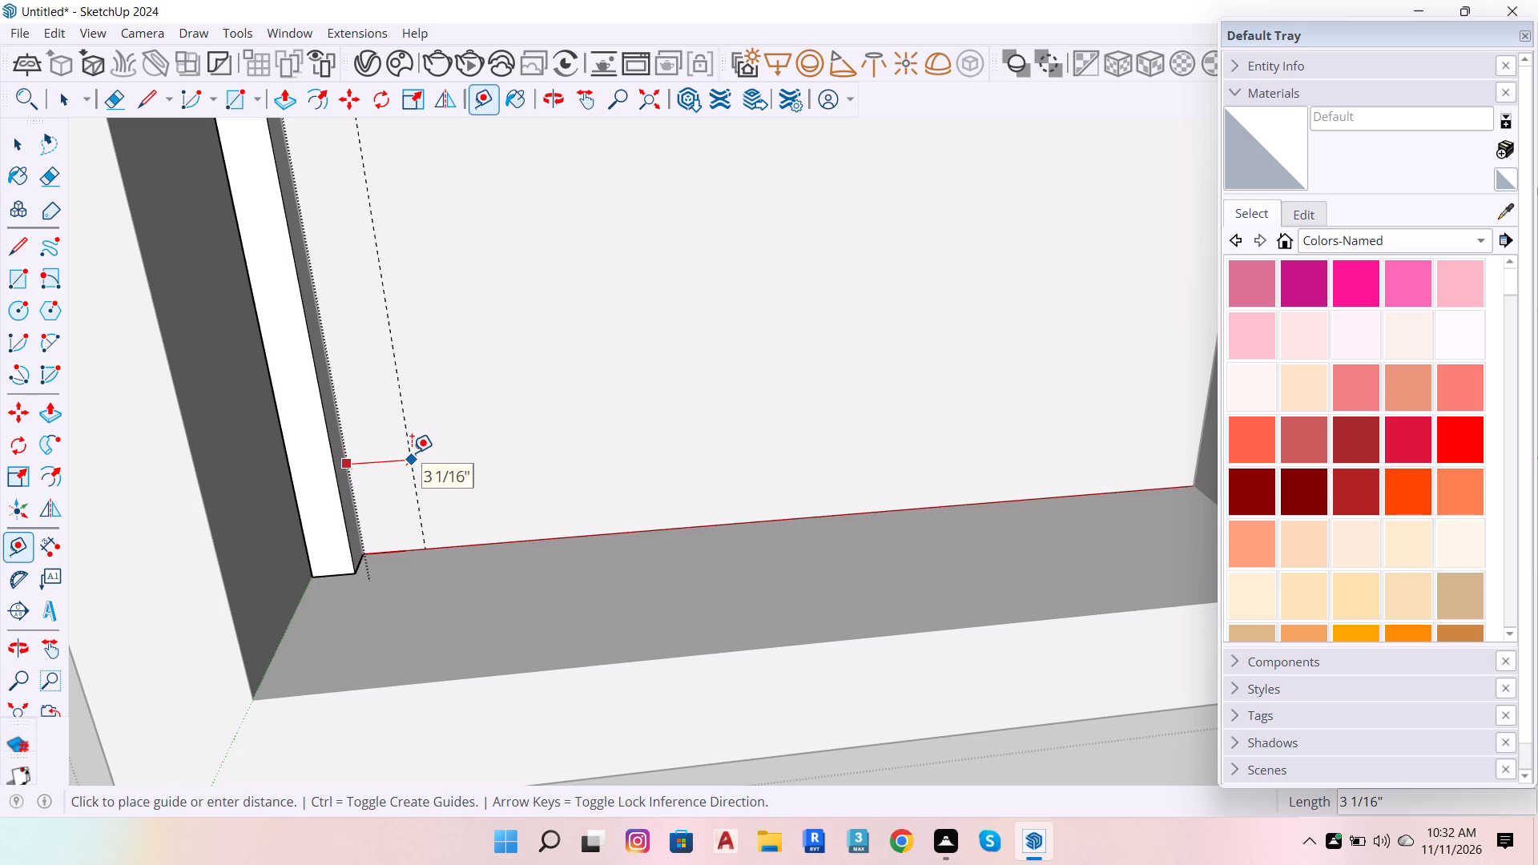
{"action": "key", "text": "1"}
{"action": "key", "text": "Return"}
{"action": "key", "text": "space"}
{"action": "left_click", "coordinate": [322, 506]}
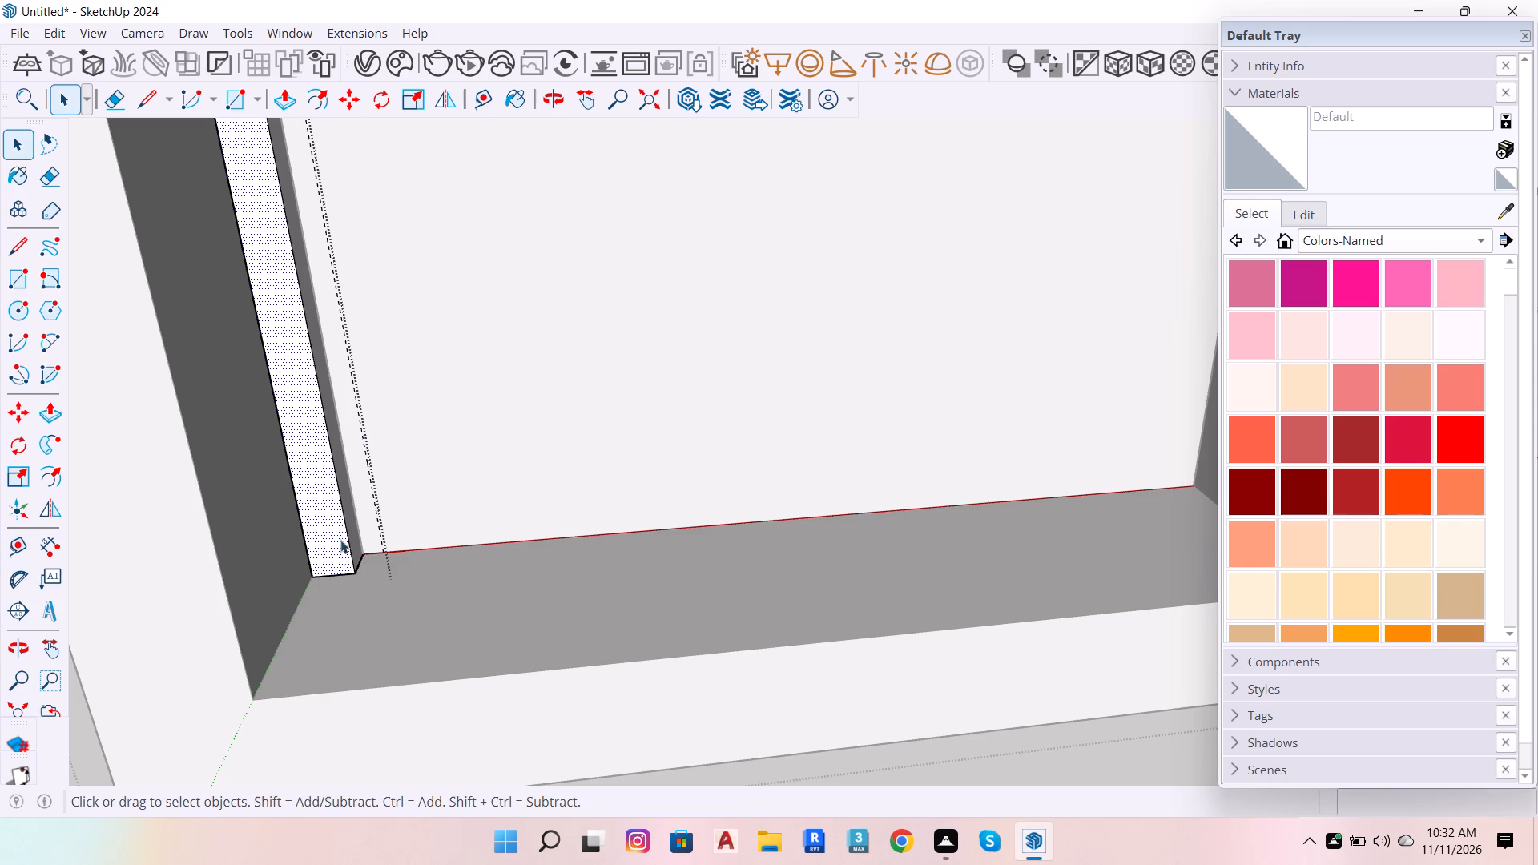
{"action": "left_click", "coordinate": [85, 566]}
{"action": "scroll", "coordinate": [365, 549], "scroll_direction": "down", "scroll_amount": 7}
{"action": "double_click", "coordinate": [185, 677]}
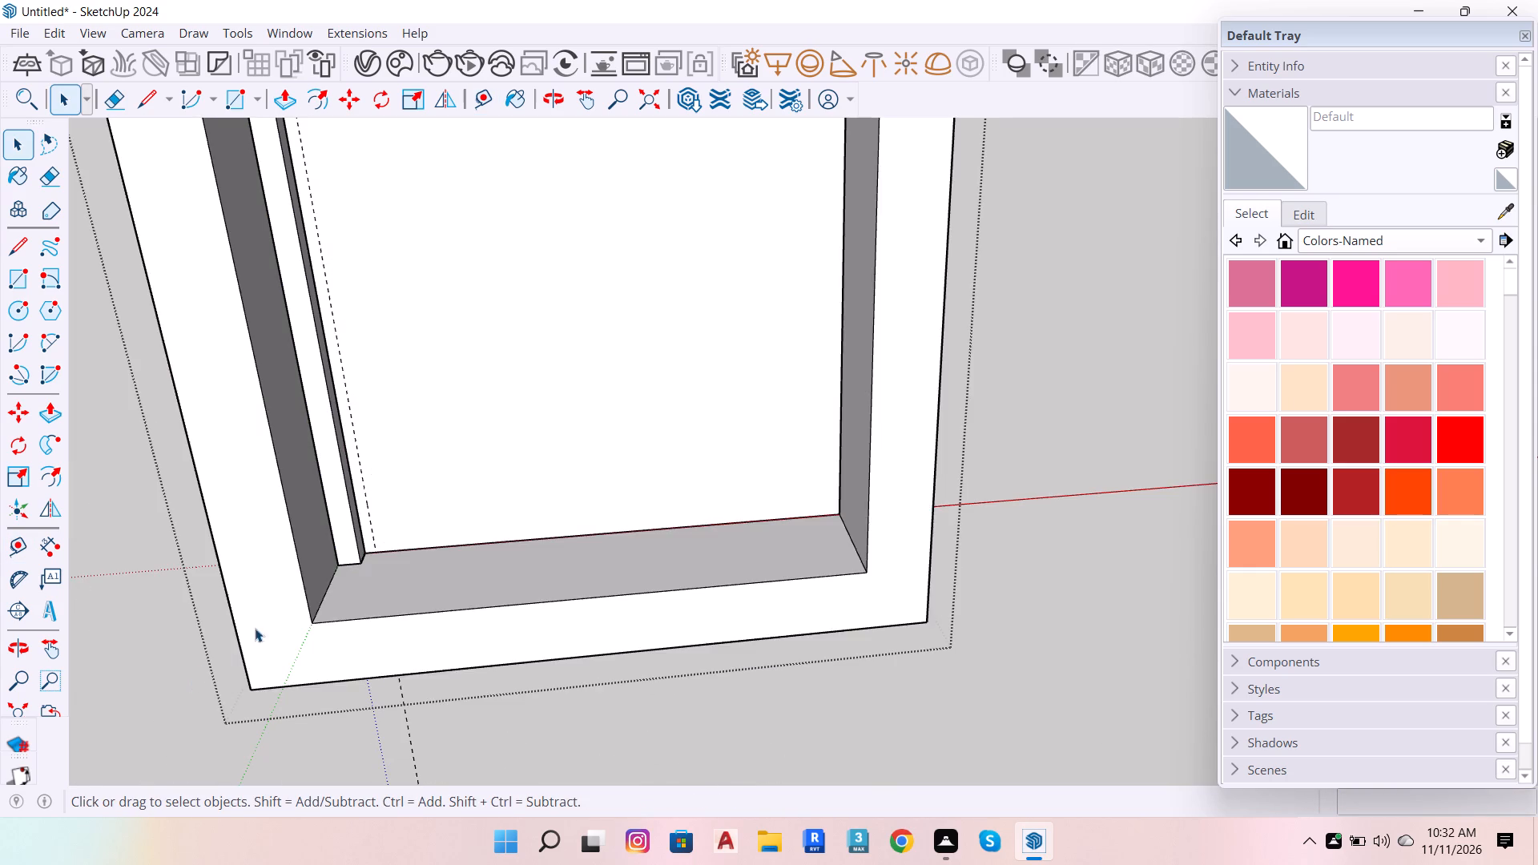
Copy the first strip 3 inches across from its back base corner to the guide line.
{"action": "scroll", "coordinate": [334, 532], "scroll_direction": "down", "scroll_amount": 1}
{"action": "scroll", "coordinate": [336, 525], "scroll_direction": "up", "scroll_amount": 7}
{"action": "left_click", "coordinate": [344, 523]}
{"action": "scroll", "coordinate": [346, 594], "scroll_direction": "up", "scroll_amount": 13}
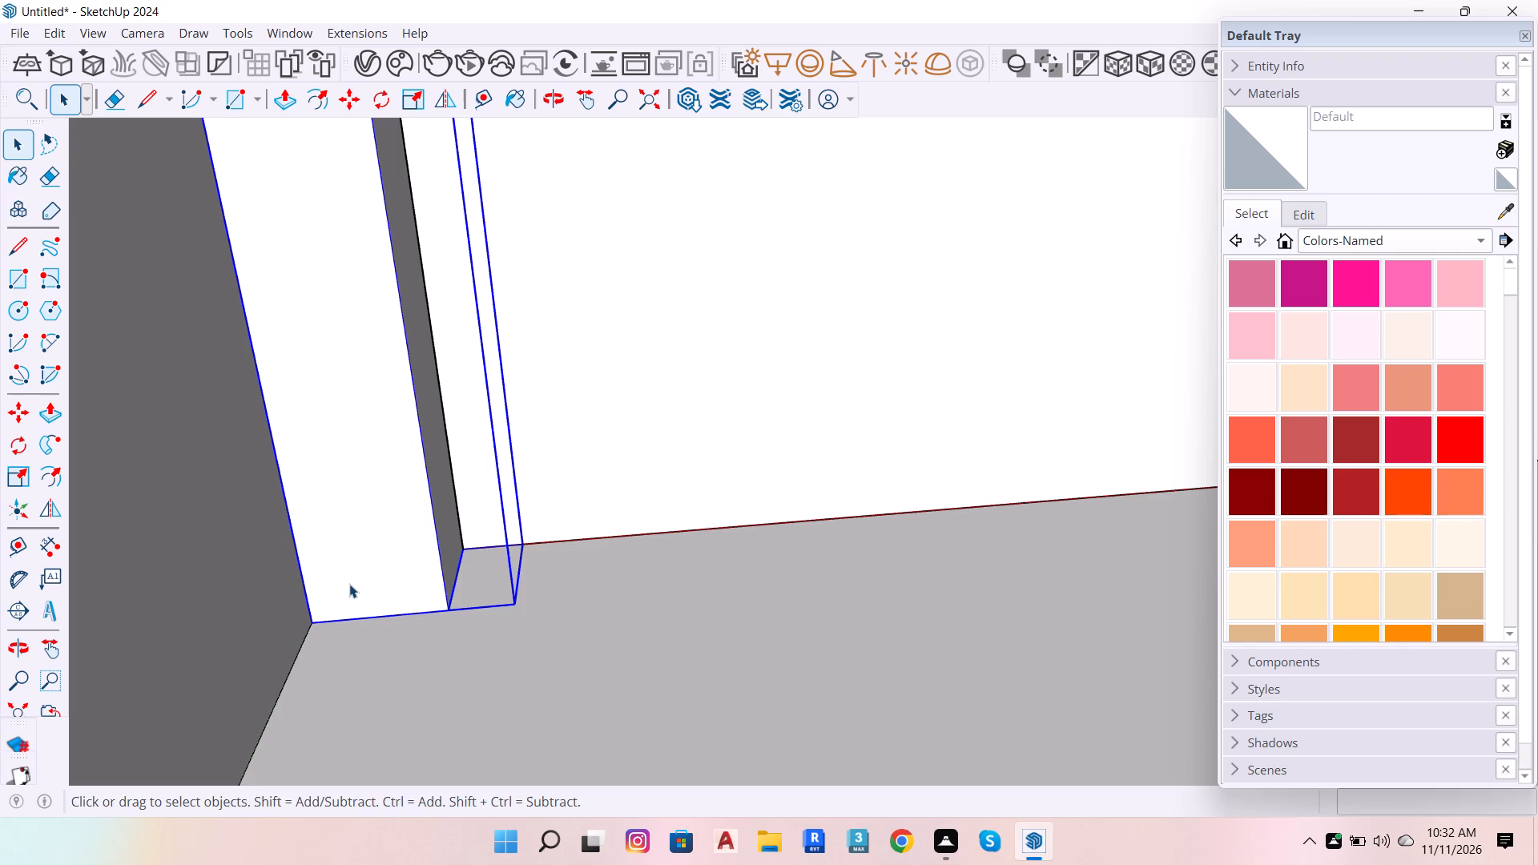
{"action": "key", "text": "m"}
{"action": "scroll", "coordinate": [326, 553], "scroll_direction": "up", "scroll_amount": 5}
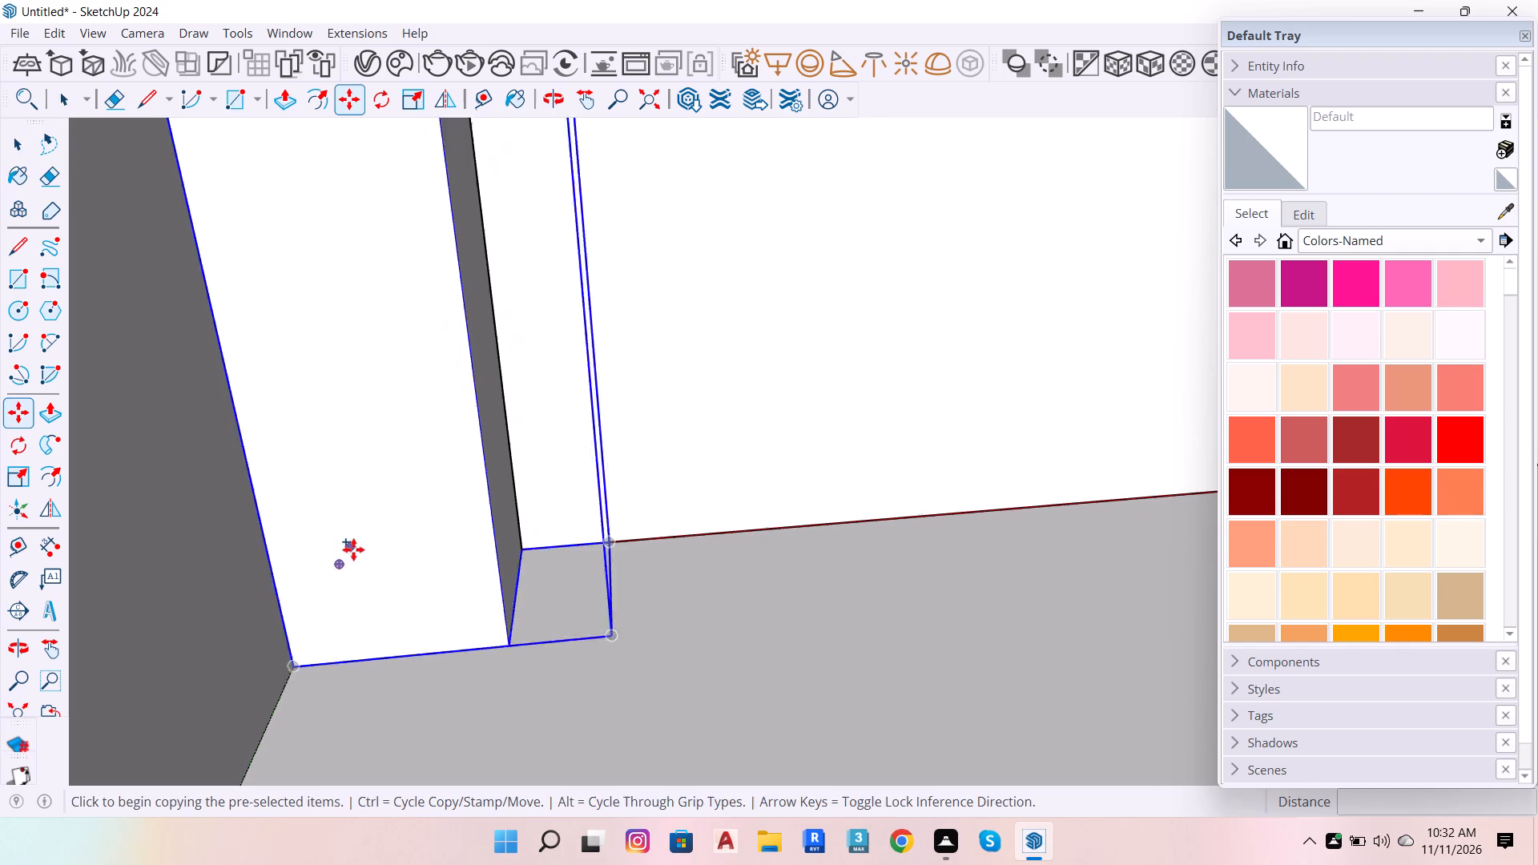
{"action": "scroll", "coordinate": [353, 549], "scroll_direction": "up", "scroll_amount": 2}
{"action": "left_click", "coordinate": [335, 567]}
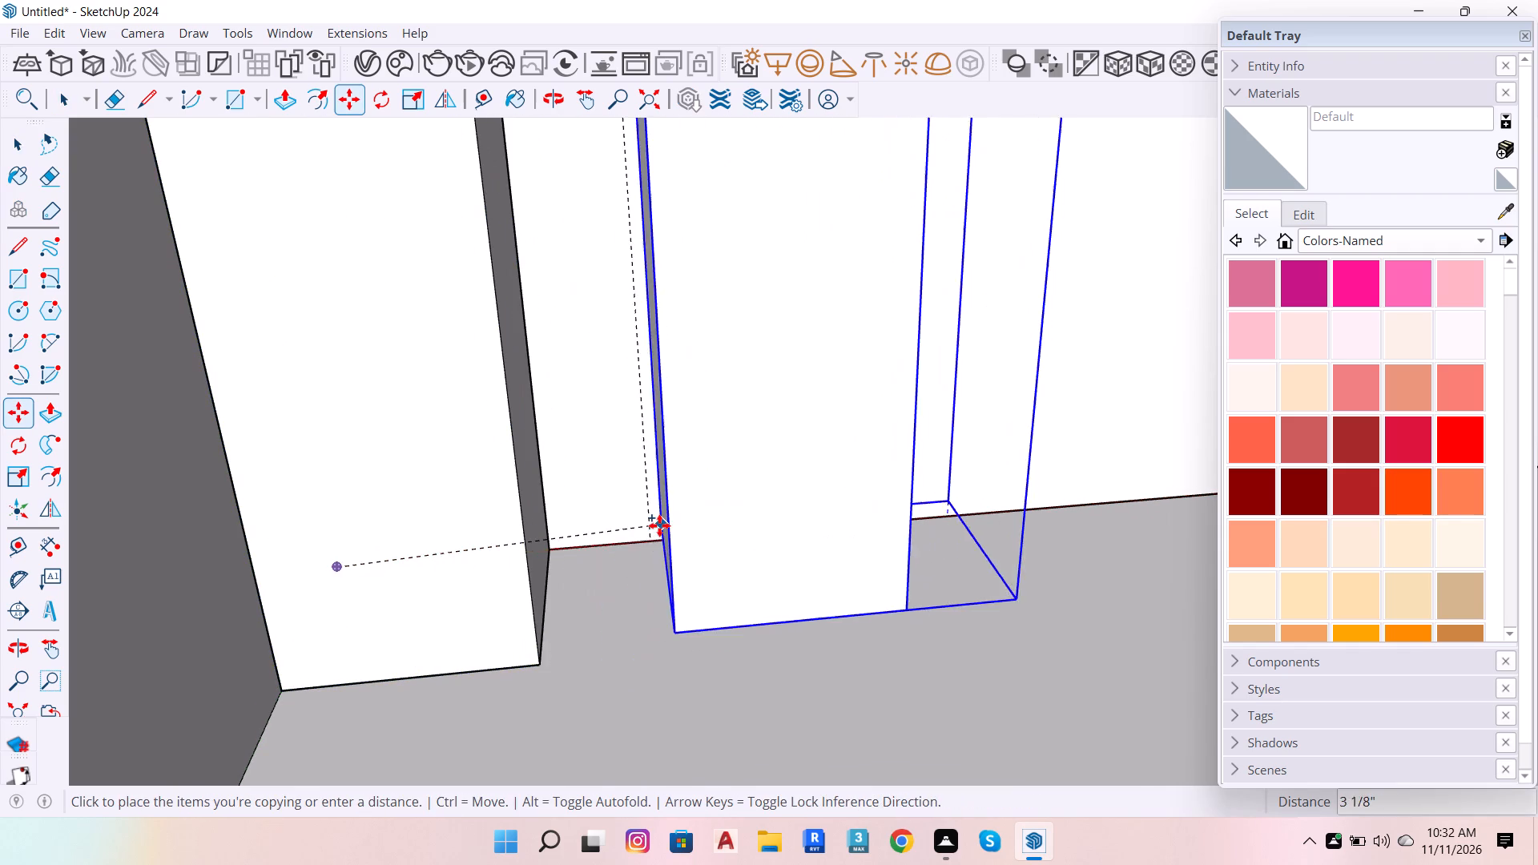
{"action": "left_click", "coordinate": [649, 539]}
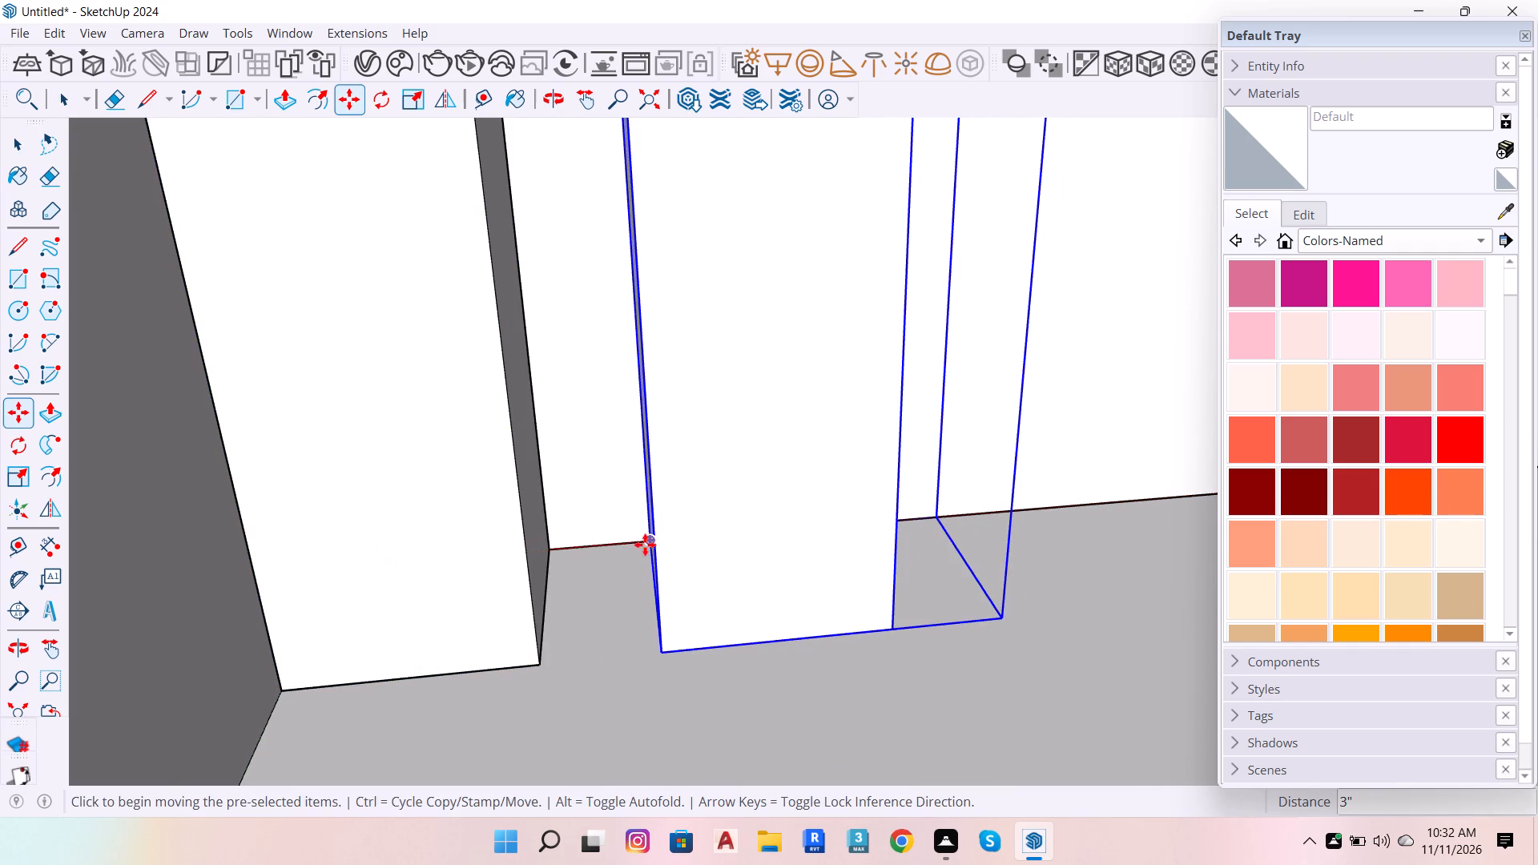
{"action": "key", "text": "space"}
Copy the second strip 3 inches across, using matching back base corners, to add a third strip.
{"action": "key", "text": "m"}
{"action": "left_click", "coordinate": [548, 552]}
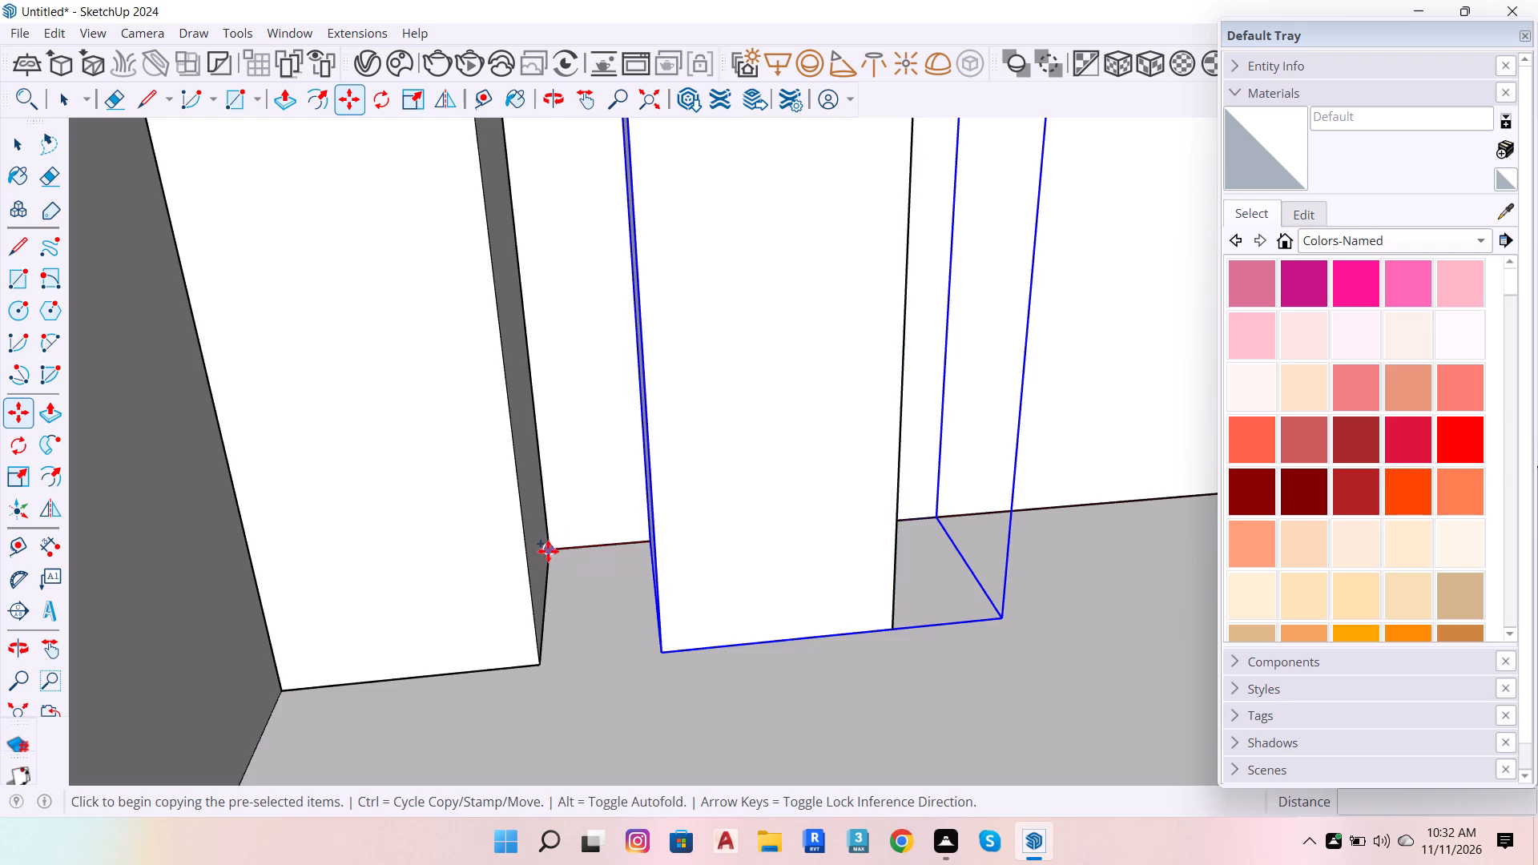
{"action": "scroll", "coordinate": [313, 497], "scroll_direction": "down", "scroll_amount": 15}
{"action": "scroll", "coordinate": [494, 499], "scroll_direction": "up", "scroll_amount": 7}
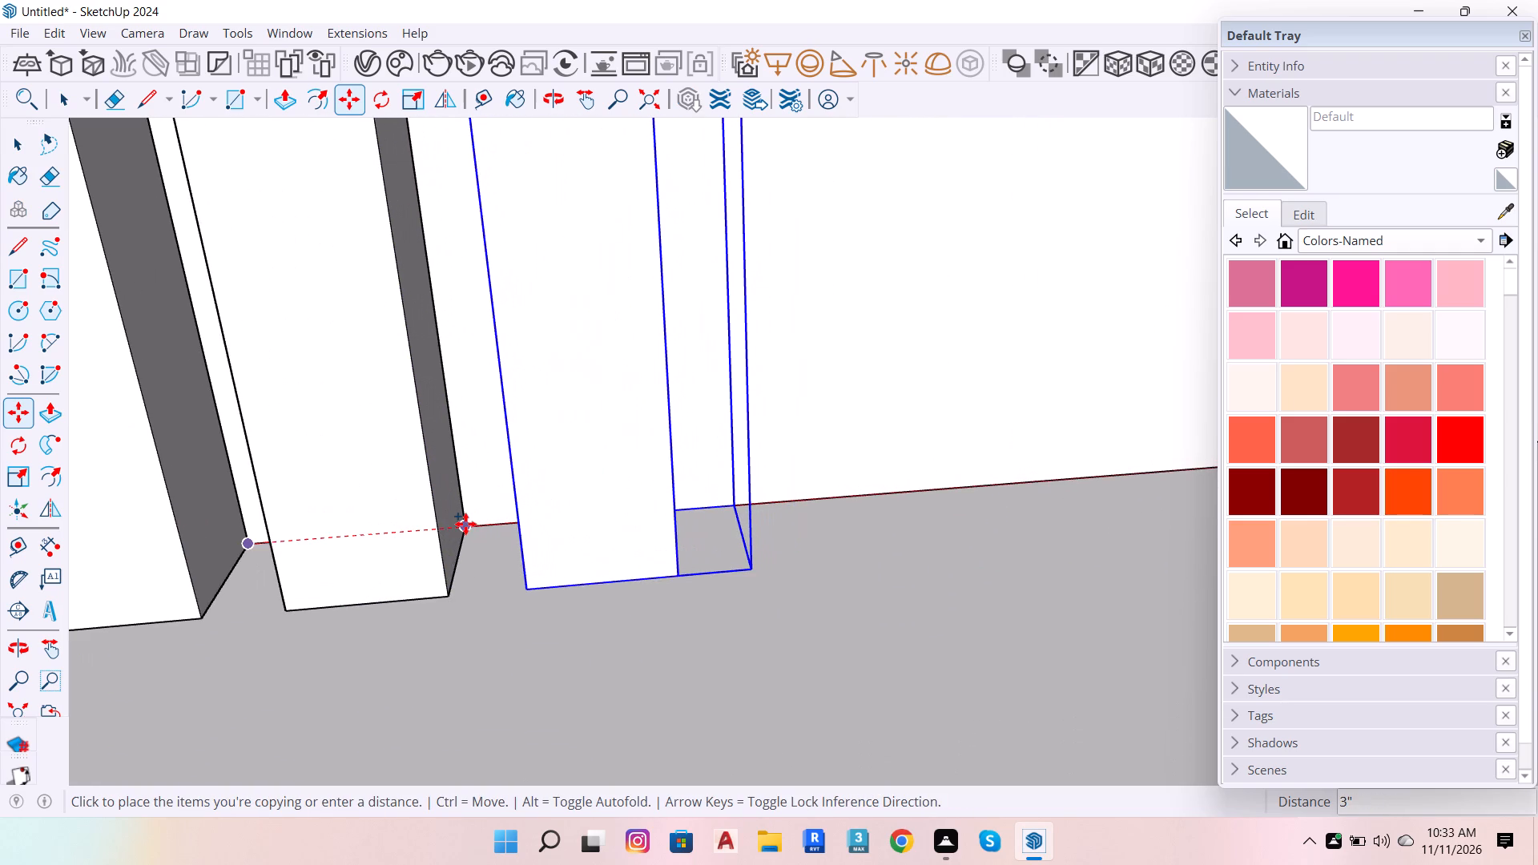
{"action": "left_click", "coordinate": [464, 525]}
{"action": "key", "text": "space"}
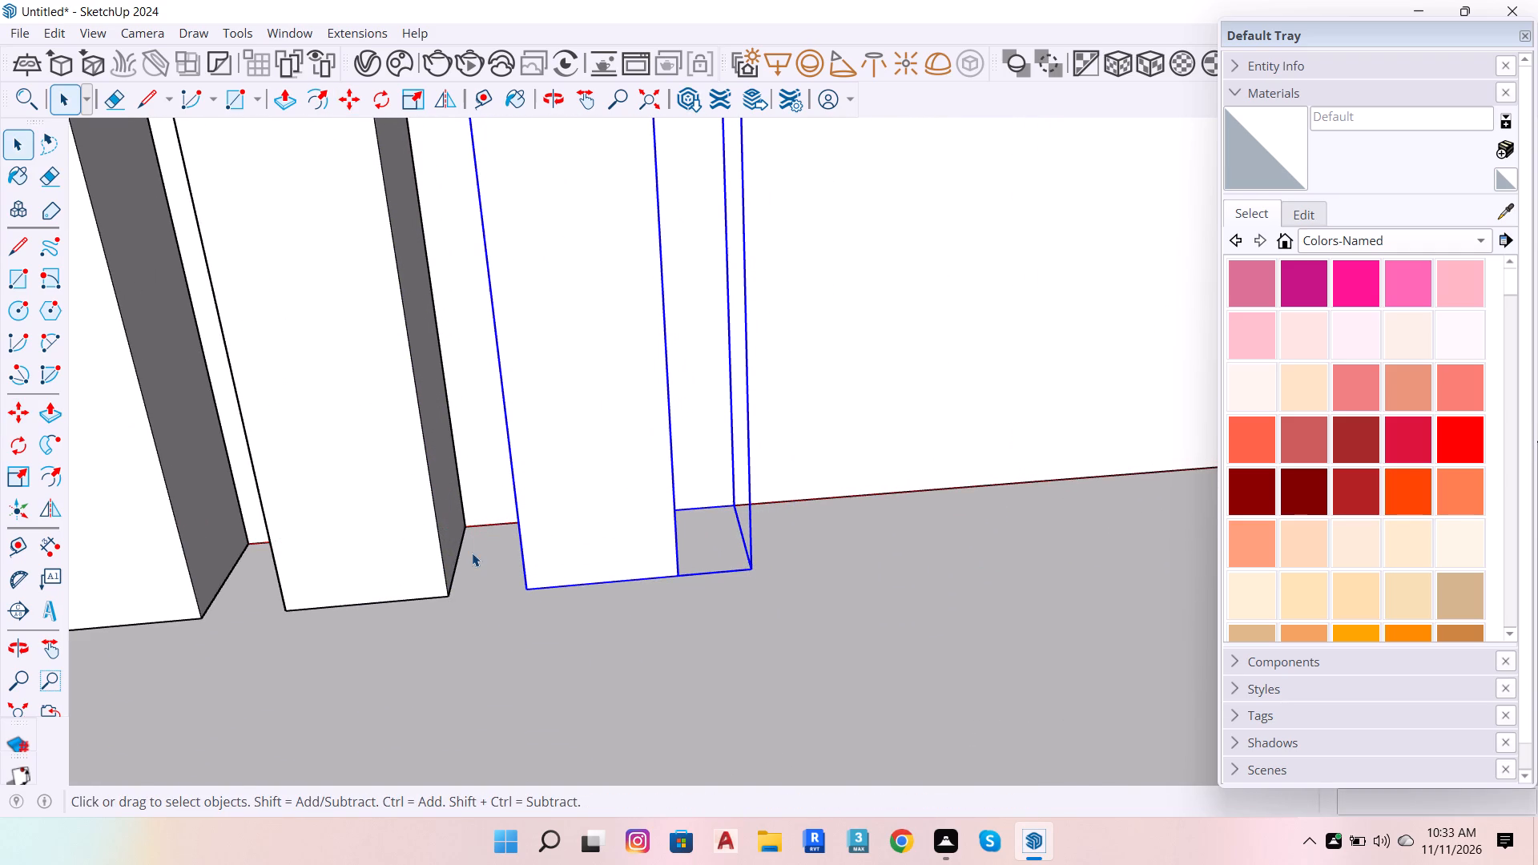
Select the second and third strips together and copy the pair 6 inches across along the frame's base.
{"action": "scroll", "coordinate": [472, 553], "scroll_direction": "down", "scroll_amount": 8}
{"action": "left_click", "coordinate": [404, 545], "text": "shift"}
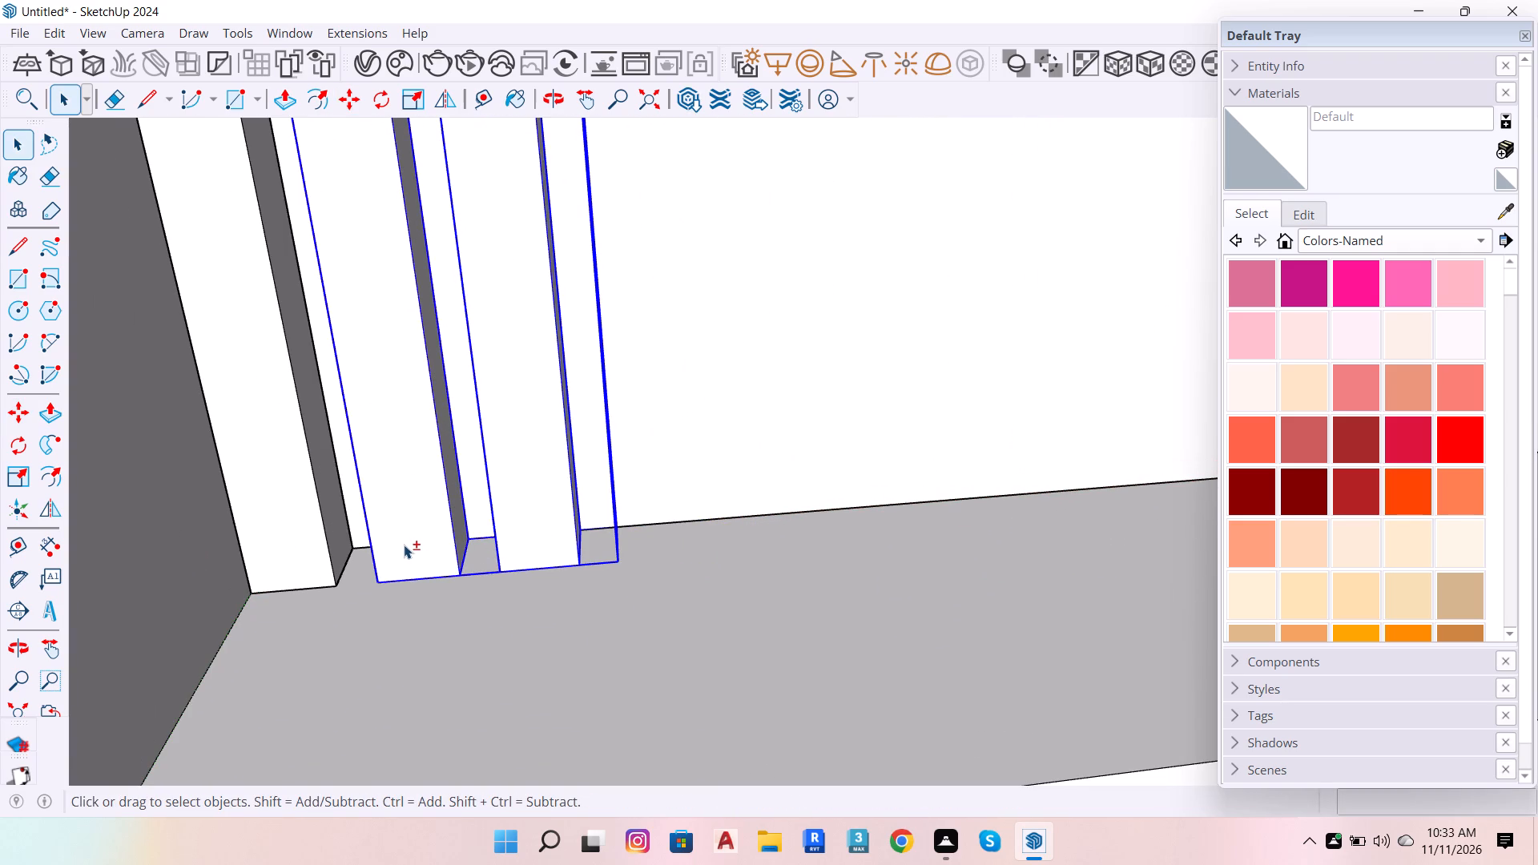
{"action": "scroll", "coordinate": [255, 521], "scroll_direction": "up", "scroll_amount": 9}
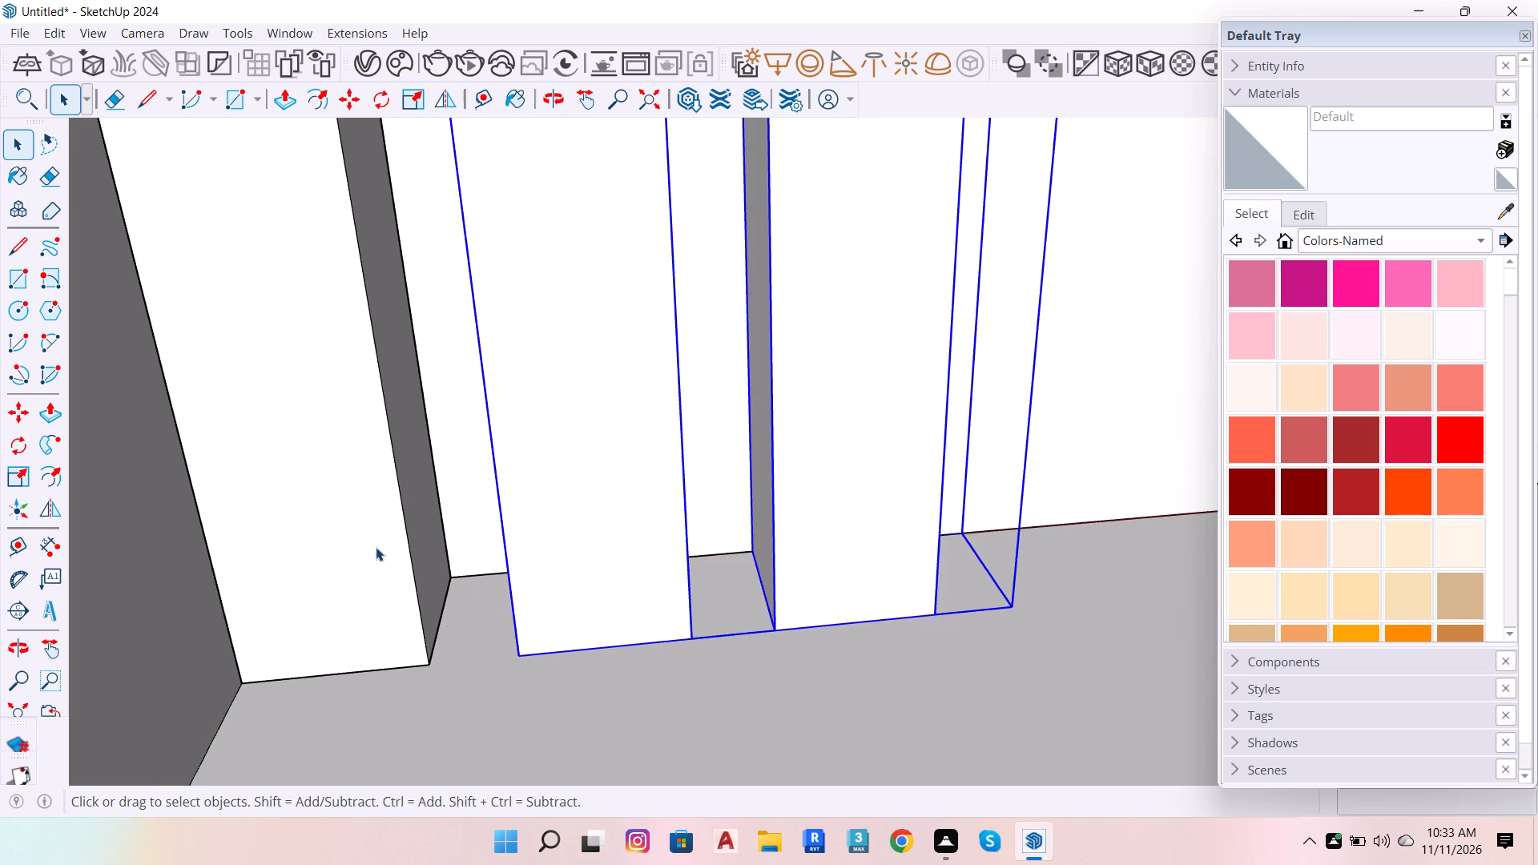
{"action": "key", "text": "m"}
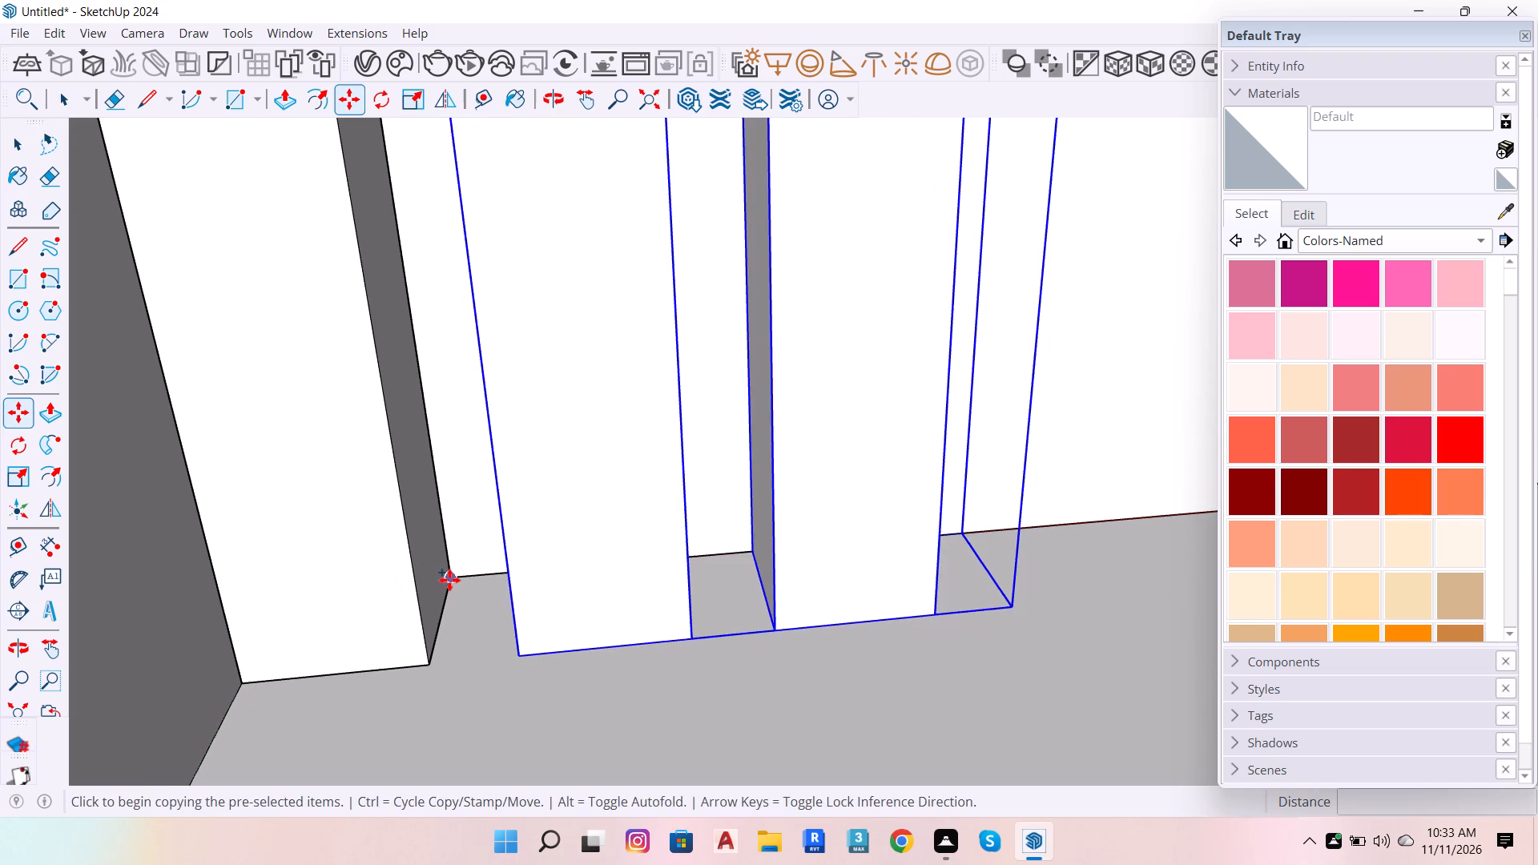
{"action": "left_click", "coordinate": [450, 579]}
{"action": "scroll", "coordinate": [236, 529], "scroll_direction": "down", "scroll_amount": 14}
{"action": "scroll", "coordinate": [424, 518], "scroll_direction": "up", "scroll_amount": 7}
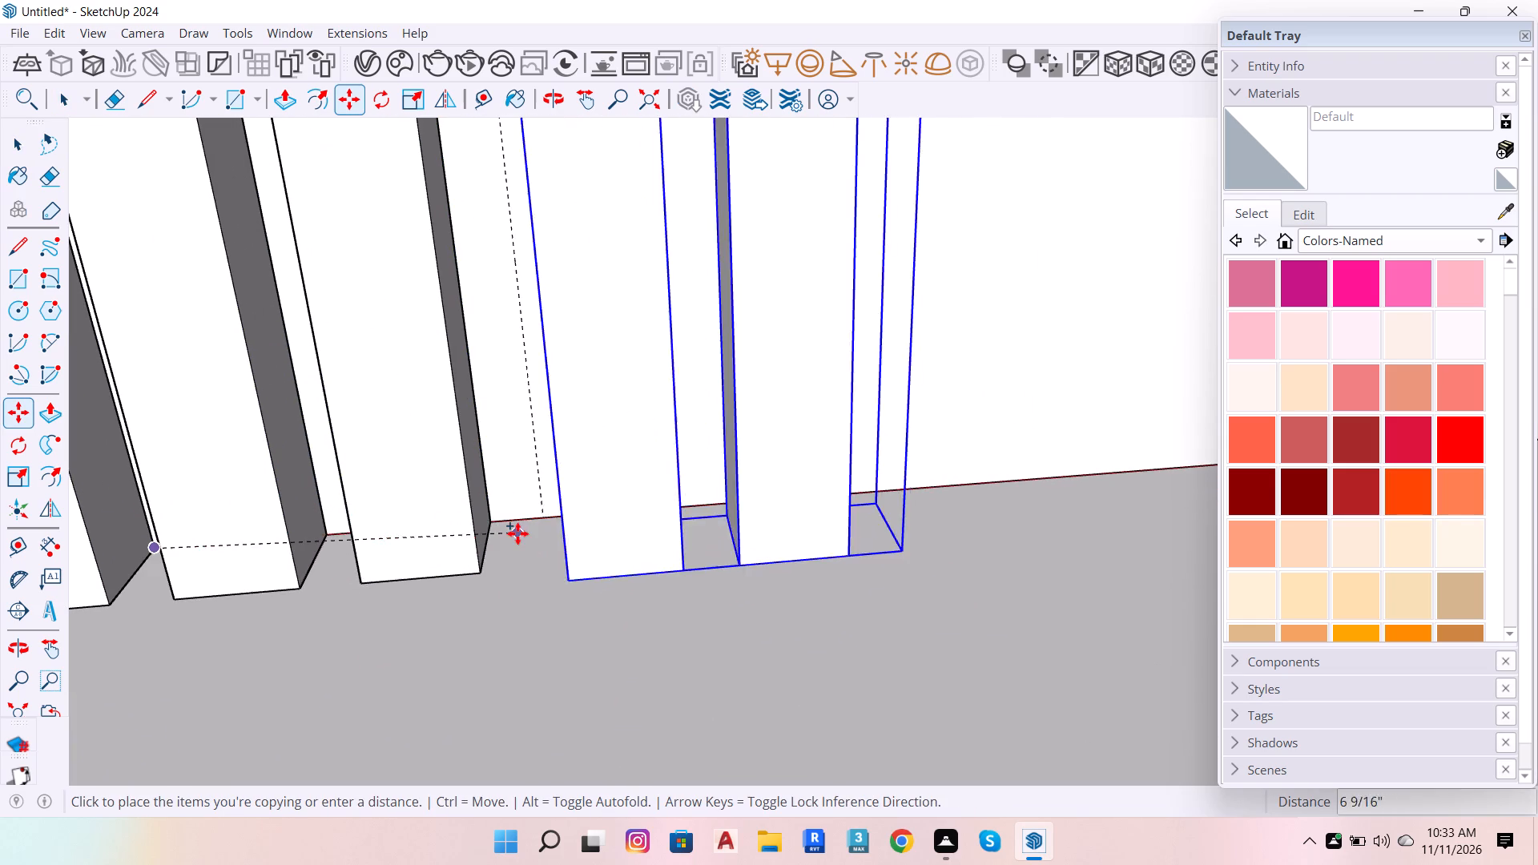
{"action": "left_click", "coordinate": [486, 523]}
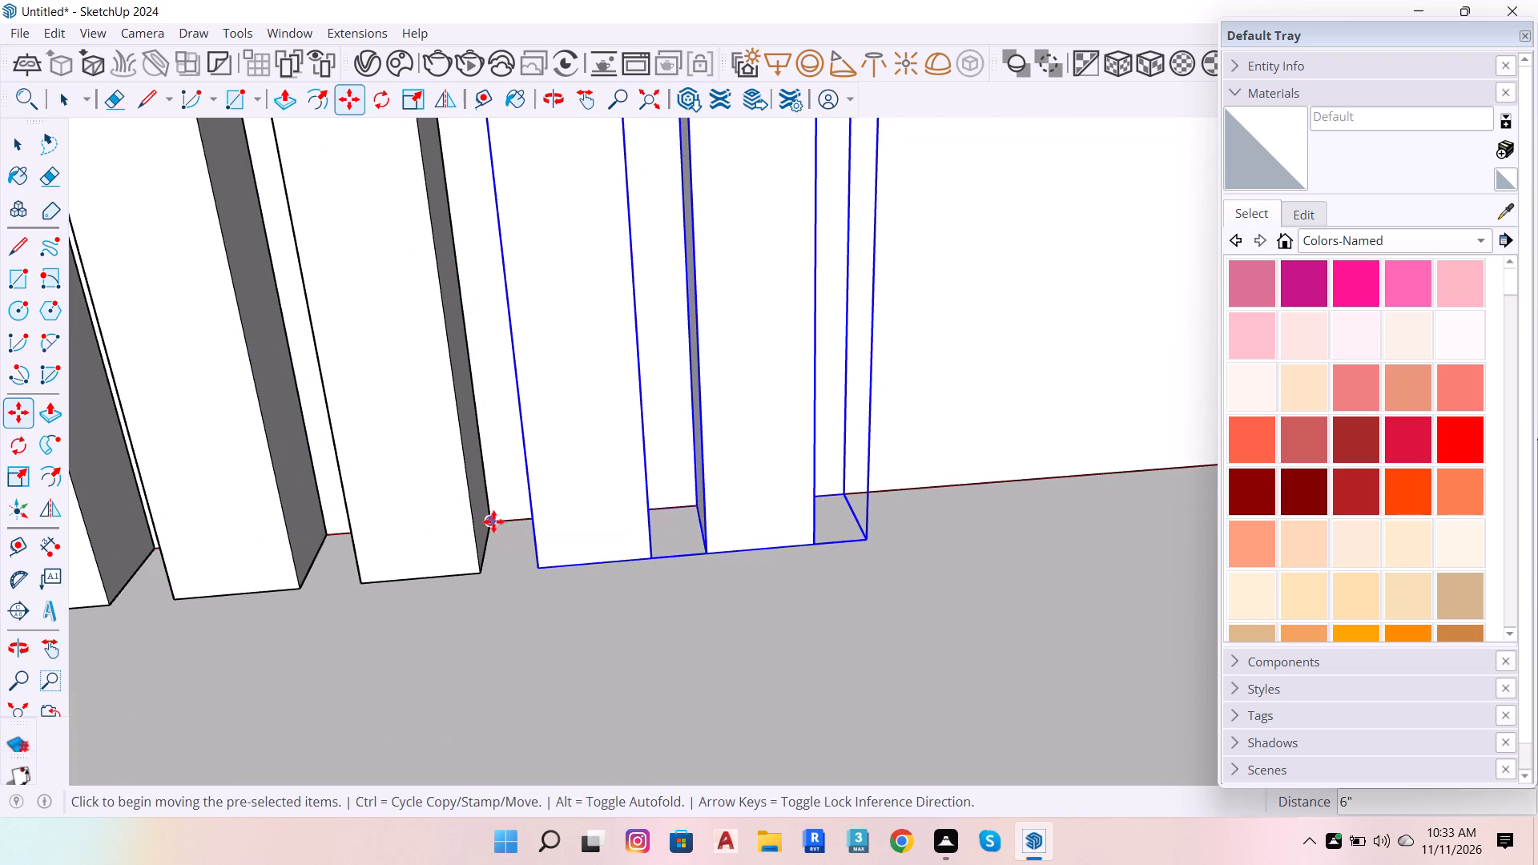
Copy the latest pair of strips across twice more, about 6 1/8 inches each time, measuring from back base corners.
{"action": "left_click", "coordinate": [489, 520]}
{"action": "scroll", "coordinate": [265, 481], "scroll_direction": "down", "scroll_amount": 8}
{"action": "scroll", "coordinate": [564, 478], "scroll_direction": "up", "scroll_amount": 7}
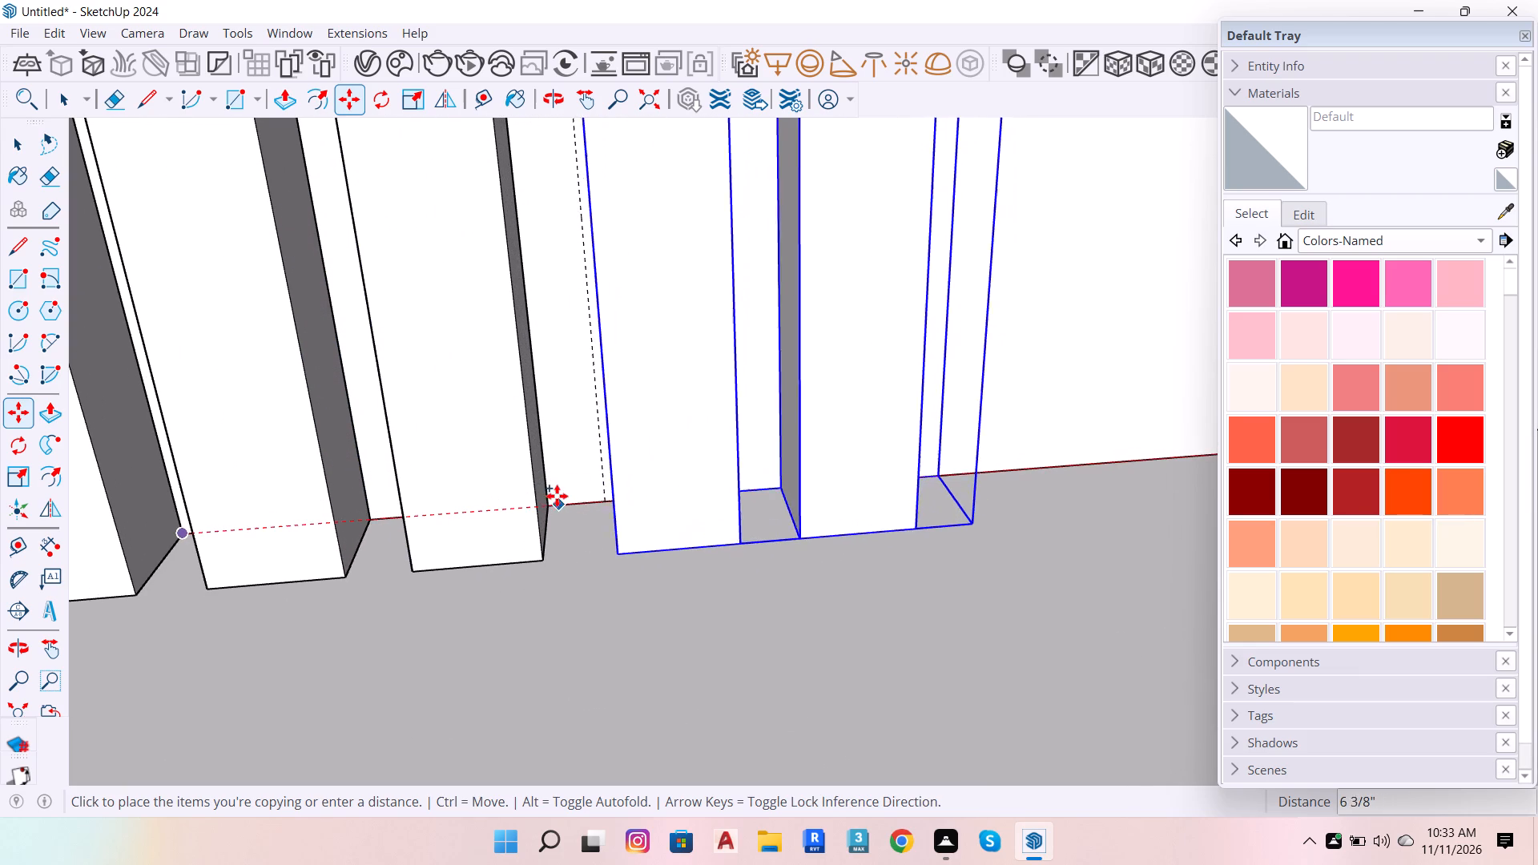
{"action": "left_click", "coordinate": [554, 500]}
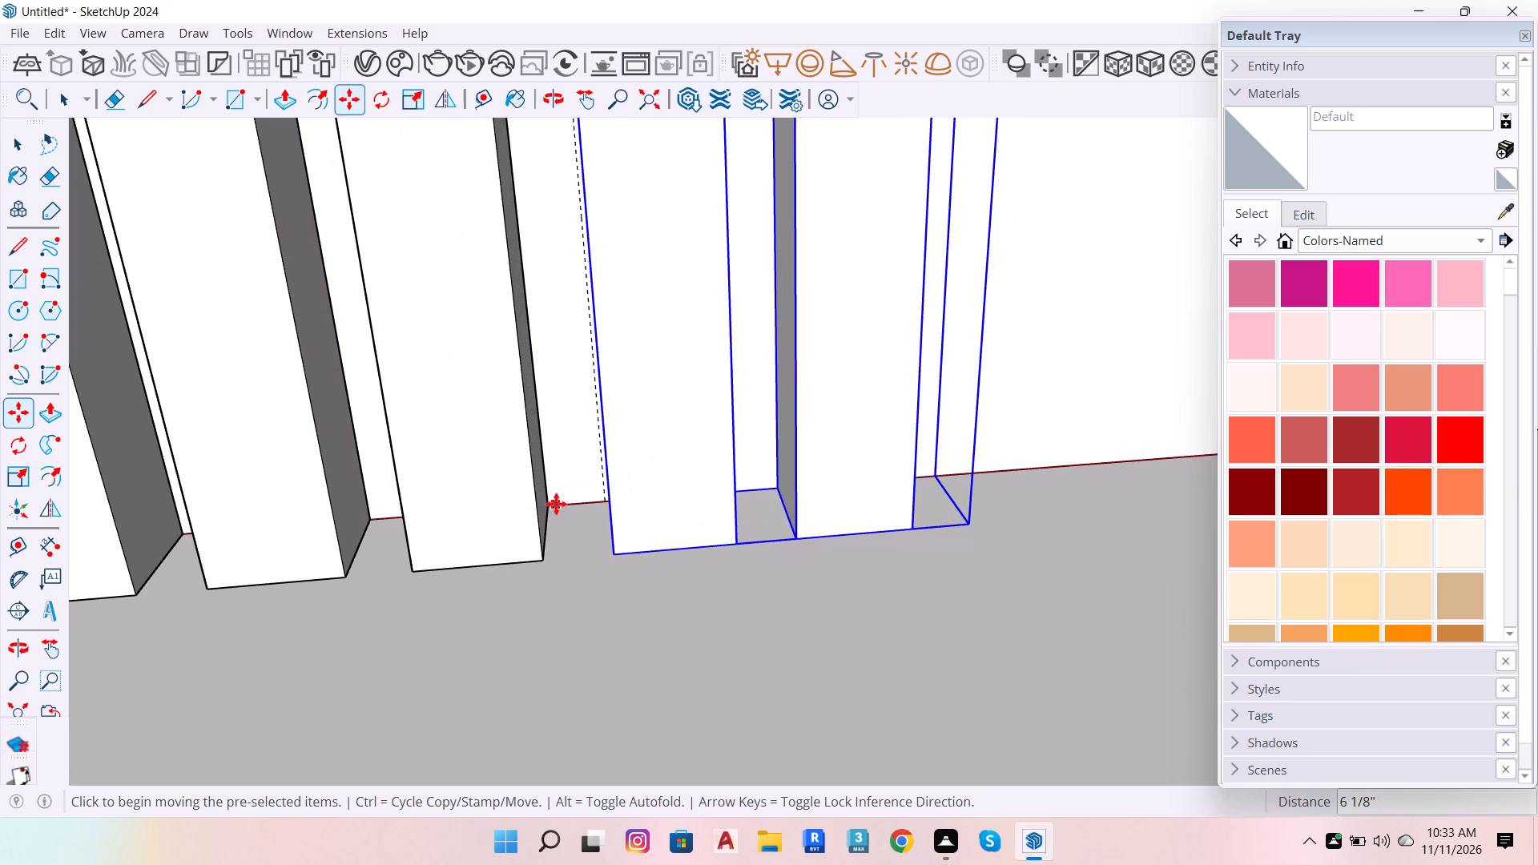
{"action": "left_click", "coordinate": [543, 505]}
{"action": "scroll", "coordinate": [292, 464], "scroll_direction": "down", "scroll_amount": 14}
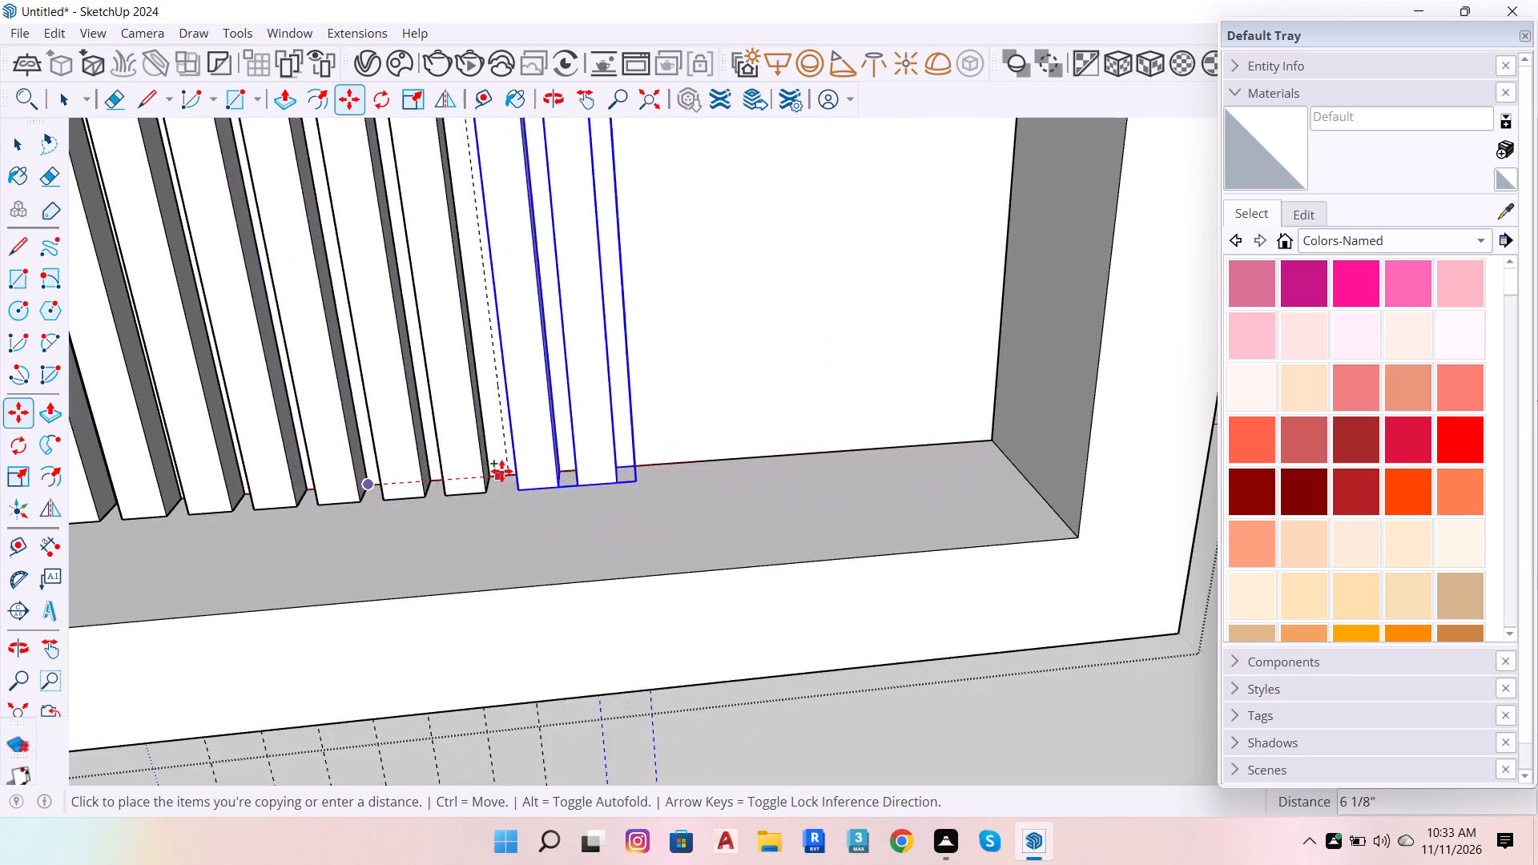
{"action": "scroll", "coordinate": [501, 471], "scroll_direction": "up", "scroll_amount": 6}
{"action": "left_click", "coordinate": [477, 480]}
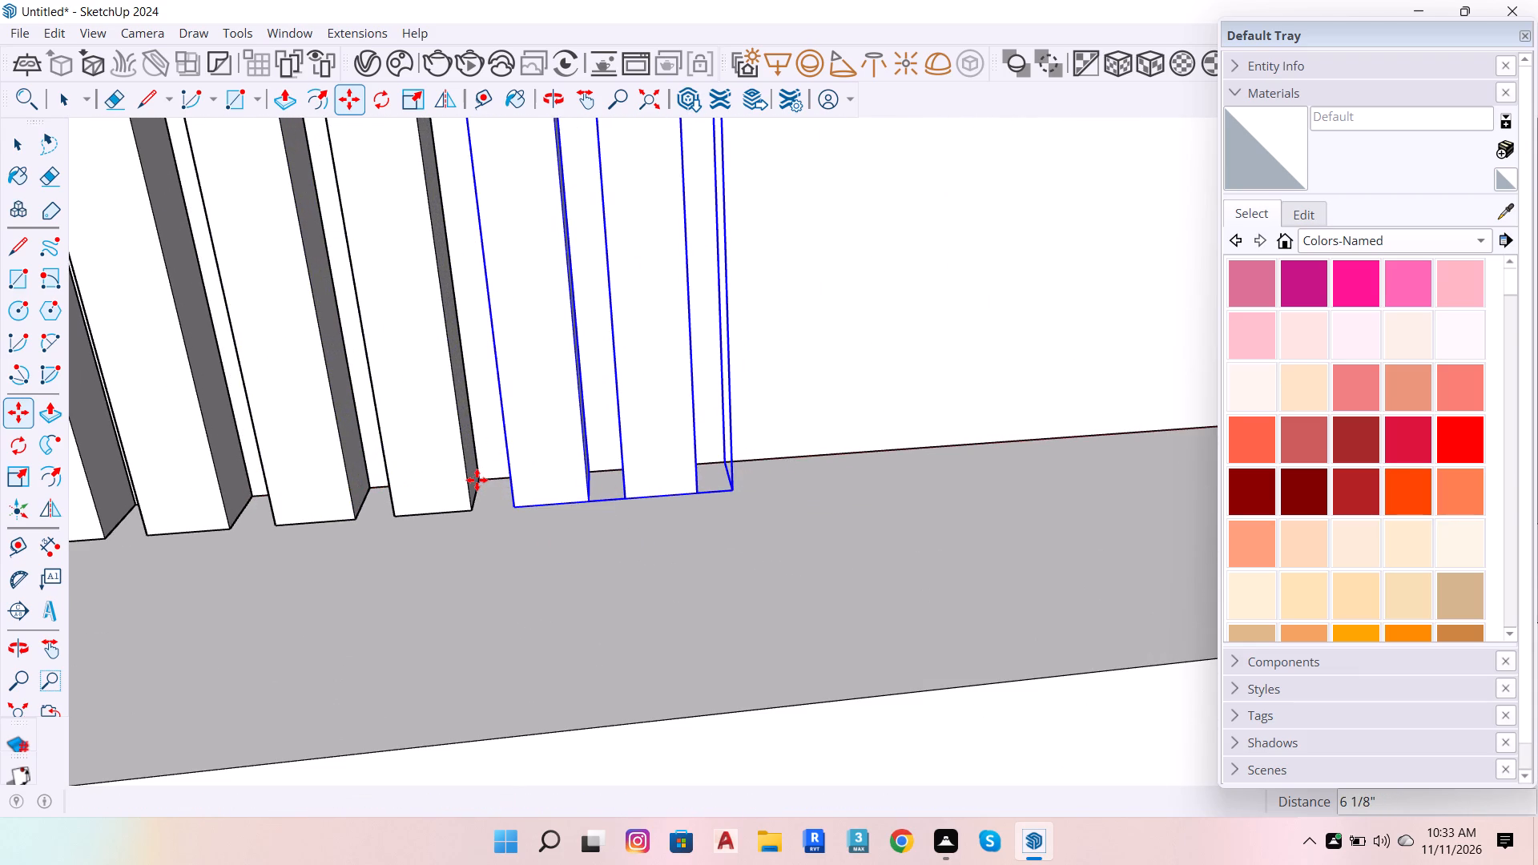
Add two more copies of the strip pair across the panel, each about 6 1/8 inches from the previous pair.
{"action": "left_click", "coordinate": [482, 478]}
{"action": "scroll", "coordinate": [288, 481], "scroll_direction": "down", "scroll_amount": 8}
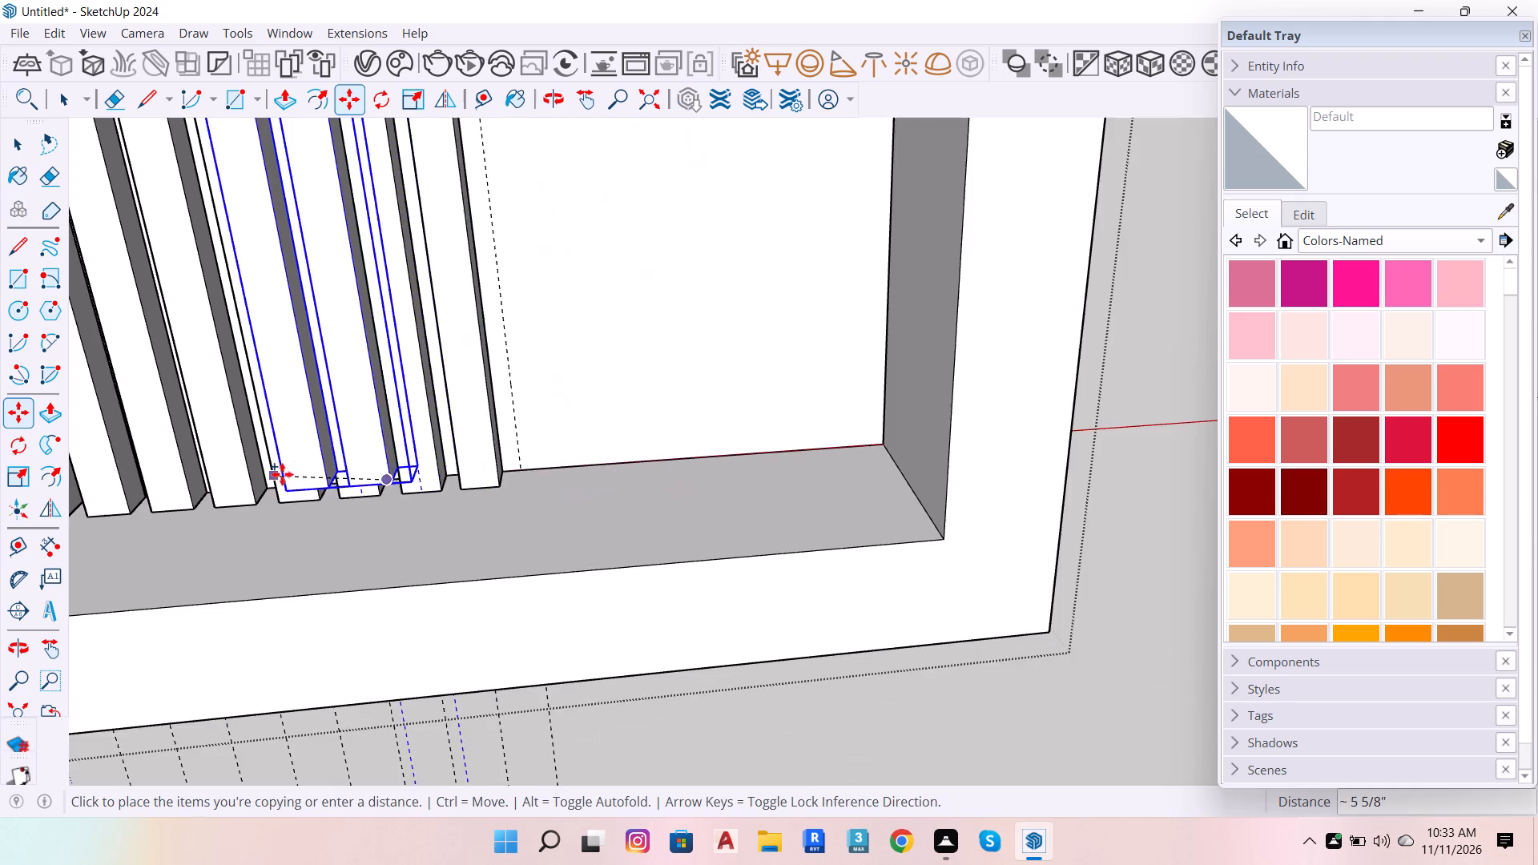
{"action": "scroll", "coordinate": [470, 472], "scroll_direction": "up", "scroll_amount": 20}
{"action": "left_click", "coordinate": [515, 473]}
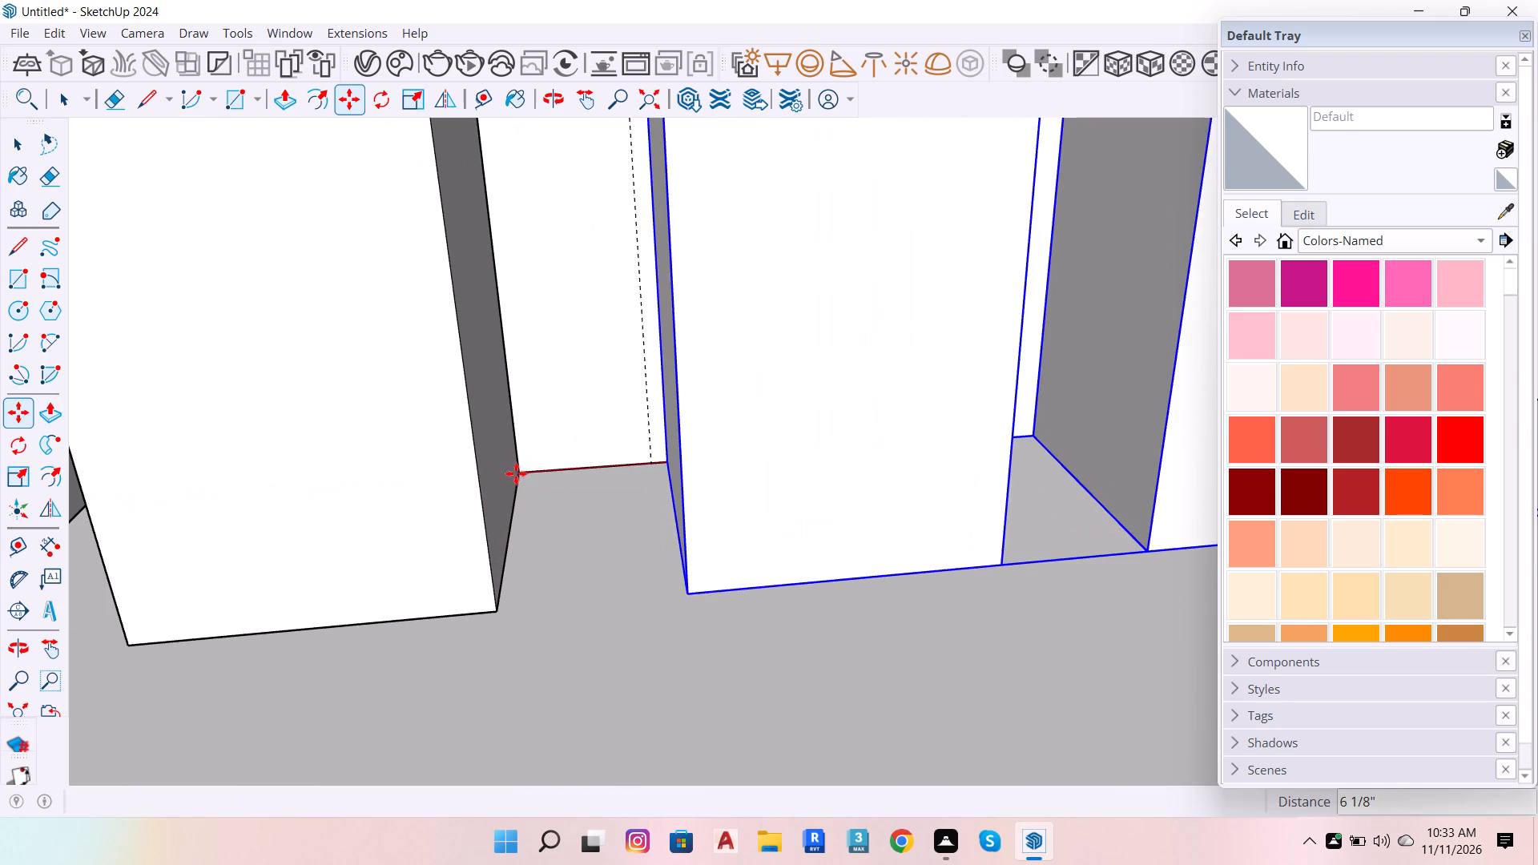
{"action": "left_click", "coordinate": [517, 473]}
{"action": "scroll", "coordinate": [527, 447], "scroll_direction": "down", "scroll_amount": 16}
{"action": "scroll", "coordinate": [611, 465], "scroll_direction": "up", "scroll_amount": 18}
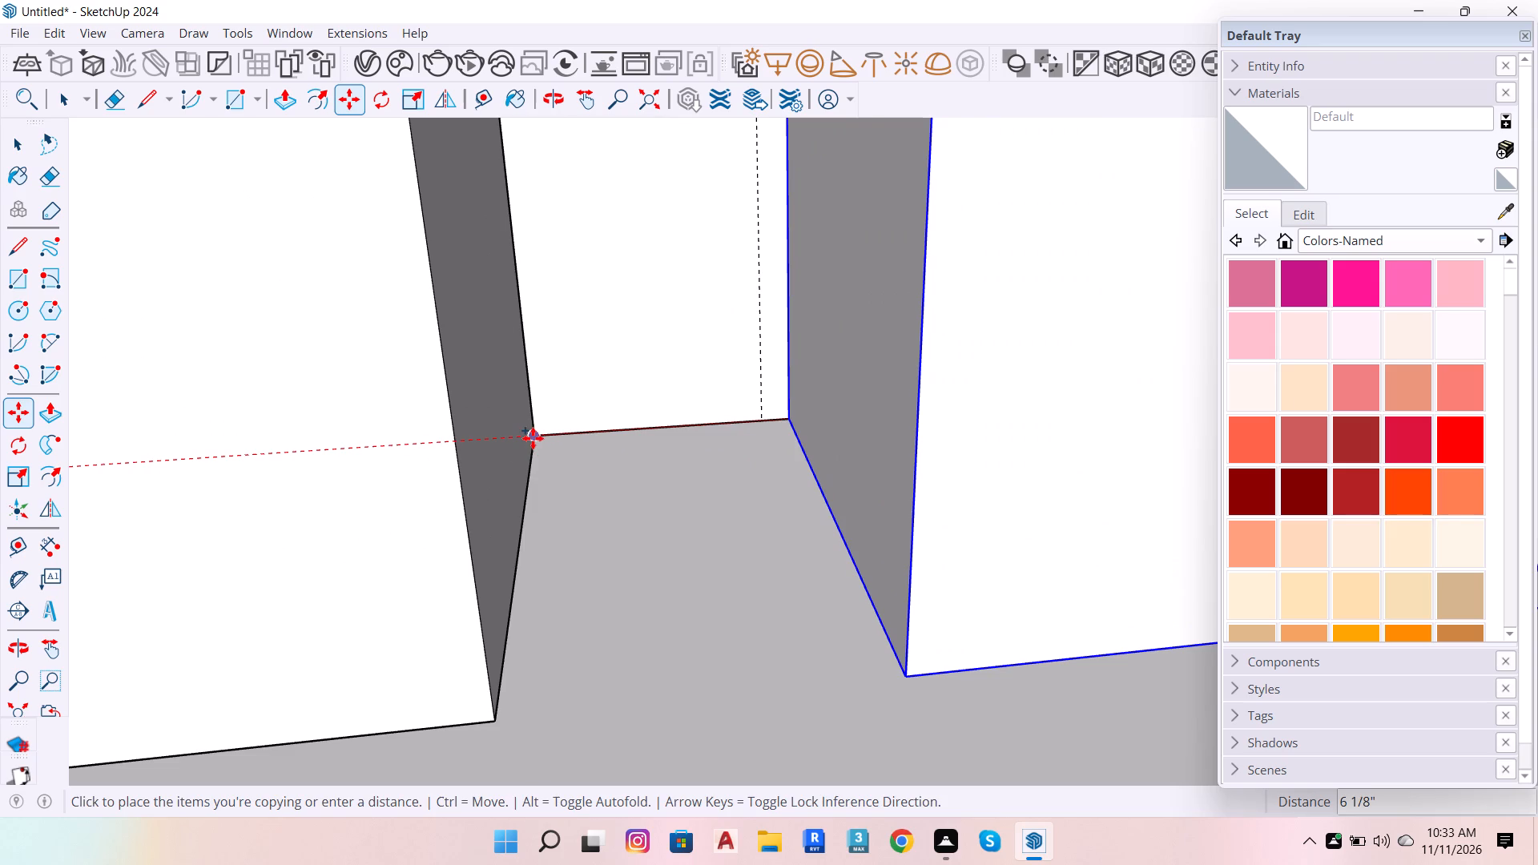
{"action": "left_click", "coordinate": [533, 438]}
Fill the rest of the panel with two more strip-pair copies, about 6 1/8 inches apart, and clear the selection.
{"action": "left_click", "coordinate": [533, 438]}
{"action": "scroll", "coordinate": [642, 446], "scroll_direction": "down", "scroll_amount": 3}
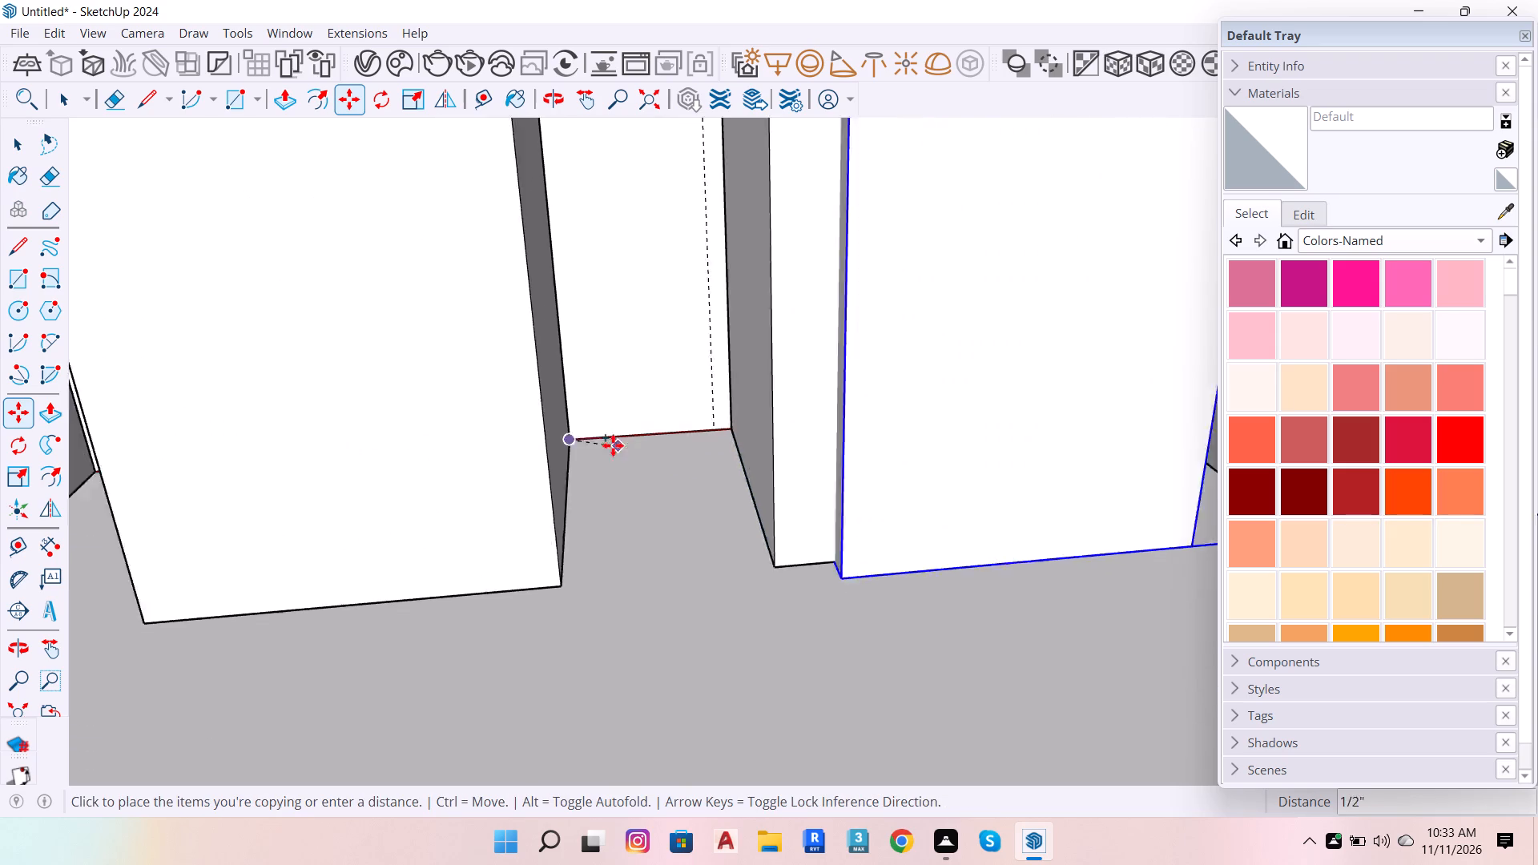
{"action": "scroll", "coordinate": [613, 445], "scroll_direction": "down", "scroll_amount": 20}
{"action": "scroll", "coordinate": [705, 435], "scroll_direction": "up", "scroll_amount": 7}
{"action": "scroll", "coordinate": [576, 464], "scroll_direction": "up", "scroll_amount": 3}
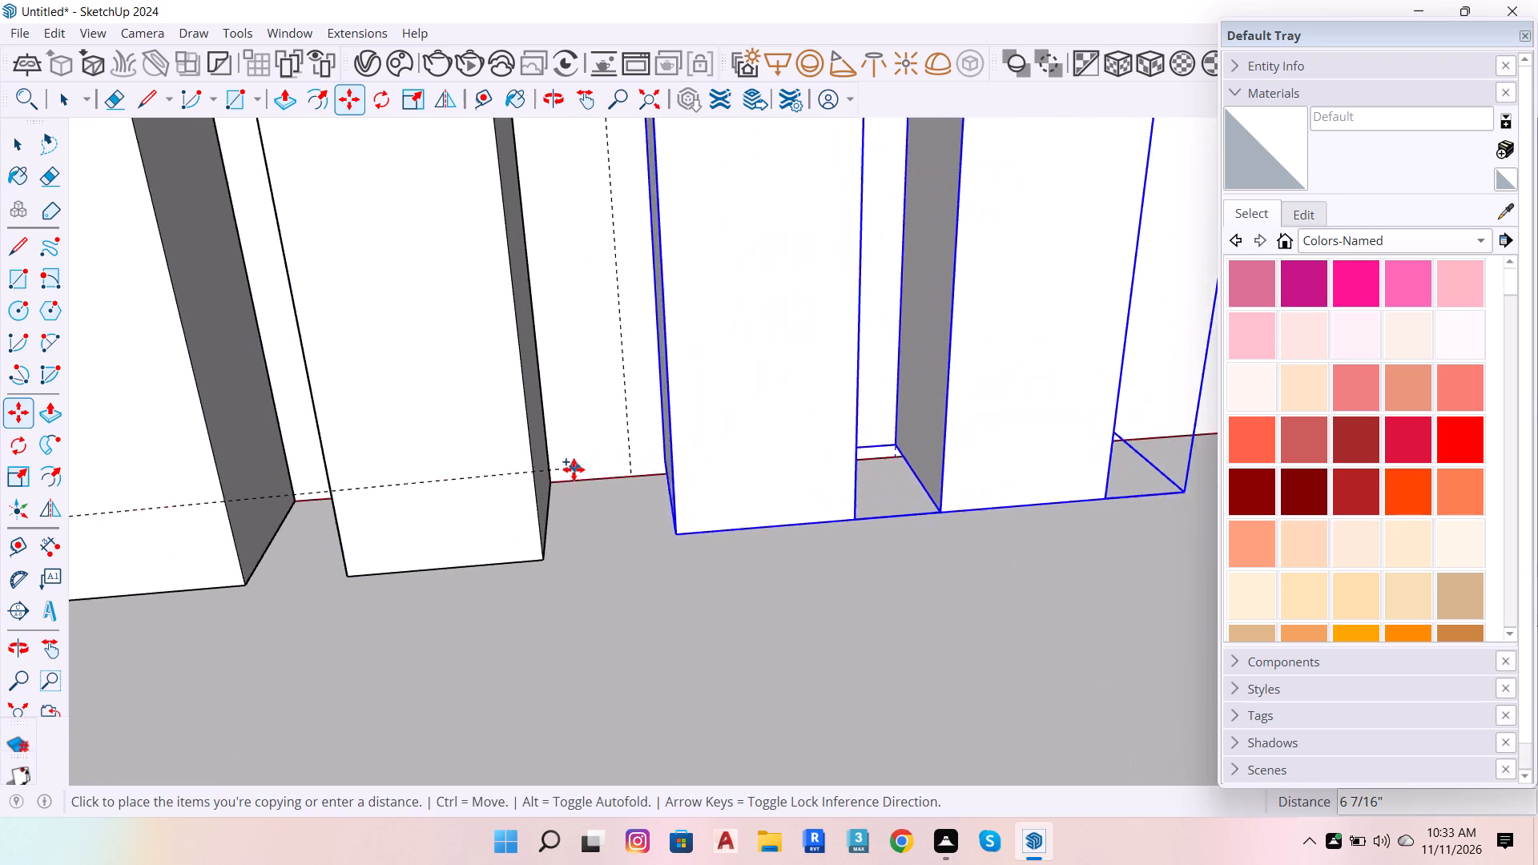
{"action": "scroll", "coordinate": [574, 469], "scroll_direction": "up", "scroll_amount": 3}
{"action": "left_click", "coordinate": [540, 485]}
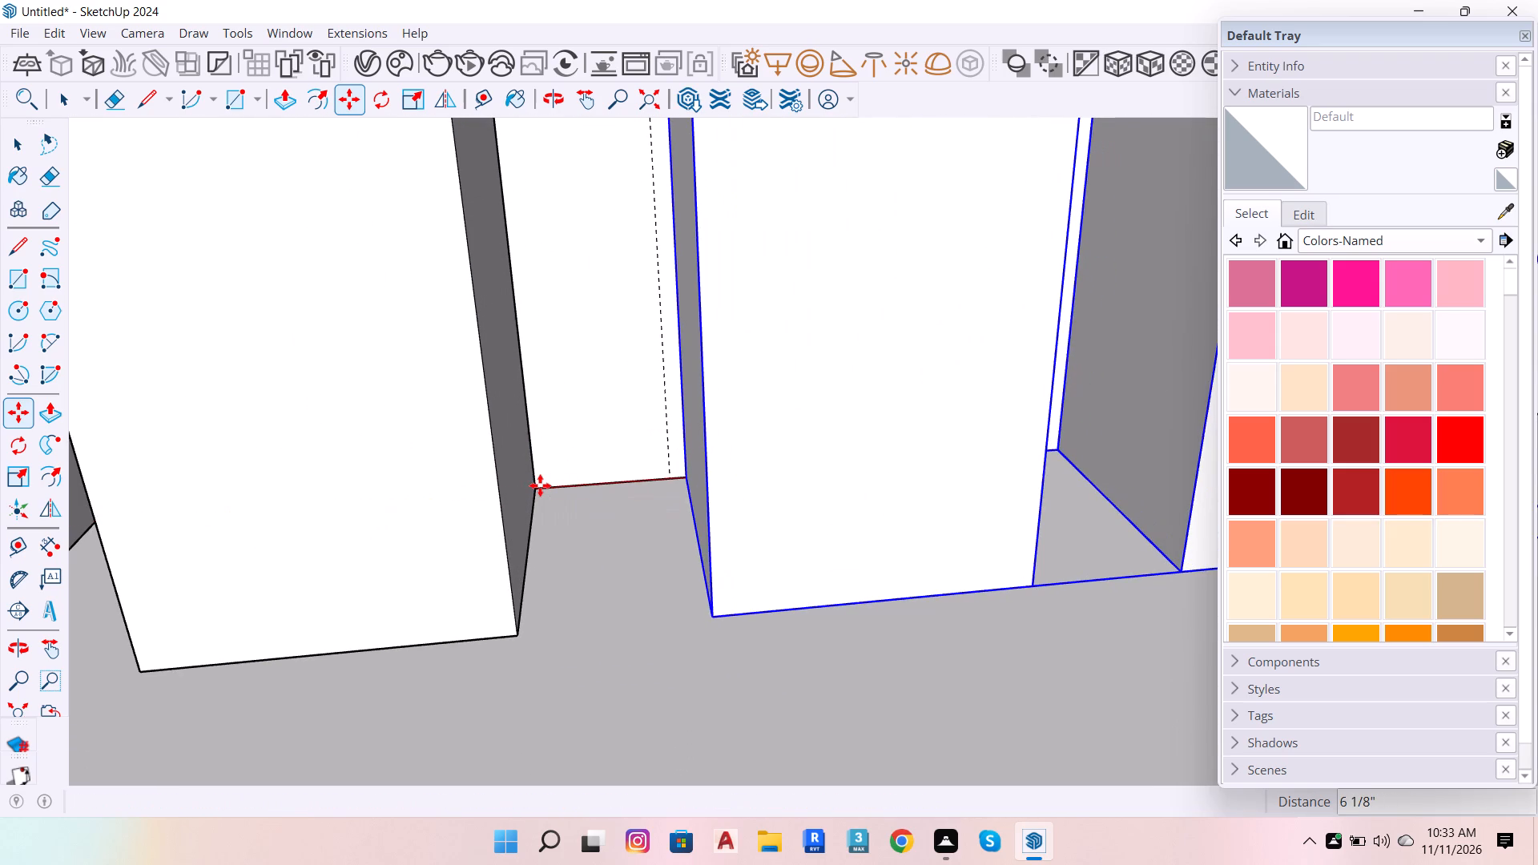
{"action": "left_click", "coordinate": [542, 489]}
{"action": "scroll", "coordinate": [207, 462], "scroll_direction": "down", "scroll_amount": 14}
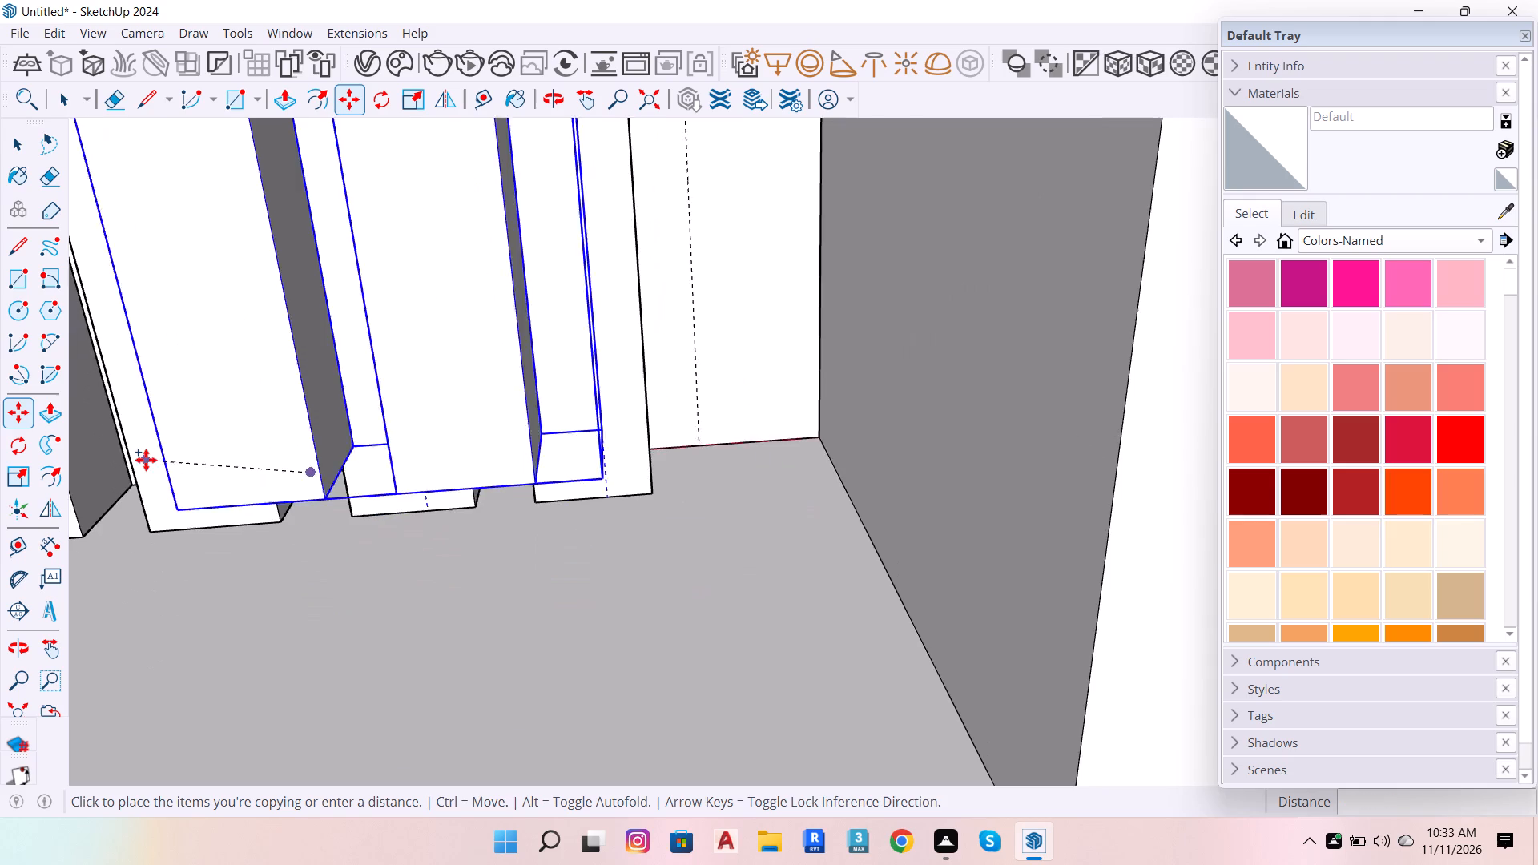
{"action": "scroll", "coordinate": [146, 460], "scroll_direction": "down", "scroll_amount": 1}
{"action": "scroll", "coordinate": [731, 426], "scroll_direction": "up", "scroll_amount": 6}
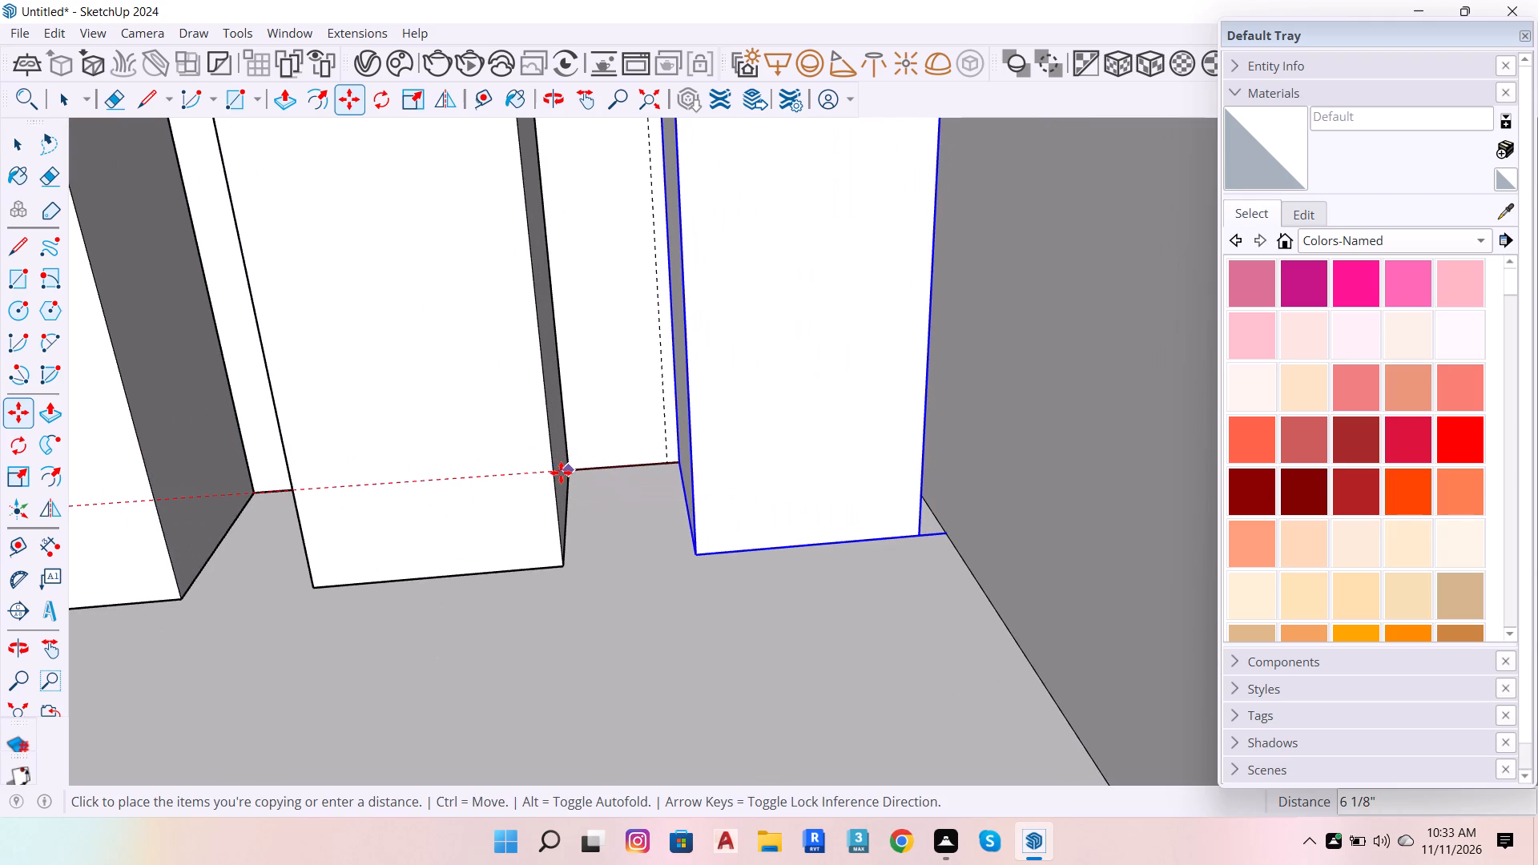
{"action": "left_click", "coordinate": [561, 473]}
{"action": "scroll", "coordinate": [635, 454], "scroll_direction": "down", "scroll_amount": 8}
{"action": "key", "text": "space"}
{"action": "scroll", "coordinate": [578, 466], "scroll_direction": "down", "scroll_amount": 16}
{"action": "left_click", "coordinate": [990, 452]}
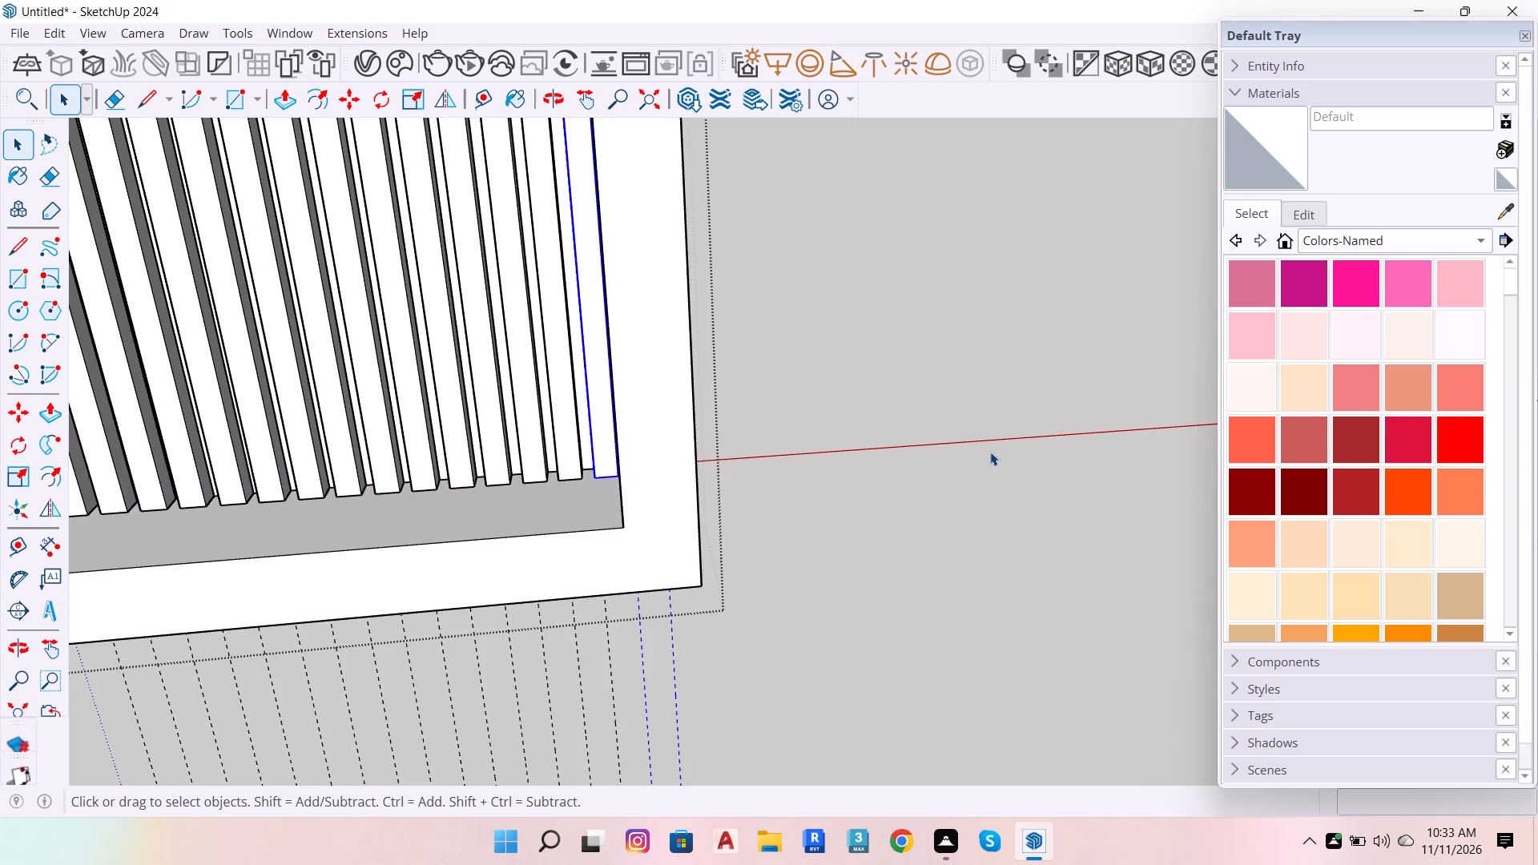
Temporarily hide the frame to delete the surplus end strip embedded in its side, and unhide the frame.
{"action": "scroll", "coordinate": [720, 521], "scroll_direction": "down", "scroll_amount": 8}
{"action": "scroll", "coordinate": [603, 464], "scroll_direction": "up", "scroll_amount": 8}
{"action": "left_click", "coordinate": [885, 511]}
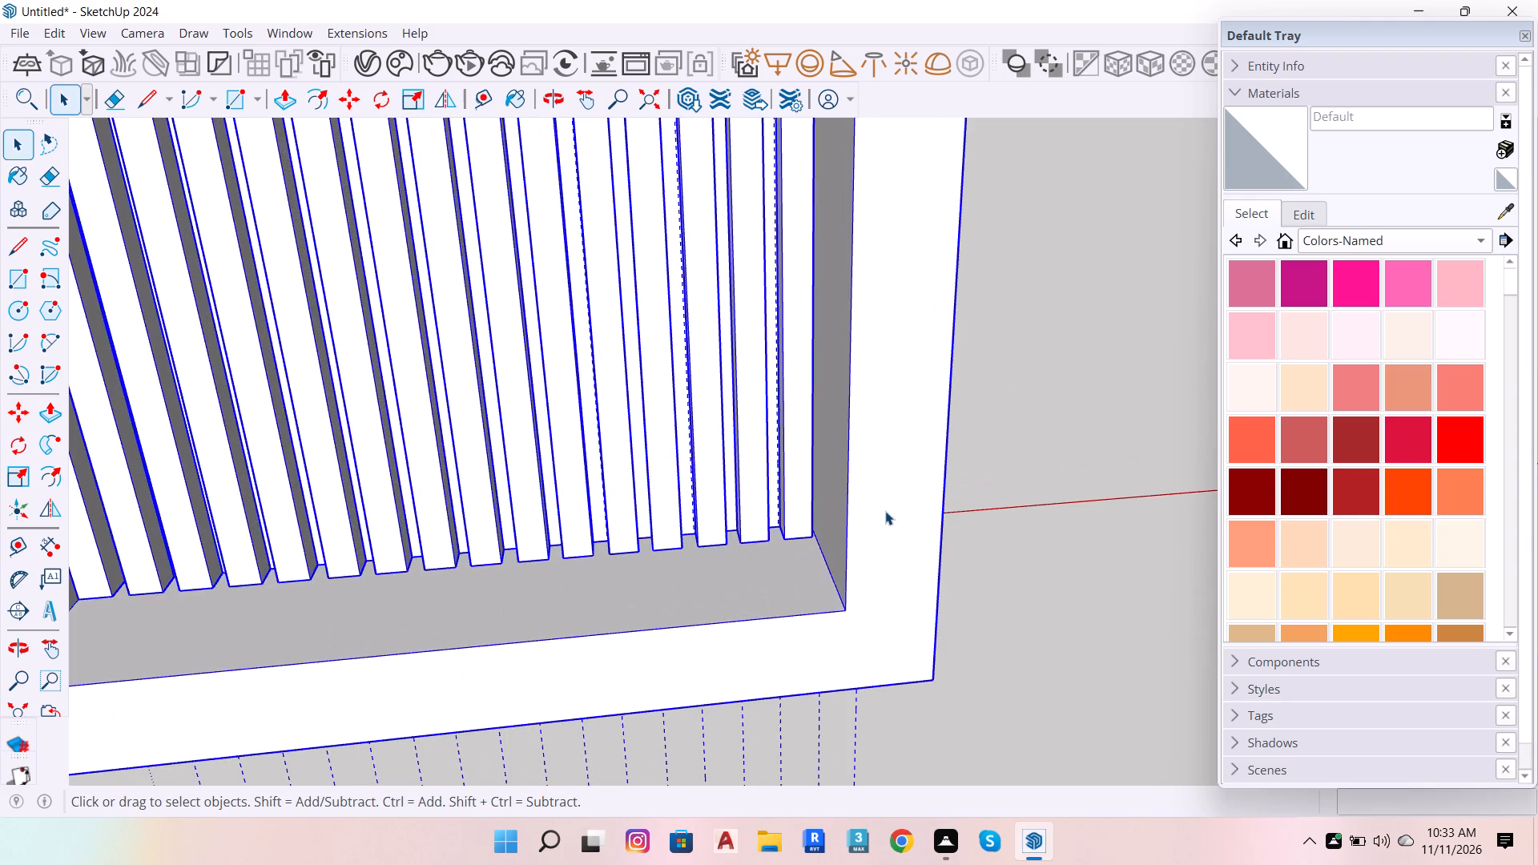
{"action": "scroll", "coordinate": [888, 510], "scroll_direction": "down", "scroll_amount": 3}
{"action": "double_click", "coordinate": [871, 501]}
{"action": "left_click", "coordinate": [880, 513]}
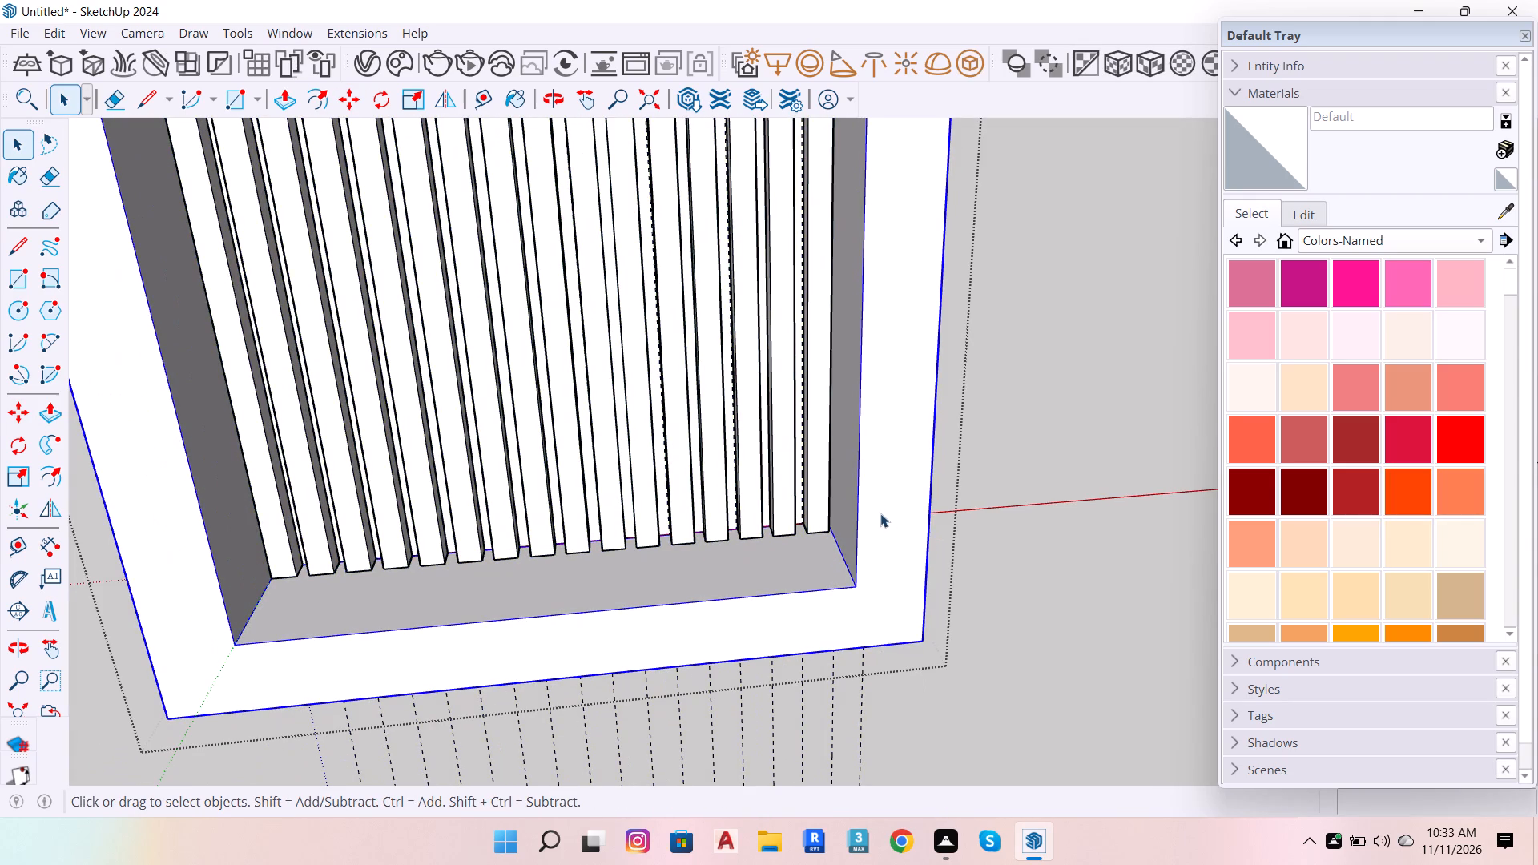
{"action": "key", "text": "h"}
{"action": "left_click", "coordinate": [864, 509]}
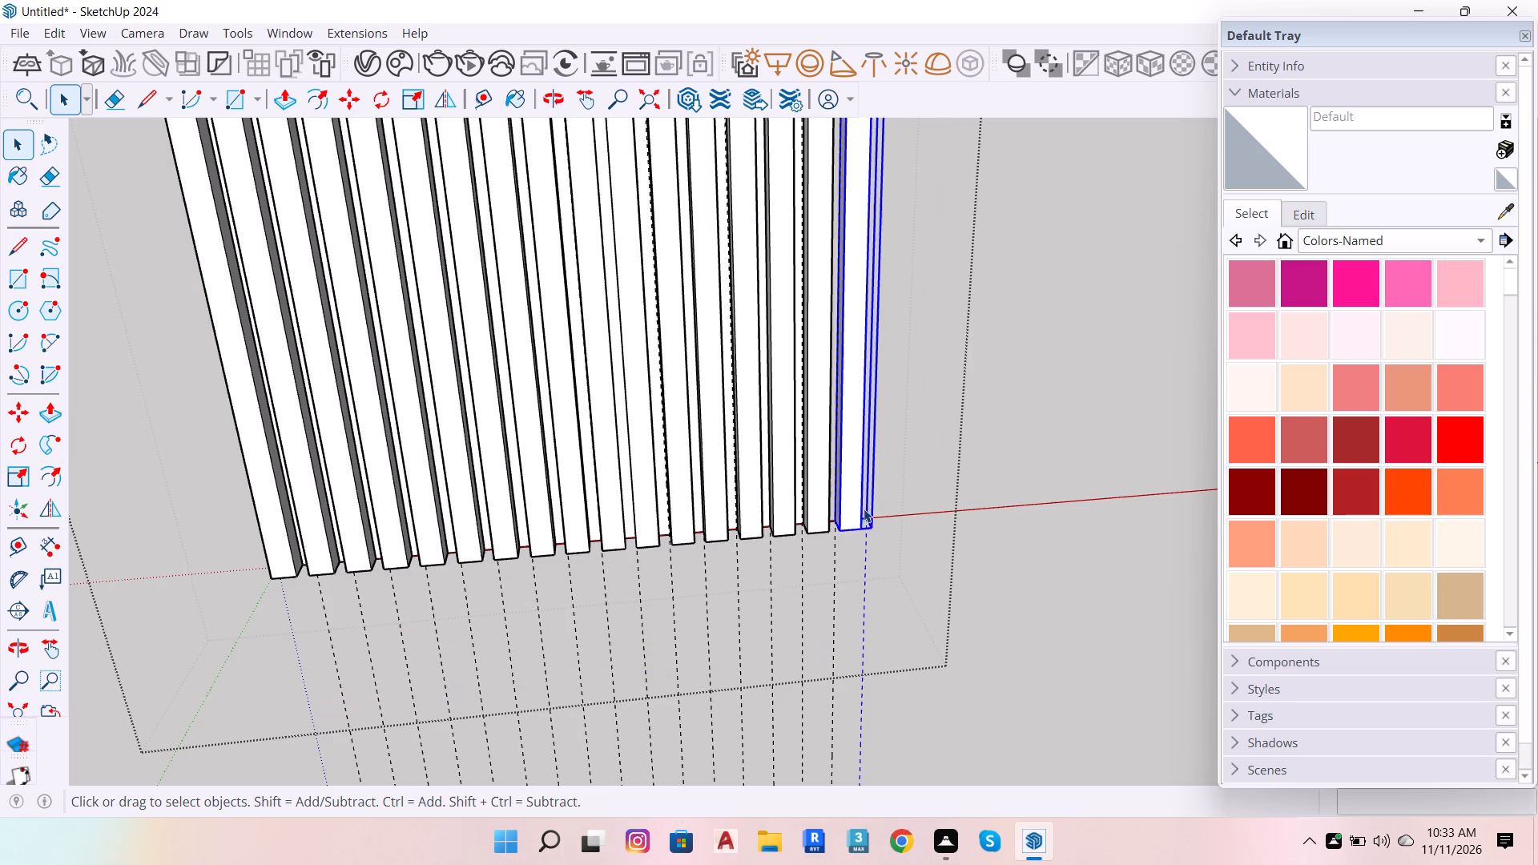
{"action": "key", "text": "shift+Delete"}
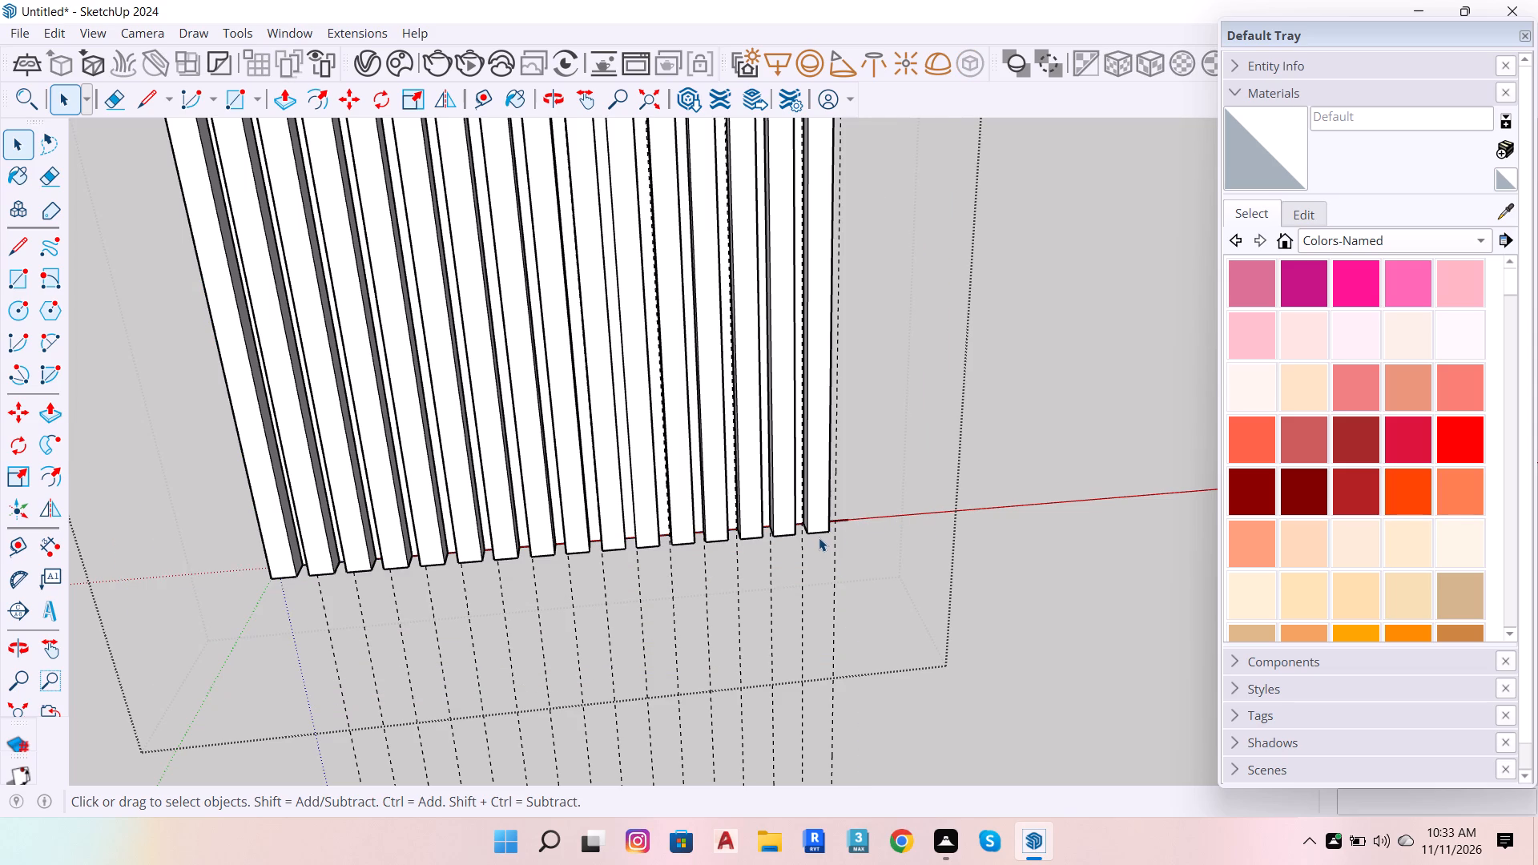
{"action": "key", "text": "u"}
{"action": "key", "text": "space"}
Delete all the construction guides and exit group editing.
{"action": "scroll", "coordinate": [912, 384], "scroll_direction": "down", "scroll_amount": 7}
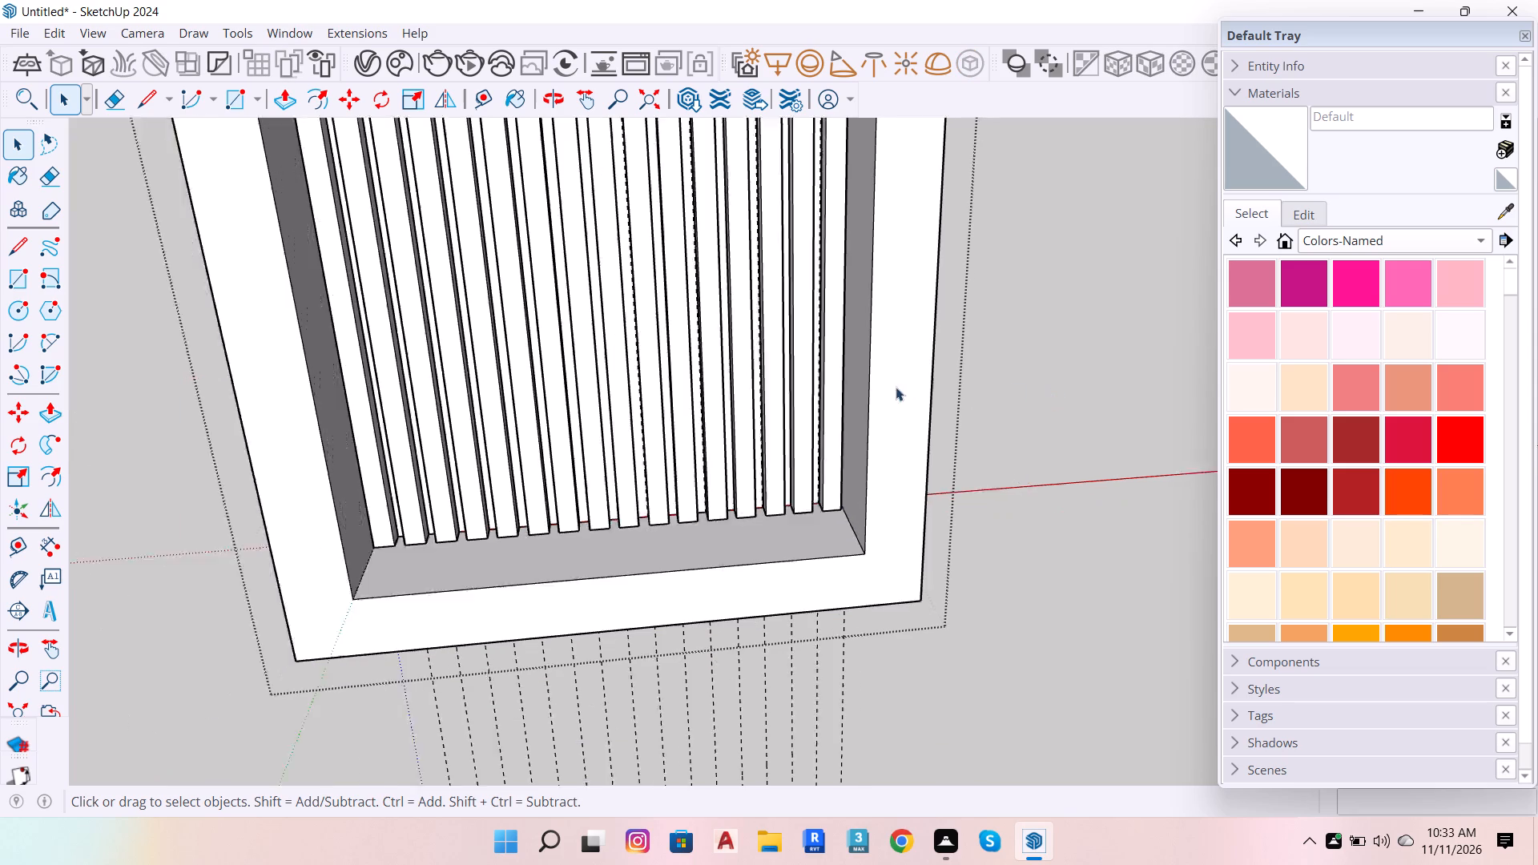
{"action": "left_click", "coordinate": [72, 35]}
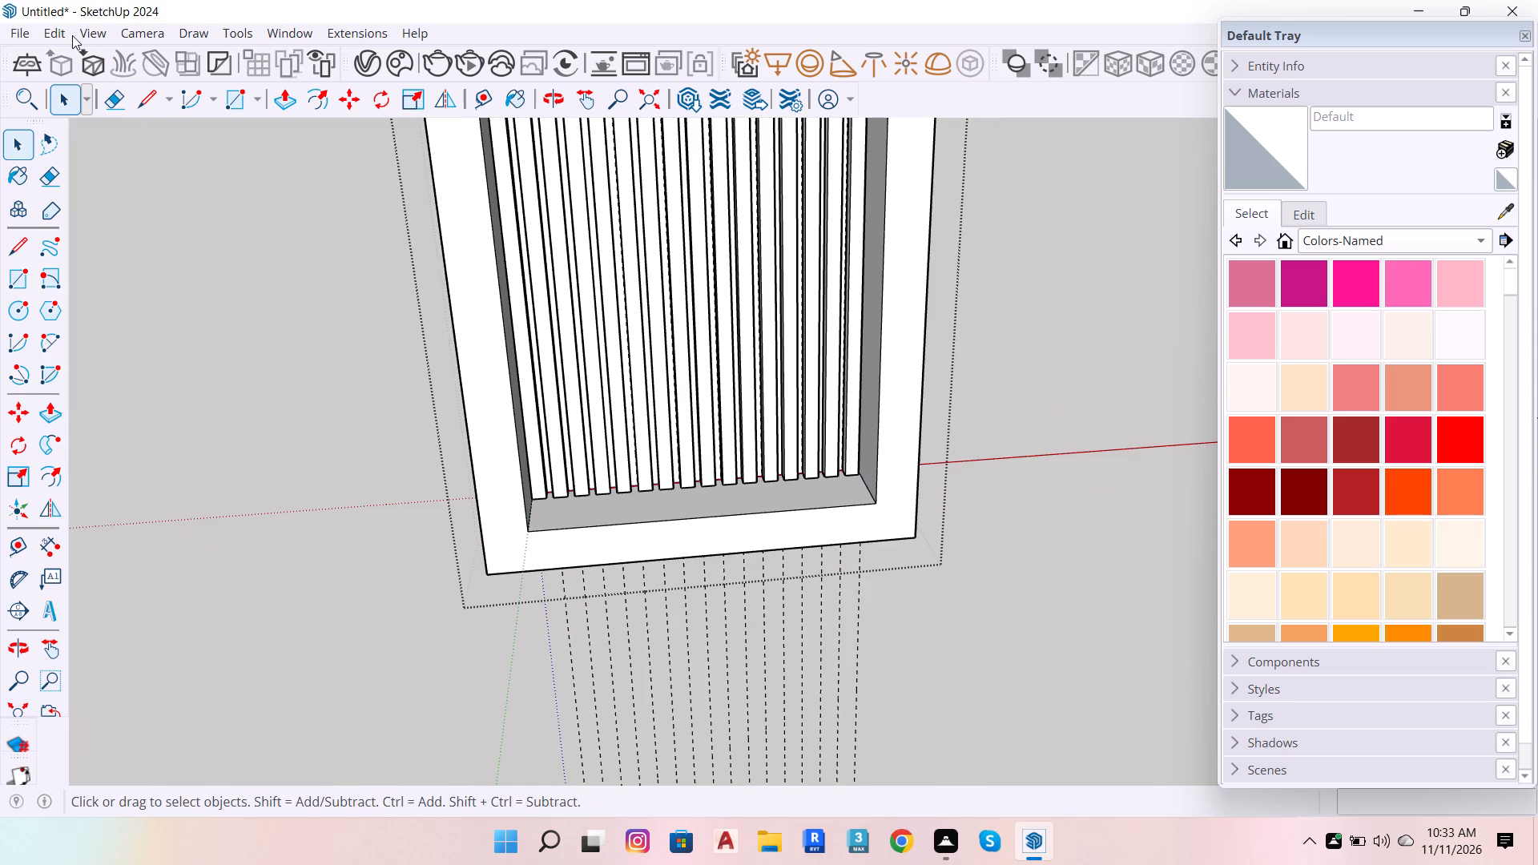
{"action": "left_click", "coordinate": [60, 30]}
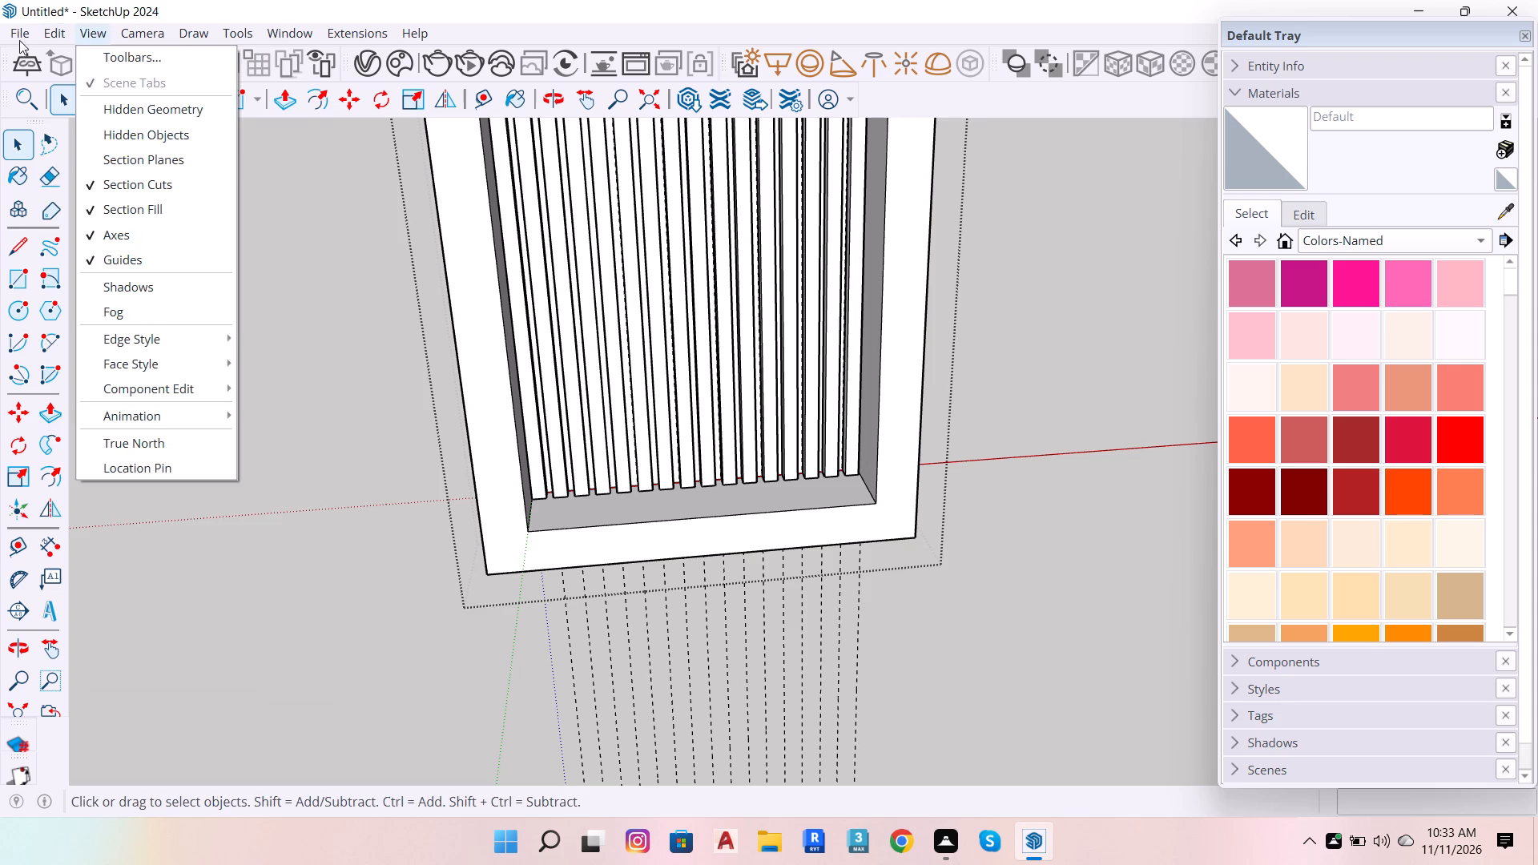
{"action": "left_click", "coordinate": [138, 235]}
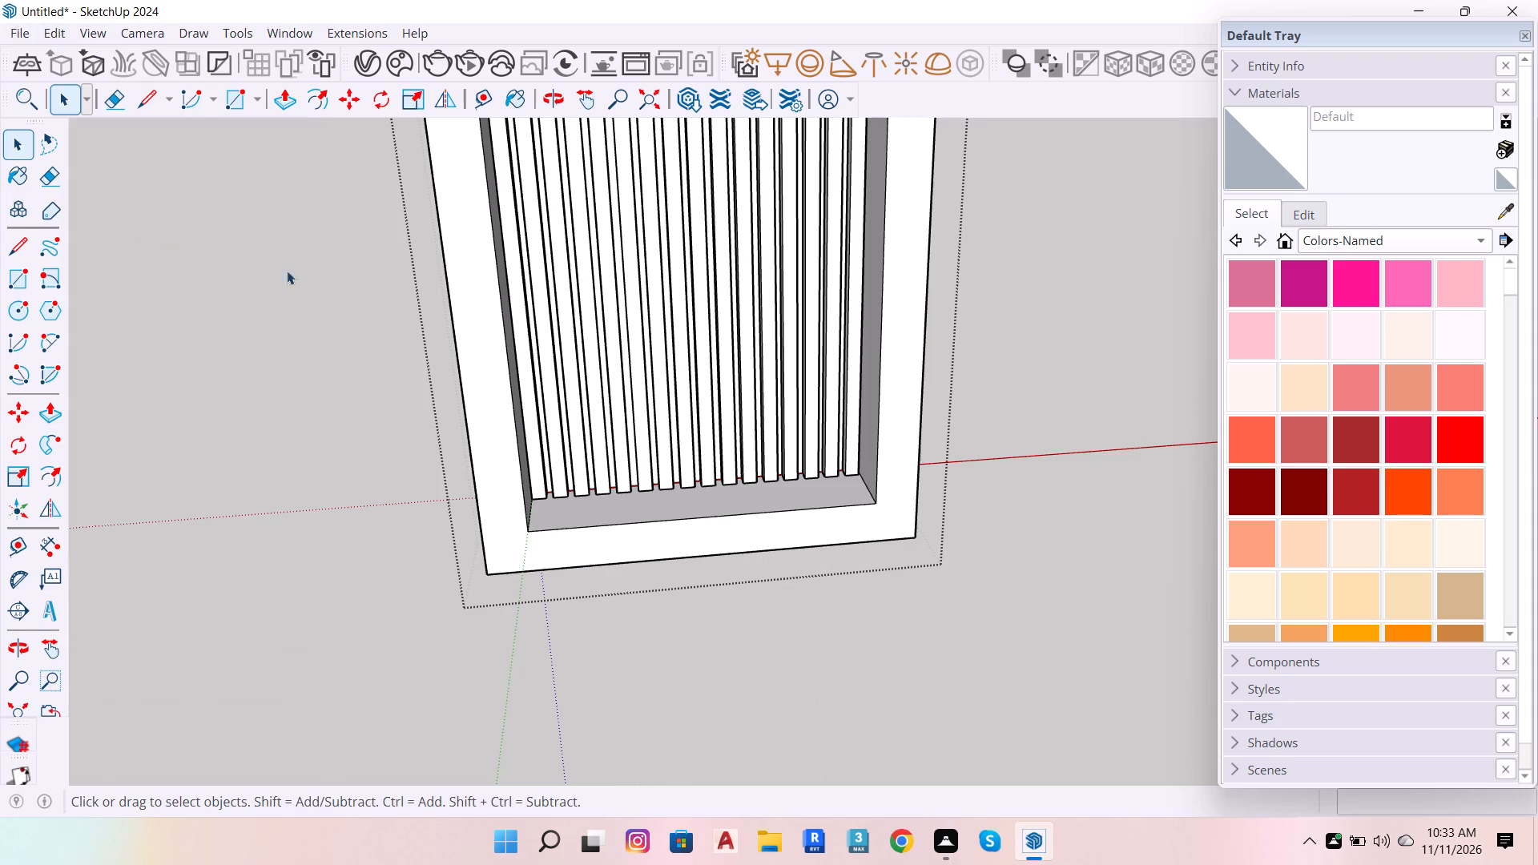
{"action": "scroll", "coordinate": [718, 400], "scroll_direction": "down", "scroll_amount": 7}
{"action": "double_click", "coordinate": [917, 432]}
{"action": "key", "text": "space"}
Examine the slatted panel's strips and frame up close and from the front.
{"action": "scroll", "coordinate": [727, 336], "scroll_direction": "up", "scroll_amount": 7}
{"action": "scroll", "coordinate": [847, 309], "scroll_direction": "down", "scroll_amount": 8}
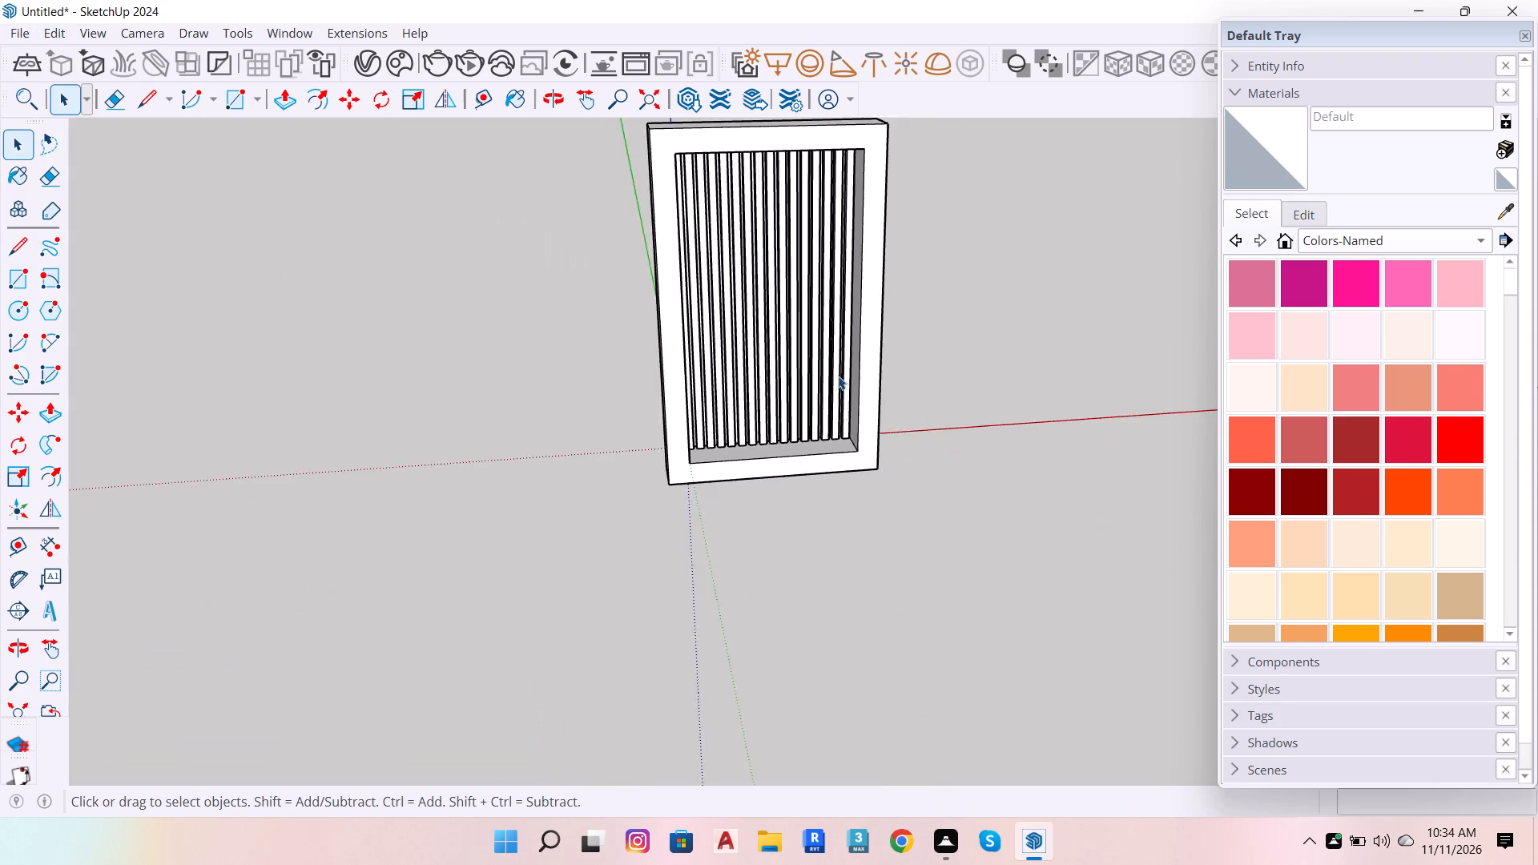
{"action": "scroll", "coordinate": [835, 423], "scroll_direction": "up", "scroll_amount": 9}
{"action": "scroll", "coordinate": [437, 437], "scroll_direction": "up", "scroll_amount": 7}
{"action": "scroll", "coordinate": [354, 497], "scroll_direction": "down", "scroll_amount": 4}
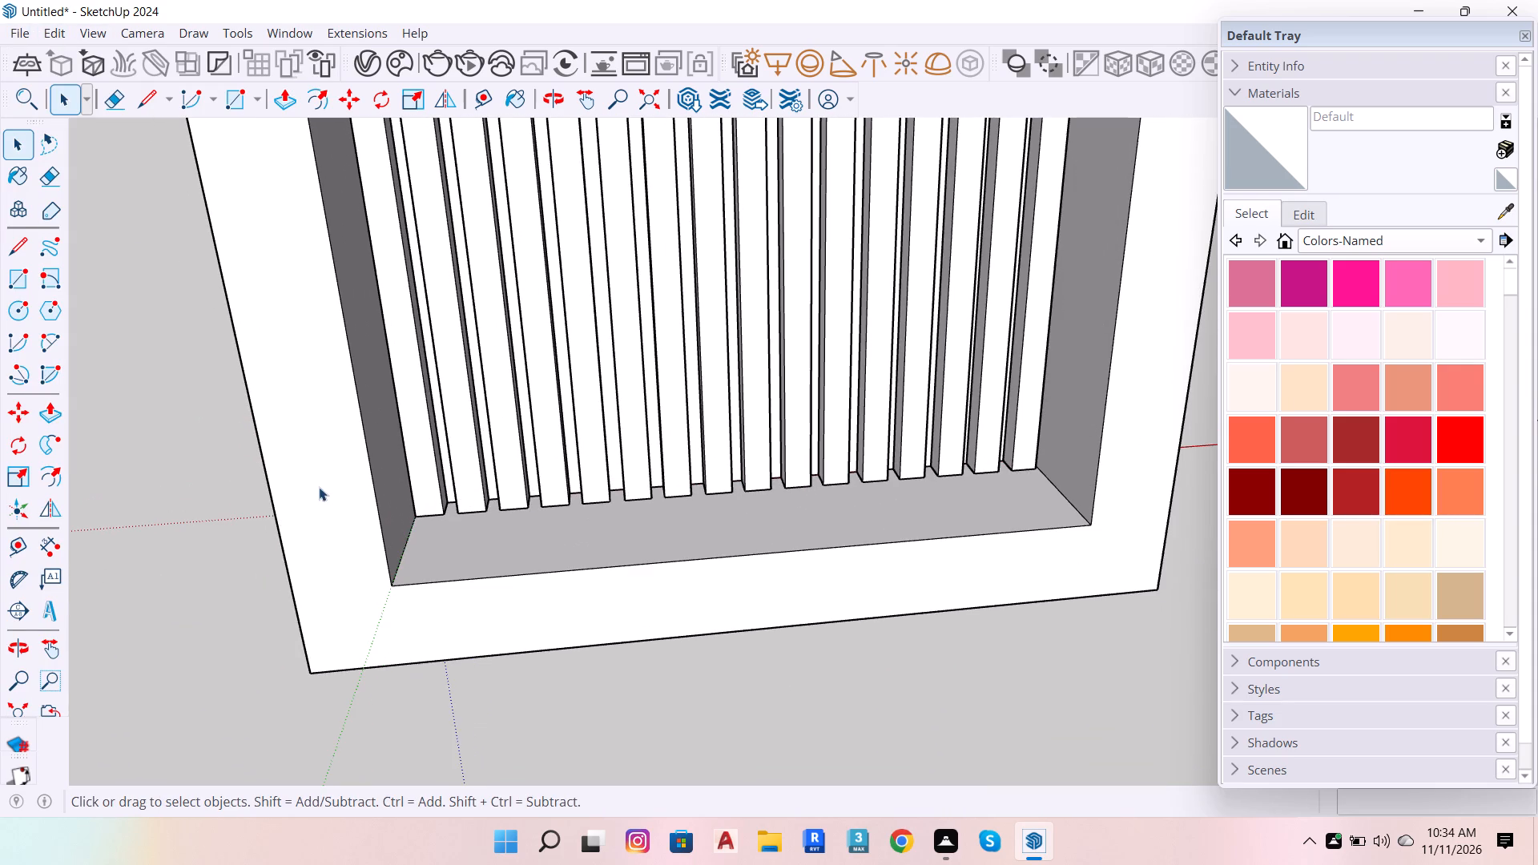
{"action": "scroll", "coordinate": [698, 711], "scroll_direction": "down", "scroll_amount": 20}
{"action": "scroll", "coordinate": [698, 711], "scroll_direction": "down", "scroll_amount": 6}
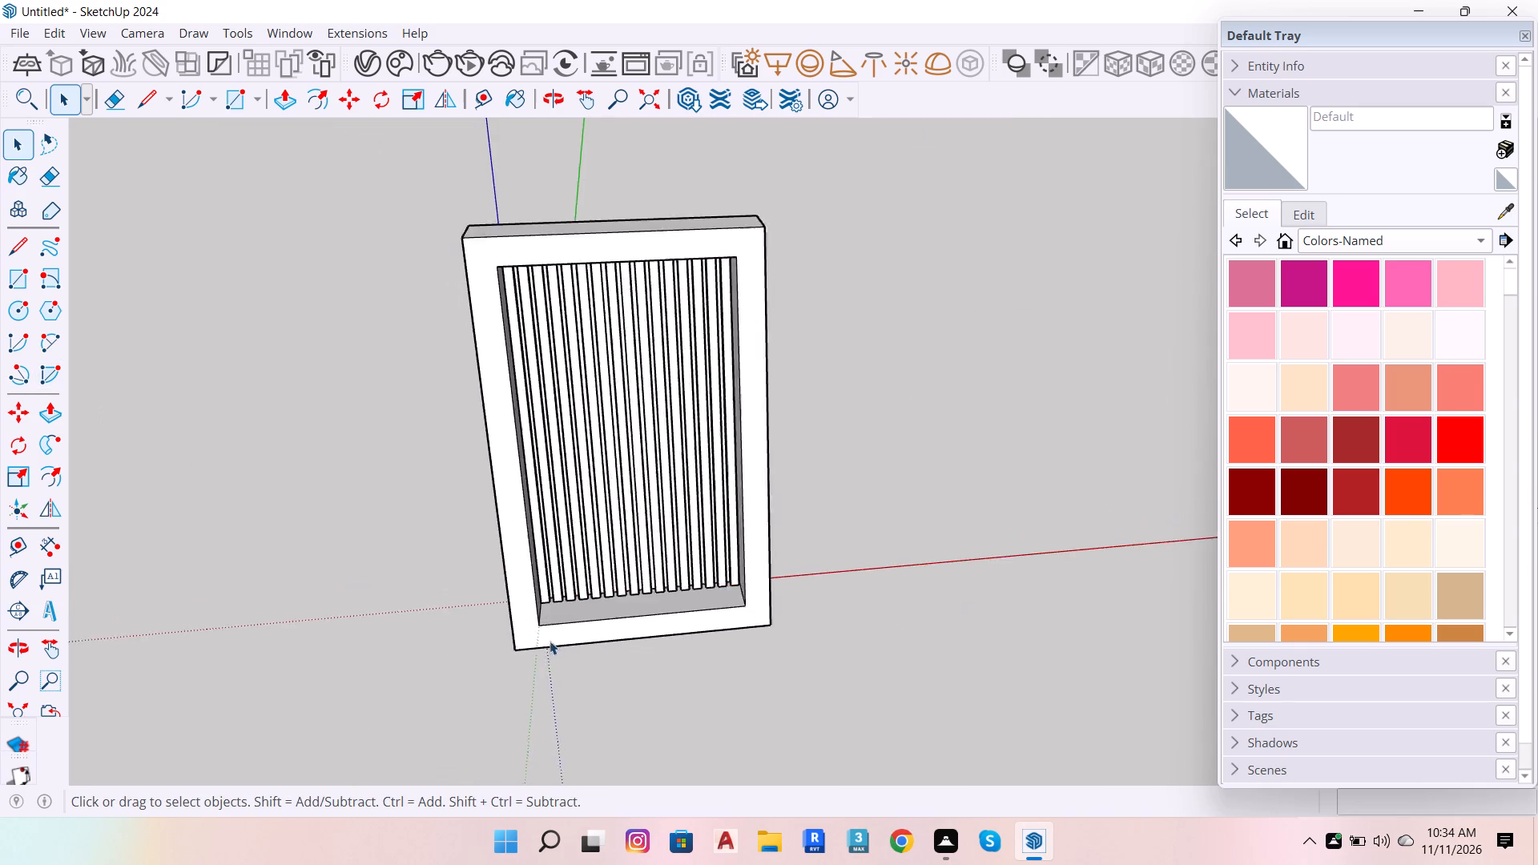
{"action": "scroll", "coordinate": [550, 641], "scroll_direction": "down", "scroll_amount": 2}
{"action": "scroll", "coordinate": [594, 435], "scroll_direction": "up", "scroll_amount": 8}
{"action": "key", "text": "o"}
{"action": "left_click_drag", "start_coordinate": [566, 513], "coordinate": [544, 236]}
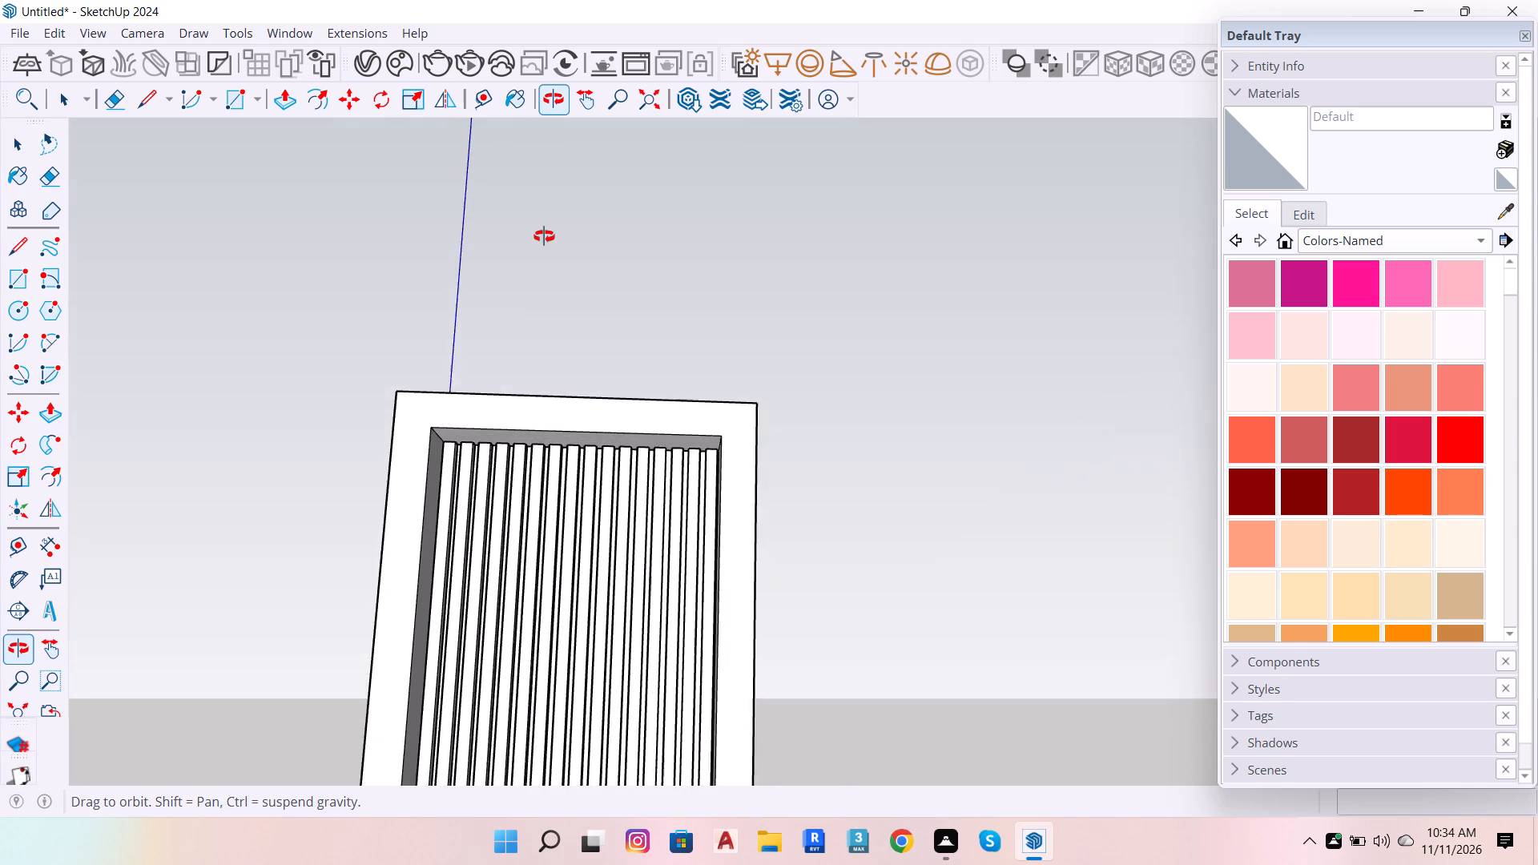
{"action": "left_click_drag", "start_coordinate": [544, 236], "coordinate": [541, 356]}
{"action": "scroll", "coordinate": [807, 436], "scroll_direction": "down", "scroll_amount": 6}
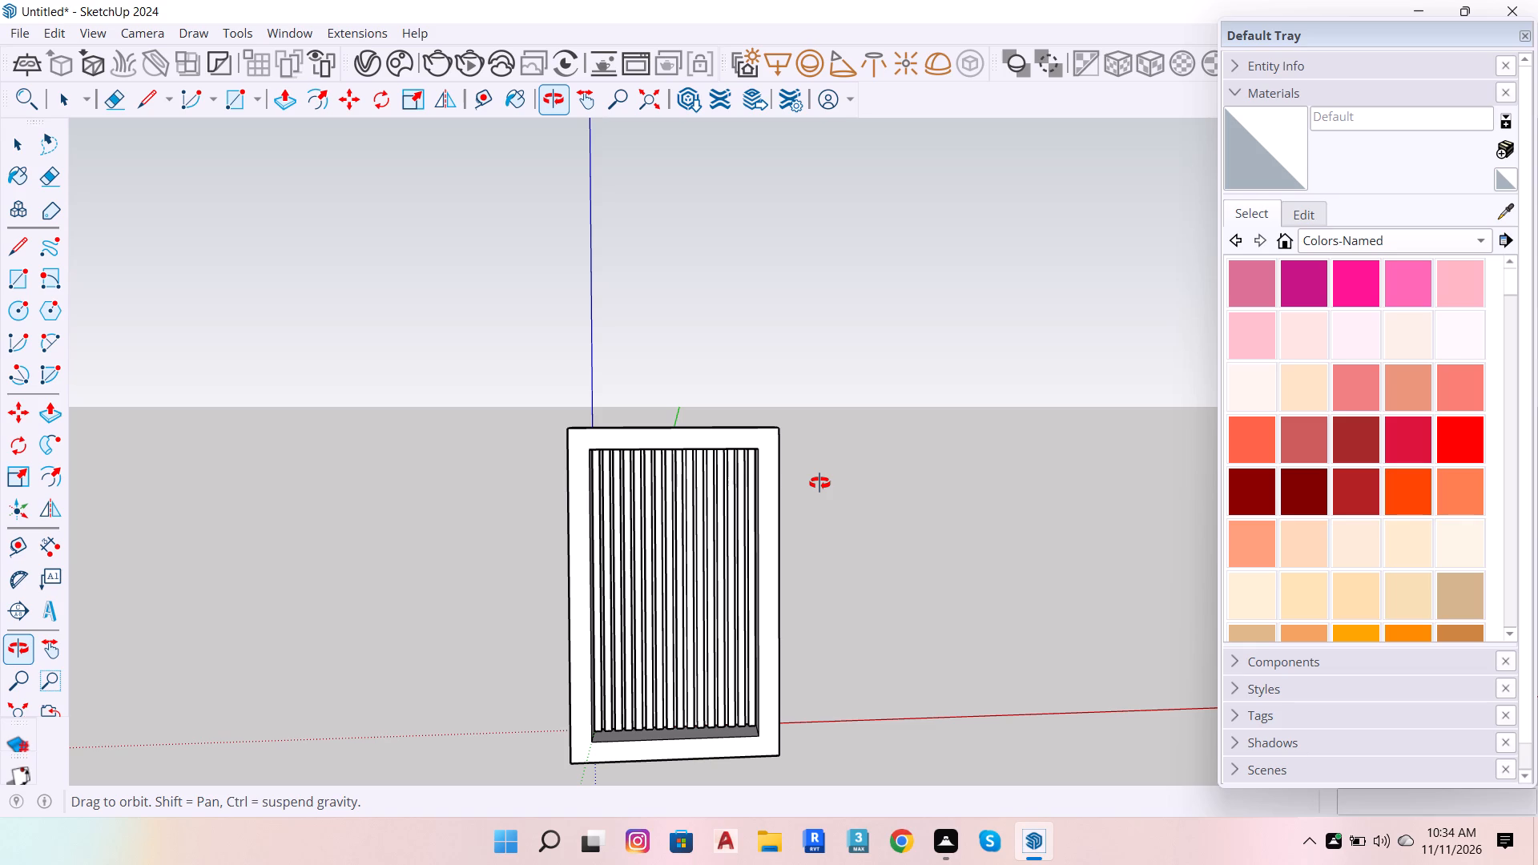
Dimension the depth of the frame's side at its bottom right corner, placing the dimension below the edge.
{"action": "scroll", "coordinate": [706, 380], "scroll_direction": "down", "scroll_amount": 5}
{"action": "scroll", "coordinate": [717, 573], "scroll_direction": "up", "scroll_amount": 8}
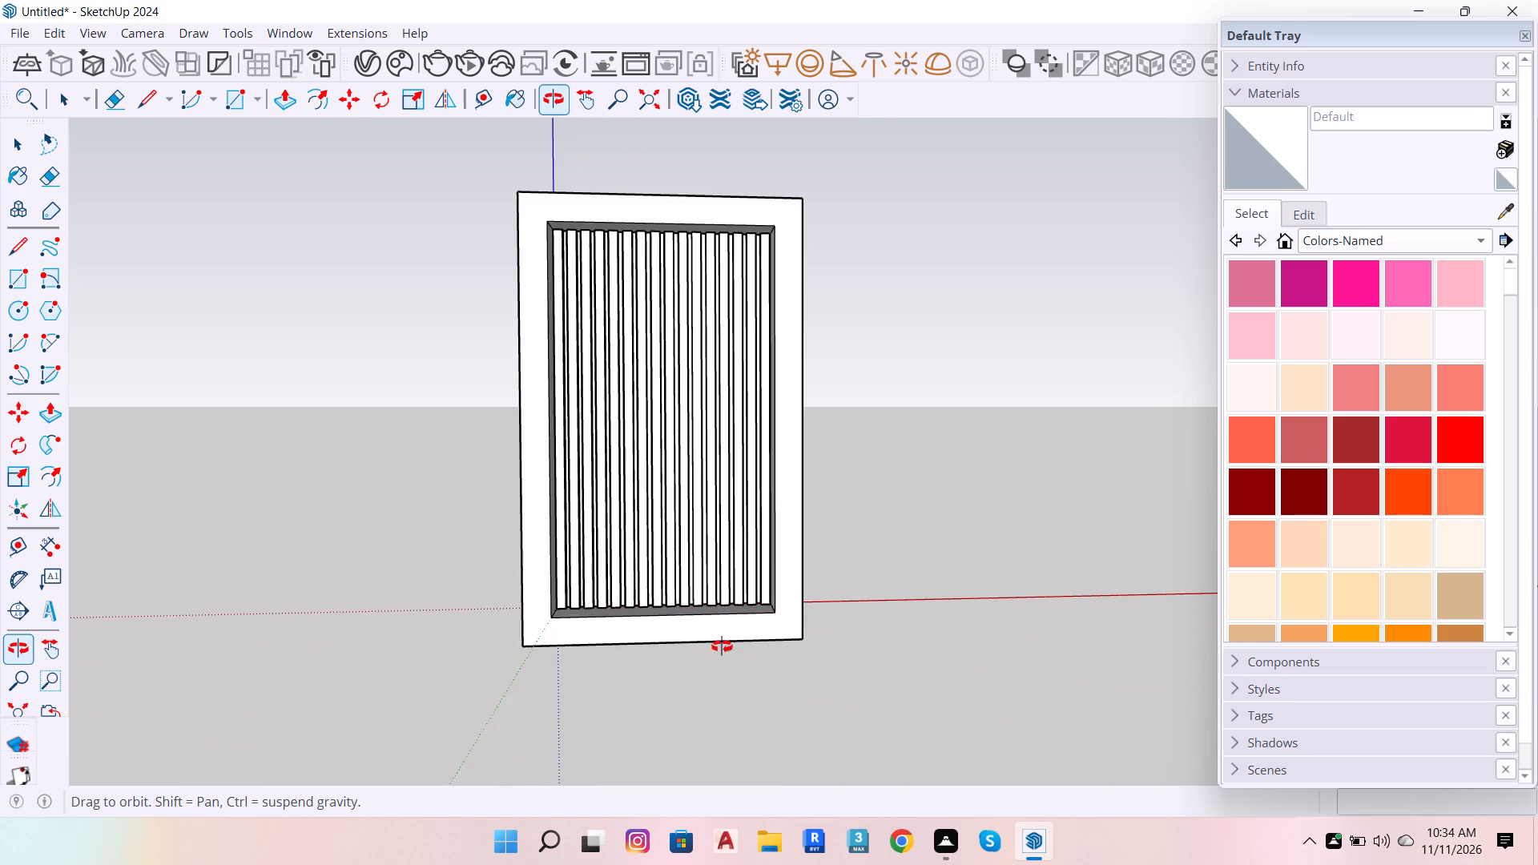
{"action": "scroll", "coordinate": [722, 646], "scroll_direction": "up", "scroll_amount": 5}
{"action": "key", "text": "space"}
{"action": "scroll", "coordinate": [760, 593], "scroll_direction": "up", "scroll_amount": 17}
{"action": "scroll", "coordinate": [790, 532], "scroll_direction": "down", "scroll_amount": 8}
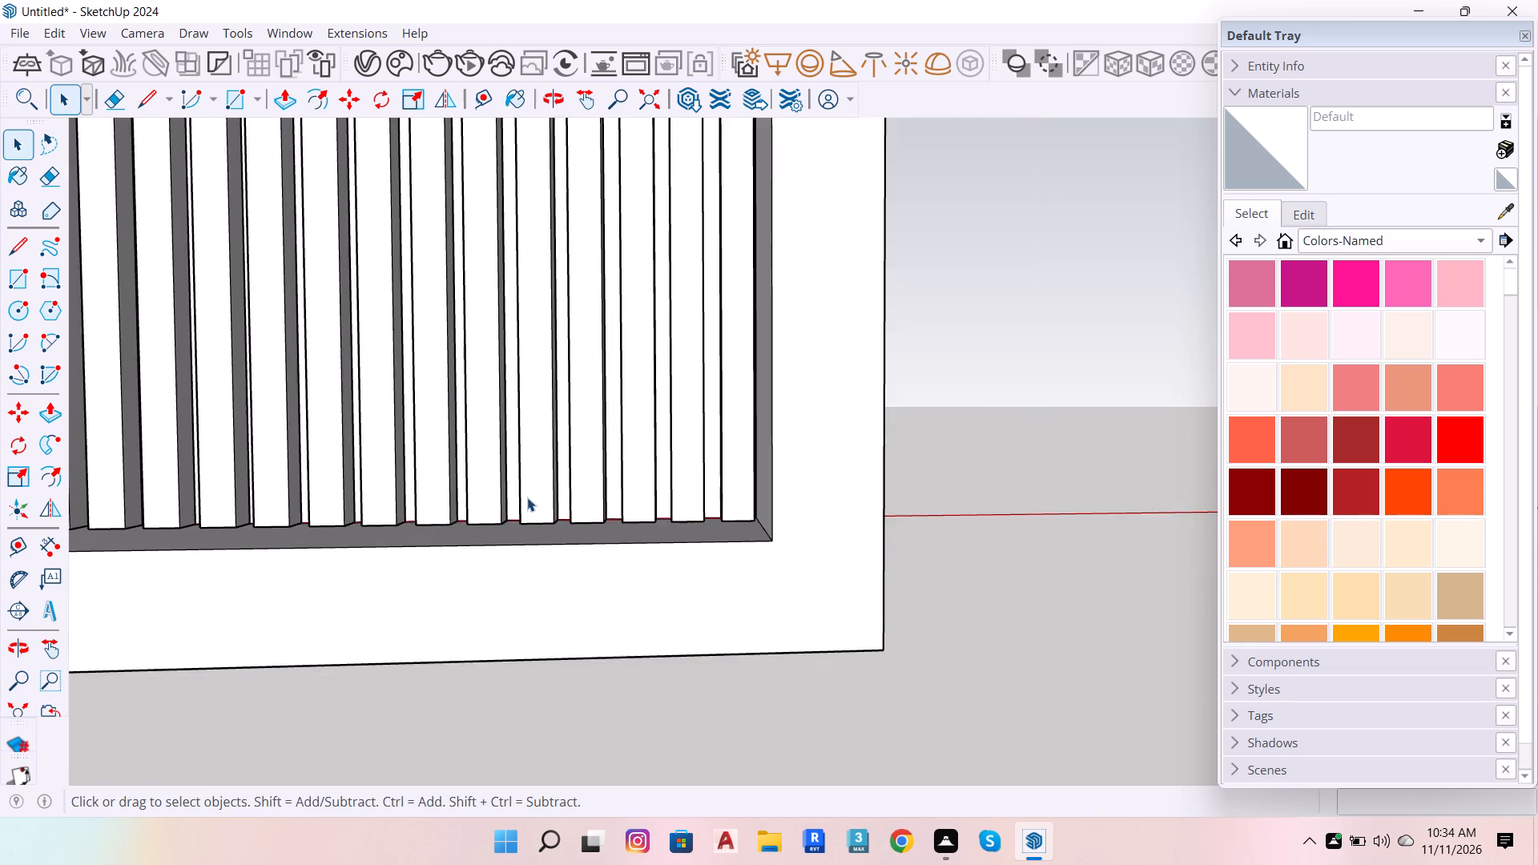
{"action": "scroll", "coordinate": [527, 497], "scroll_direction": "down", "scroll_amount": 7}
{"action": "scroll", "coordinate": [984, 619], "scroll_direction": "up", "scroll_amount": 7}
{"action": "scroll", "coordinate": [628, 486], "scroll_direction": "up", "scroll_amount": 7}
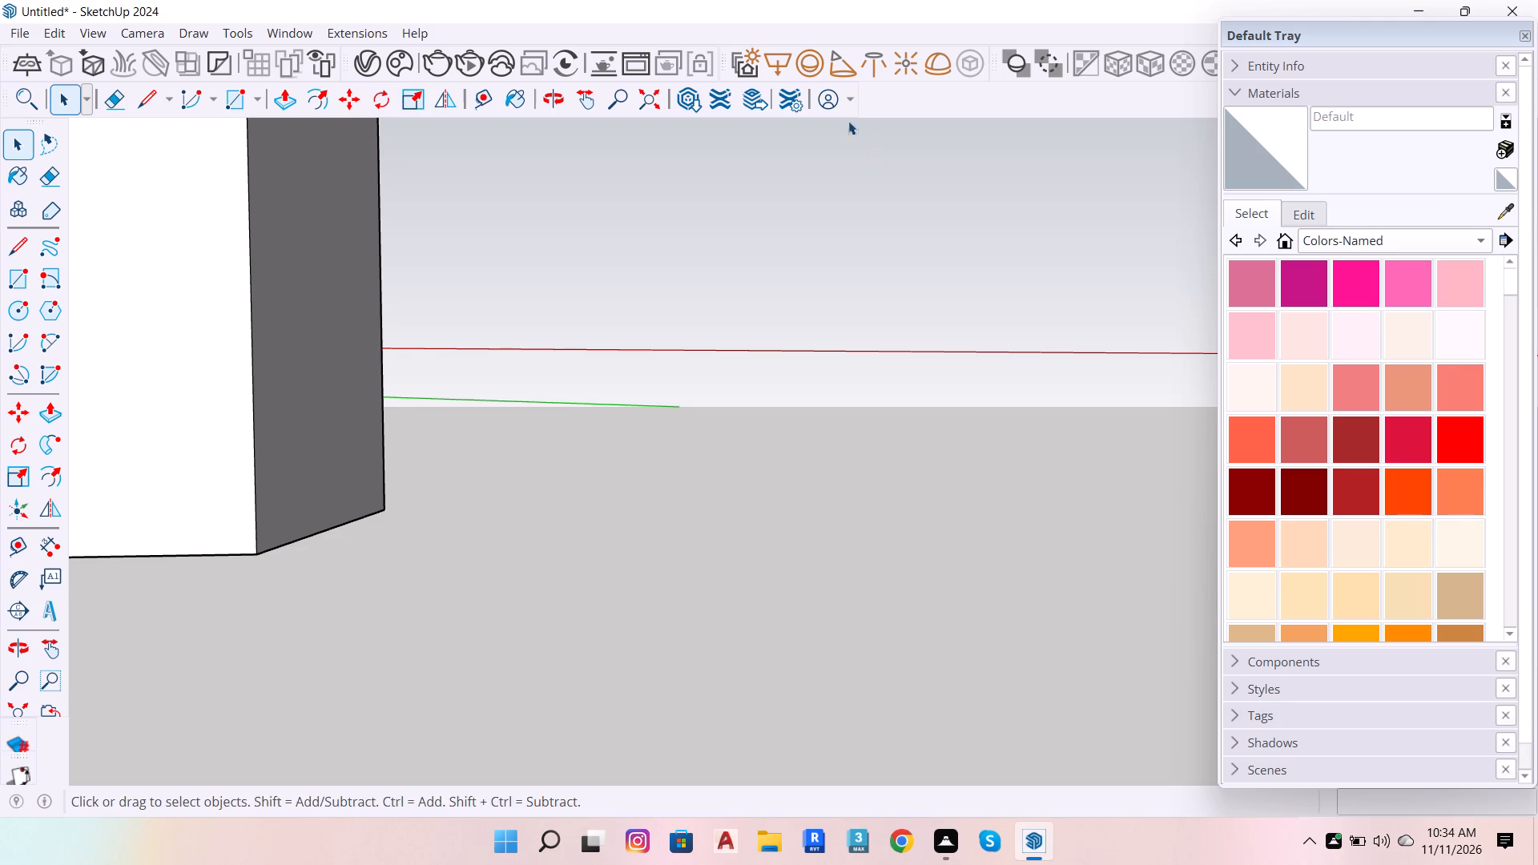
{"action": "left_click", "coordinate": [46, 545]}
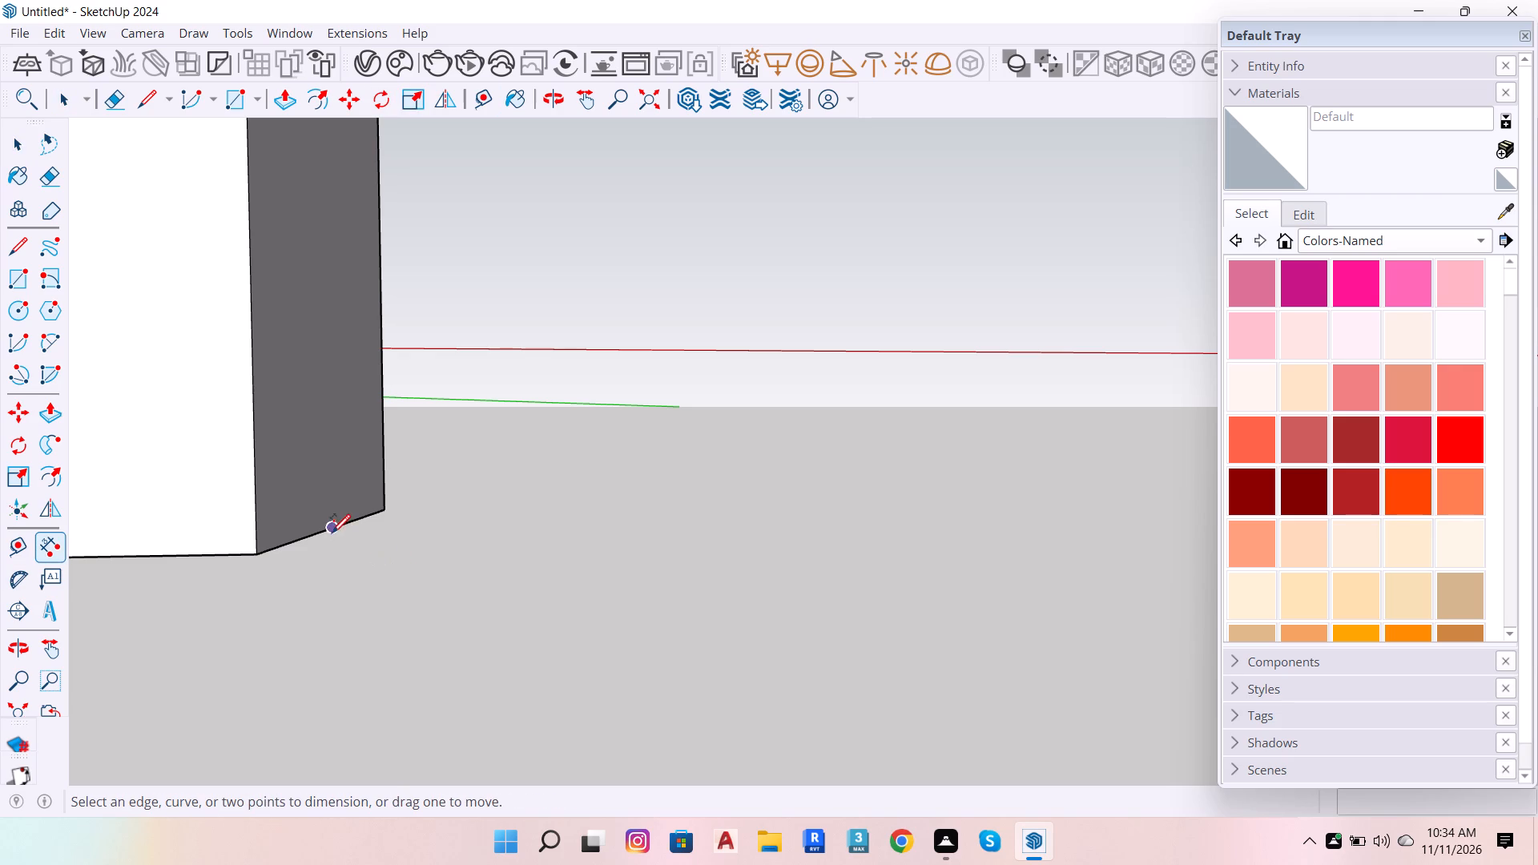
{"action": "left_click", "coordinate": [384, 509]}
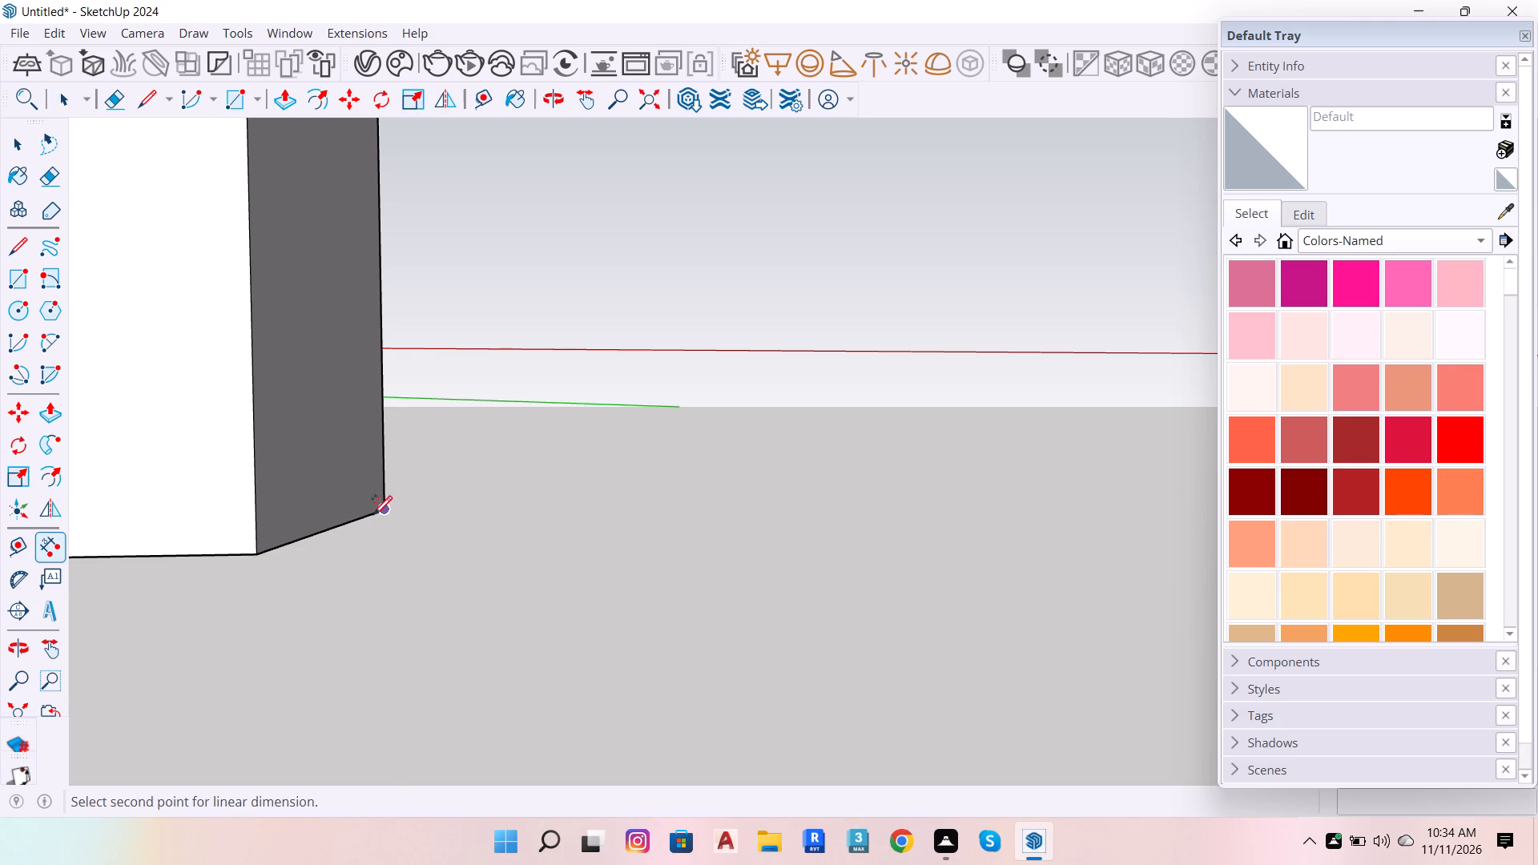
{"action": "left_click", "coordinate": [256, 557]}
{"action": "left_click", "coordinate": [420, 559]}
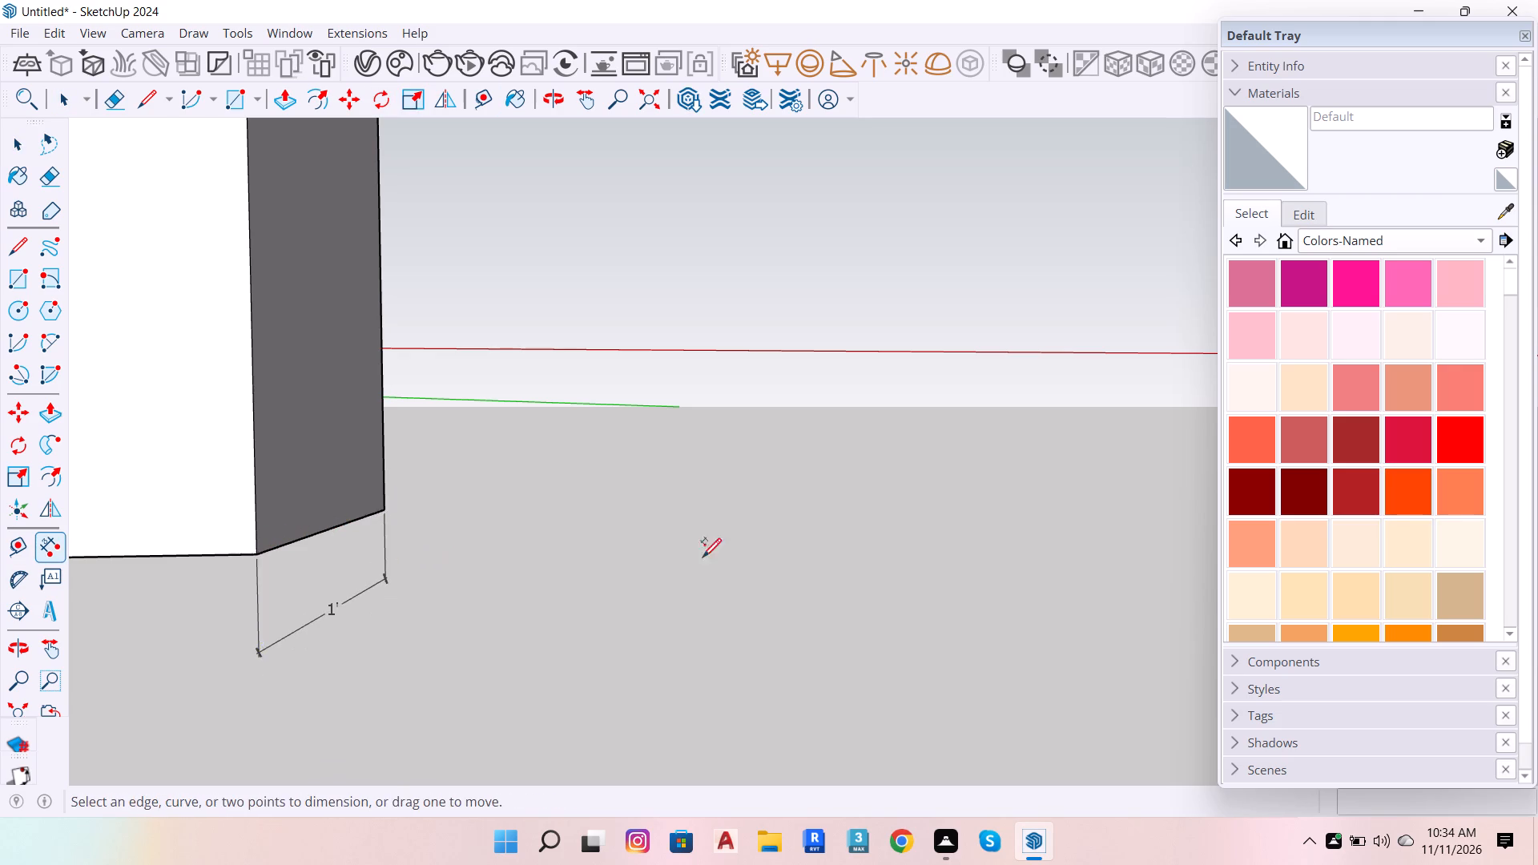
Open the frame group for editing, push/pull its front face by 1', and exit group editing.
{"action": "scroll", "coordinate": [1154, 513], "scroll_direction": "down", "scroll_amount": 8}
{"action": "key", "text": "space"}
{"action": "left_click", "coordinate": [650, 483]}
{"action": "double_click", "coordinate": [650, 483]}
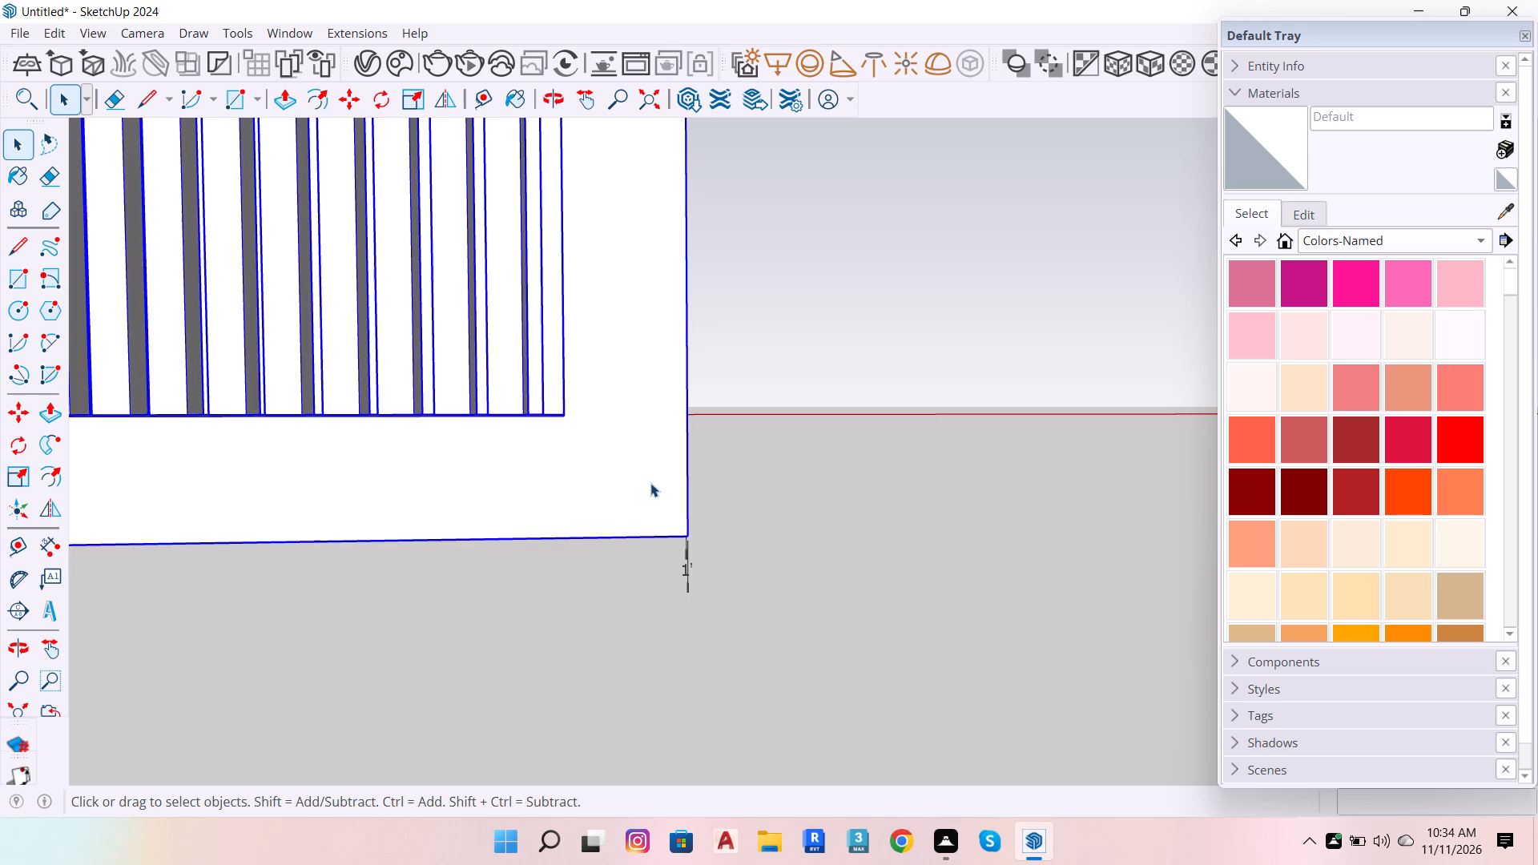
{"action": "left_click", "coordinate": [647, 474]}
{"action": "left_click", "coordinate": [647, 474]}
{"action": "double_click", "coordinate": [646, 472]}
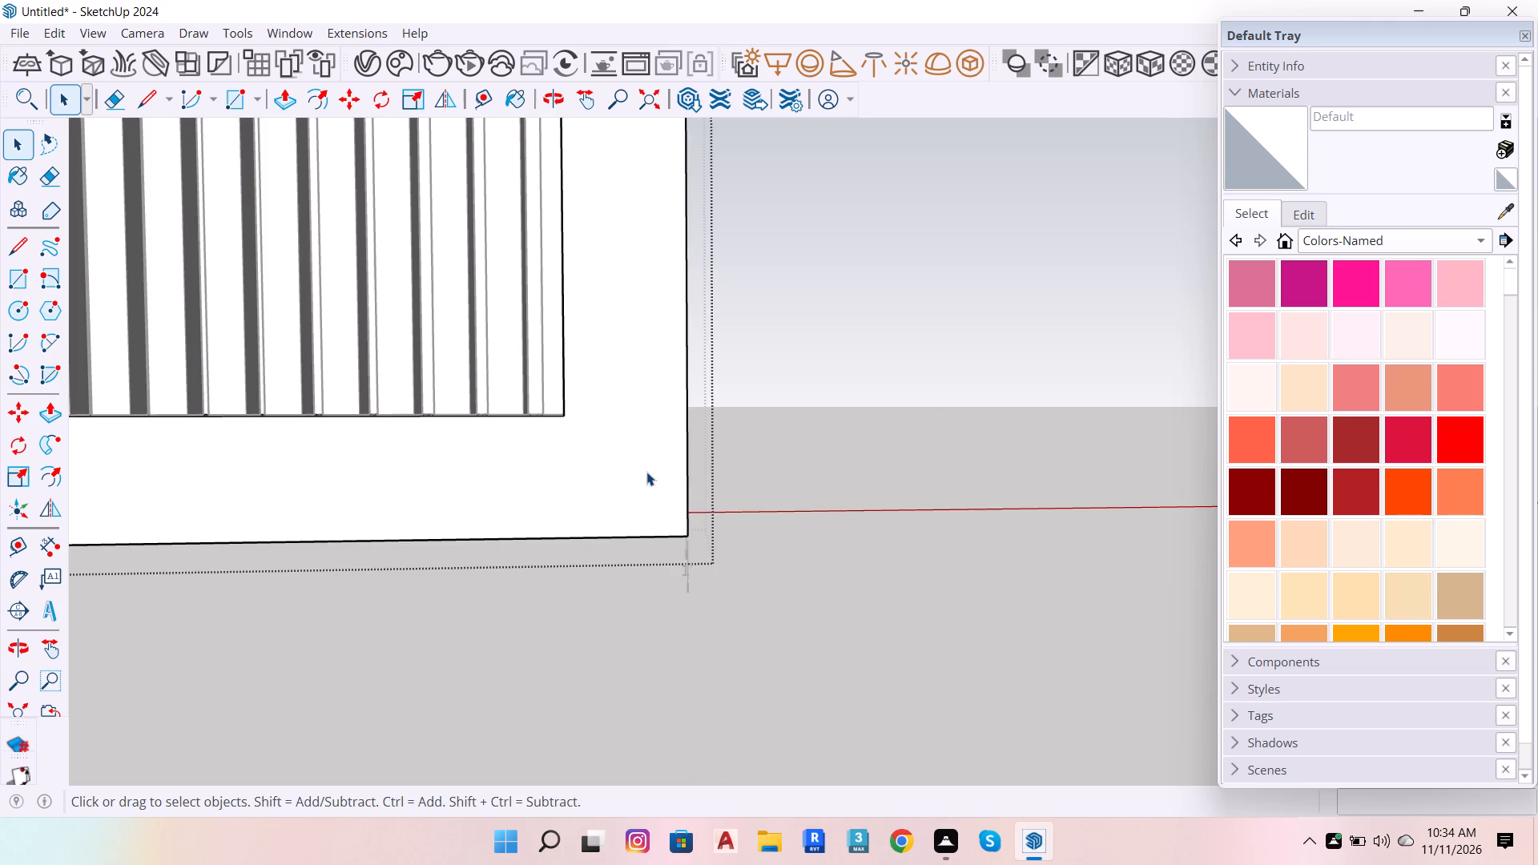
{"action": "left_click", "coordinate": [646, 472]}
{"action": "key", "text": "p"}
{"action": "left_click", "coordinate": [646, 471]}
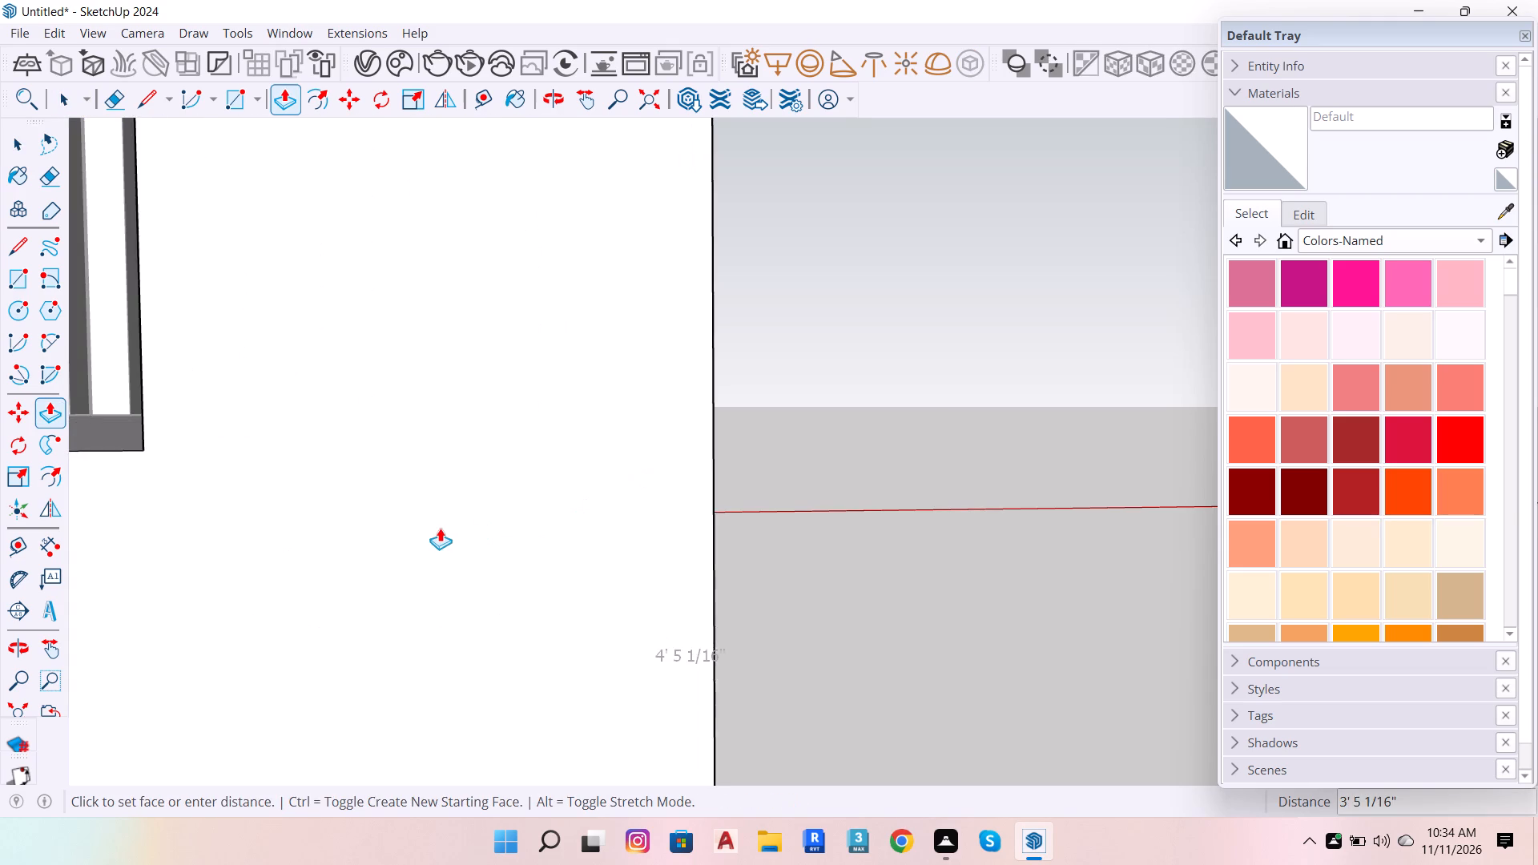
{"action": "key", "text": "2"}
{"action": "key", "text": "BackSpace"}
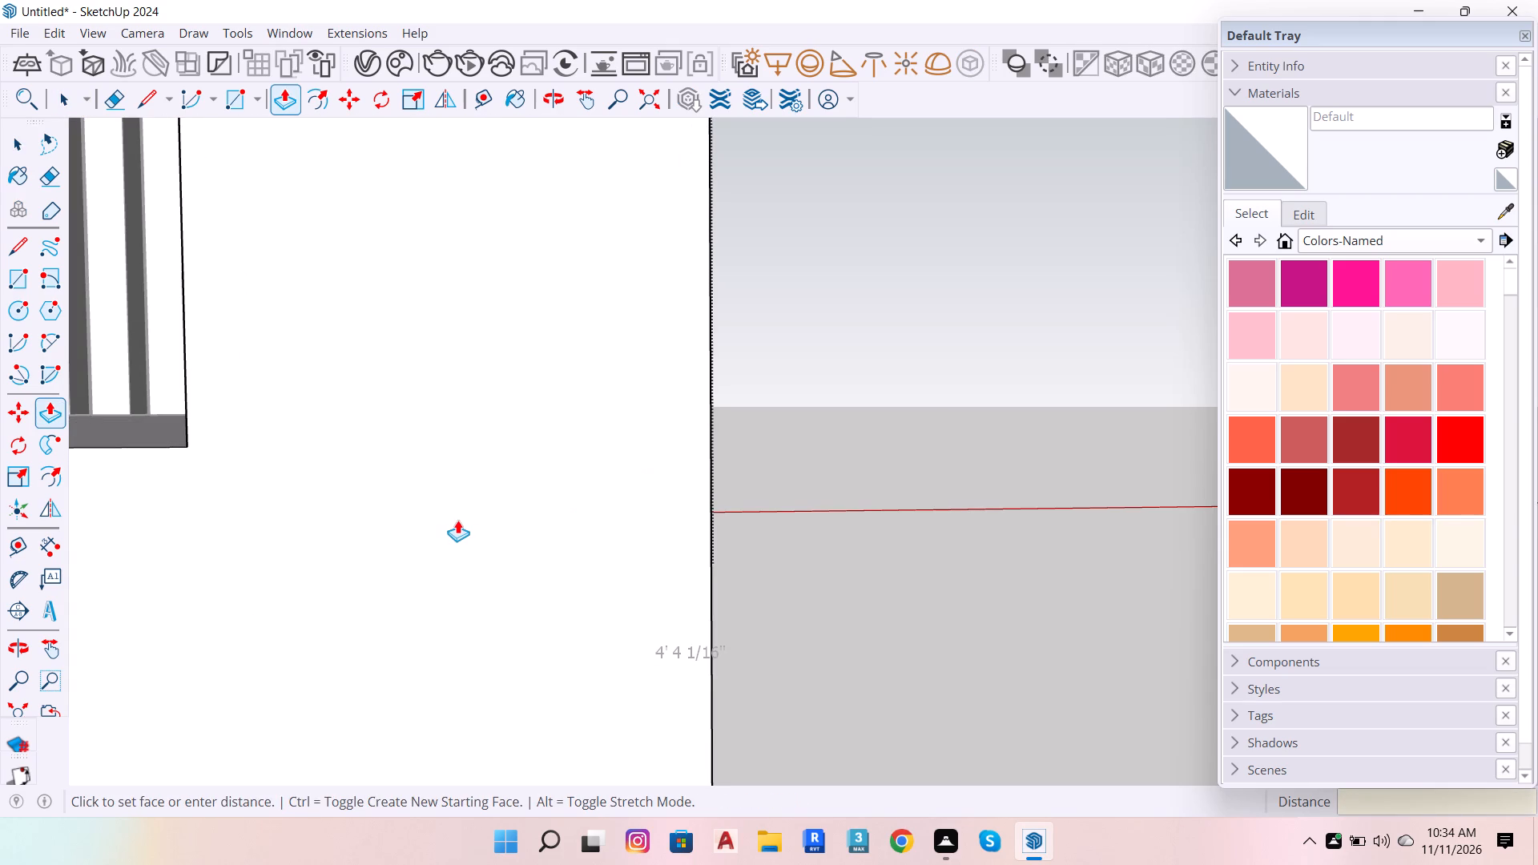
{"action": "type", "text": "1'"}
{"action": "key", "text": "Return"}
{"action": "key", "text": "space"}
{"action": "scroll", "coordinate": [750, 561], "scroll_direction": "down", "scroll_amount": 1}
{"action": "scroll", "coordinate": [758, 564], "scroll_direction": "up", "scroll_amount": 3}
{"action": "left_click", "coordinate": [792, 556]}
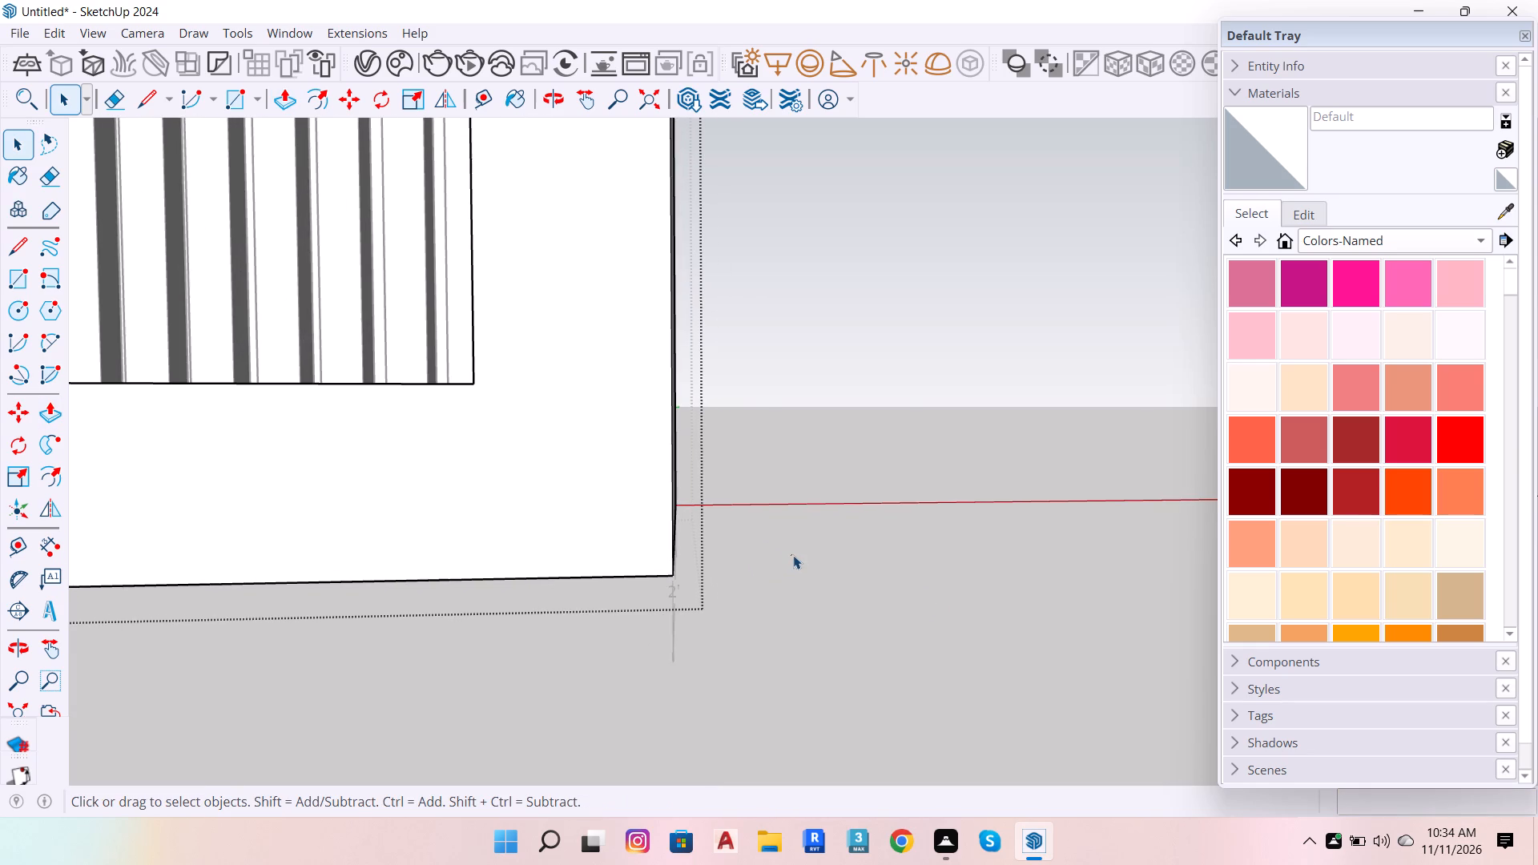
{"action": "left_click", "coordinate": [776, 556]}
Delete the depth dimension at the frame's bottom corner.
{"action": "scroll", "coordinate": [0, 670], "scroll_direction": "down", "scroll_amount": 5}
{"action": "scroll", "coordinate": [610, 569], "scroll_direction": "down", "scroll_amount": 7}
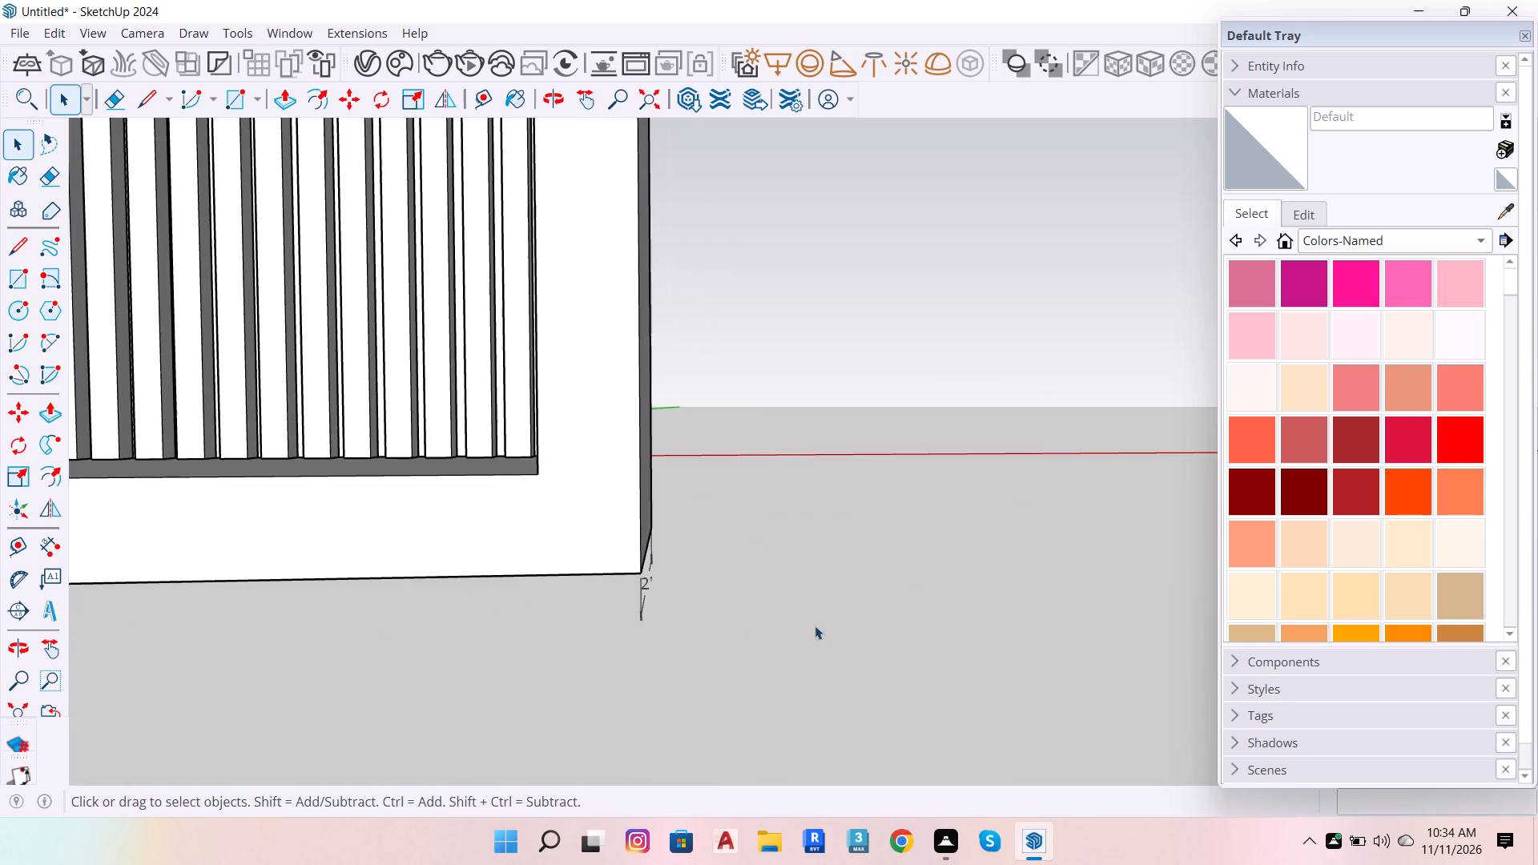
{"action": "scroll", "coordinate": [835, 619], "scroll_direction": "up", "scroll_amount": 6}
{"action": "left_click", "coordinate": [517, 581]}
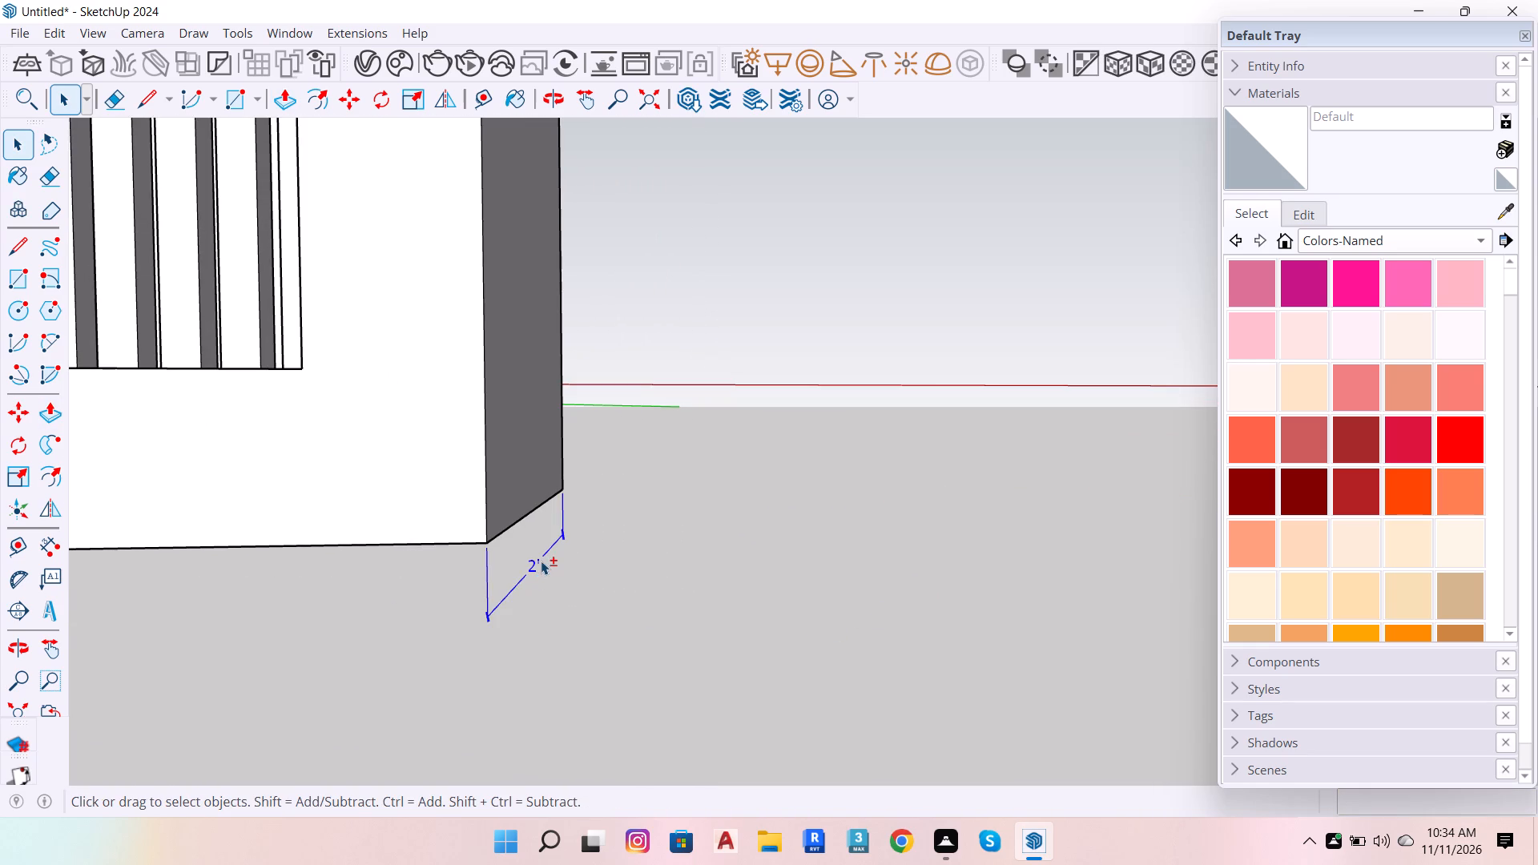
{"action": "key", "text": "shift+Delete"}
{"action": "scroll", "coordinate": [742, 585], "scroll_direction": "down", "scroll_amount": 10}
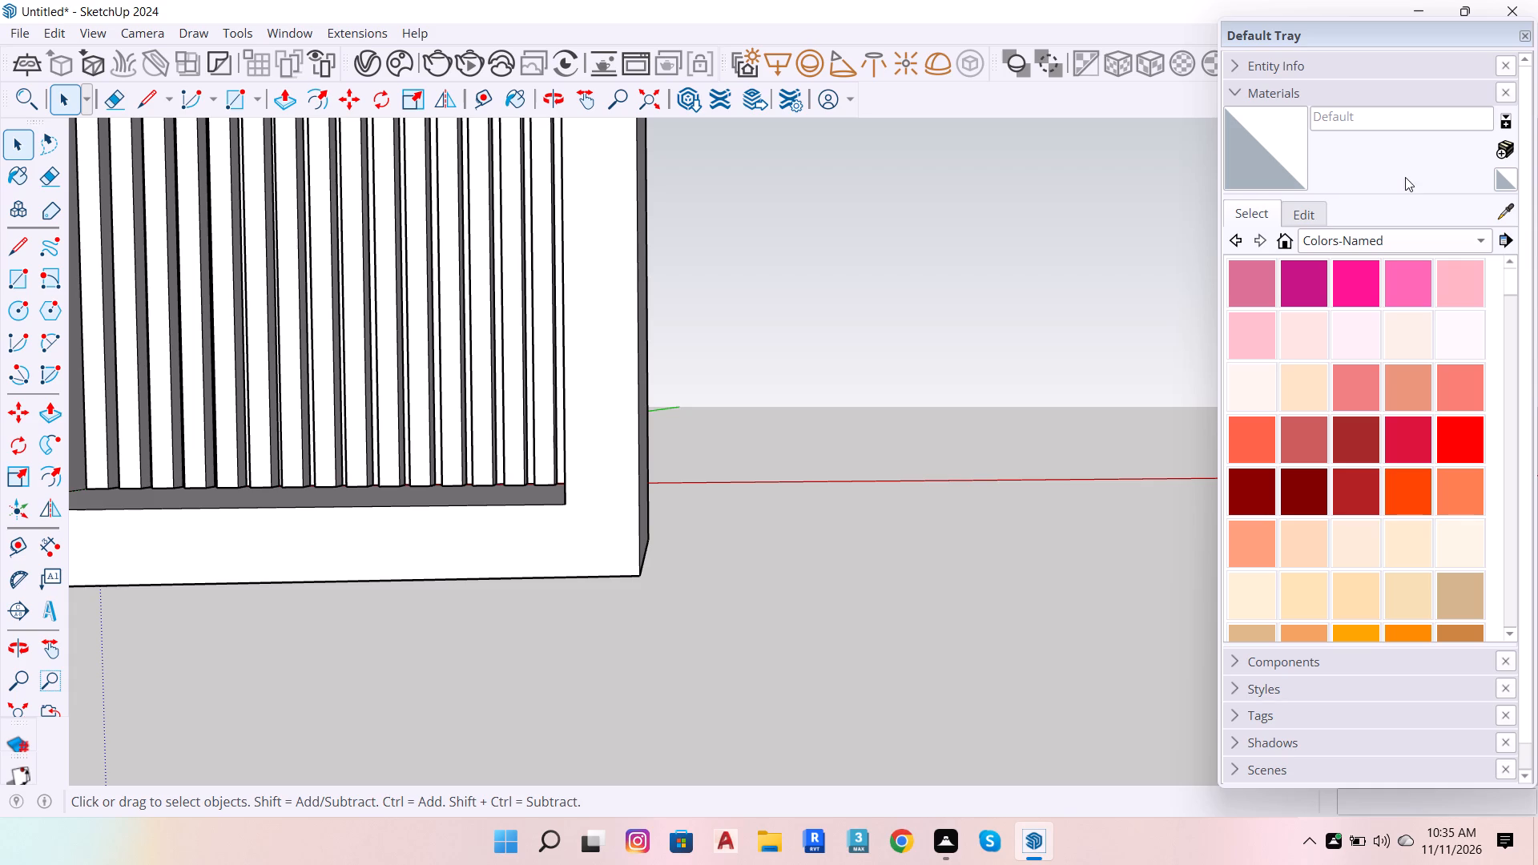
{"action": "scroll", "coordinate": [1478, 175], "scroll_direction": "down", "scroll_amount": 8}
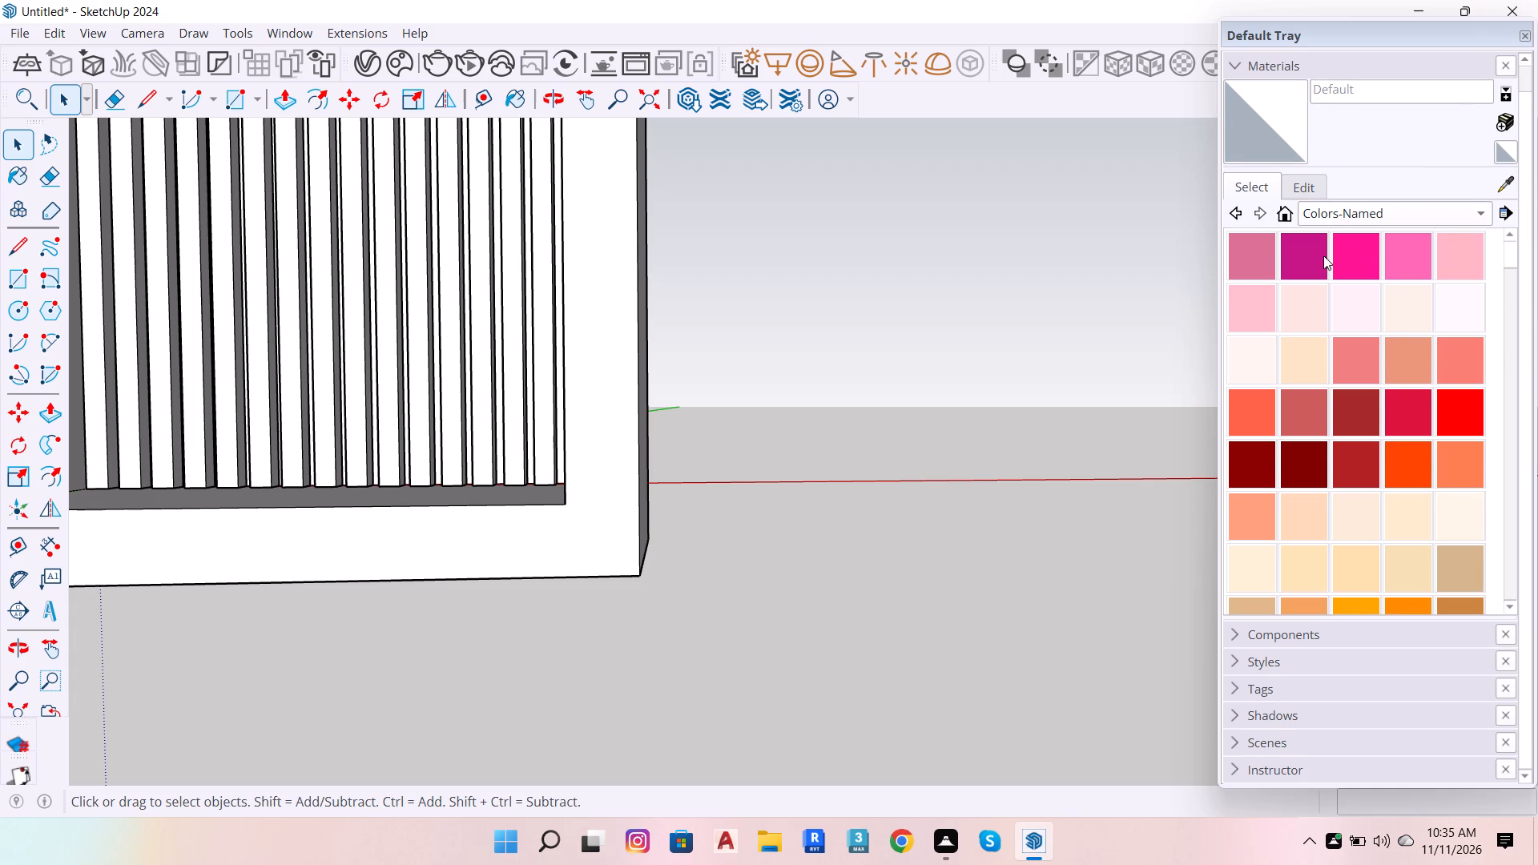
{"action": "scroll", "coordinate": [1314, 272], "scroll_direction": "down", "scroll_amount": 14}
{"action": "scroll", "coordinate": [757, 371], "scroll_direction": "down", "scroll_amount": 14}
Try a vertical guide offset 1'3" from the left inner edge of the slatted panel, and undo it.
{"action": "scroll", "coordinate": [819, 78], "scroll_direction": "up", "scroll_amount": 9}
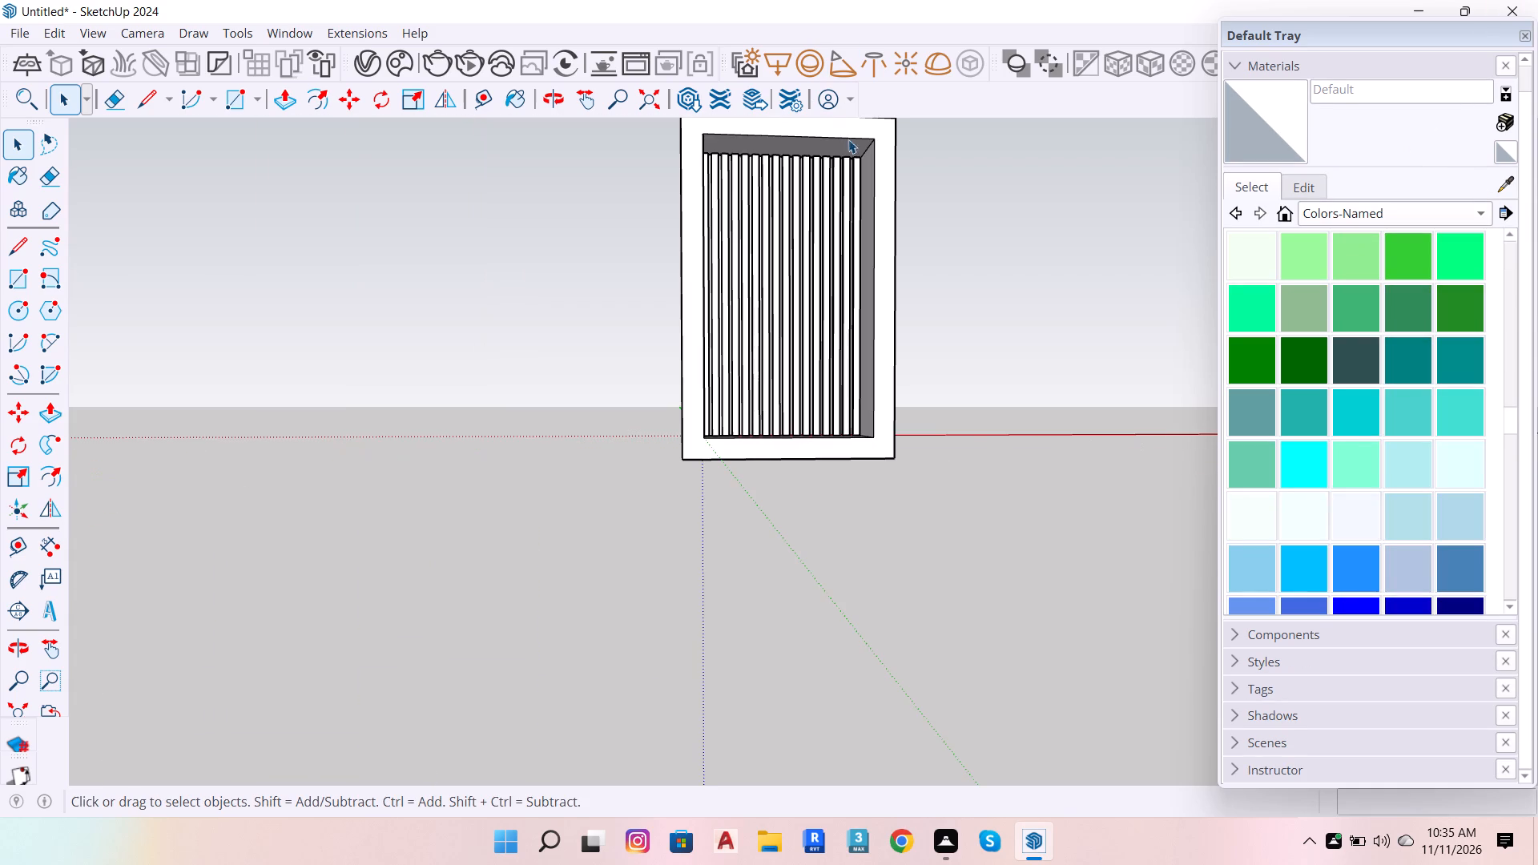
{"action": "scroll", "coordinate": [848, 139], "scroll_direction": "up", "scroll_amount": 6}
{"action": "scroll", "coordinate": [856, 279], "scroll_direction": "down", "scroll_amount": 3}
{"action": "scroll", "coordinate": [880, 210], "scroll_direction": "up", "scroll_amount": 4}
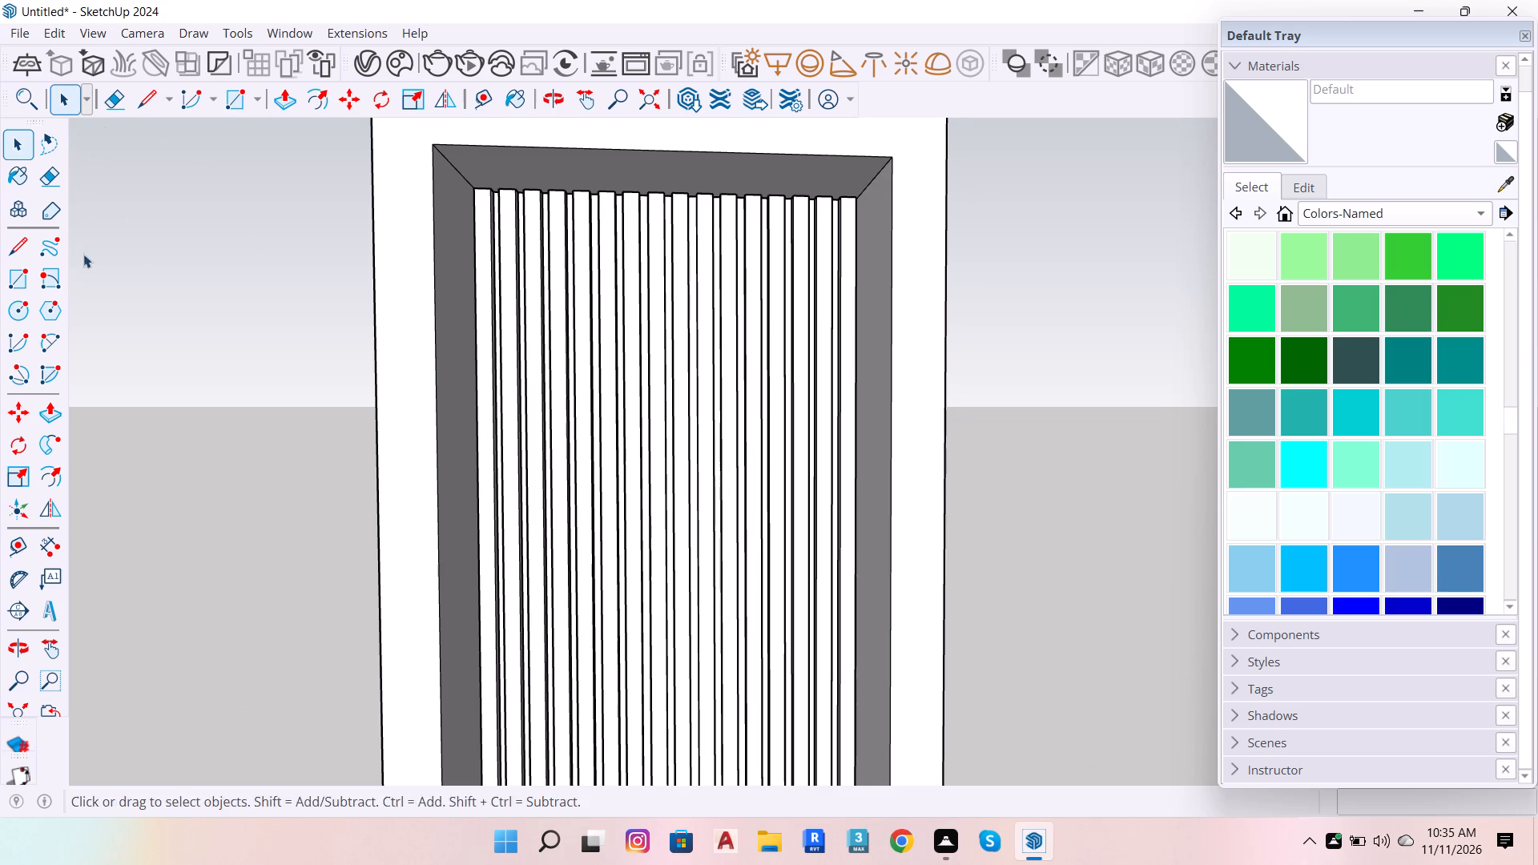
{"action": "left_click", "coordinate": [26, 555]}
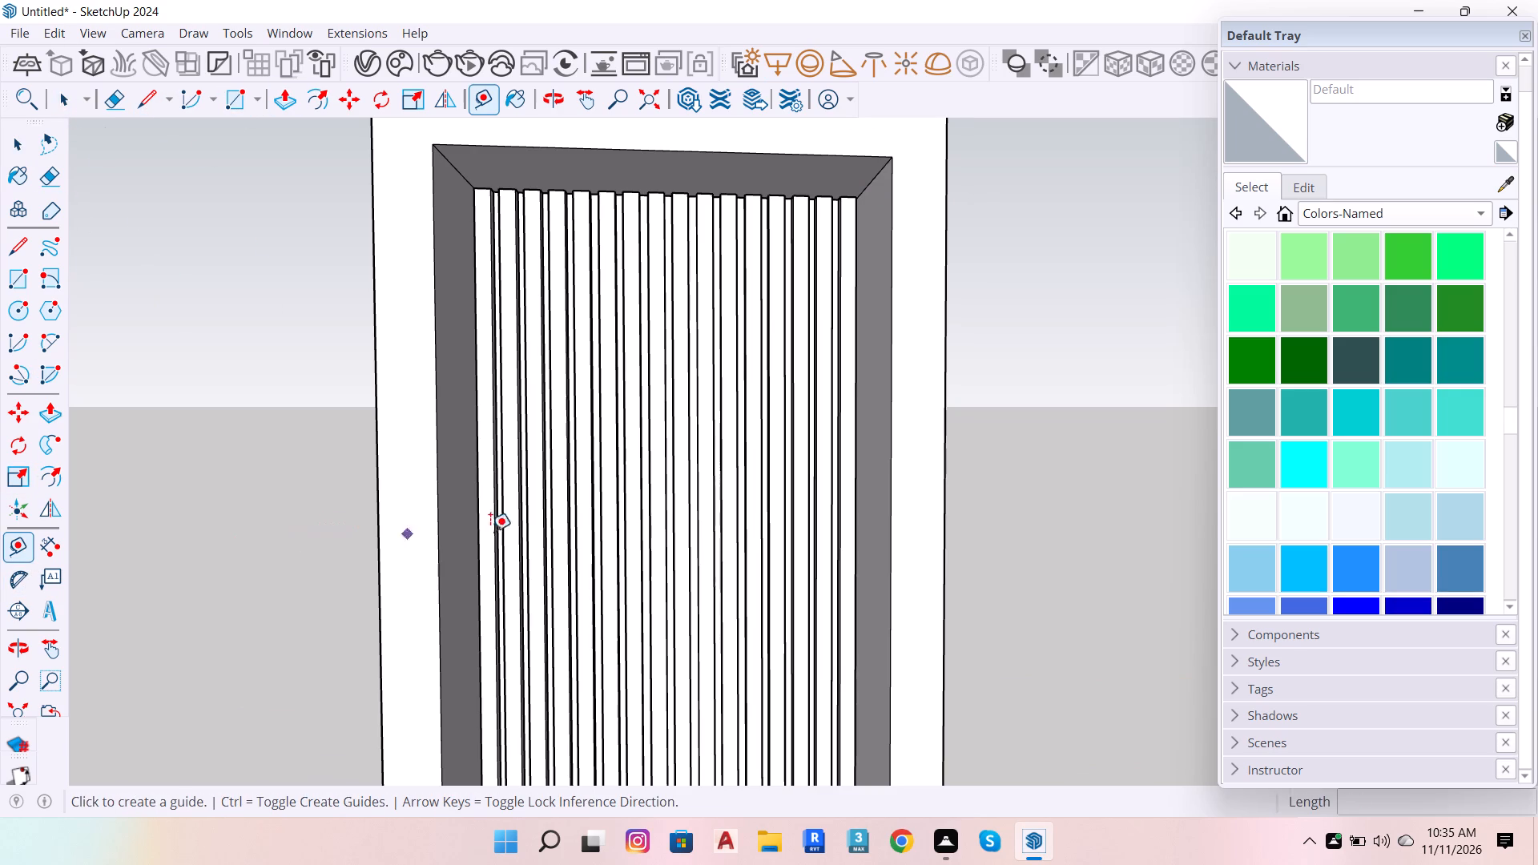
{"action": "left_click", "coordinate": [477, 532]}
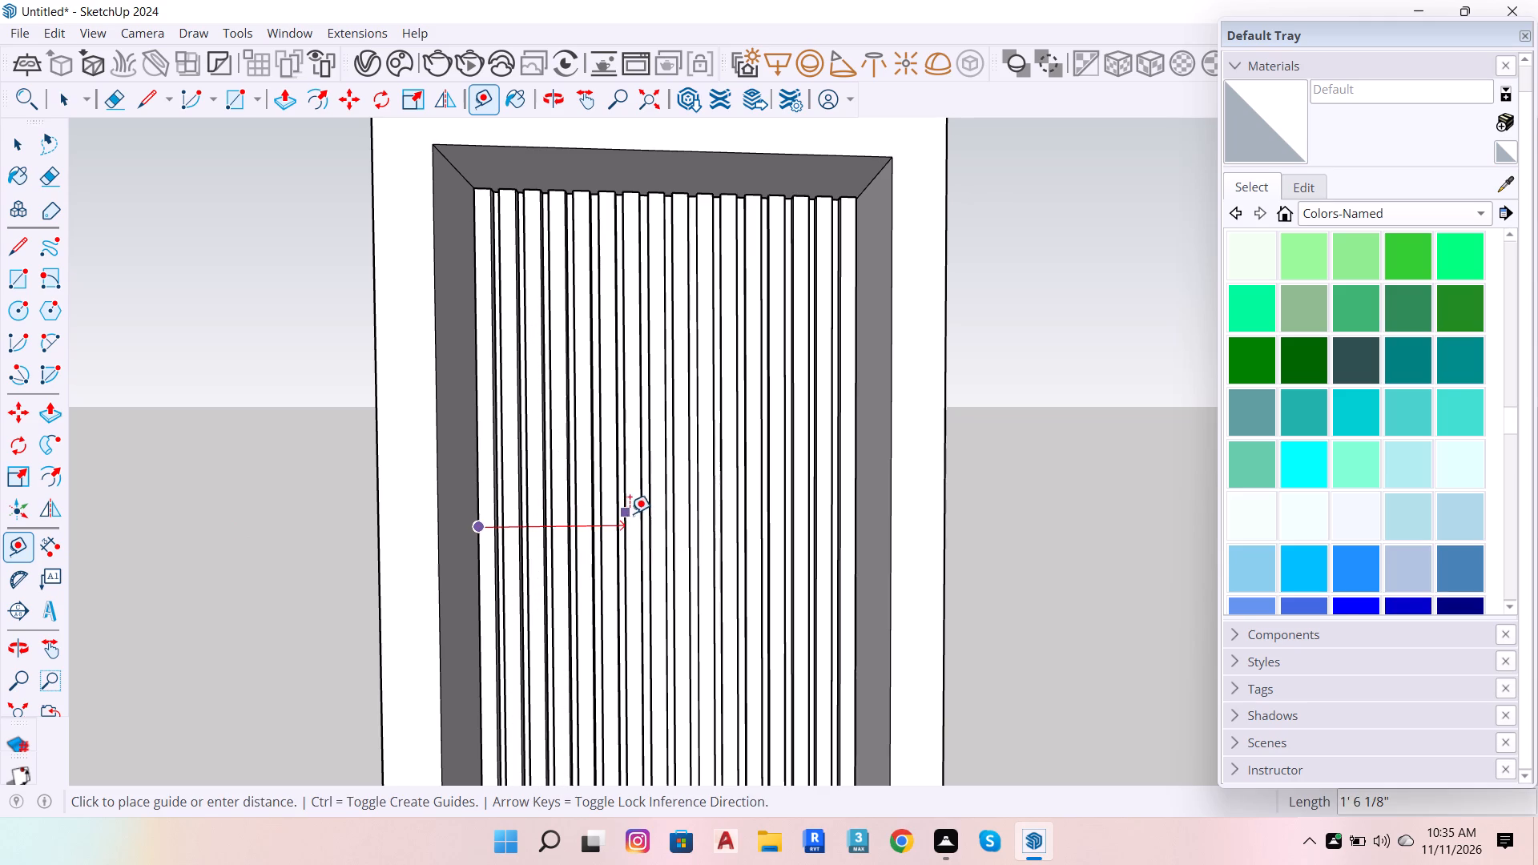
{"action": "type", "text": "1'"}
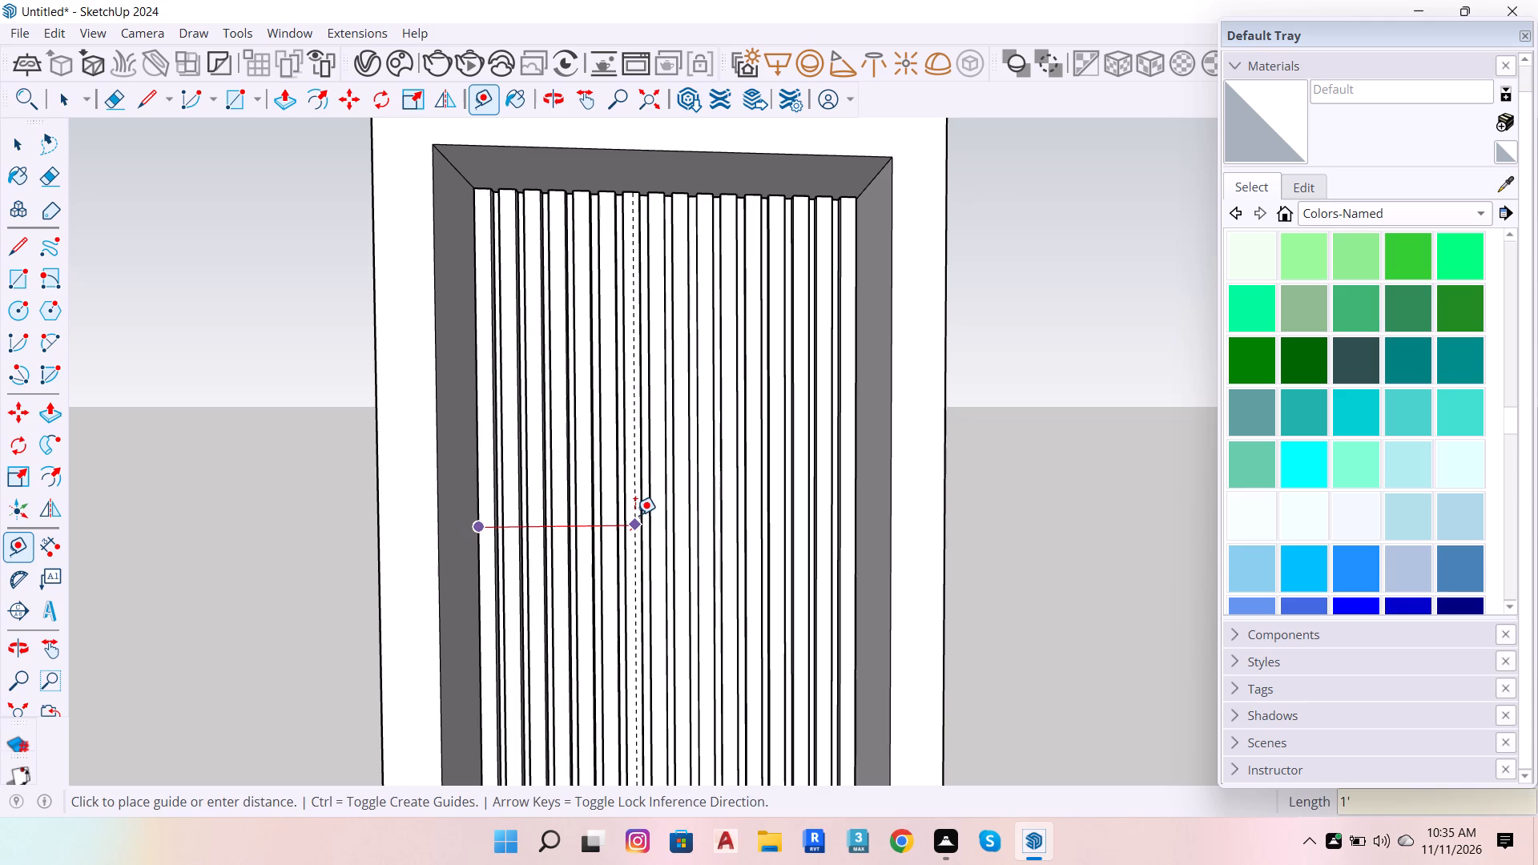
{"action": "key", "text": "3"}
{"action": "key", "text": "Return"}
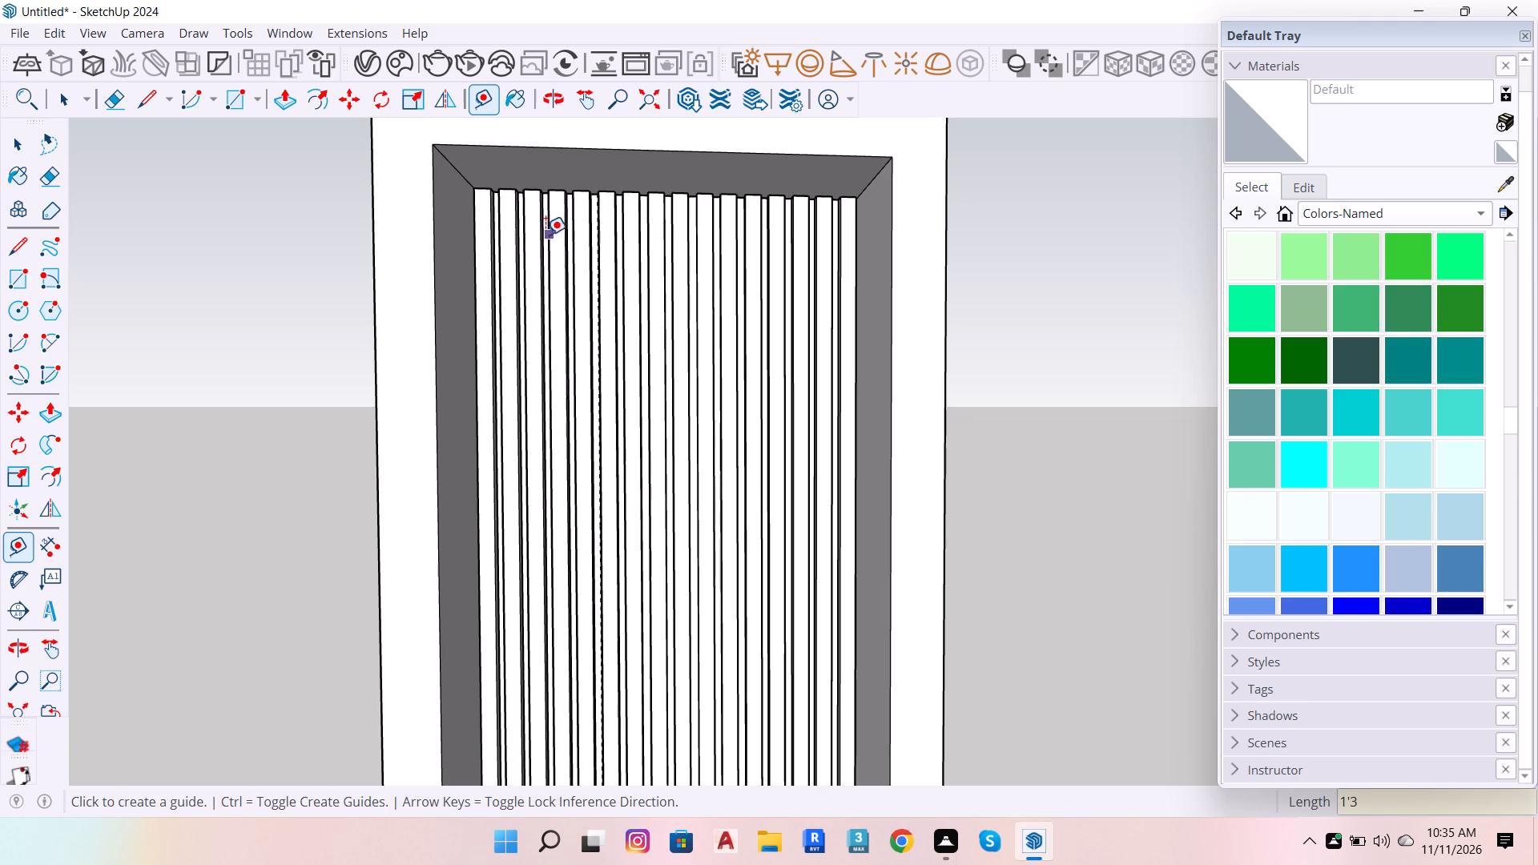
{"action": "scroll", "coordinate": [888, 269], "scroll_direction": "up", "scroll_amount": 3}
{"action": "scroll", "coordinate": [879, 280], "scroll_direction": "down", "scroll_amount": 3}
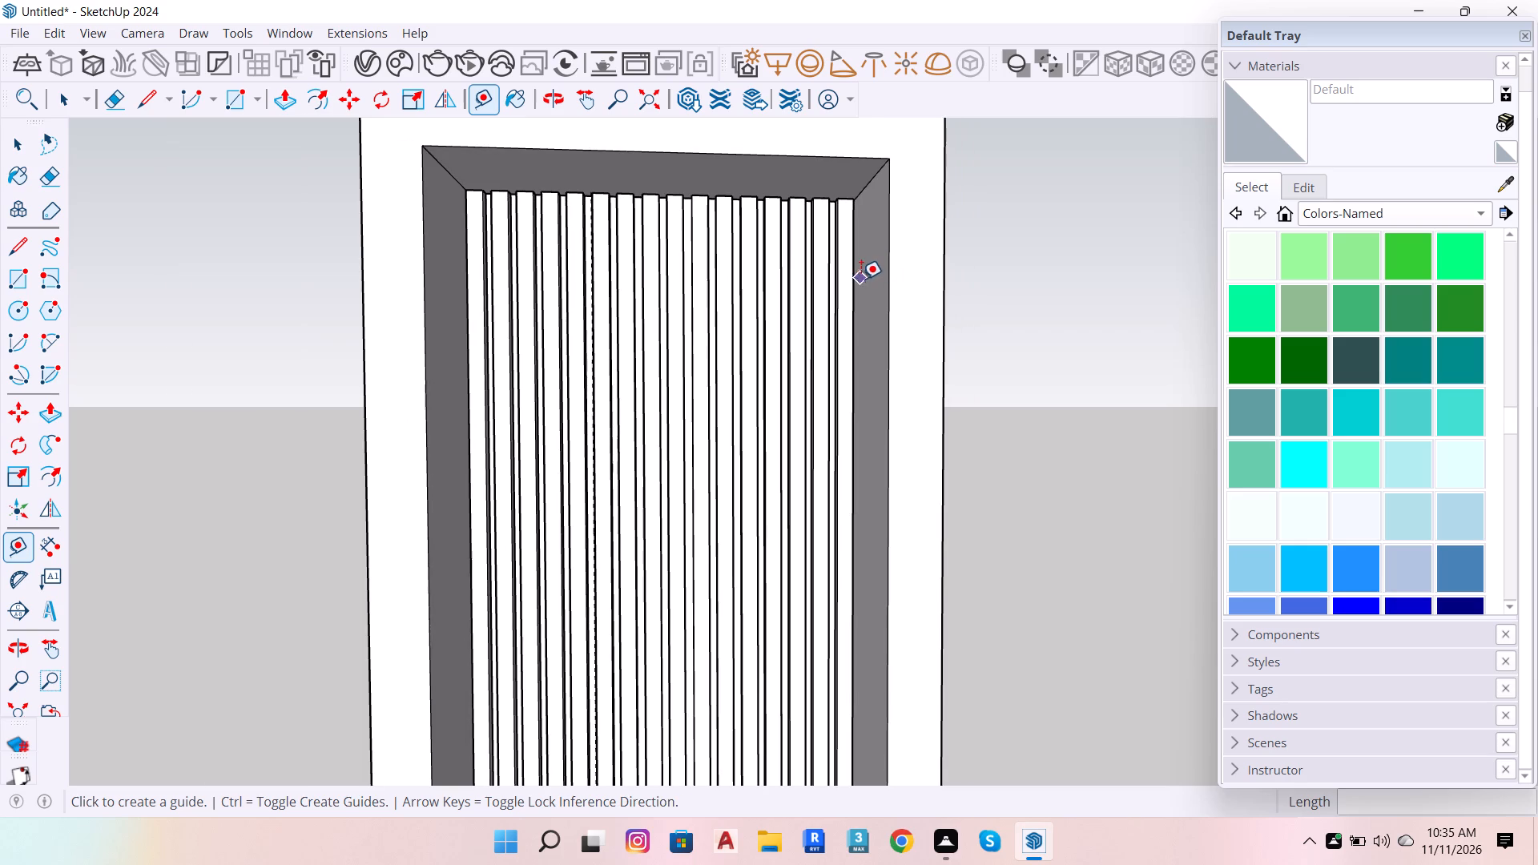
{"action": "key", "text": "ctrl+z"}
Place a guide 1'3" inward from the depth edge at the frame opening's bottom left corner.
{"action": "scroll", "coordinate": [525, 205], "scroll_direction": "up", "scroll_amount": 5}
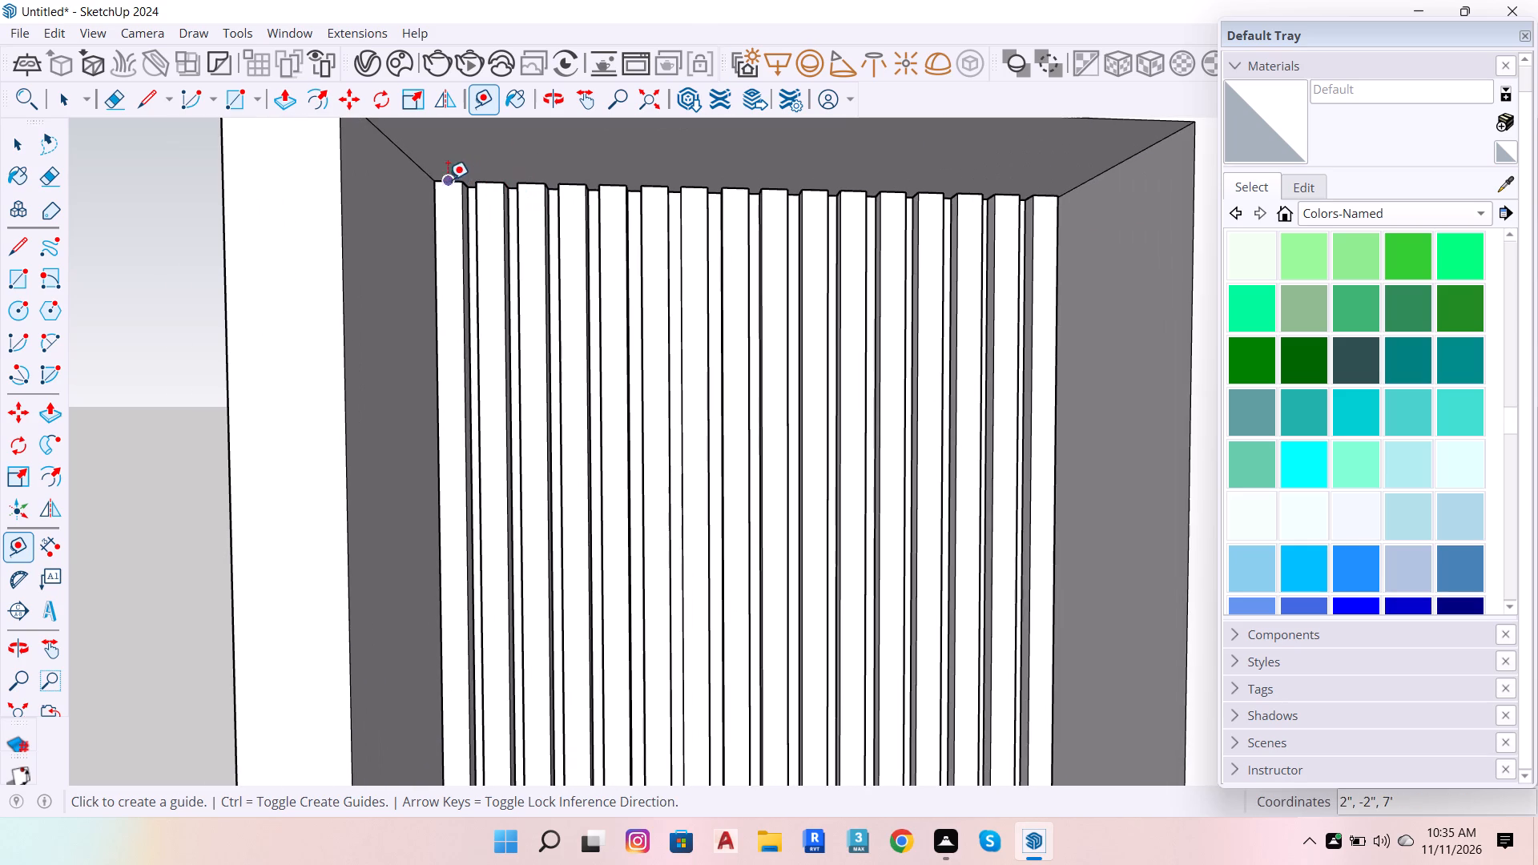
{"action": "scroll", "coordinate": [450, 194], "scroll_direction": "down", "scroll_amount": 12}
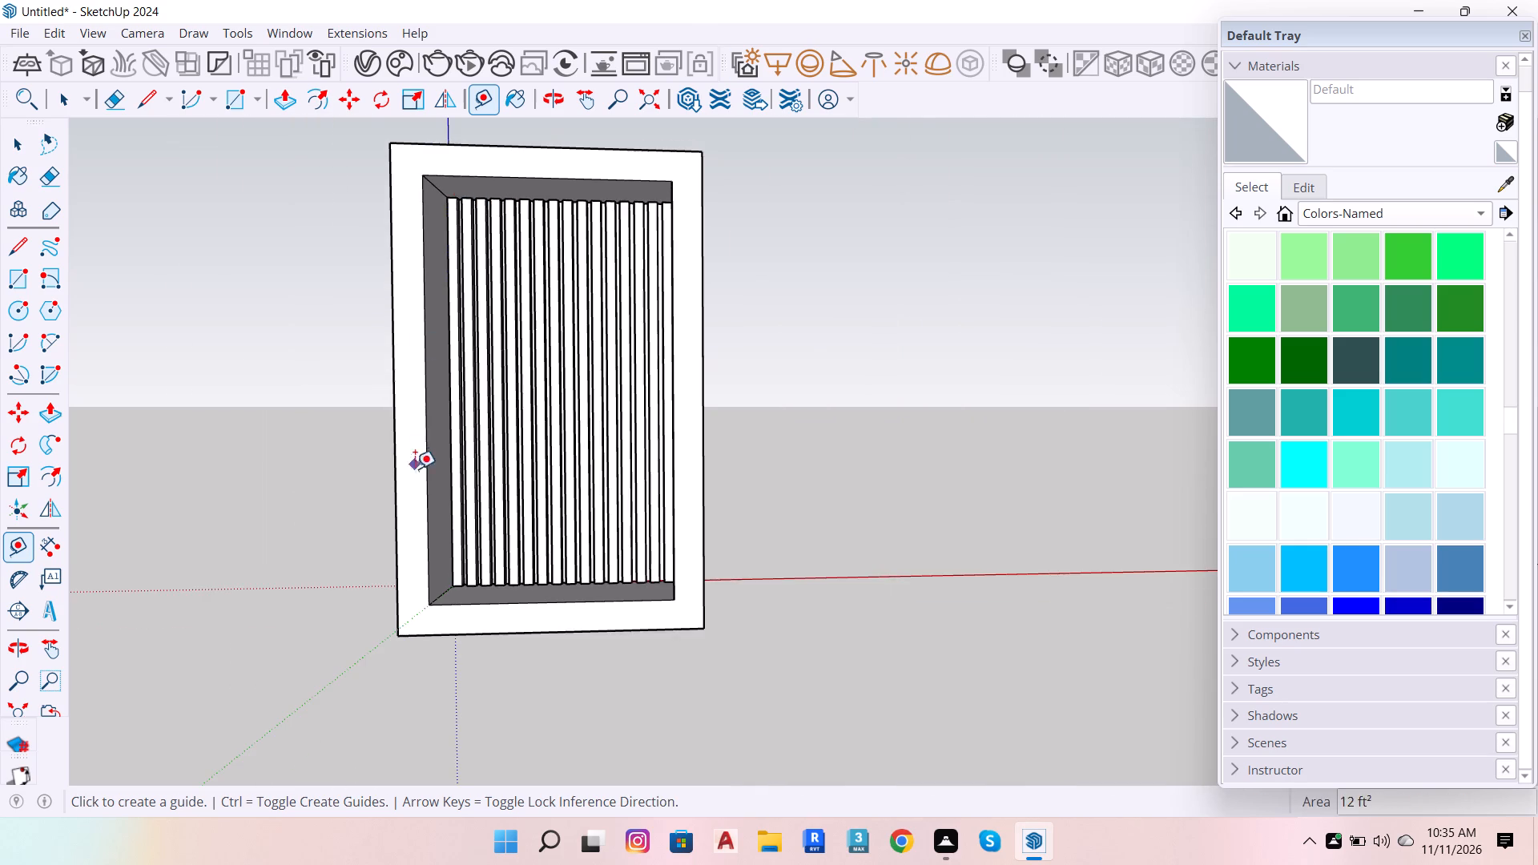
{"action": "scroll", "coordinate": [418, 492], "scroll_direction": "up", "scroll_amount": 8}
{"action": "scroll", "coordinate": [451, 666], "scroll_direction": "up", "scroll_amount": 7}
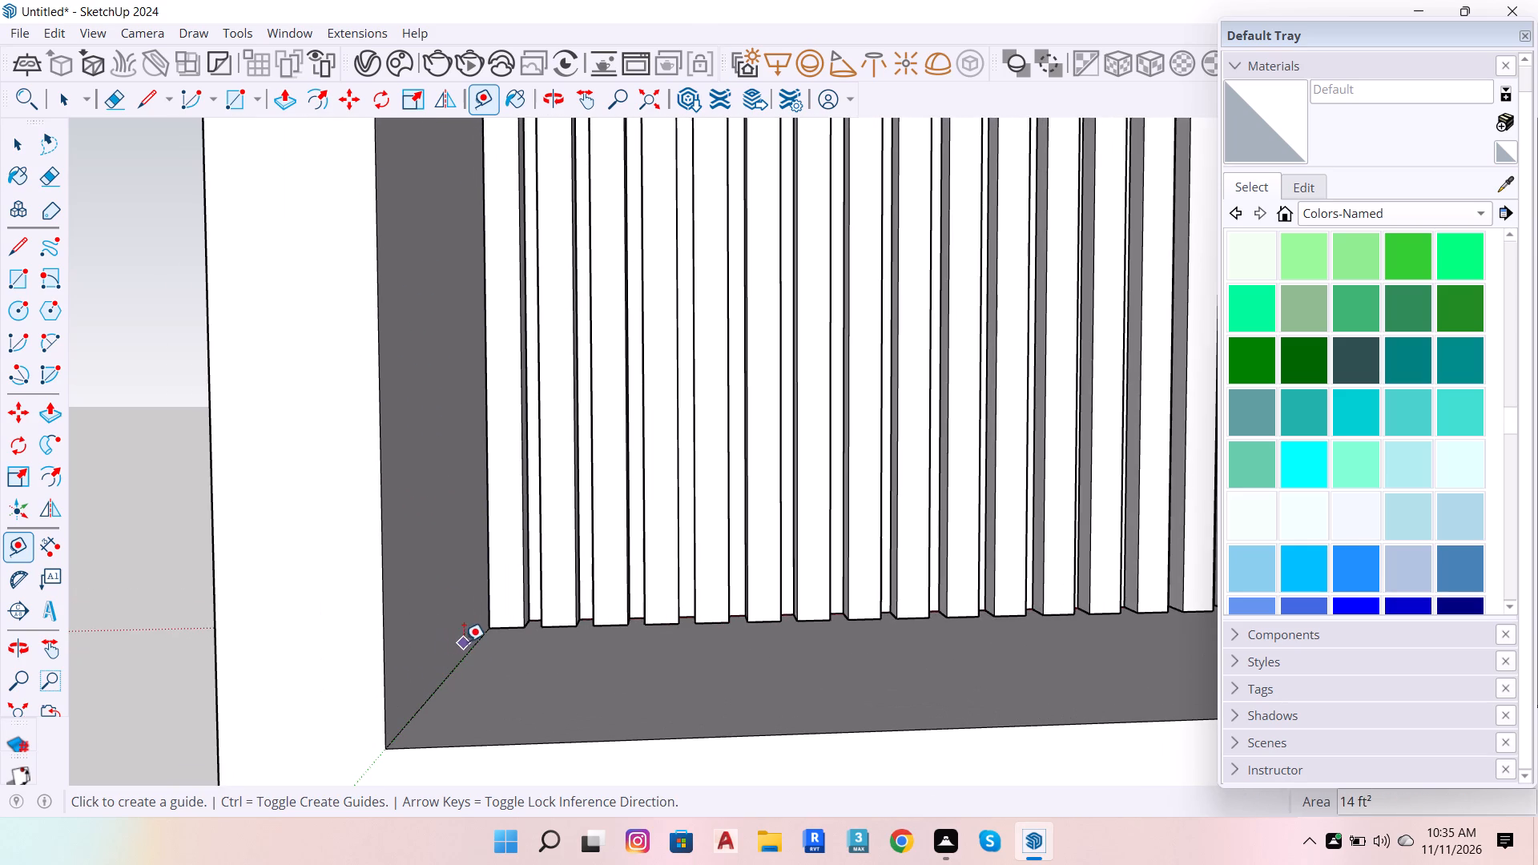
{"action": "left_click", "coordinate": [457, 663]}
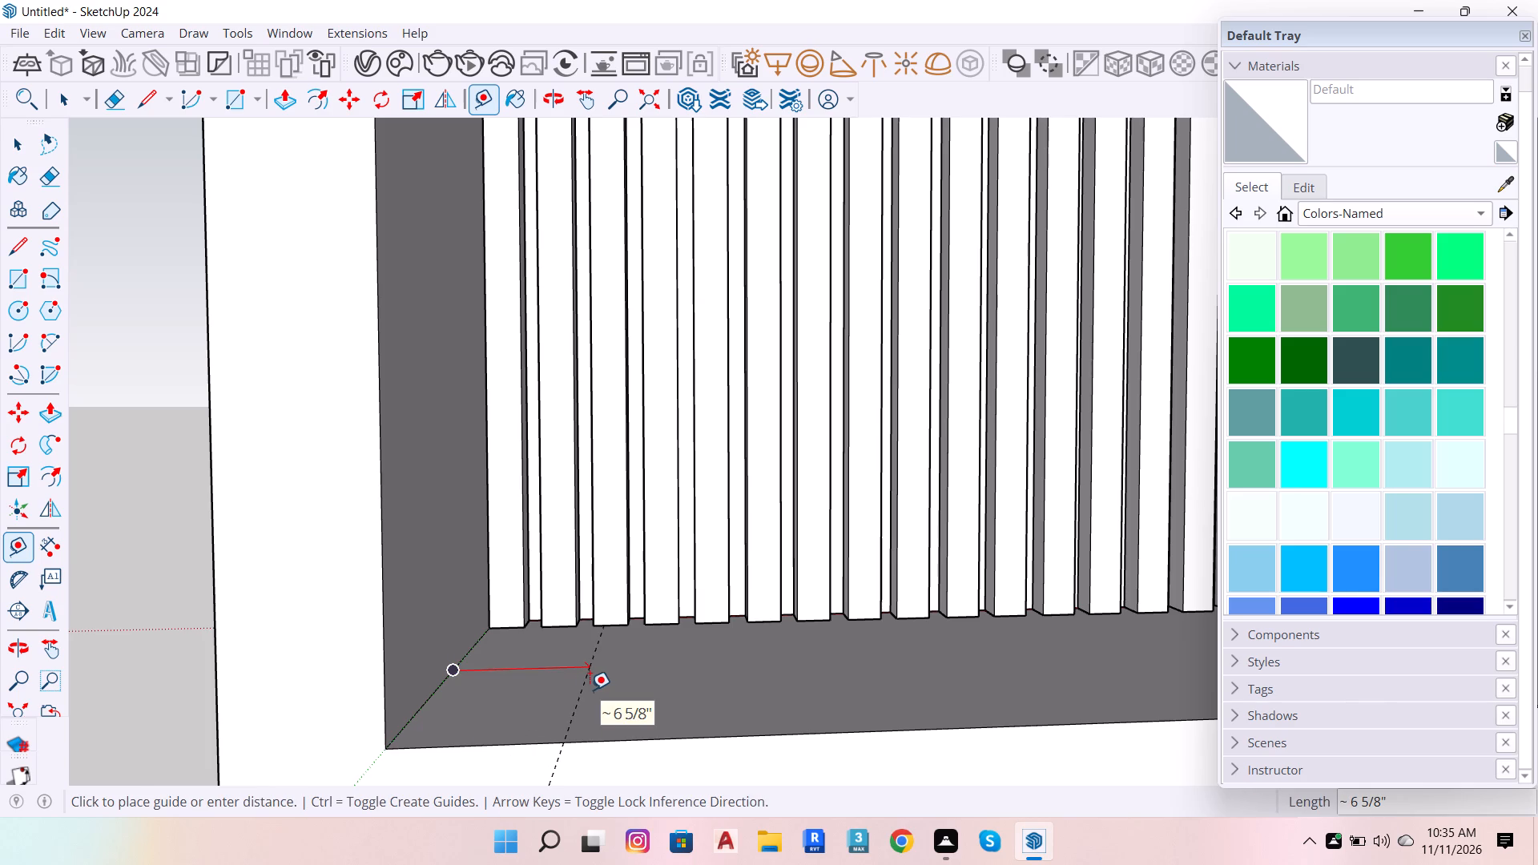
{"action": "type", "text": "1'3"}
{"action": "key", "text": "Return"}
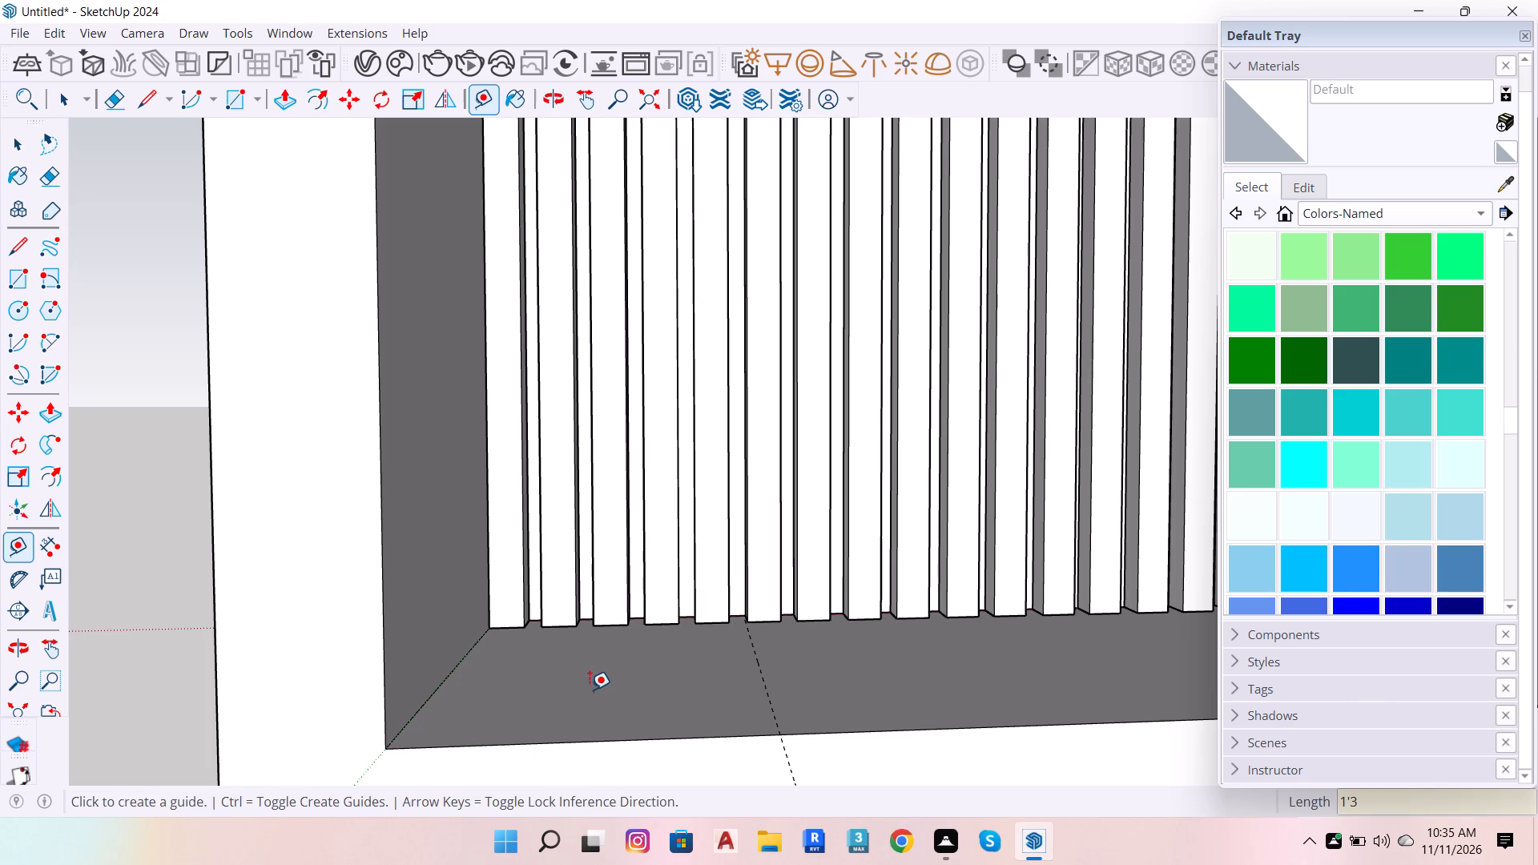
Place a second guide 1'3" inward from the depth edge at the frame opening's bottom right corner.
{"action": "scroll", "coordinate": [588, 726], "scroll_direction": "down", "scroll_amount": 8}
{"action": "scroll", "coordinate": [682, 726], "scroll_direction": "down", "scroll_amount": 5}
{"action": "scroll", "coordinate": [918, 644], "scroll_direction": "up", "scroll_amount": 8}
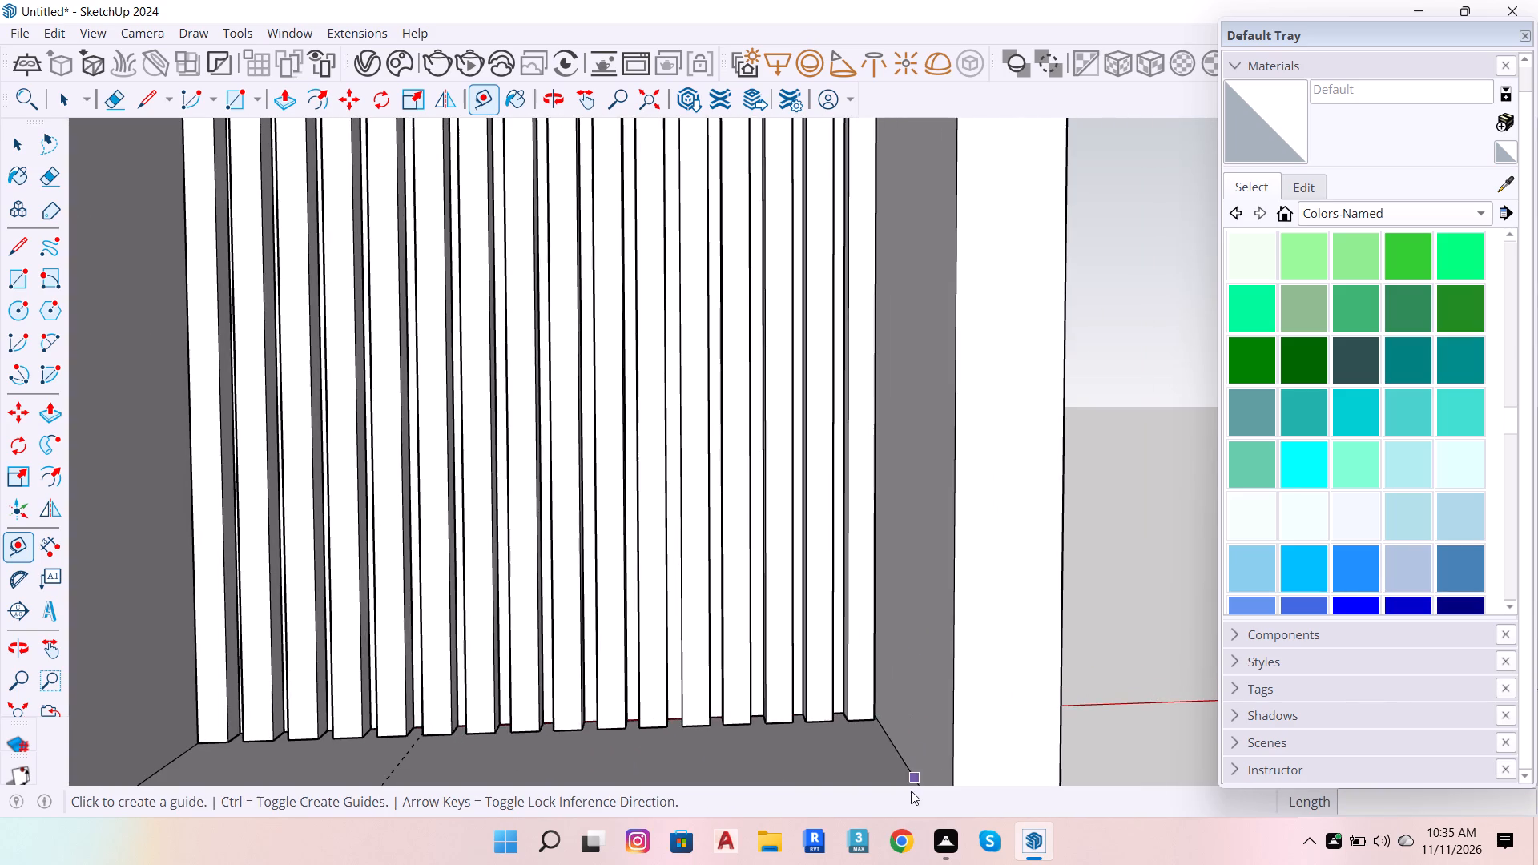
{"action": "left_click", "coordinate": [901, 764]}
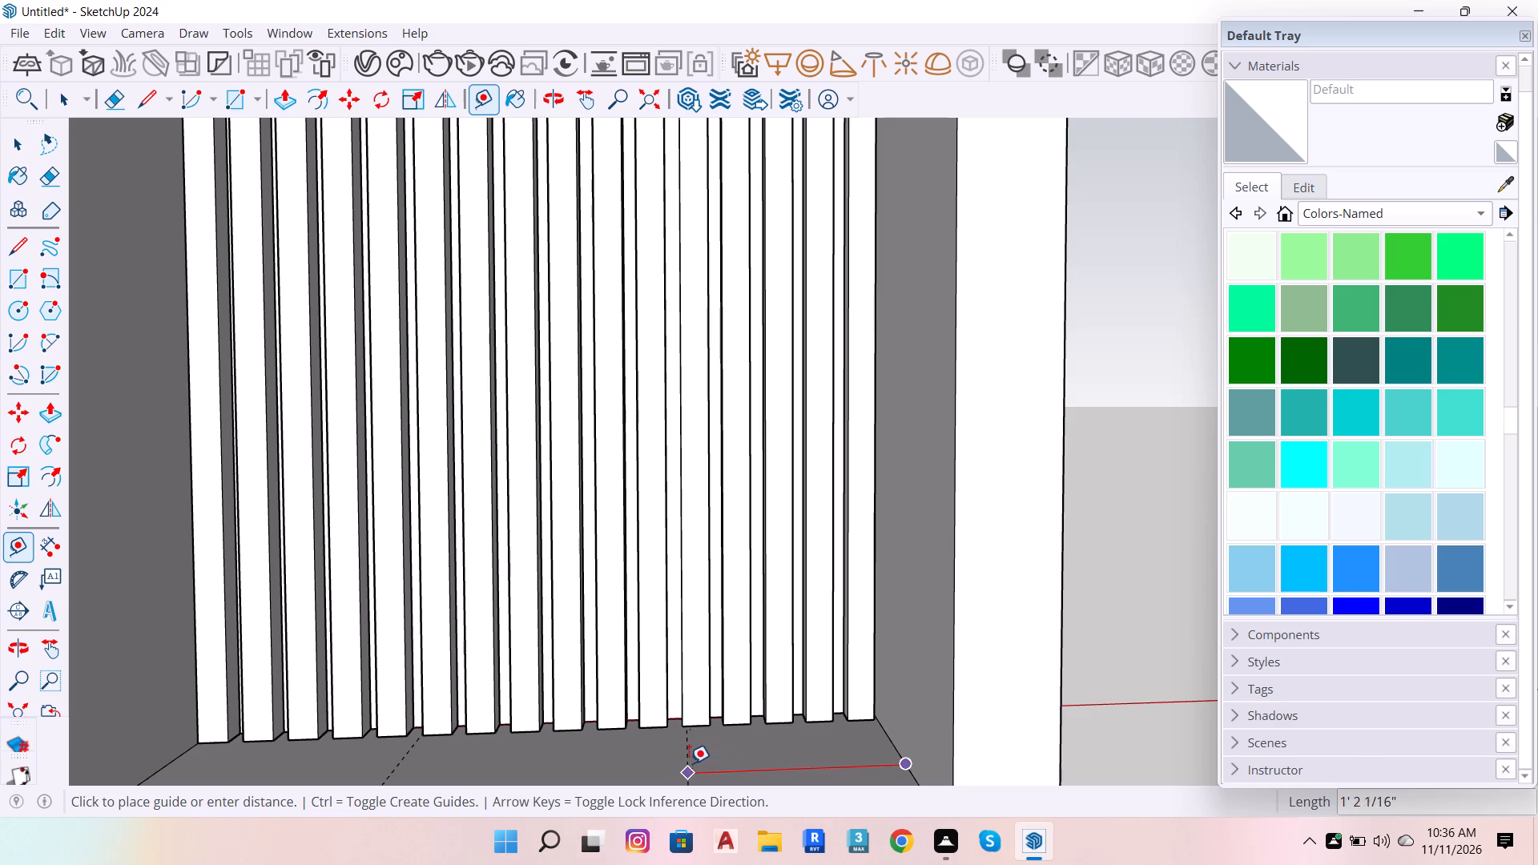
{"action": "type", "text": "1'3"}
{"action": "key", "text": "Return"}
{"action": "scroll", "coordinate": [780, 526], "scroll_direction": "down", "scroll_amount": 8}
{"action": "key", "text": "space"}
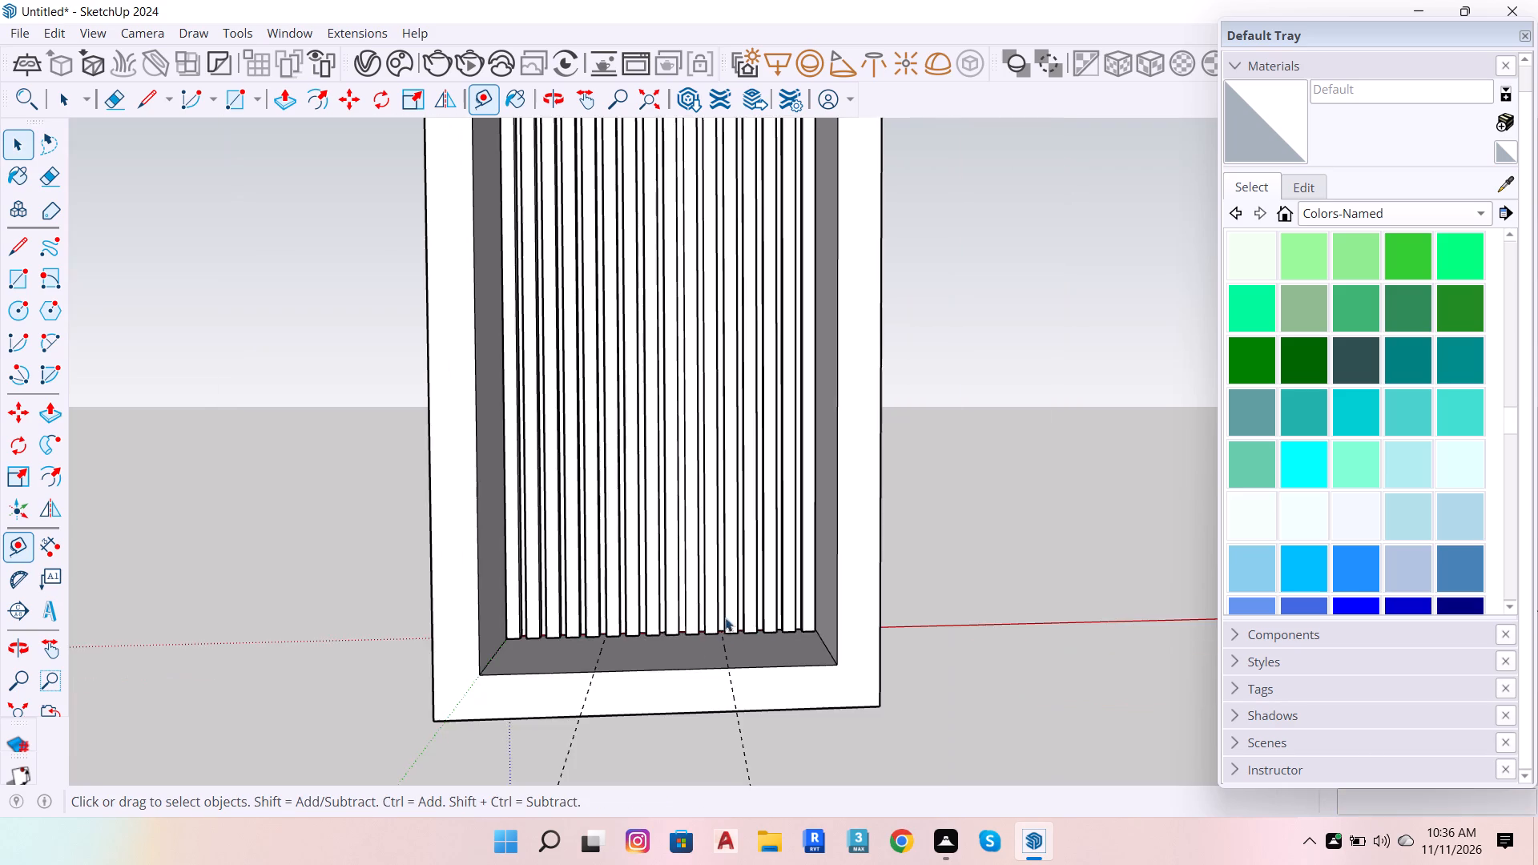
Examine where the two guides meet the base of the strips and check the whole panel from the front.
{"action": "scroll", "coordinate": [743, 730], "scroll_direction": "up", "scroll_amount": 7}
{"action": "scroll", "coordinate": [719, 556], "scroll_direction": "up", "scroll_amount": 2}
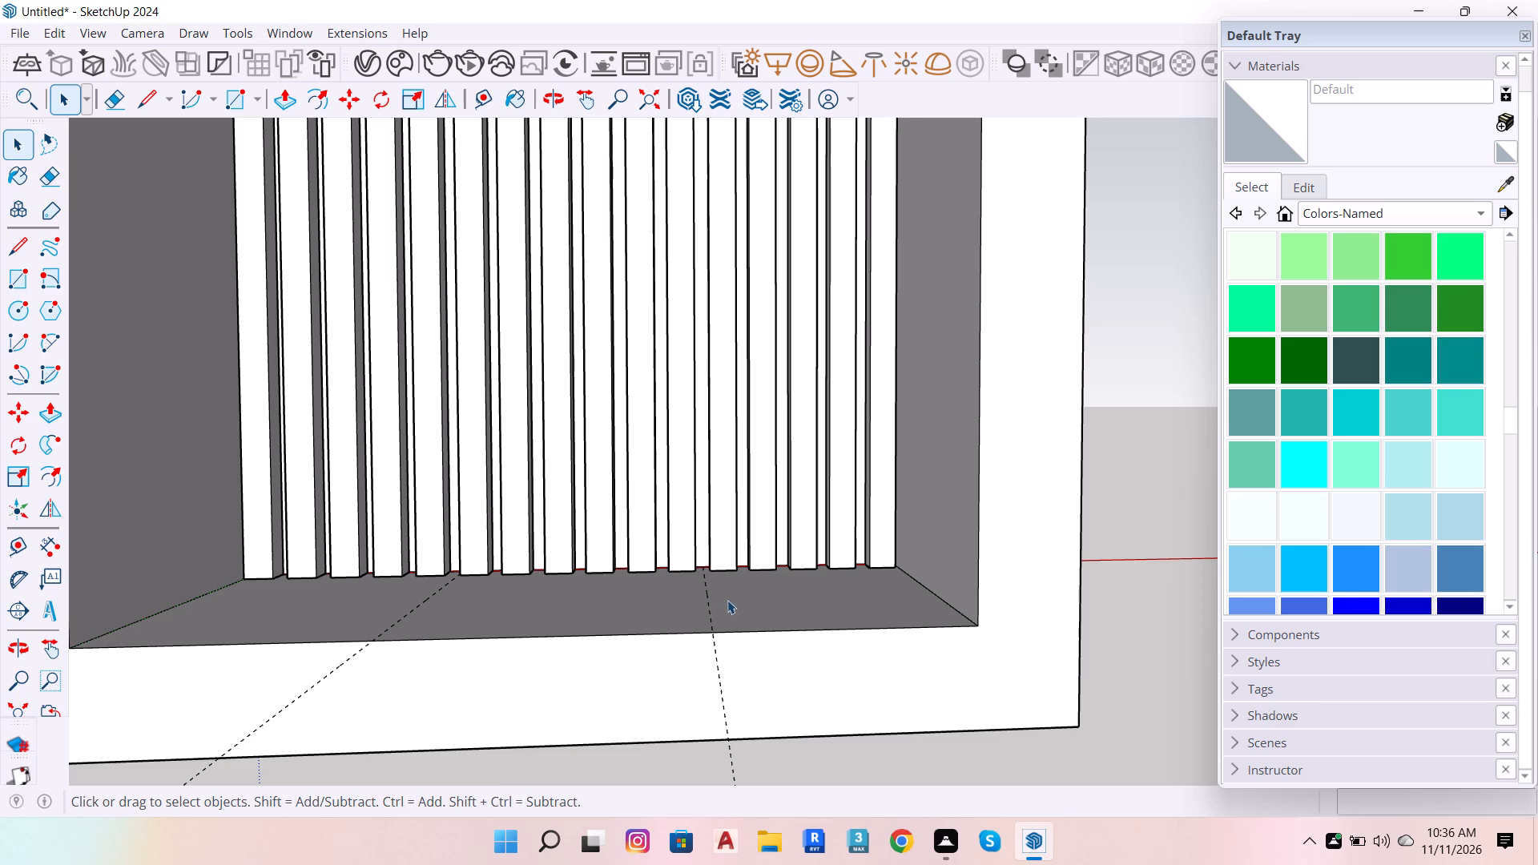
{"action": "scroll", "coordinate": [830, 638], "scroll_direction": "down", "scroll_amount": 6}
{"action": "scroll", "coordinate": [846, 710], "scroll_direction": "down", "scroll_amount": 7}
{"action": "scroll", "coordinate": [806, 631], "scroll_direction": "up", "scroll_amount": 5}
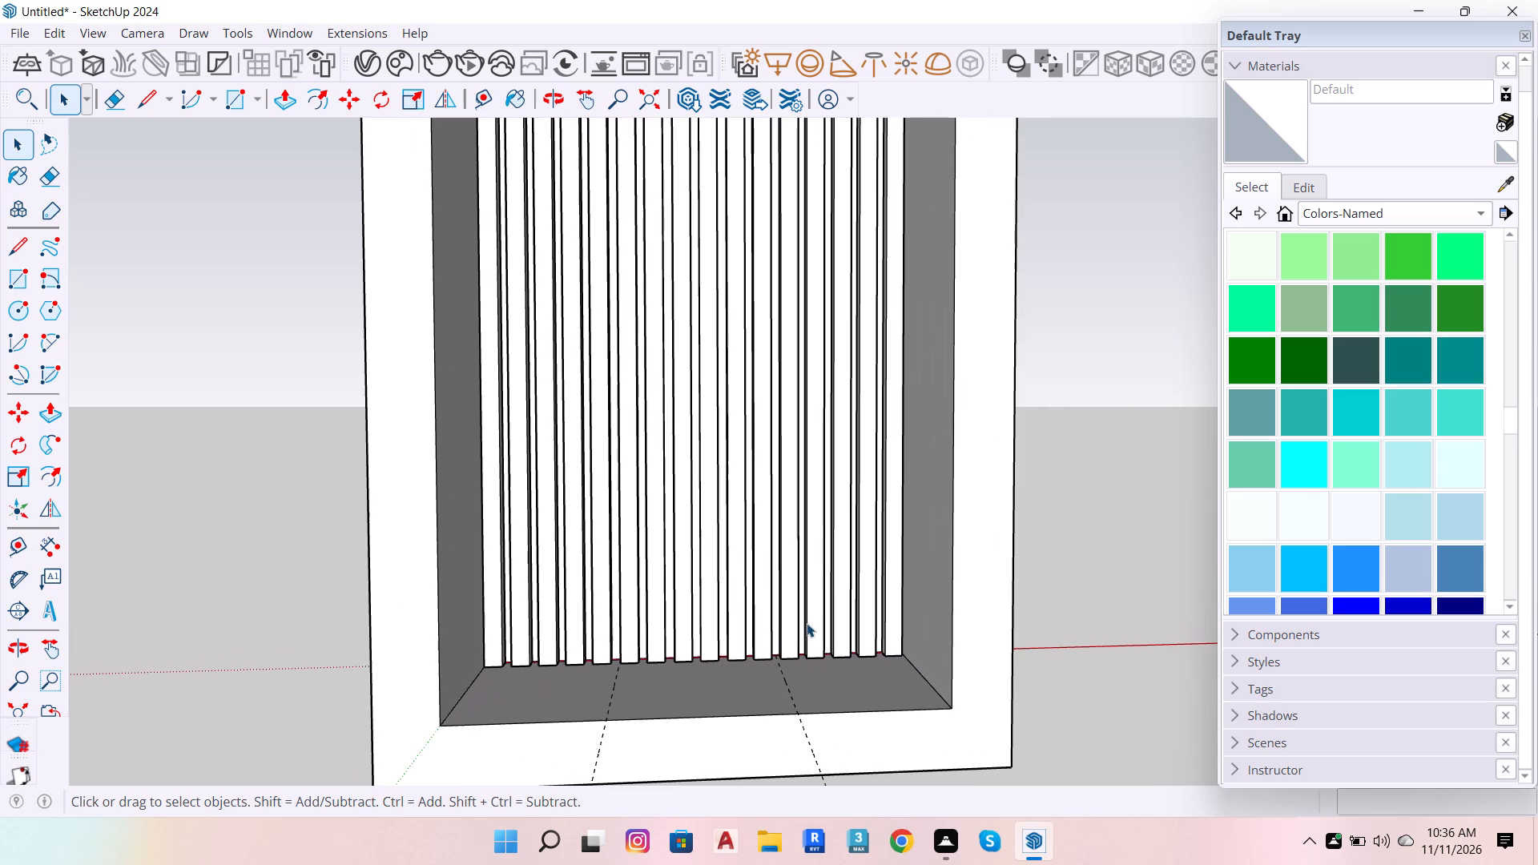
{"action": "scroll", "coordinate": [807, 759], "scroll_direction": "down", "scroll_amount": 4}
{"action": "scroll", "coordinate": [792, 694], "scroll_direction": "up", "scroll_amount": 3}
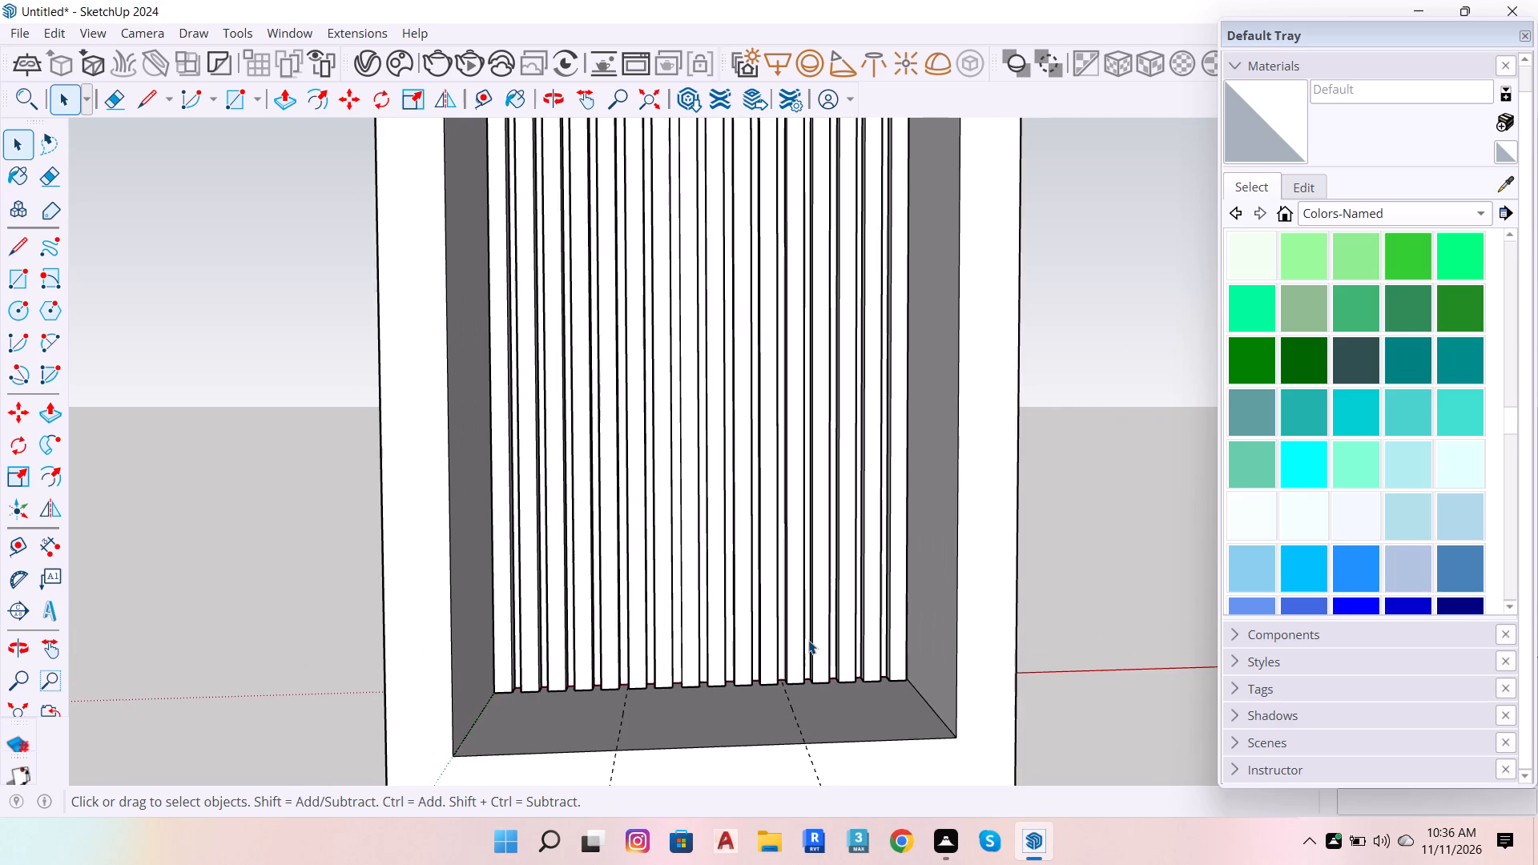
{"action": "left_click", "coordinate": [808, 640]}
{"action": "scroll", "coordinate": [674, 712], "scroll_direction": "down", "scroll_amount": 6}
{"action": "left_click", "coordinate": [1069, 613]}
{"action": "scroll", "coordinate": [809, 634], "scroll_direction": "up", "scroll_amount": 2}
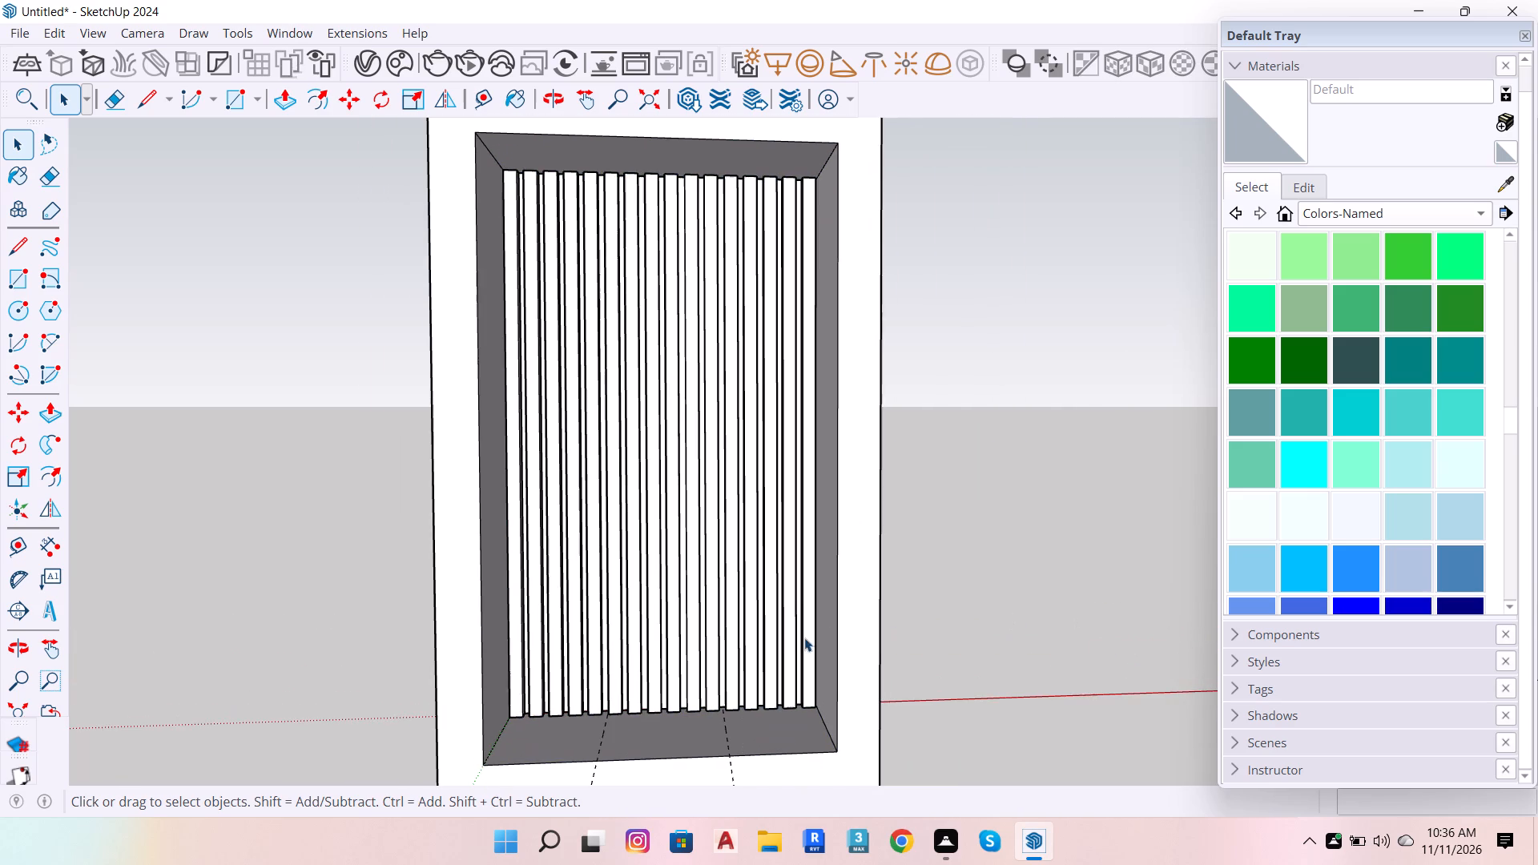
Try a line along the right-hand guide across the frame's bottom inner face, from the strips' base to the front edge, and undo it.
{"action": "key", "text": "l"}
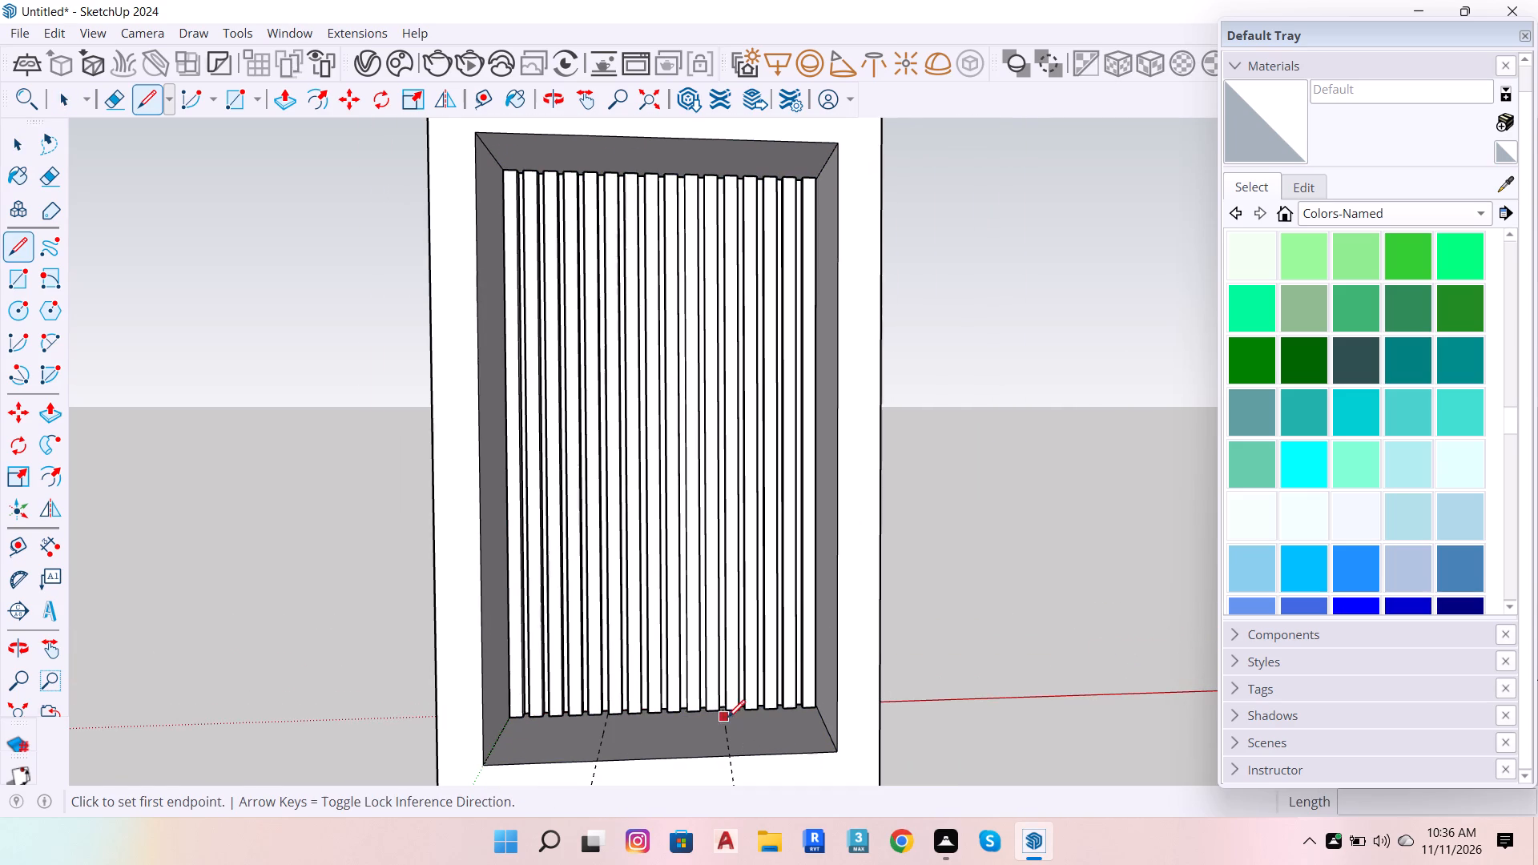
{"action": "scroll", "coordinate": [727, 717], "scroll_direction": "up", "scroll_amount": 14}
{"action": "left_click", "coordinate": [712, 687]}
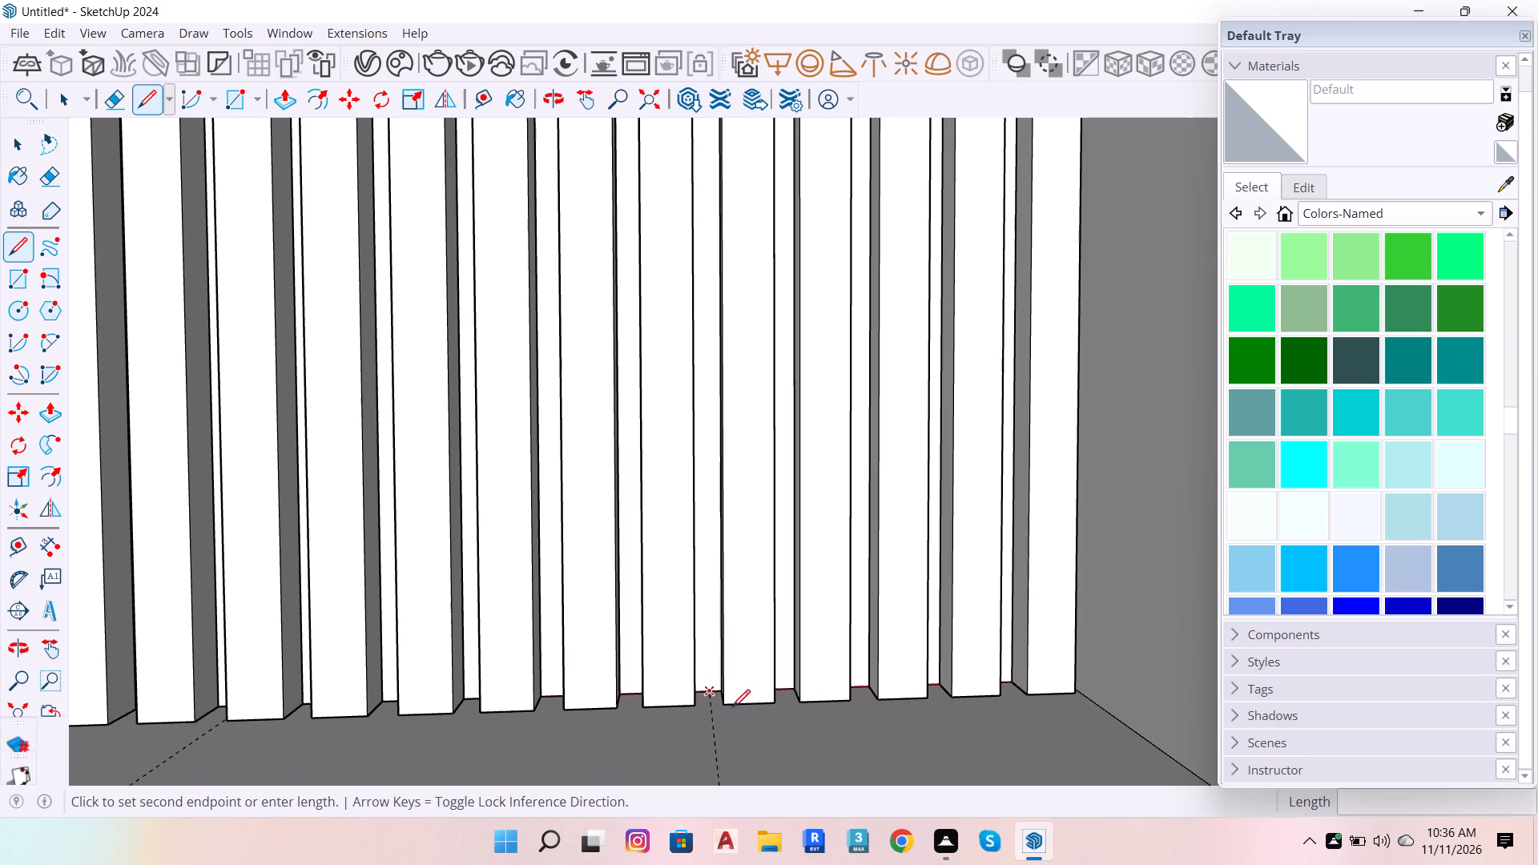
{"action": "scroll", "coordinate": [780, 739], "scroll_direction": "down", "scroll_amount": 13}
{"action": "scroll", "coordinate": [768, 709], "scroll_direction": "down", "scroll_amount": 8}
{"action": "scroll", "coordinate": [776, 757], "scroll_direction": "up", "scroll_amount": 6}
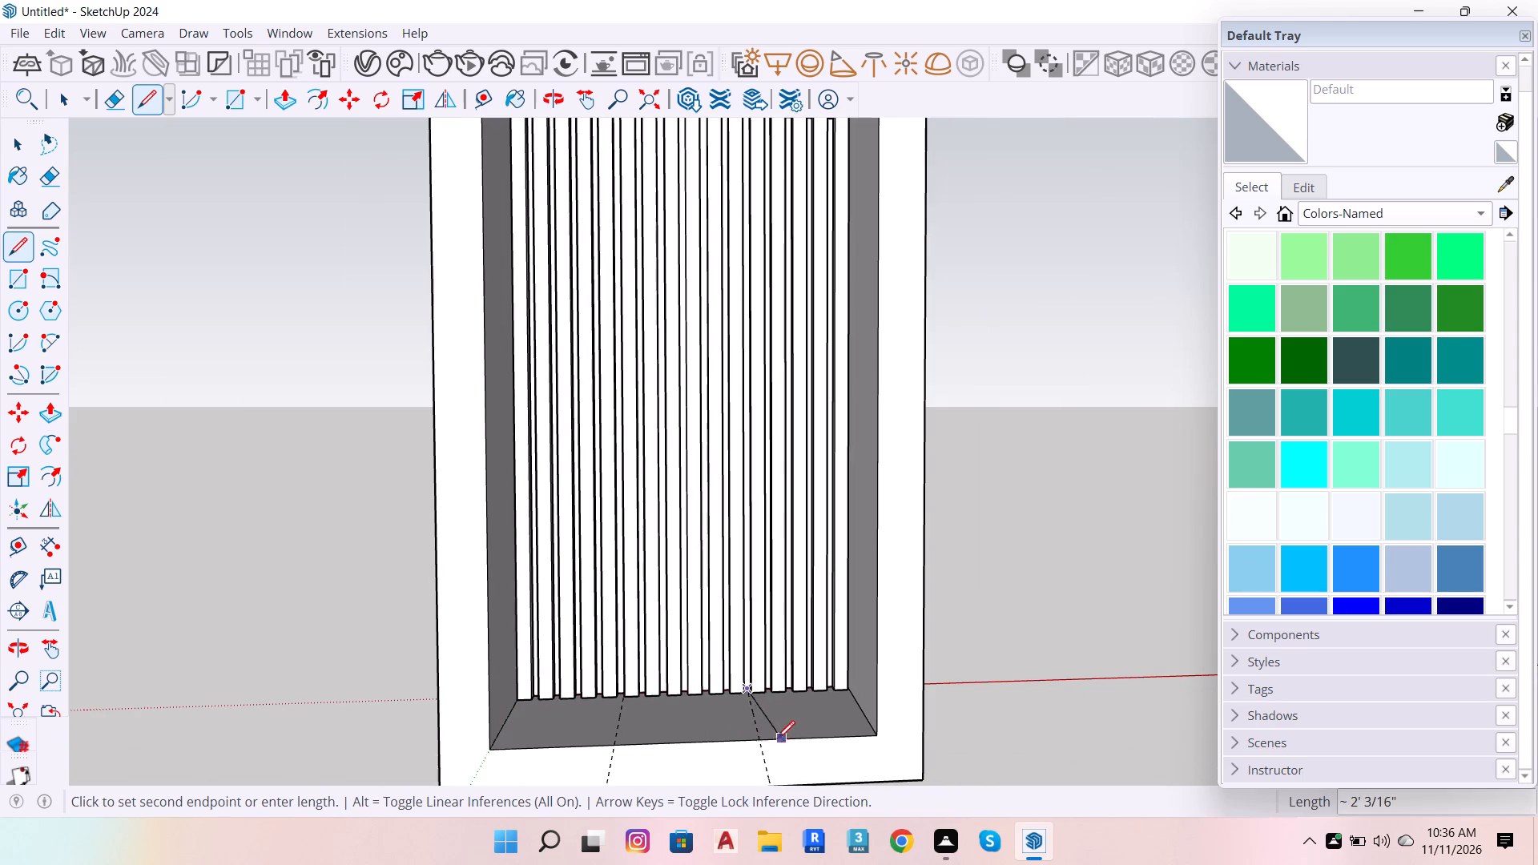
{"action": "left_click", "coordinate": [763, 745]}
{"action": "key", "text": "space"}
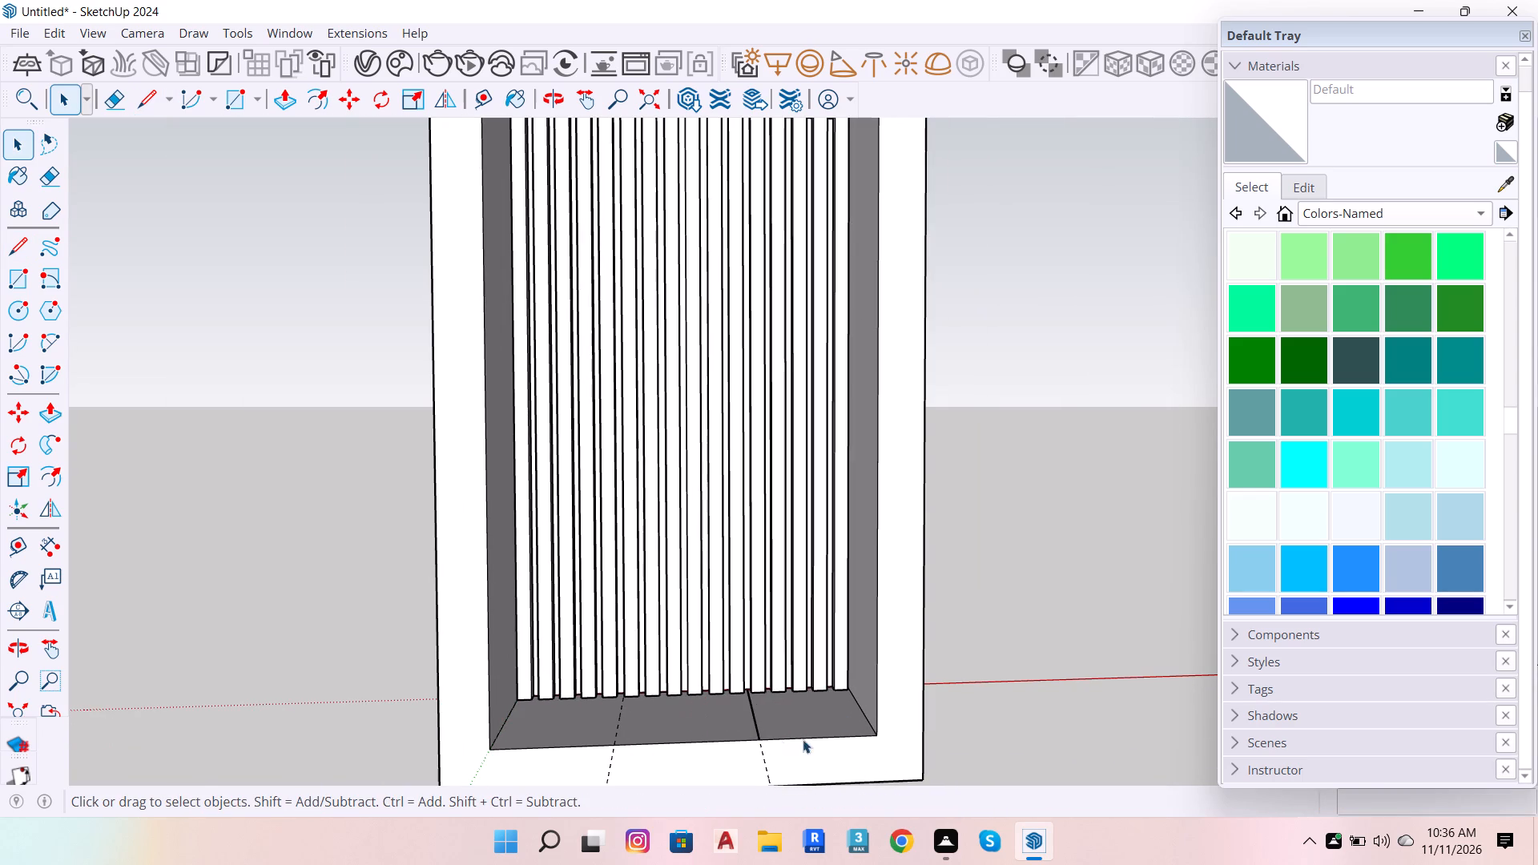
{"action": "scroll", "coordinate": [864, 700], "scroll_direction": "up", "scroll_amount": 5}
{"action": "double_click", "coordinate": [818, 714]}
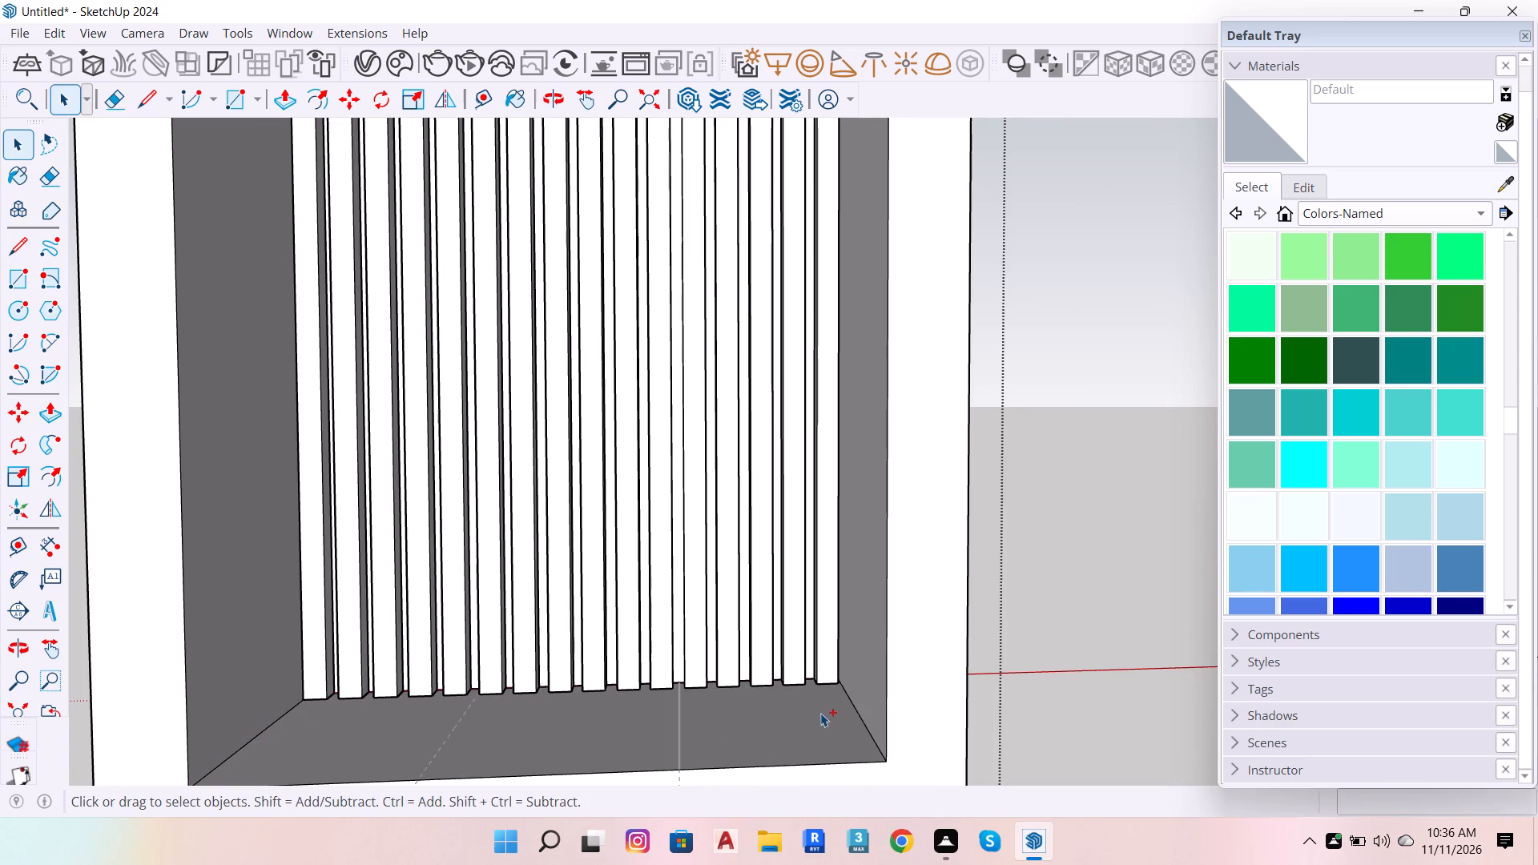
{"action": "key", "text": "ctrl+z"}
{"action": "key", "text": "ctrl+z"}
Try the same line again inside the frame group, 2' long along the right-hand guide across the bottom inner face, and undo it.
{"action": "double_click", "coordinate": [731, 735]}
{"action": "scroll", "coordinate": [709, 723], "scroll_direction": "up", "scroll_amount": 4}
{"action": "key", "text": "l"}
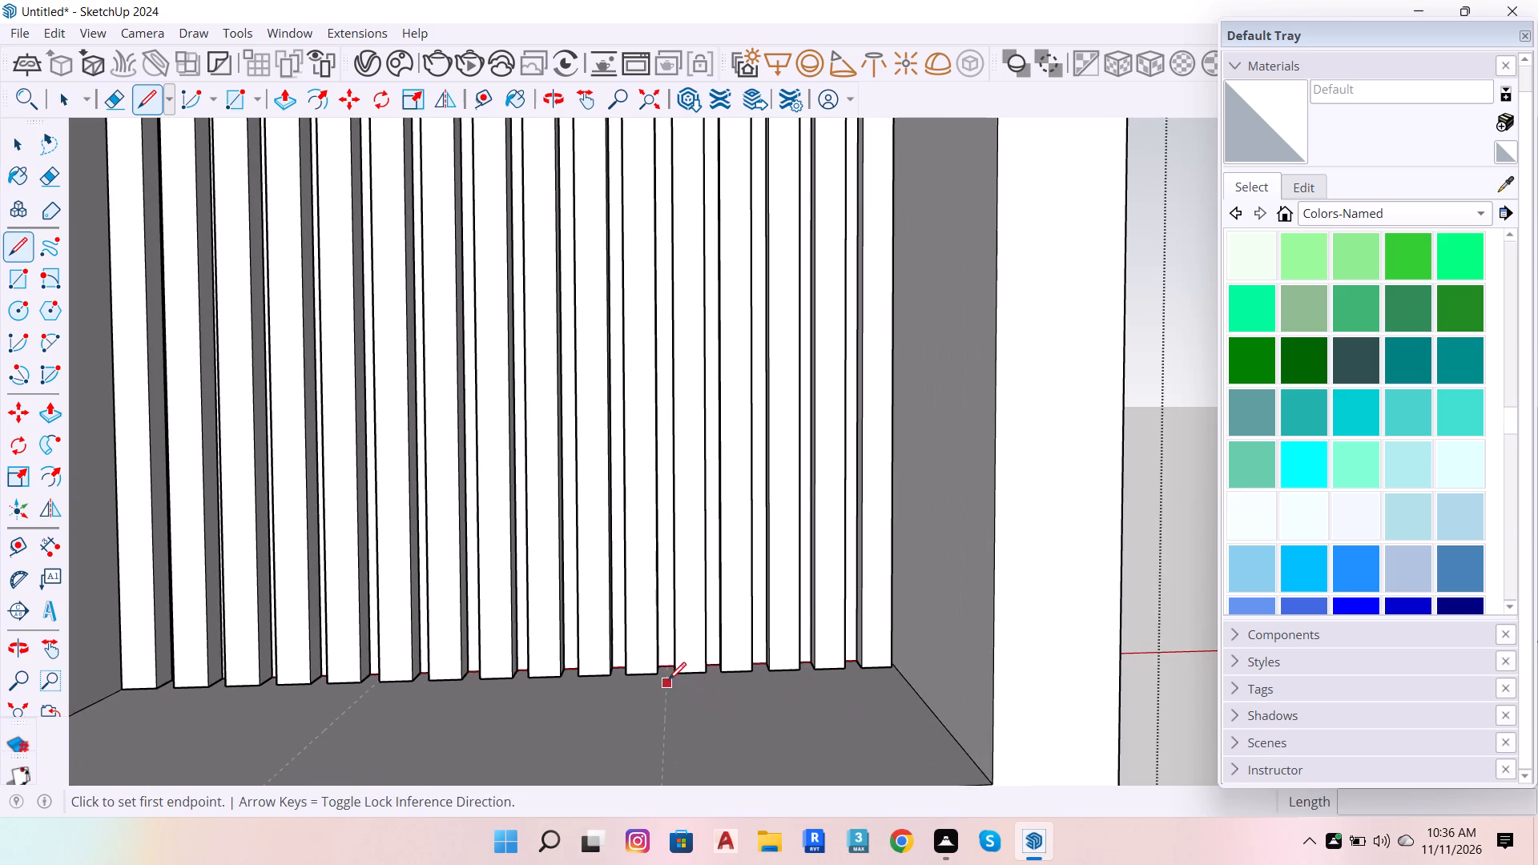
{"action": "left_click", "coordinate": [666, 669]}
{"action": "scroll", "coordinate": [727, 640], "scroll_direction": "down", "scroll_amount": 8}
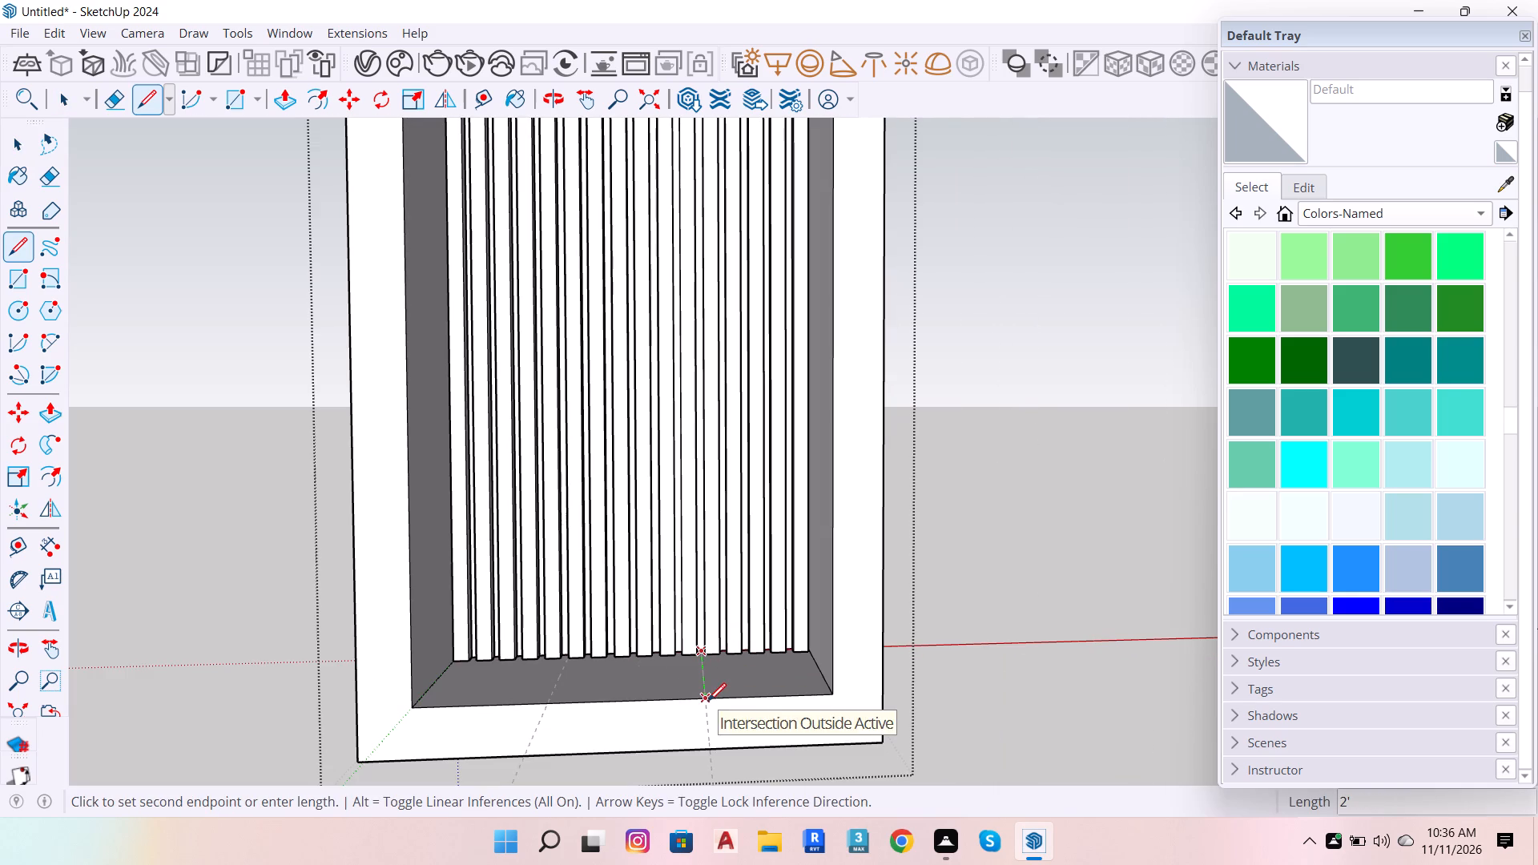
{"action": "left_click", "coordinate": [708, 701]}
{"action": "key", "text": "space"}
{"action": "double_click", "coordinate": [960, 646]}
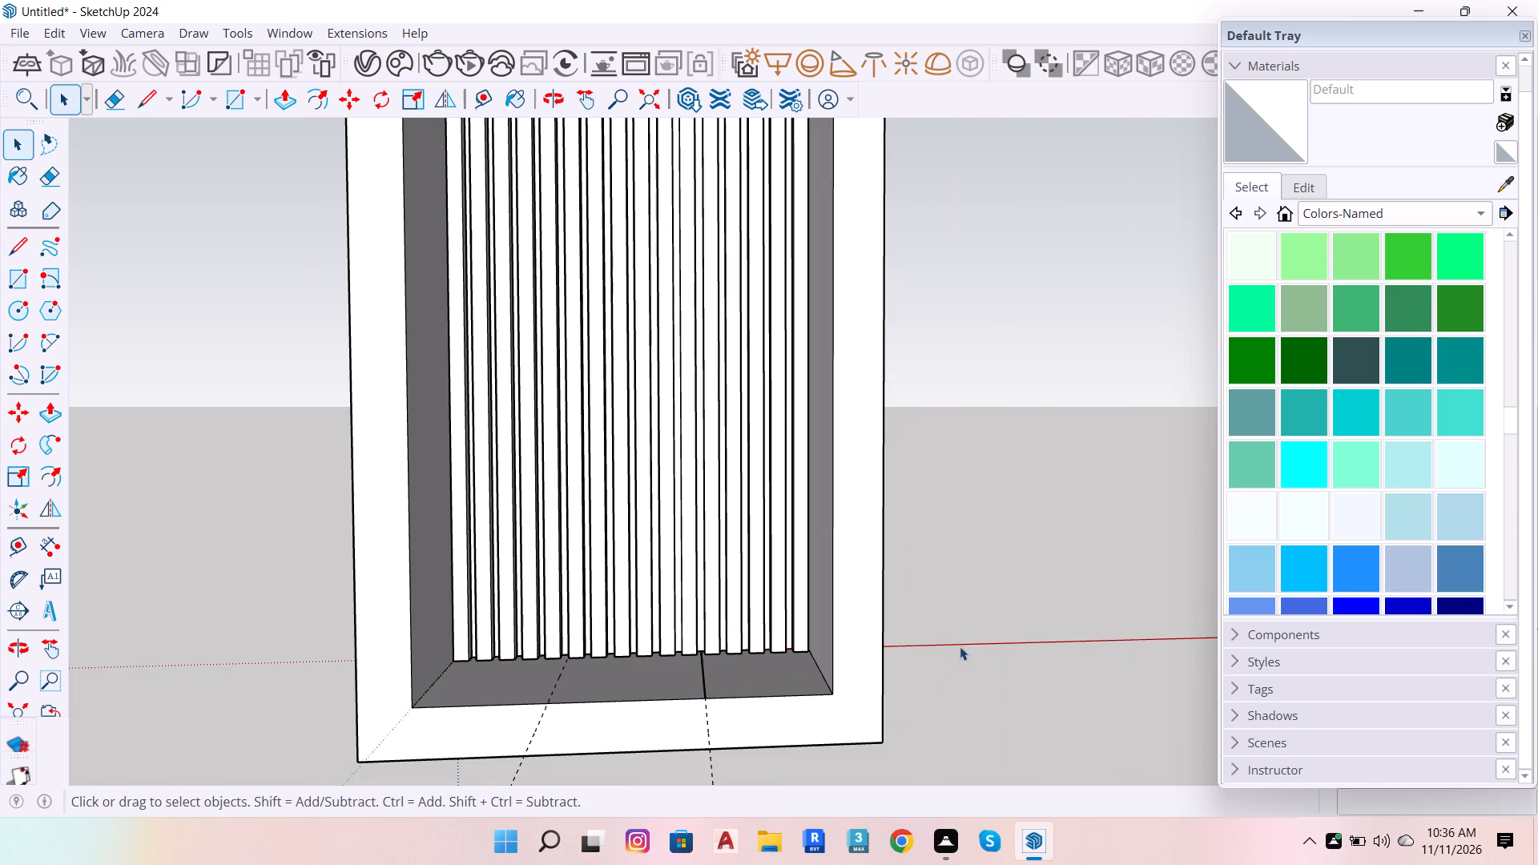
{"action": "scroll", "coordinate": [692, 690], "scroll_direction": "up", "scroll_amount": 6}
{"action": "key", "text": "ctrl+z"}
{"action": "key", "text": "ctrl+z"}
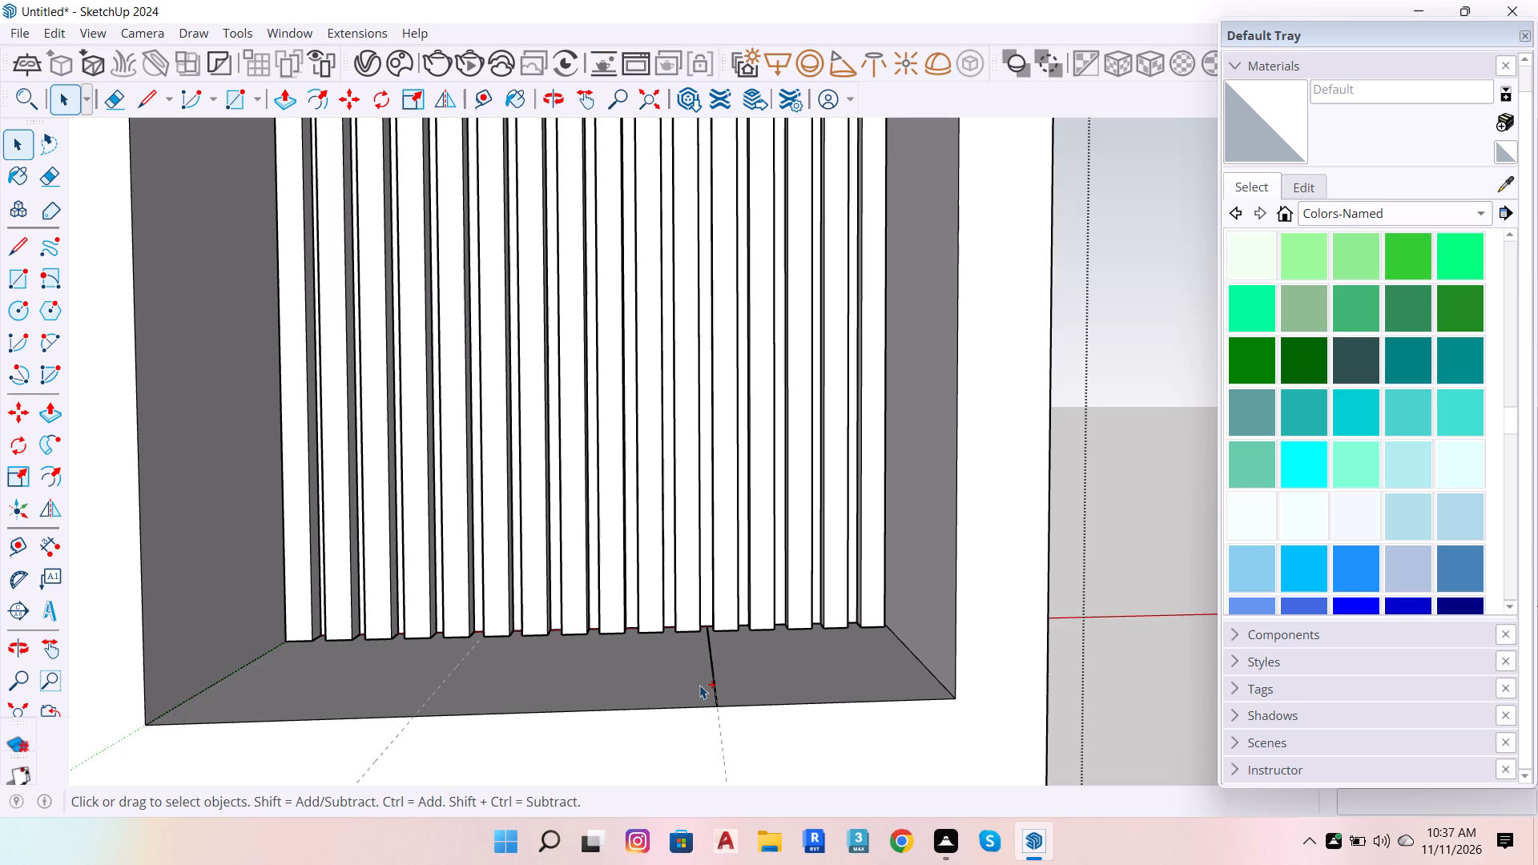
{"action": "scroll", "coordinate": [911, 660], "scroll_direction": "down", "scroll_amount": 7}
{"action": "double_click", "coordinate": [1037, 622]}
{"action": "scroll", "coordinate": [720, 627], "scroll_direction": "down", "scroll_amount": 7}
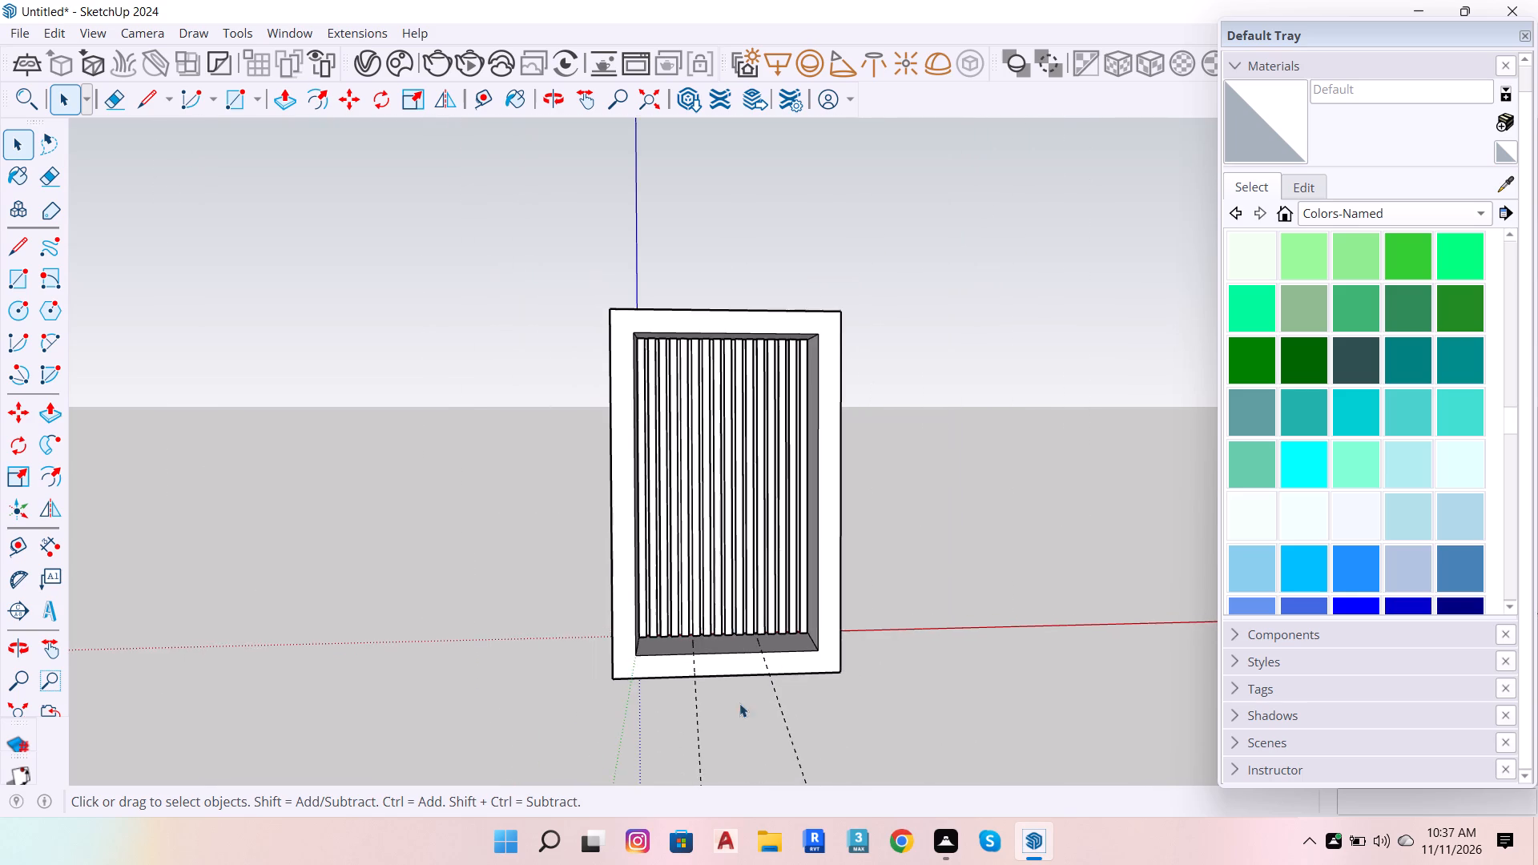
Undo the two 1'3" depth guides at the frame opening's bottom corners and leave the group.
{"action": "scroll", "coordinate": [754, 742], "scroll_direction": "down", "scroll_amount": 4}
{"action": "scroll", "coordinate": [752, 432], "scroll_direction": "up", "scroll_amount": 5}
{"action": "scroll", "coordinate": [709, 441], "scroll_direction": "down", "scroll_amount": 5}
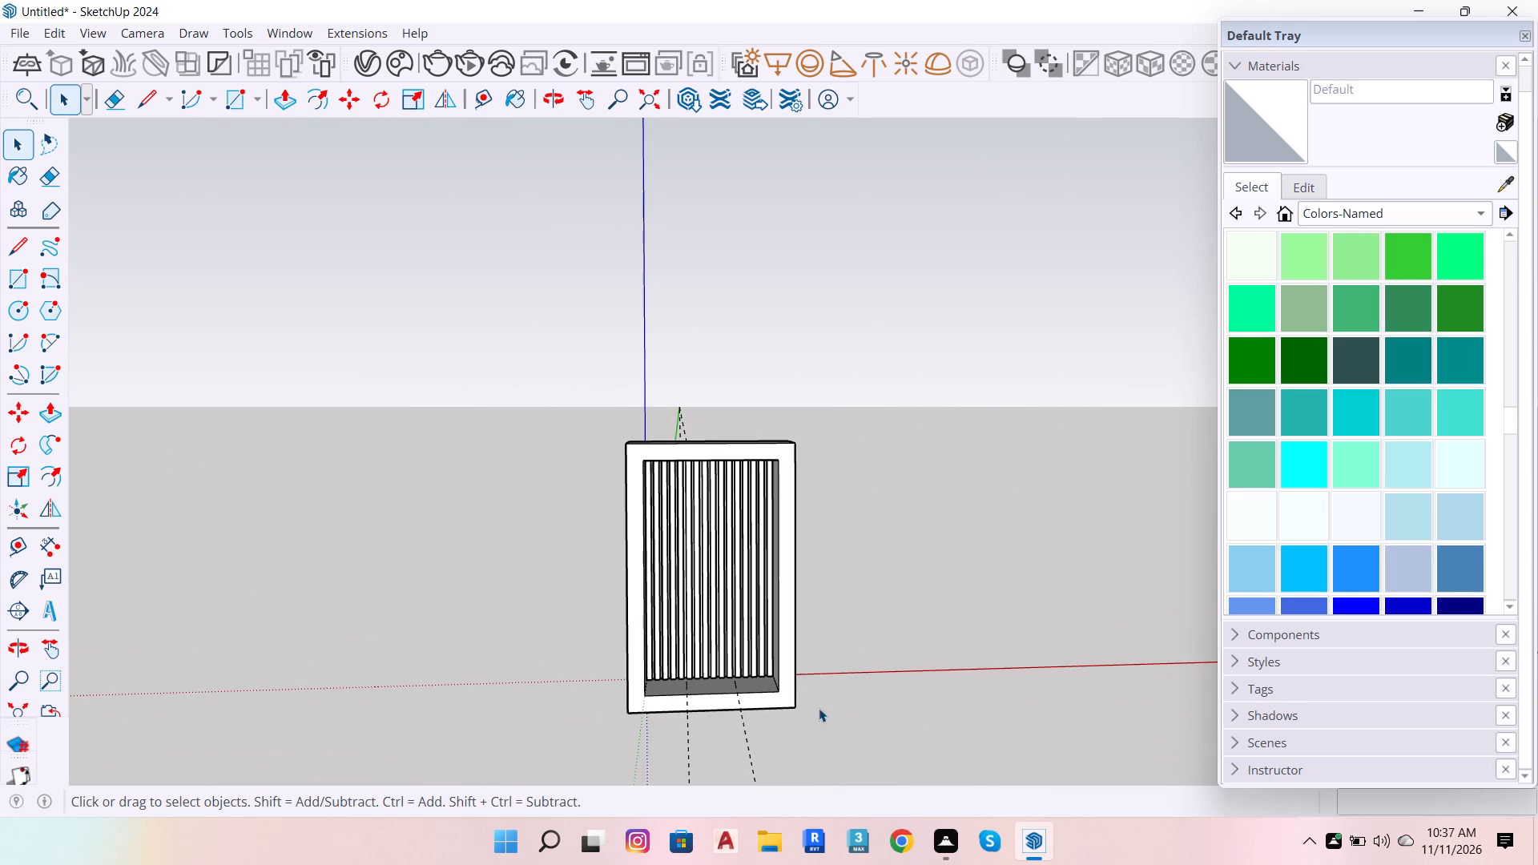
{"action": "key", "text": "ctrl+z"}
{"action": "key", "text": "ctrl+z"}
{"action": "key", "text": "ctrl+z"}
{"action": "key", "text": "ctrl+z"}
{"action": "double_click", "coordinate": [1008, 356]}
Place a vertical guide 1'3" inward along the red axis from the frame opening's right front edge.
{"action": "scroll", "coordinate": [654, 551], "scroll_direction": "up", "scroll_amount": 4}
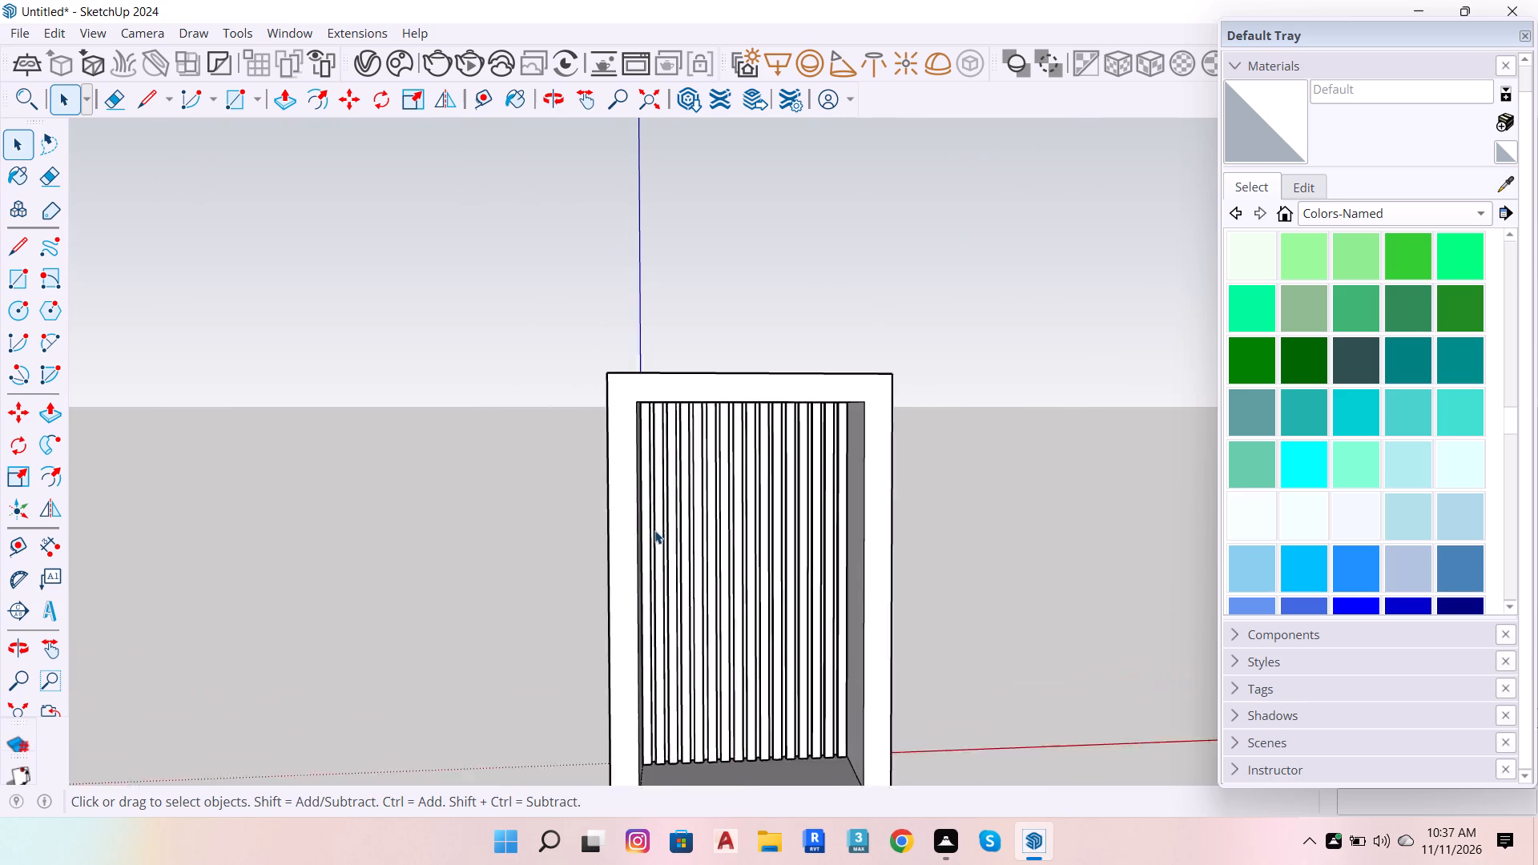
{"action": "scroll", "coordinate": [654, 530], "scroll_direction": "up", "scroll_amount": 2}
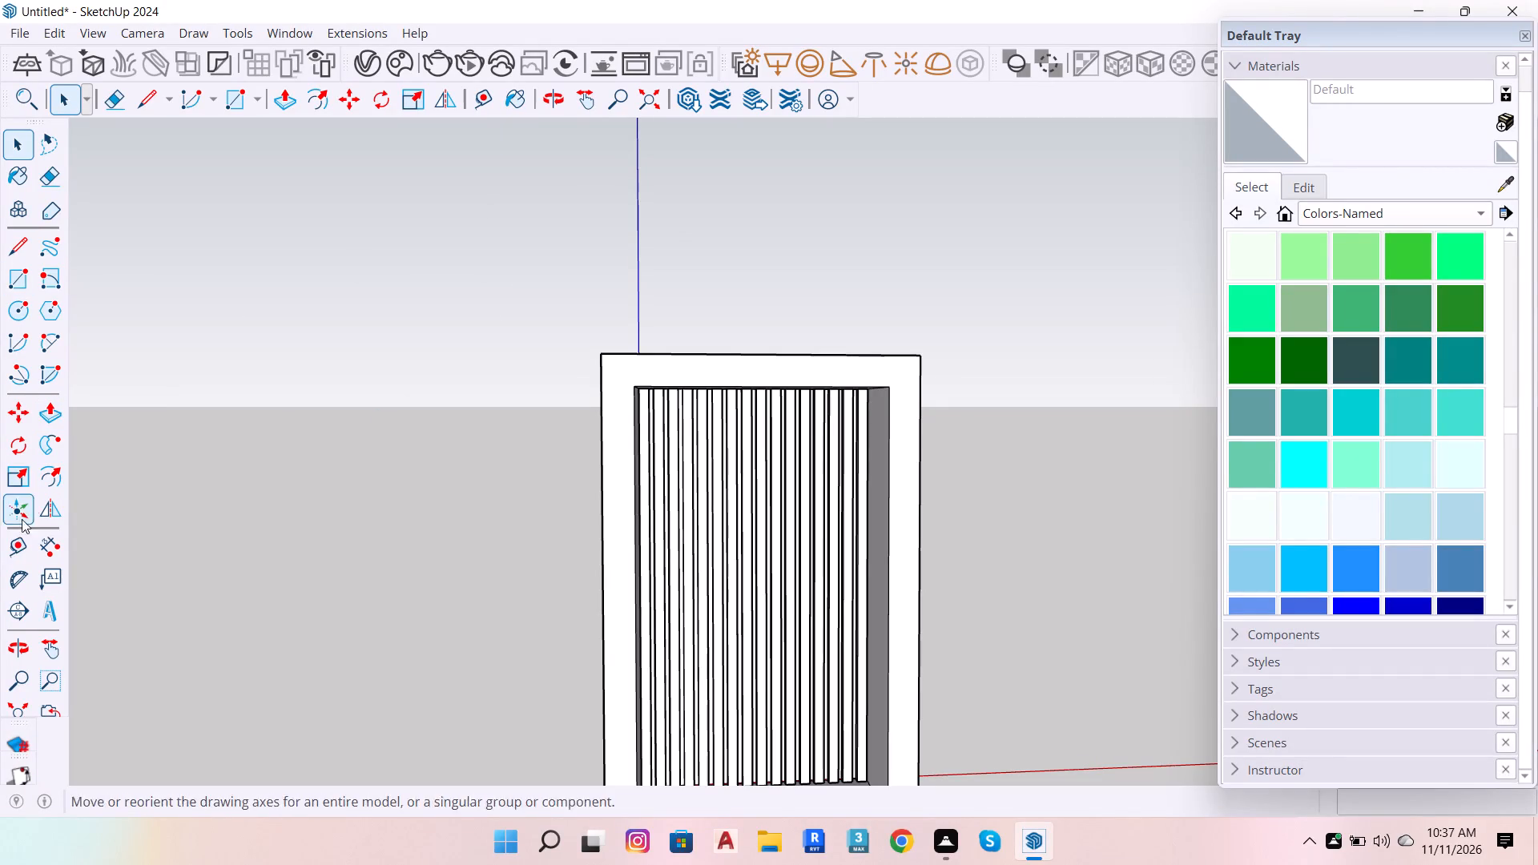
{"action": "left_click", "coordinate": [52, 555]}
{"action": "left_click", "coordinate": [16, 553]}
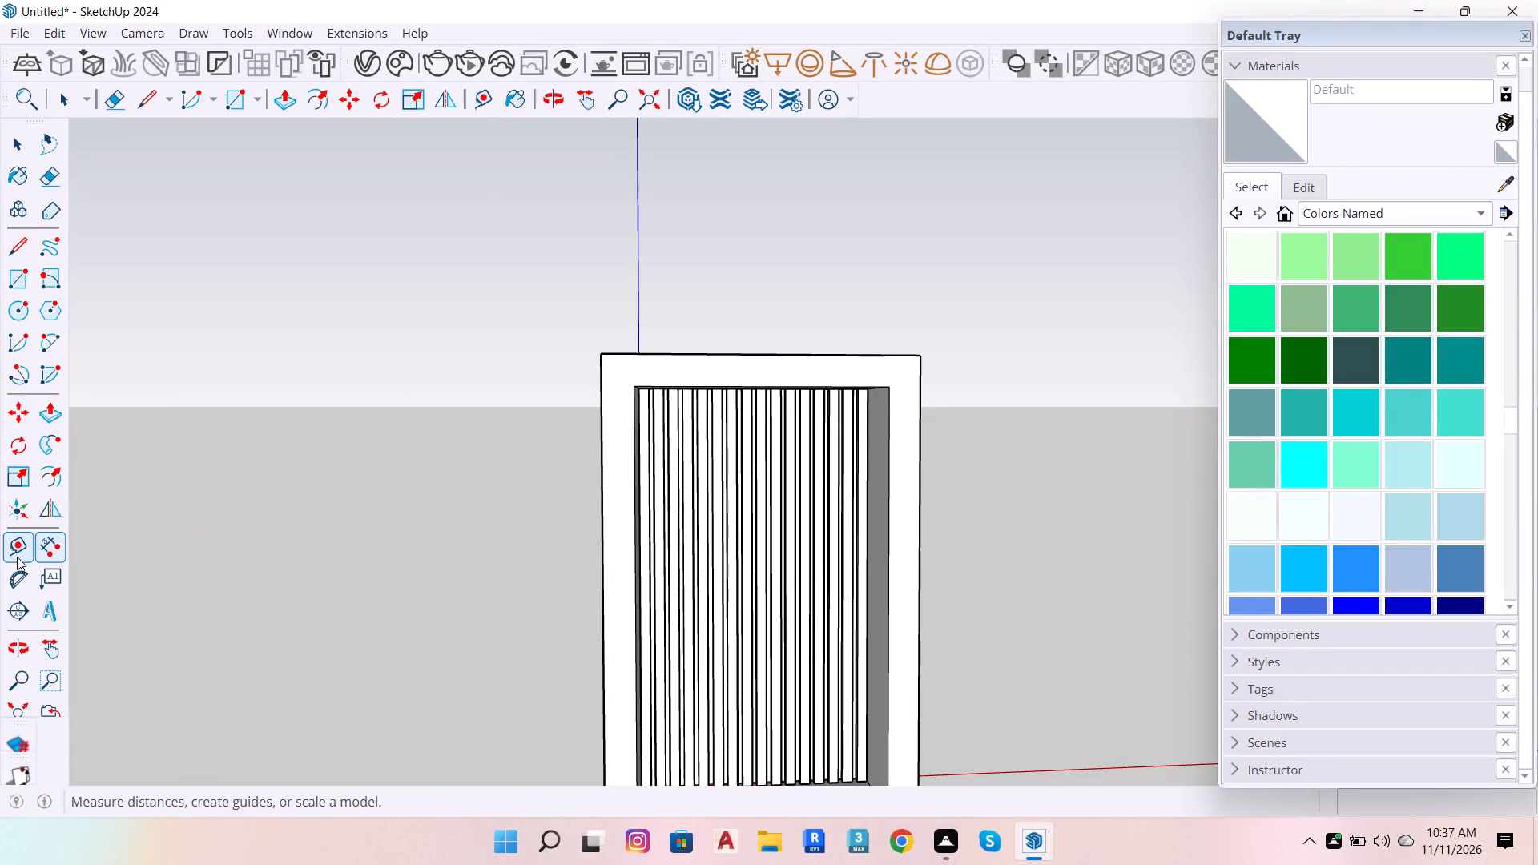
{"action": "left_click", "coordinate": [896, 420]}
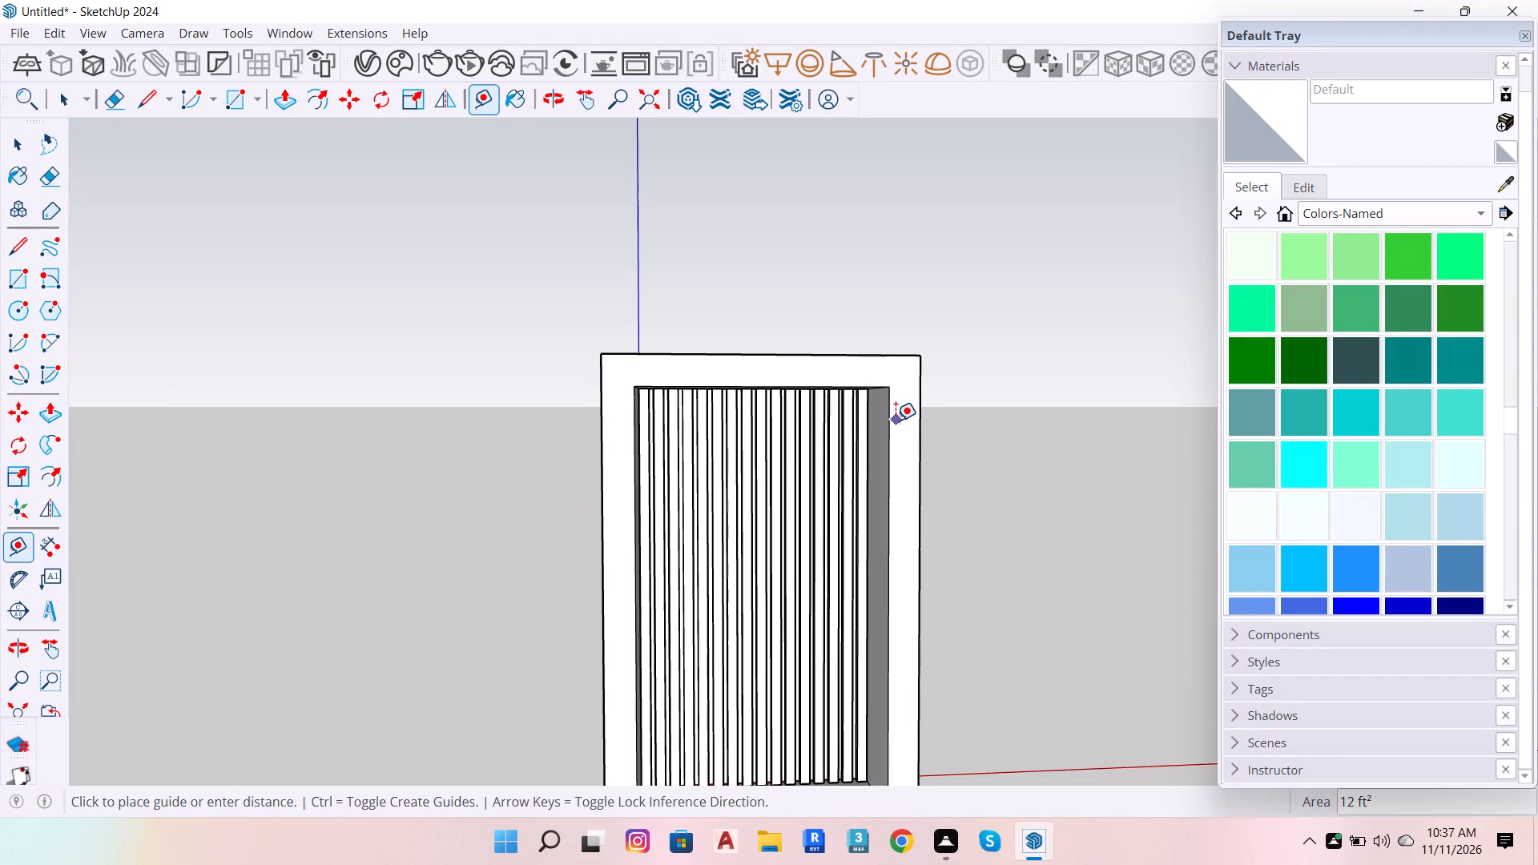
{"action": "key", "text": "space"}
{"action": "key", "text": "t"}
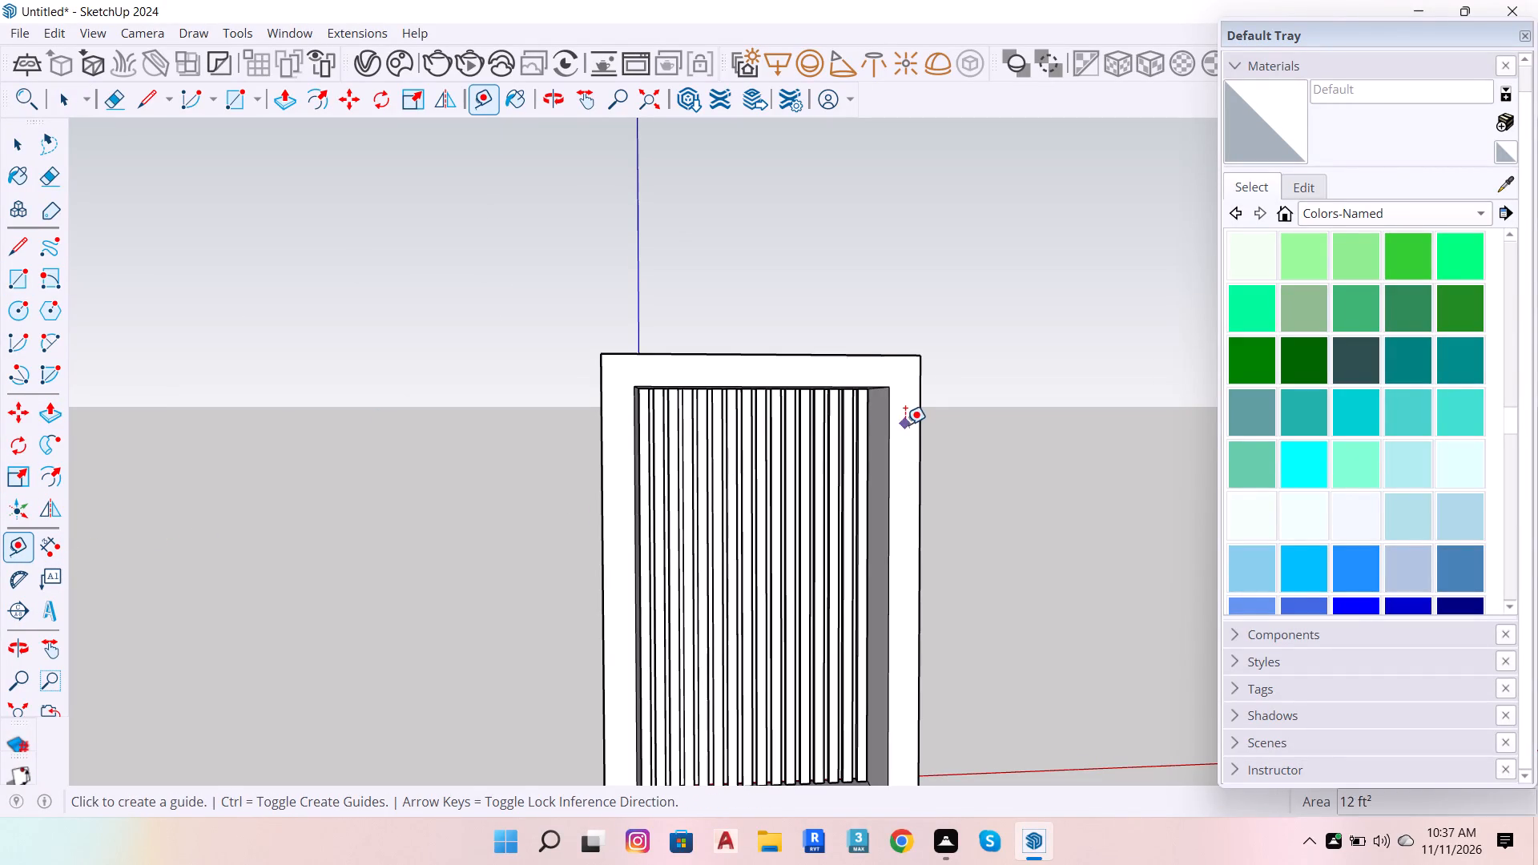
{"action": "left_click", "coordinate": [892, 424]}
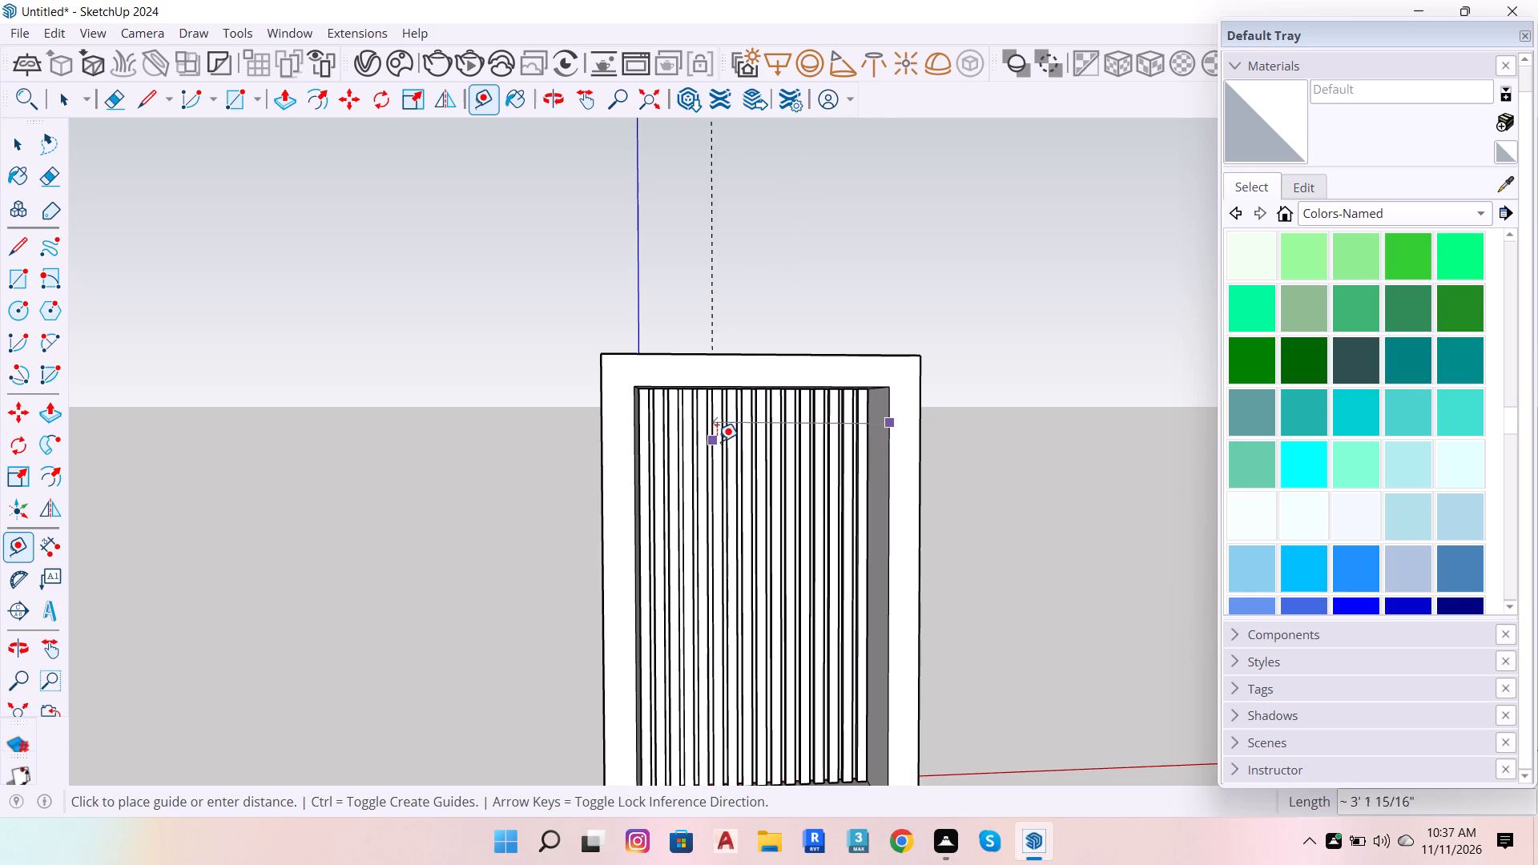
{"action": "key", "text": "Right"}
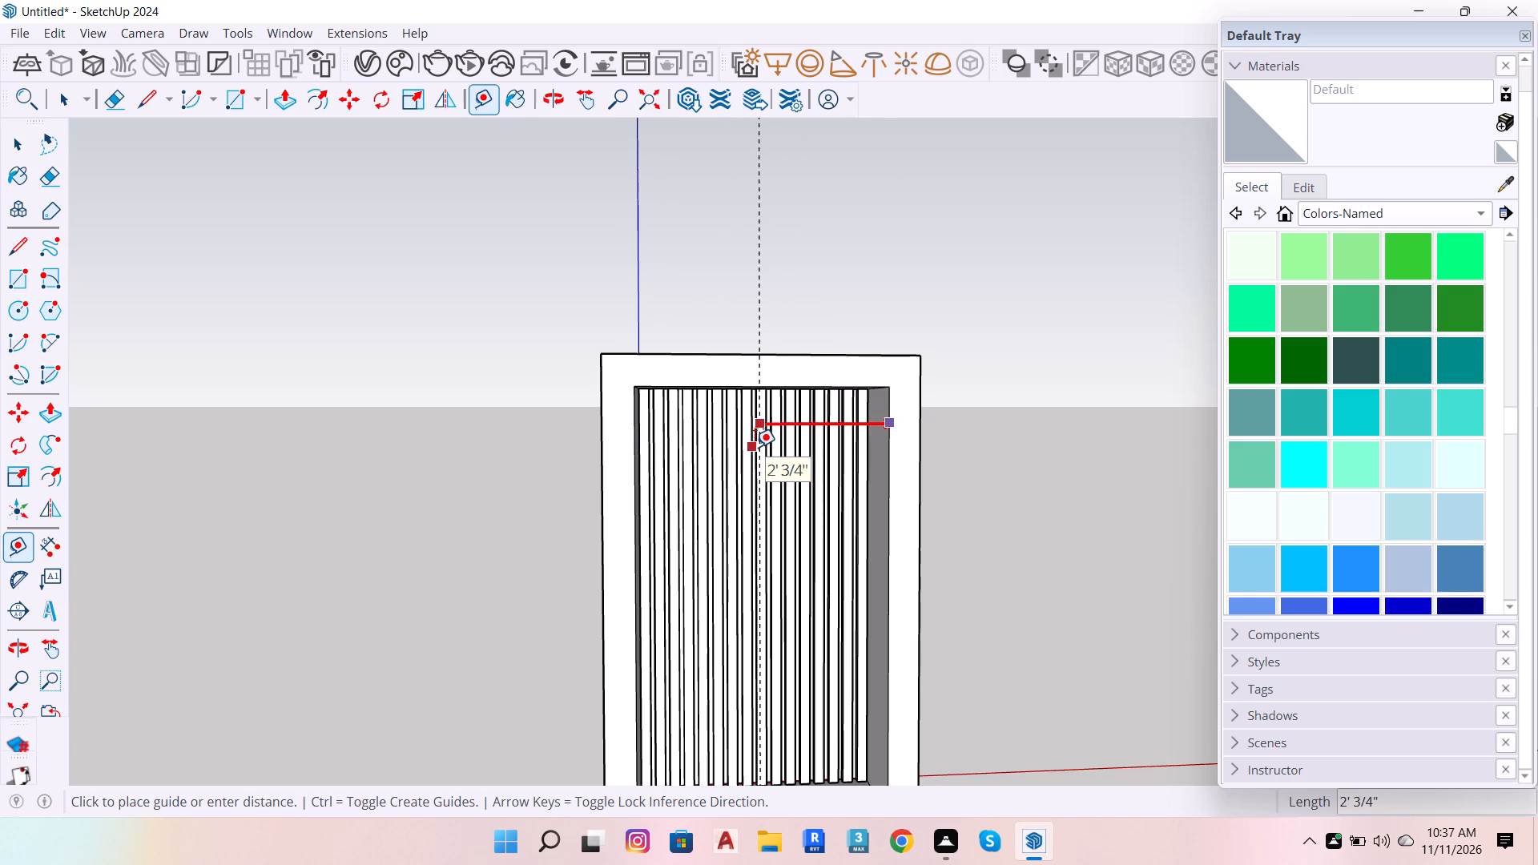
{"action": "type", "text": "1'"}
{"action": "key", "text": "3"}
{"action": "key", "text": "Return"}
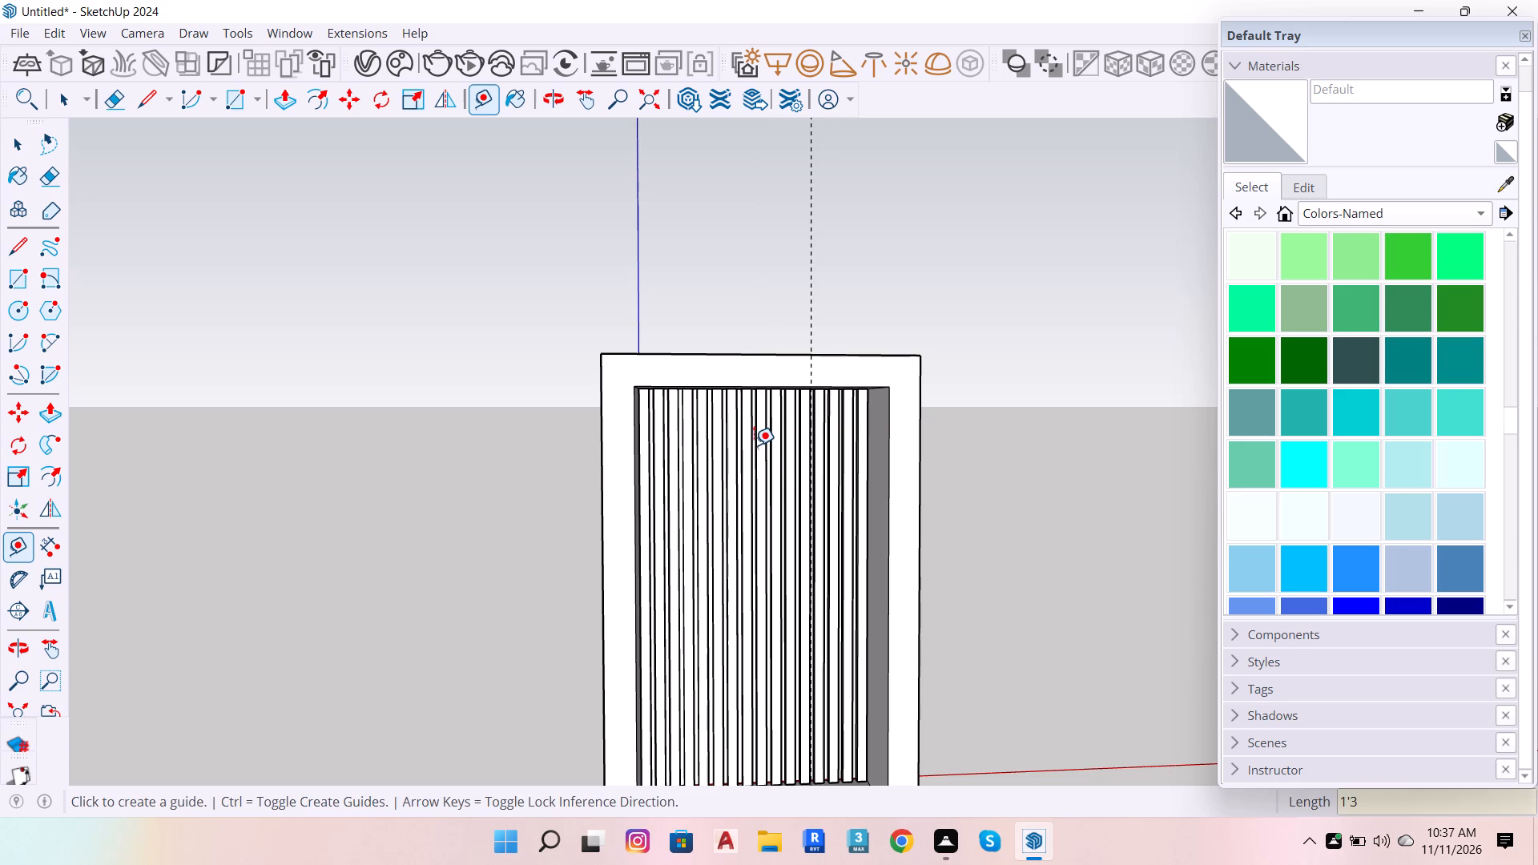
Place a second vertical guide 1'3" inward along the red axis from the frame opening's left front edge.
{"action": "left_click", "coordinate": [637, 434]}
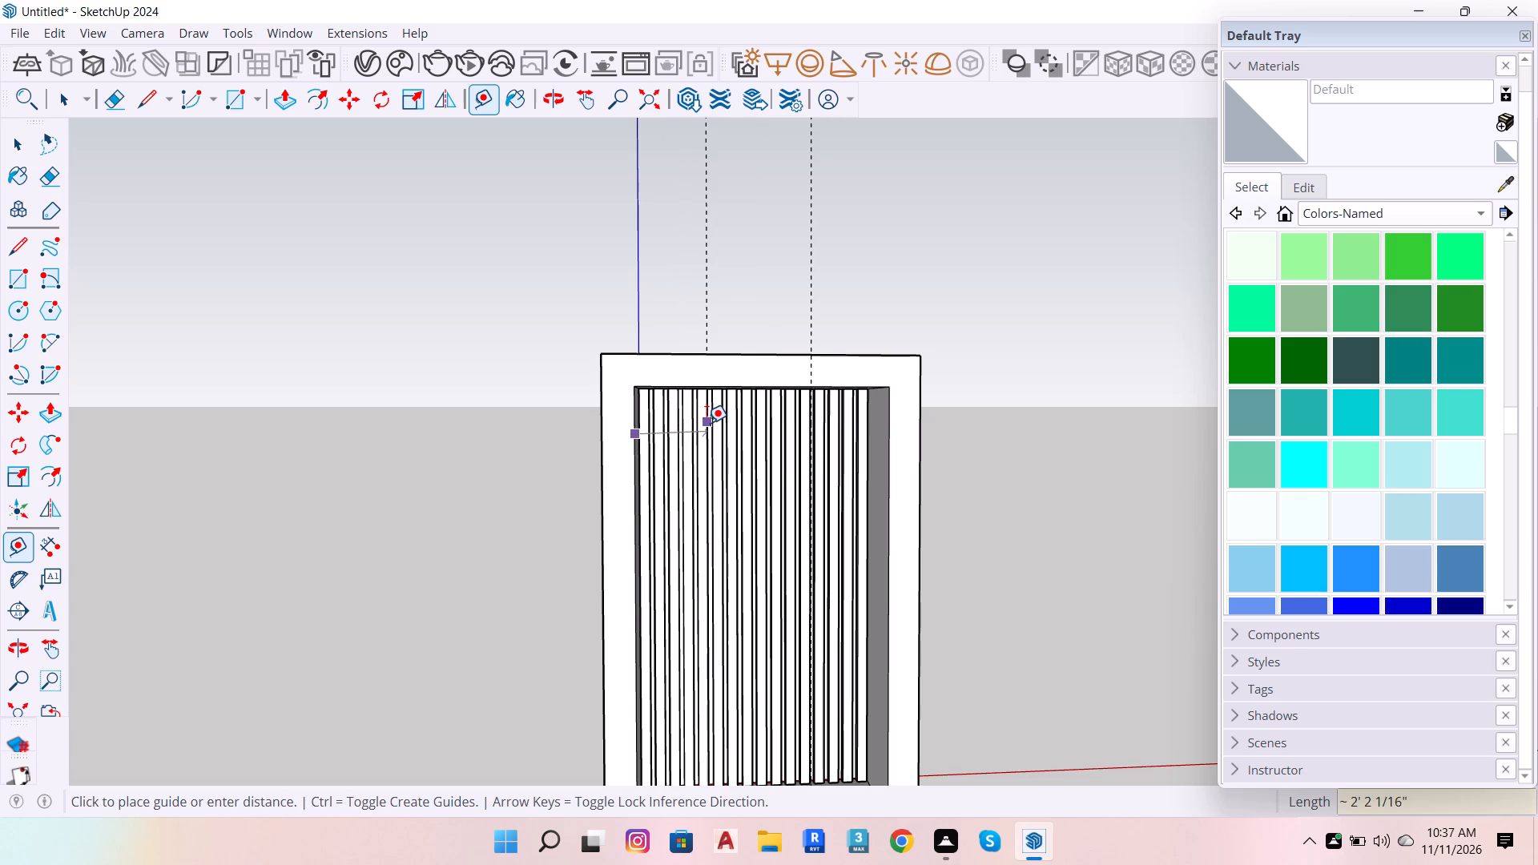
{"action": "key", "text": "Right"}
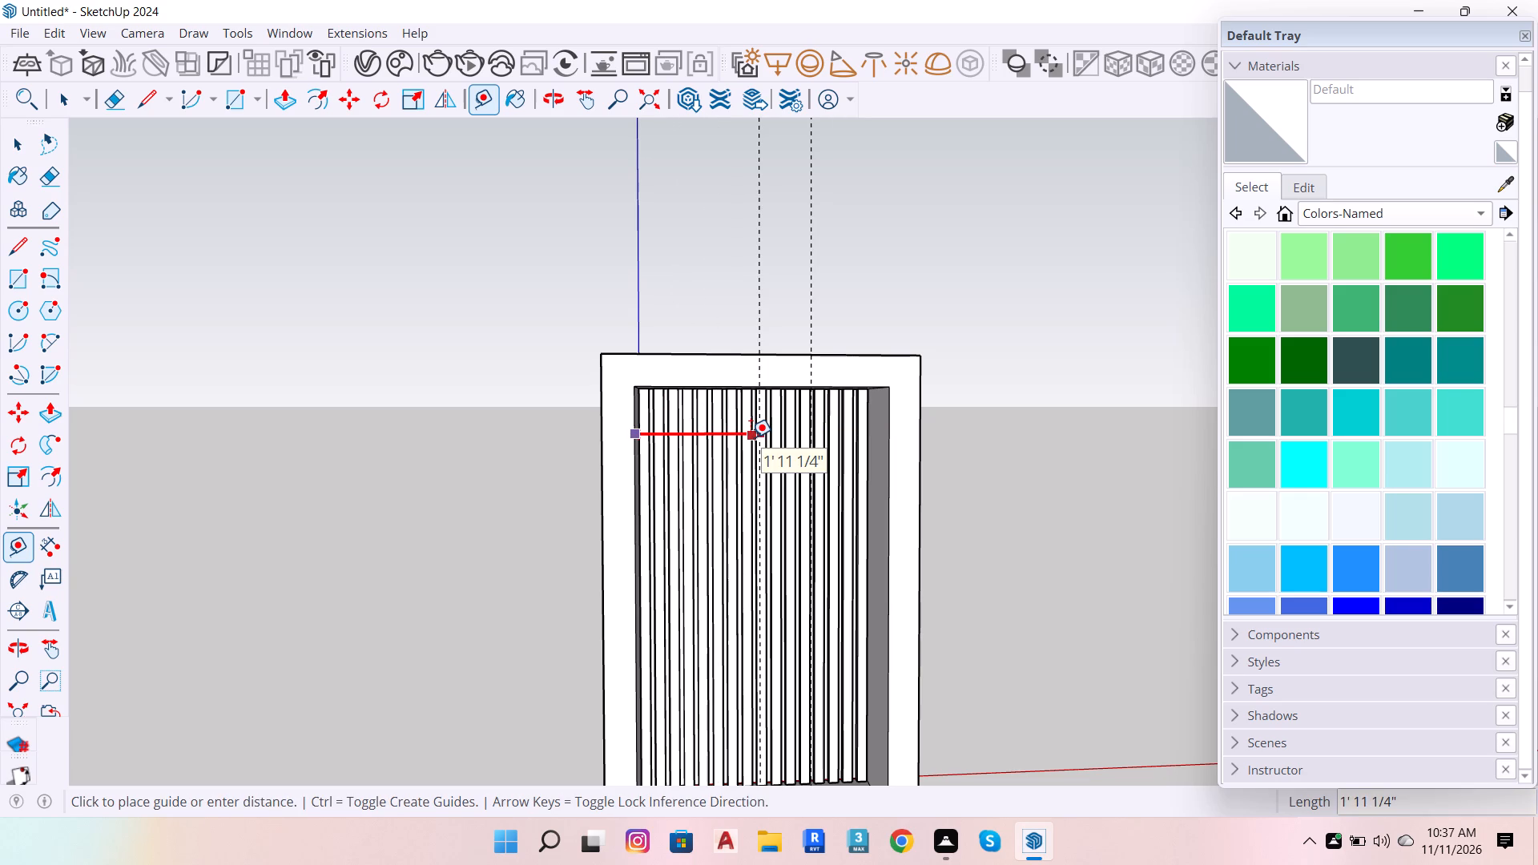
{"action": "type", "text": "1'3"}
{"action": "key", "text": "Return"}
{"action": "key", "text": "space"}
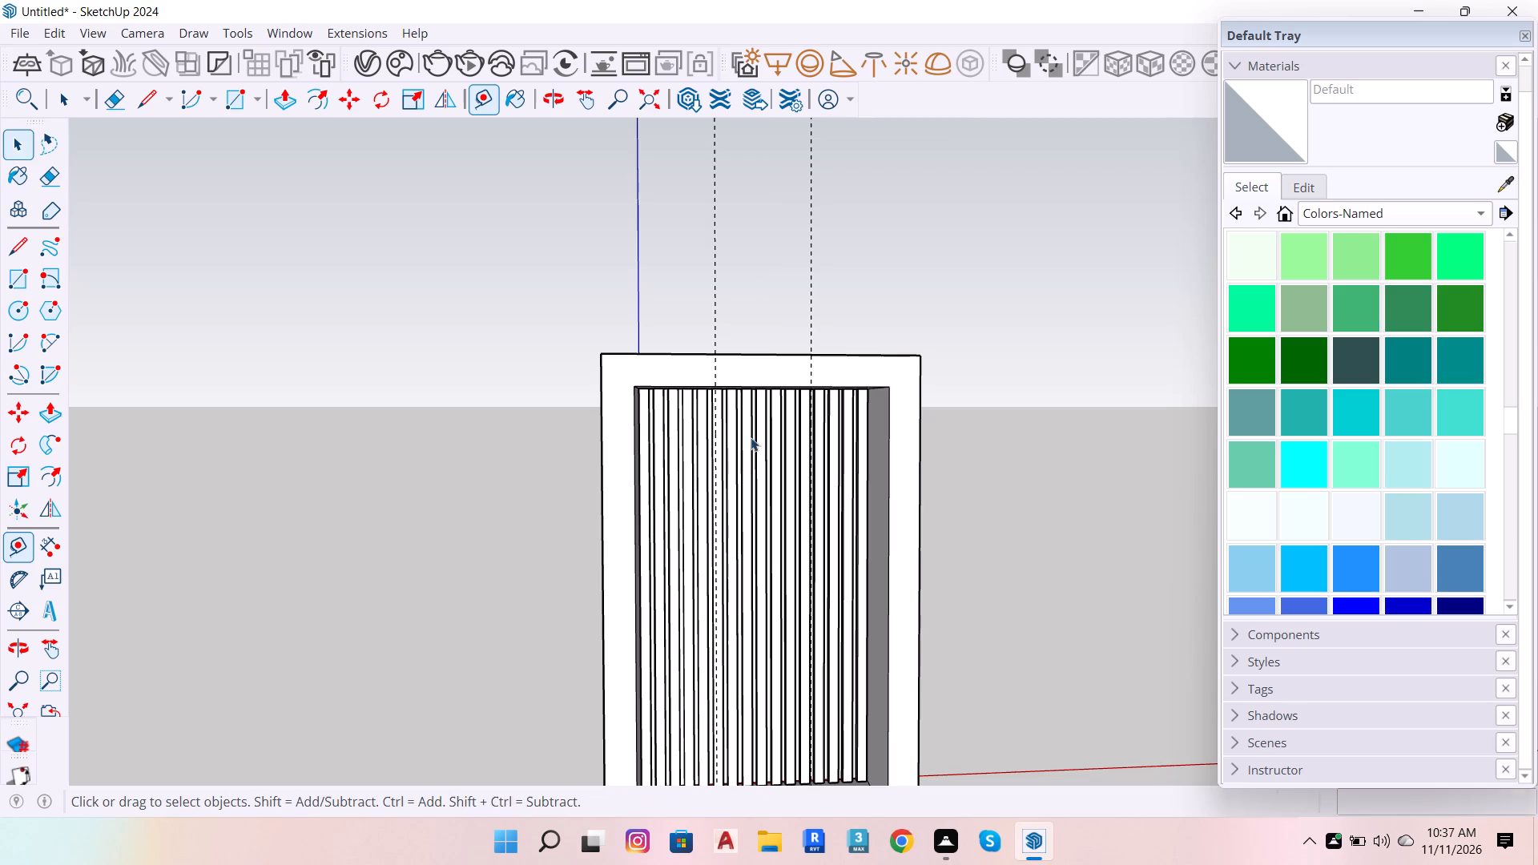
Place a horizontal guide 2' below the frame opening's top front edge.
{"action": "scroll", "coordinate": [550, 451], "scroll_direction": "down", "scroll_amount": 7}
{"action": "scroll", "coordinate": [767, 401], "scroll_direction": "up", "scroll_amount": 6}
{"action": "scroll", "coordinate": [654, 423], "scroll_direction": "up", "scroll_amount": 2}
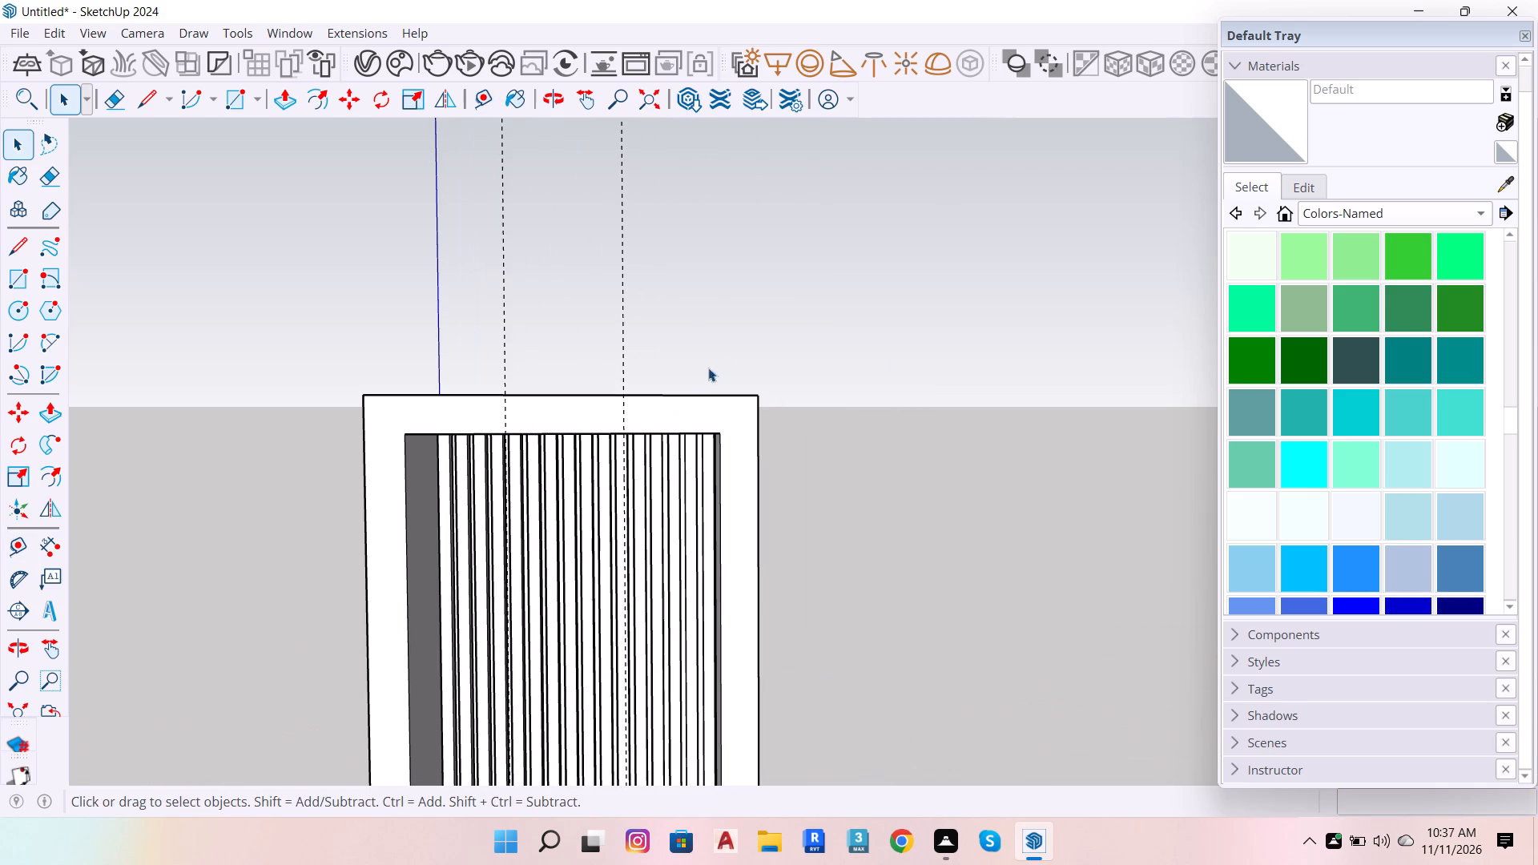
{"action": "scroll", "coordinate": [885, 452], "scroll_direction": "down", "scroll_amount": 5}
{"action": "scroll", "coordinate": [690, 533], "scroll_direction": "down", "scroll_amount": 4}
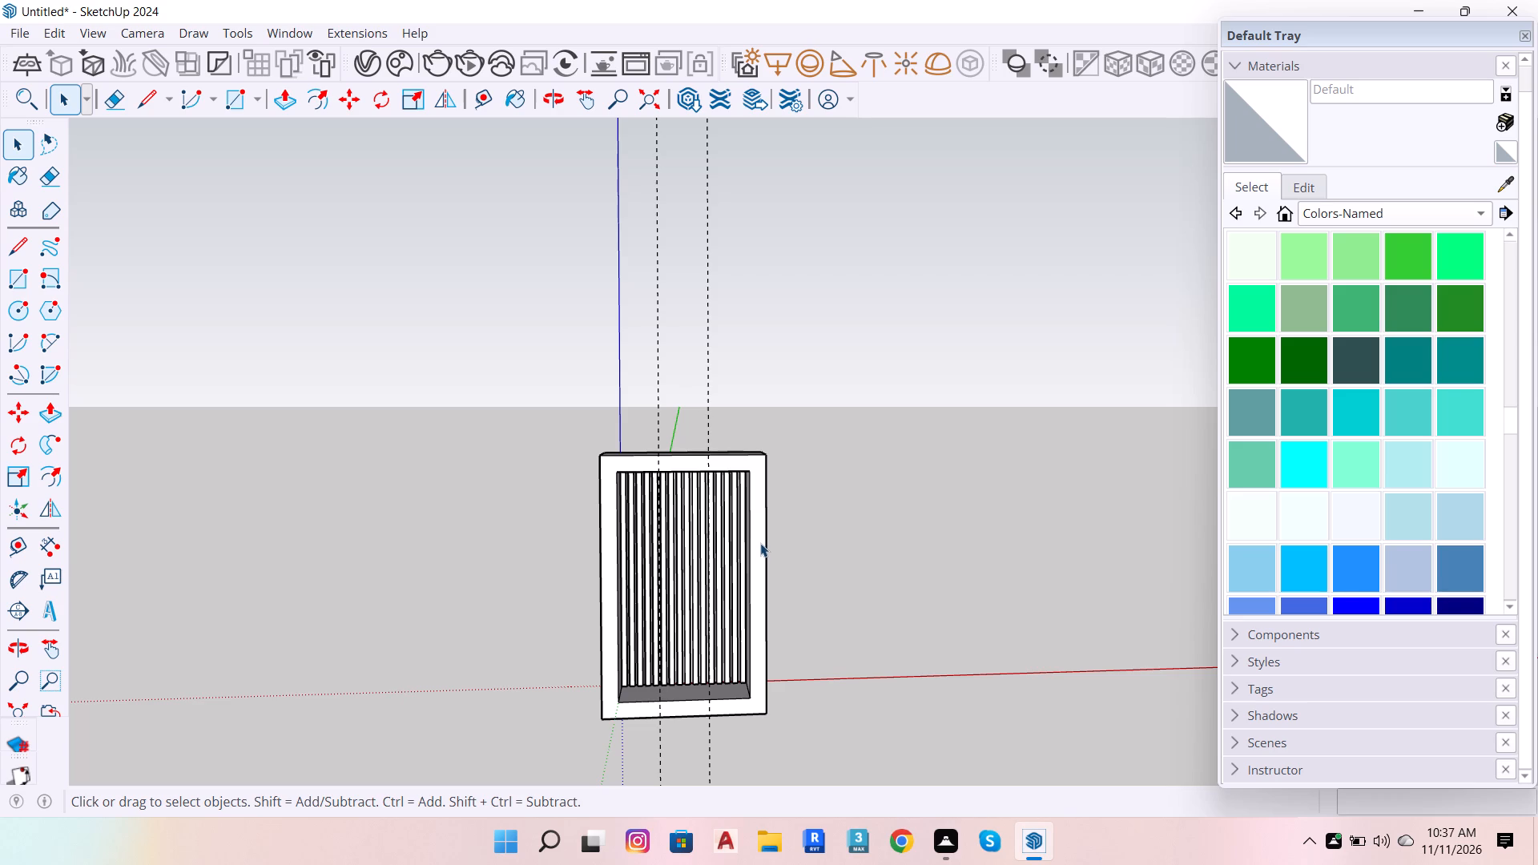
{"action": "scroll", "coordinate": [667, 467], "scroll_direction": "up", "scroll_amount": 6}
{"action": "key", "text": "t"}
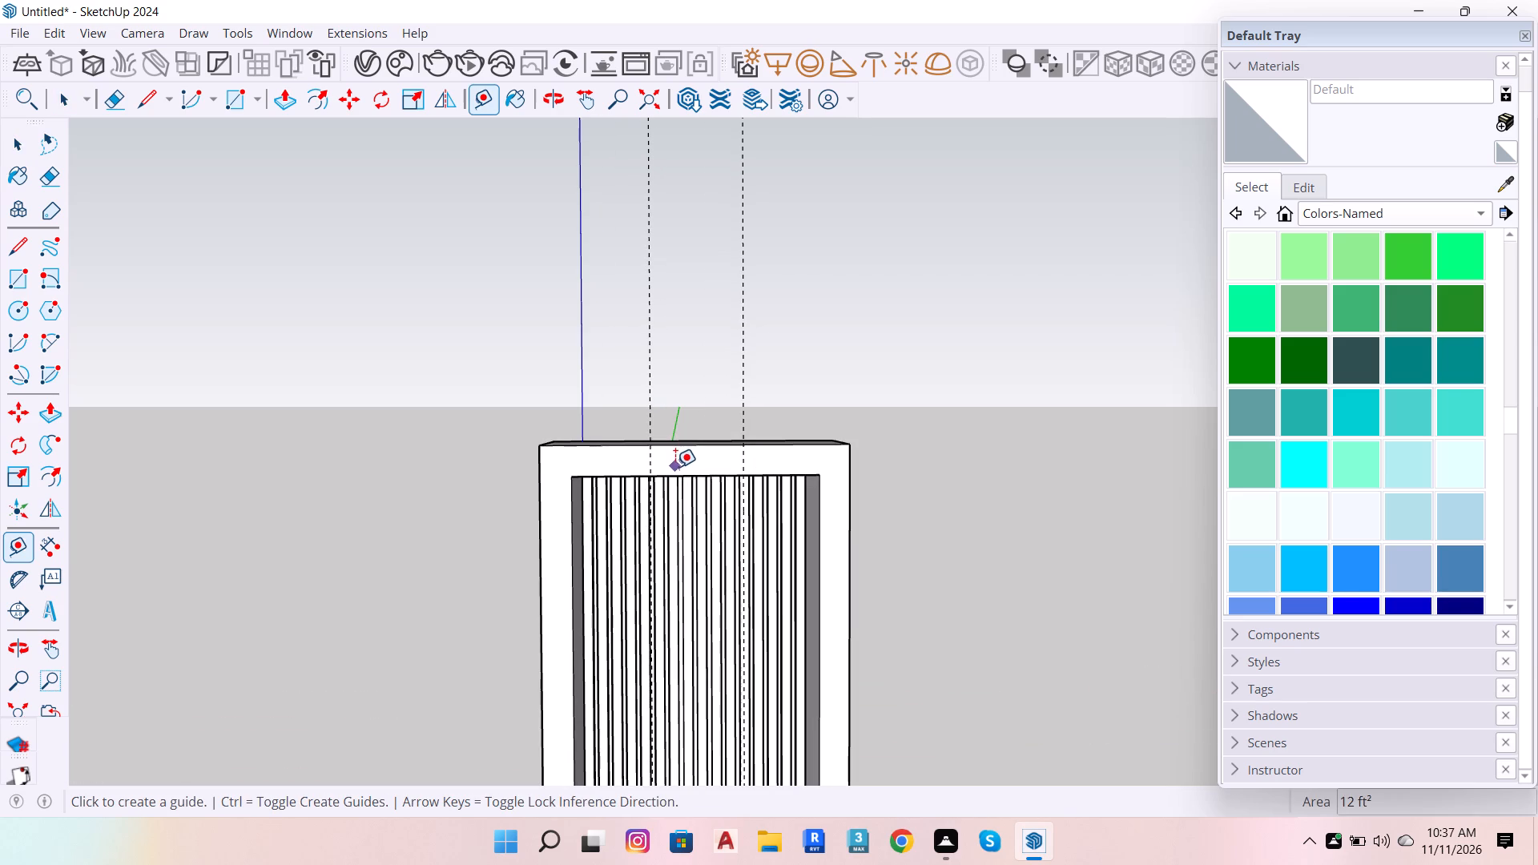
{"action": "left_click", "coordinate": [679, 473]}
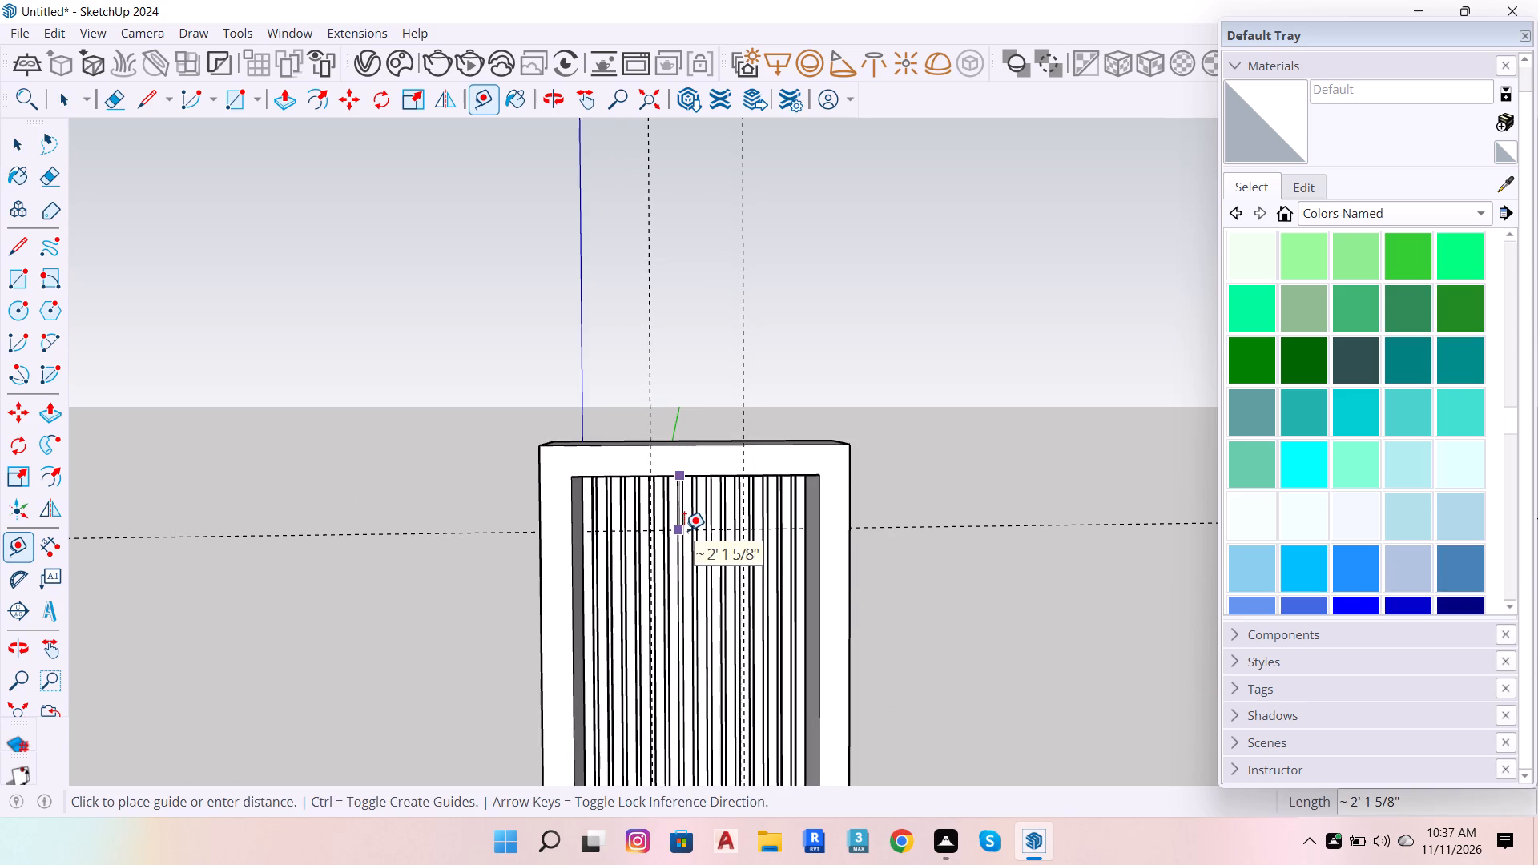
{"action": "key", "text": "Up"}
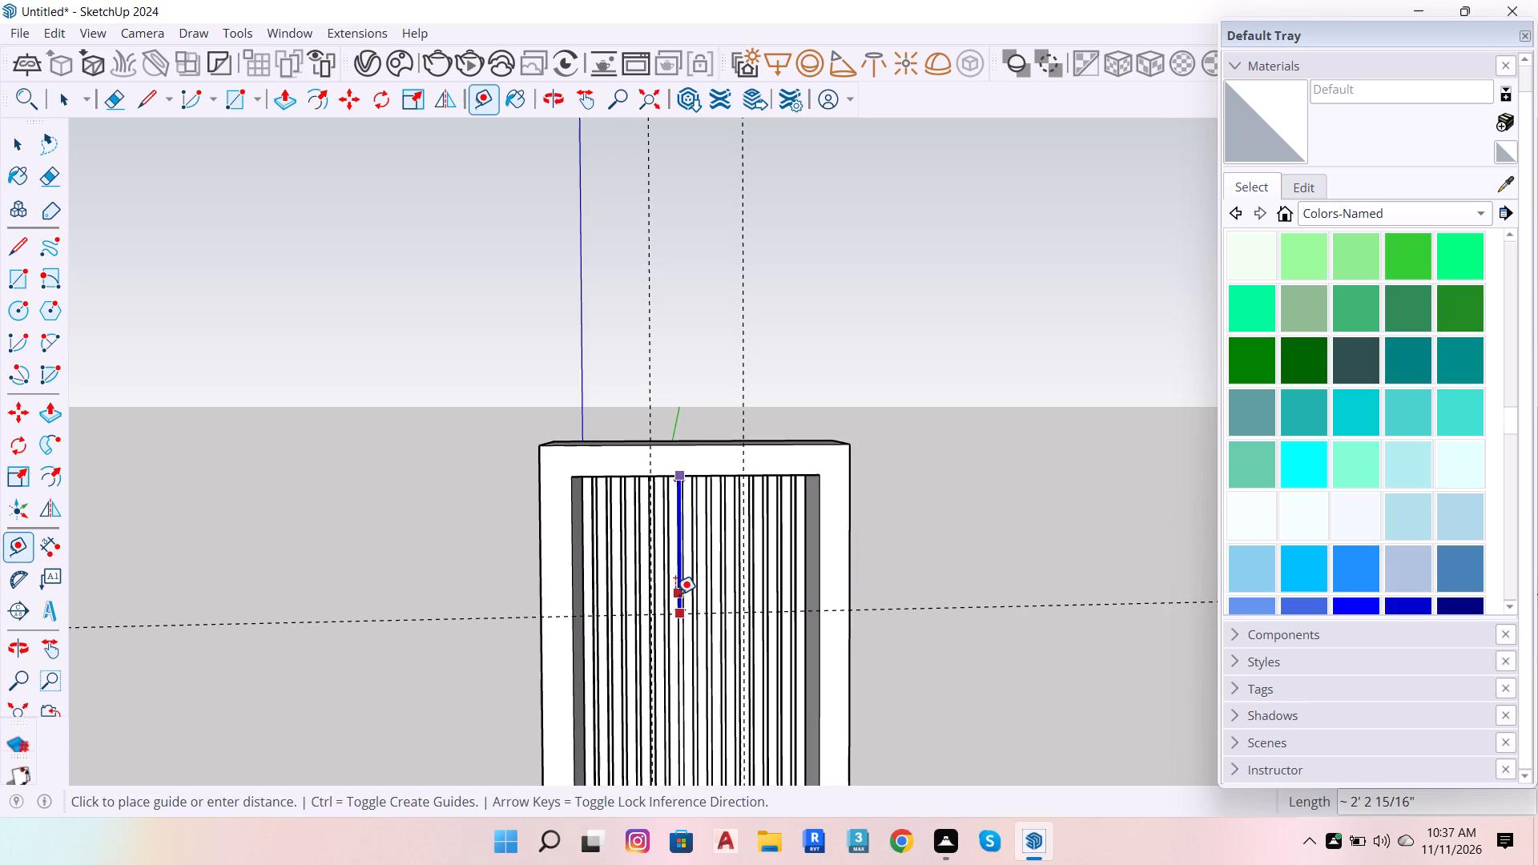
{"action": "type", "text": "2'"}
{"action": "key", "text": "Return"}
{"action": "key", "text": "space"}
Draw a 5' by 1'3" rectangle in the frame opening's lower-left corner, bounded by the horizontal guide and the left vertical guide.
{"action": "scroll", "coordinate": [662, 453], "scroll_direction": "down", "scroll_amount": 6}
{"action": "scroll", "coordinate": [663, 760], "scroll_direction": "up", "scroll_amount": 5}
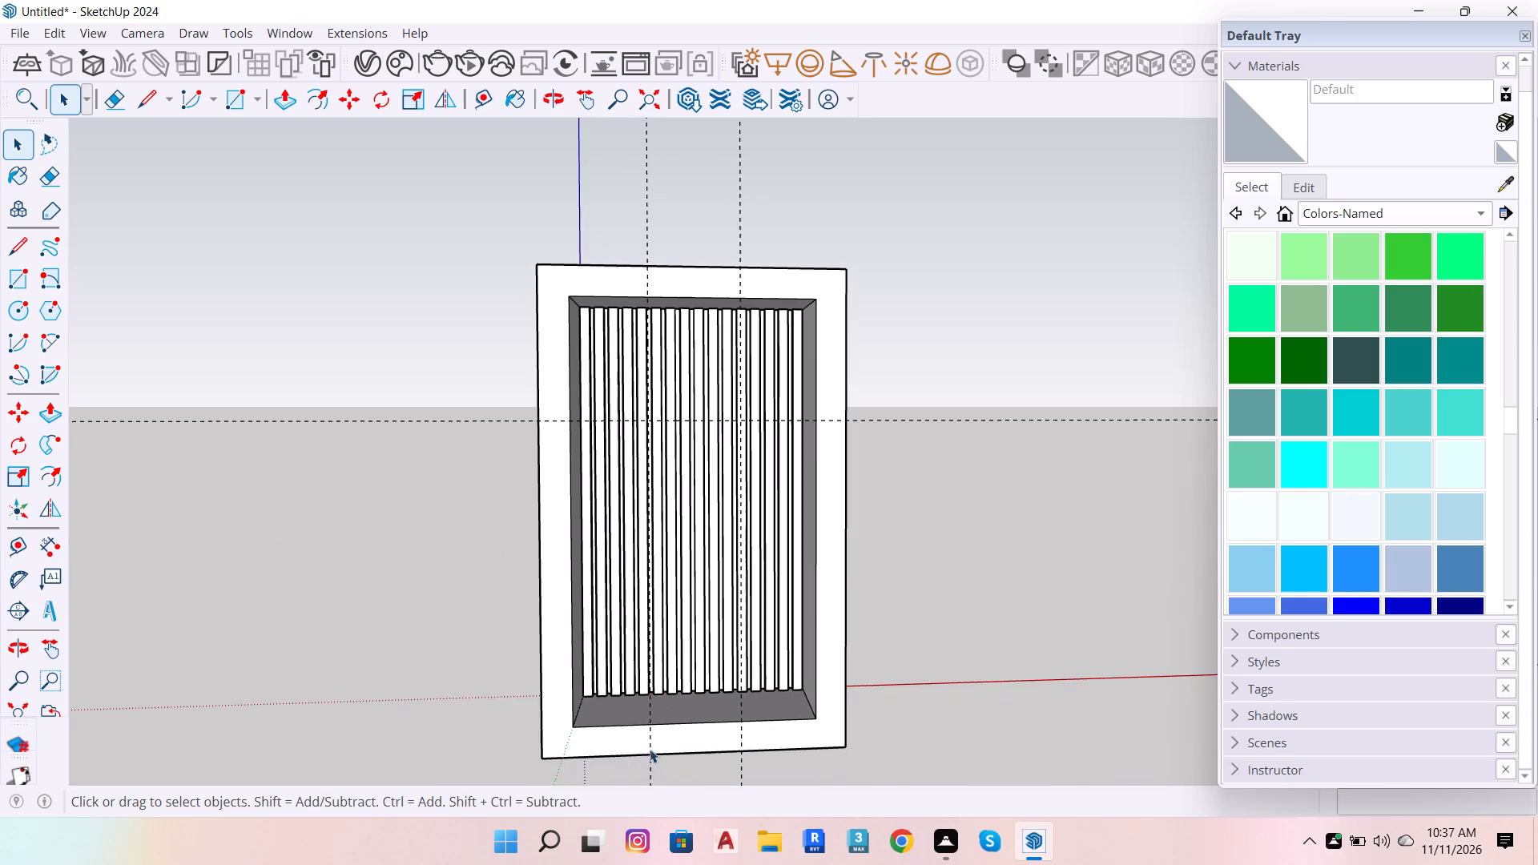
{"action": "scroll", "coordinate": [630, 746], "scroll_direction": "up", "scroll_amount": 1}
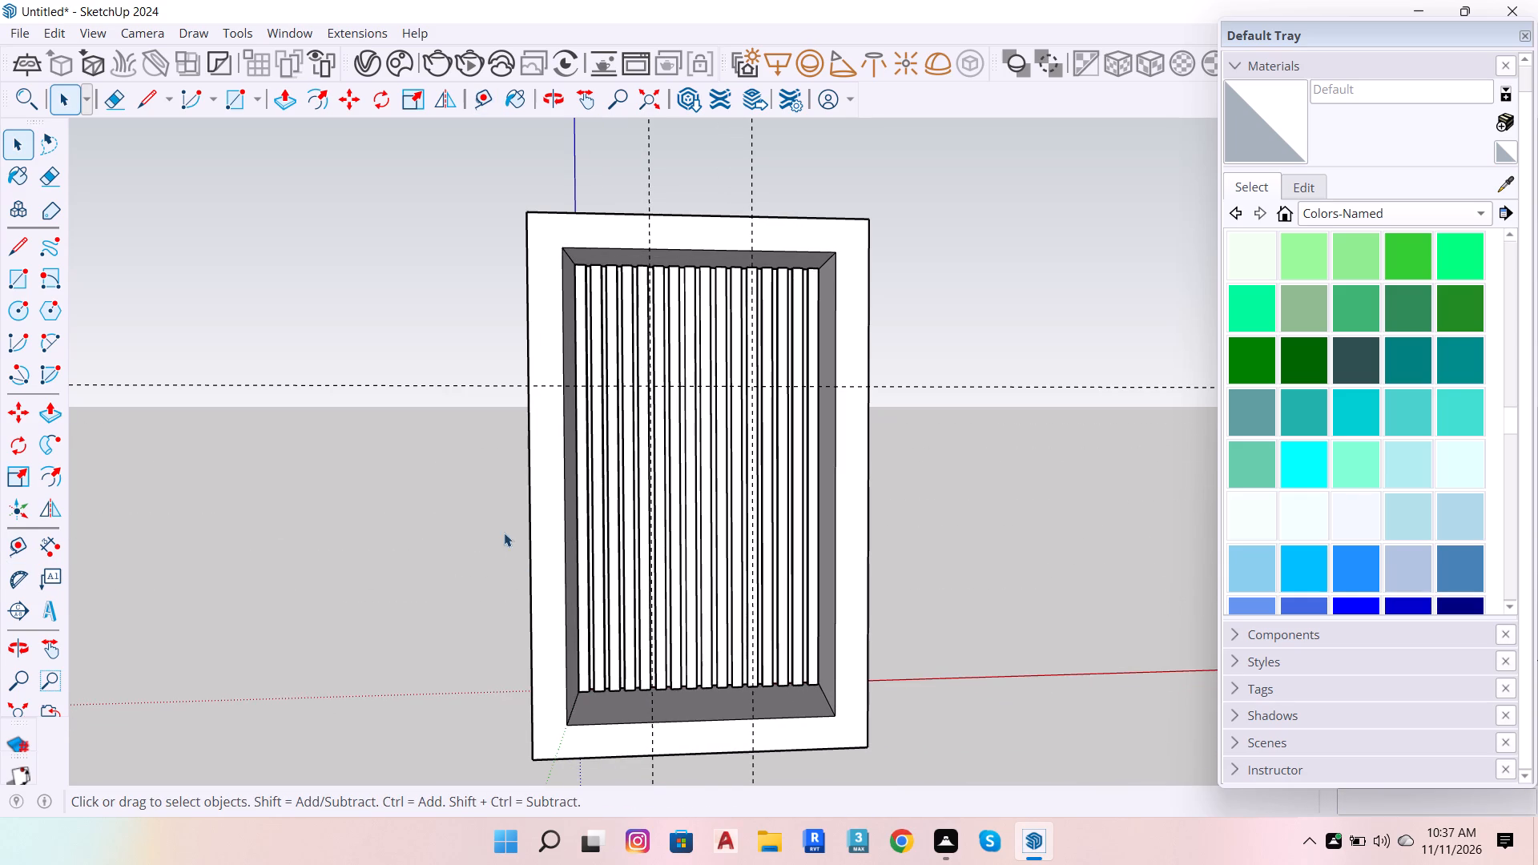
{"action": "key", "text": "r"}
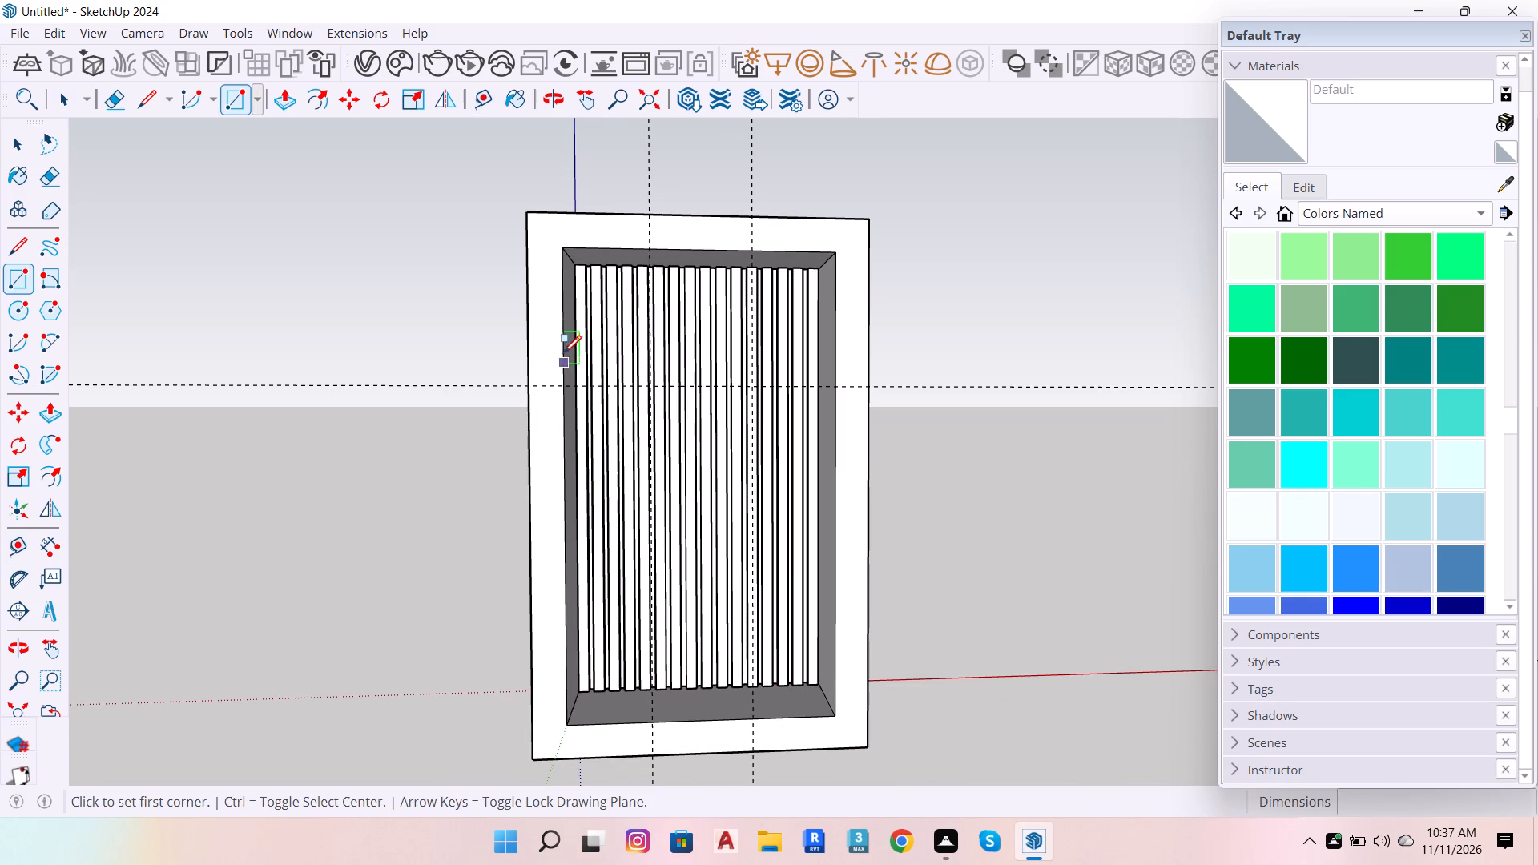
{"action": "left_click", "coordinate": [566, 386]}
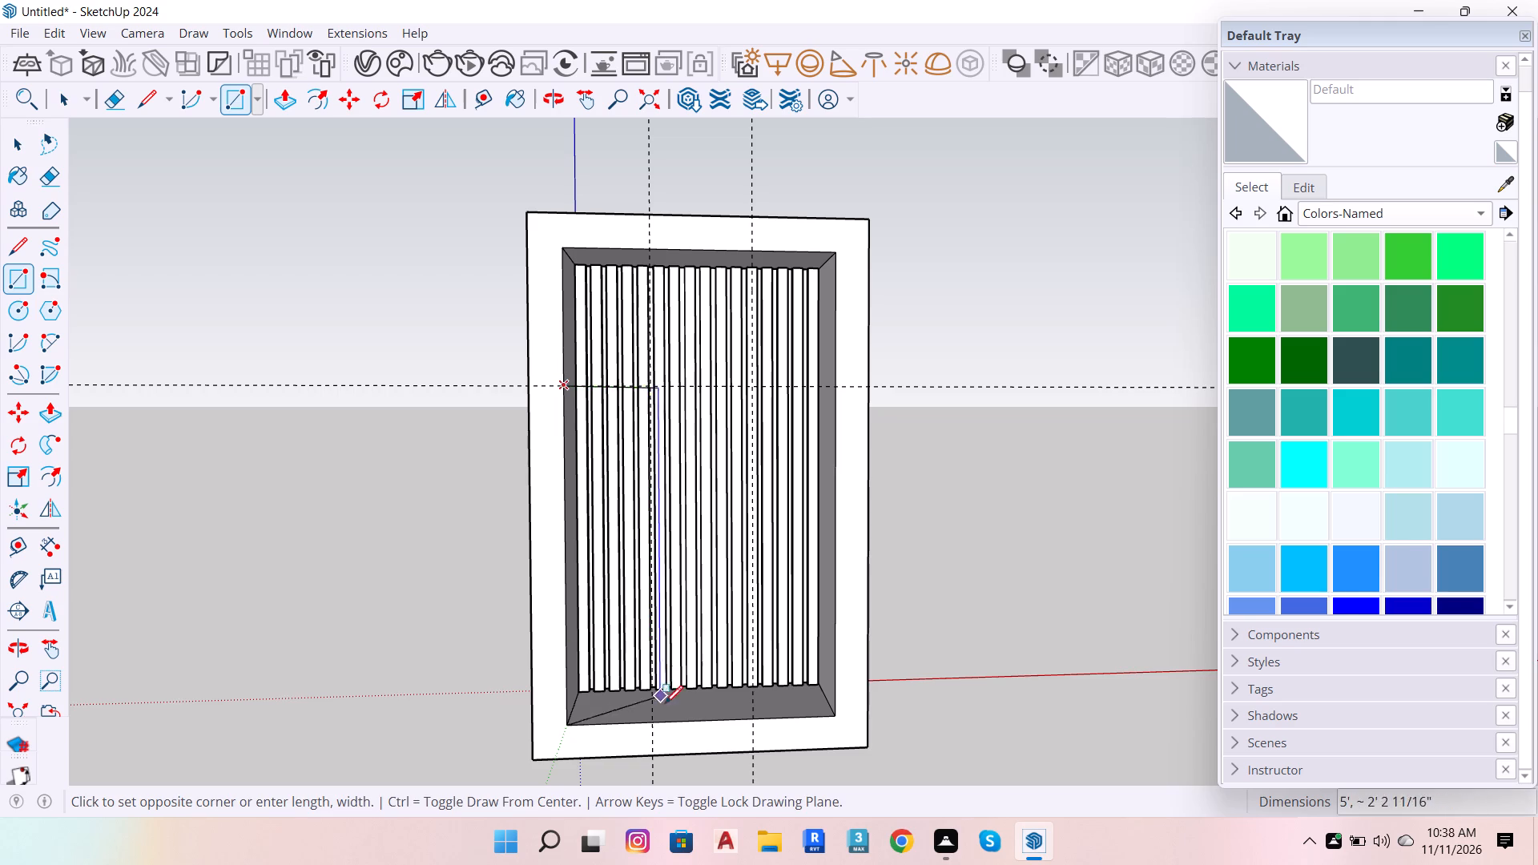
{"action": "left_click", "coordinate": [648, 723]}
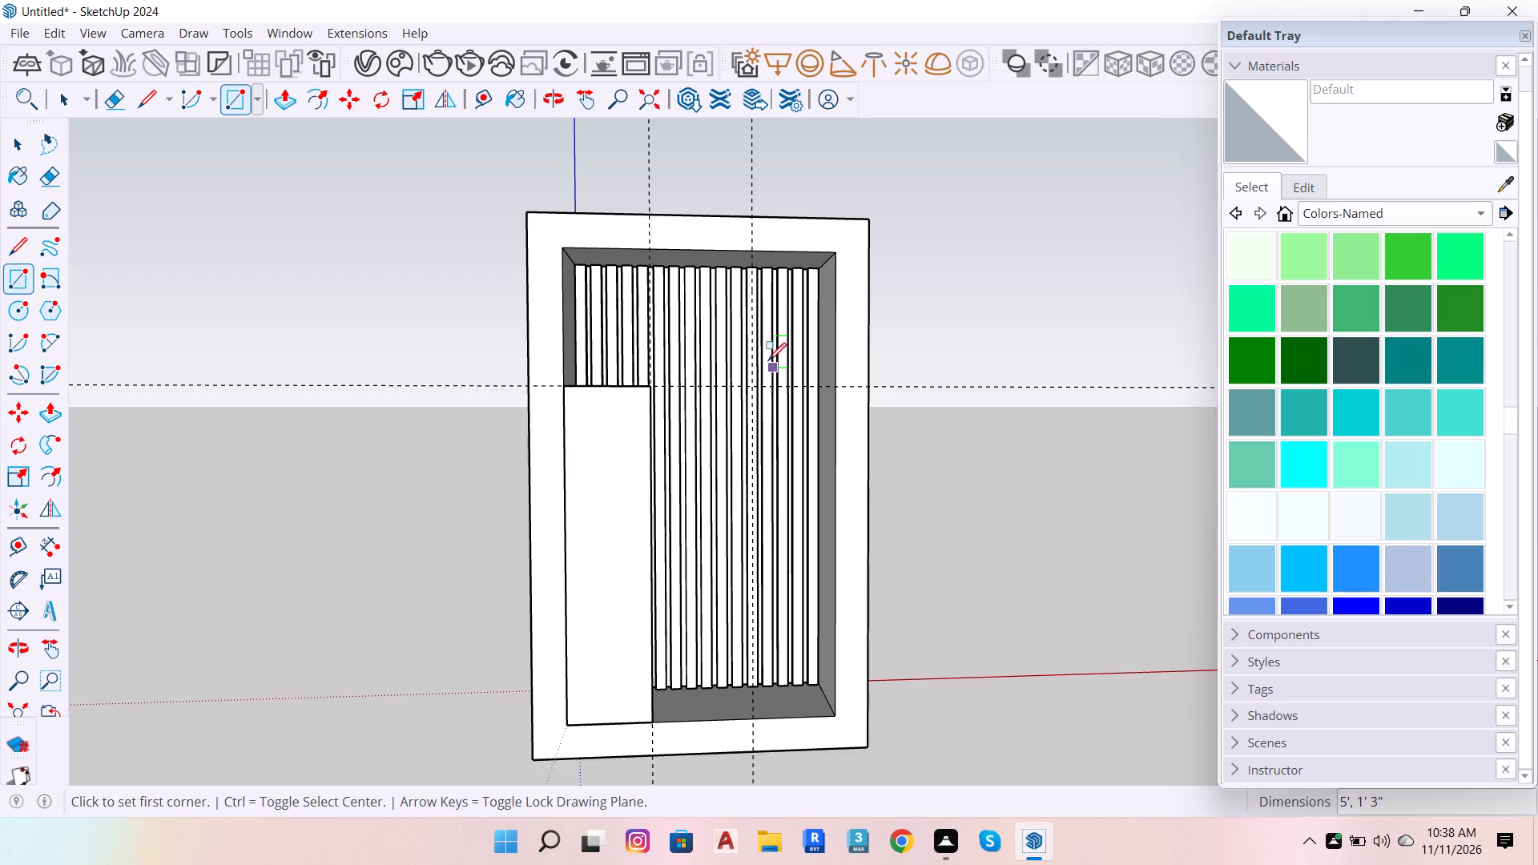
Draw a 1'3" by 3'6" rectangle in the frame opening's upper-right corner, starting from the right vertical guide at the top edge.
{"action": "left_click", "coordinate": [754, 247]}
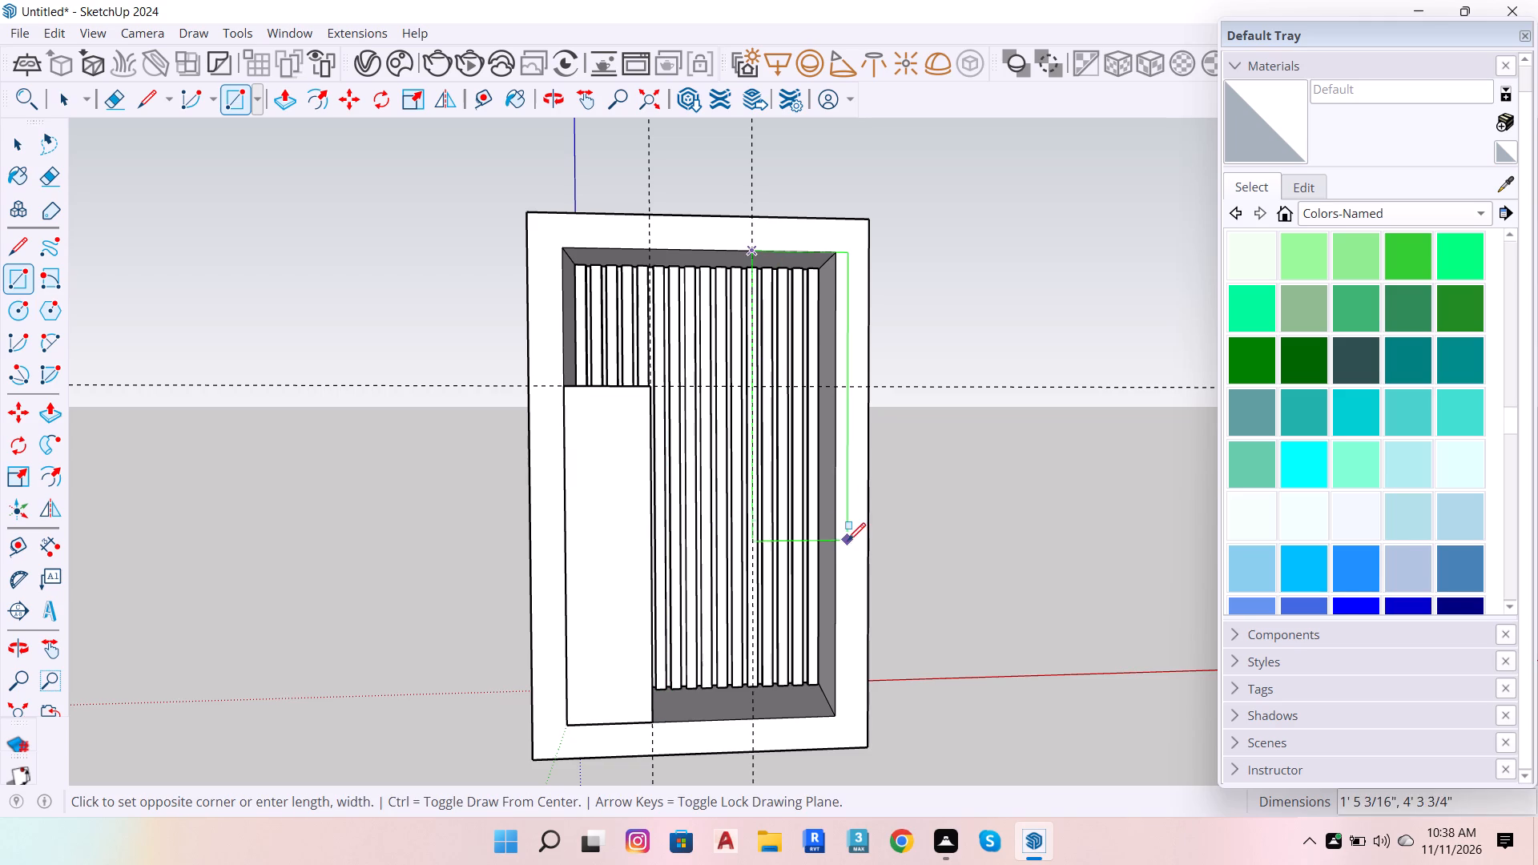
{"action": "left_click", "coordinate": [836, 492]}
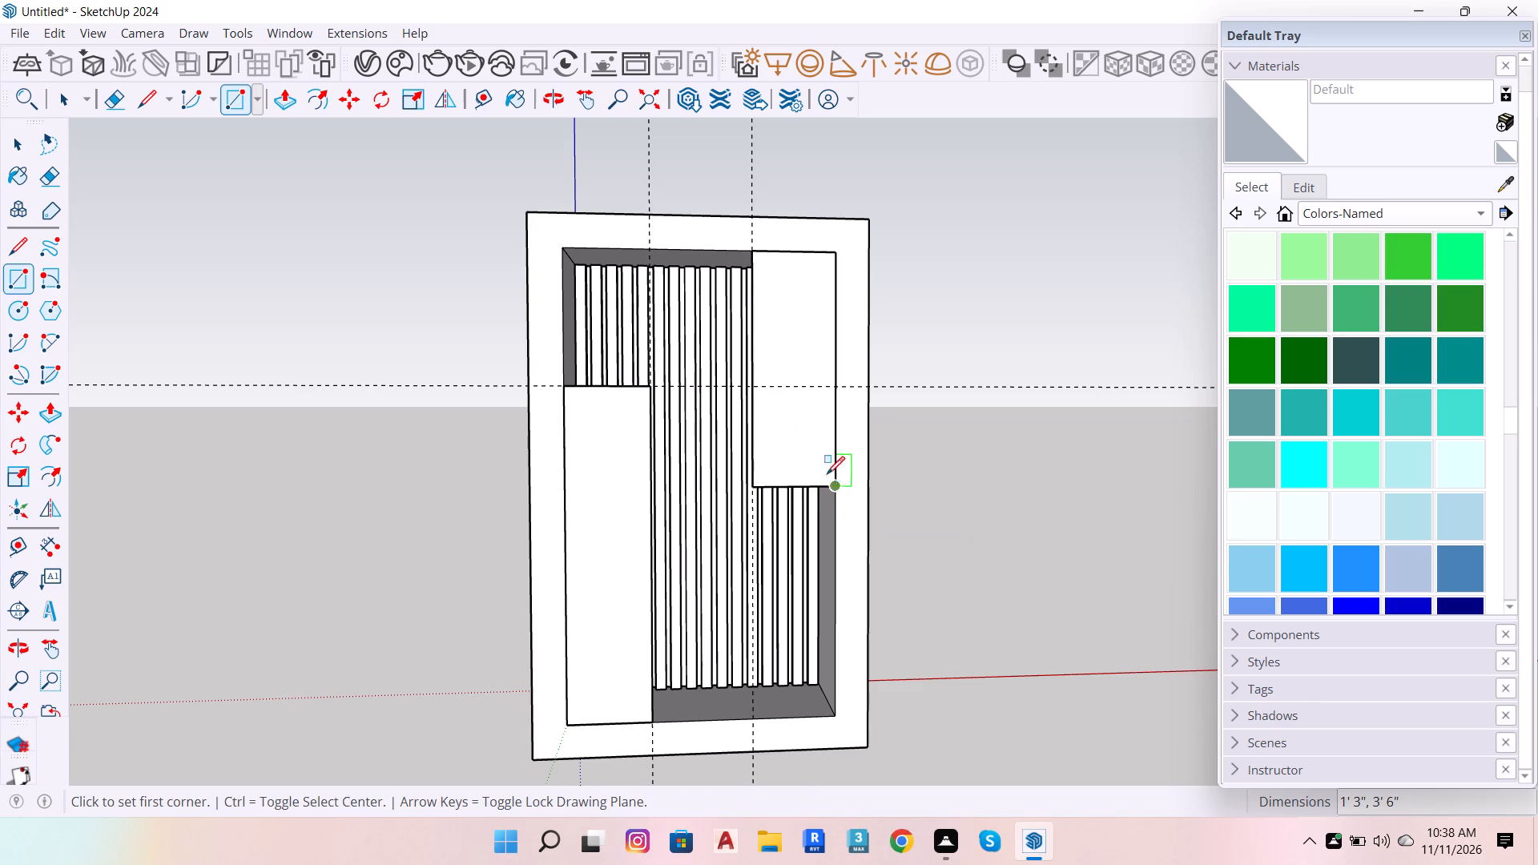
{"action": "scroll", "coordinate": [742, 326], "scroll_direction": "up", "scroll_amount": 4}
{"action": "key", "text": "space"}
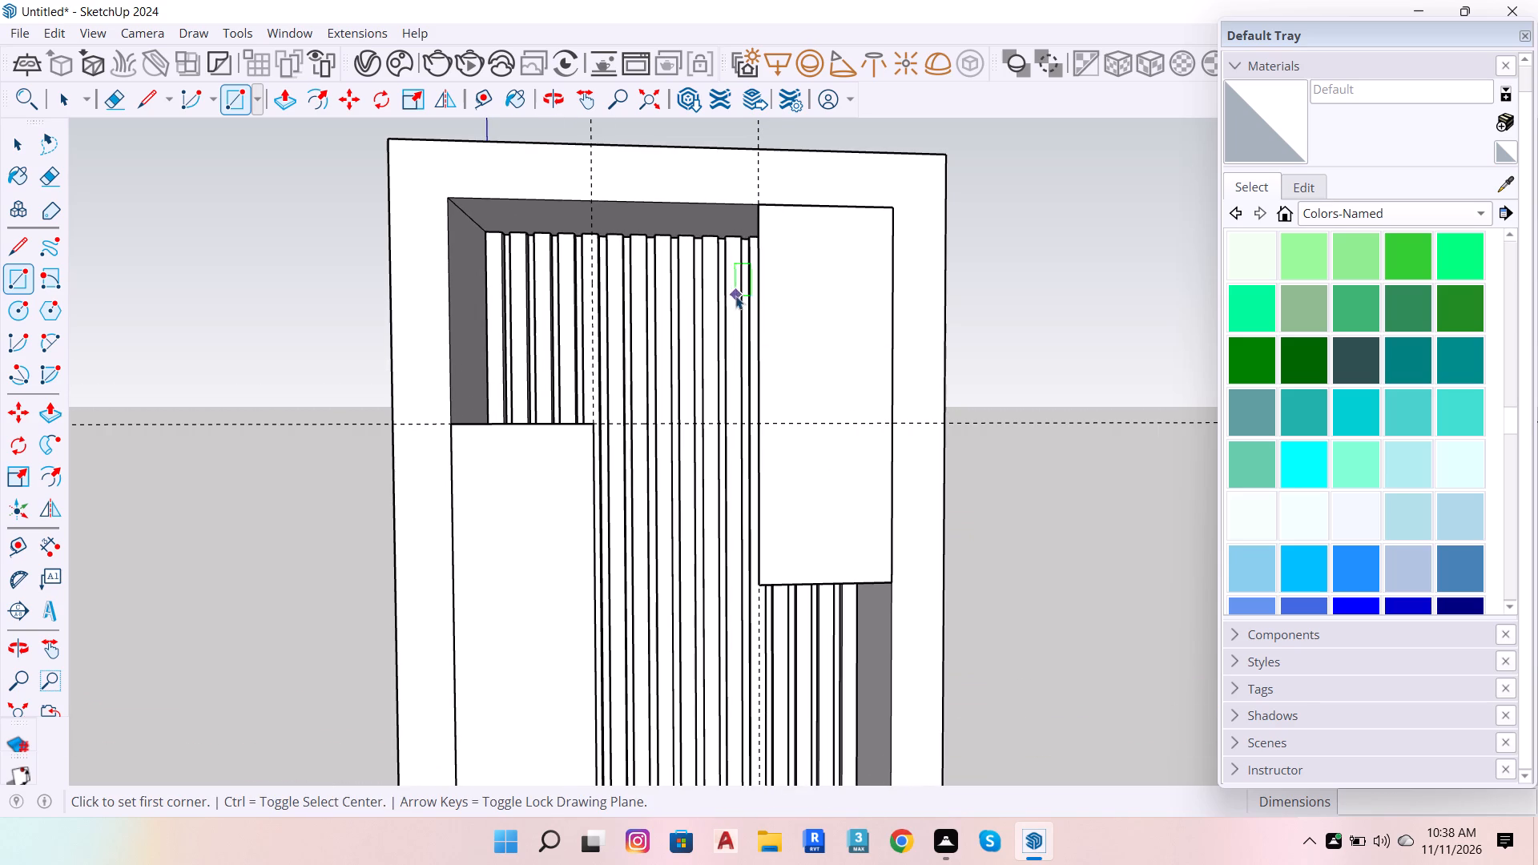
Draw a 99-sided tangent arc with a 7 1/2" radius across the lower-left rectangle's top right corner.
{"action": "left_click", "coordinate": [57, 343]}
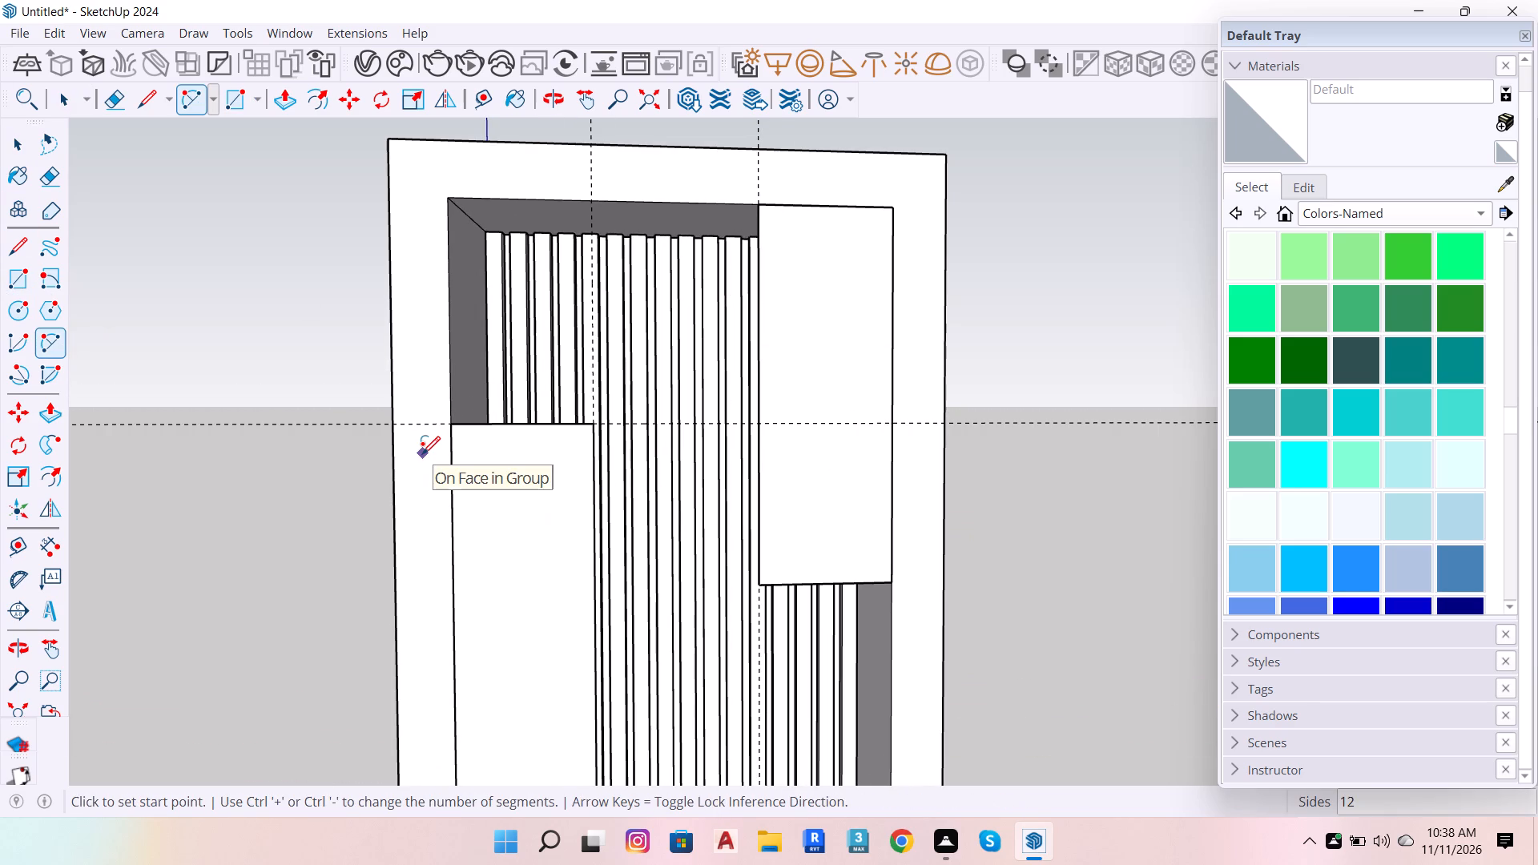
{"action": "type", "text": "99"}
{"action": "key", "text": "Return"}
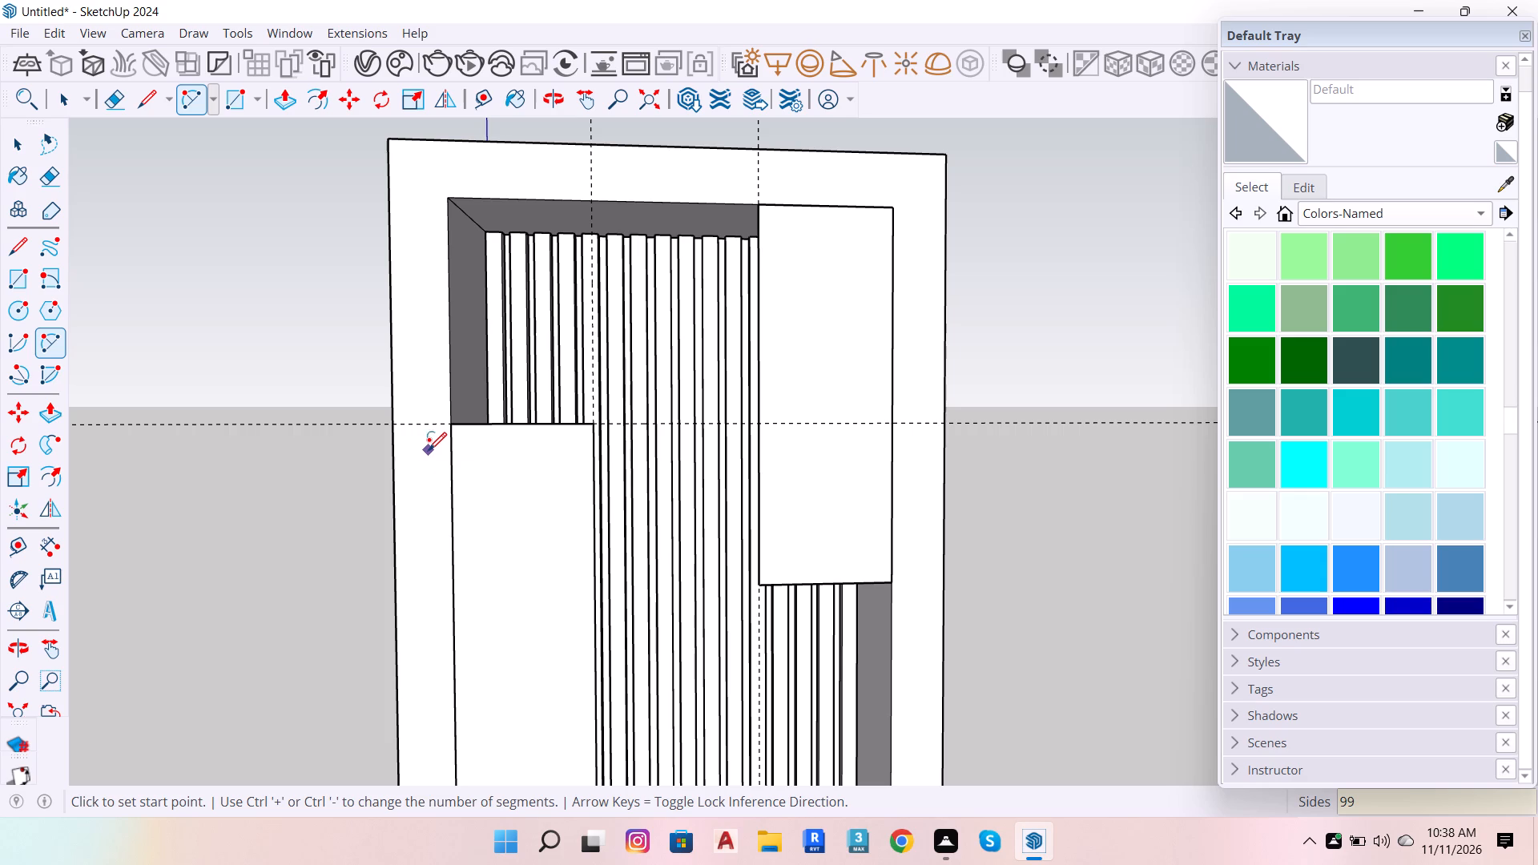
{"action": "left_click", "coordinate": [529, 428]}
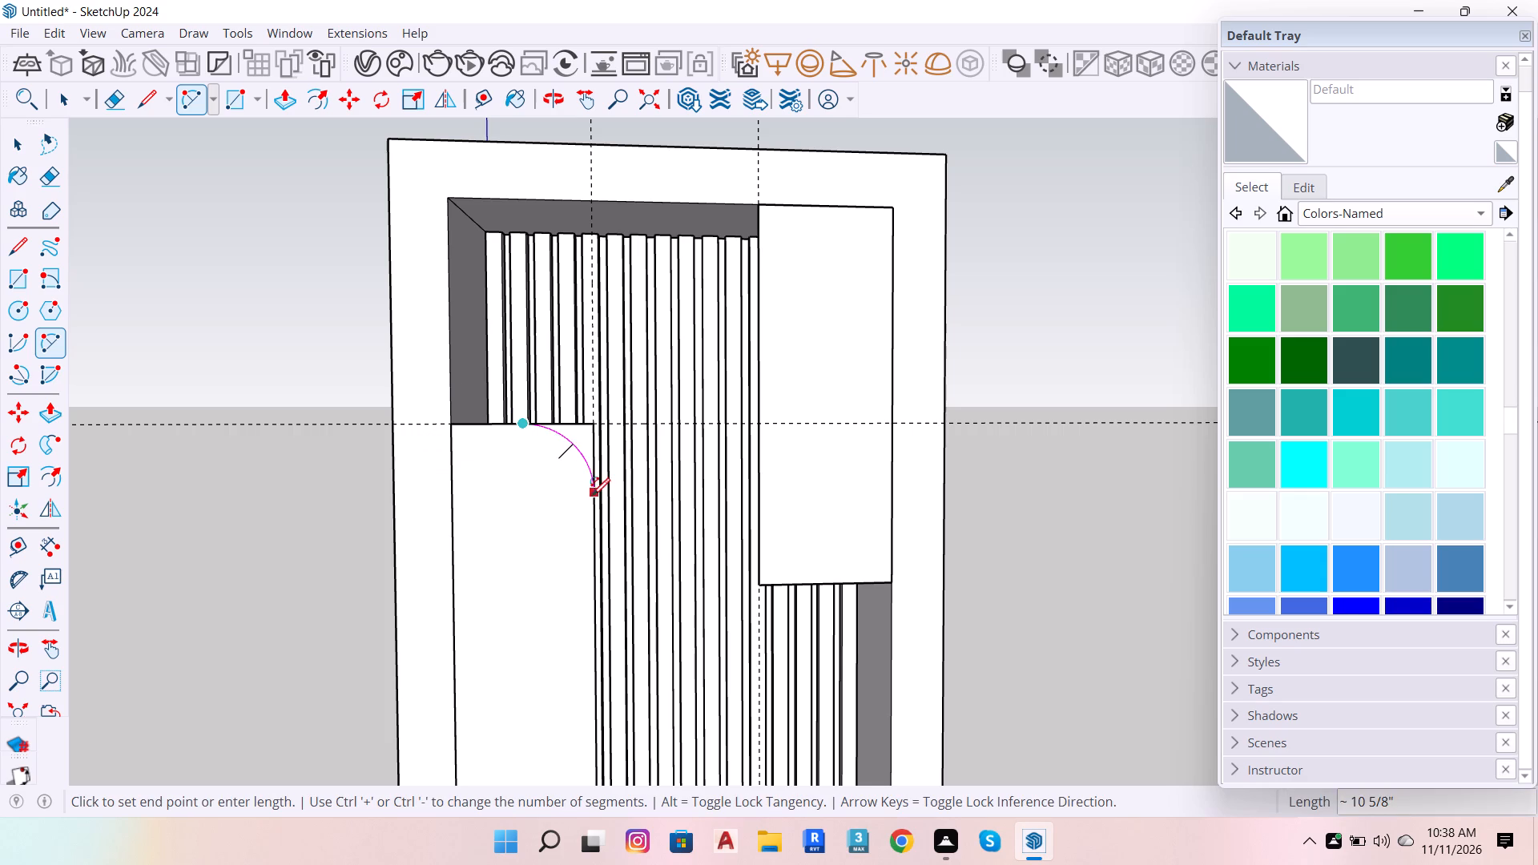
{"action": "left_click", "coordinate": [598, 495]}
{"action": "scroll", "coordinate": [582, 447], "scroll_direction": "up", "scroll_amount": 3}
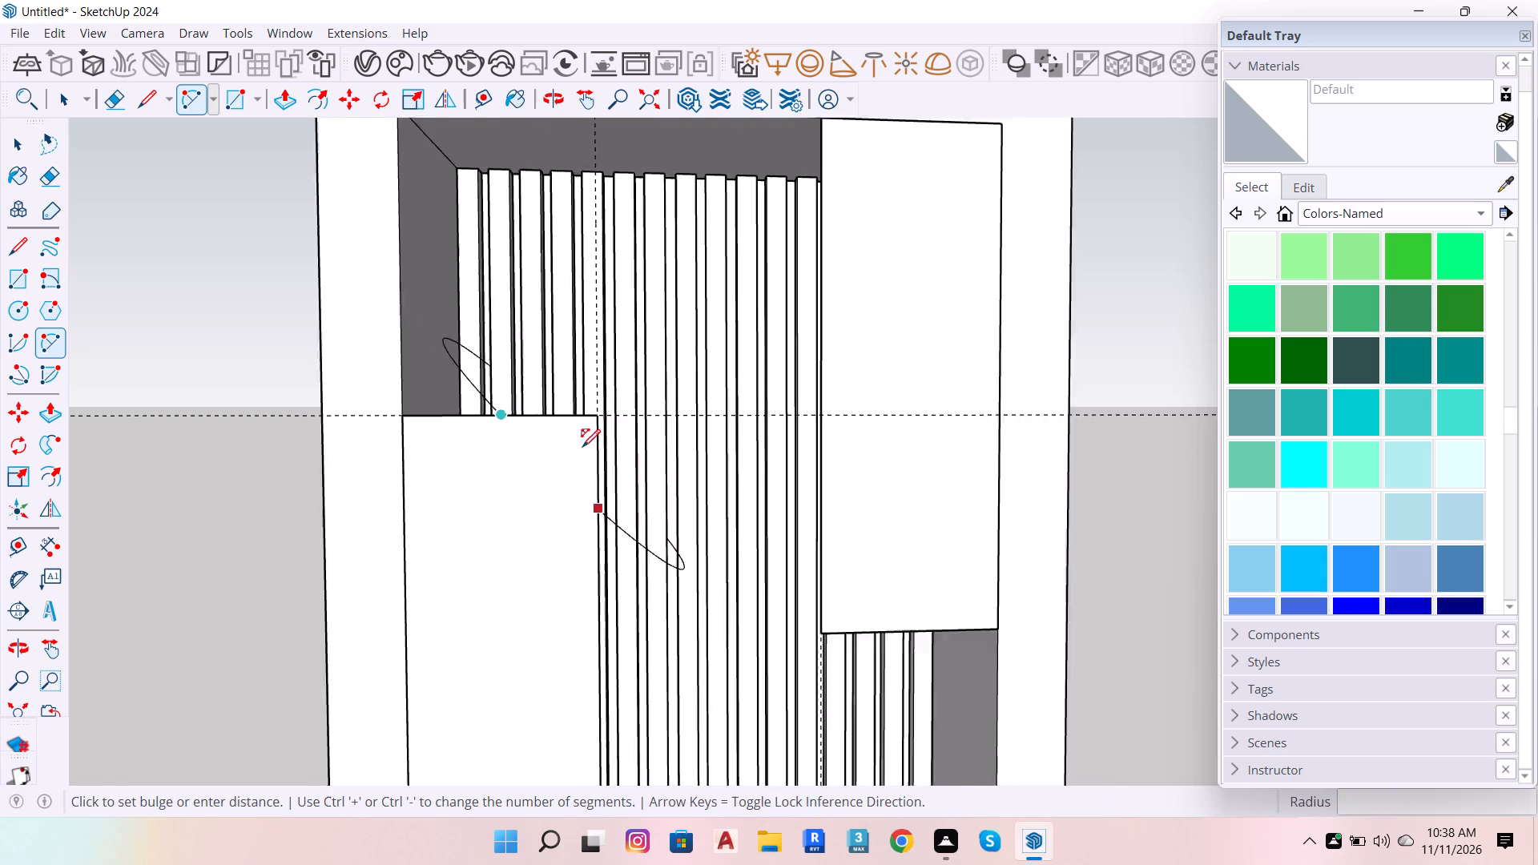
{"action": "scroll", "coordinate": [582, 447], "scroll_direction": "up", "scroll_amount": 2}
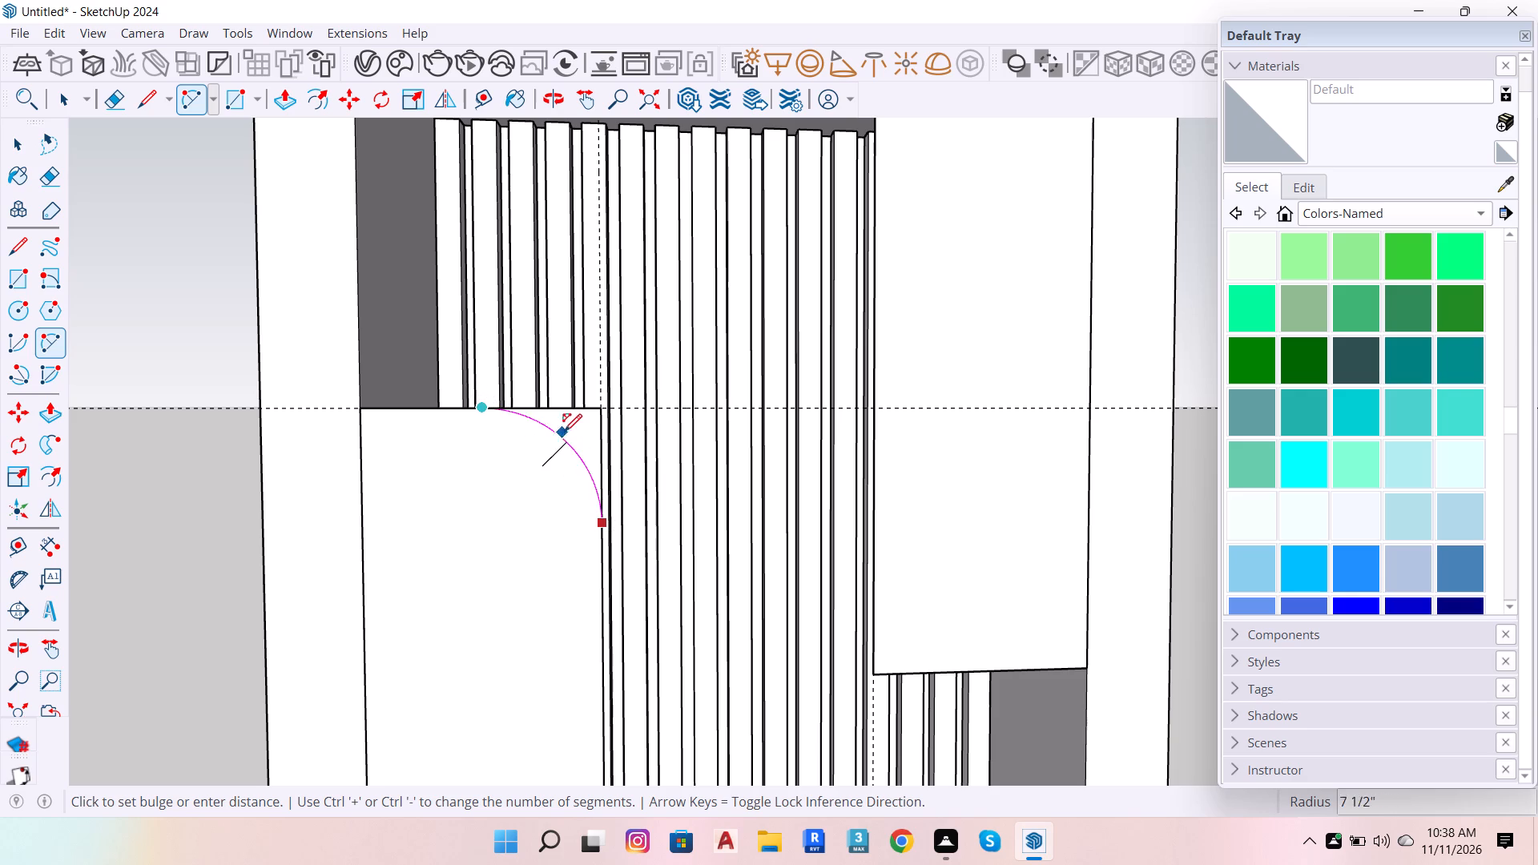
{"action": "left_click", "coordinate": [562, 437]}
{"action": "scroll", "coordinate": [578, 429], "scroll_direction": "up", "scroll_amount": 5}
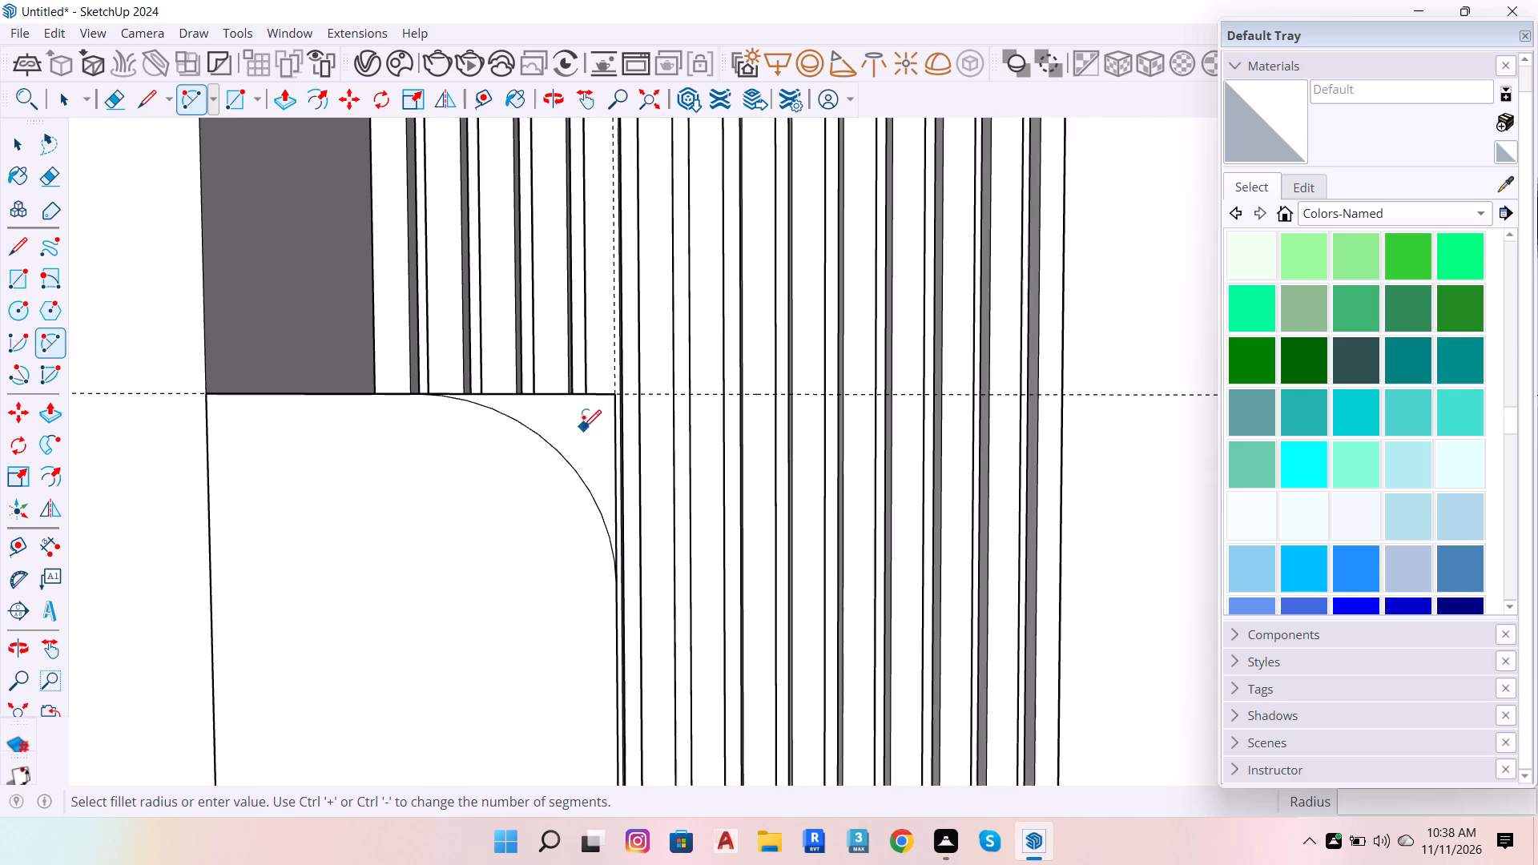
{"action": "key", "text": "space"}
Draw a 99-sided tangent arc with a 7 1/2" radius across the upper-right rectangle's bottom left corner.
{"action": "scroll", "coordinate": [475, 464], "scroll_direction": "down", "scroll_amount": 6}
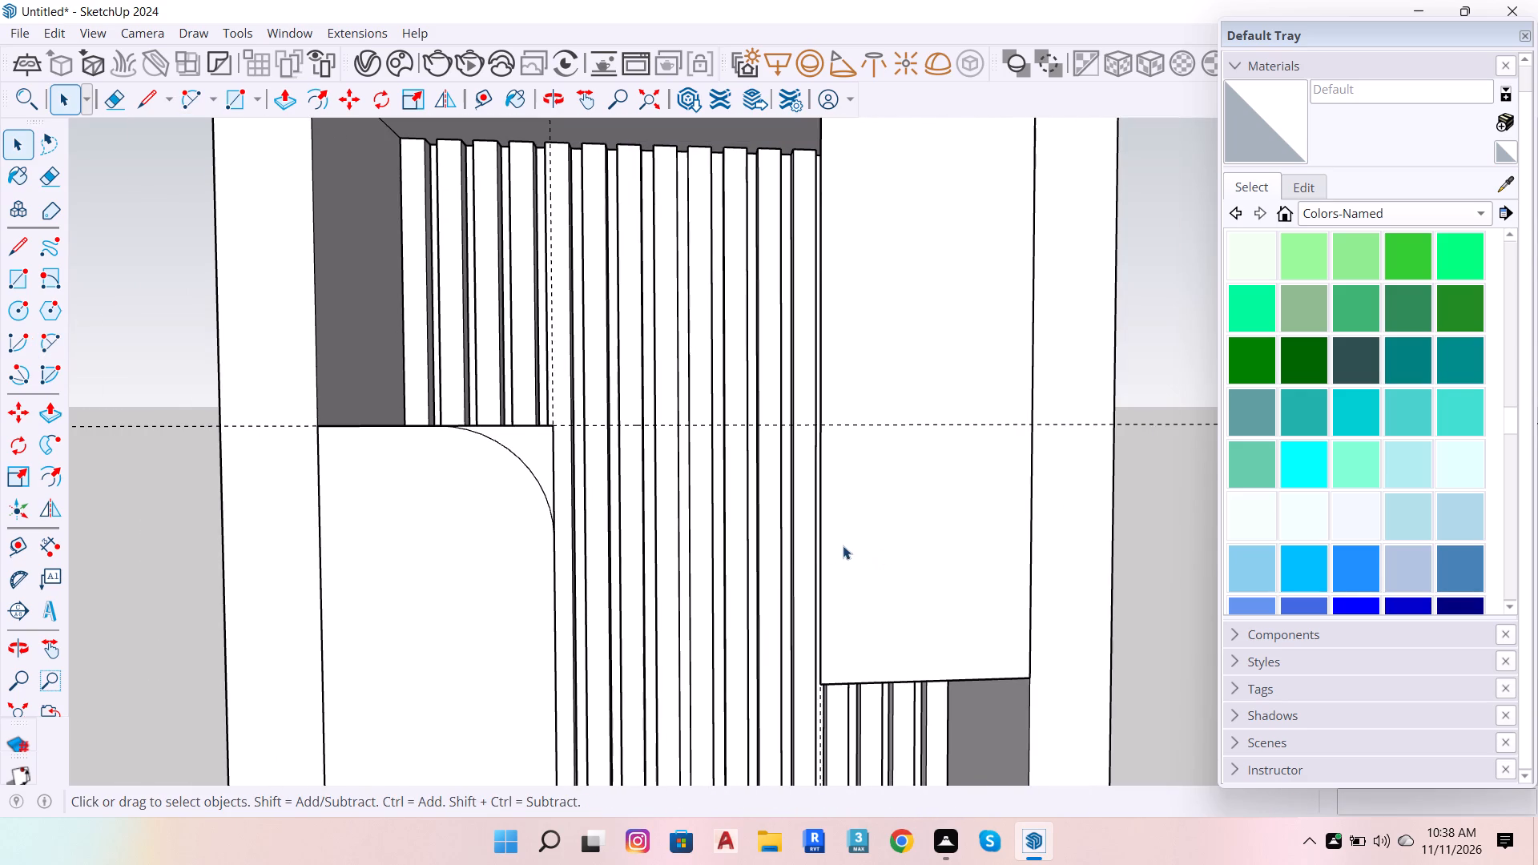
{"action": "key", "text": "a"}
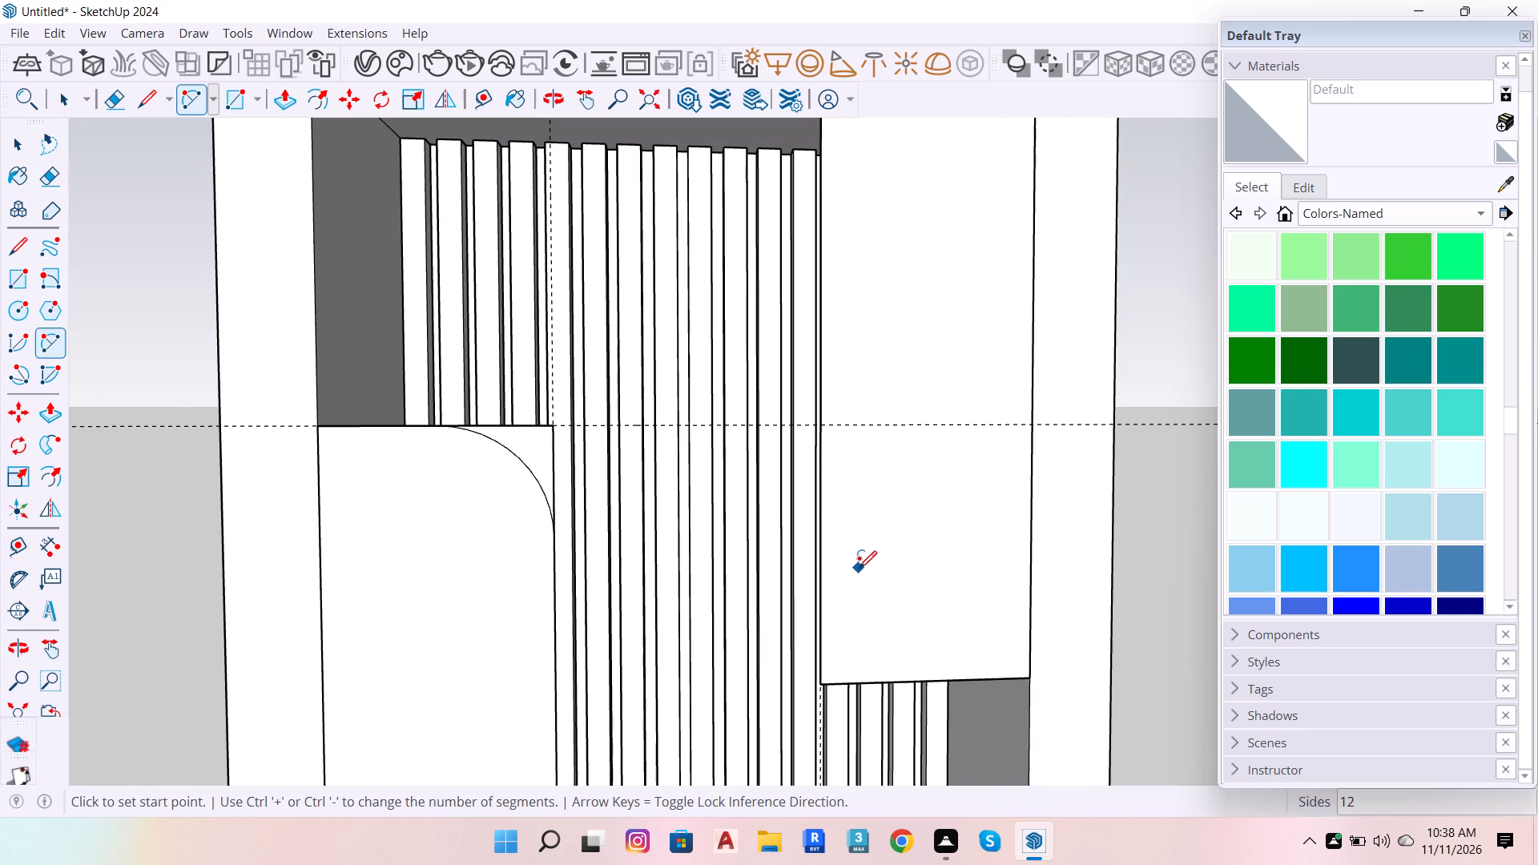
{"action": "type", "text": "99"}
{"action": "key", "text": "Return"}
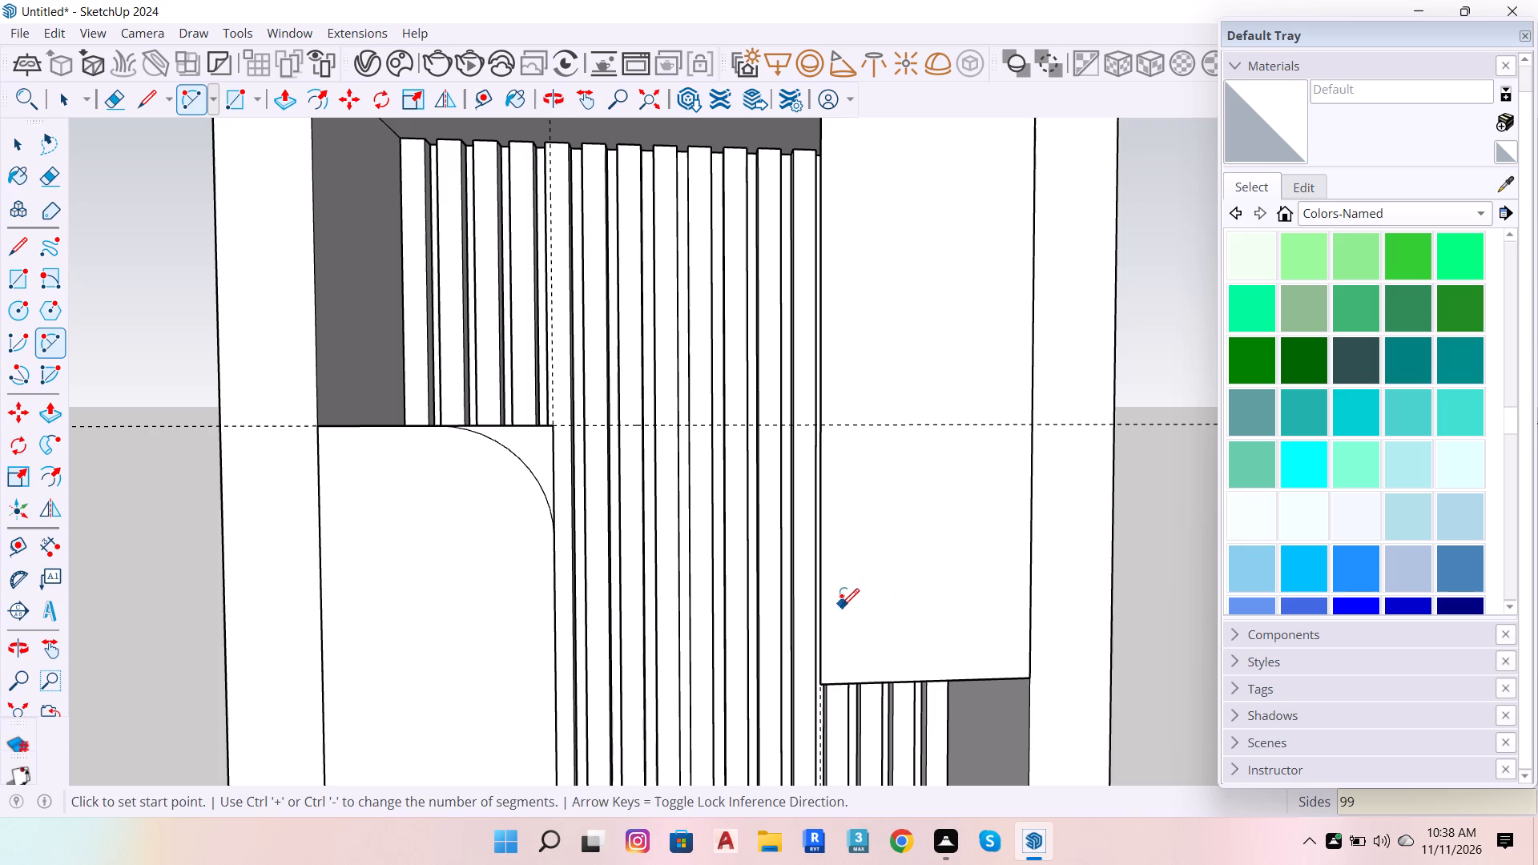
{"action": "left_click", "coordinate": [928, 683]}
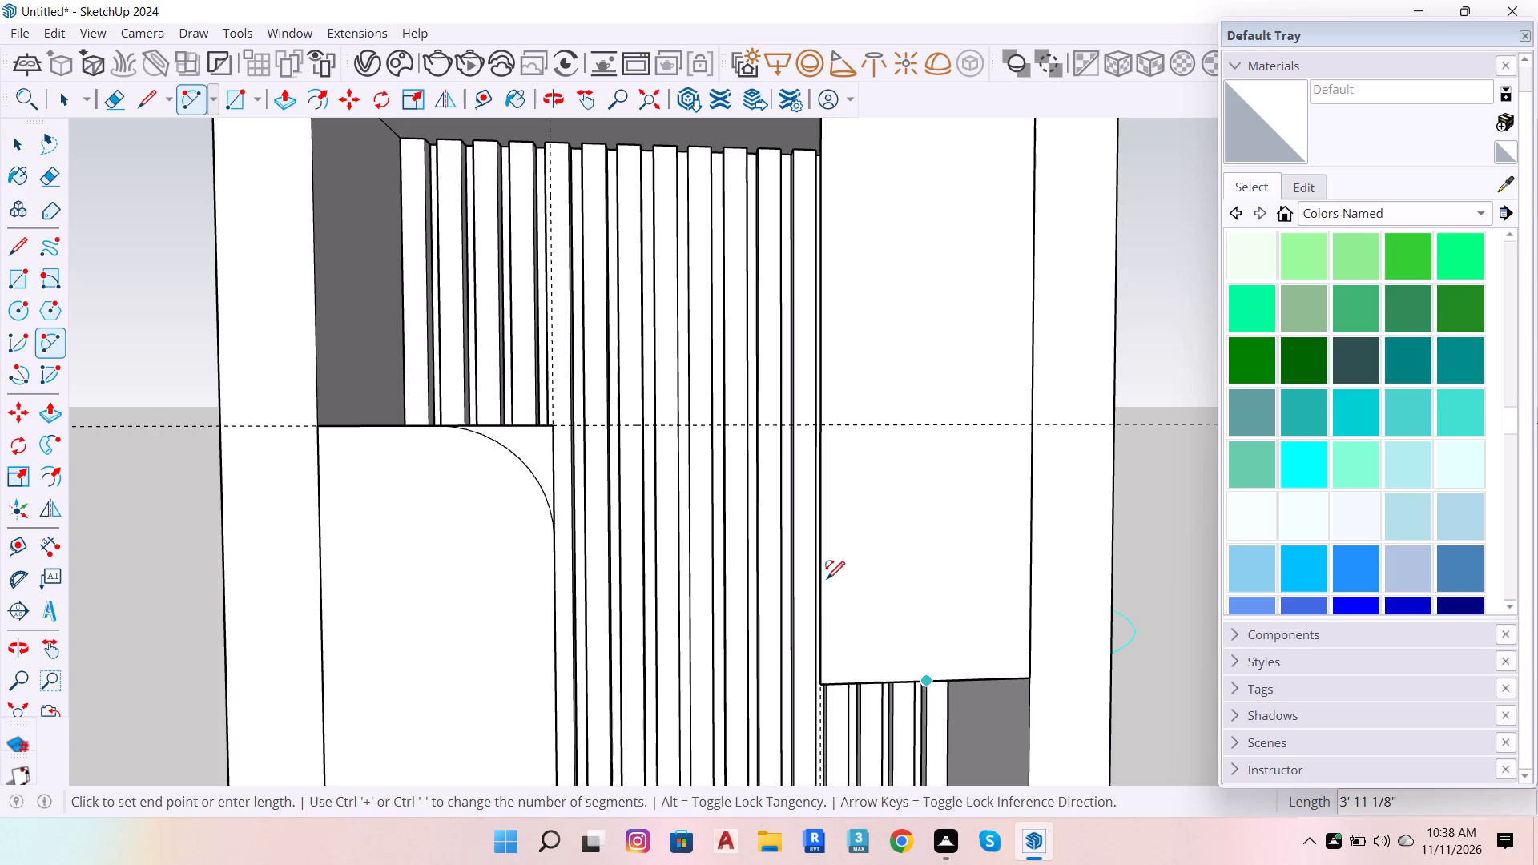
{"action": "left_click", "coordinate": [820, 579]}
{"action": "left_click", "coordinate": [835, 631]}
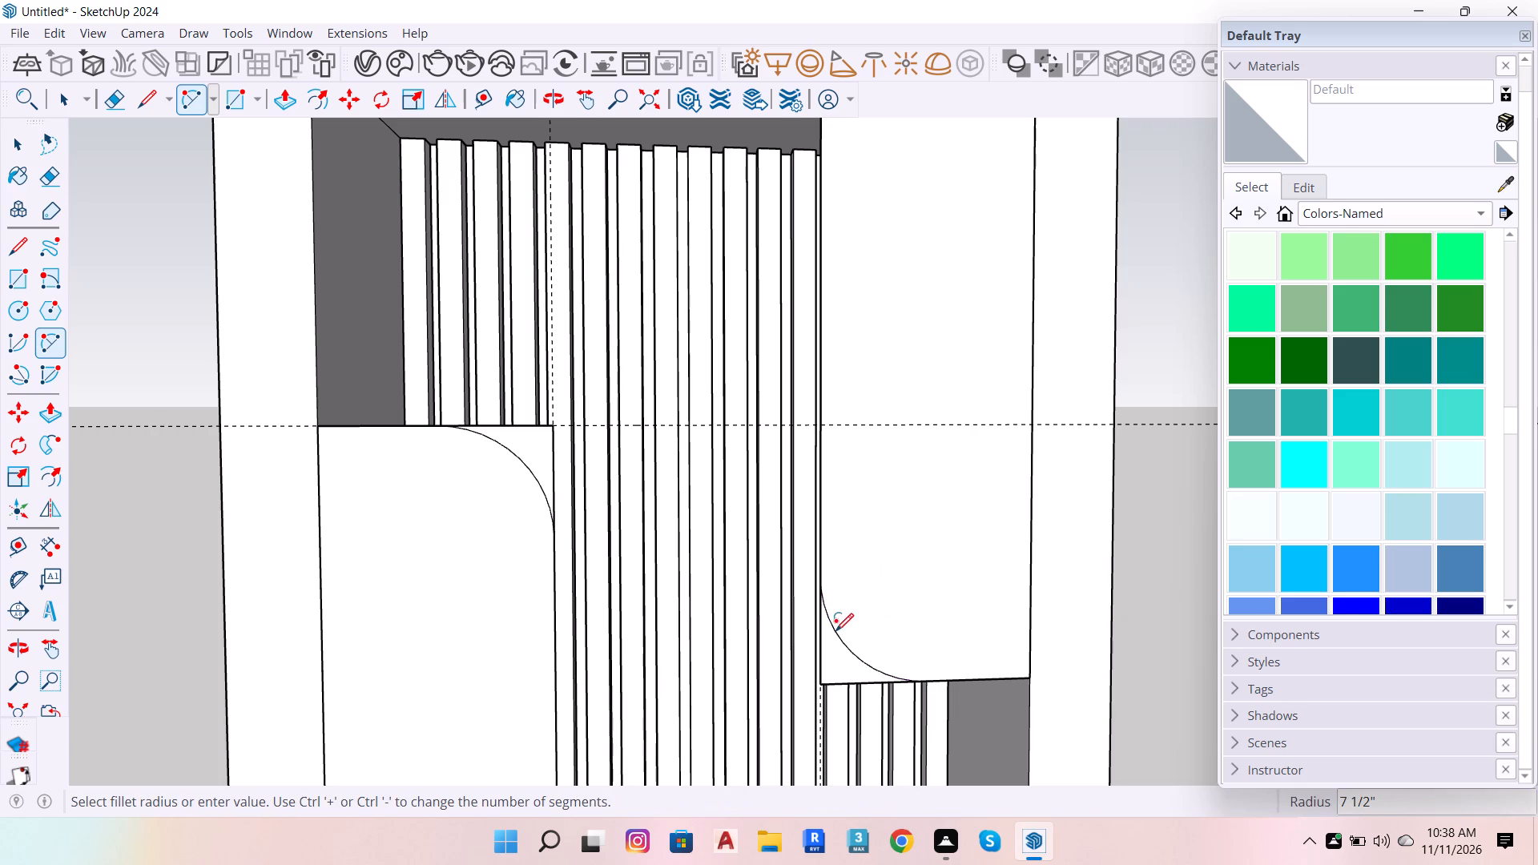
{"action": "scroll", "coordinate": [842, 603], "scroll_direction": "up", "scroll_amount": 5}
{"action": "key", "text": "space"}
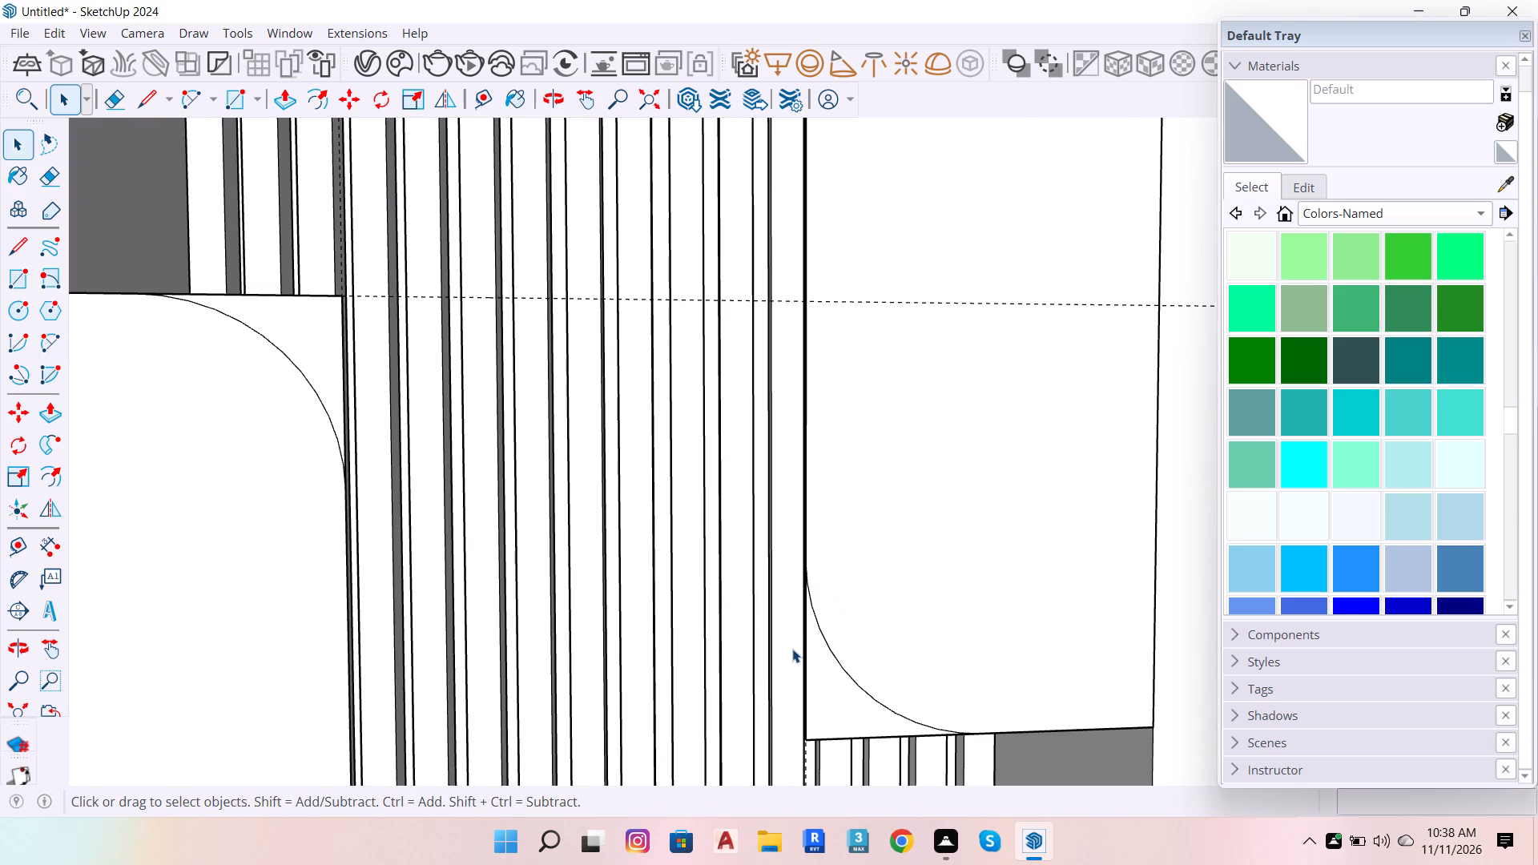
Erase the leftover square corner edges outside the upper-right rectangle's arc, along with the right vertical guide.
{"action": "key", "text": "e"}
{"action": "left_click_drag", "start_coordinate": [805, 663], "coordinate": [817, 677]}
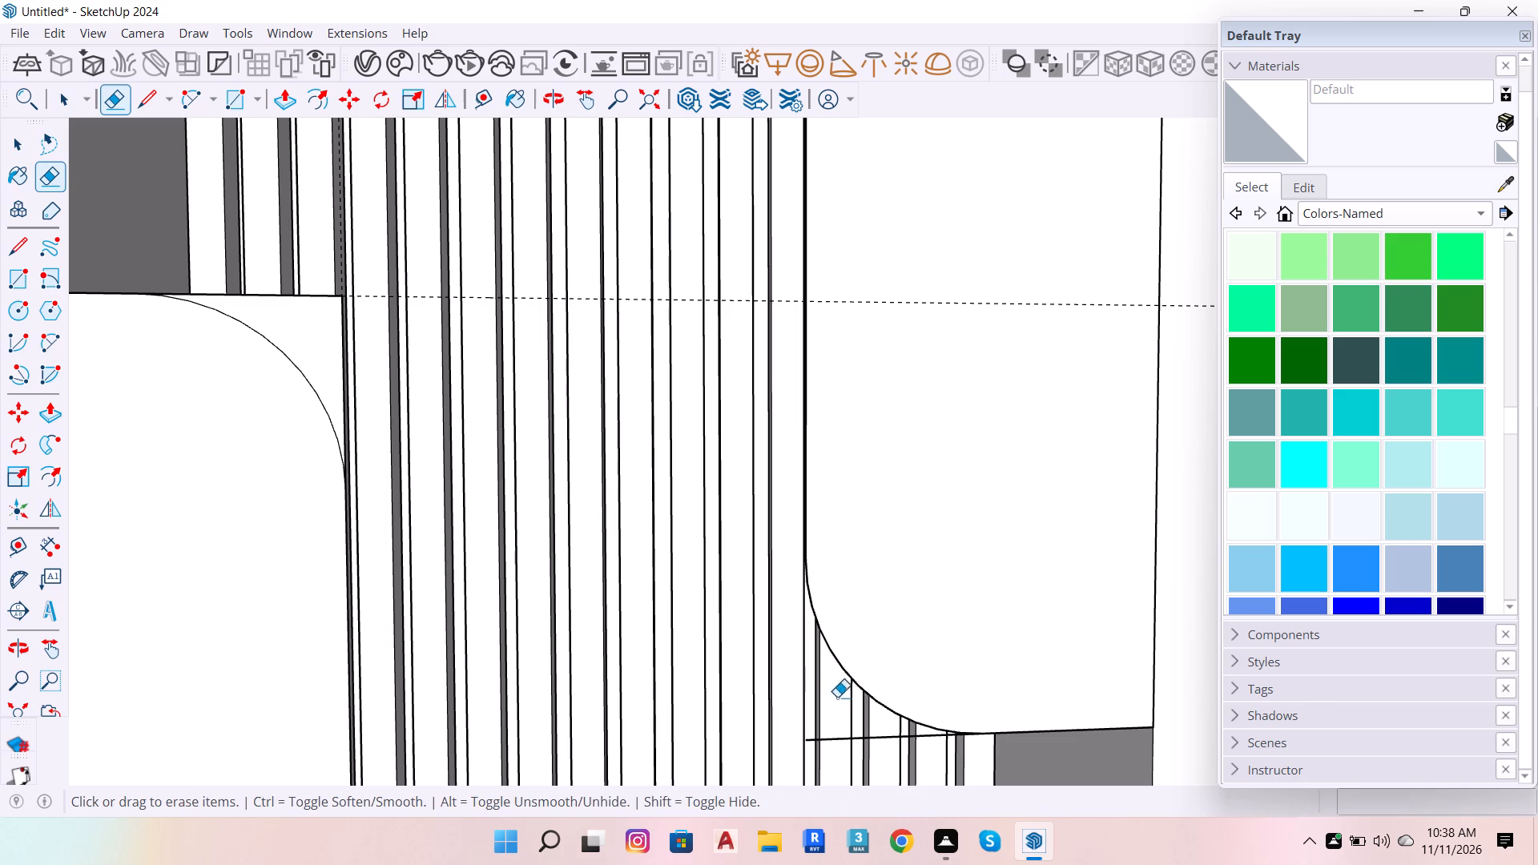
{"action": "left_click_drag", "start_coordinate": [845, 722], "coordinate": [850, 739]}
{"action": "scroll", "coordinate": [852, 715], "scroll_direction": "down", "scroll_amount": 6}
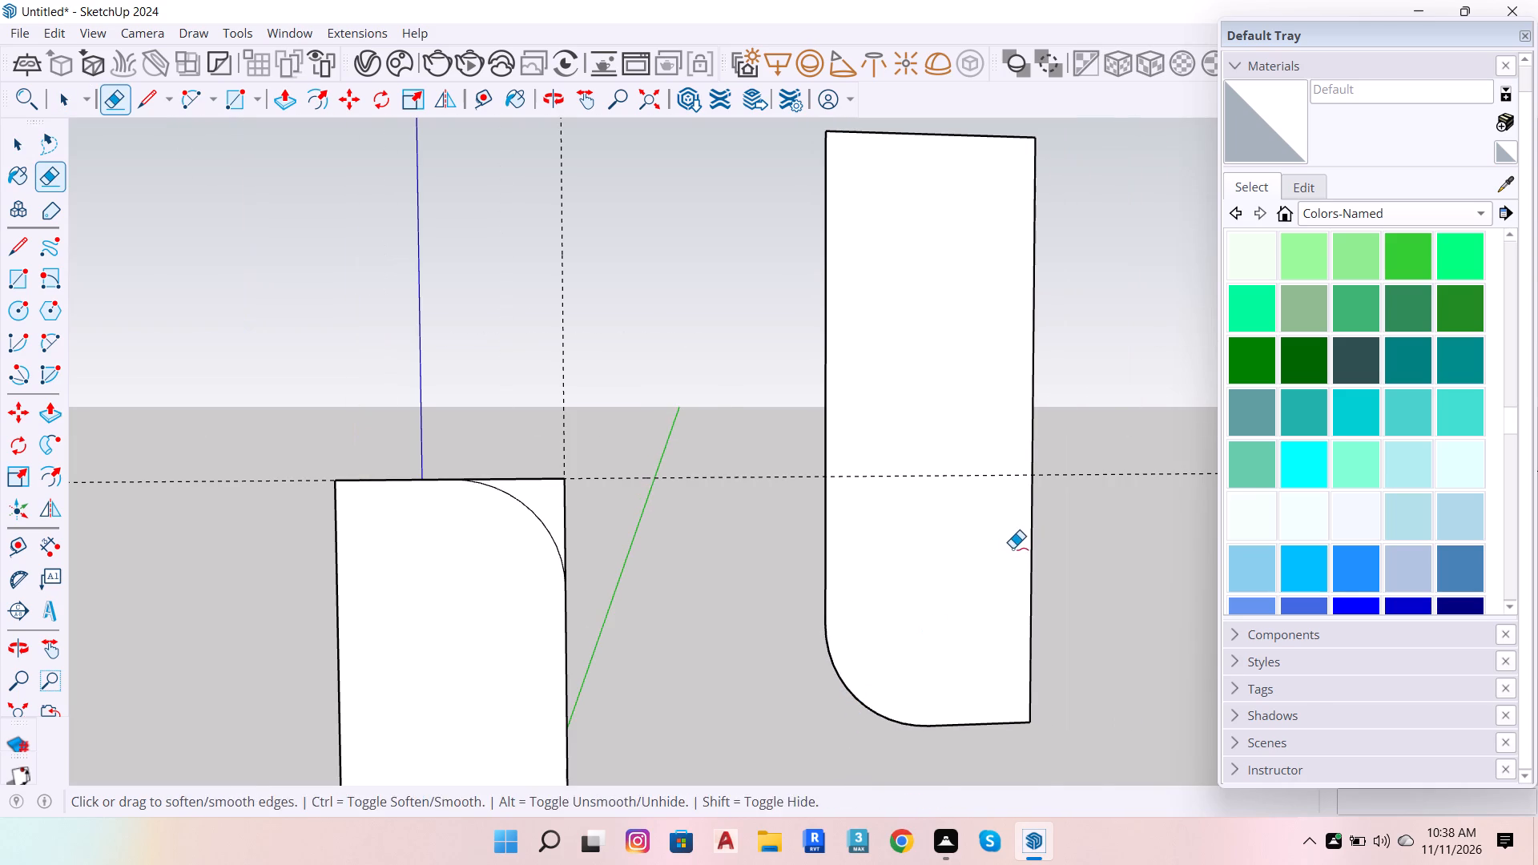
{"action": "key", "text": "ctrl+z"}
{"action": "scroll", "coordinate": [859, 784], "scroll_direction": "up", "scroll_amount": 6}
{"action": "scroll", "coordinate": [886, 671], "scroll_direction": "up", "scroll_amount": 6}
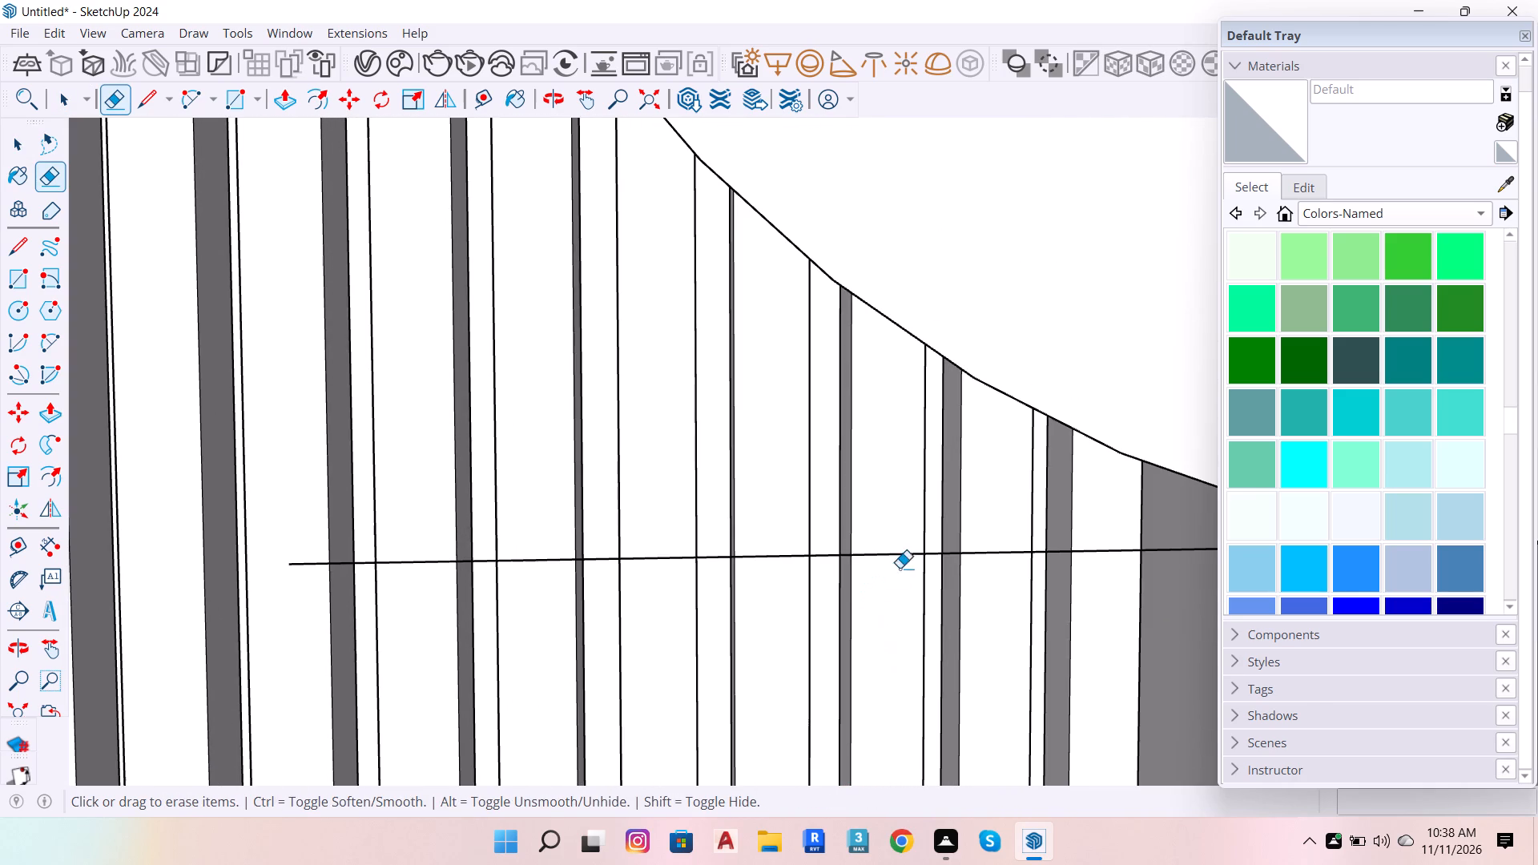
{"action": "left_click", "coordinate": [900, 554]}
{"action": "scroll", "coordinate": [878, 612], "scroll_direction": "down", "scroll_amount": 16}
Erase the leftover square corner edges outside the lower-left rectangle's arc, along with the horizontal and left vertical guides.
{"action": "scroll", "coordinate": [913, 548], "scroll_direction": "up", "scroll_amount": 1}
{"action": "scroll", "coordinate": [912, 546], "scroll_direction": "down", "scroll_amount": 7}
{"action": "scroll", "coordinate": [698, 449], "scroll_direction": "up", "scroll_amount": 2}
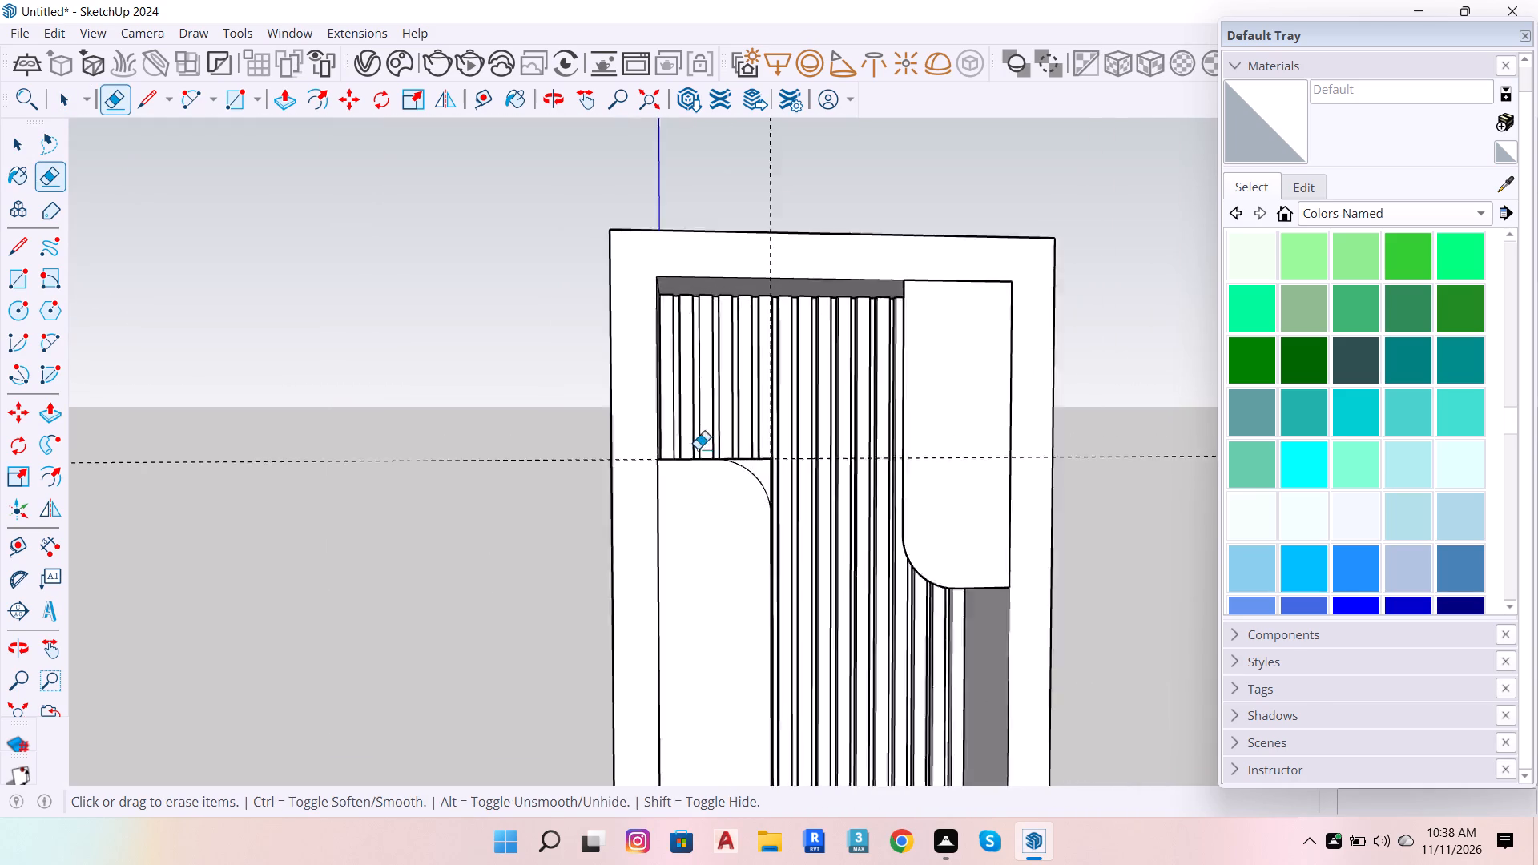
{"action": "scroll", "coordinate": [698, 449], "scroll_direction": "up", "scroll_amount": 14}
{"action": "left_click", "coordinate": [862, 508]}
{"action": "left_click", "coordinate": [869, 505]}
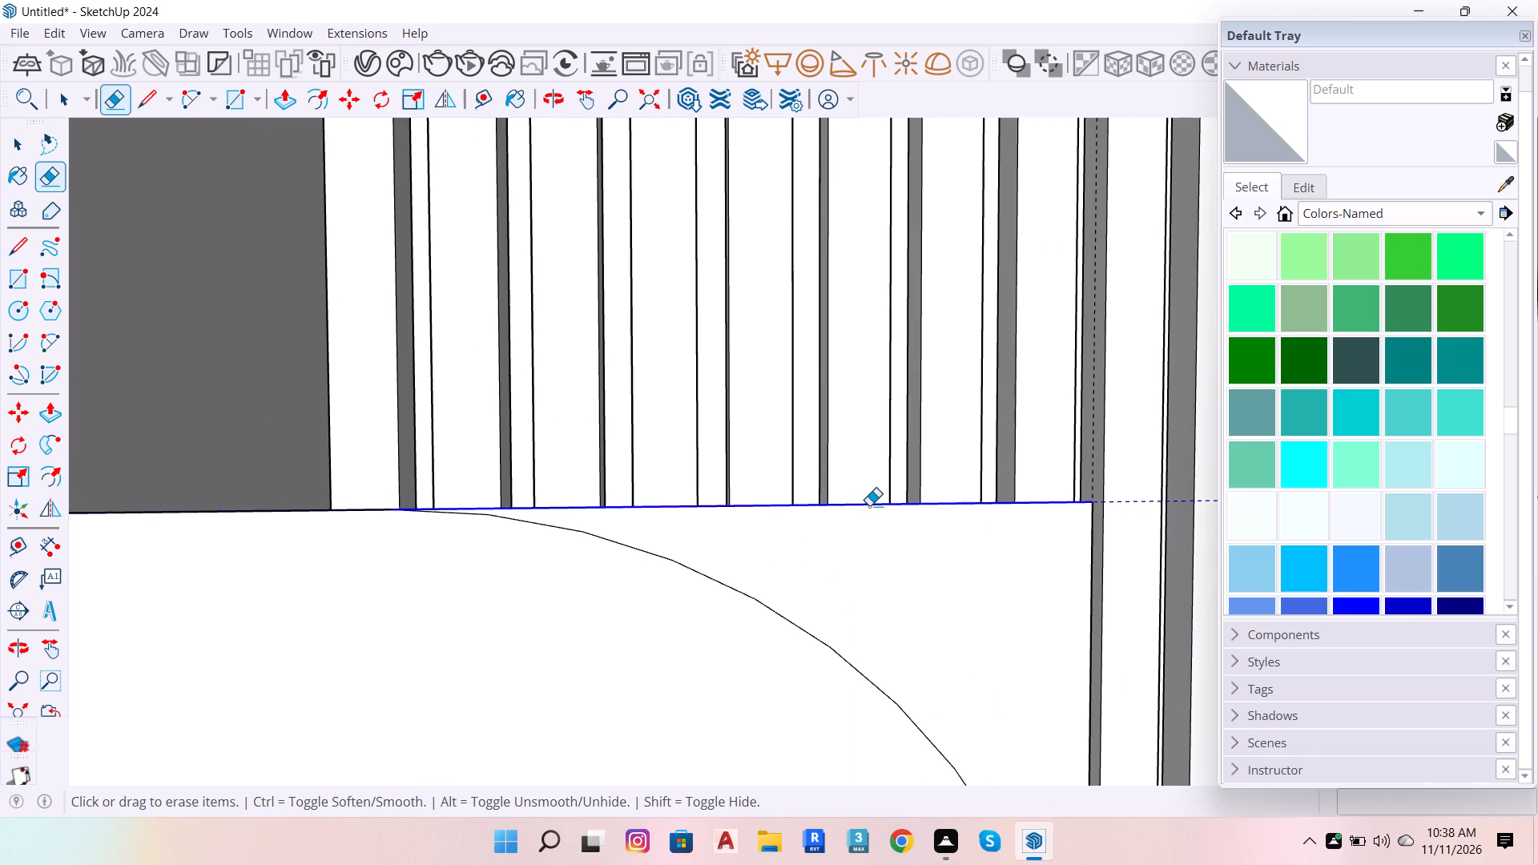
{"action": "scroll", "coordinate": [830, 536], "scroll_direction": "down", "scroll_amount": 7}
{"action": "scroll", "coordinate": [912, 592], "scroll_direction": "up", "scroll_amount": 7}
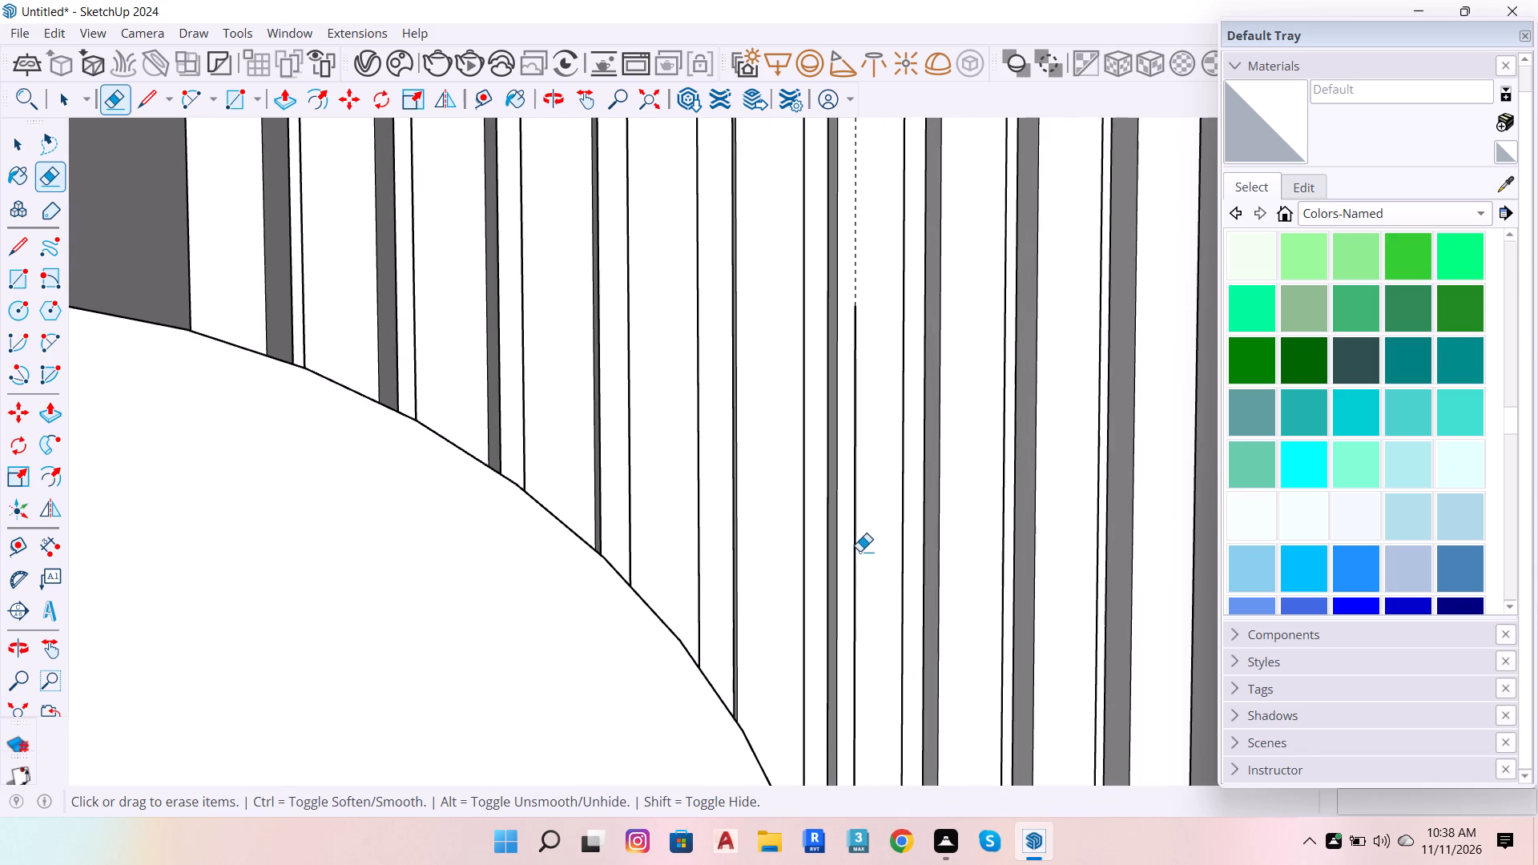
{"action": "left_click", "coordinate": [860, 551]}
{"action": "left_click", "coordinate": [856, 545]}
{"action": "scroll", "coordinate": [887, 535], "scroll_direction": "down", "scroll_amount": 16}
{"action": "key", "text": "space"}
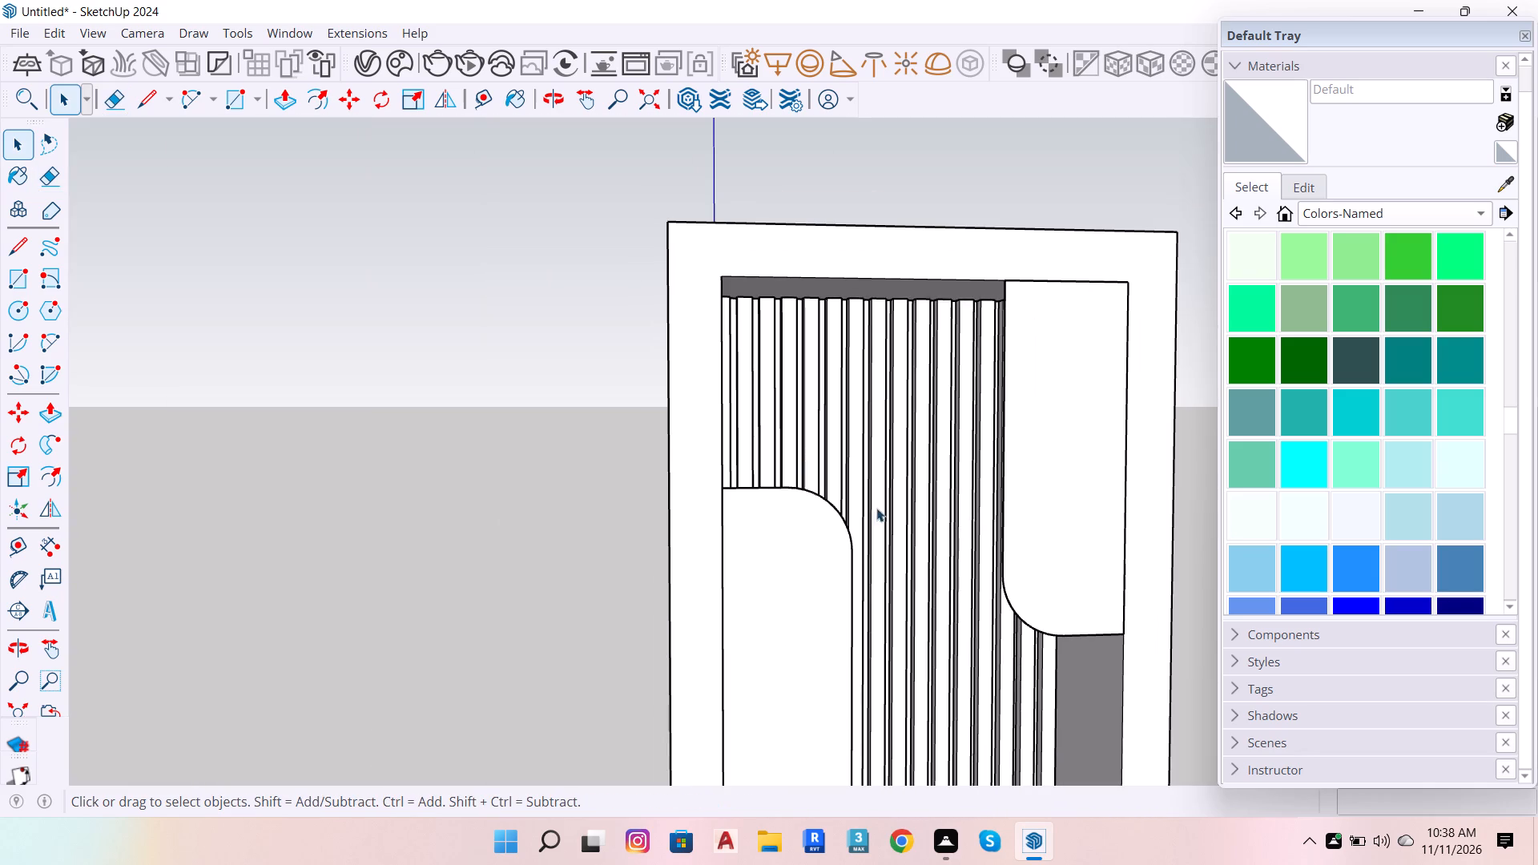
Make a group from the upper-right rounded panel's face and its edges.
{"action": "double_click", "coordinate": [1042, 454]}
{"action": "right_click", "coordinate": [1042, 454]}
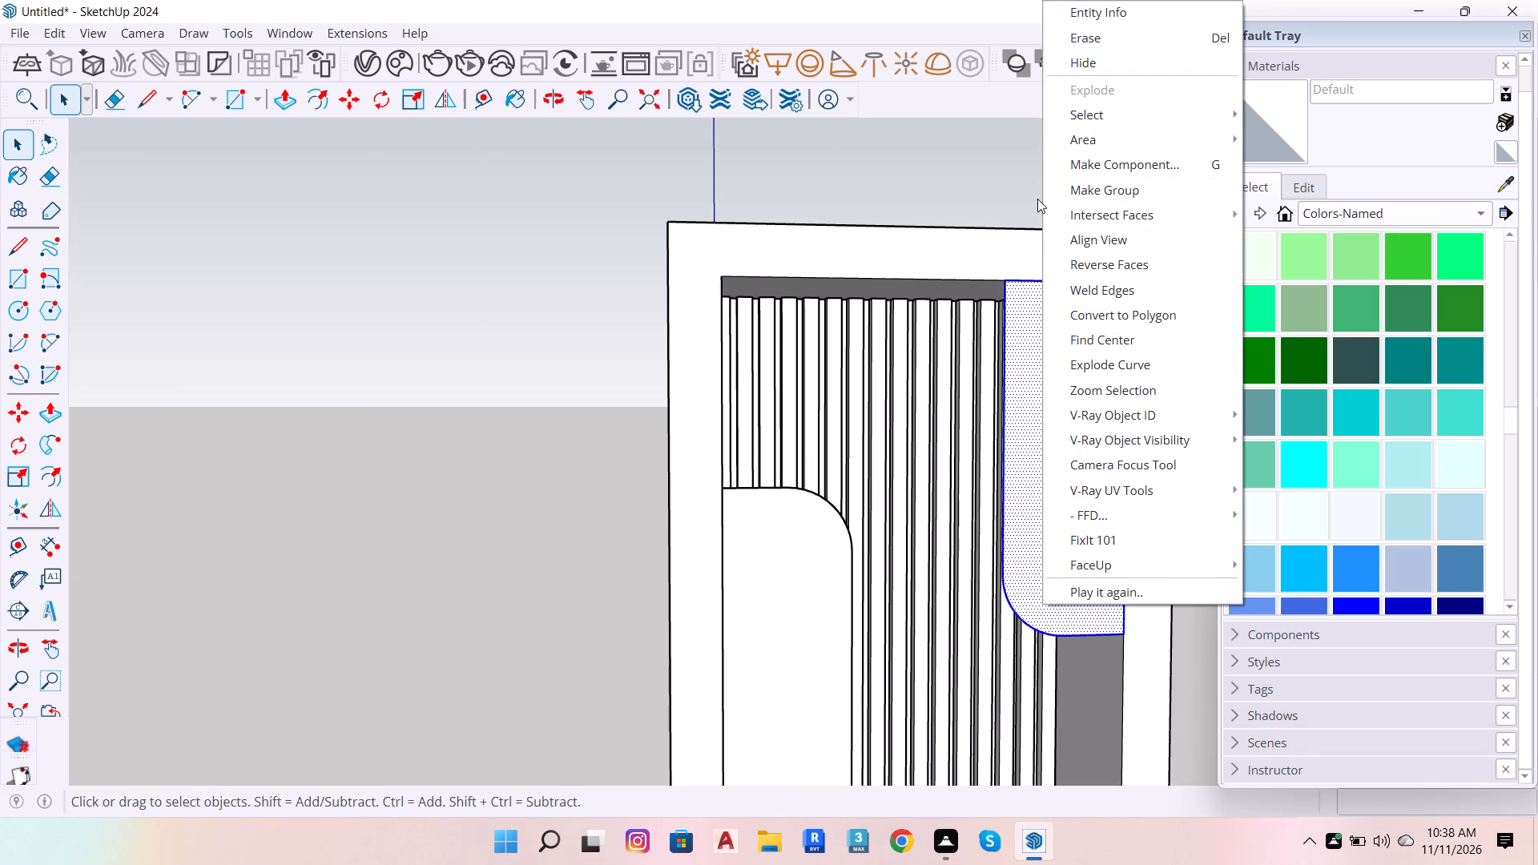
{"action": "left_click", "coordinate": [1106, 180]}
{"action": "double_click", "coordinate": [1085, 389]}
{"action": "scroll", "coordinate": [1085, 389], "scroll_direction": "down", "scroll_amount": 7}
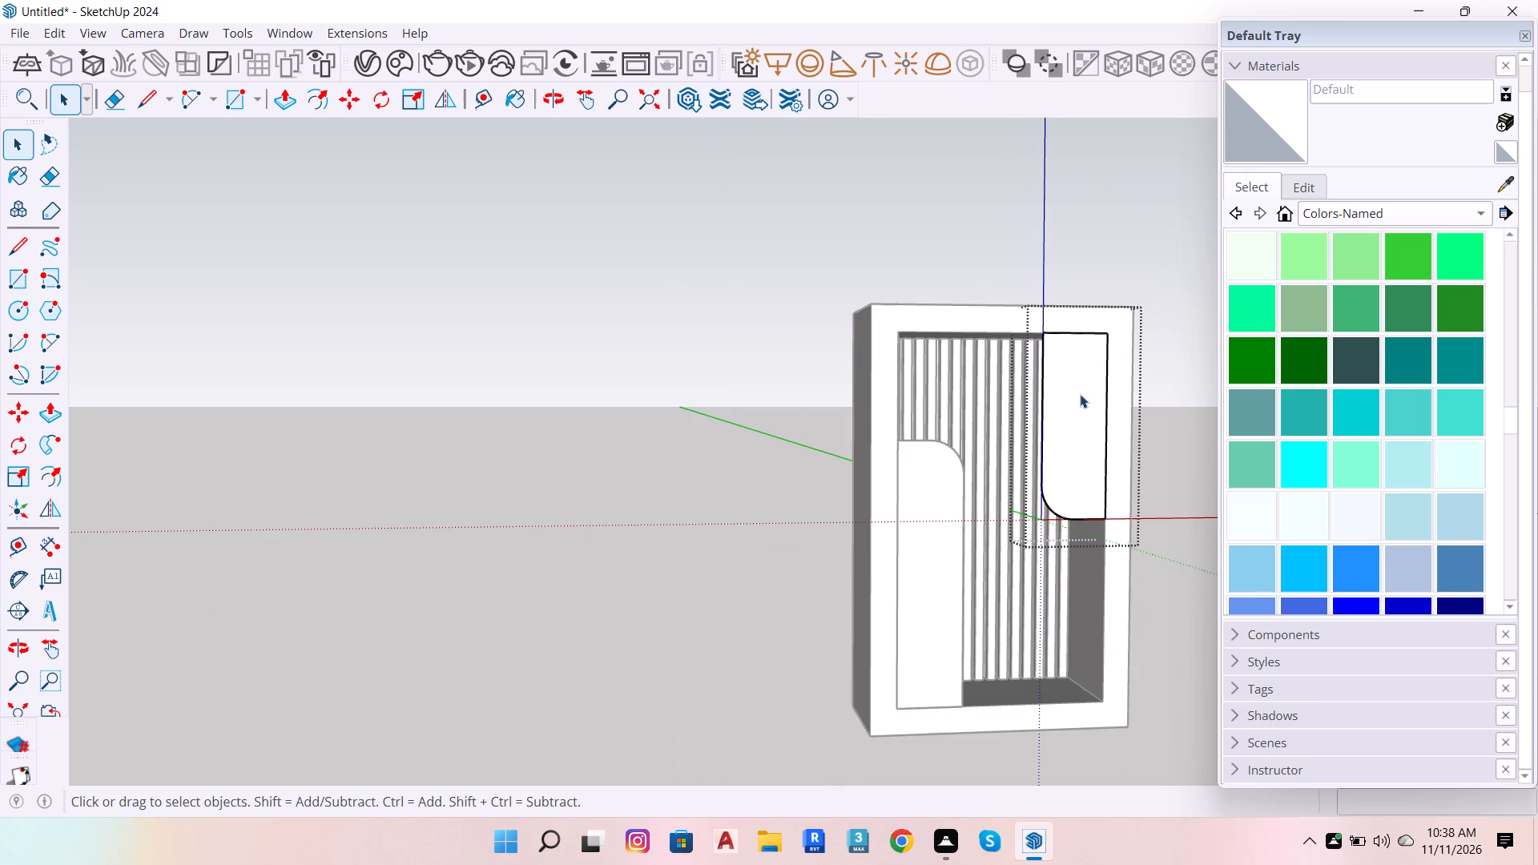
Make a separate group from the lower-left rounded panel's face and its edges.
{"action": "left_click", "coordinate": [952, 575]}
{"action": "left_click", "coordinate": [952, 576]}
{"action": "right_click", "coordinate": [952, 576]}
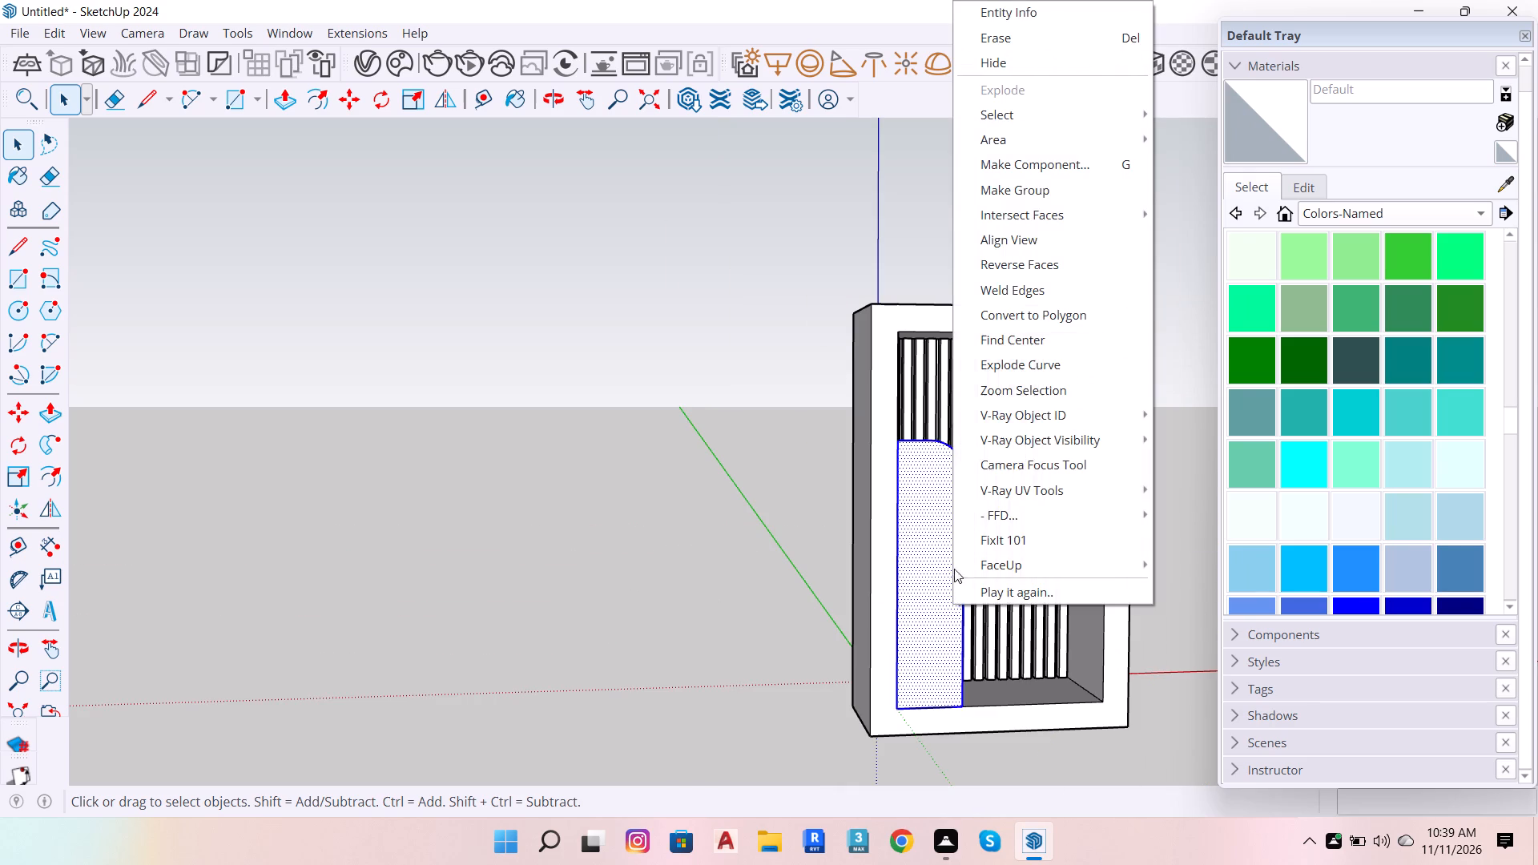
{"action": "left_click", "coordinate": [1043, 191]}
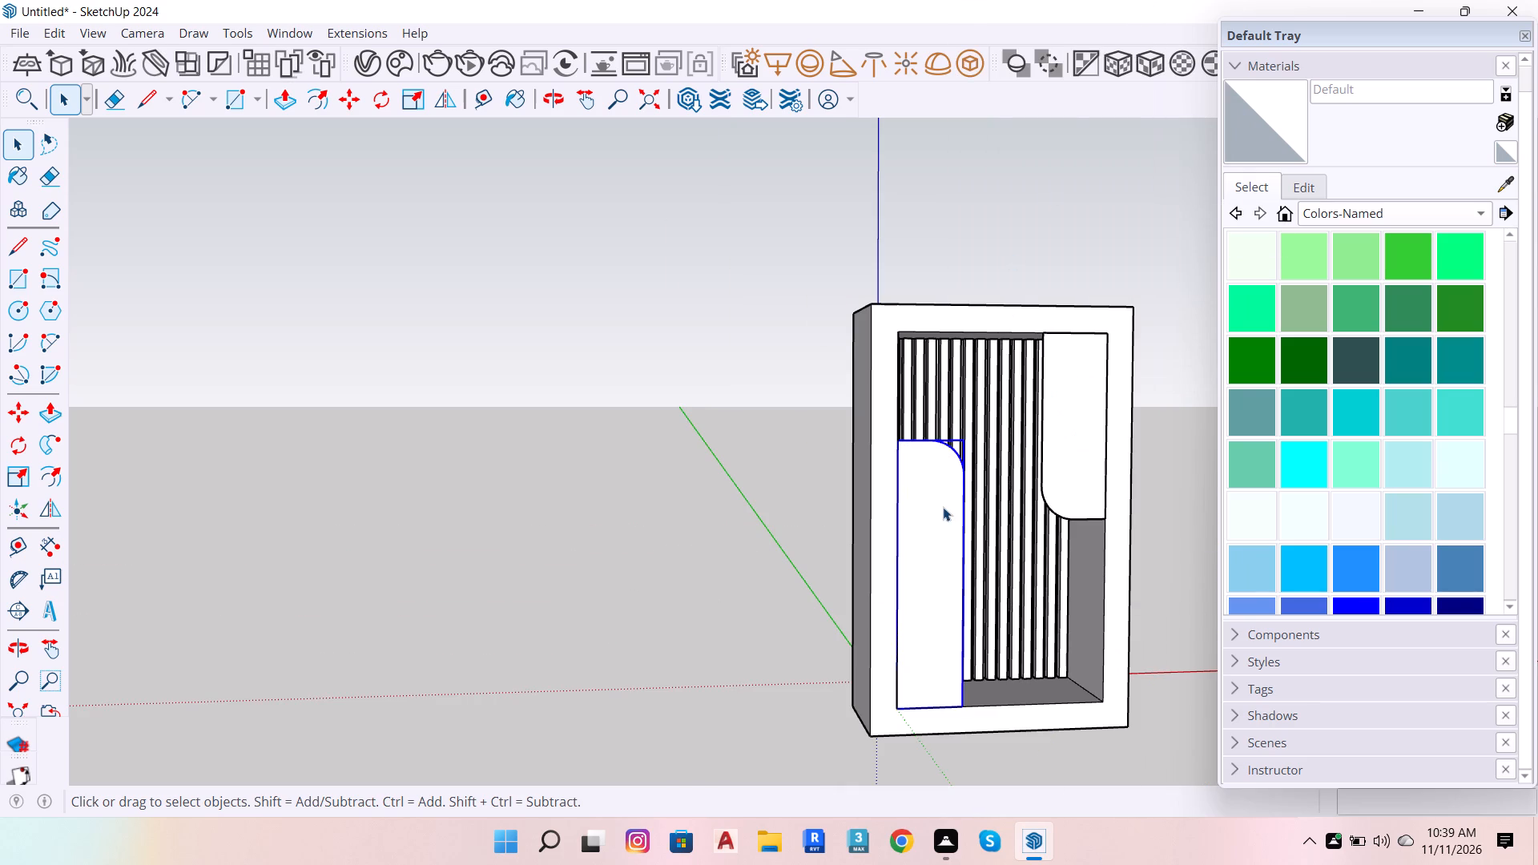
{"action": "left_click", "coordinate": [412, 216]}
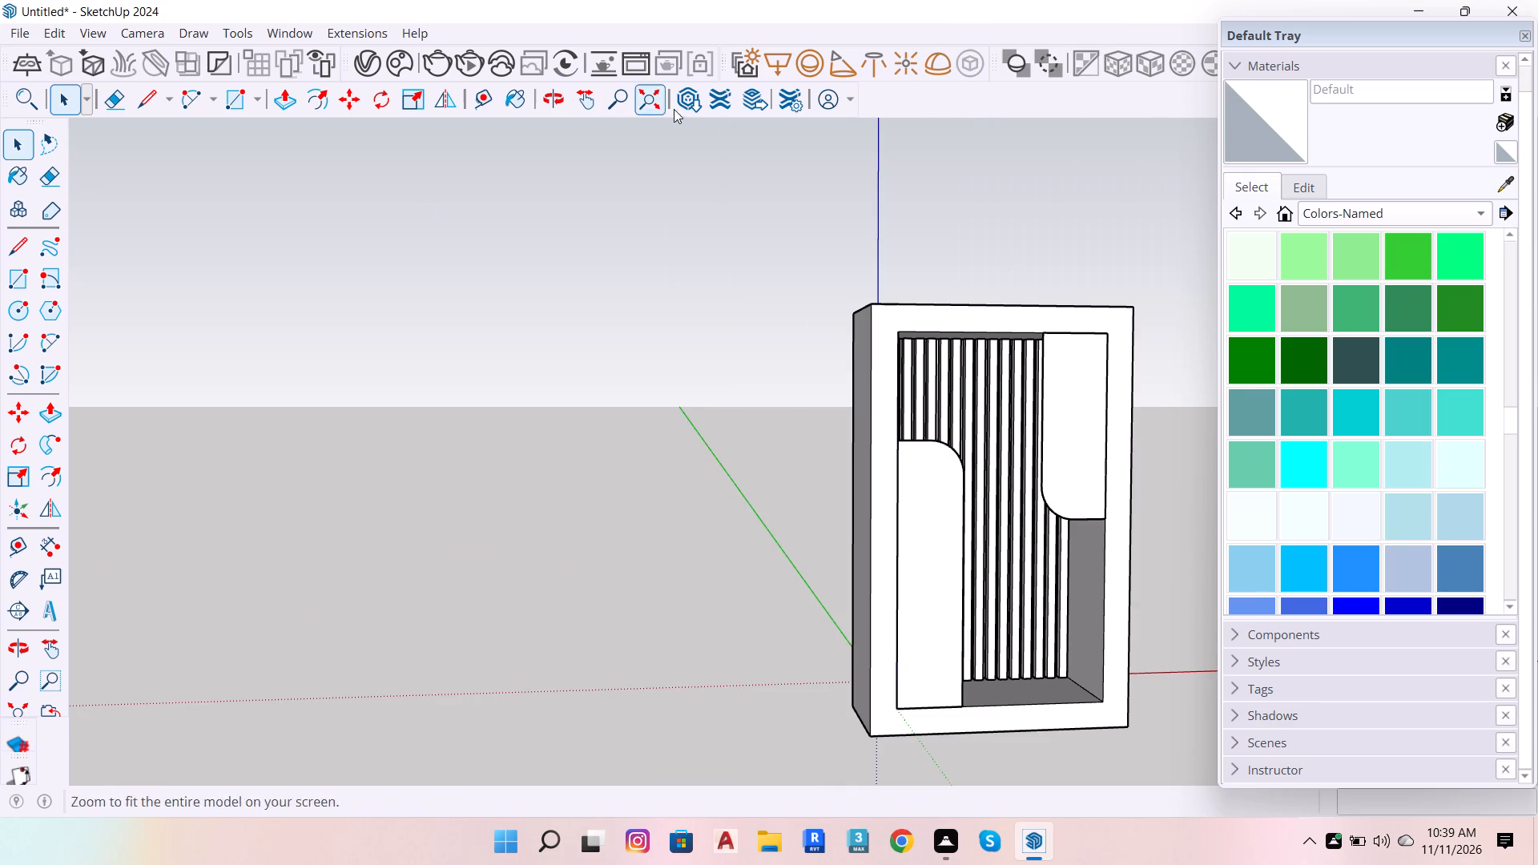
Open the outer frame's group and hide all of the frame's connected faces and edges.
{"action": "left_click", "coordinate": [924, 506]}
{"action": "scroll", "coordinate": [982, 401], "scroll_direction": "up", "scroll_amount": 7}
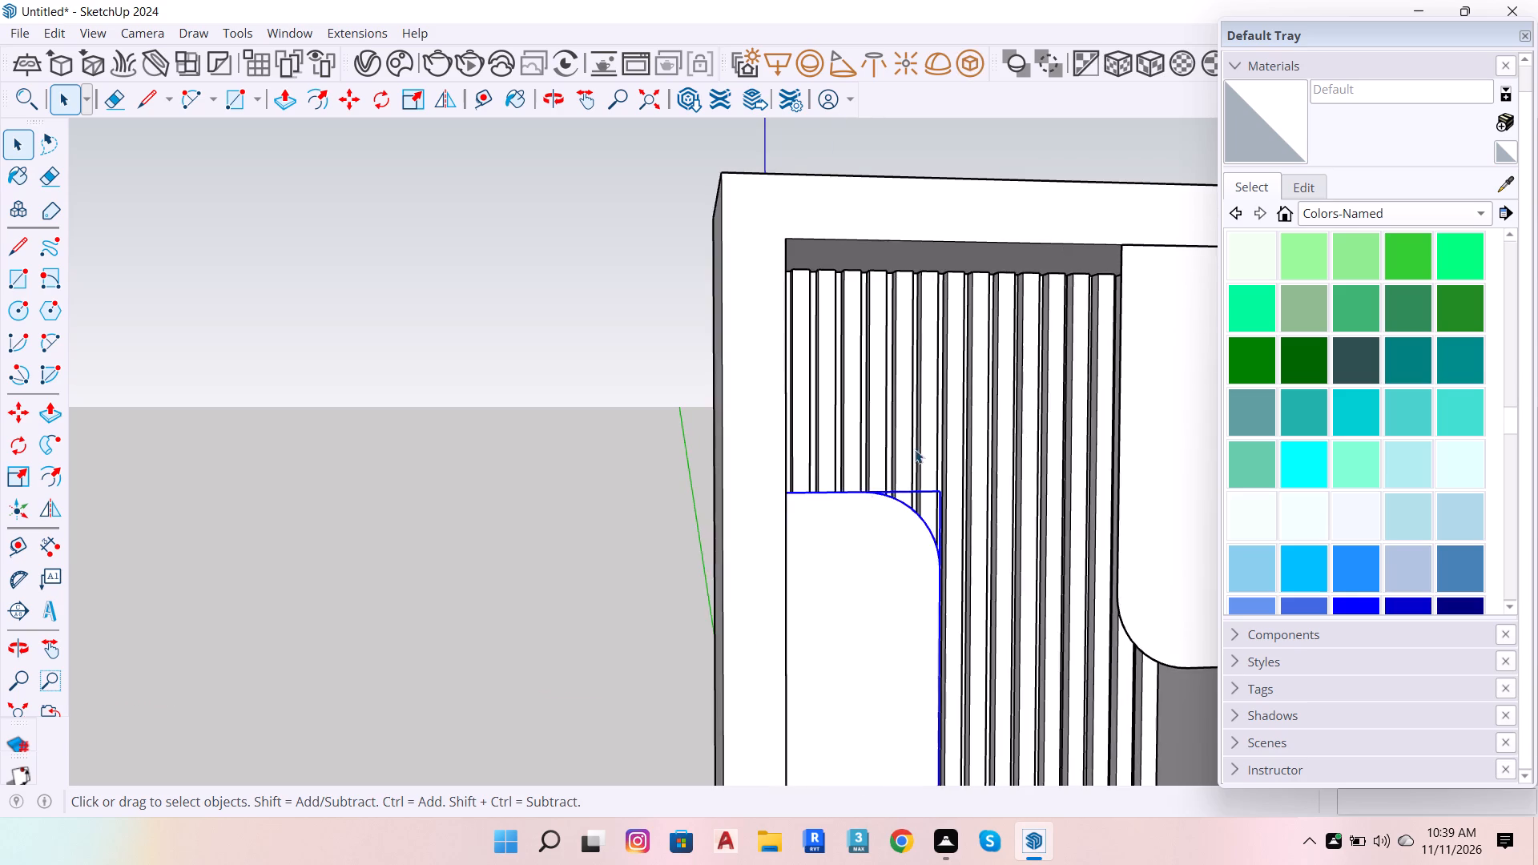
{"action": "scroll", "coordinate": [841, 497], "scroll_direction": "down", "scroll_amount": 7}
{"action": "scroll", "coordinate": [839, 572], "scroll_direction": "down", "scroll_amount": 7}
{"action": "scroll", "coordinate": [827, 700], "scroll_direction": "up", "scroll_amount": 6}
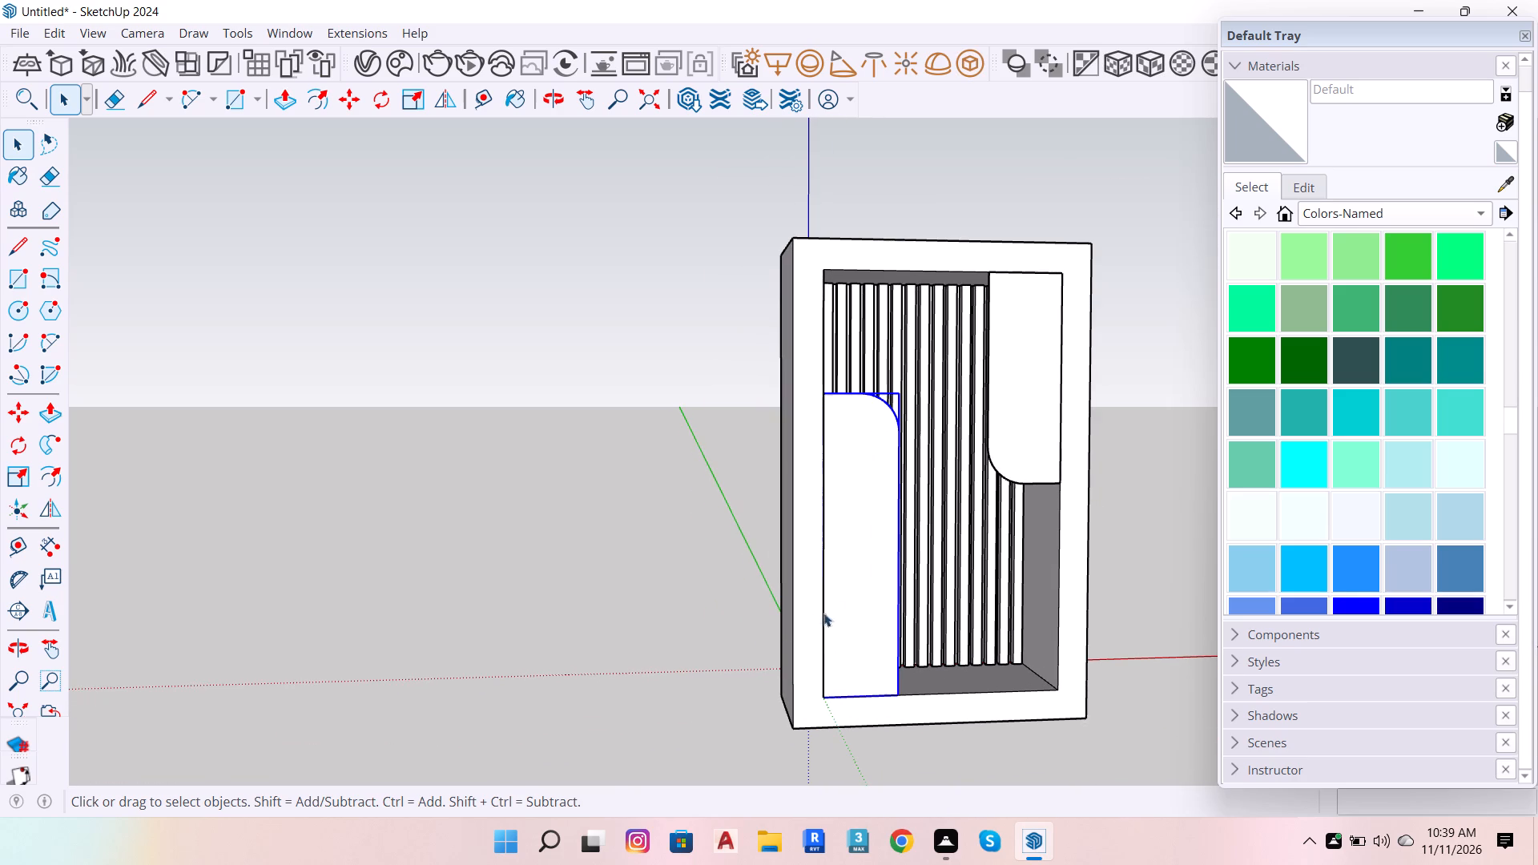
{"action": "key", "text": "o"}
{"action": "left_click_drag", "start_coordinate": [880, 580], "coordinate": [856, 845]}
{"action": "left_click_drag", "start_coordinate": [895, 428], "coordinate": [870, 521]}
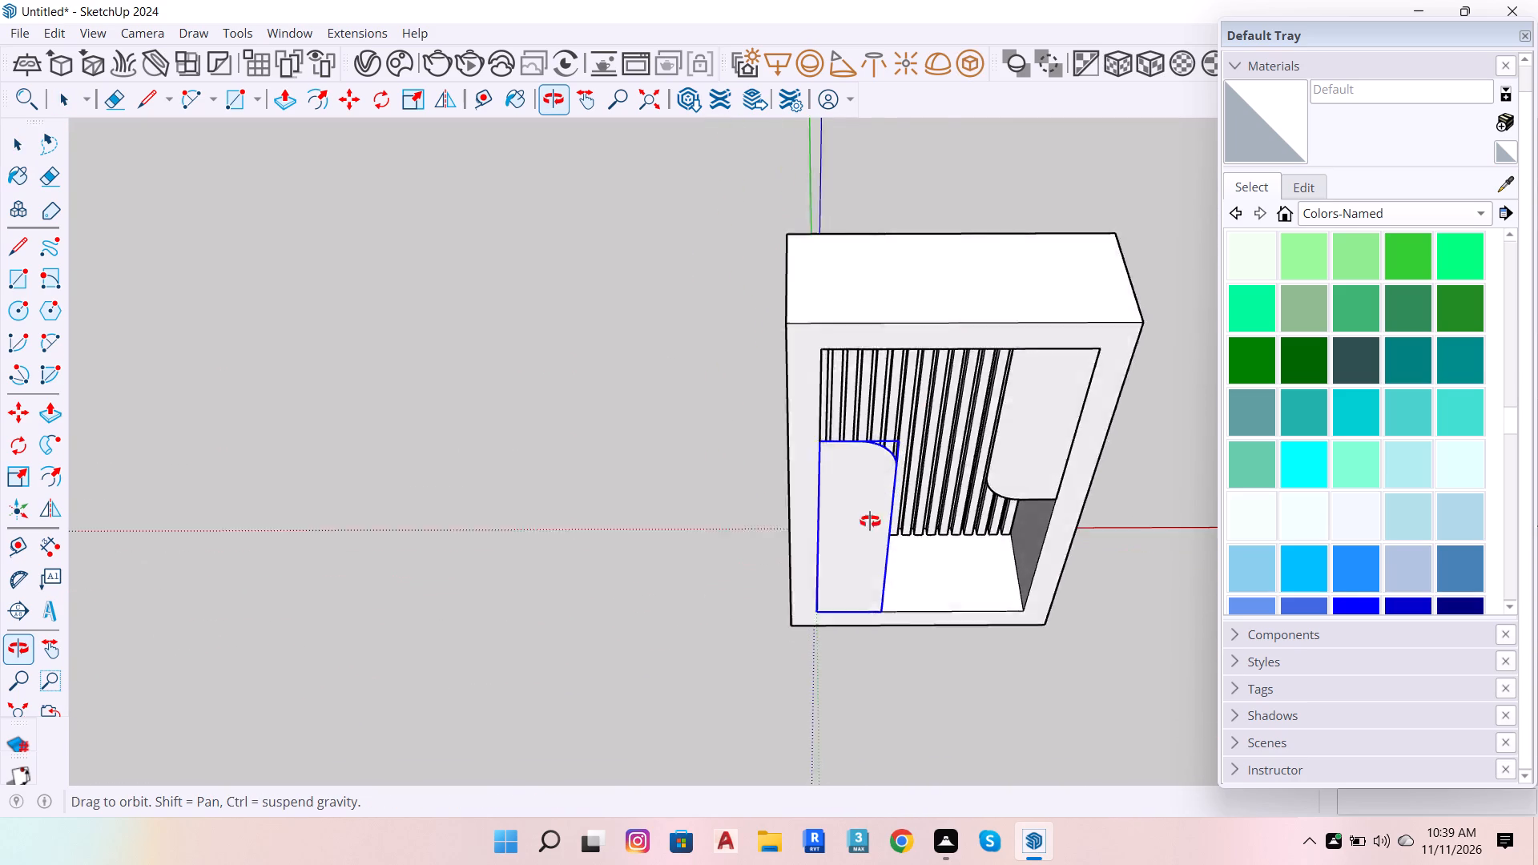
{"action": "left_click_drag", "start_coordinate": [870, 521], "coordinate": [854, 556]}
{"action": "key", "text": "space"}
{"action": "left_click", "coordinate": [929, 368]}
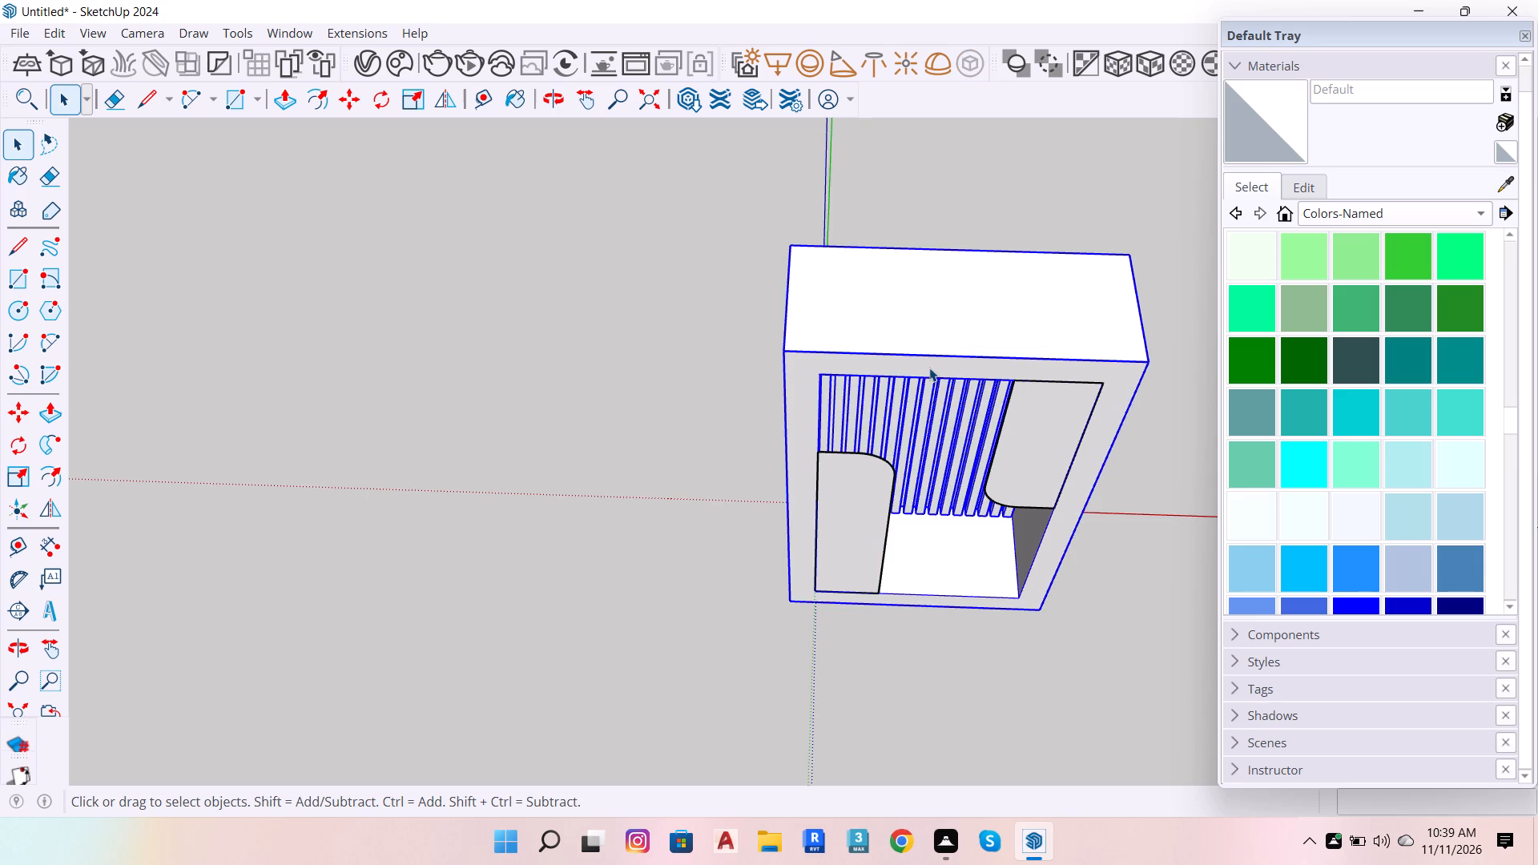
{"action": "scroll", "coordinate": [929, 368], "scroll_direction": "up", "scroll_amount": 6}
{"action": "triple_click", "coordinate": [929, 368]}
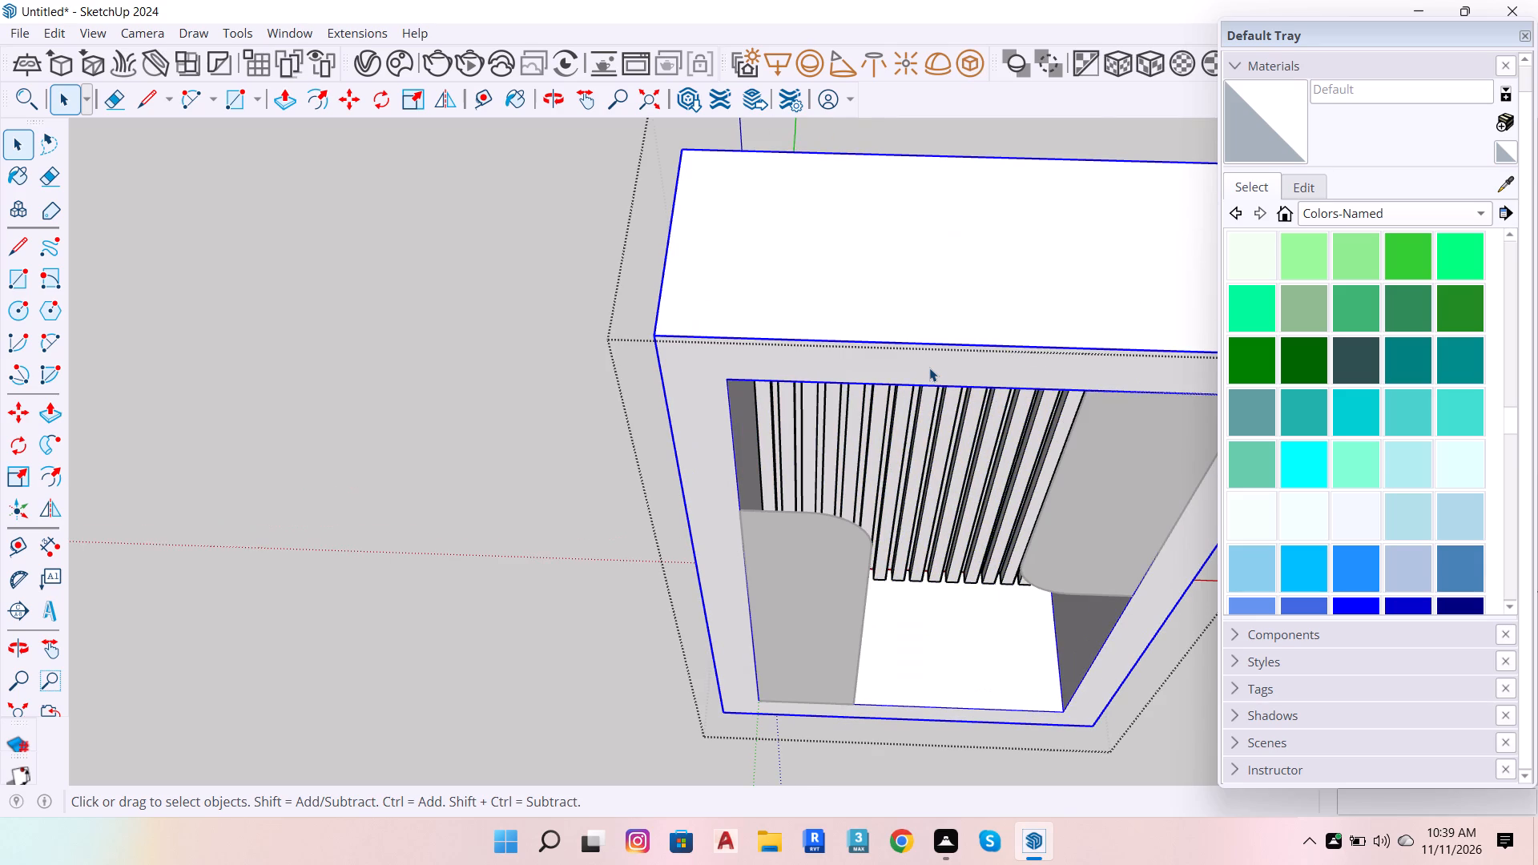
{"action": "key", "text": "h"}
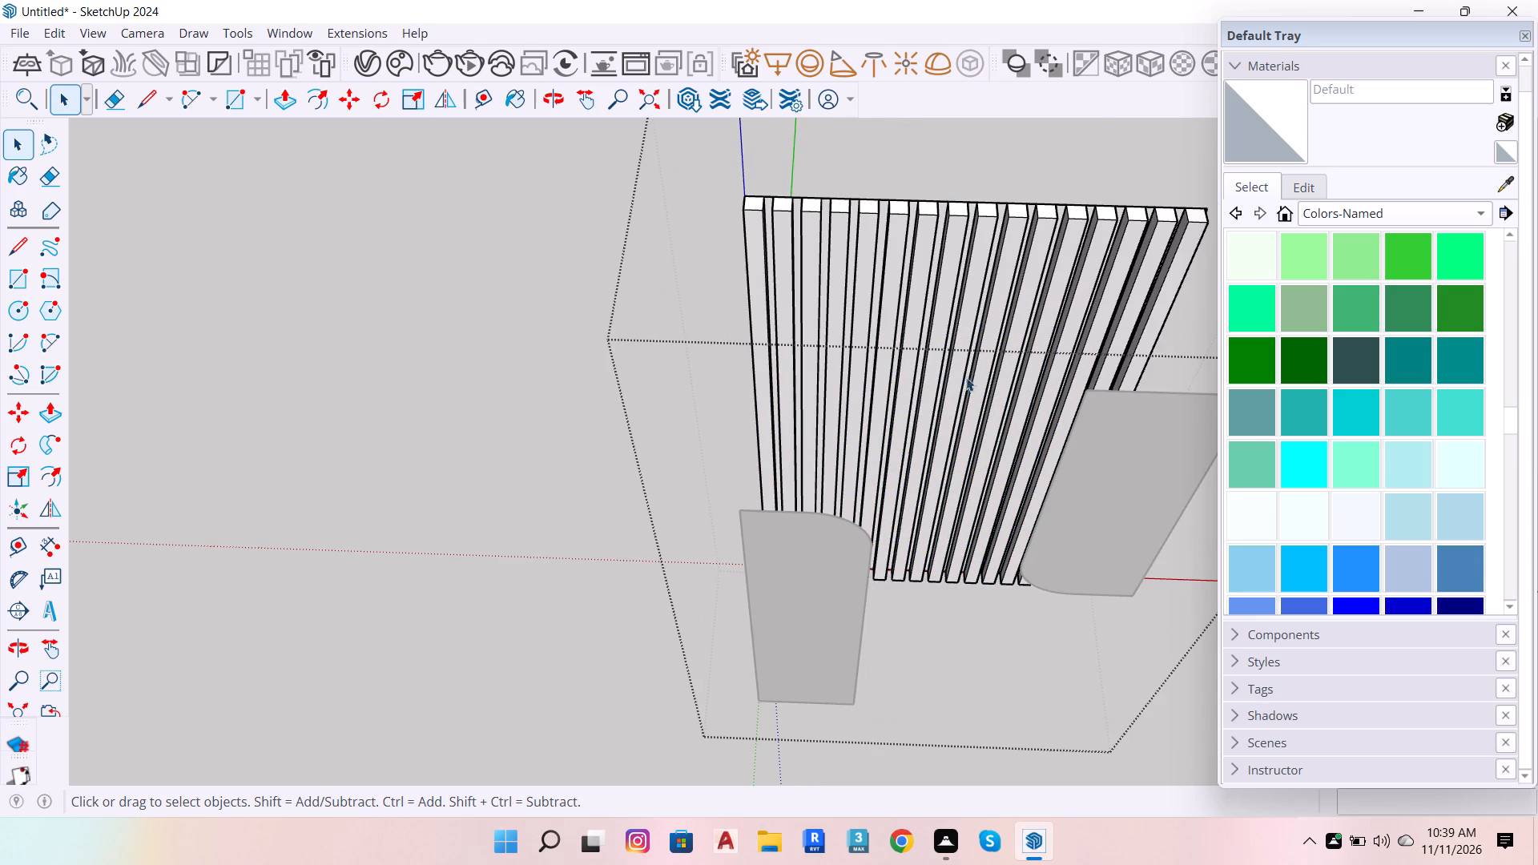
Inside the lower-left rounded panel's group, offset the back face's outline inward by 1".
{"action": "scroll", "coordinate": [1105, 492], "scroll_direction": "down", "scroll_amount": 6}
{"action": "key", "text": "space"}
{"action": "key", "text": "o"}
{"action": "left_click_drag", "start_coordinate": [598, 435], "coordinate": [1460, 424]}
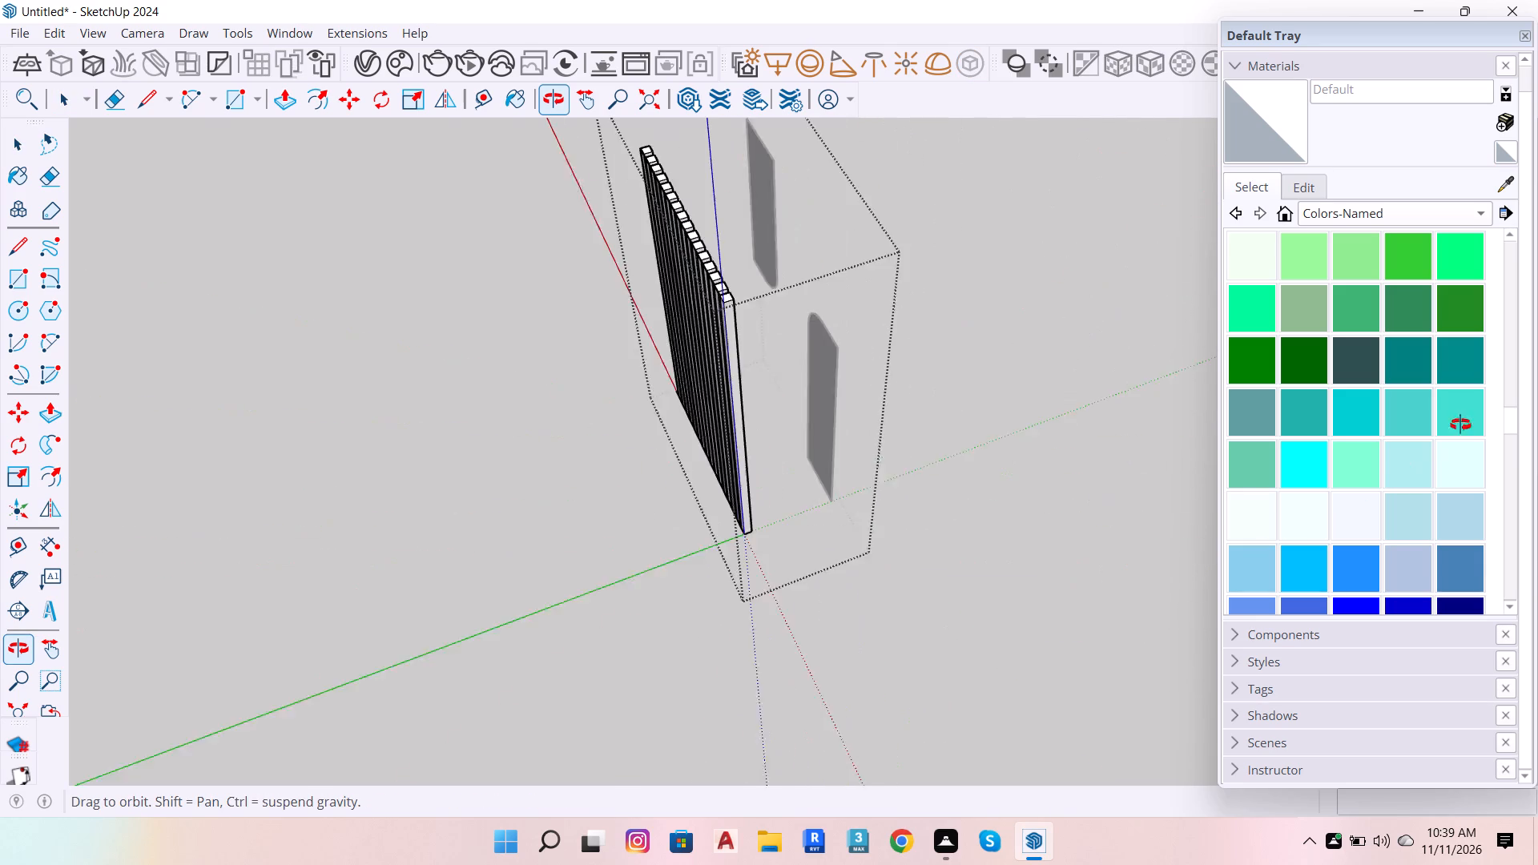
{"action": "left_click_drag", "start_coordinate": [1460, 424], "coordinate": [1467, 408]}
{"action": "scroll", "coordinate": [713, 409], "scroll_direction": "up", "scroll_amount": 6}
{"action": "left_click_drag", "start_coordinate": [875, 382], "coordinate": [960, 388]}
{"action": "key", "text": "space"}
{"action": "double_click", "coordinate": [922, 394]}
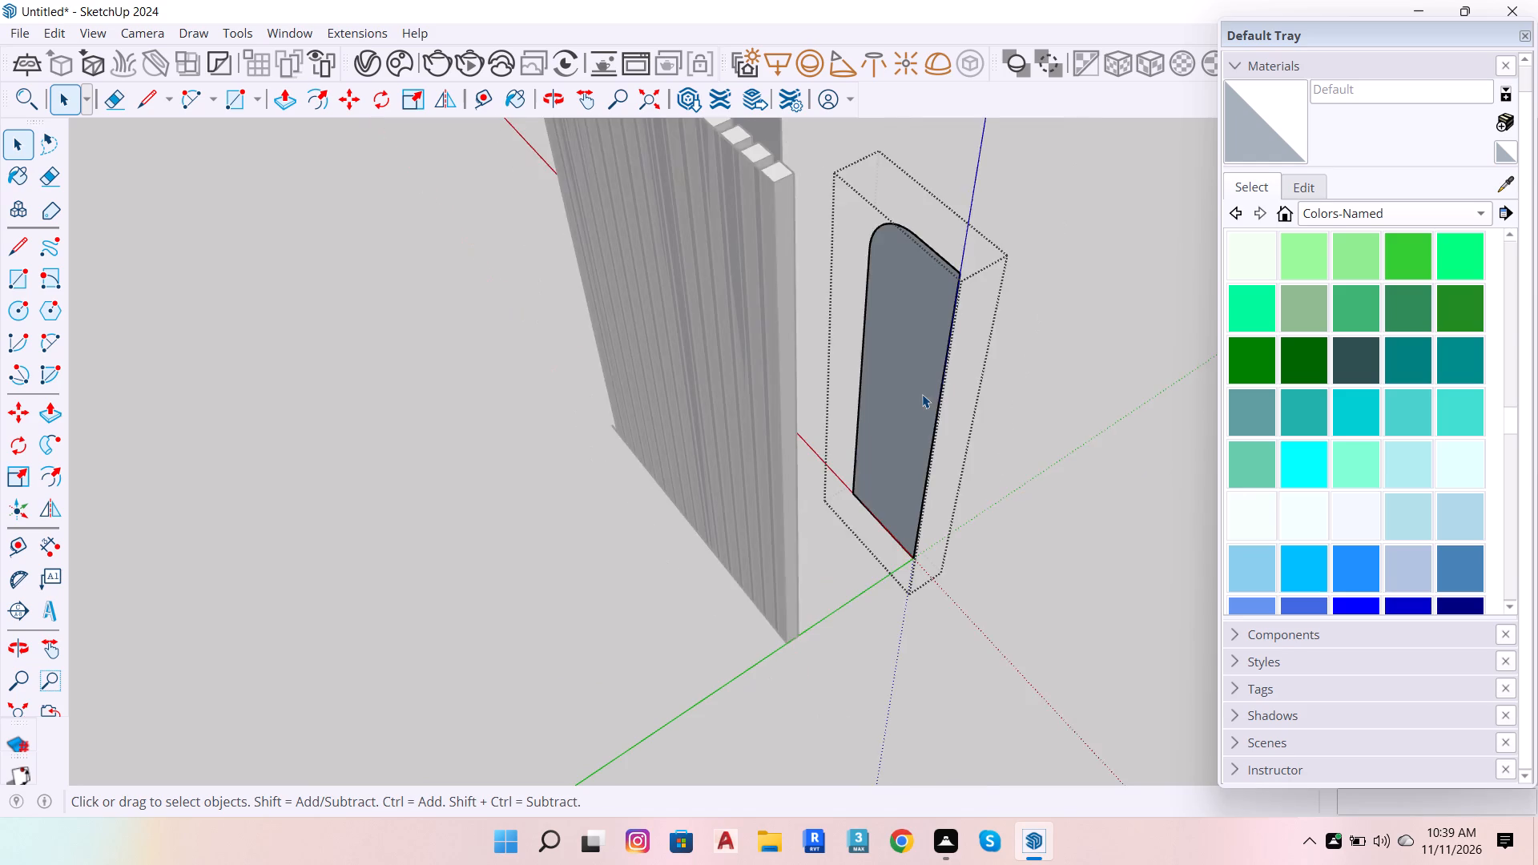
{"action": "scroll", "coordinate": [929, 386], "scroll_direction": "up", "scroll_amount": 7}
{"action": "double_click", "coordinate": [920, 391]}
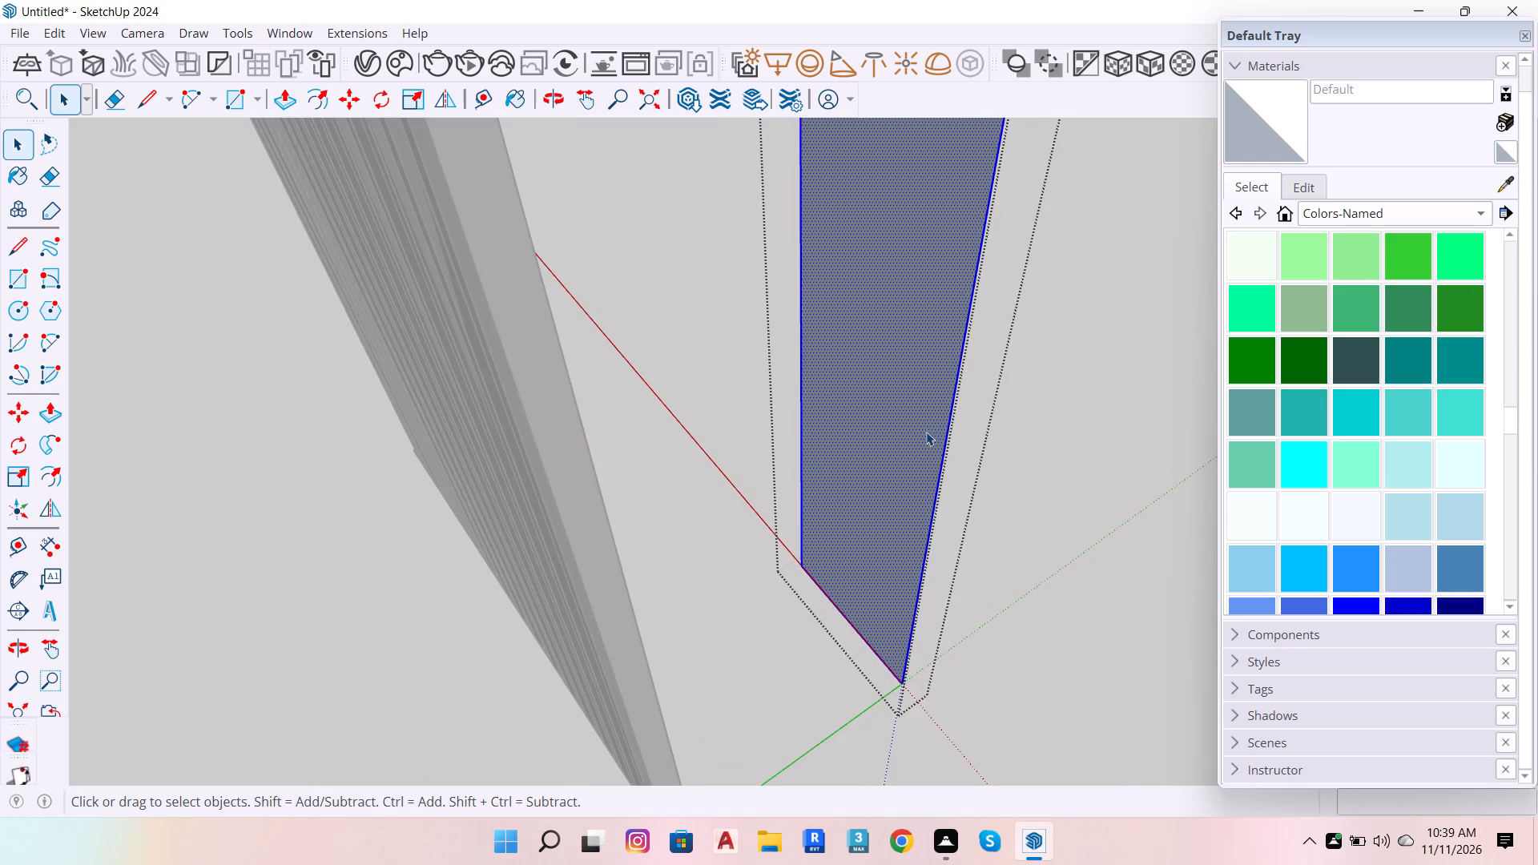
{"action": "key", "text": "f"}
{"action": "left_click", "coordinate": [936, 481]}
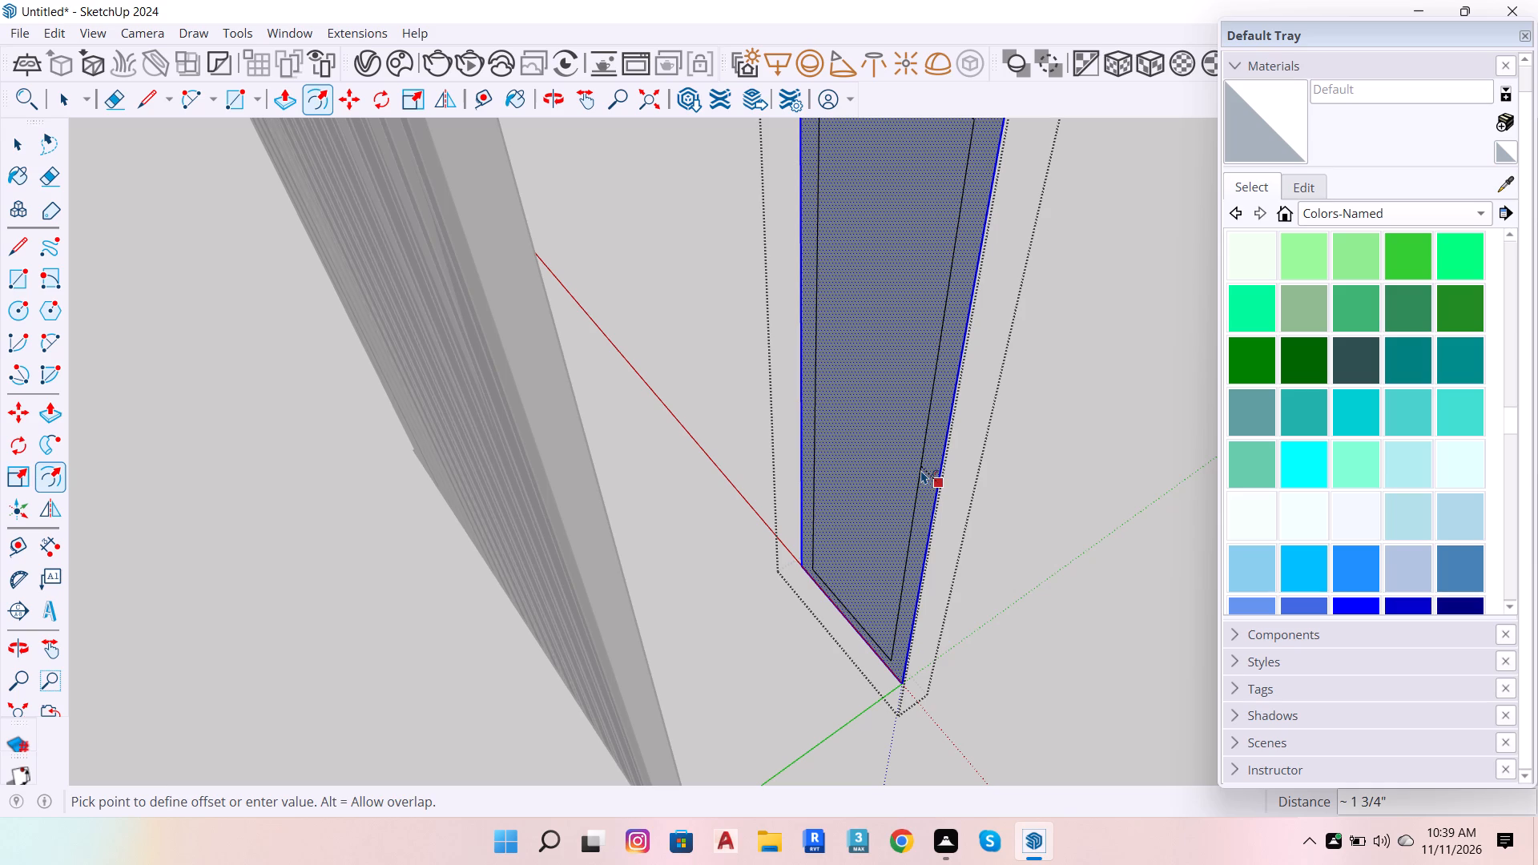
{"action": "key", "text": "1"}
{"action": "key", "text": "Return"}
{"action": "key", "text": "space"}
Make a nested group from the lower-left panel's inner offset face and its edges.
{"action": "scroll", "coordinate": [908, 446], "scroll_direction": "up", "scroll_amount": 7}
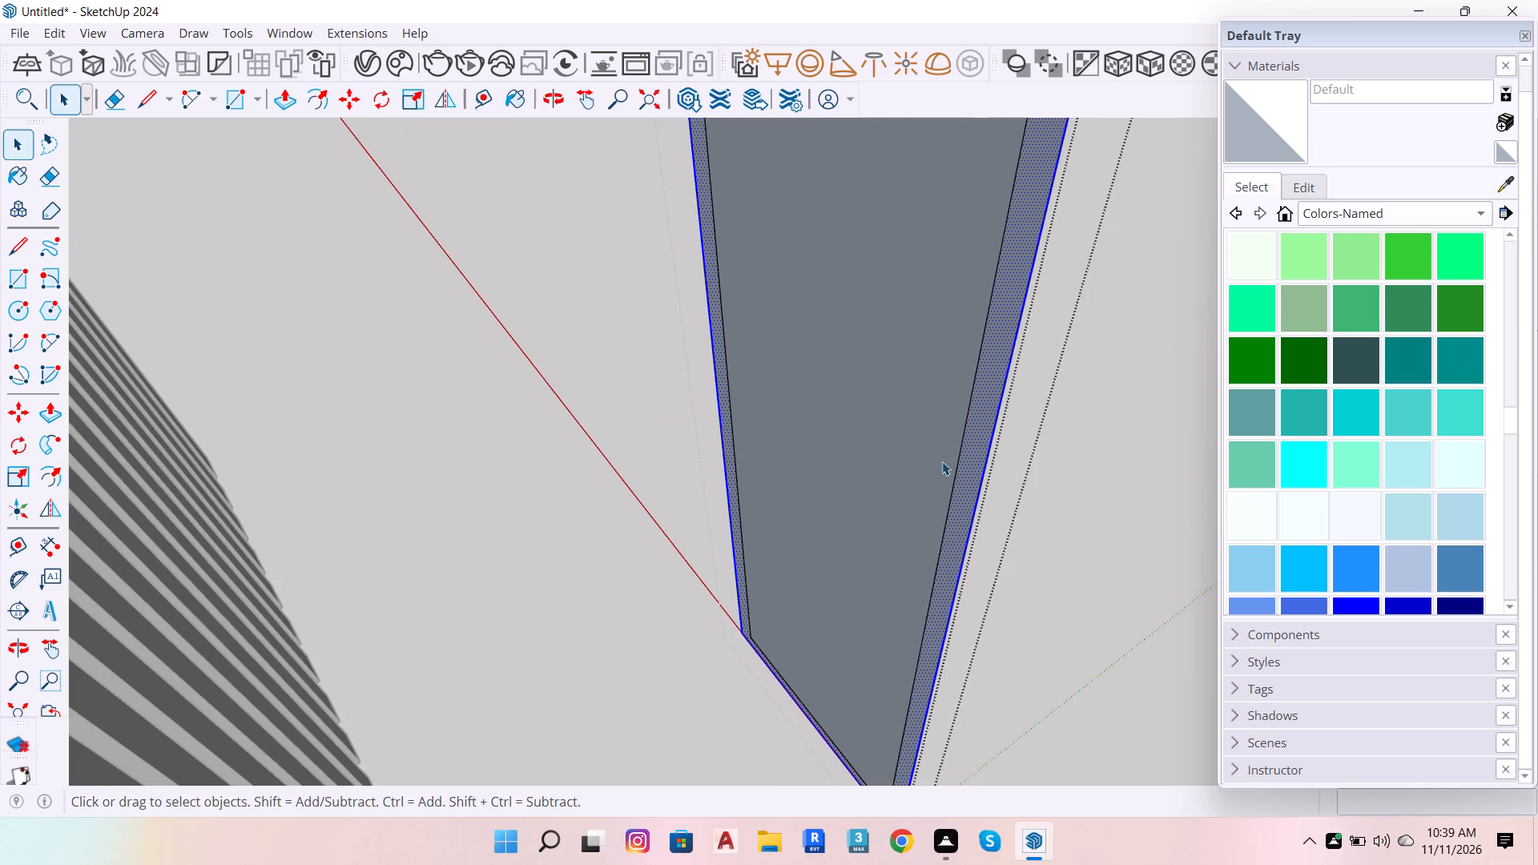
{"action": "type", "text": "P"}
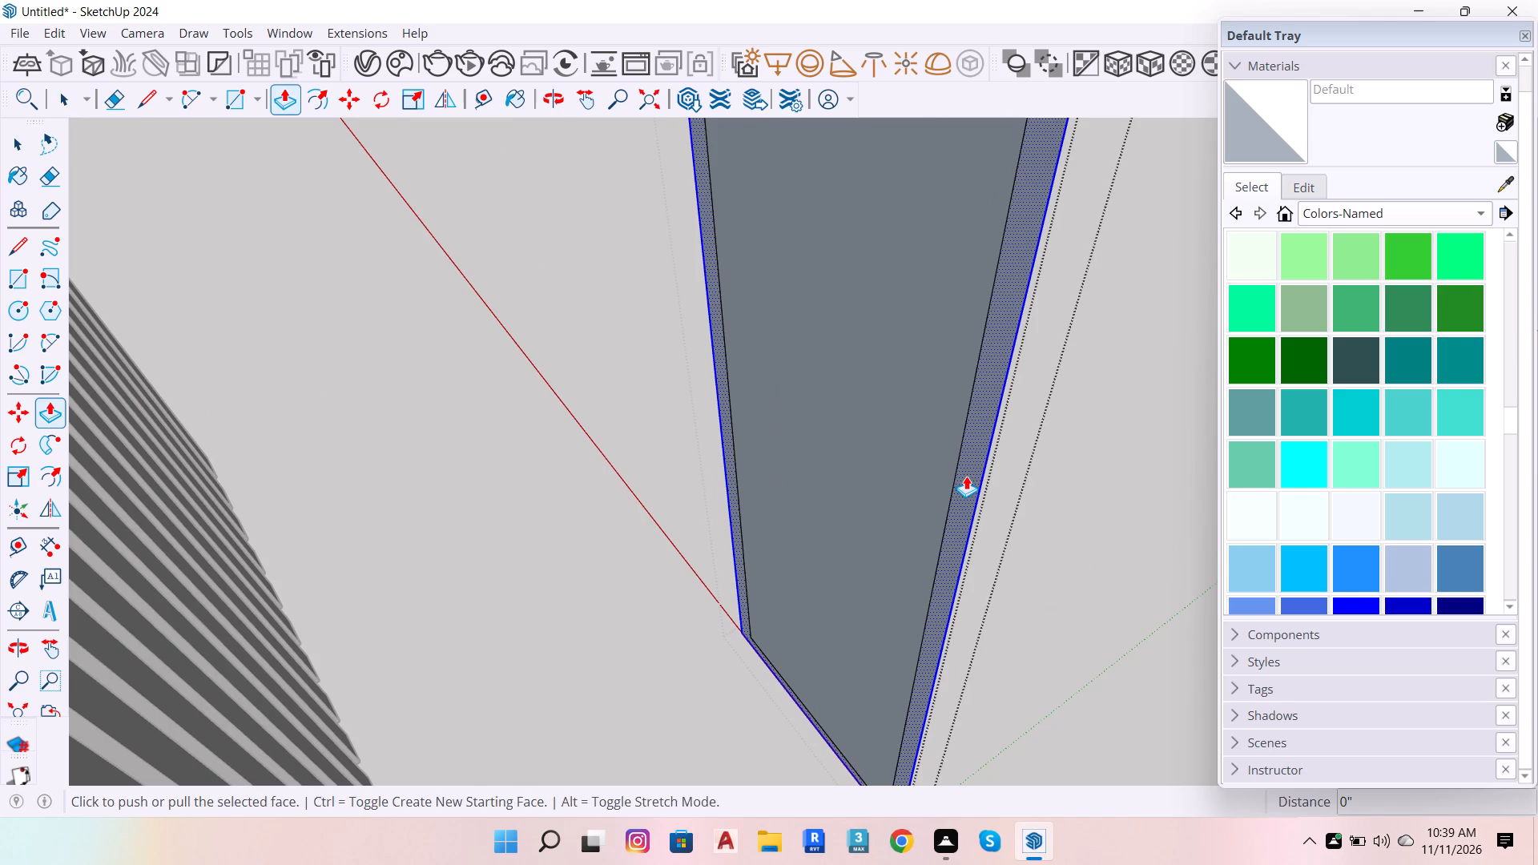
{"action": "key", "text": "space"}
{"action": "double_click", "coordinate": [924, 469]}
{"action": "right_click", "coordinate": [923, 468]}
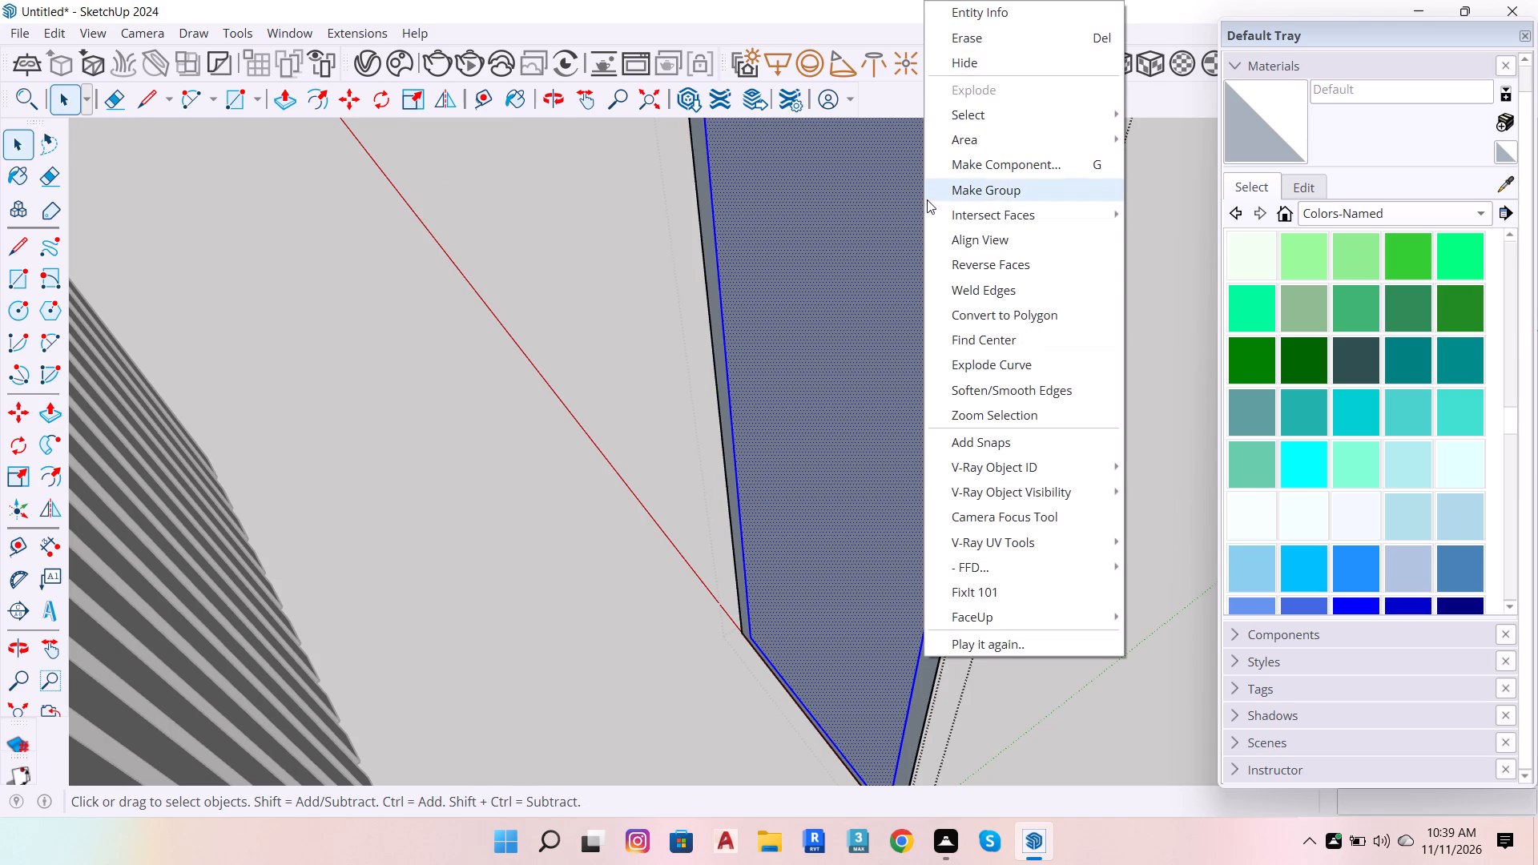
{"action": "left_click", "coordinate": [988, 186]}
Inside the new nested group, extrude the lower-left panel's inset face 0.6" toward the slats.
{"action": "double_click", "coordinate": [916, 461]}
{"action": "left_click", "coordinate": [916, 461]}
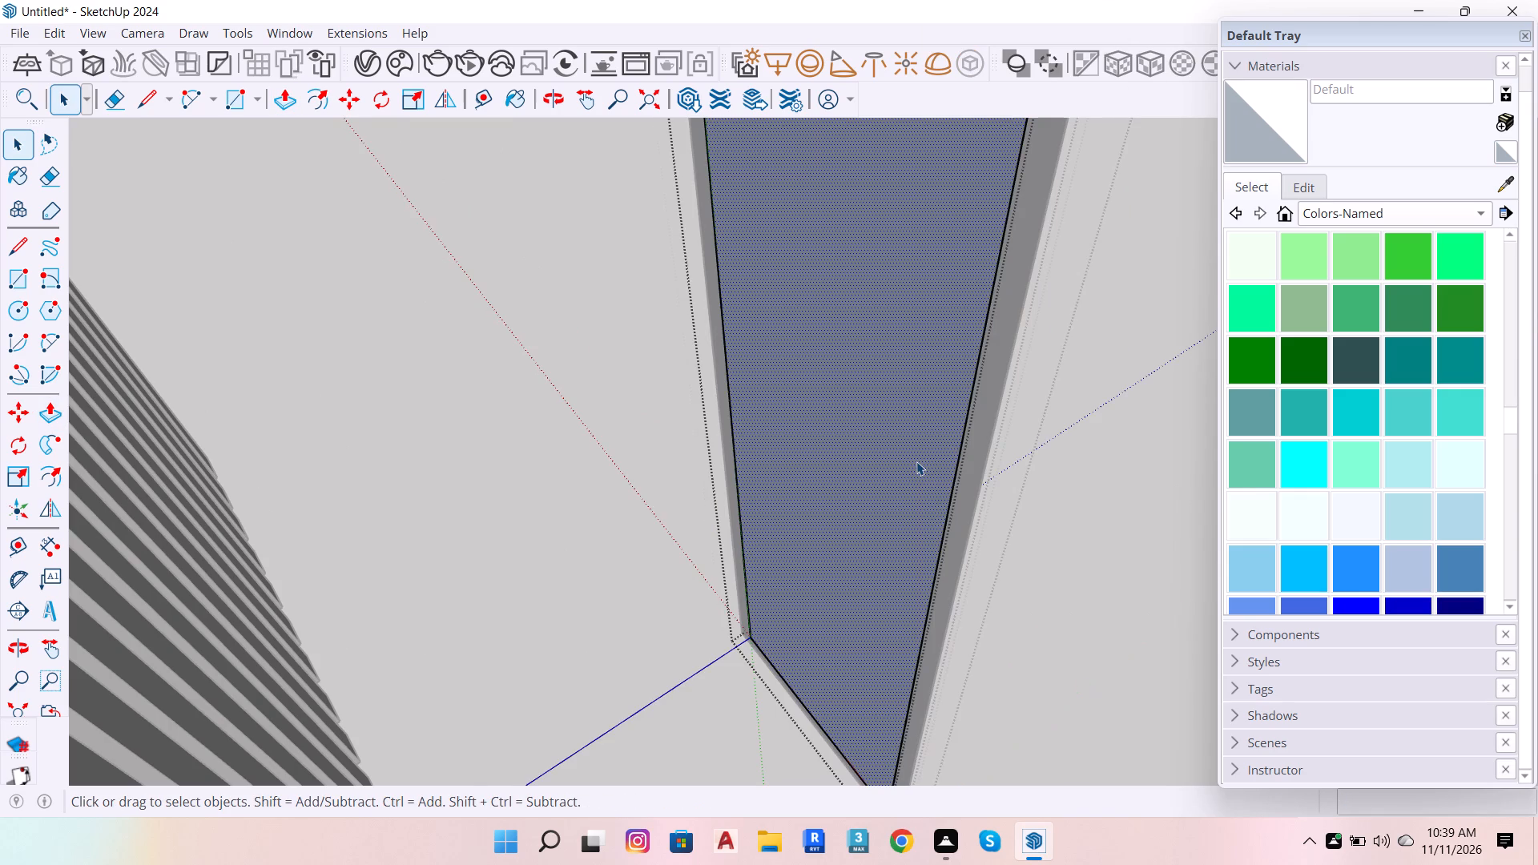
{"action": "key", "text": "p"}
{"action": "left_click", "coordinate": [916, 461]}
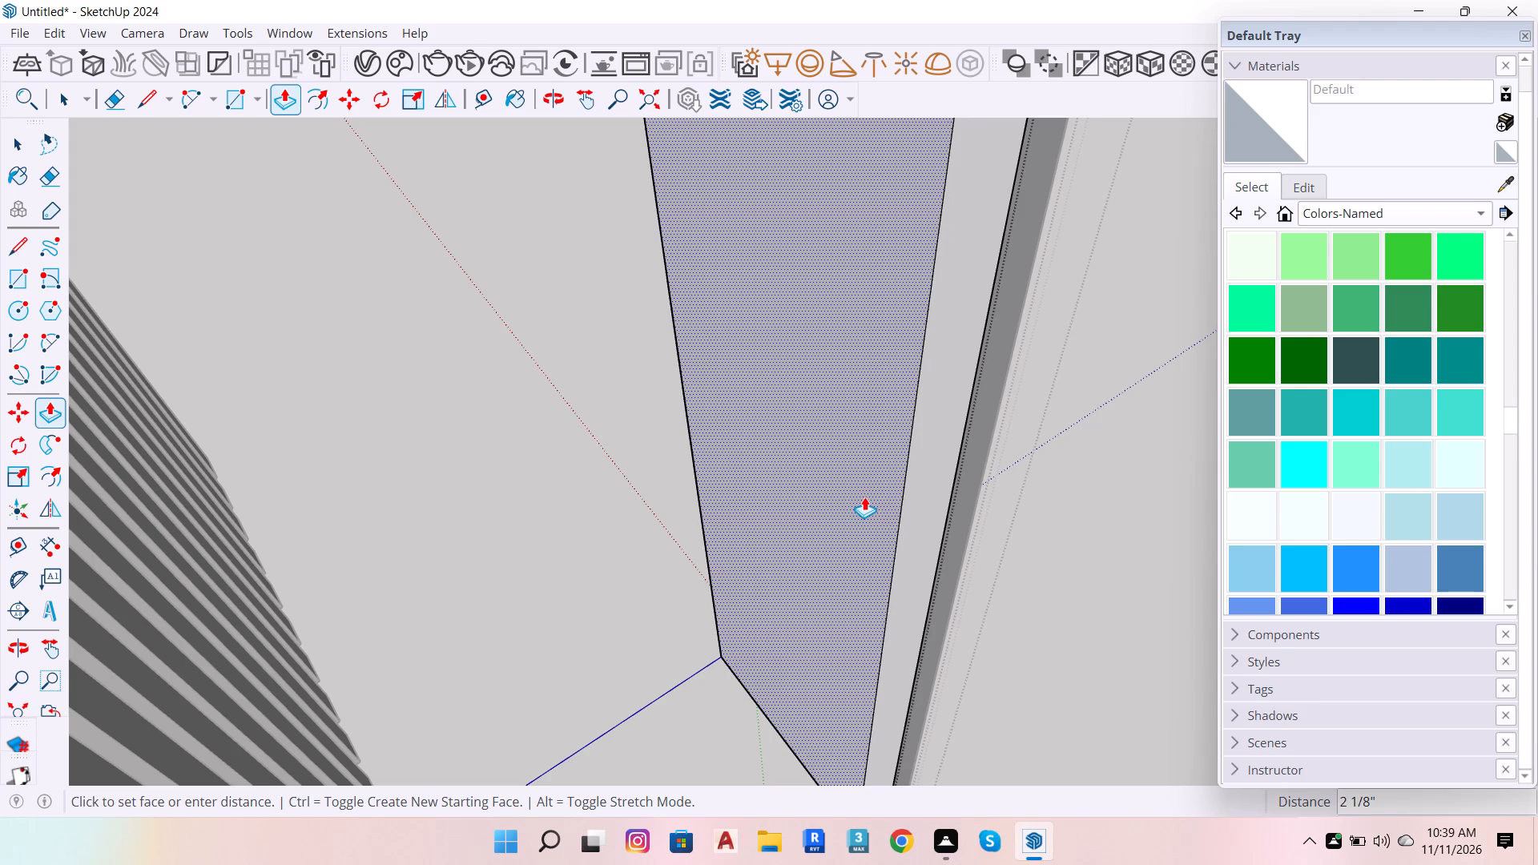
{"action": "type", "text": ".6"}
{"action": "key", "text": "Return"}
{"action": "key", "text": "space"}
Back in the lower-left panel's group, extrude the border face around the inset 0.3" toward the slats.
{"action": "left_click", "coordinate": [977, 430]}
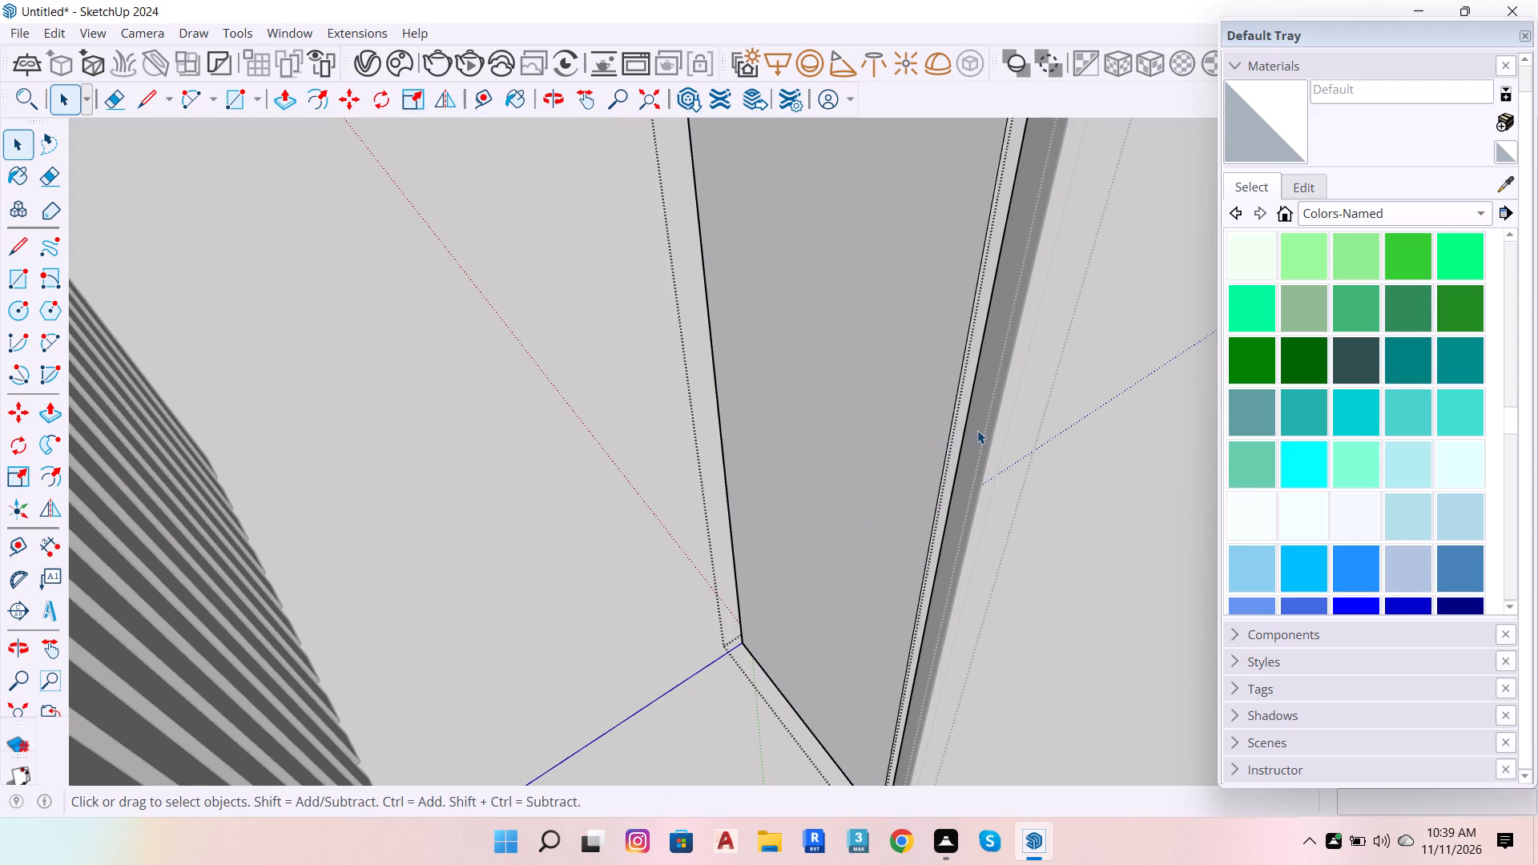
{"action": "left_click", "coordinate": [977, 430]}
{"action": "double_click", "coordinate": [1119, 454]}
{"action": "left_click", "coordinate": [970, 477]}
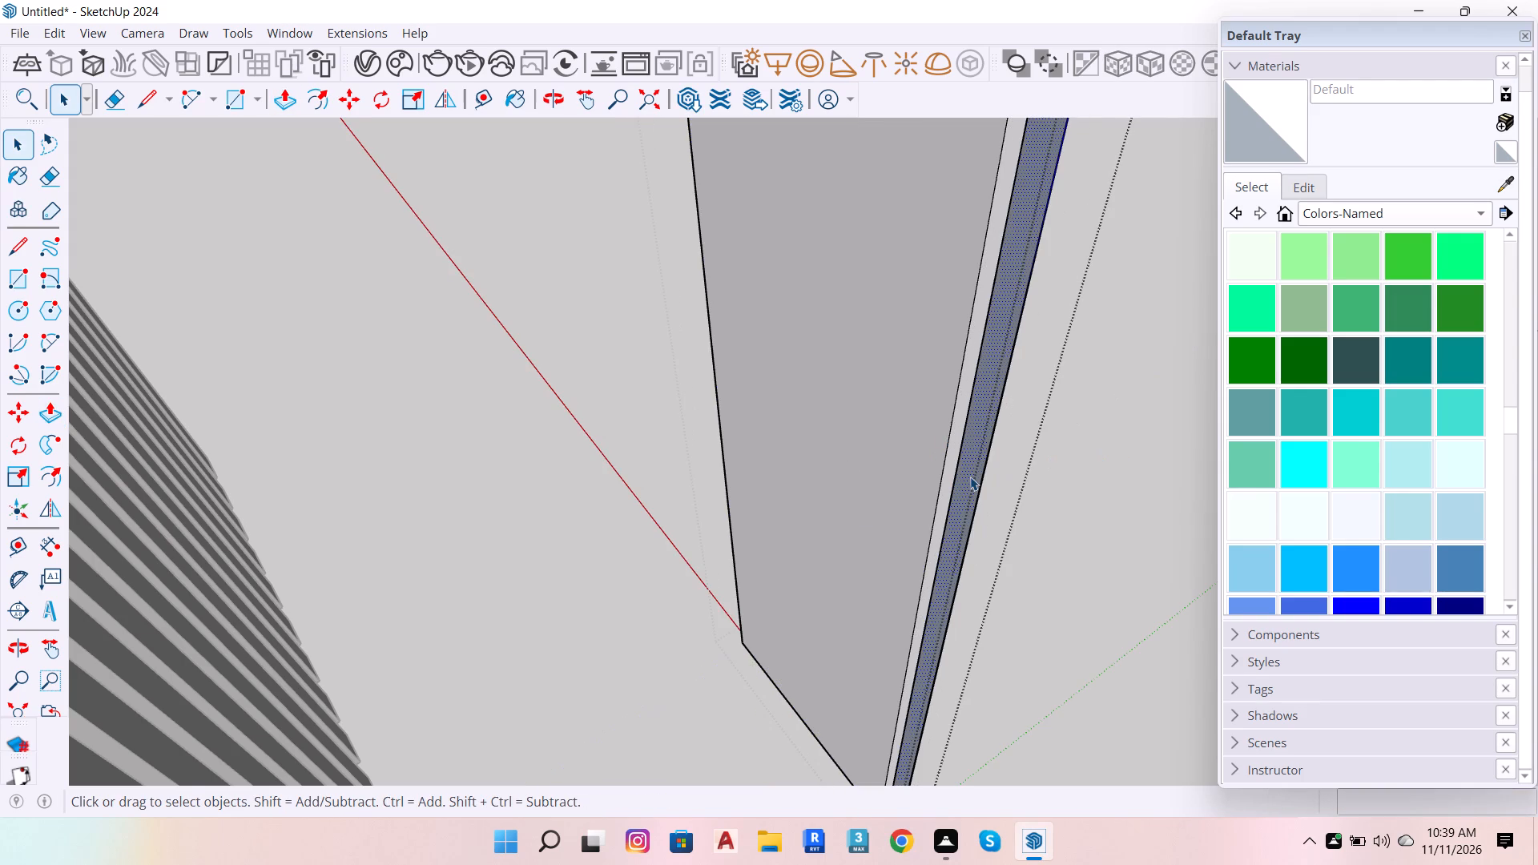
{"action": "key", "text": "p"}
{"action": "left_click", "coordinate": [971, 470]}
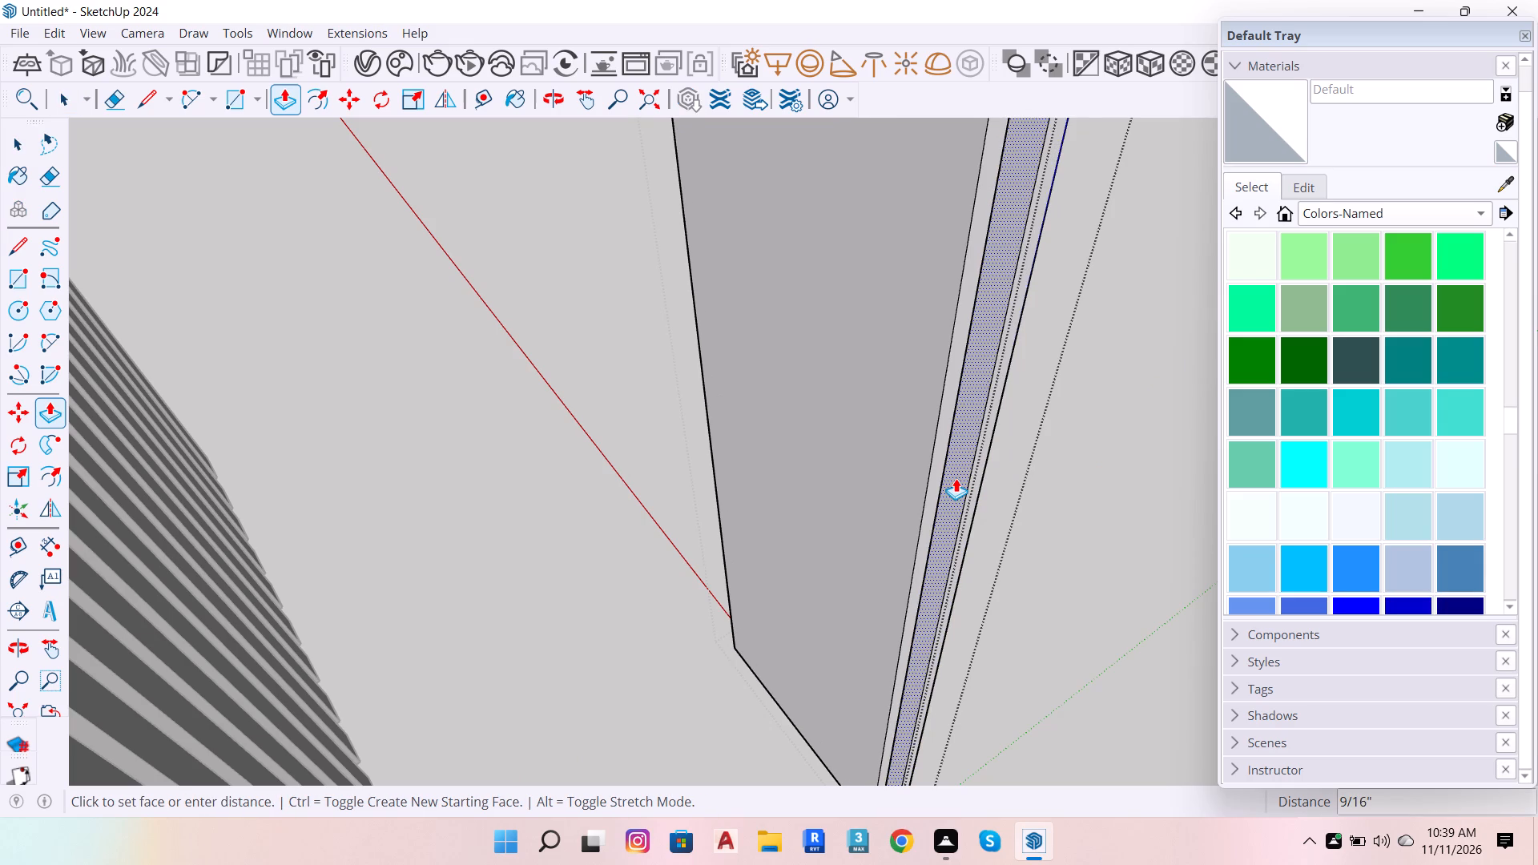
{"action": "type", "text": ".3"}
{"action": "key", "text": "Return"}
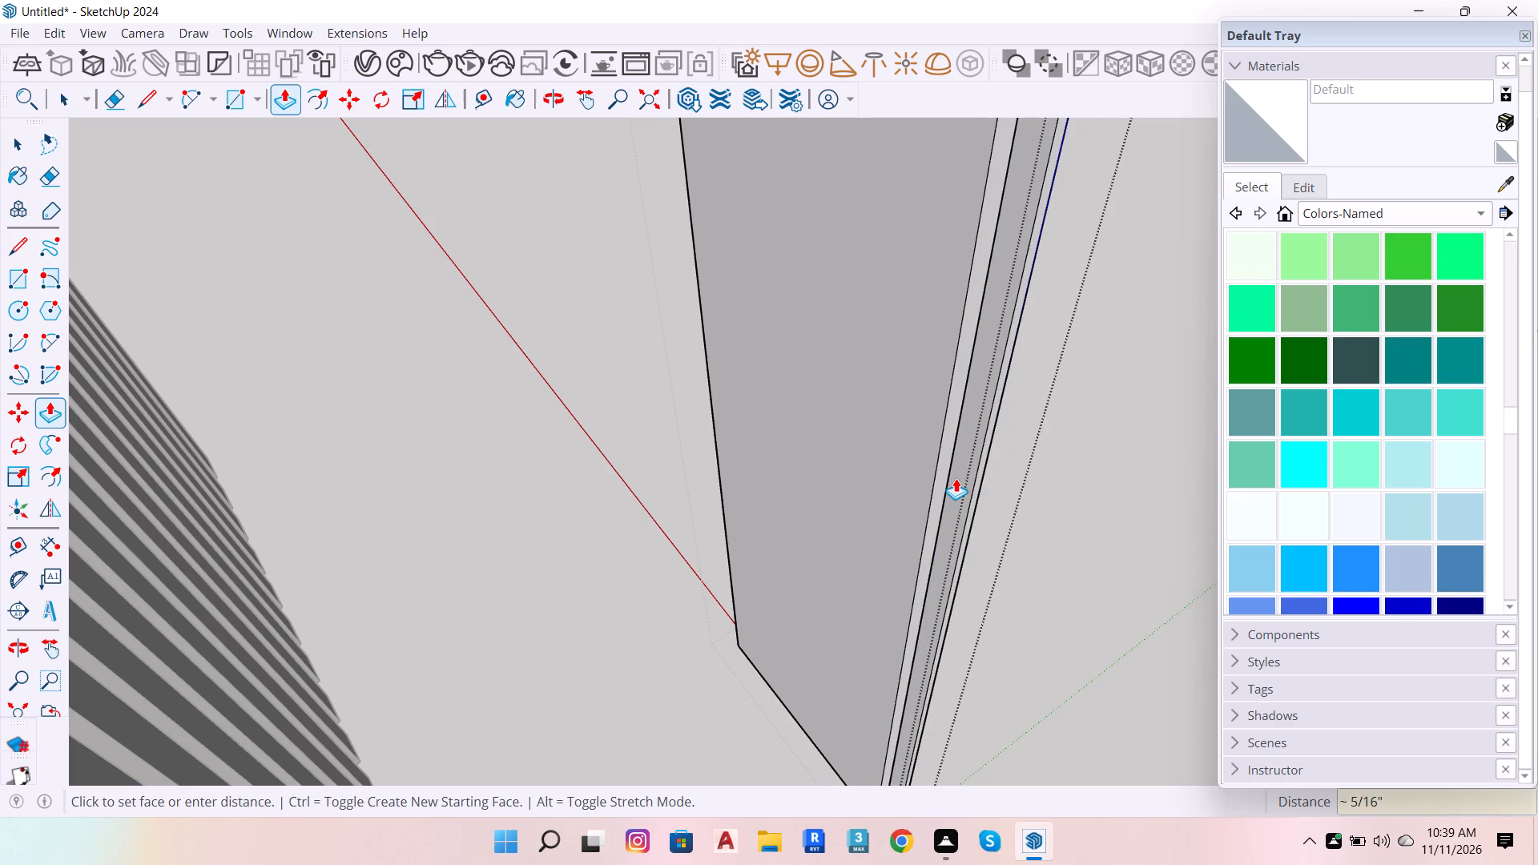
{"action": "key", "text": "space"}
Convert the inset group behind the lower-left panel into a V-Ray mesh light and leave the panel's group.
{"action": "scroll", "coordinate": [1430, 561], "scroll_direction": "down", "scroll_amount": 7}
{"action": "scroll", "coordinate": [1024, 545], "scroll_direction": "down", "scroll_amount": 12}
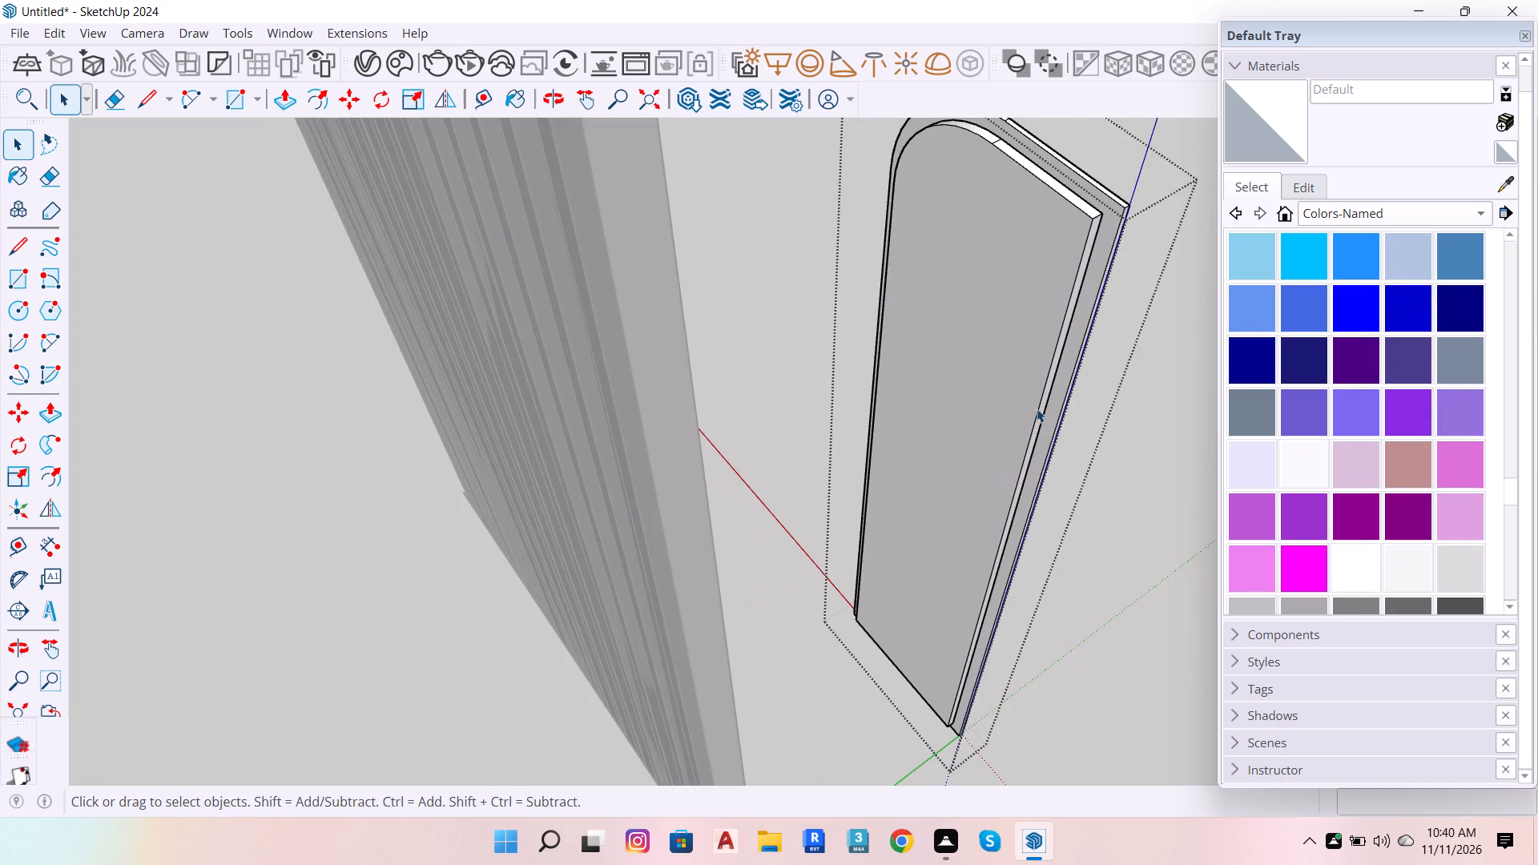
{"action": "scroll", "coordinate": [972, 605], "scroll_direction": "down", "scroll_amount": 7}
{"action": "scroll", "coordinate": [996, 443], "scroll_direction": "up", "scroll_amount": 11}
{"action": "scroll", "coordinate": [945, 556], "scroll_direction": "up", "scroll_amount": 4}
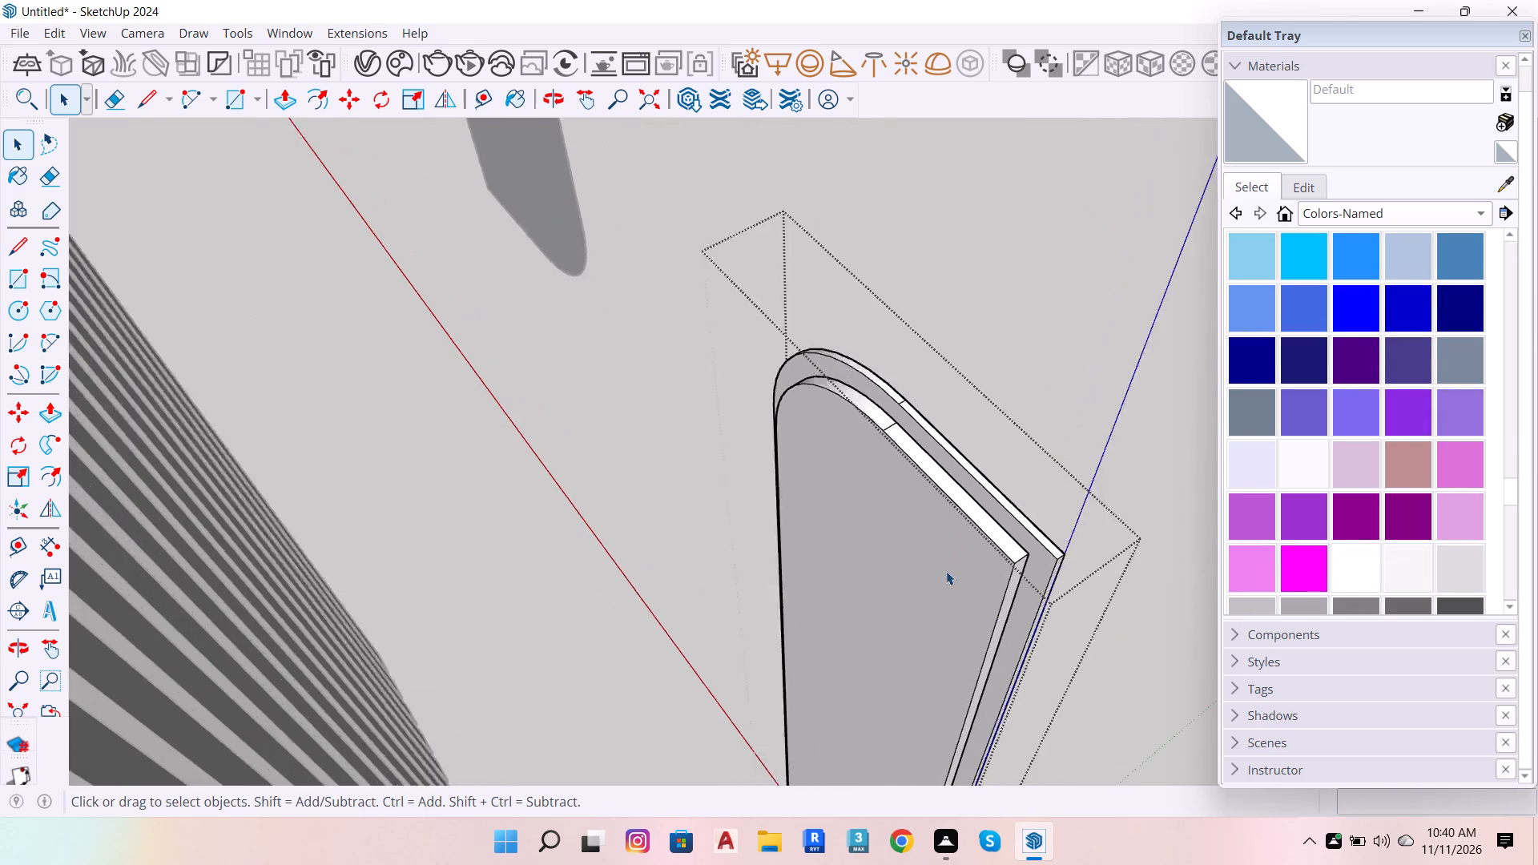
{"action": "scroll", "coordinate": [946, 571], "scroll_direction": "up", "scroll_amount": 2}
{"action": "left_click", "coordinate": [943, 567]}
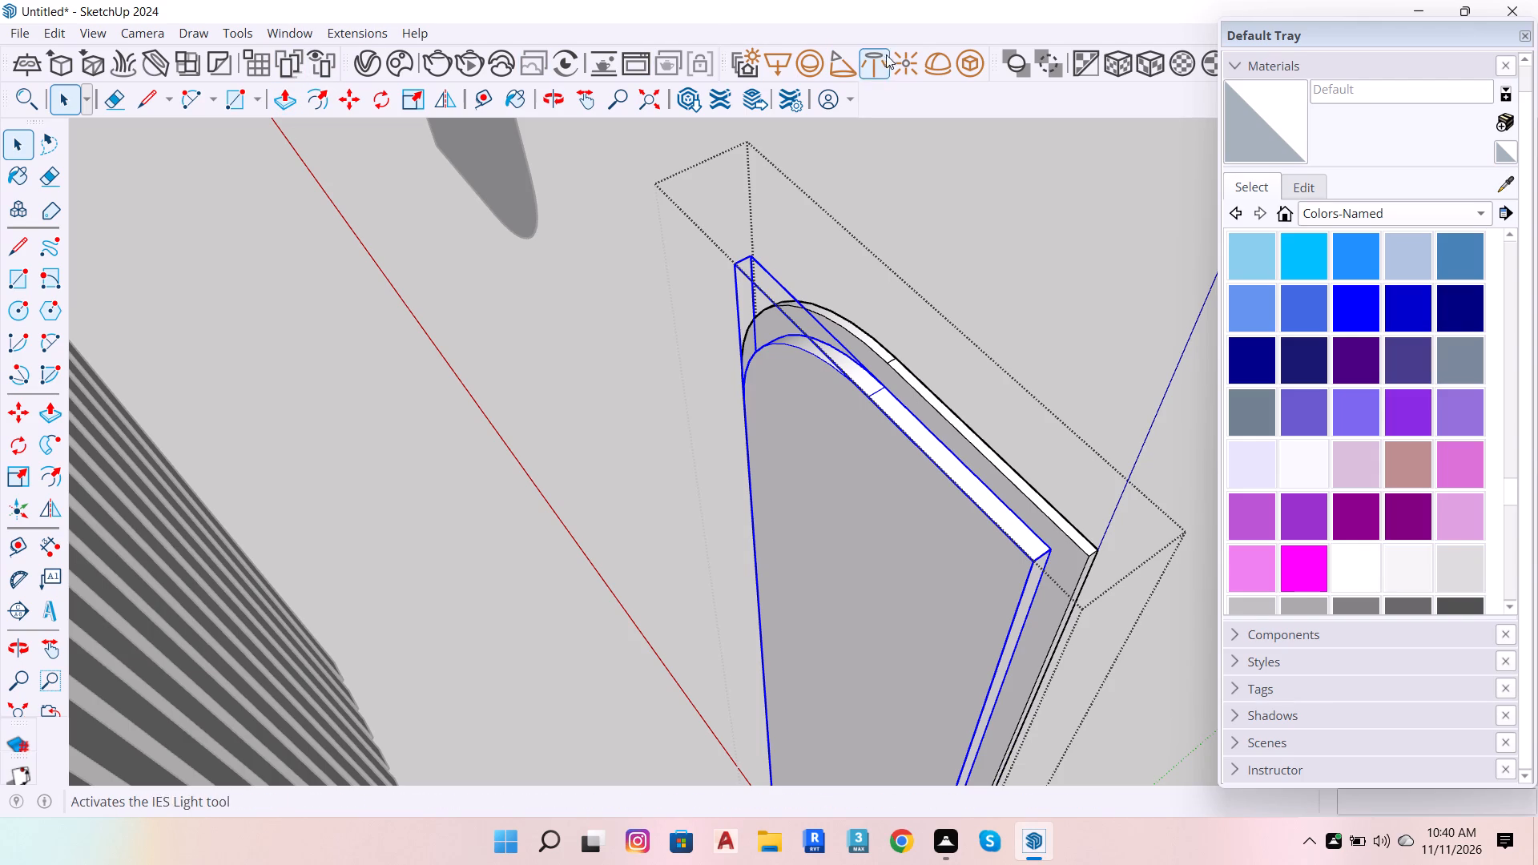
{"action": "left_click", "coordinate": [958, 66]}
{"action": "left_click", "coordinate": [940, 482]}
{"action": "scroll", "coordinate": [1062, 235], "scroll_direction": "down", "scroll_amount": 8}
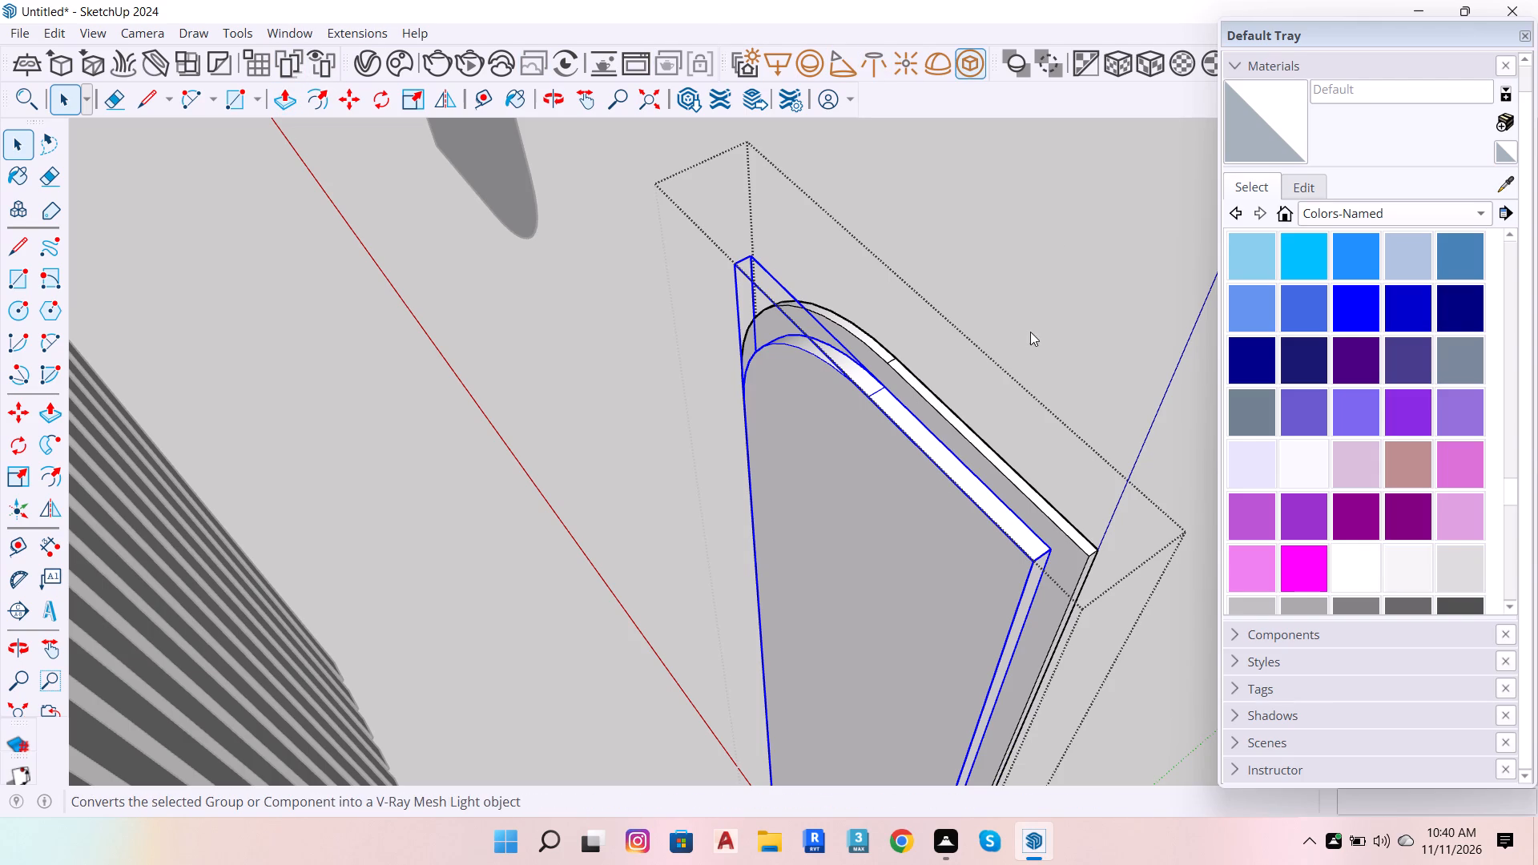
{"action": "scroll", "coordinate": [1028, 338], "scroll_direction": "down", "scroll_amount": 7}
{"action": "scroll", "coordinate": [764, 340], "scroll_direction": "down", "scroll_amount": 8}
{"action": "scroll", "coordinate": [991, 214], "scroll_direction": "down", "scroll_amount": 8}
{"action": "scroll", "coordinate": [879, 364], "scroll_direction": "down", "scroll_amount": 7}
{"action": "scroll", "coordinate": [945, 322], "scroll_direction": "down", "scroll_amount": 14}
{"action": "scroll", "coordinate": [905, 439], "scroll_direction": "down", "scroll_amount": 7}
{"action": "scroll", "coordinate": [1094, 347], "scroll_direction": "down", "scroll_amount": 3}
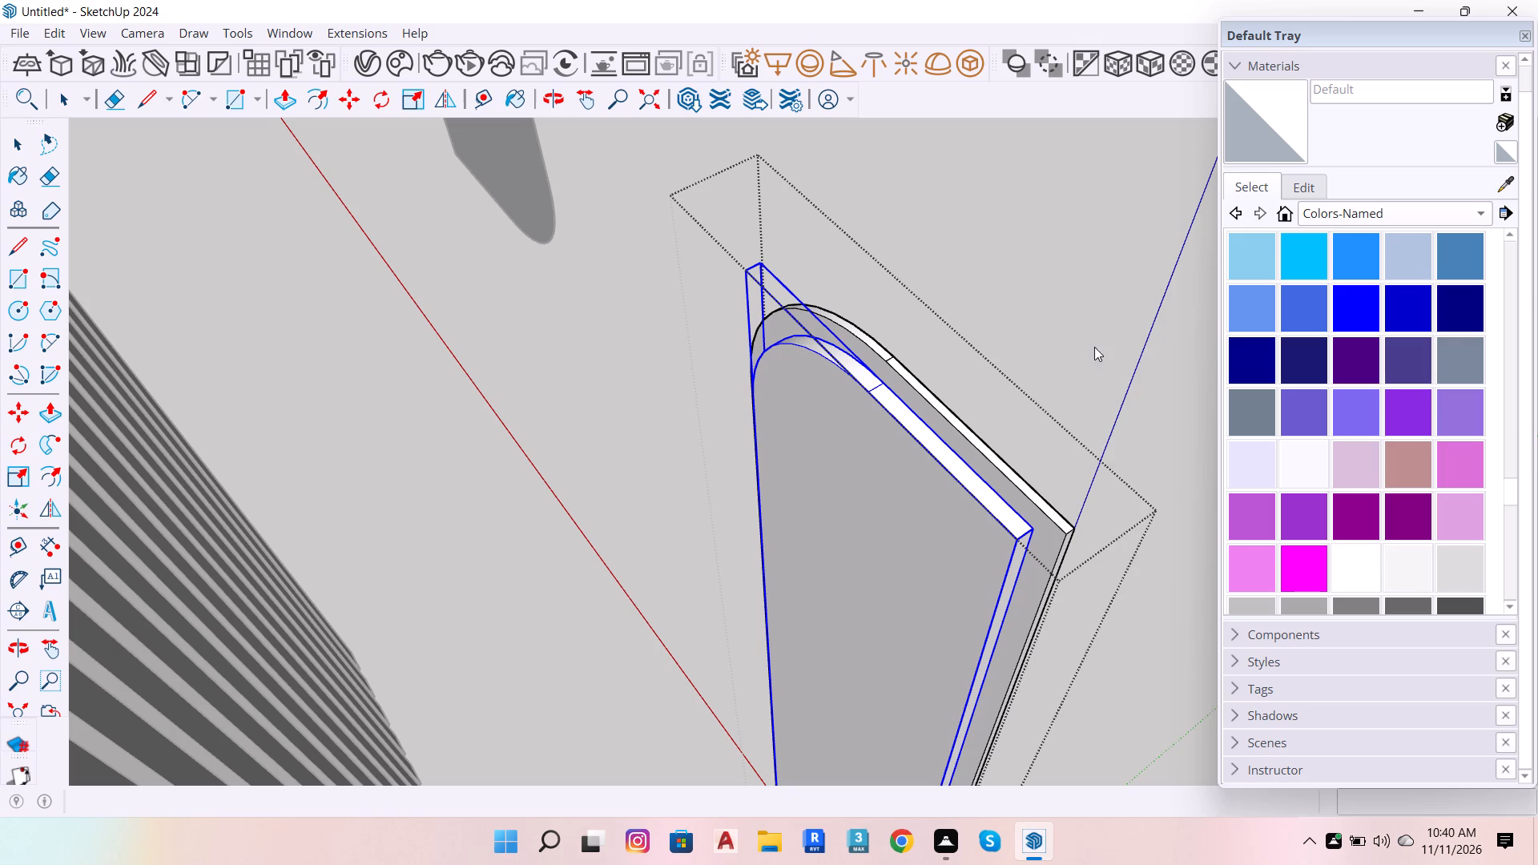
{"action": "scroll", "coordinate": [1094, 347], "scroll_direction": "down", "scroll_amount": 6}
{"action": "scroll", "coordinate": [1029, 376], "scroll_direction": "down", "scroll_amount": 7}
{"action": "scroll", "coordinate": [916, 266], "scroll_direction": "down", "scroll_amount": 6}
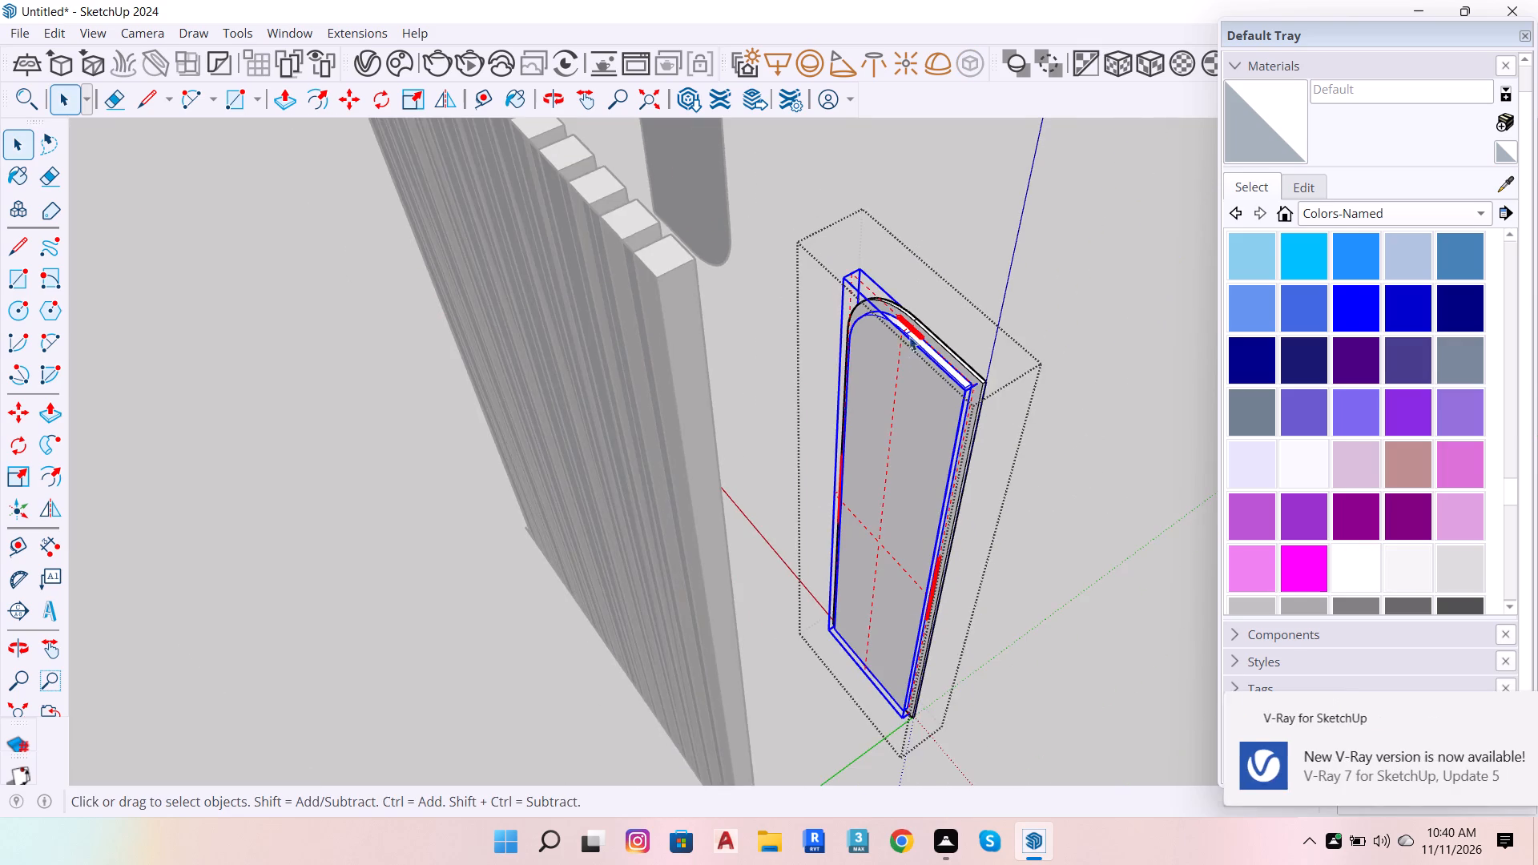
{"action": "scroll", "coordinate": [861, 481], "scroll_direction": "down", "scroll_amount": 7}
{"action": "left_click", "coordinate": [988, 581]}
Inside the upper-right rounded panel's group, offset the back face's outline inward by 1".
{"action": "scroll", "coordinate": [792, 658], "scroll_direction": "down", "scroll_amount": 8}
{"action": "scroll", "coordinate": [803, 473], "scroll_direction": "up", "scroll_amount": 2}
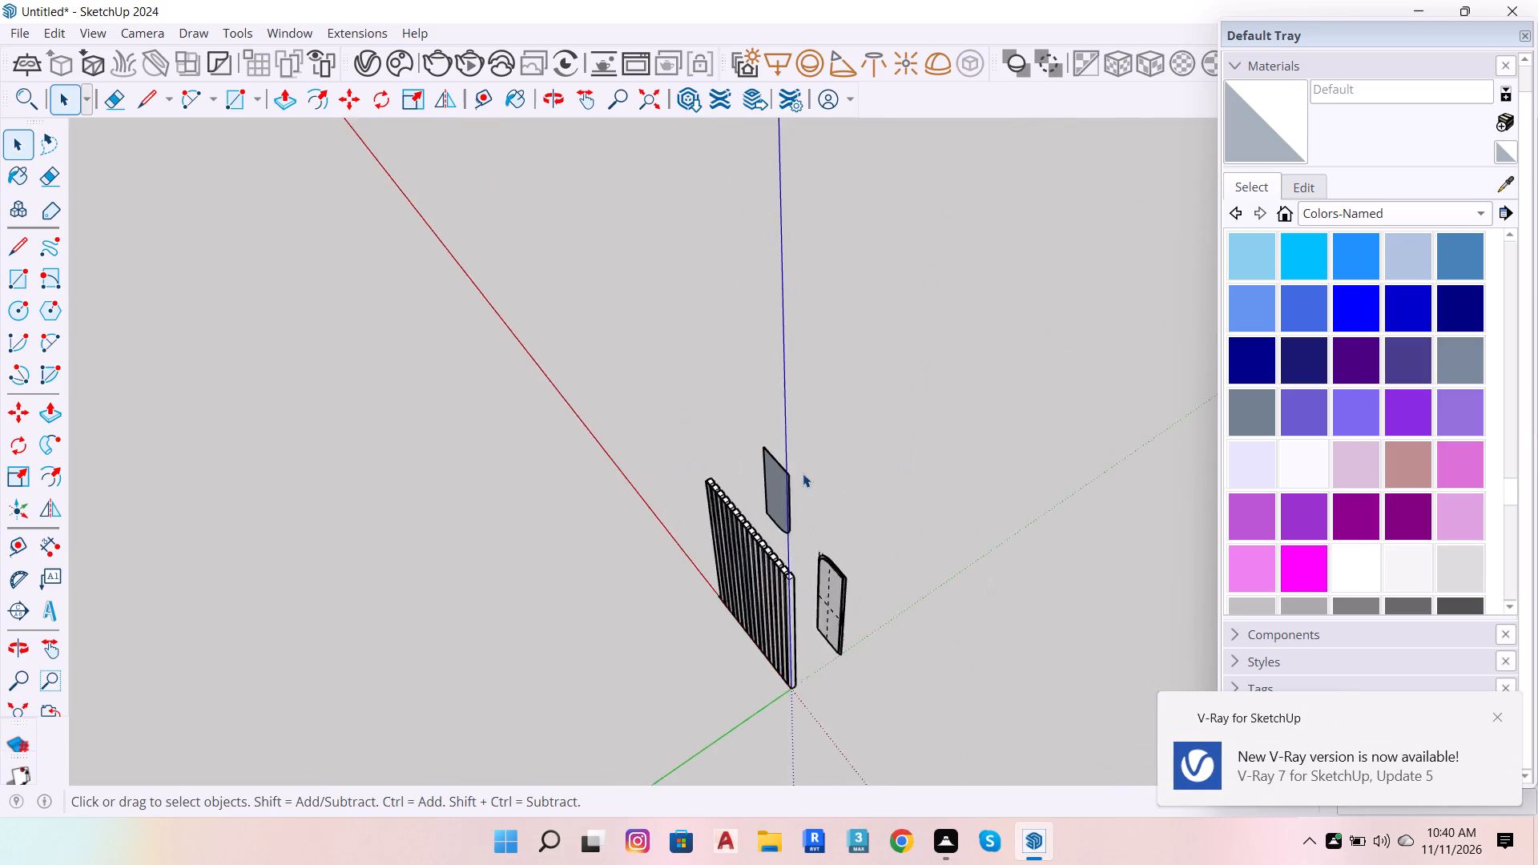
{"action": "scroll", "coordinate": [803, 473], "scroll_direction": "up", "scroll_amount": 6}
{"action": "left_click", "coordinate": [723, 499]}
{"action": "scroll", "coordinate": [985, 435], "scroll_direction": "down", "scroll_amount": 6}
{"action": "key", "text": "o"}
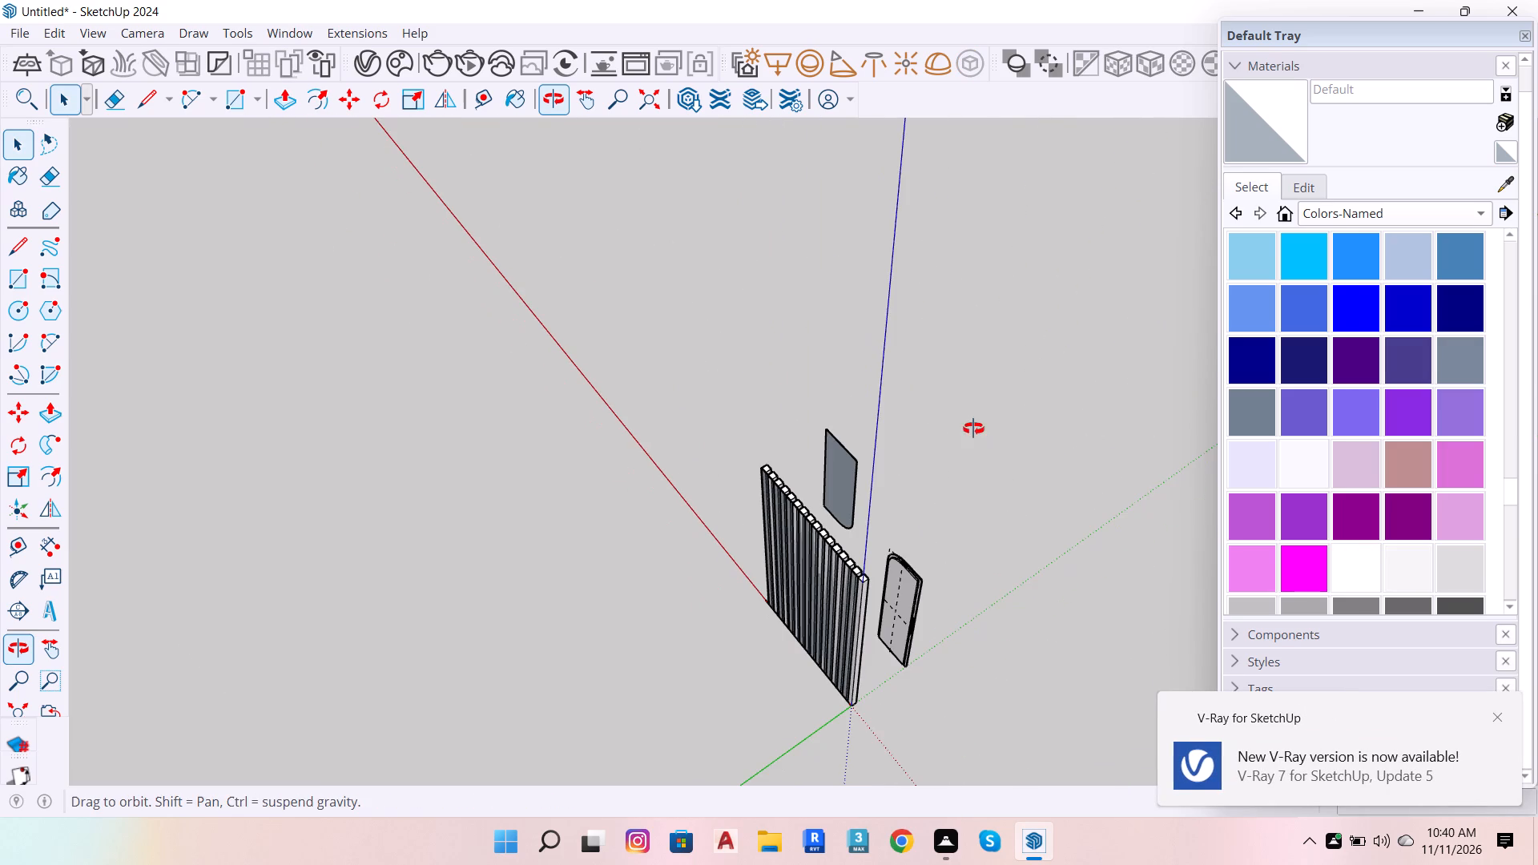
{"action": "left_click_drag", "start_coordinate": [846, 466], "coordinate": [1113, 453]}
{"action": "scroll", "coordinate": [918, 419], "scroll_direction": "up", "scroll_amount": 9}
{"action": "key", "text": "space"}
{"action": "scroll", "coordinate": [868, 457], "scroll_direction": "up", "scroll_amount": 6}
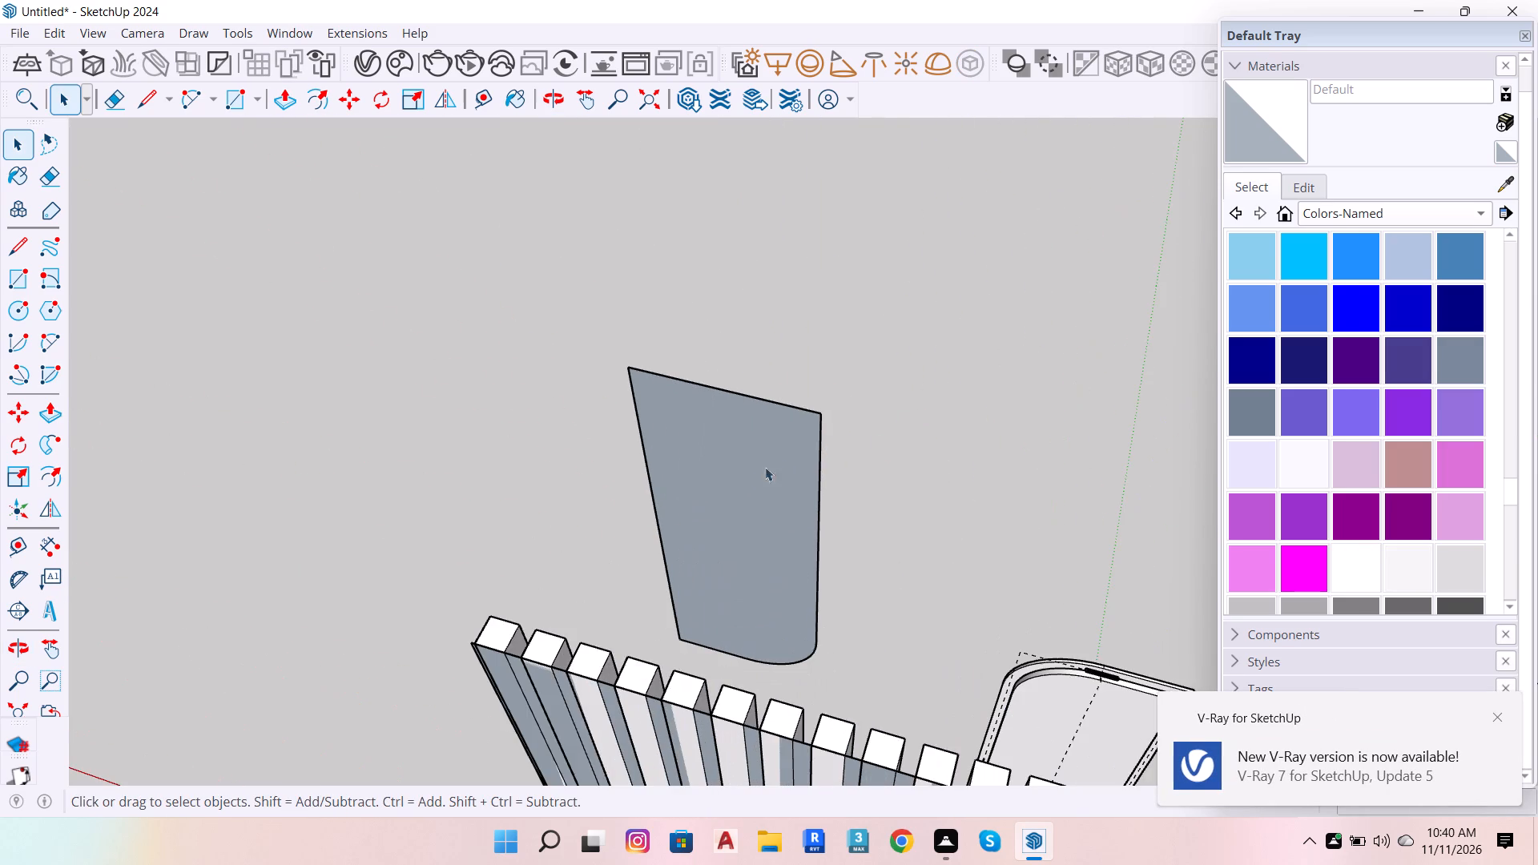
{"action": "double_click", "coordinate": [750, 470]}
{"action": "left_click", "coordinate": [748, 471]}
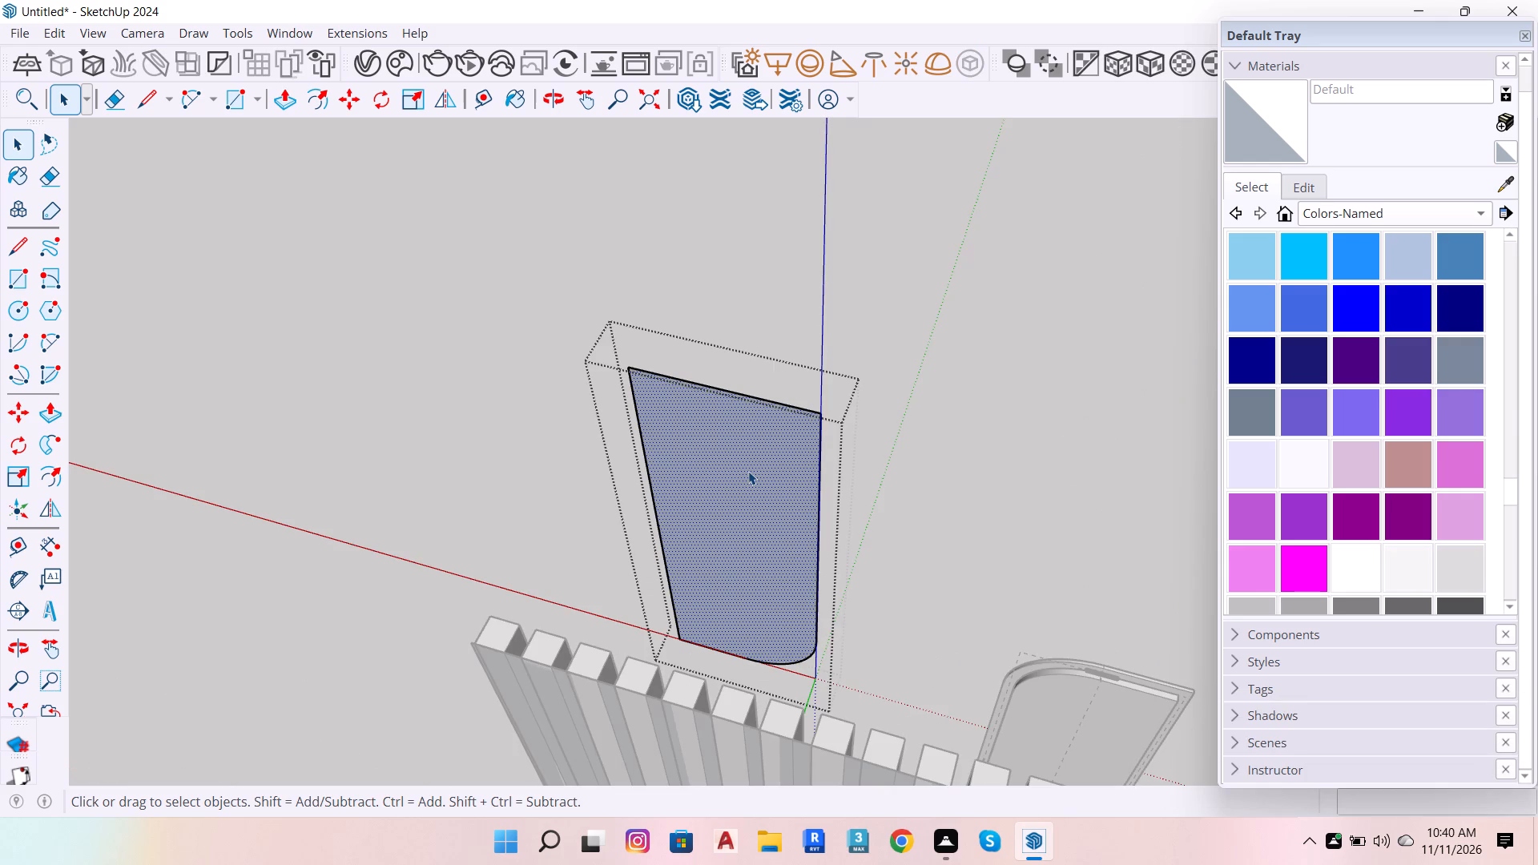
{"action": "key", "text": "f"}
{"action": "left_click", "coordinate": [775, 411]}
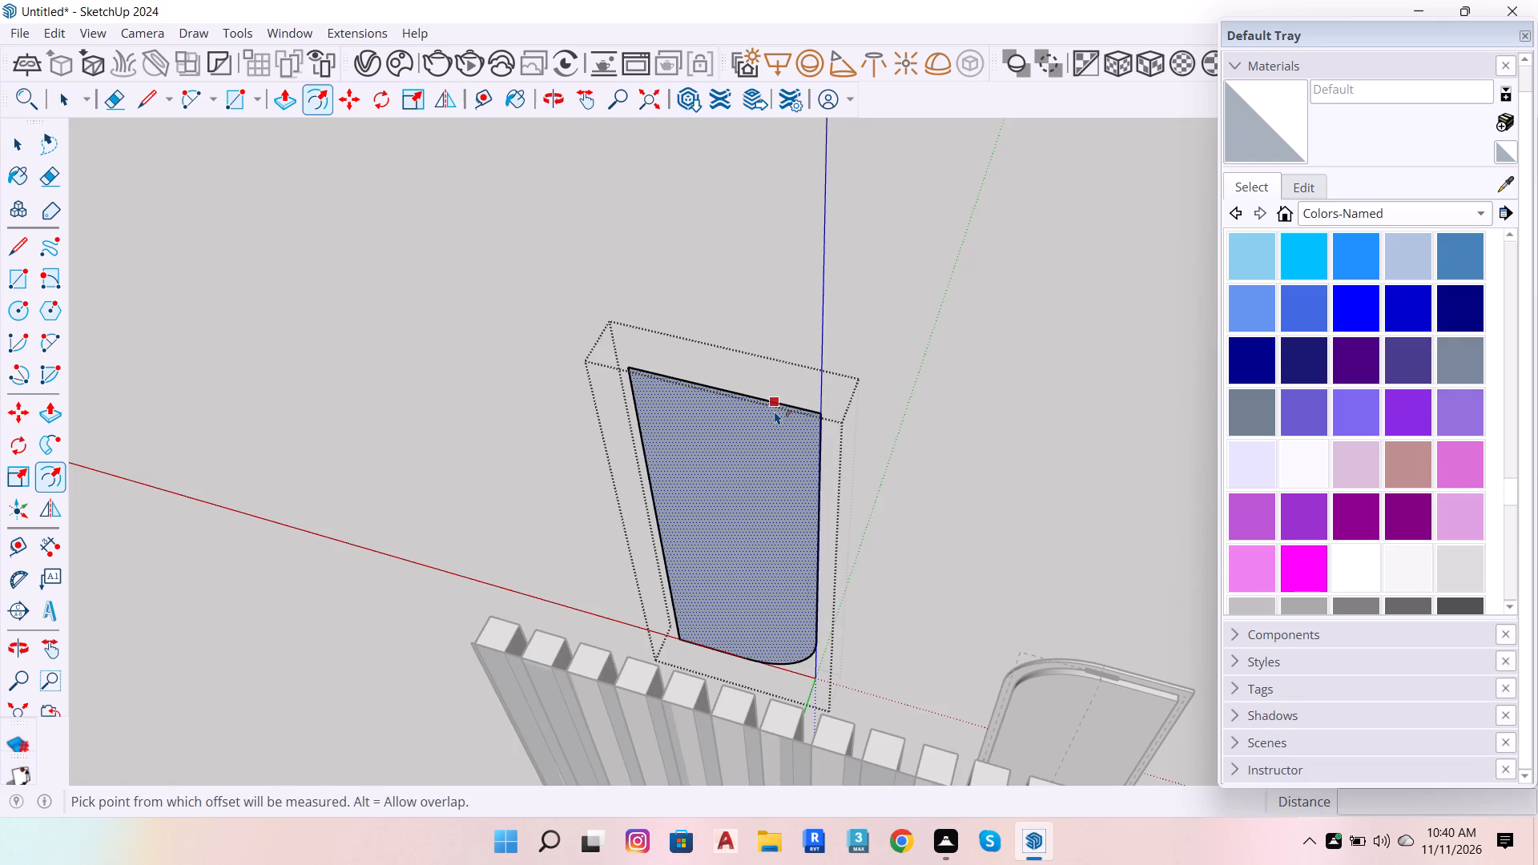
{"action": "key", "text": "1"}
{"action": "key", "text": "Return"}
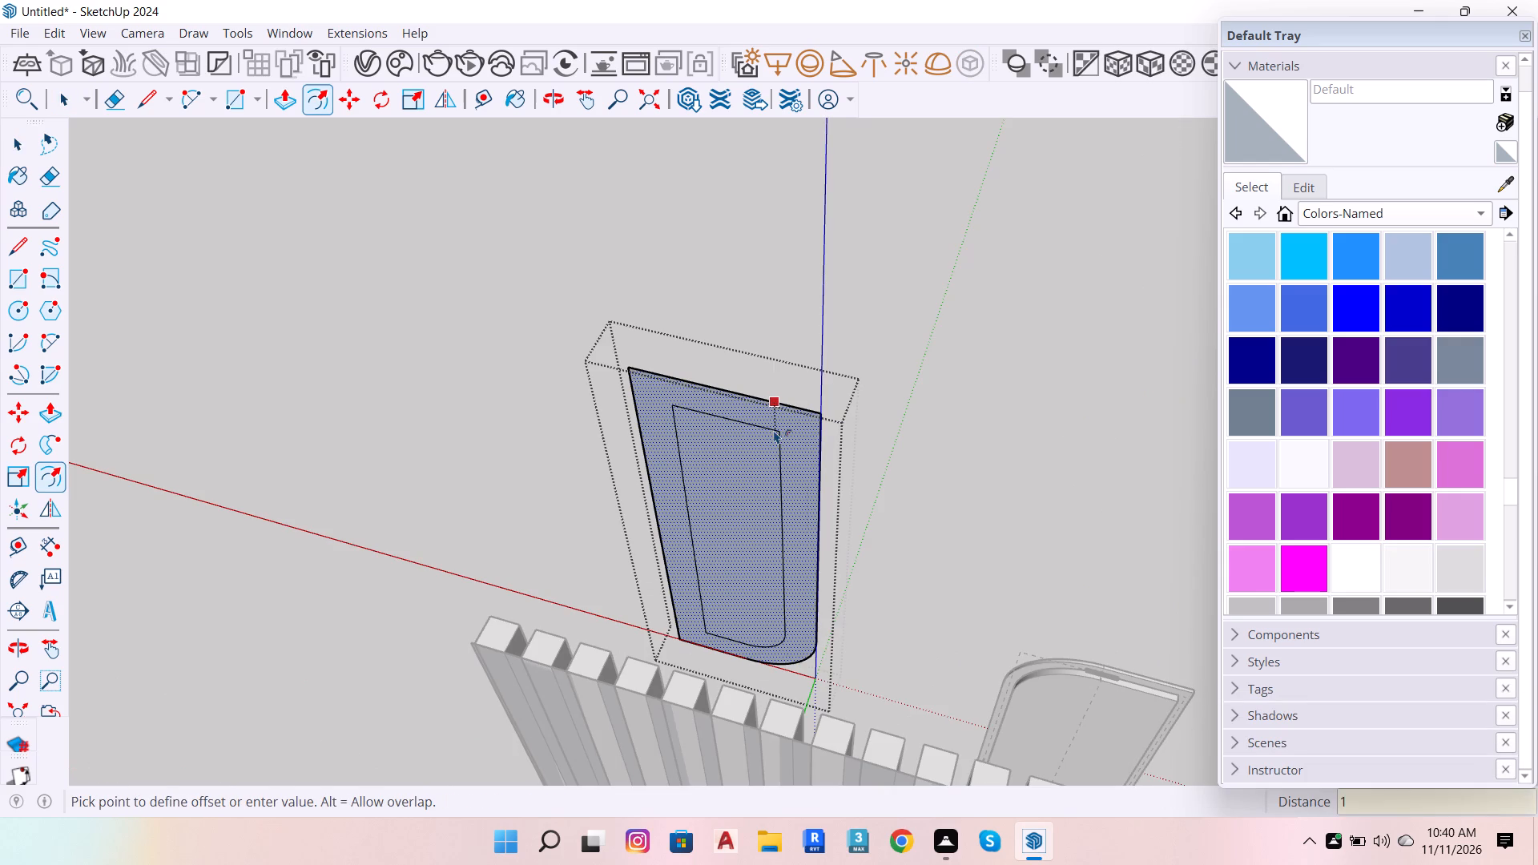
{"action": "key", "text": "space"}
Group the inset face on the back of the upper-right rounded panel.
{"action": "scroll", "coordinate": [811, 430], "scroll_direction": "up", "scroll_amount": 7}
{"action": "double_click", "coordinate": [794, 443]}
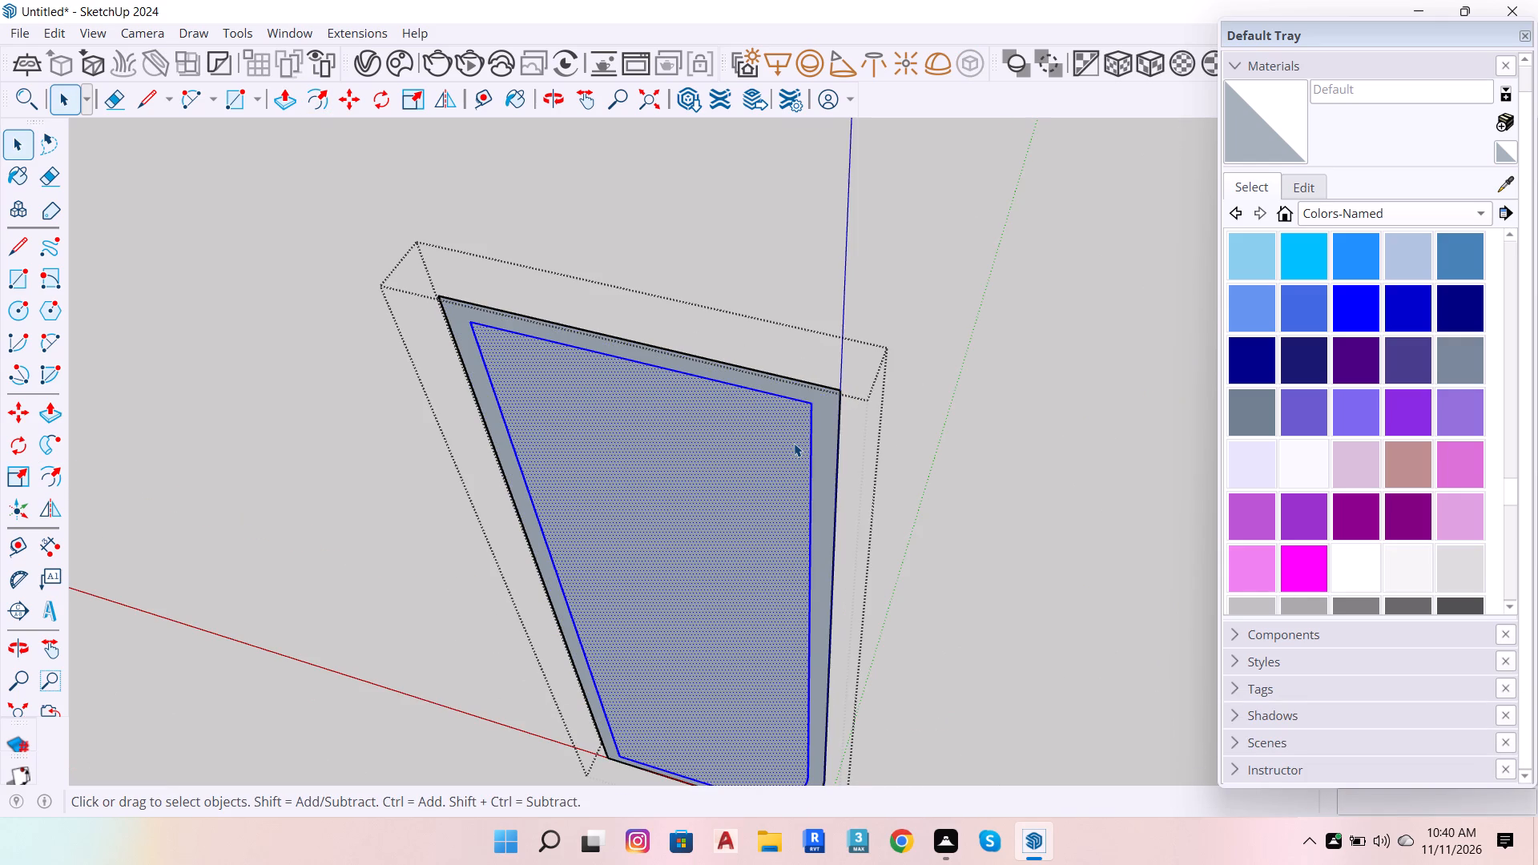
{"action": "right_click", "coordinate": [794, 443]}
{"action": "left_click", "coordinate": [868, 184]}
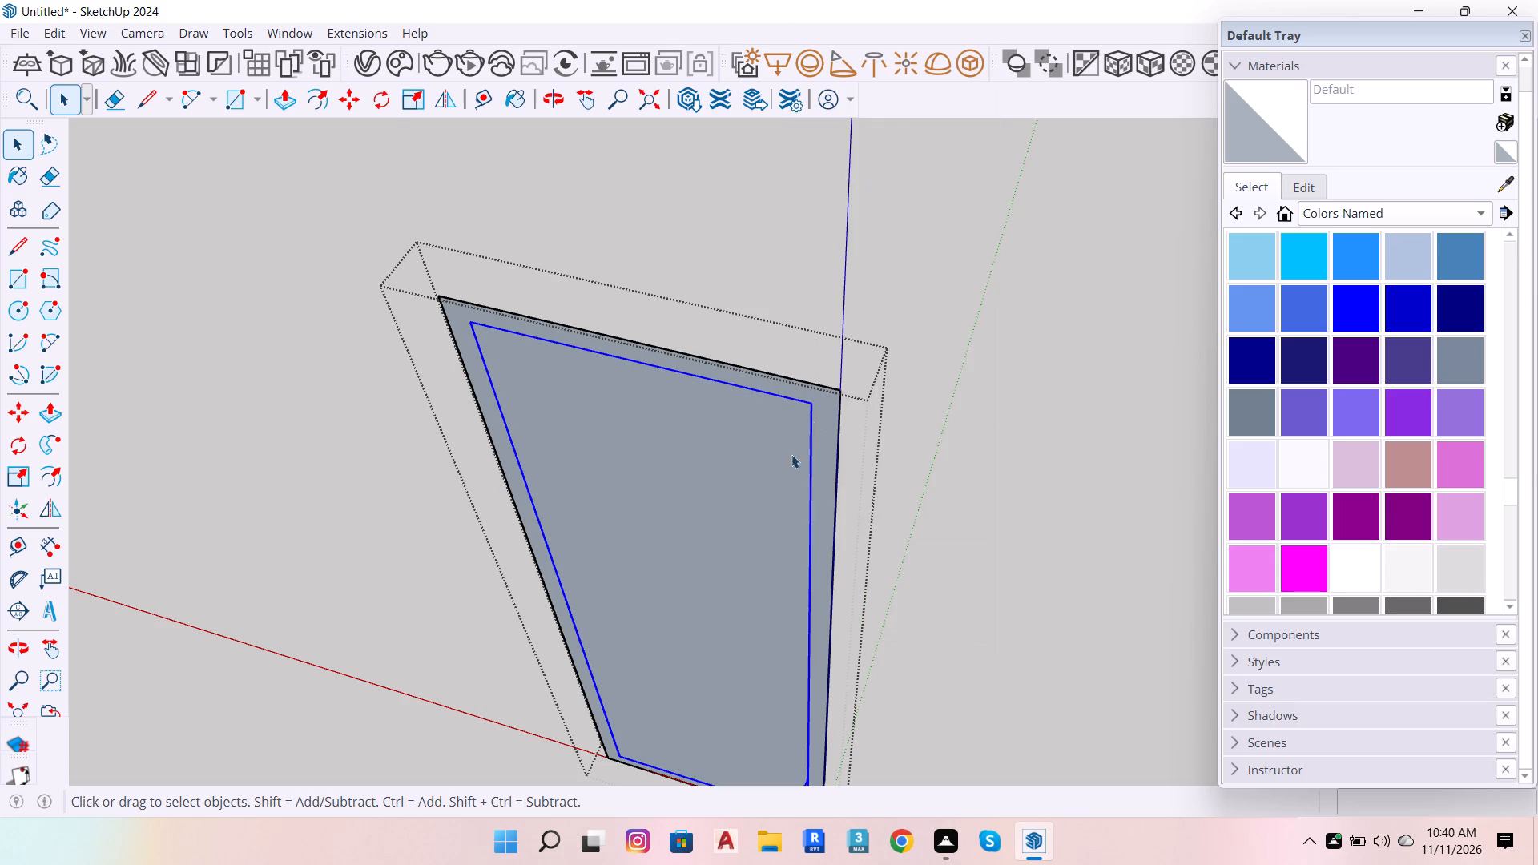
Inside the new nested group, extrude the upper-right panel's inset face 0.6" toward the slats.
{"action": "double_click", "coordinate": [764, 491]}
{"action": "left_click", "coordinate": [764, 491]}
{"action": "key", "text": "p"}
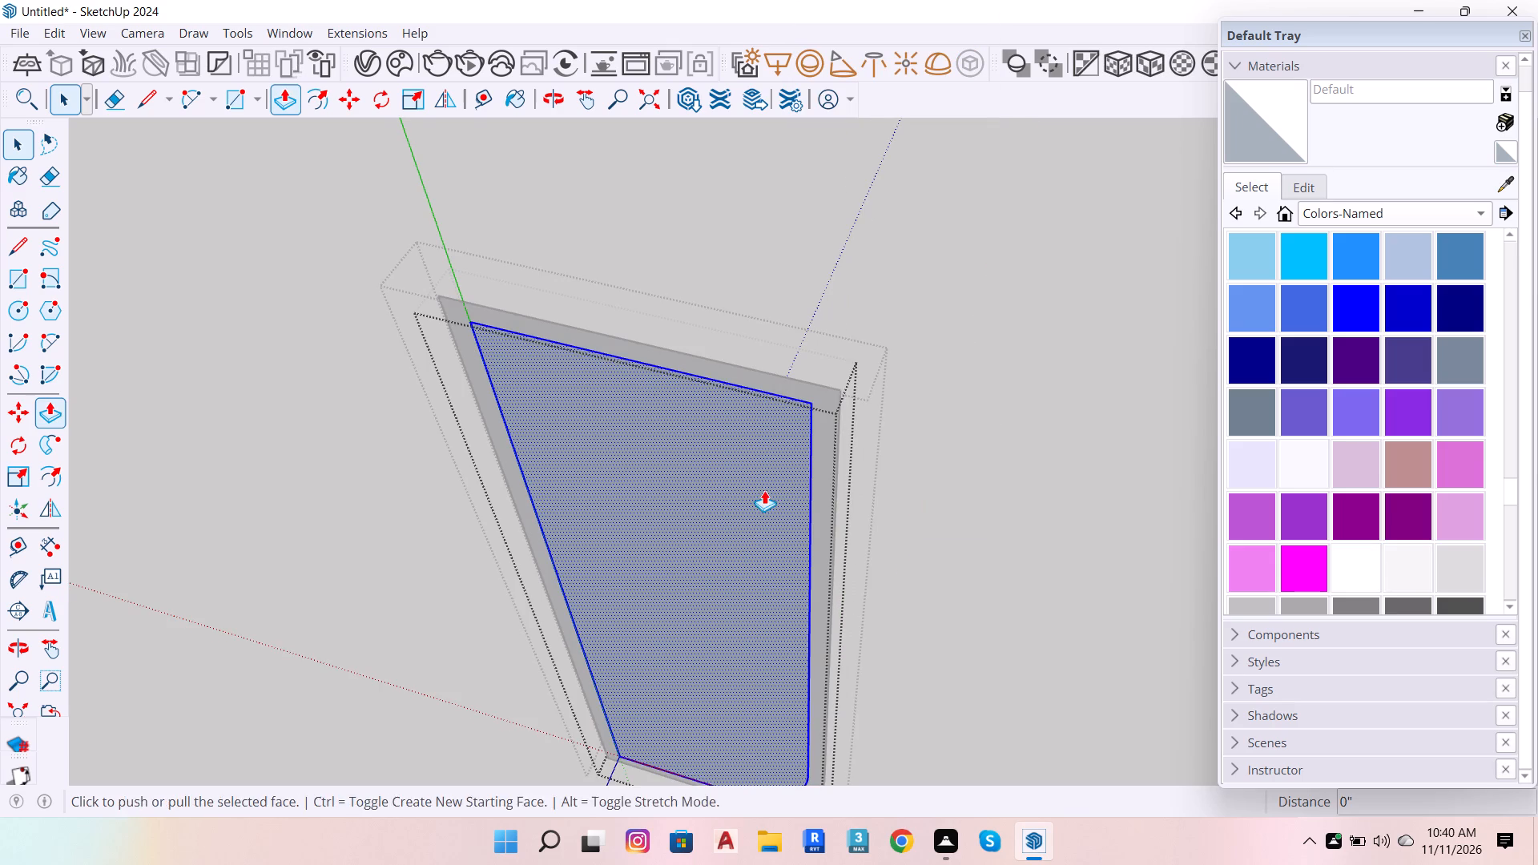
{"action": "left_click", "coordinate": [764, 490]}
{"action": "type", "text": ".6"}
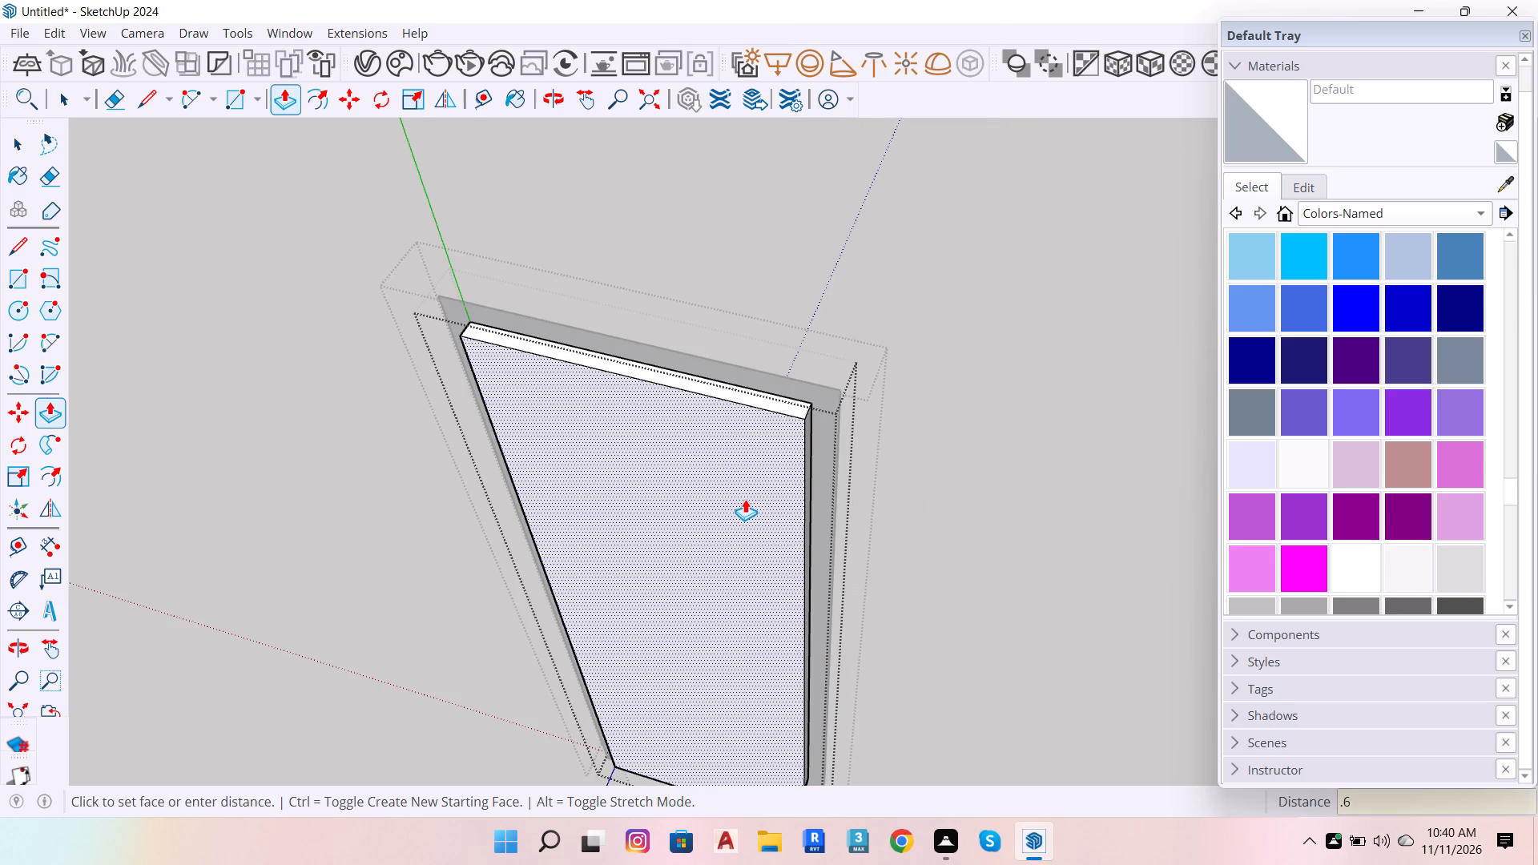
{"action": "key", "text": "Return"}
{"action": "key", "text": "space"}
Back in the upper-right panel's group, extrude the border face around the inset 0.3" toward the slats and leave the group.
{"action": "left_click", "coordinate": [826, 416]}
{"action": "left_click", "coordinate": [826, 416]}
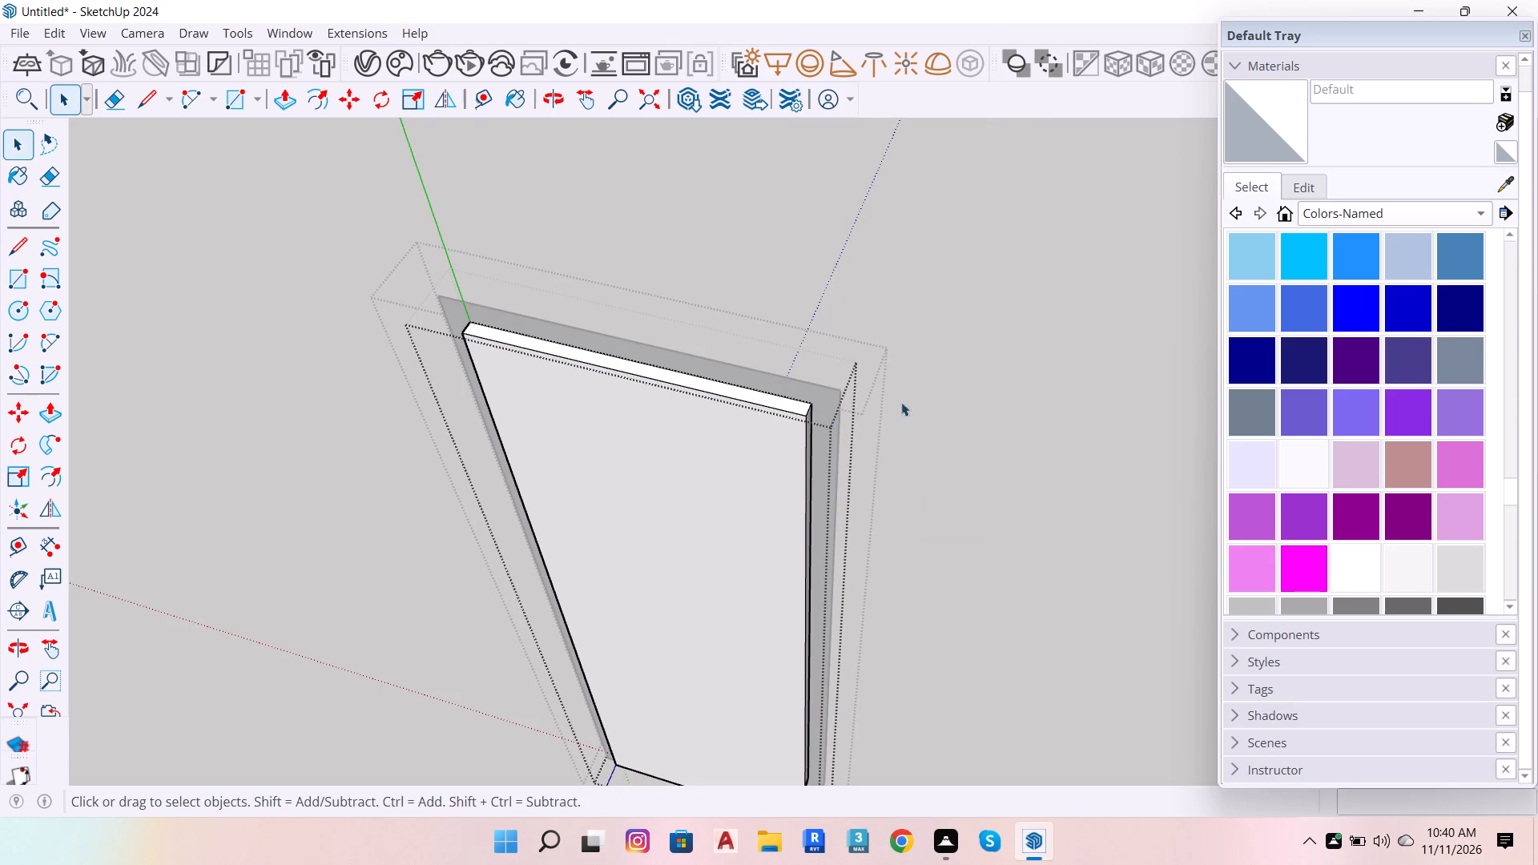
{"action": "double_click", "coordinate": [920, 402]}
{"action": "left_click", "coordinate": [834, 422]}
{"action": "left_click", "coordinate": [834, 422]}
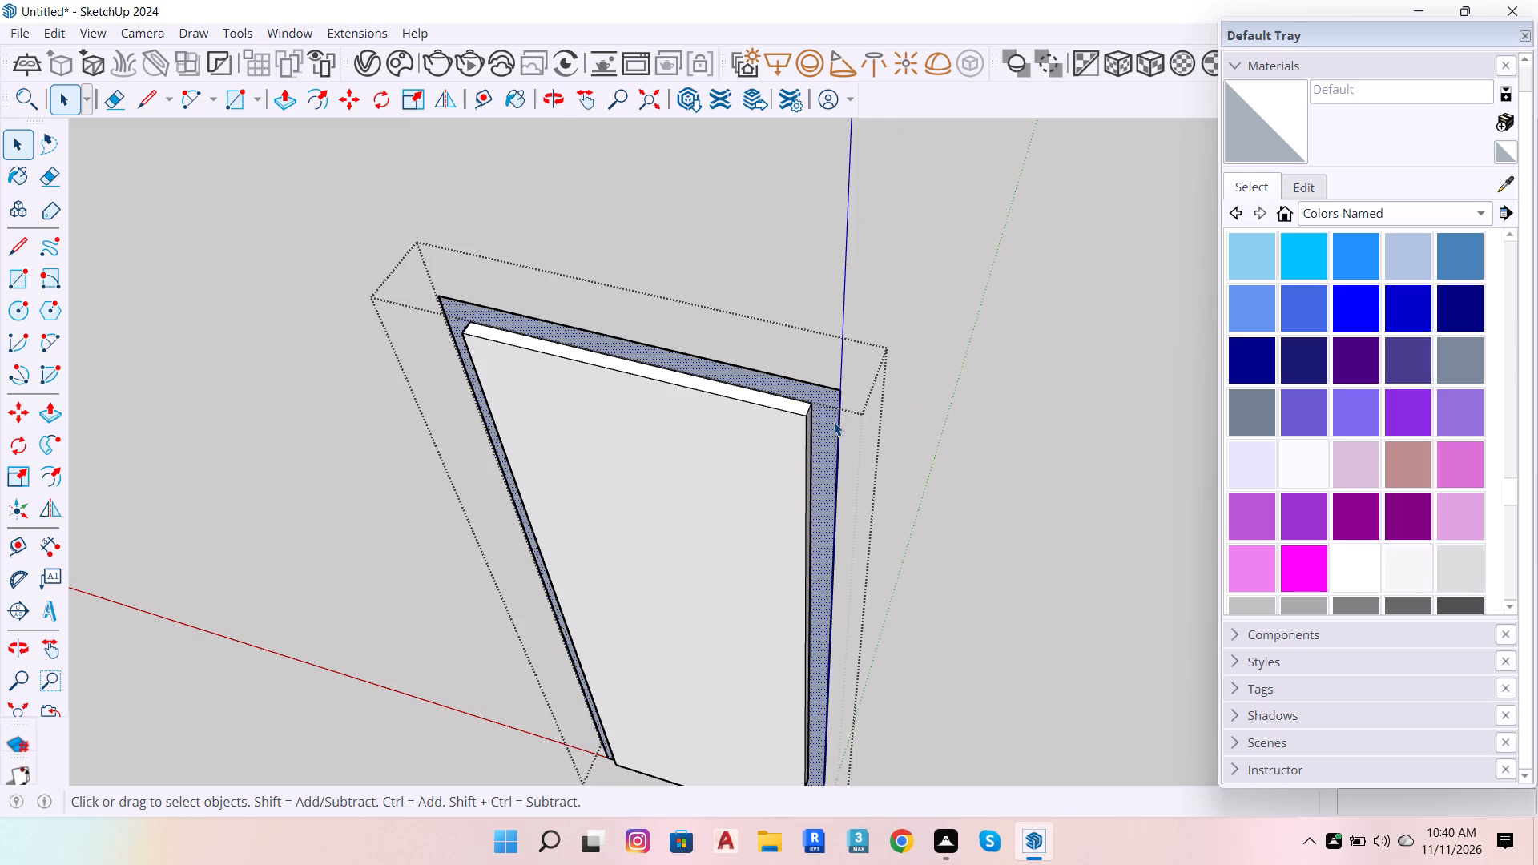
{"action": "key", "text": "p"}
{"action": "left_click", "coordinate": [833, 422]}
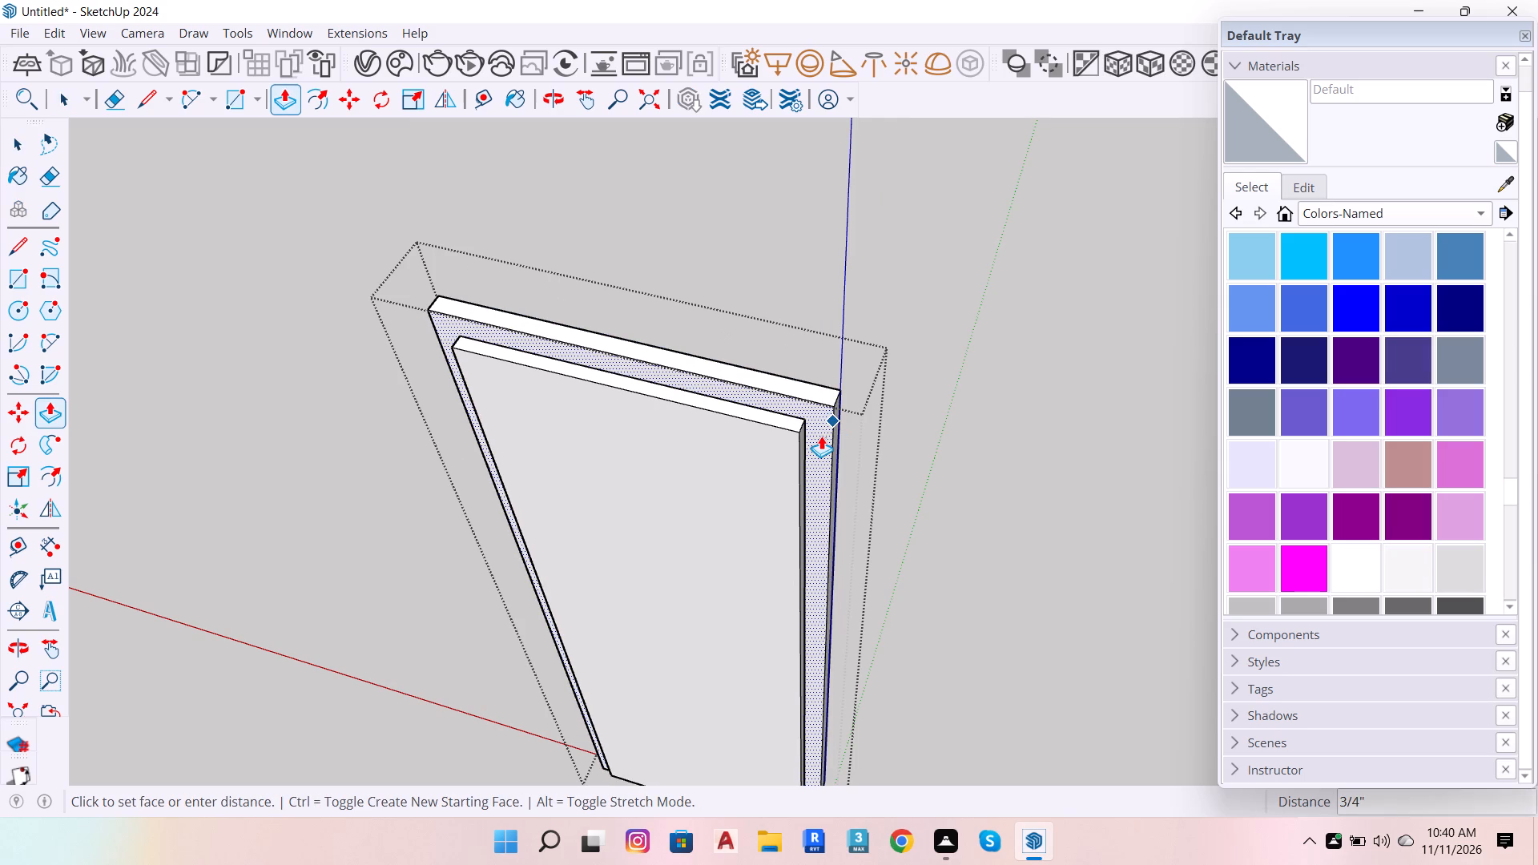
{"action": "type", "text": ".3"}
{"action": "key", "text": "Return"}
{"action": "key", "text": "space"}
{"action": "left_click", "coordinate": [992, 408]}
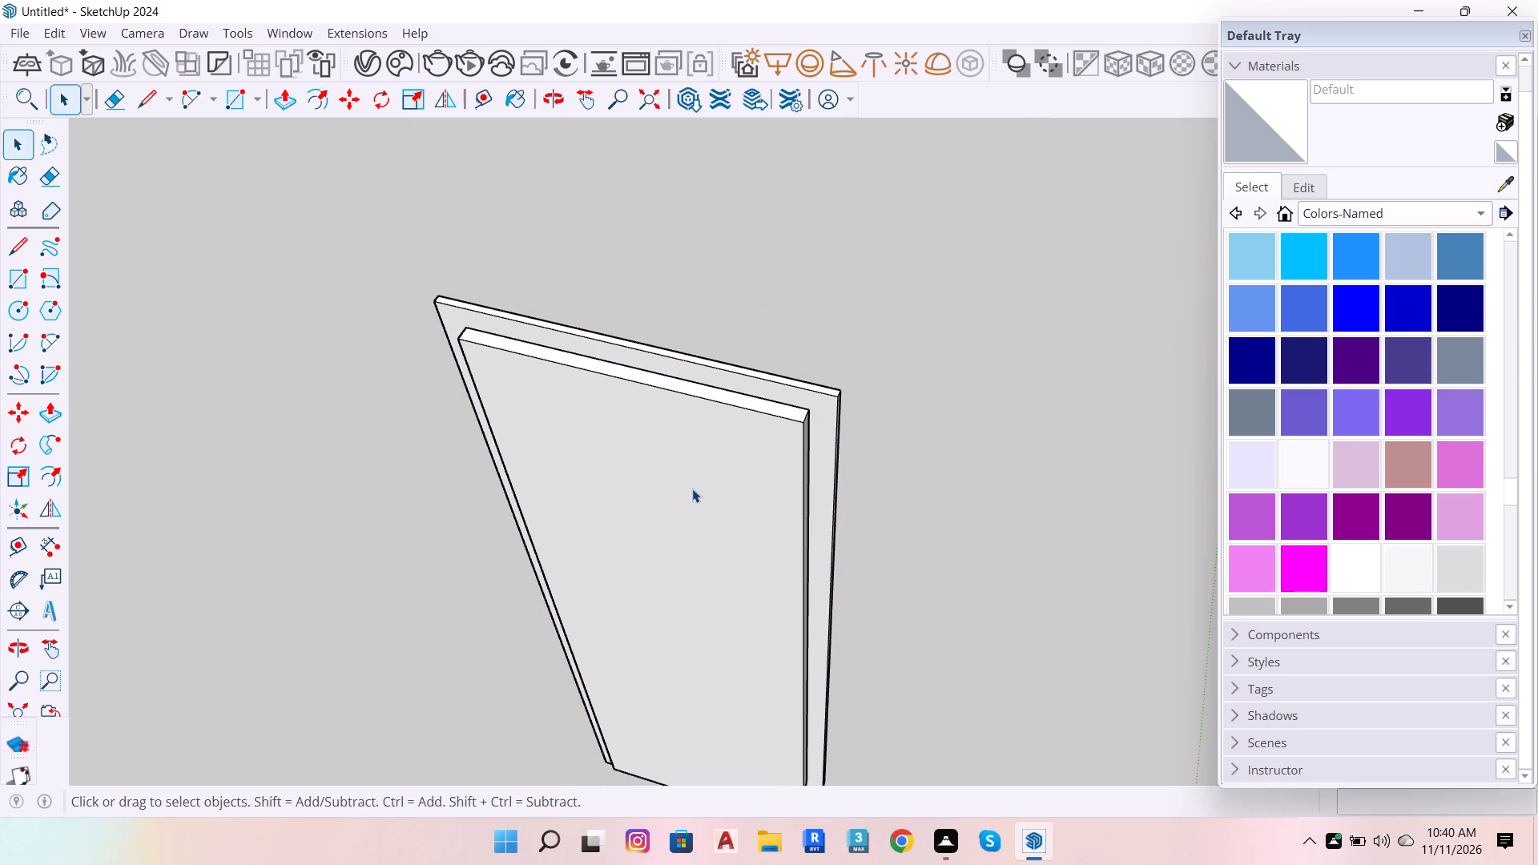
Convert the inset group behind the upper-right panel into a V-Ray mesh light and leave the panel's group.
{"action": "left_click", "coordinate": [690, 489]}
{"action": "double_click", "coordinate": [765, 558]}
{"action": "left_click", "coordinate": [762, 536]}
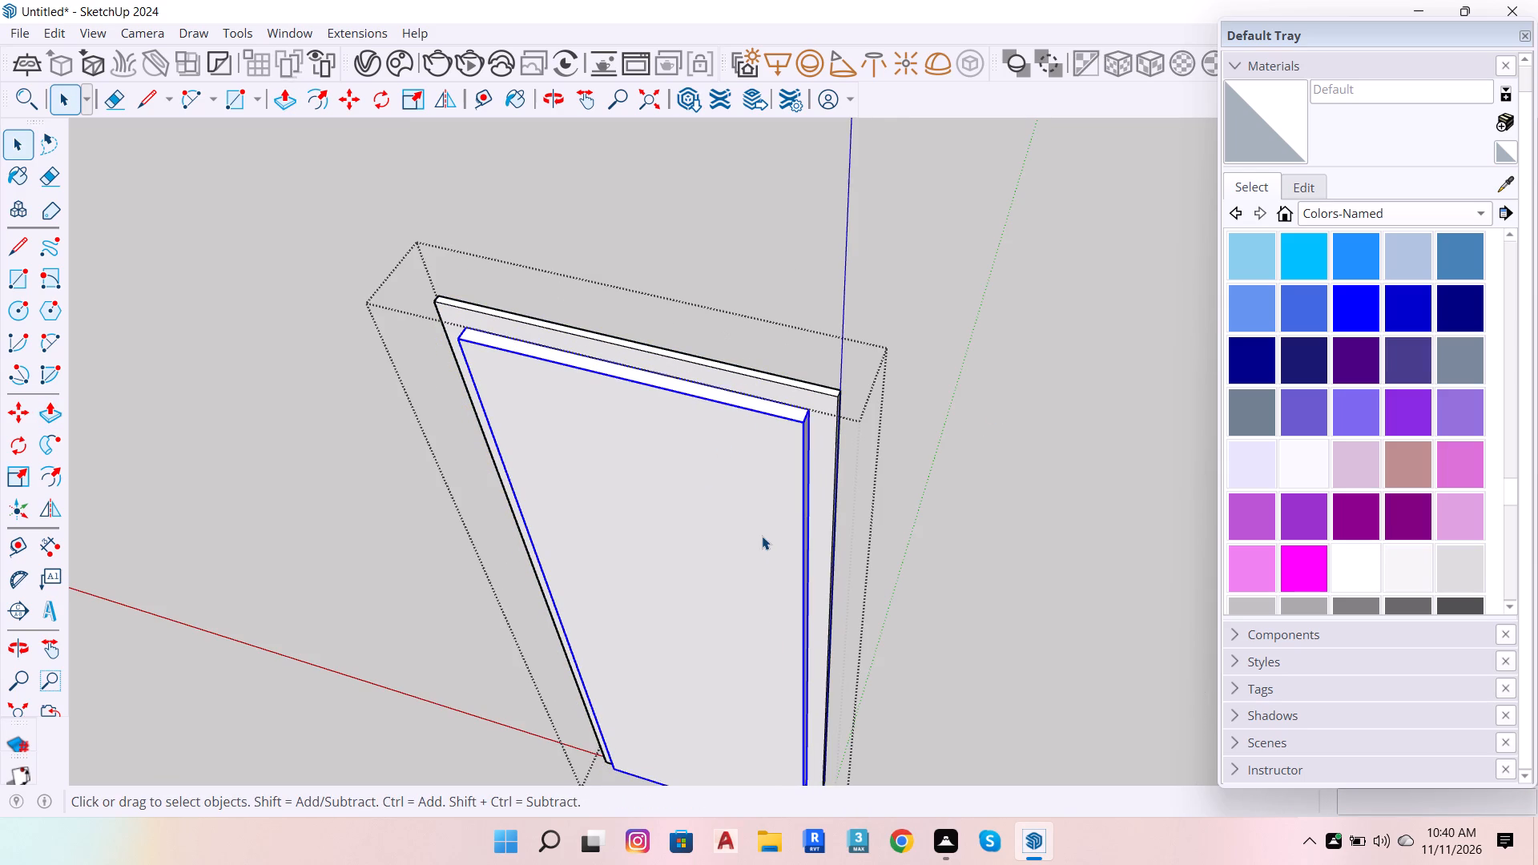
{"action": "left_click", "coordinate": [968, 54]}
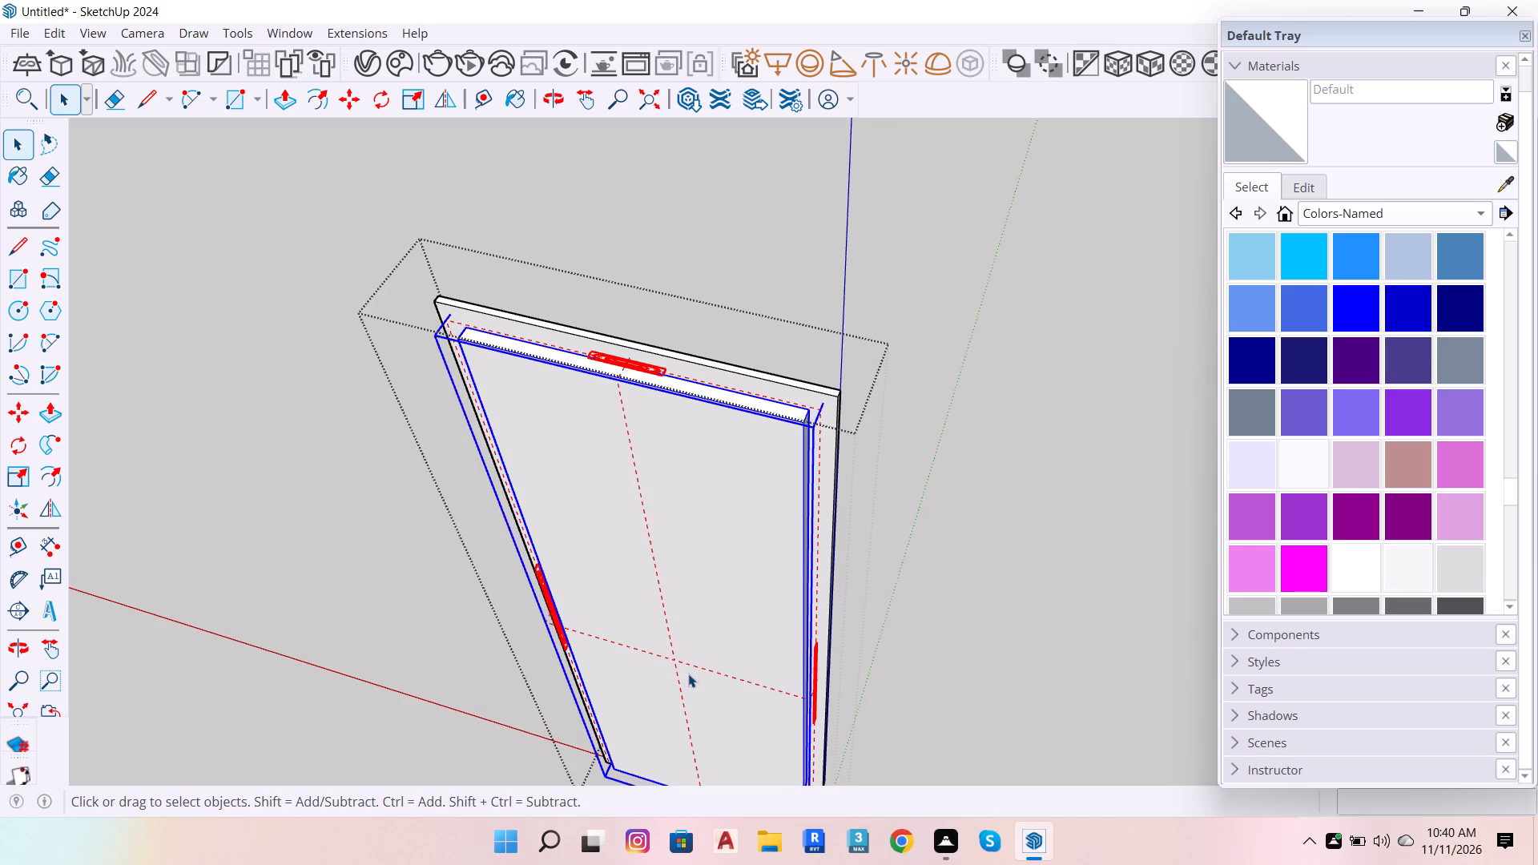
{"action": "left_click", "coordinate": [1155, 249]}
{"action": "key", "text": "space"}
{"action": "key", "text": "space"}
Move the lower-left rounded panel about 1' 8 5/8" back along the green axis to the bottom front corner of the slats.
{"action": "scroll", "coordinate": [426, 424], "scroll_direction": "down", "scroll_amount": 14}
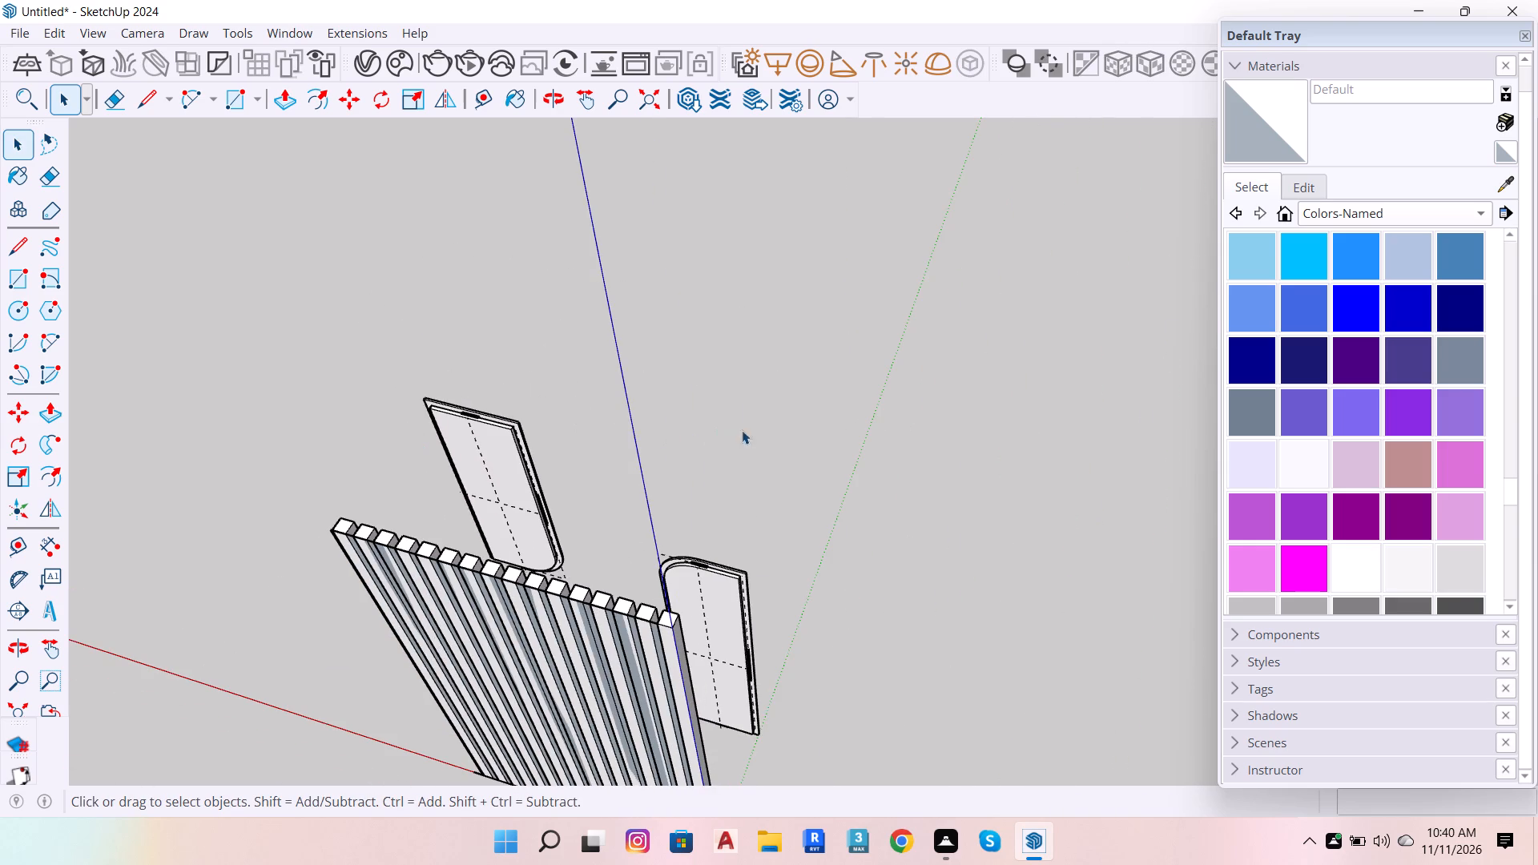
{"action": "key", "text": "o"}
{"action": "left_click_drag", "start_coordinate": [973, 387], "coordinate": [58, 479]}
{"action": "scroll", "coordinate": [682, 512], "scroll_direction": "down", "scroll_amount": 5}
{"action": "scroll", "coordinate": [696, 469], "scroll_direction": "up", "scroll_amount": 7}
{"action": "key", "text": "space"}
{"action": "left_click", "coordinate": [754, 379]}
{"action": "scroll", "coordinate": [692, 626], "scroll_direction": "up", "scroll_amount": 5}
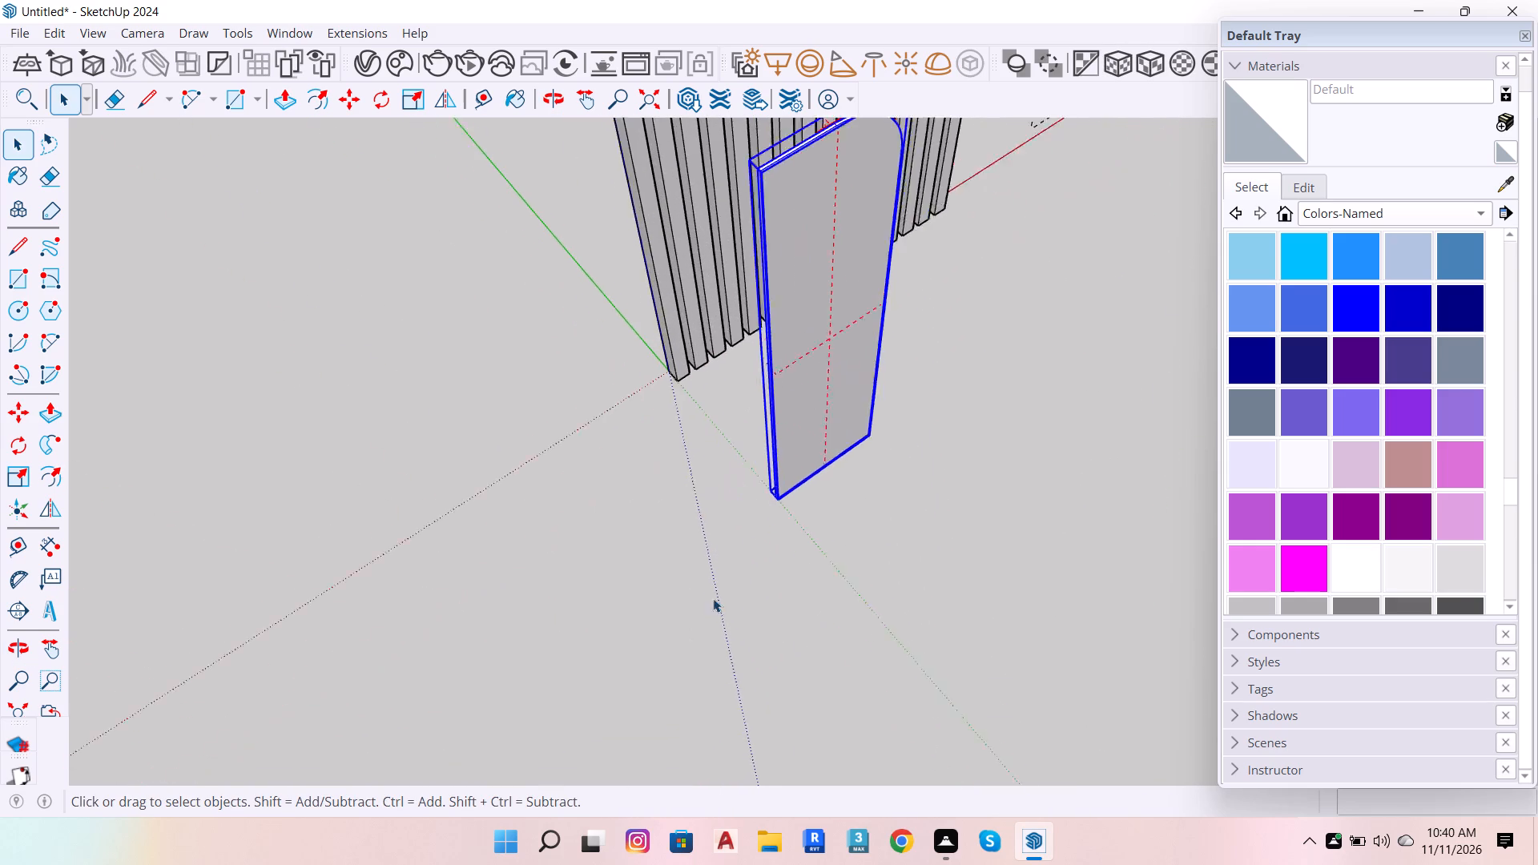
{"action": "scroll", "coordinate": [713, 598], "scroll_direction": "up", "scroll_amount": 2}
{"action": "scroll", "coordinate": [739, 512], "scroll_direction": "up", "scroll_amount": 7}
{"action": "key", "text": "m"}
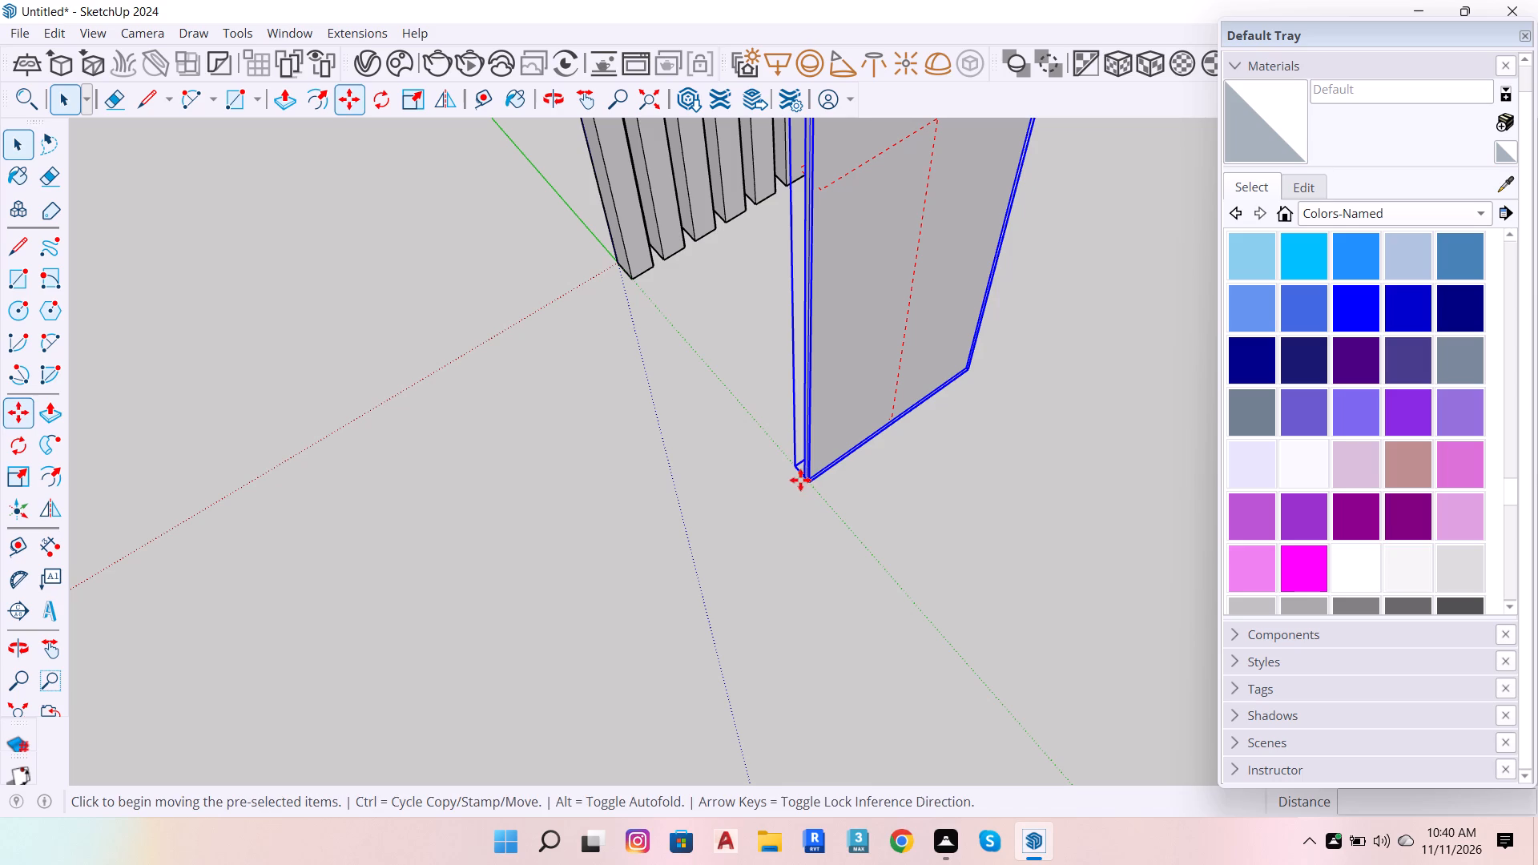
{"action": "left_click", "coordinate": [787, 468]}
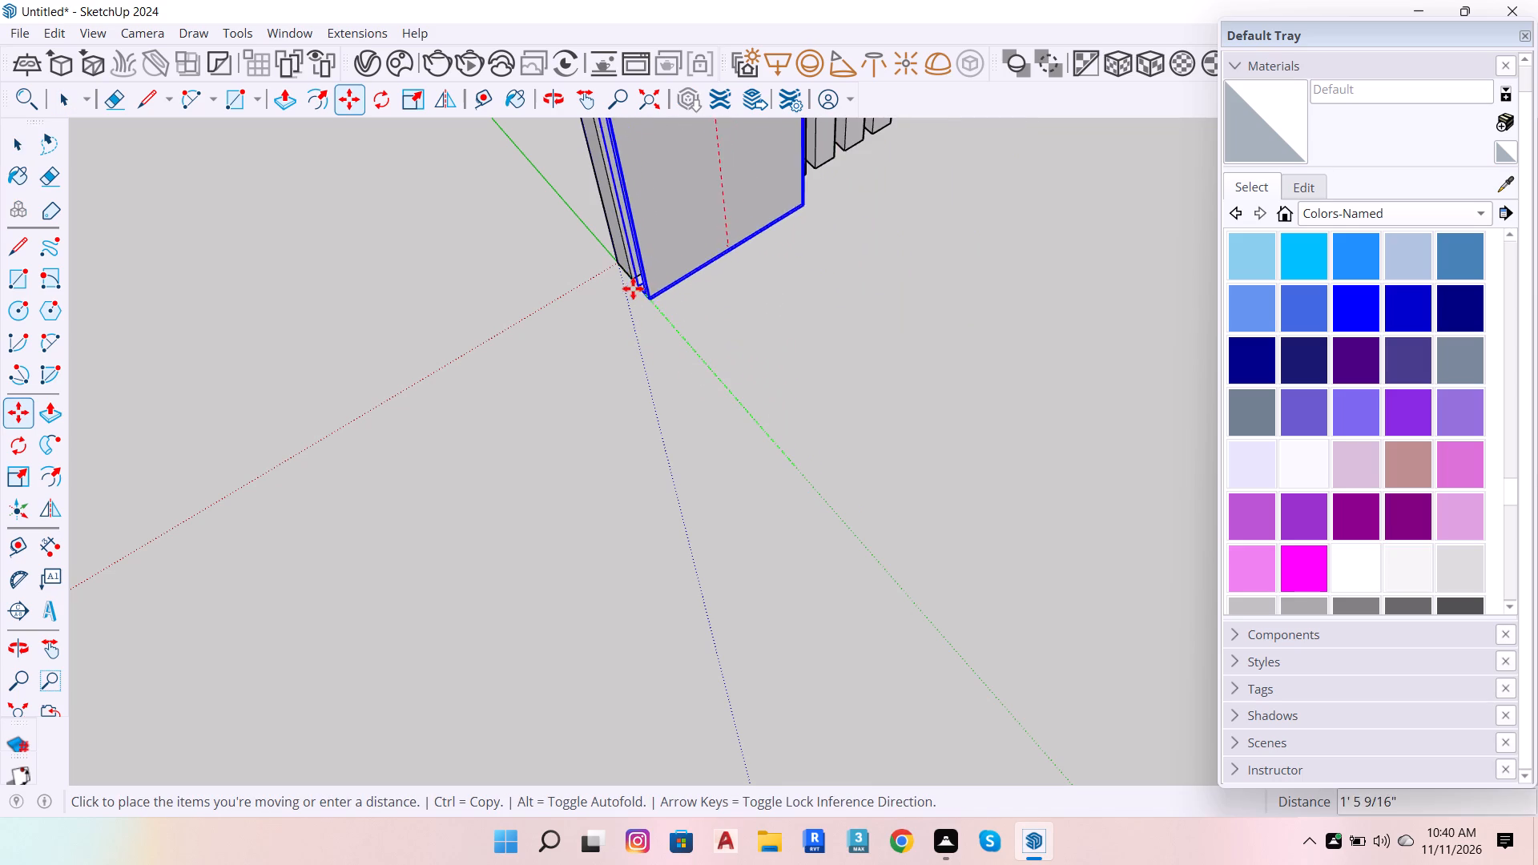
{"action": "scroll", "coordinate": [626, 276], "scroll_direction": "up", "scroll_amount": 14}
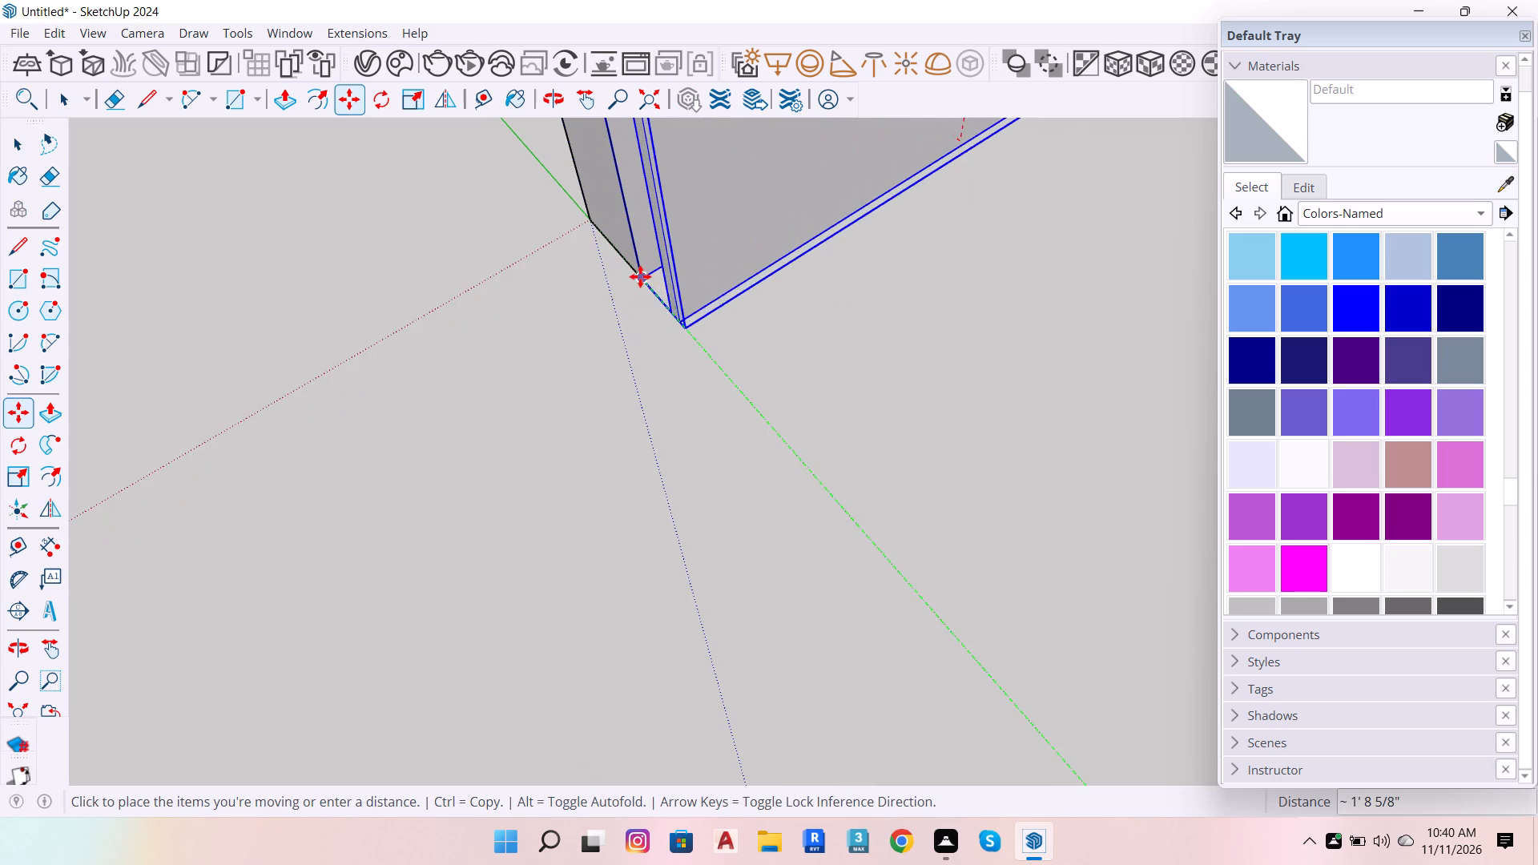
{"action": "left_click", "coordinate": [639, 276]}
Move the lower-left panel about 1/2" further along the green axis so its inset light meets the slat fronts.
{"action": "scroll", "coordinate": [1077, 534], "scroll_direction": "down", "scroll_amount": 15}
{"action": "scroll", "coordinate": [1001, 595], "scroll_direction": "down", "scroll_amount": 7}
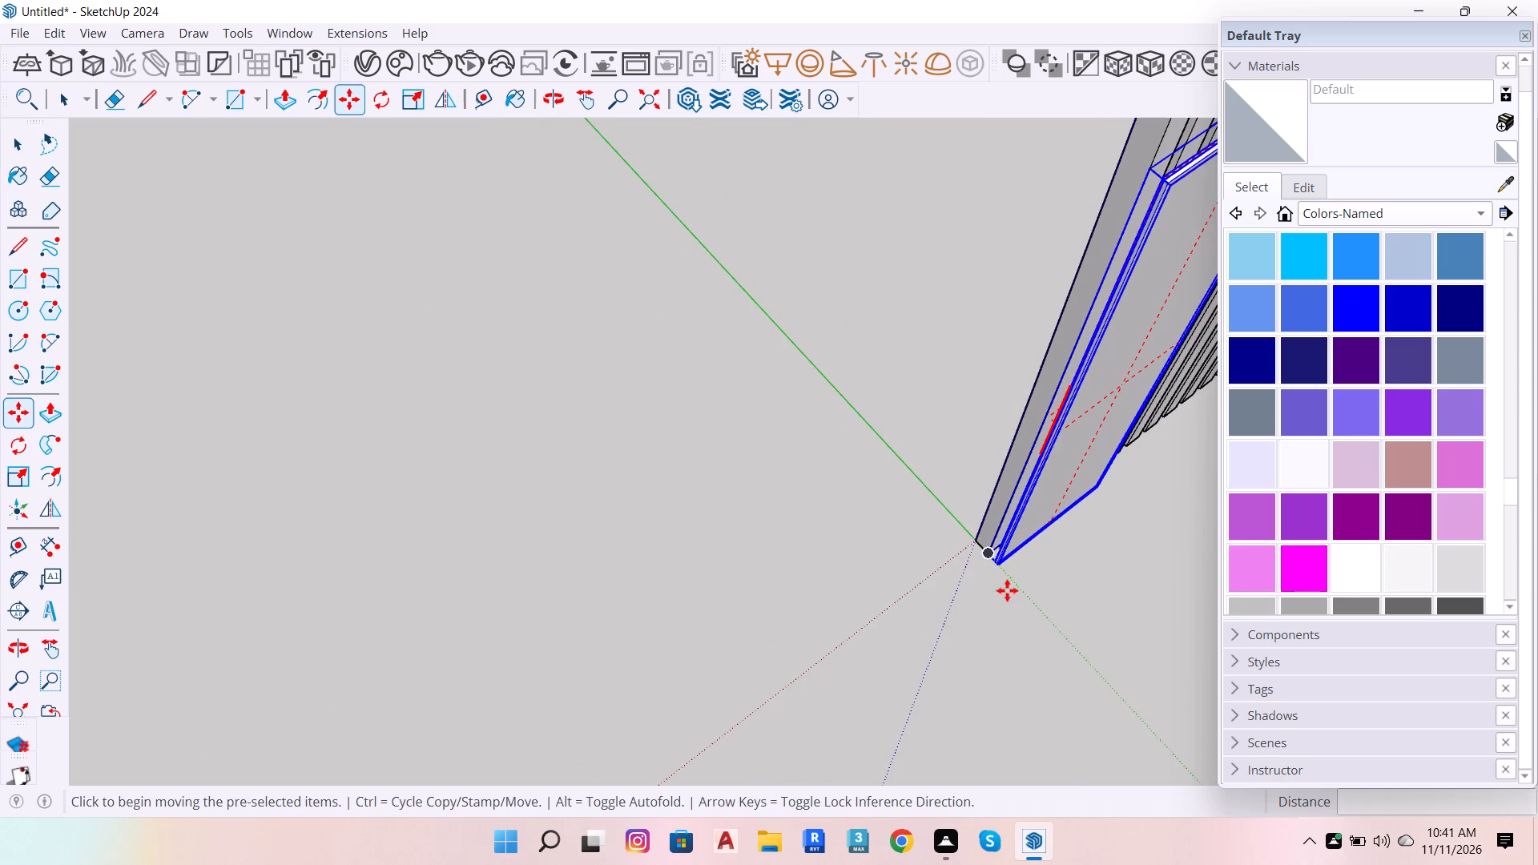
{"action": "key", "text": "o"}
{"action": "left_click_drag", "start_coordinate": [906, 540], "coordinate": [1074, 492]}
{"action": "scroll", "coordinate": [991, 454], "scroll_direction": "up", "scroll_amount": 10}
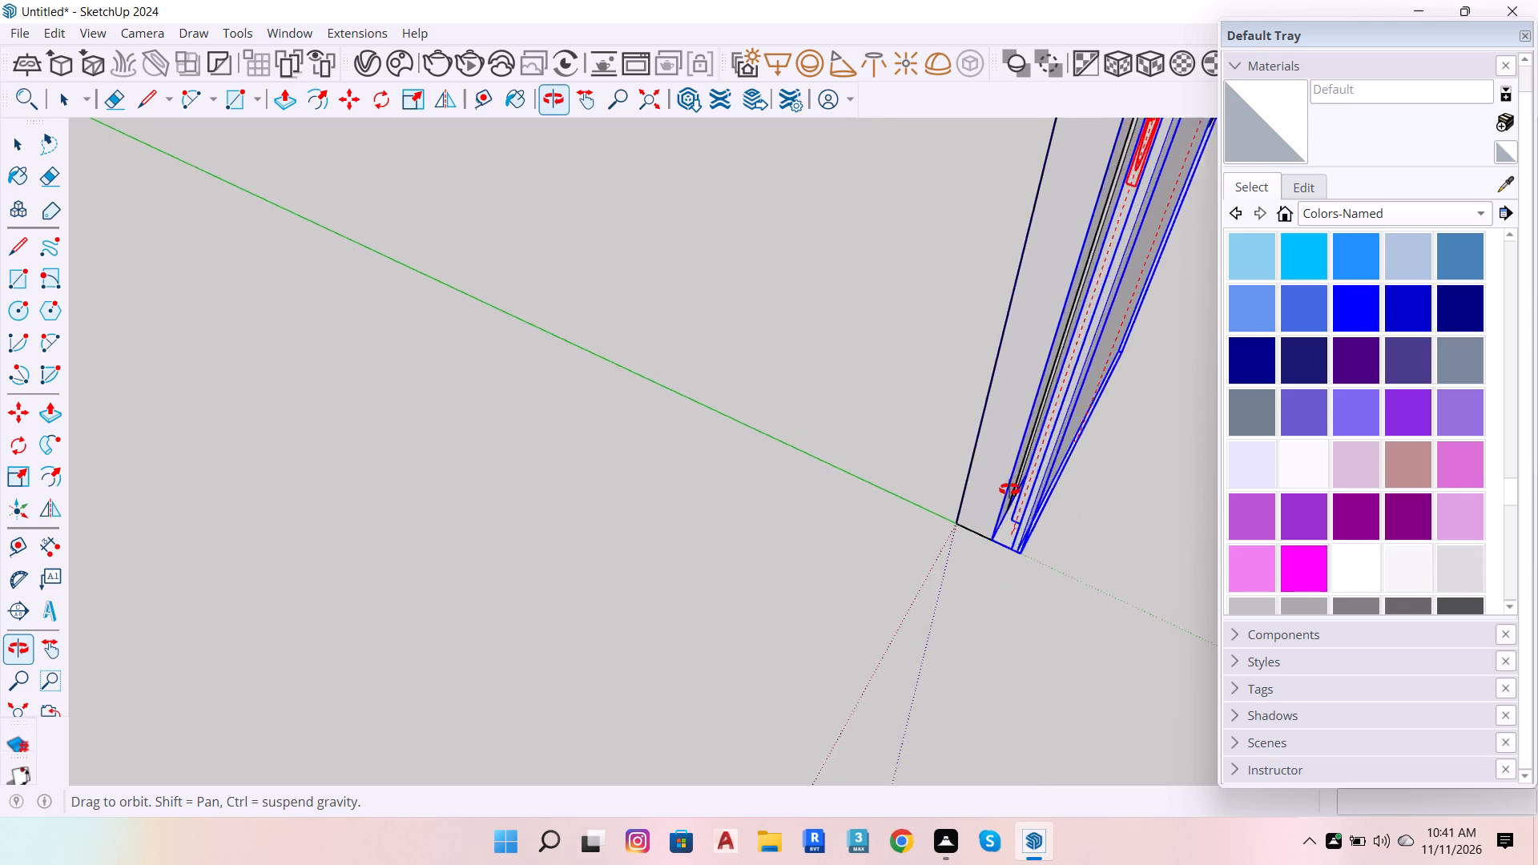
{"action": "scroll", "coordinate": [1009, 489], "scroll_direction": "up", "scroll_amount": 2}
{"action": "scroll", "coordinate": [1041, 553], "scroll_direction": "up", "scroll_amount": 7}
{"action": "key", "text": "space"}
{"action": "scroll", "coordinate": [1017, 531], "scroll_direction": "up", "scroll_amount": 4}
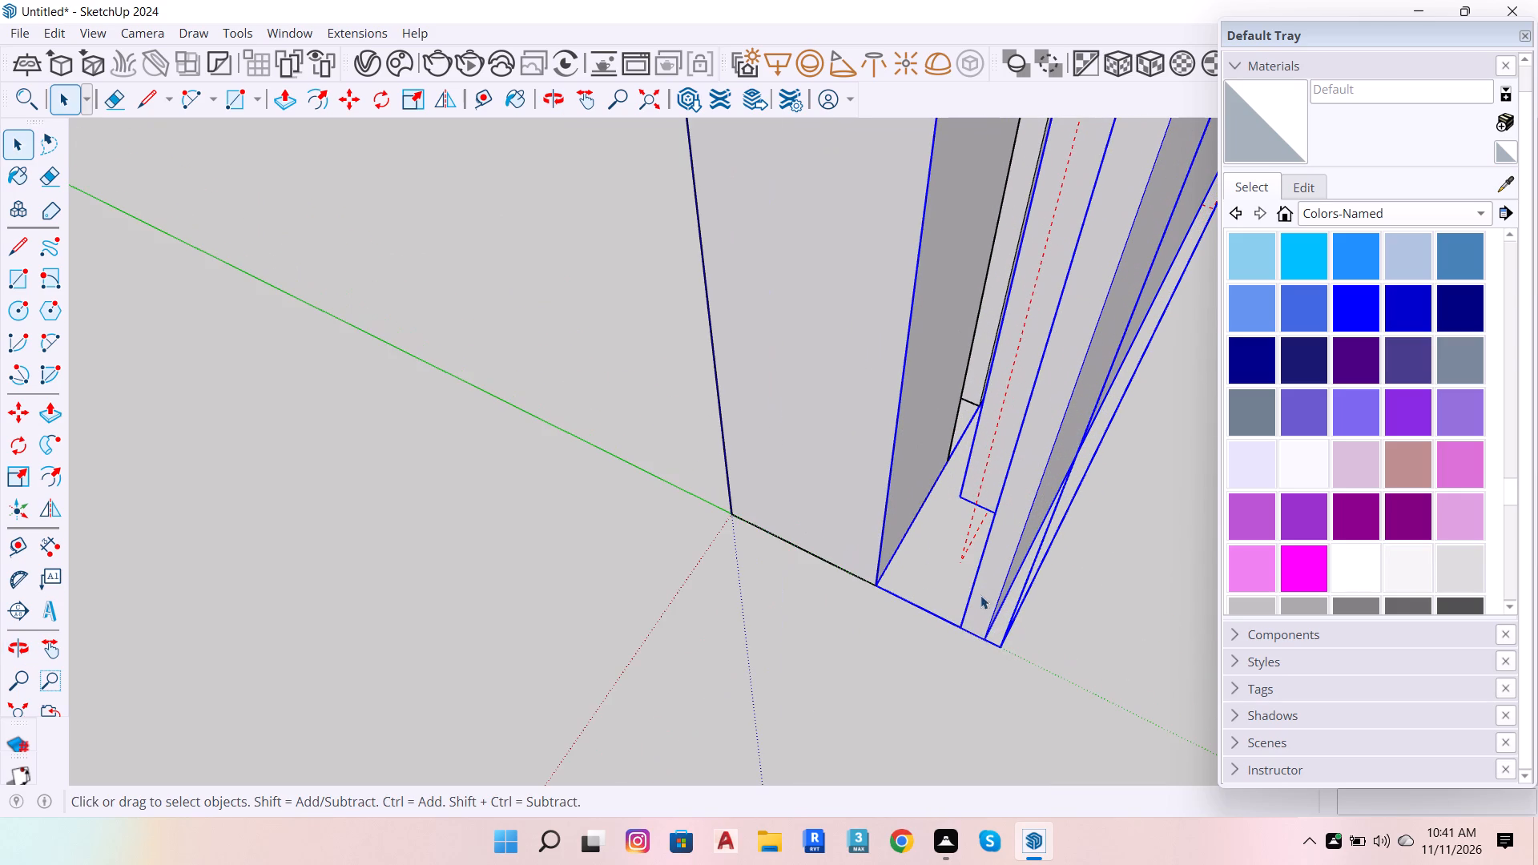
{"action": "key", "text": "m"}
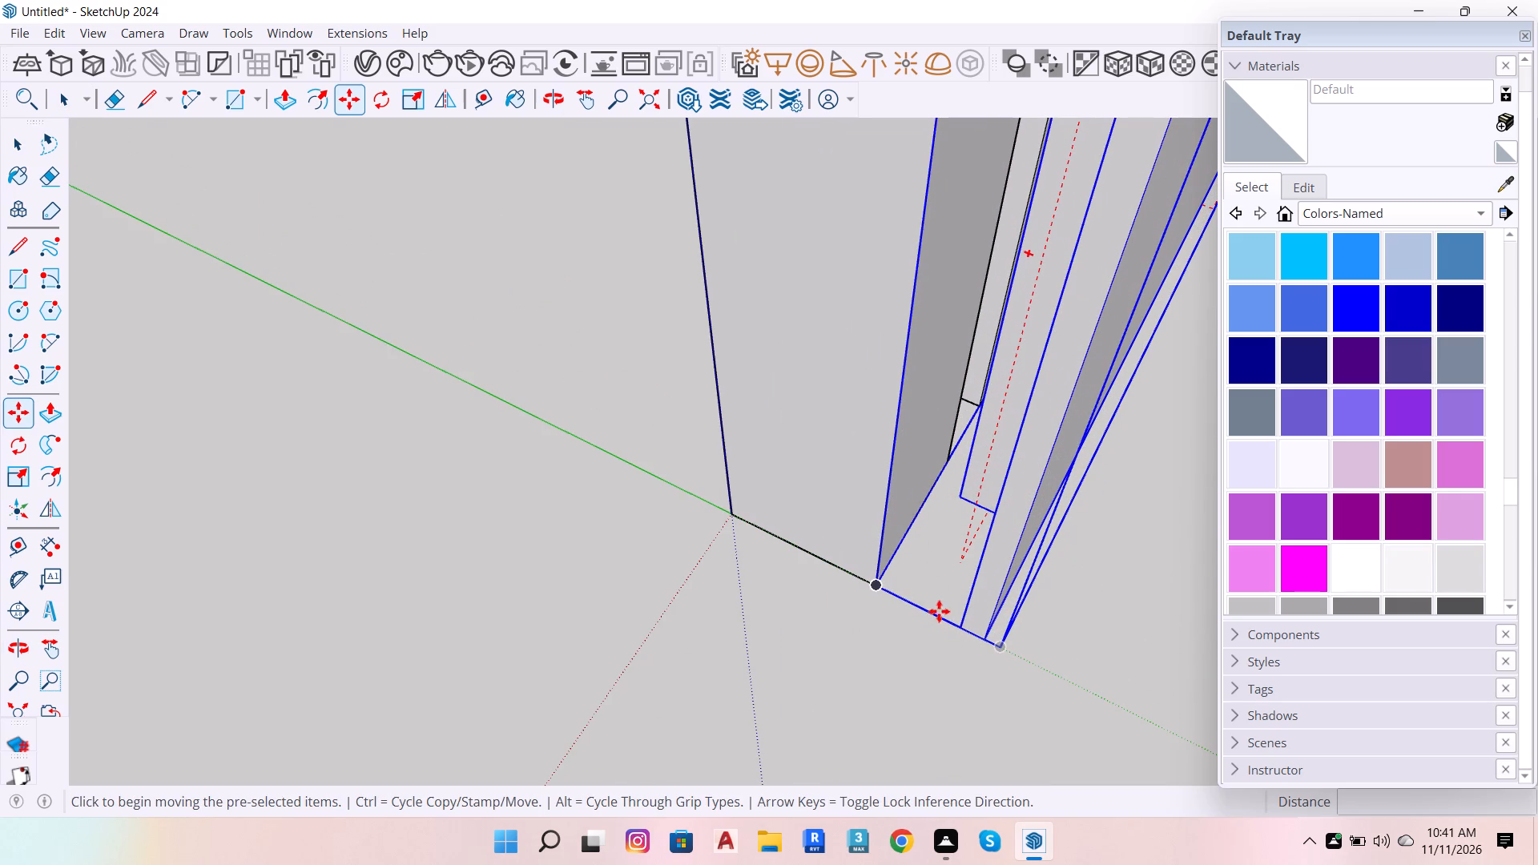
{"action": "left_click", "coordinate": [959, 493]}
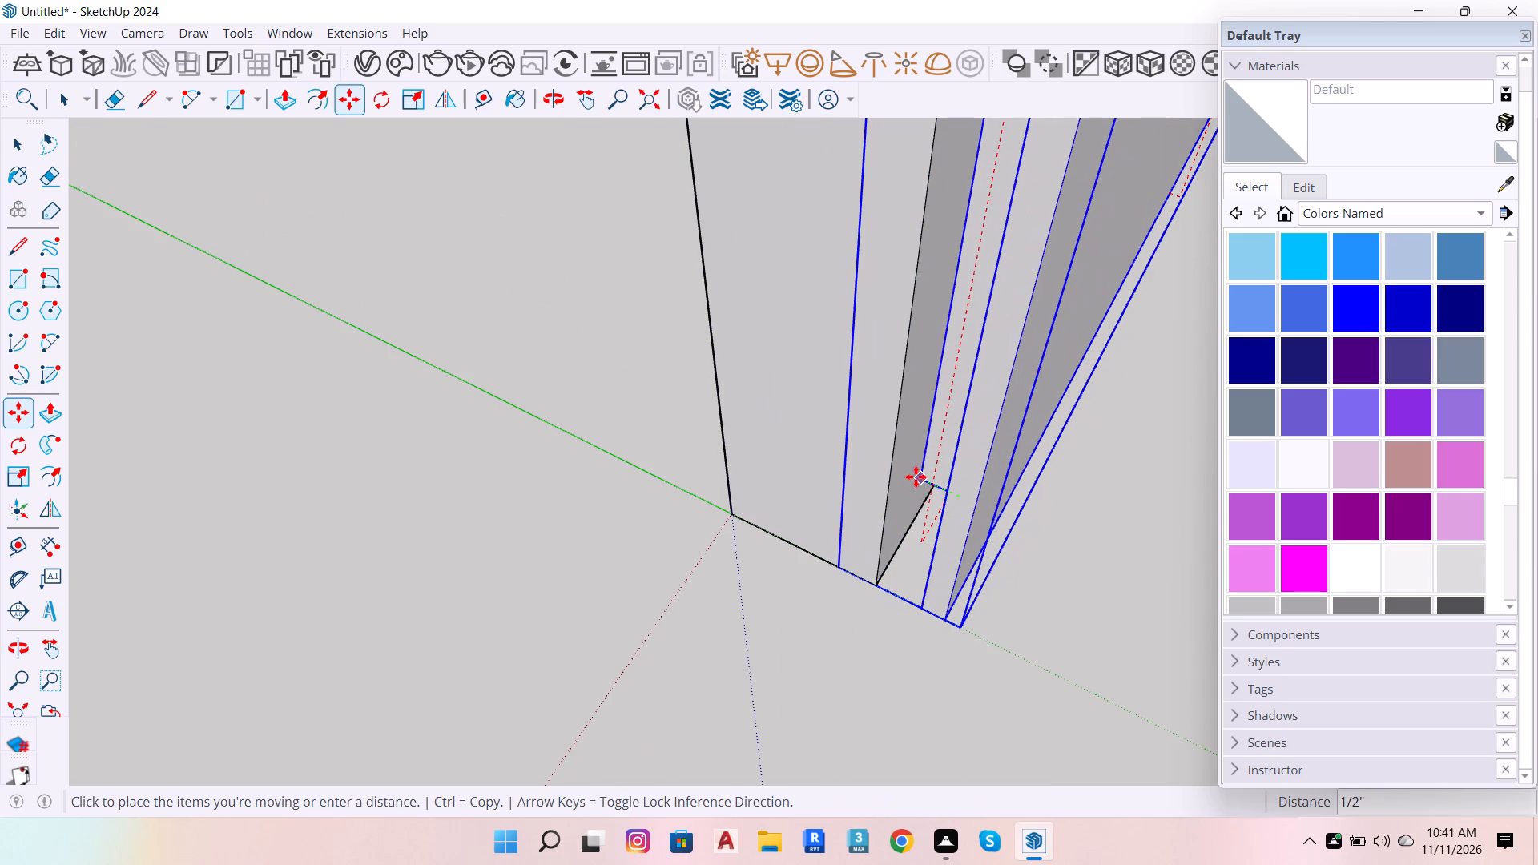
{"action": "left_click", "coordinate": [914, 474]}
{"action": "scroll", "coordinate": [599, 566], "scroll_direction": "down", "scroll_amount": 14}
{"action": "key", "text": "space"}
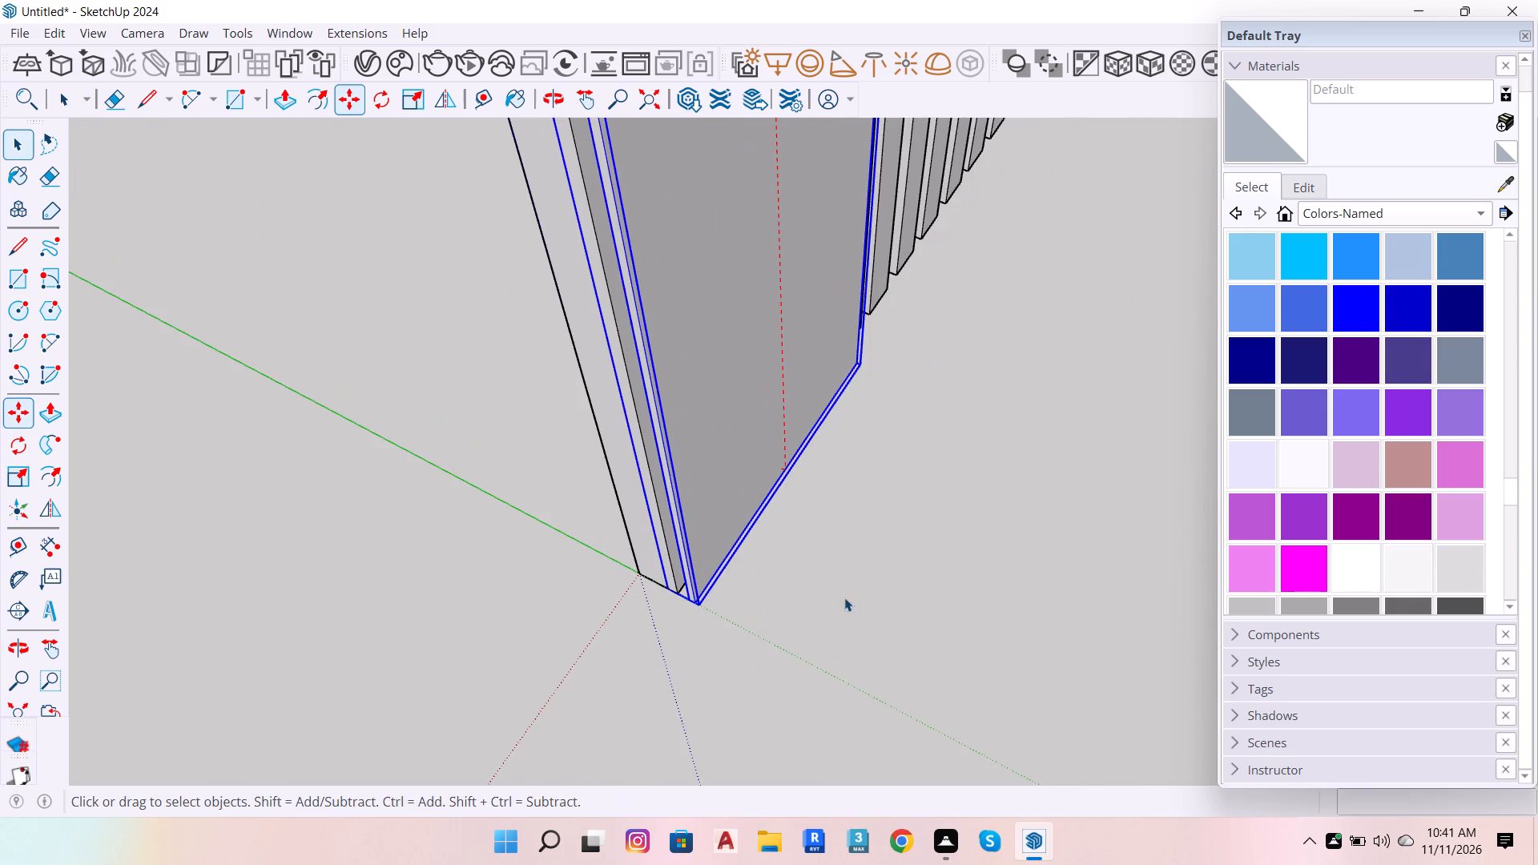
{"action": "left_click", "coordinate": [868, 590]}
Move the upper-right rounded panel about 1' 9 1/8" along the green axis so its inset light meets the slat fronts.
{"action": "scroll", "coordinate": [451, 691], "scroll_direction": "down", "scroll_amount": 20}
{"action": "scroll", "coordinate": [451, 691], "scroll_direction": "down", "scroll_amount": 2}
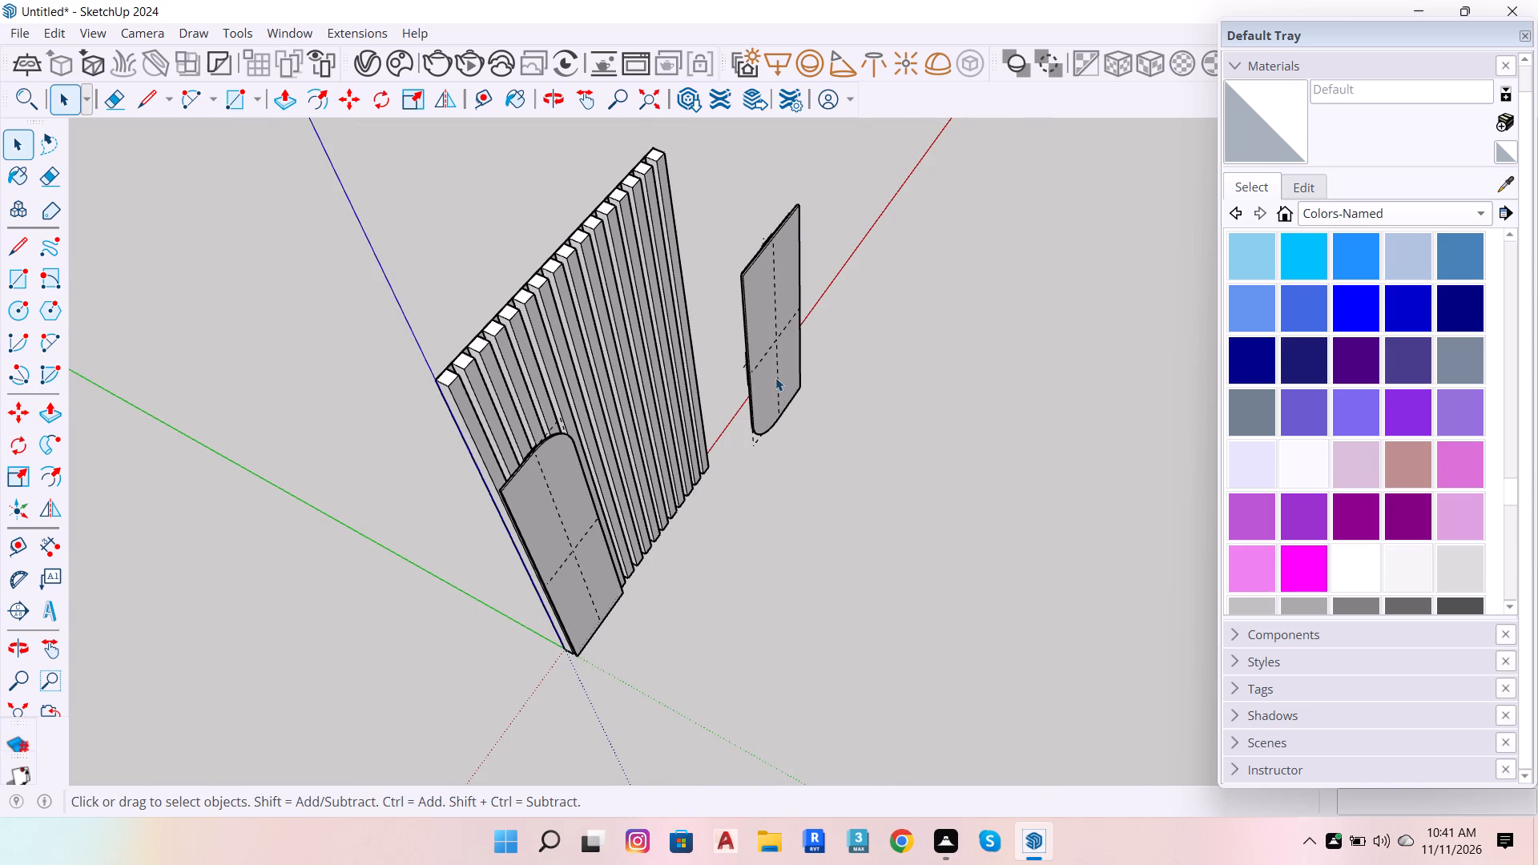
{"action": "left_click", "coordinate": [775, 377]}
{"action": "scroll", "coordinate": [851, 558], "scroll_direction": "down", "scroll_amount": 7}
{"action": "scroll", "coordinate": [521, 517], "scroll_direction": "down", "scroll_amount": 7}
{"action": "key", "text": "o"}
{"action": "left_click_drag", "start_coordinate": [1021, 252], "coordinate": [871, 382]}
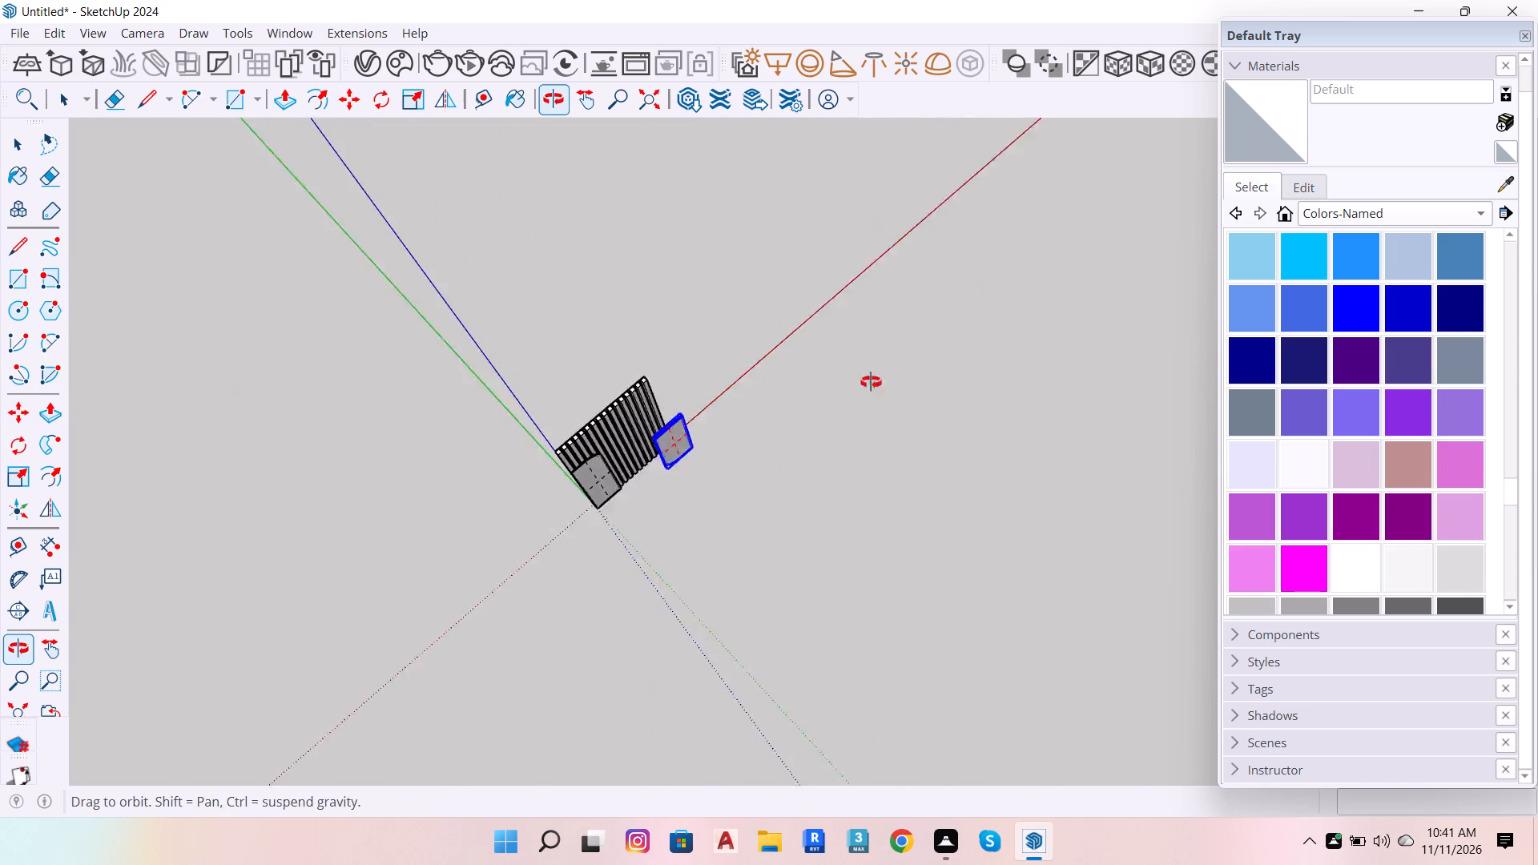
{"action": "left_click_drag", "start_coordinate": [871, 382], "coordinate": [329, 441]}
{"action": "scroll", "coordinate": [893, 267], "scroll_direction": "up", "scroll_amount": 13}
{"action": "left_click_drag", "start_coordinate": [739, 393], "coordinate": [599, 385]}
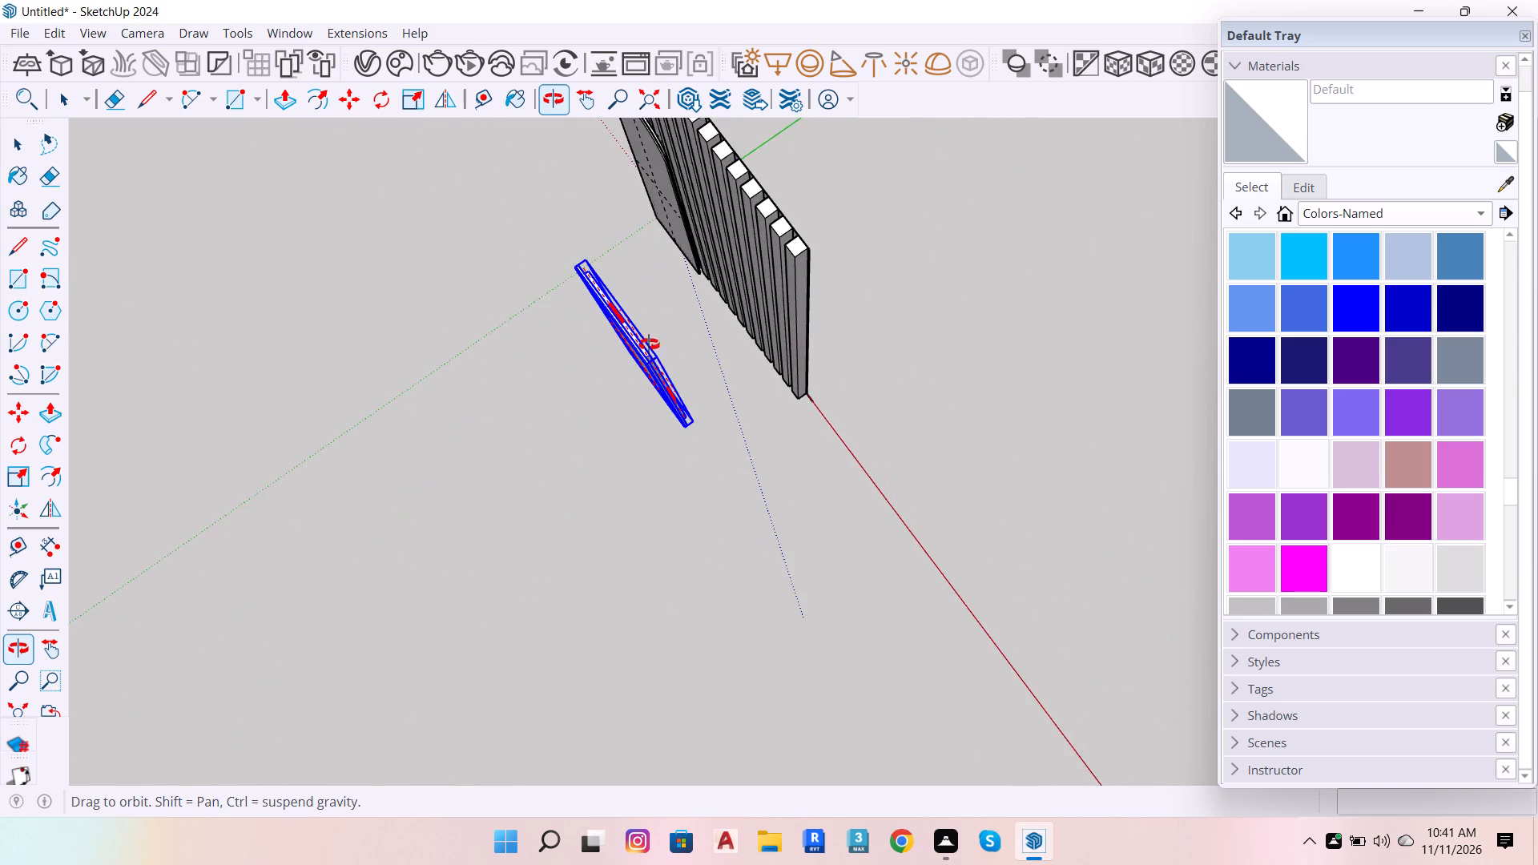
{"action": "scroll", "coordinate": [659, 335], "scroll_direction": "up", "scroll_amount": 6}
{"action": "key", "text": "space"}
{"action": "scroll", "coordinate": [638, 396], "scroll_direction": "up", "scroll_amount": 5}
{"action": "key", "text": "m"}
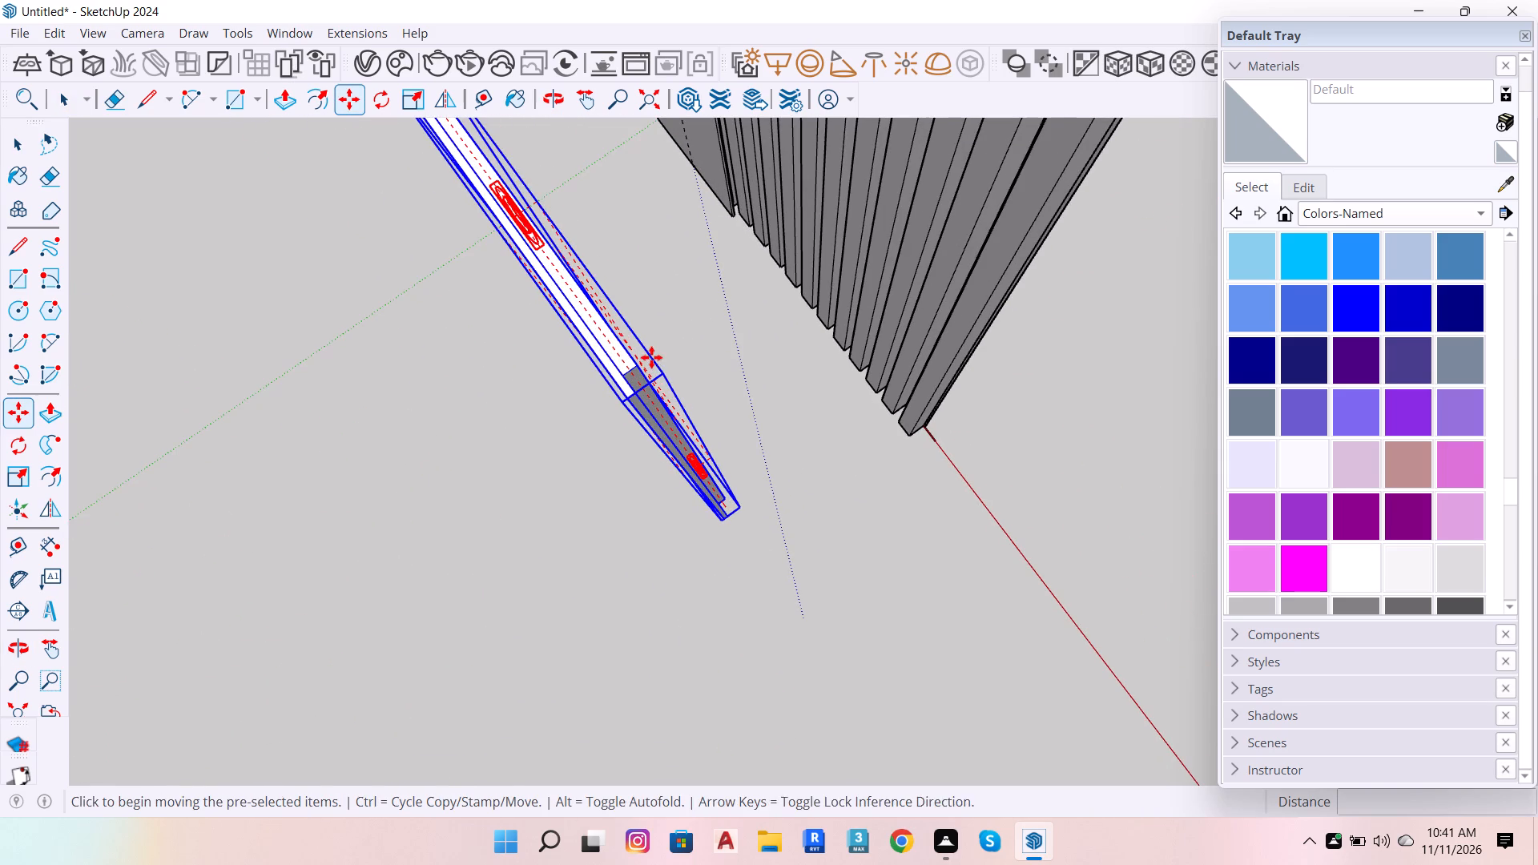
{"action": "left_click", "coordinate": [639, 362]}
{"action": "scroll", "coordinate": [777, 323], "scroll_direction": "down", "scroll_amount": 10}
{"action": "key", "text": "Left"}
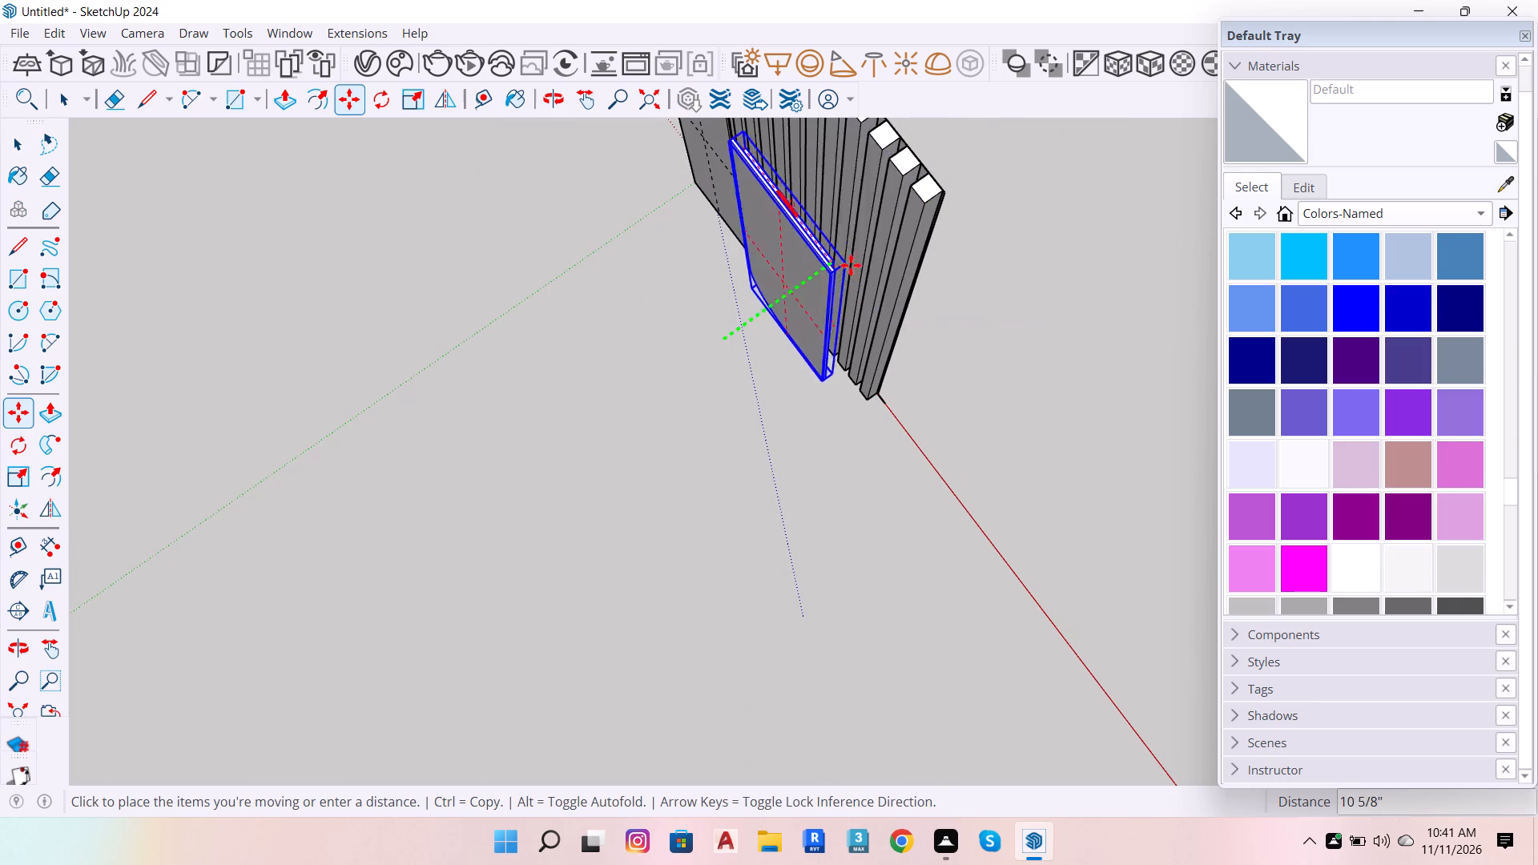
{"action": "scroll", "coordinate": [921, 188], "scroll_direction": "up", "scroll_amount": 17}
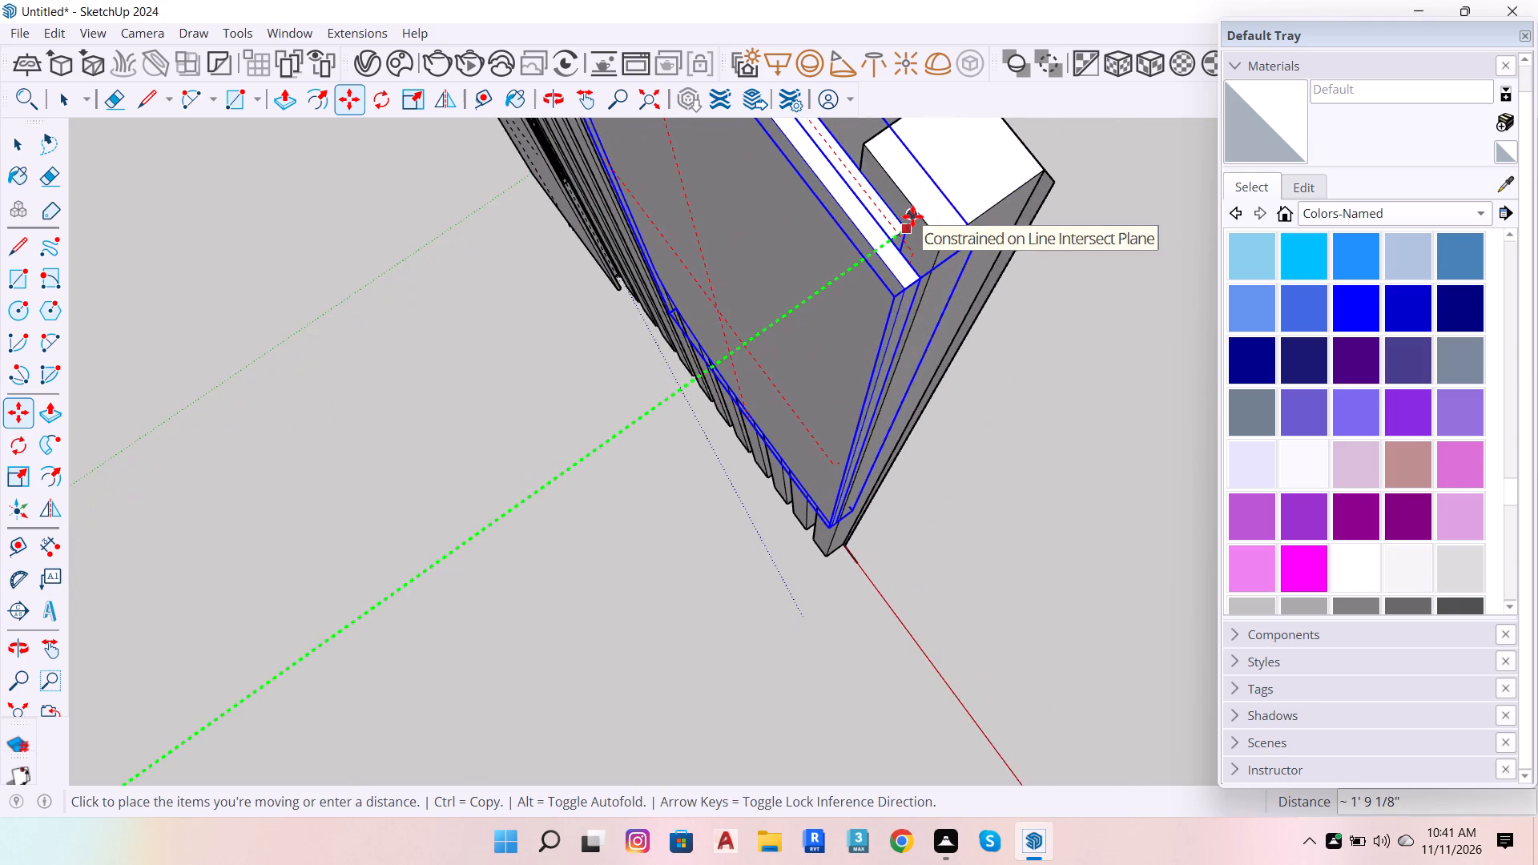
{"action": "scroll", "coordinate": [912, 216], "scroll_direction": "up", "scroll_amount": 11}
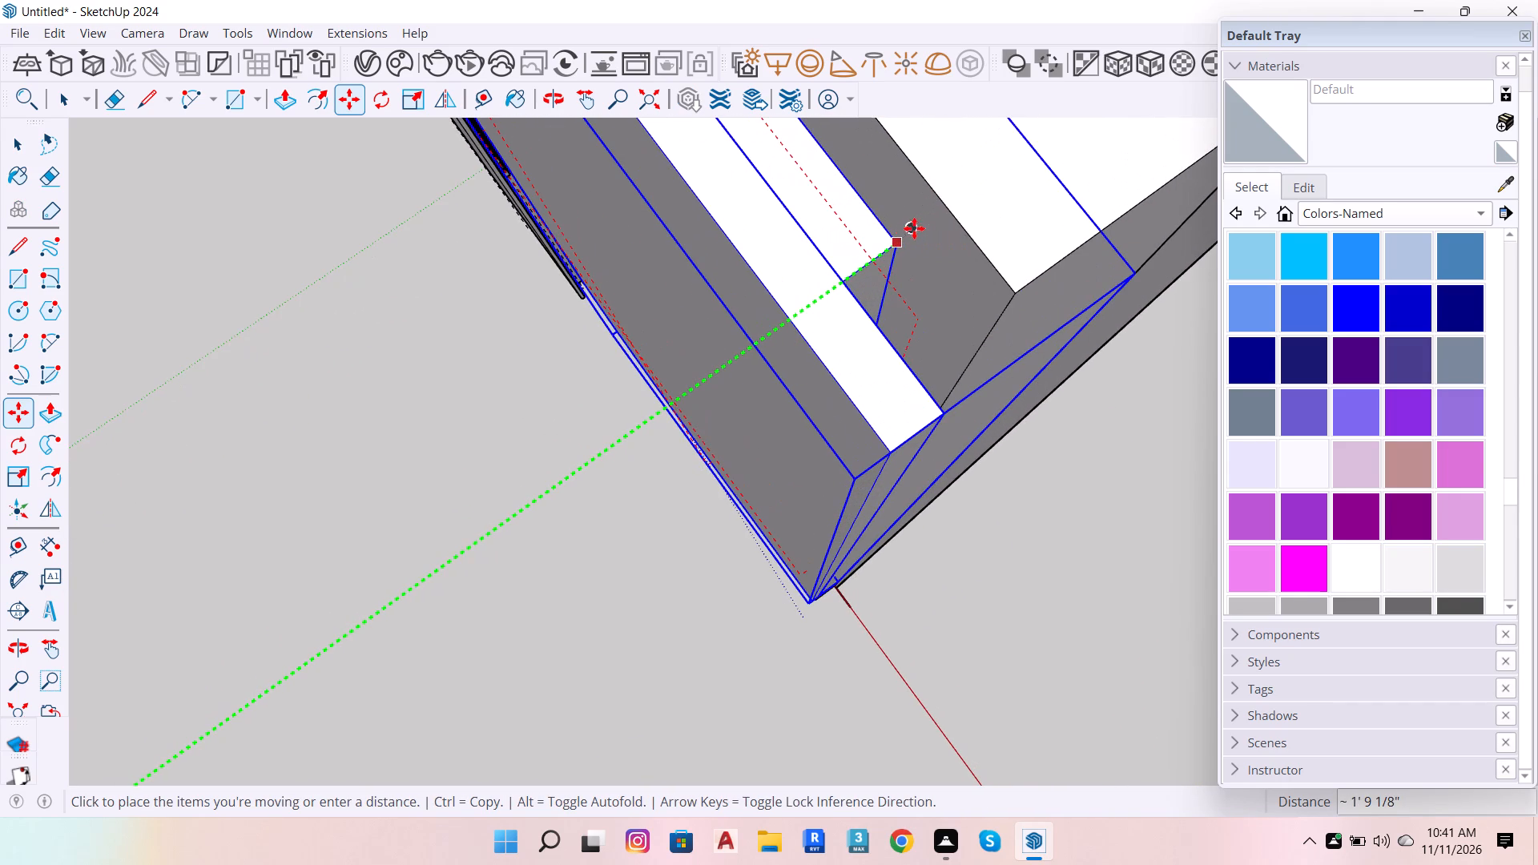
{"action": "left_click", "coordinate": [913, 228]}
{"action": "scroll", "coordinate": [876, 296], "scroll_direction": "down", "scroll_amount": 7}
{"action": "scroll", "coordinate": [780, 381], "scroll_direction": "down", "scroll_amount": 6}
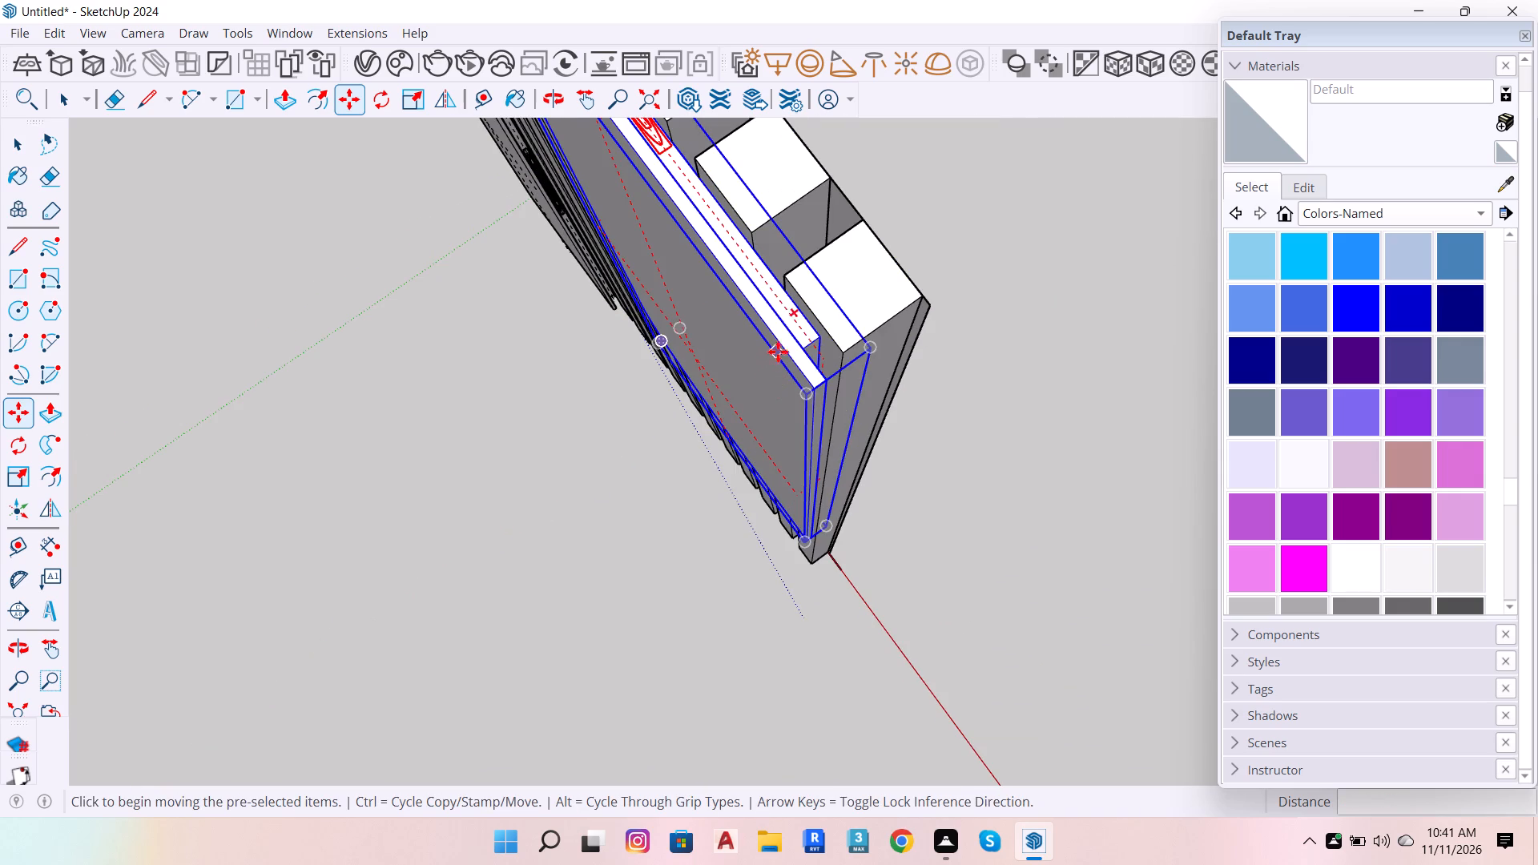
{"action": "key", "text": "space"}
Examine how the upper-right panel's inset light meets the slats and check both panels from the front.
{"action": "key", "text": "o"}
{"action": "left_click_drag", "start_coordinate": [974, 236], "coordinate": [615, 469]}
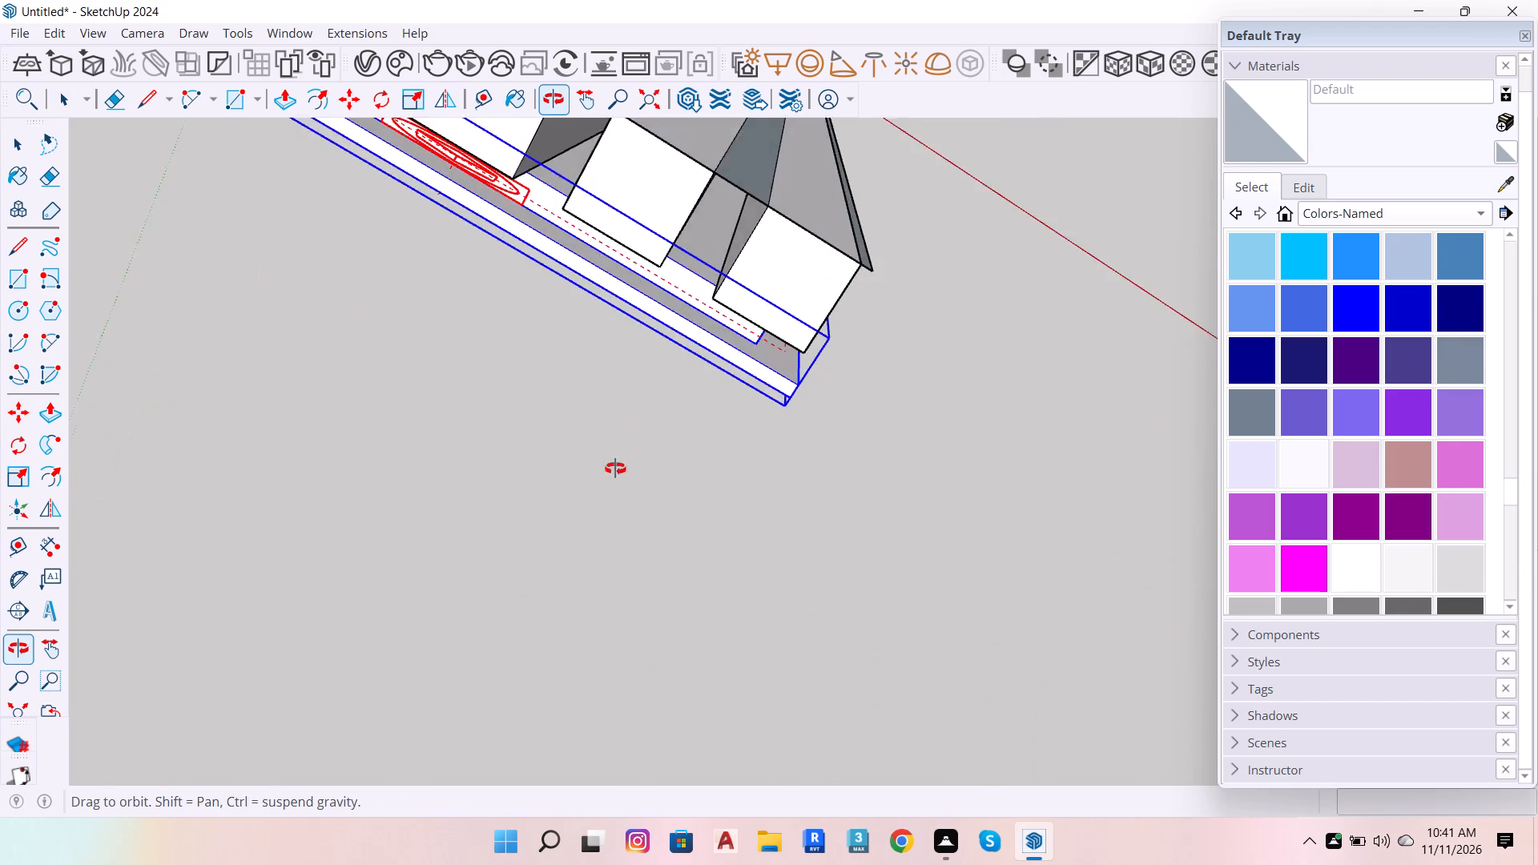
{"action": "left_click_drag", "start_coordinate": [615, 469], "coordinate": [740, 215]}
{"action": "key", "text": "space"}
{"action": "double_click", "coordinate": [1093, 233]}
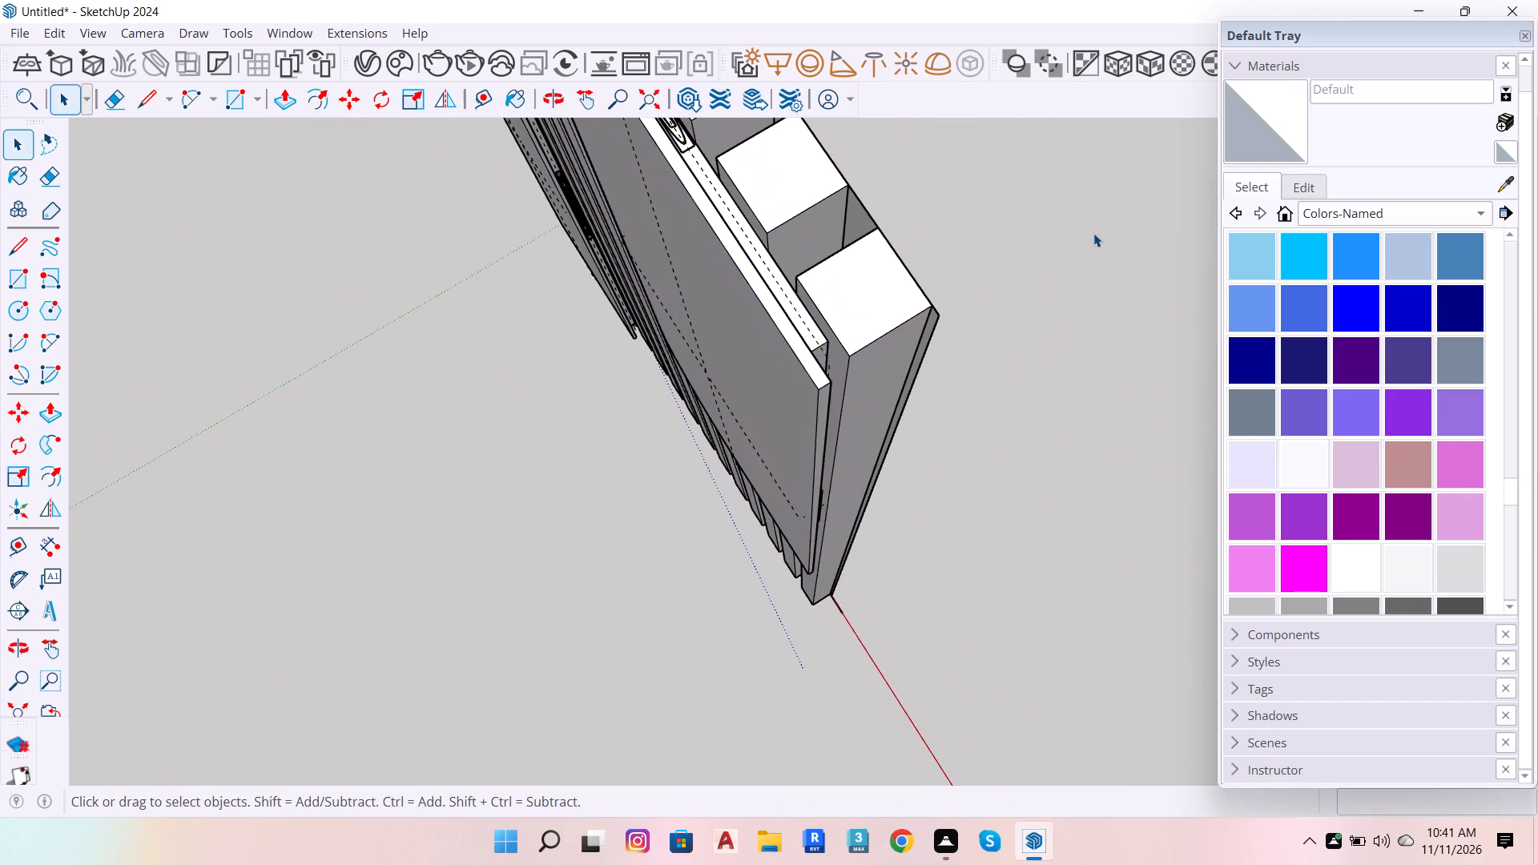
{"action": "scroll", "coordinate": [513, 396], "scroll_direction": "up", "scroll_amount": 6}
{"action": "scroll", "coordinate": [417, 427], "scroll_direction": "down", "scroll_amount": 12}
{"action": "scroll", "coordinate": [516, 393], "scroll_direction": "up", "scroll_amount": 13}
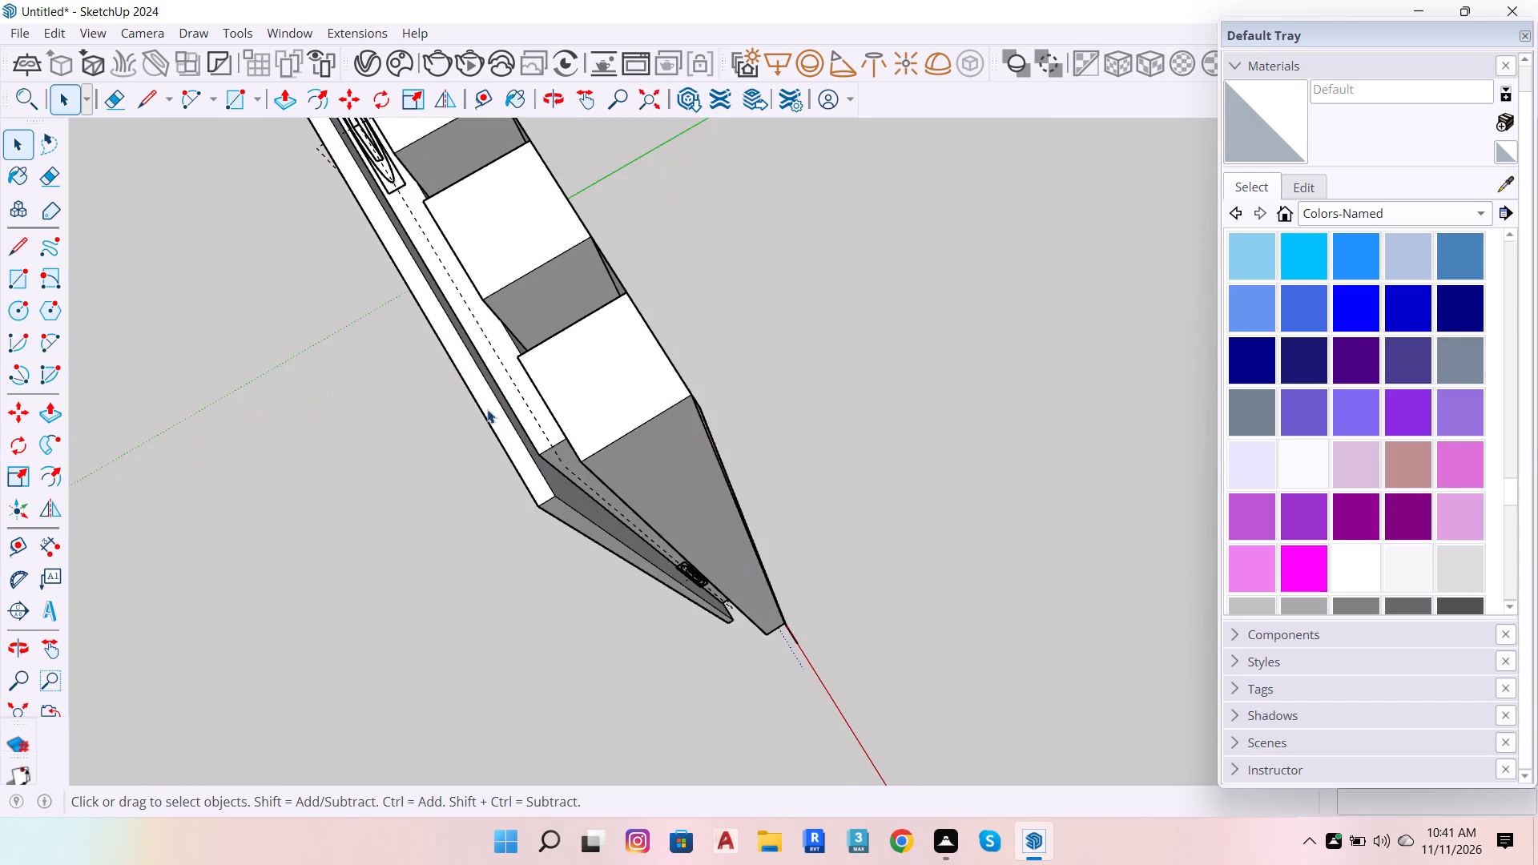
{"action": "scroll", "coordinate": [502, 388], "scroll_direction": "up", "scroll_amount": 16}
{"action": "scroll", "coordinate": [639, 408], "scroll_direction": "up", "scroll_amount": 7}
{"action": "scroll", "coordinate": [646, 412], "scroll_direction": "down", "scroll_amount": 13}
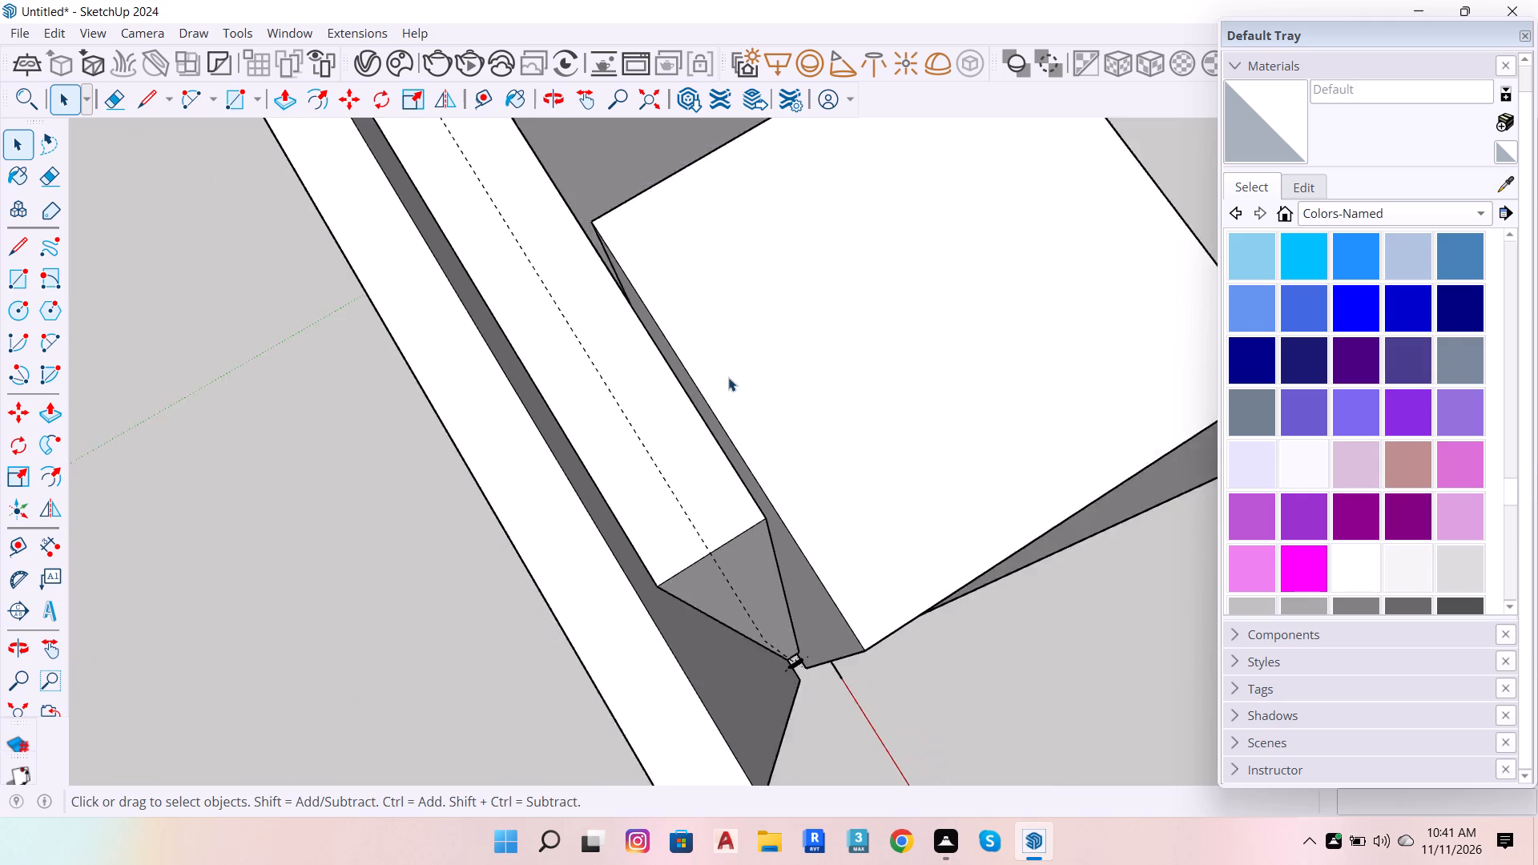
{"action": "scroll", "coordinate": [728, 377], "scroll_direction": "down", "scroll_amount": 20}
{"action": "scroll", "coordinate": [728, 377], "scroll_direction": "down", "scroll_amount": 20}
{"action": "scroll", "coordinate": [728, 377], "scroll_direction": "down", "scroll_amount": 5}
{"action": "key", "text": "space"}
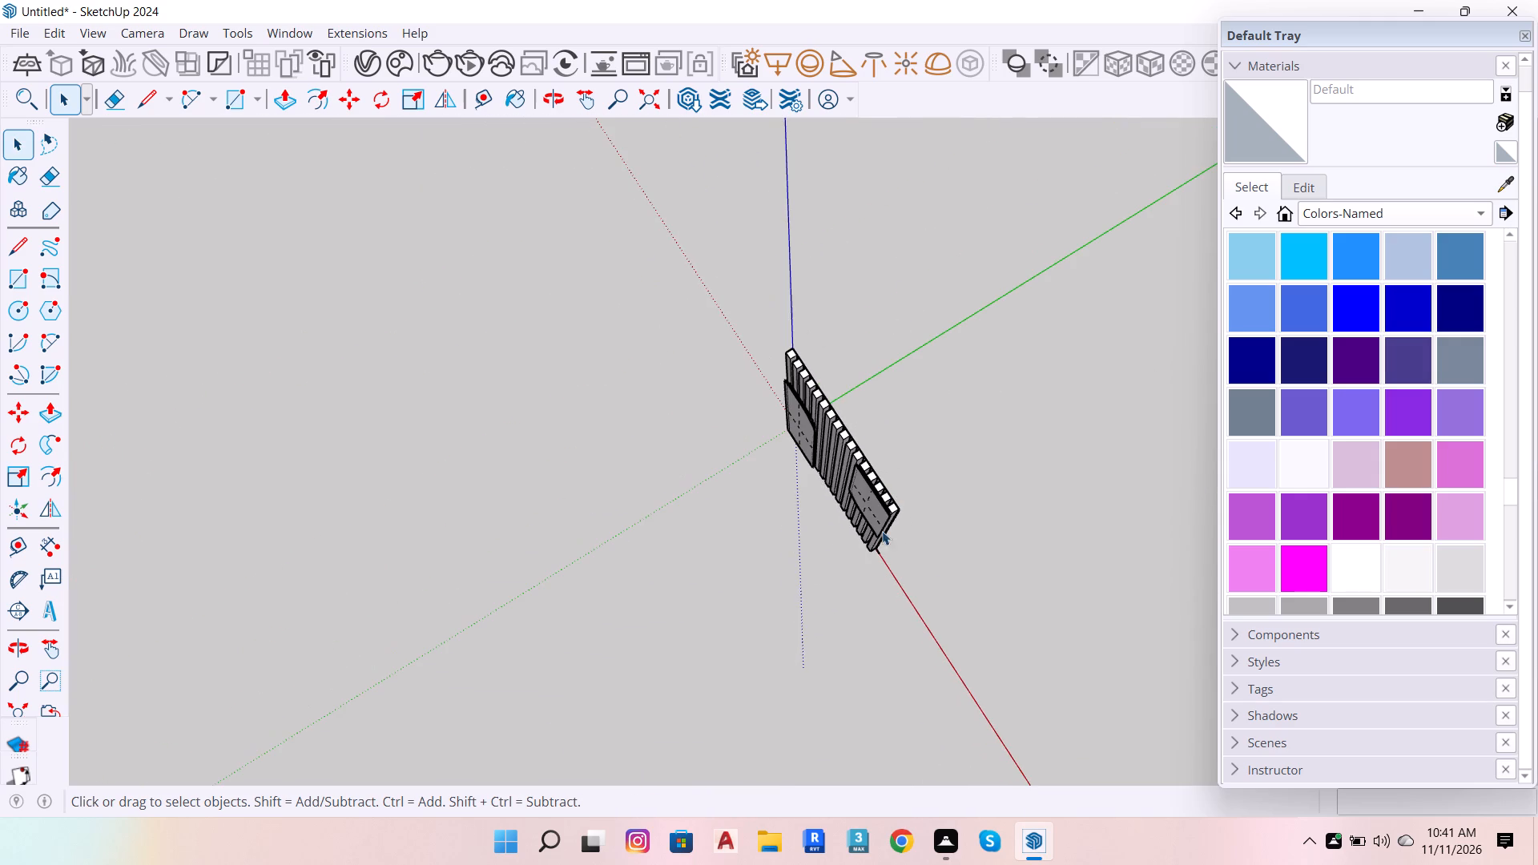
{"action": "key", "text": "o"}
{"action": "left_click_drag", "start_coordinate": [726, 473], "coordinate": [1082, 191]}
{"action": "key", "text": "space"}
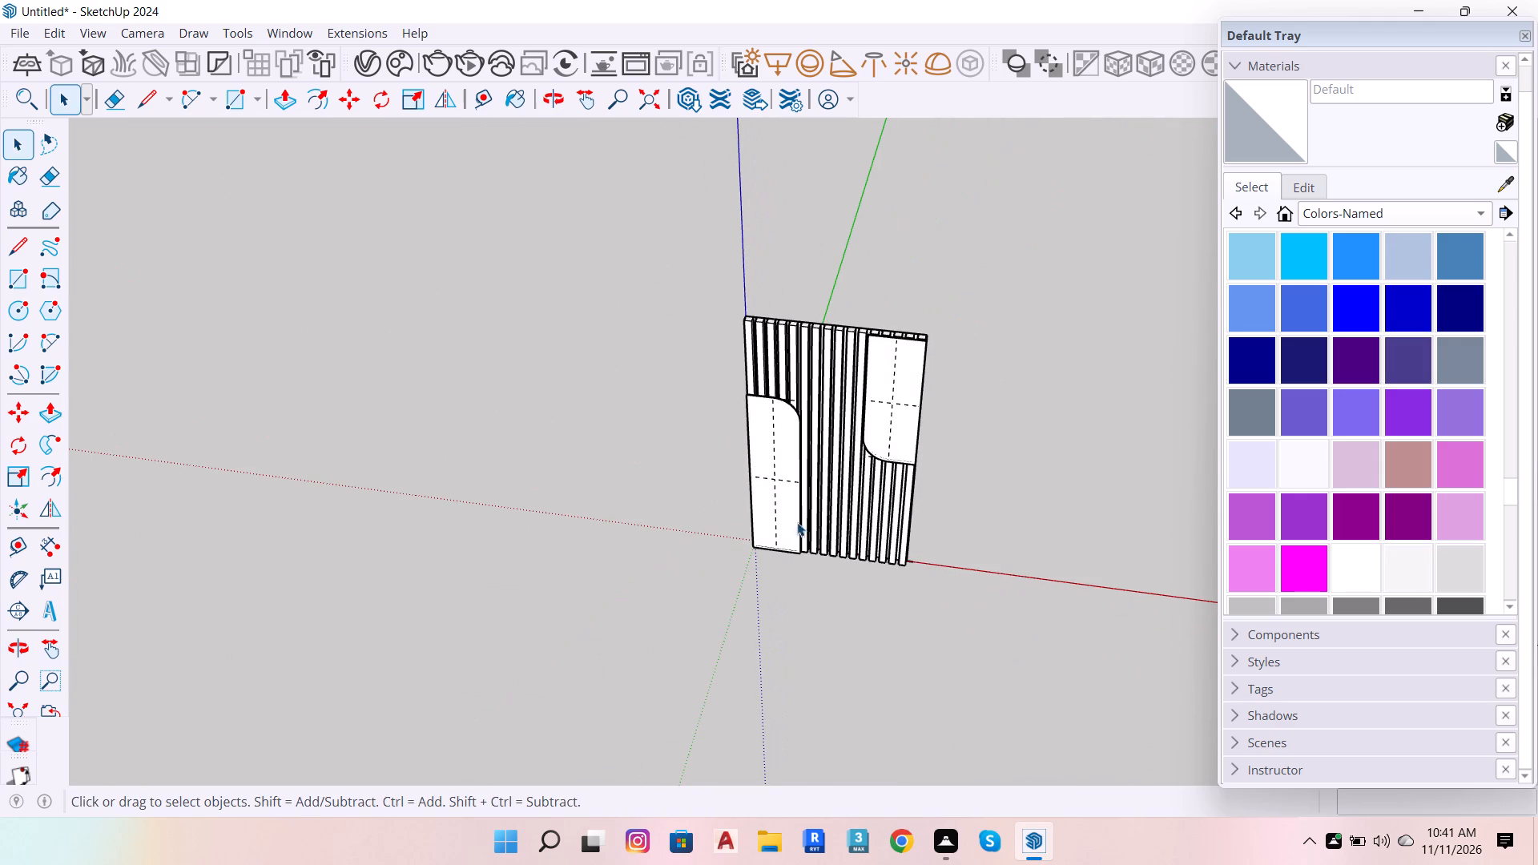
Unhide the deep outer frame inside the slatted panel group and close the group.
{"action": "double_click", "coordinate": [852, 620]}
{"action": "scroll", "coordinate": [975, 401], "scroll_direction": "up", "scroll_amount": 5}
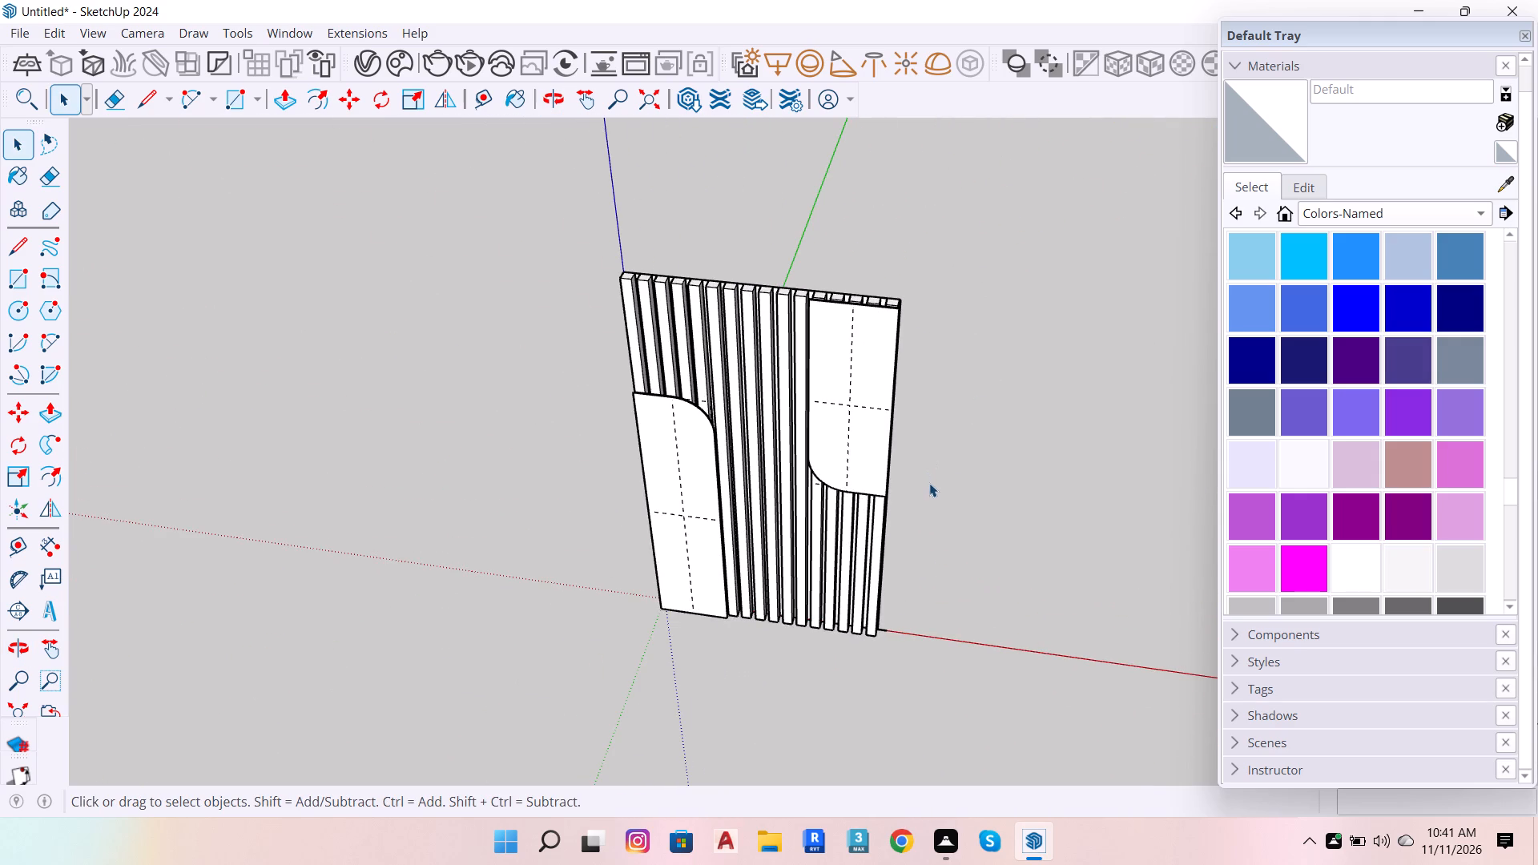
{"action": "key", "text": "u"}
{"action": "double_click", "coordinate": [864, 597]}
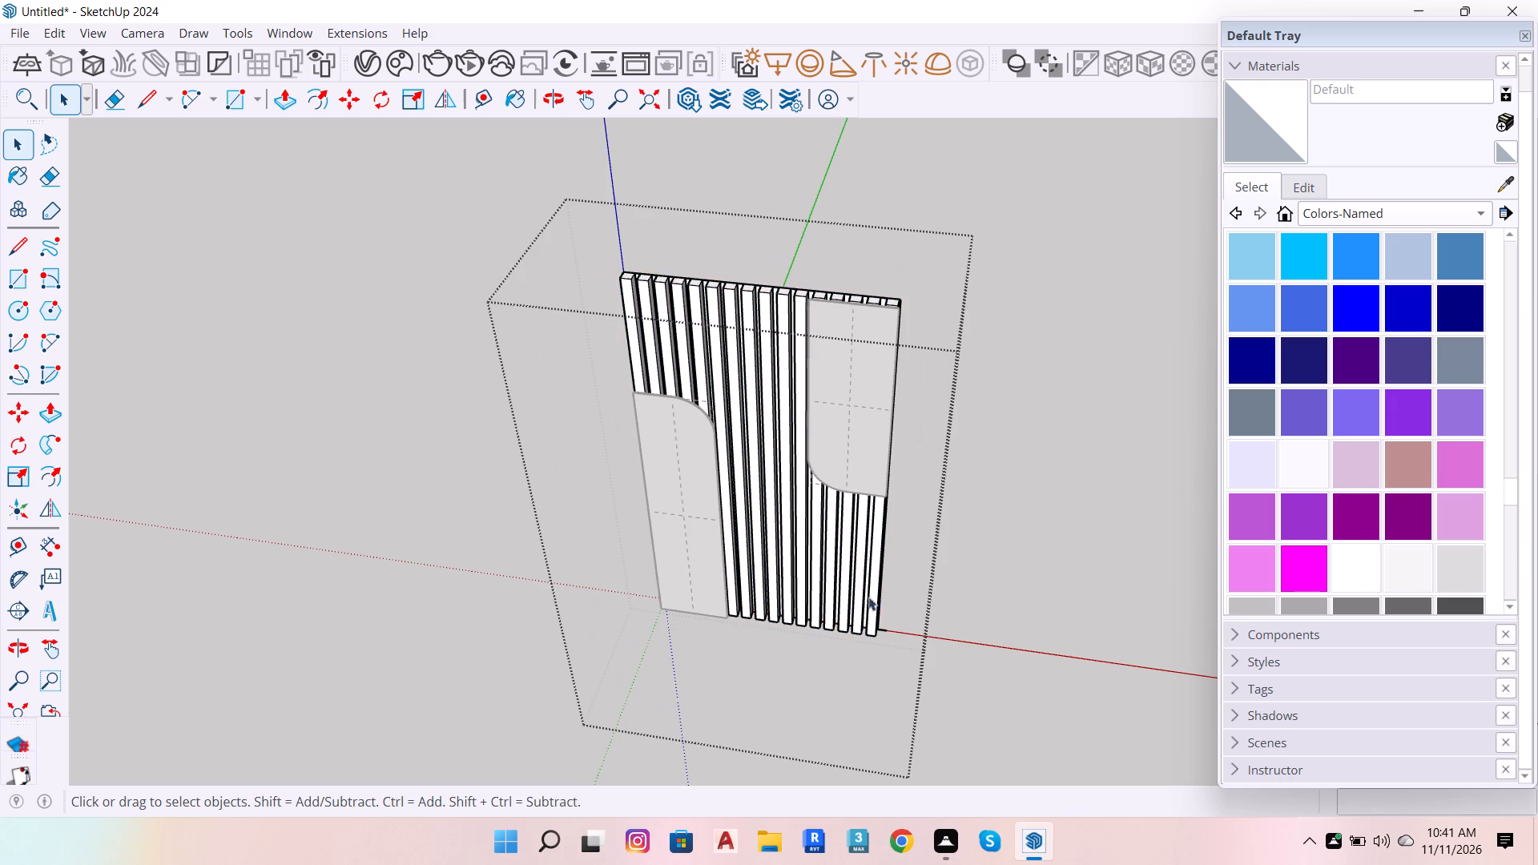
{"action": "left_click", "coordinate": [959, 558]}
{"action": "left_click", "coordinate": [859, 597]}
{"action": "key", "text": "u"}
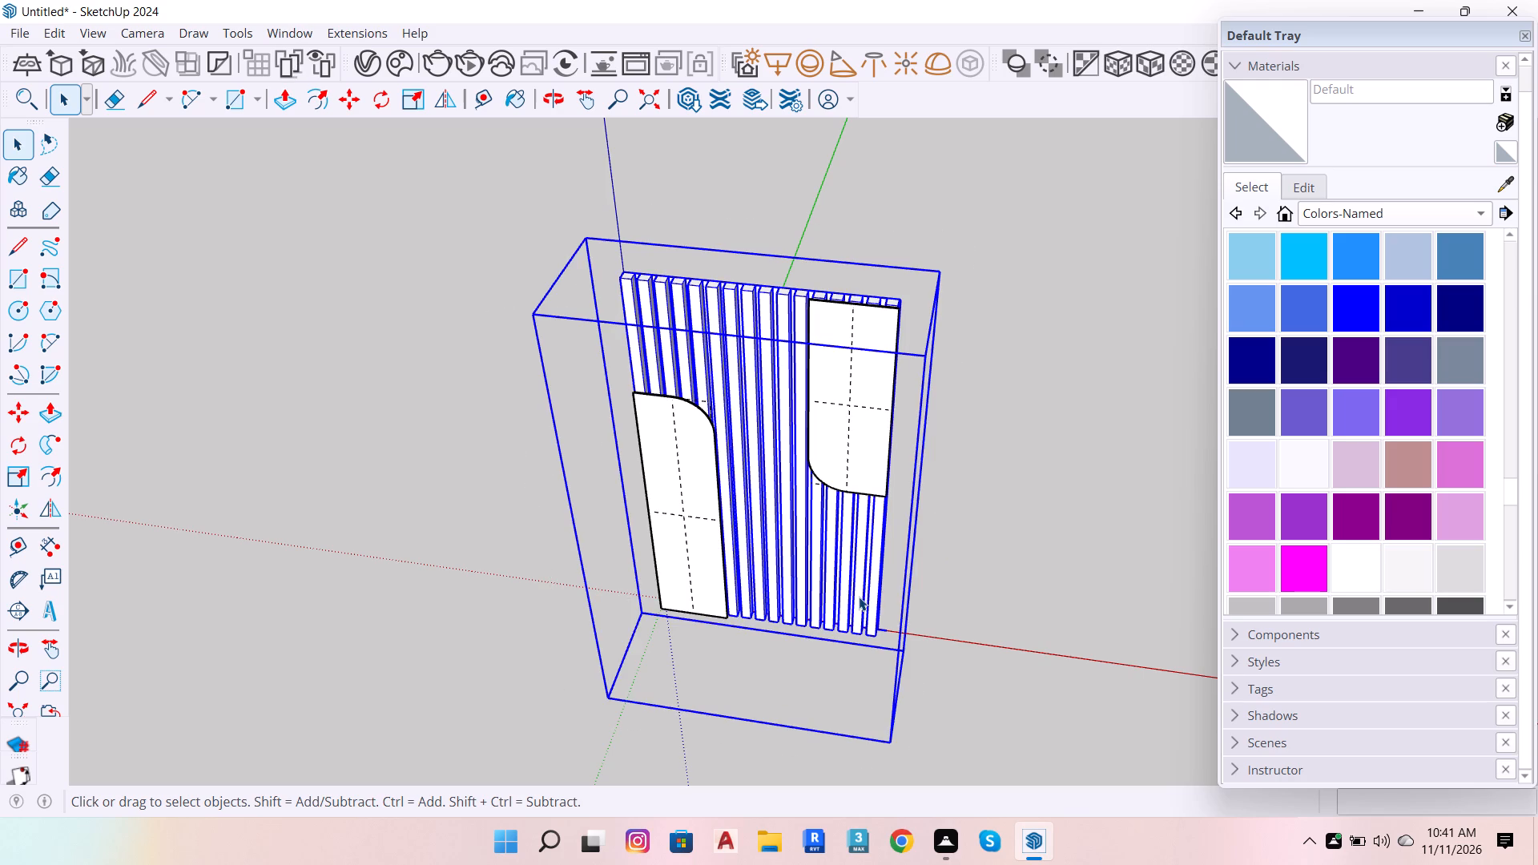
{"action": "double_click", "coordinate": [859, 597]}
{"action": "key", "text": "u"}
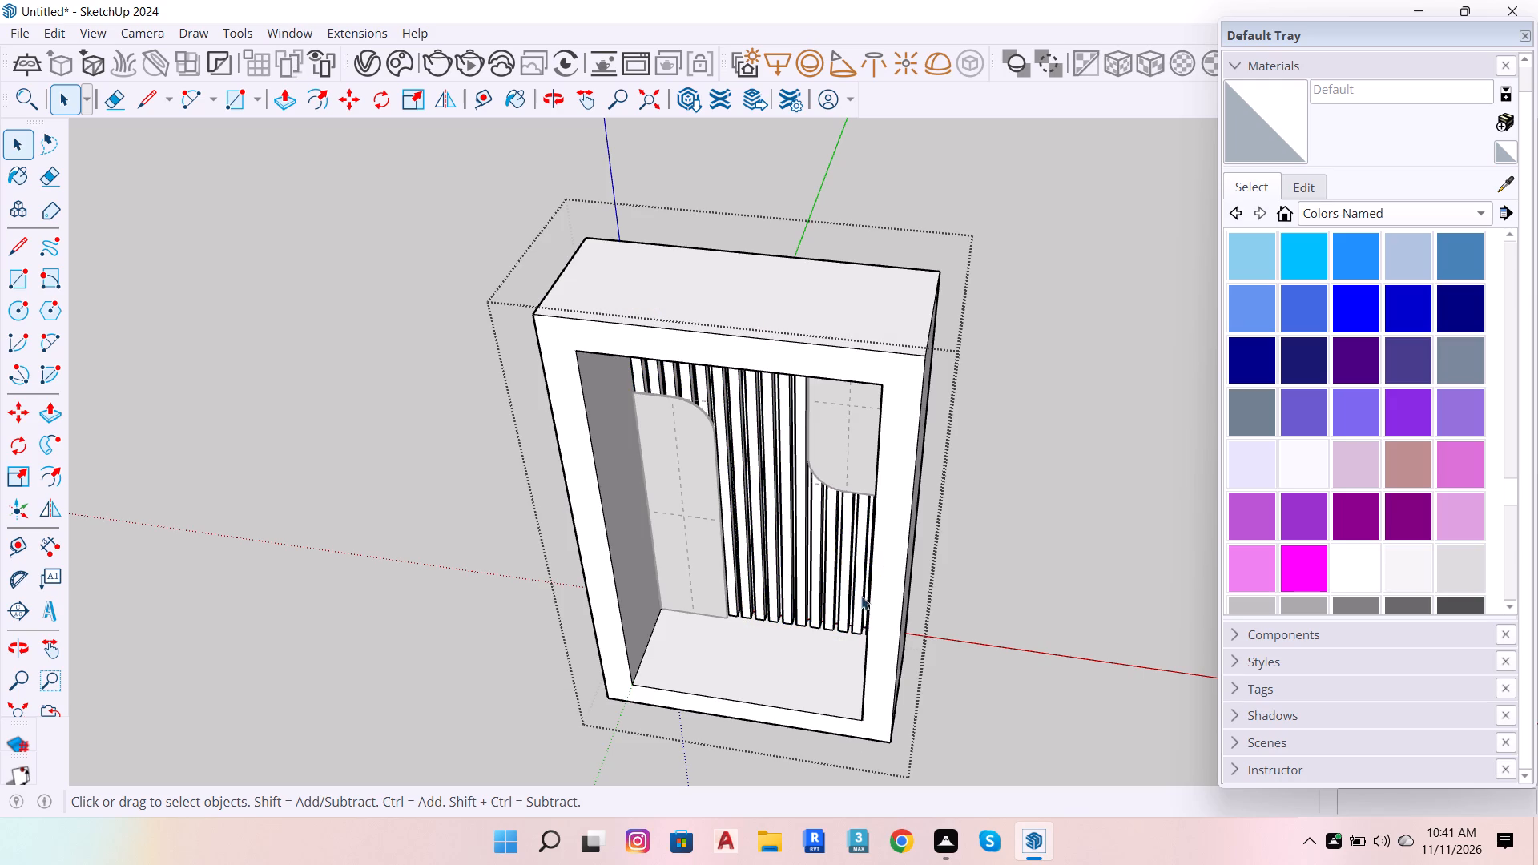
{"action": "key", "text": "space"}
{"action": "left_click", "coordinate": [1032, 570]}
{"action": "scroll", "coordinate": [1073, 449], "scroll_direction": "down", "scroll_amount": 7}
{"action": "scroll", "coordinate": [874, 543], "scroll_direction": "up", "scroll_amount": 3}
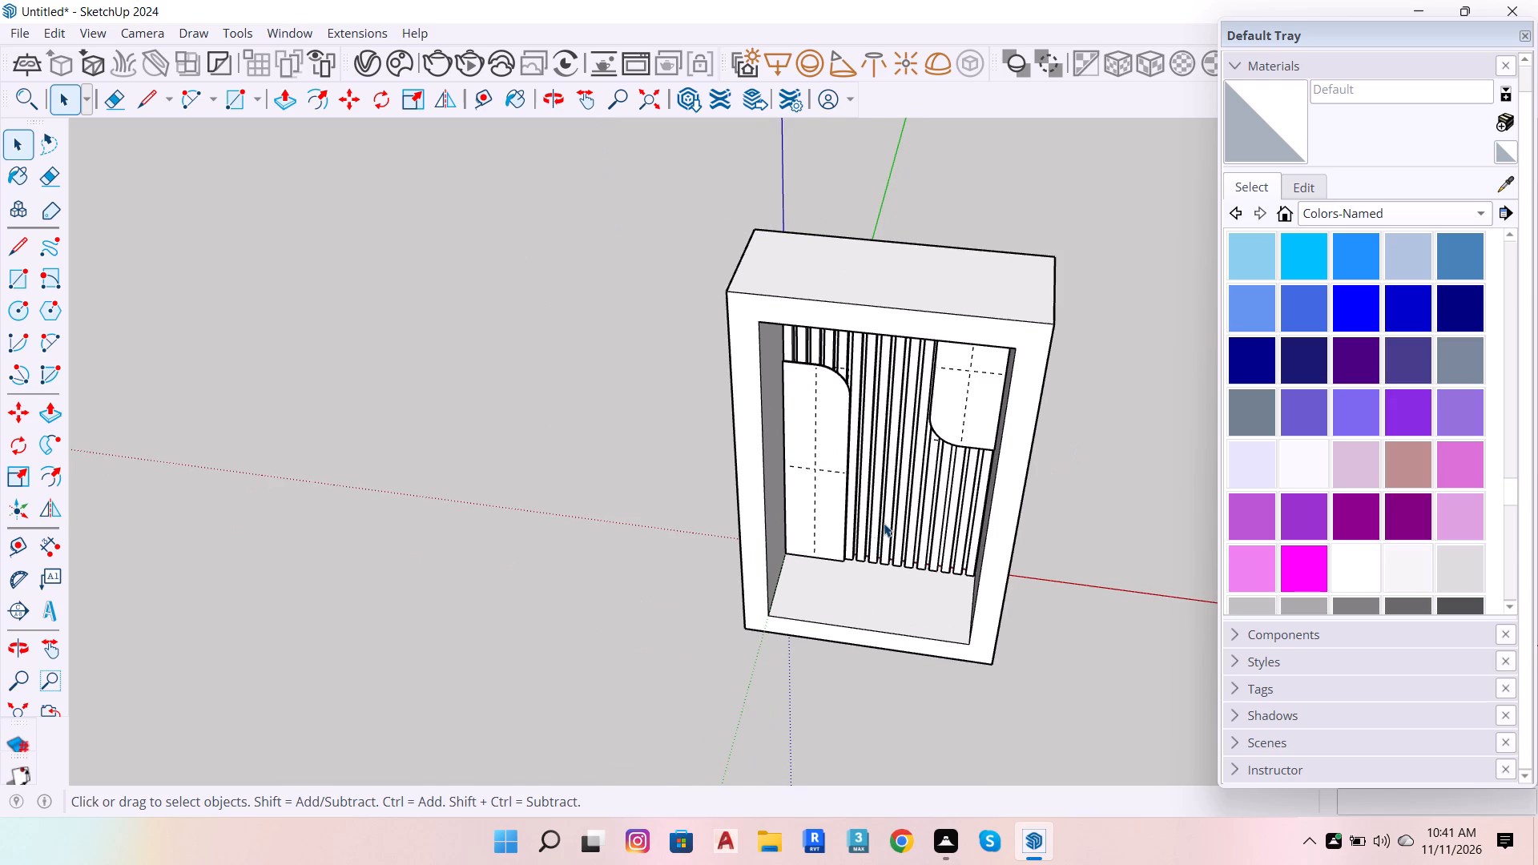
Open the framed panel group for editing from its back side, leaving the nested frame group closed.
{"action": "key", "text": "o"}
{"action": "left_click_drag", "start_coordinate": [870, 461], "coordinate": [1176, 557]}
{"action": "left_click_drag", "start_coordinate": [350, 477], "coordinate": [477, 475]}
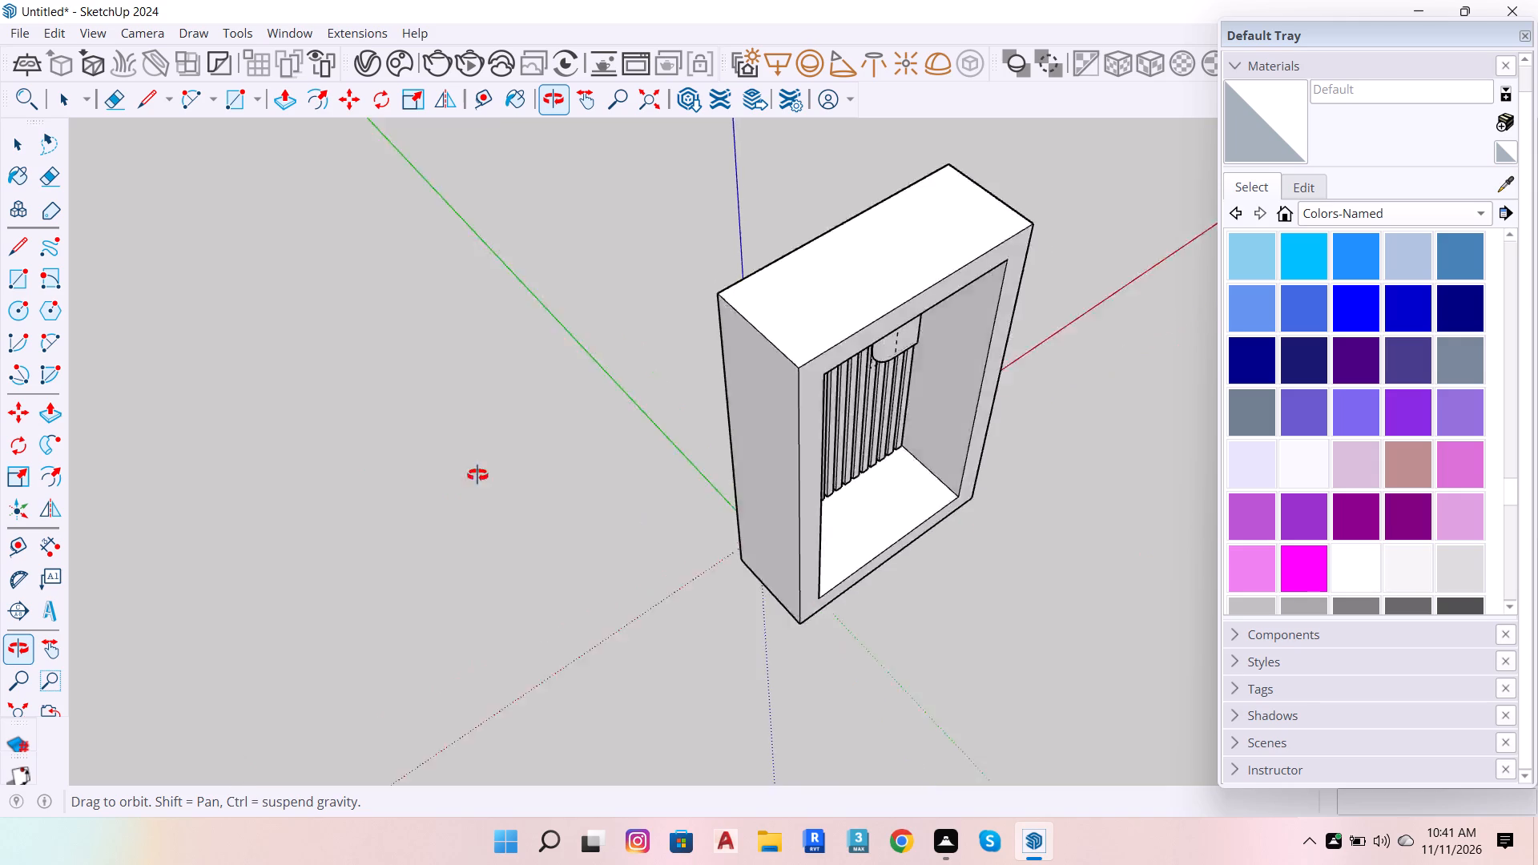
{"action": "left_click_drag", "start_coordinate": [477, 475], "coordinate": [1075, 339]}
{"action": "key", "text": "space"}
{"action": "scroll", "coordinate": [751, 319], "scroll_direction": "up", "scroll_amount": 6}
{"action": "scroll", "coordinate": [805, 281], "scroll_direction": "down", "scroll_amount": 7}
{"action": "scroll", "coordinate": [831, 273], "scroll_direction": "up", "scroll_amount": 5}
{"action": "left_click", "coordinate": [843, 270]}
{"action": "double_click", "coordinate": [846, 270]}
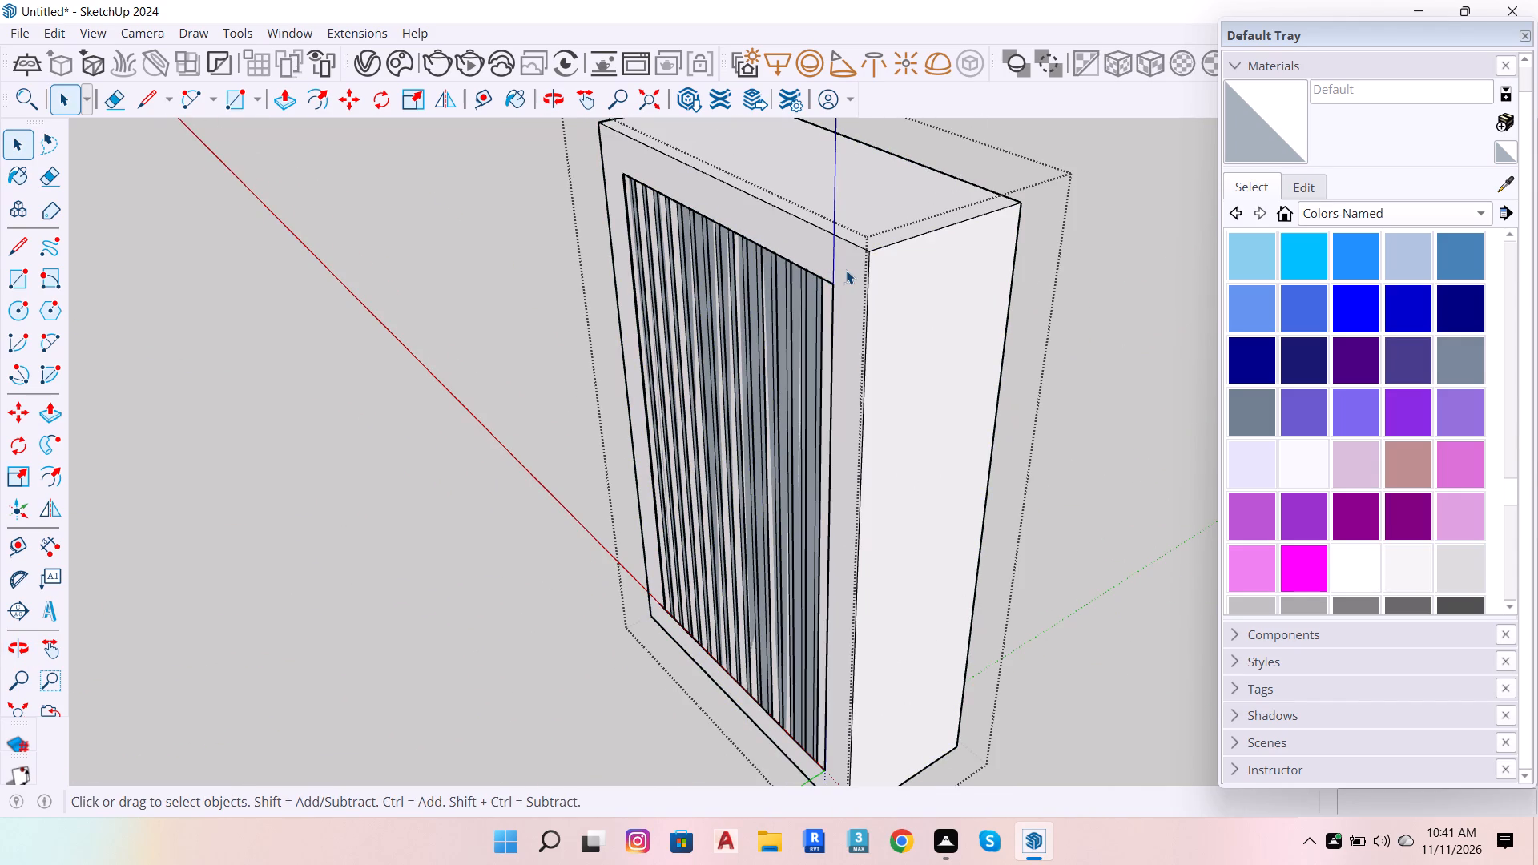
{"action": "left_click", "coordinate": [843, 272]}
{"action": "double_click", "coordinate": [843, 272]}
{"action": "scroll", "coordinate": [980, 278], "scroll_direction": "down", "scroll_amount": 6}
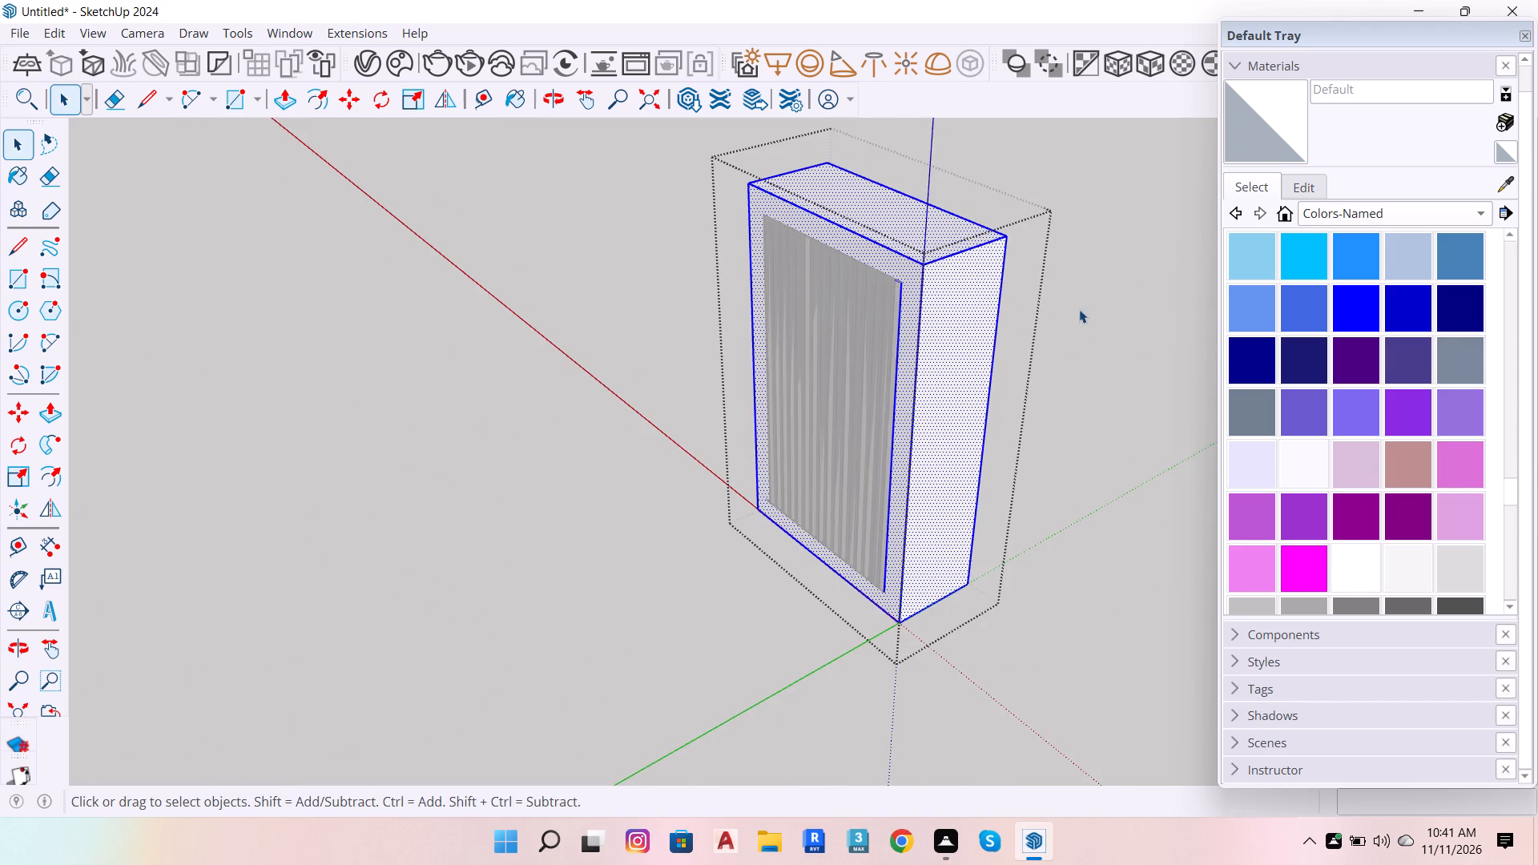
{"action": "left_click", "coordinate": [1079, 309]}
Draw a 7' high rectangle across the frame's back opening, corner to corner behind the slats.
{"action": "key", "text": "space"}
{"action": "key", "text": "o"}
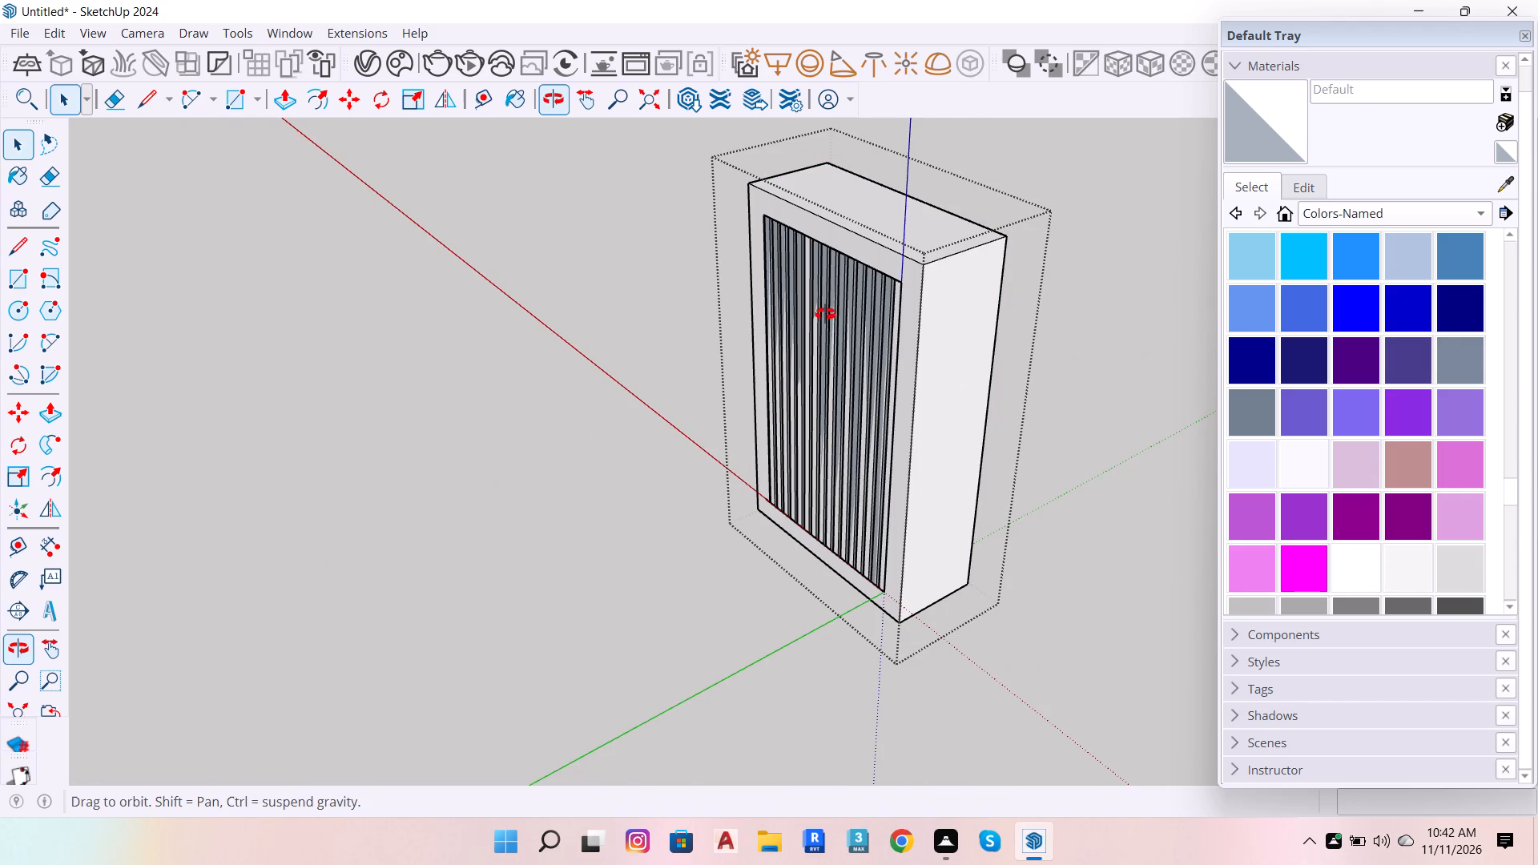
{"action": "left_click_drag", "start_coordinate": [787, 324], "coordinate": [1167, 245]}
{"action": "key", "text": "space"}
{"action": "scroll", "coordinate": [678, 249], "scroll_direction": "up", "scroll_amount": 5}
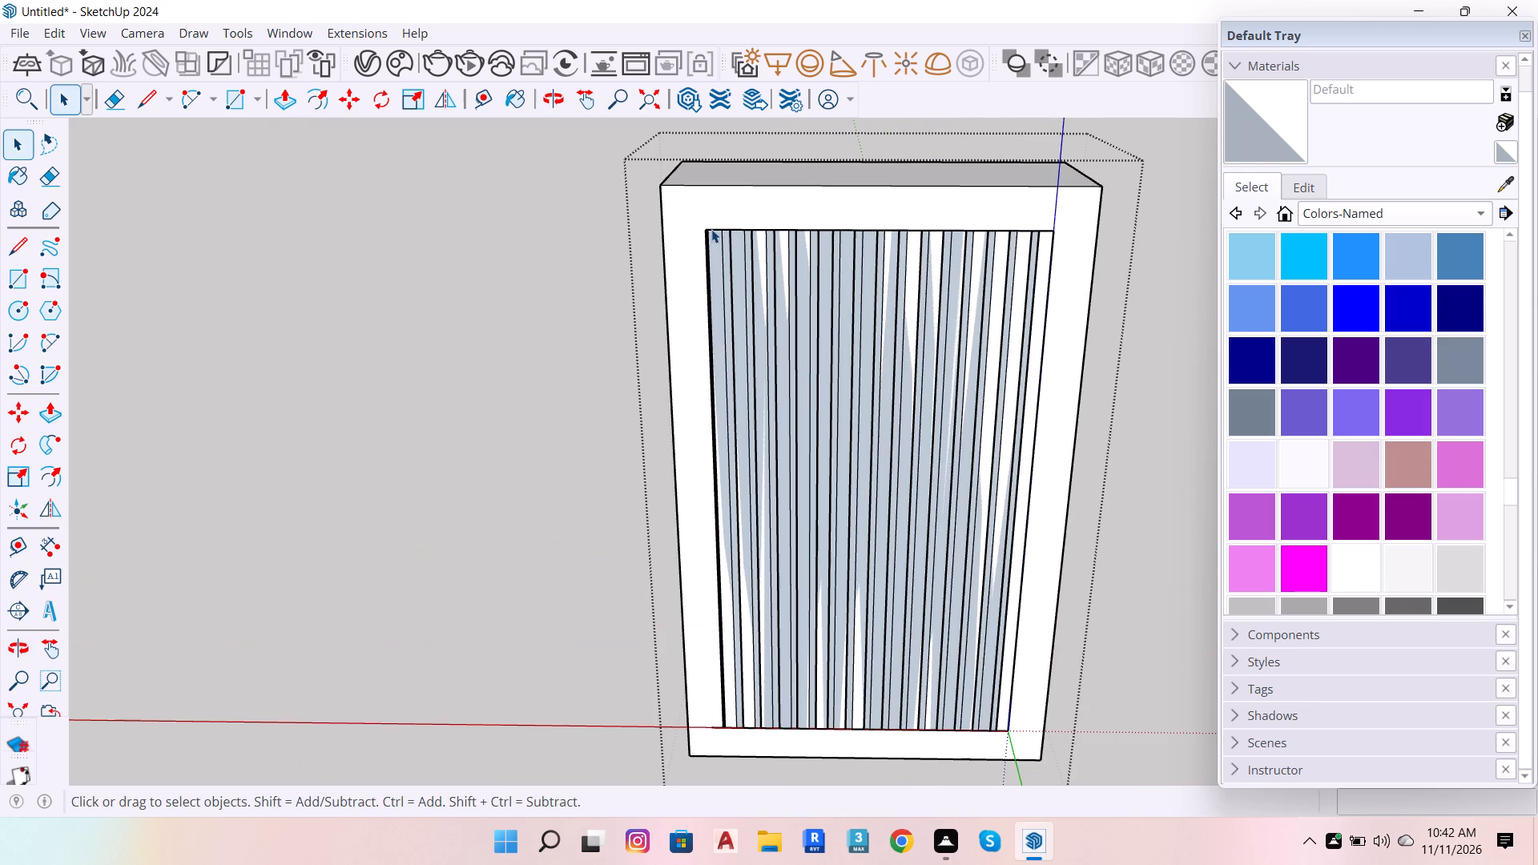
{"action": "key", "text": "r"}
{"action": "left_click", "coordinate": [709, 228]}
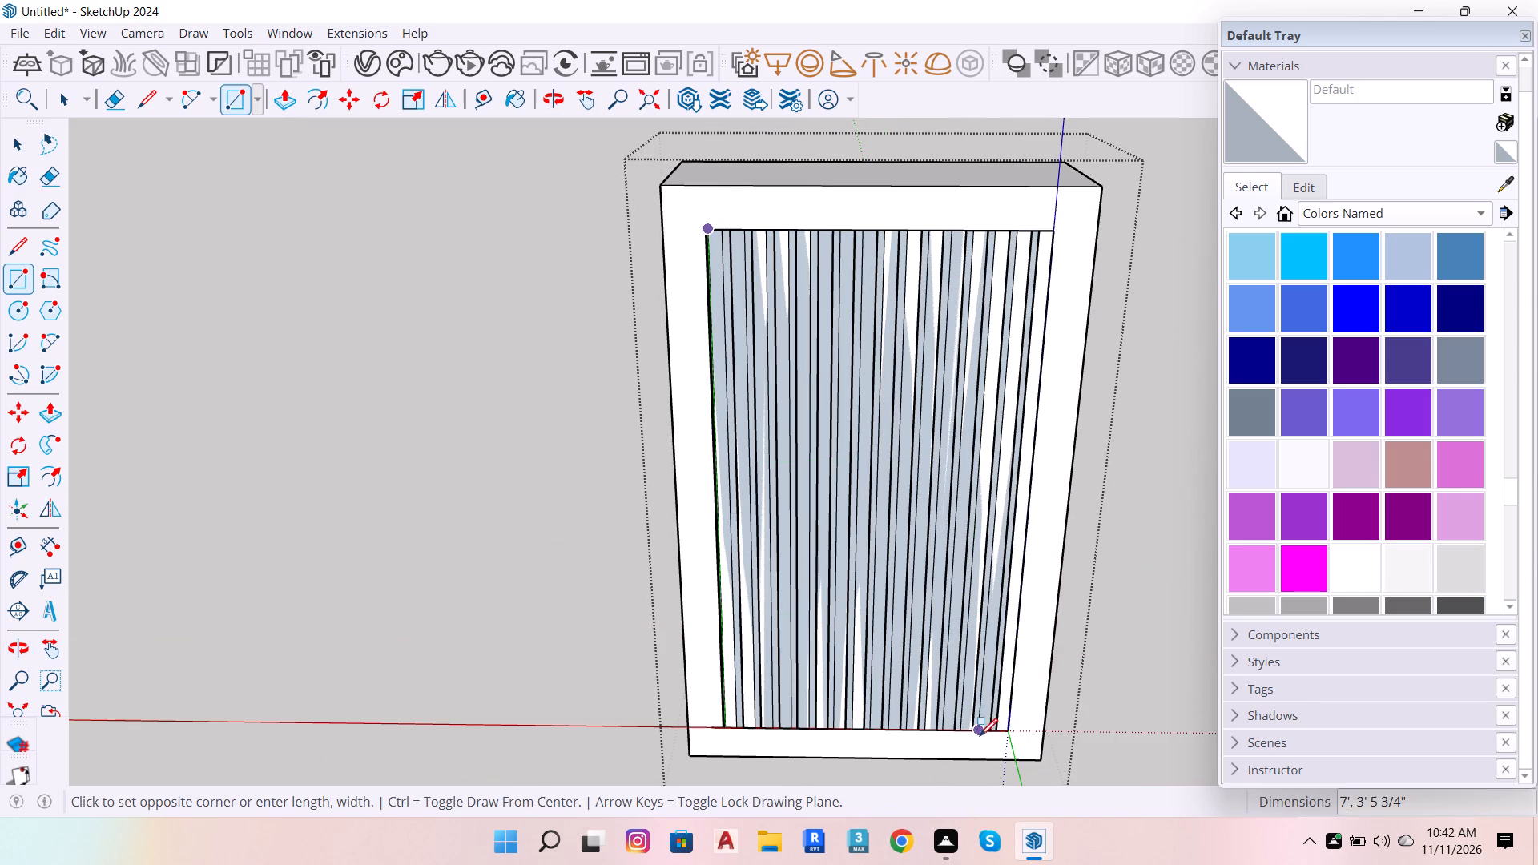
{"action": "left_click", "coordinate": [1006, 729]}
{"action": "key", "text": "space"}
{"action": "left_click", "coordinate": [944, 654]}
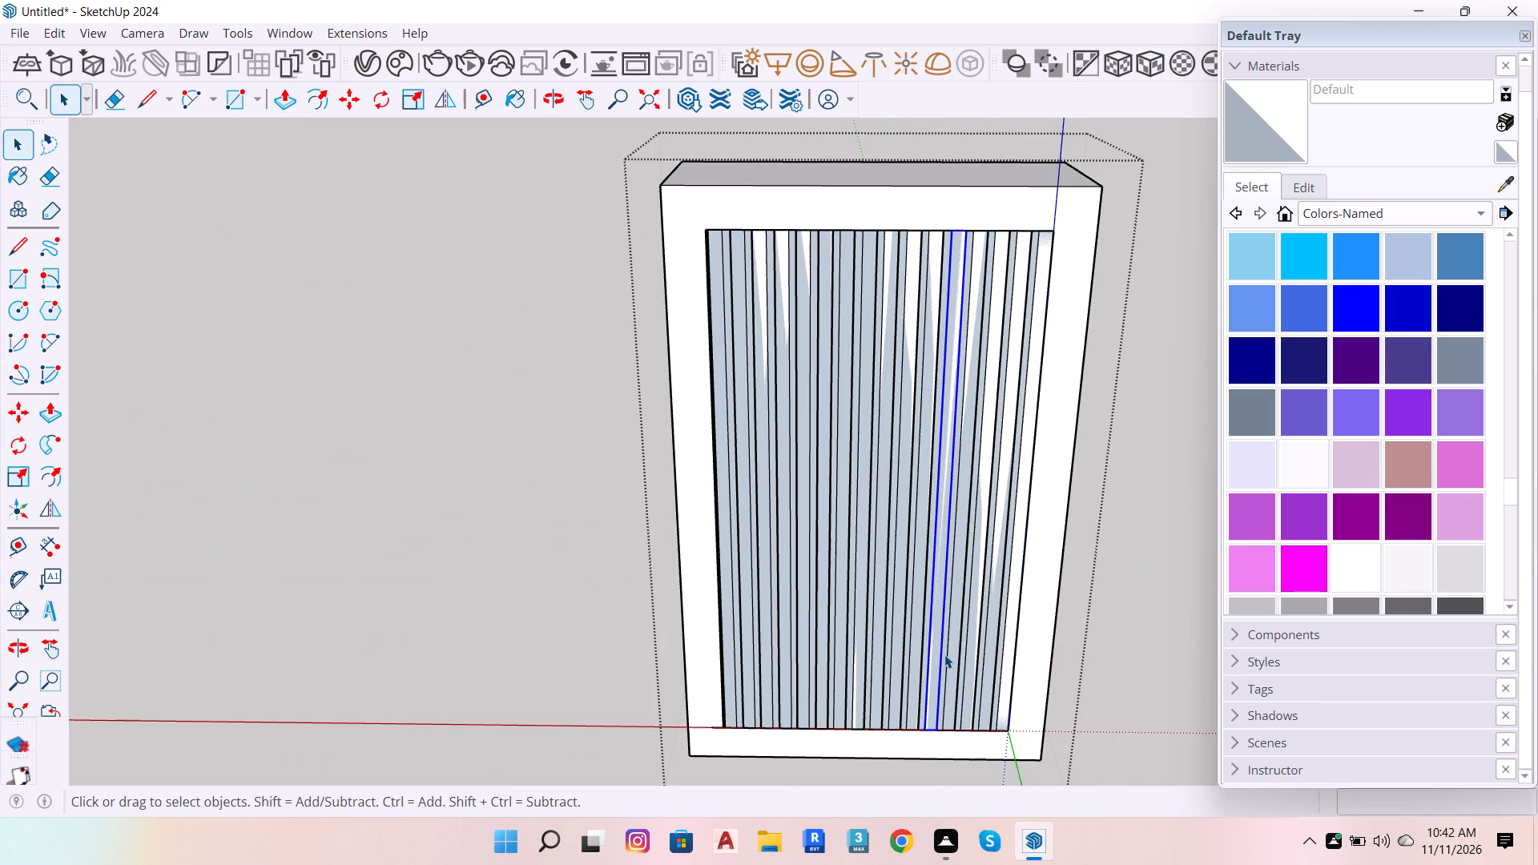
Open the nested frame group and push/pull its back face outward by 2".
{"action": "scroll", "coordinate": [915, 603], "scroll_direction": "down", "scroll_amount": 7}
{"action": "scroll", "coordinate": [950, 439], "scroll_direction": "up", "scroll_amount": 6}
{"action": "left_click", "coordinate": [1009, 406]}
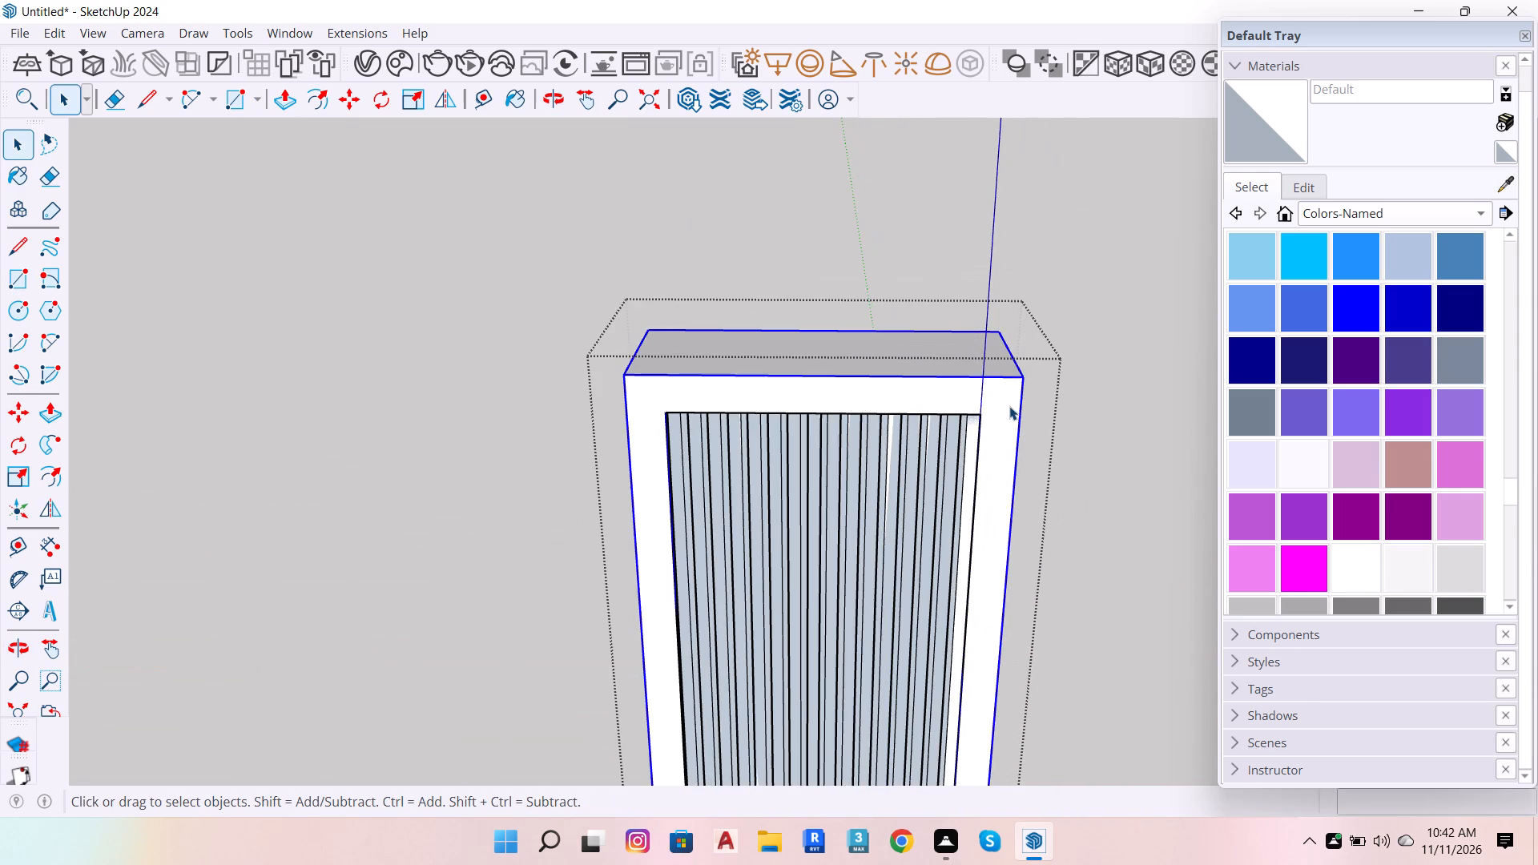
{"action": "double_click", "coordinate": [1009, 406]}
{"action": "left_click", "coordinate": [1009, 406]}
{"action": "double_click", "coordinate": [1008, 411]}
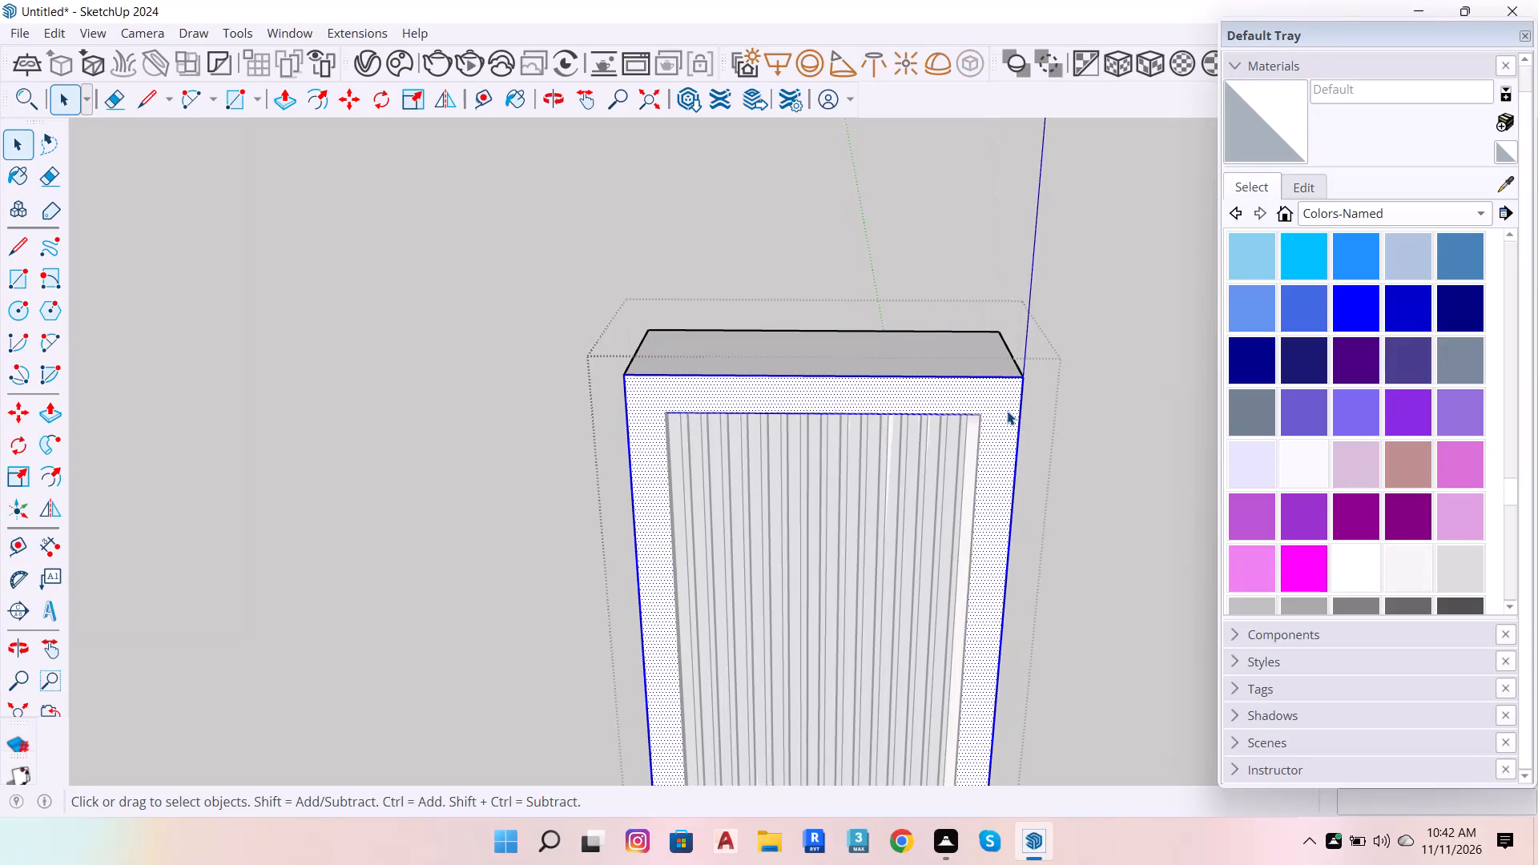
{"action": "key", "text": "p"}
{"action": "left_click", "coordinate": [985, 434]}
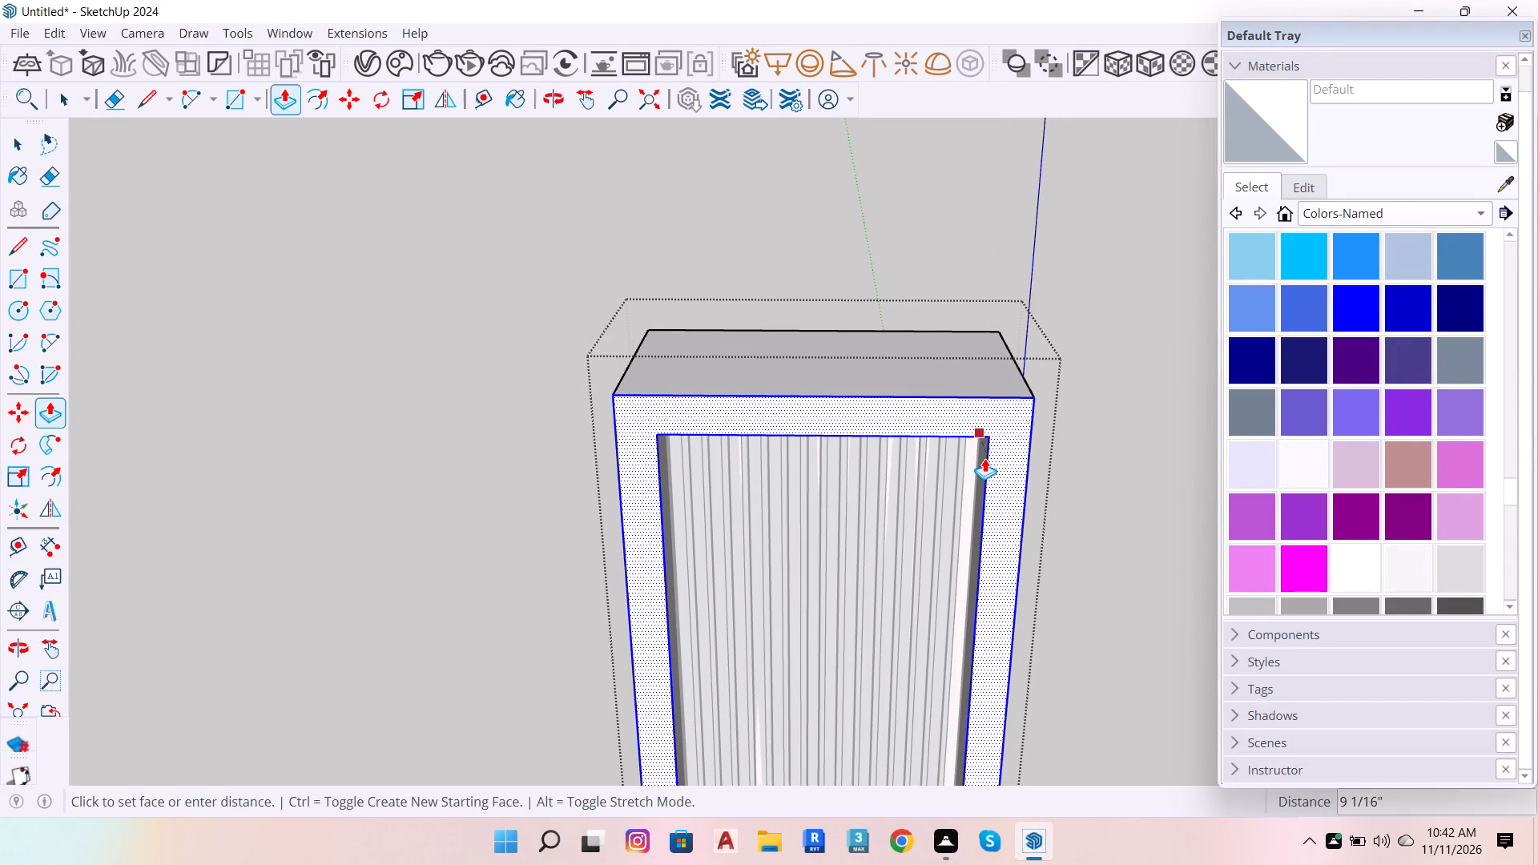
{"action": "key", "text": "2"}
{"action": "key", "text": "Return"}
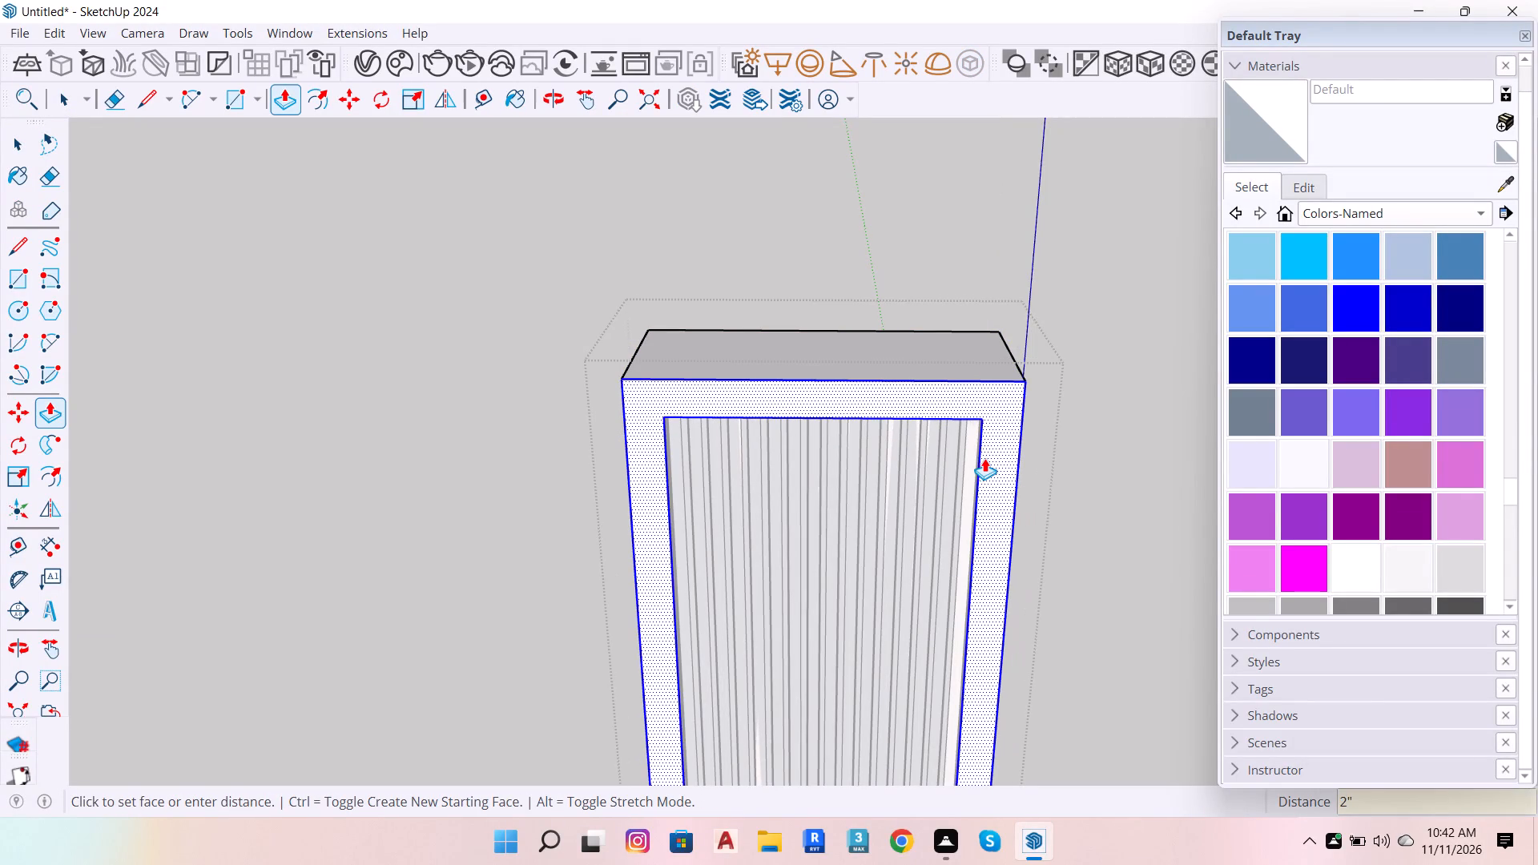
{"action": "key", "text": "space"}
{"action": "scroll", "coordinate": [793, 403], "scroll_direction": "down", "scroll_amount": 12}
{"action": "left_click", "coordinate": [919, 384]}
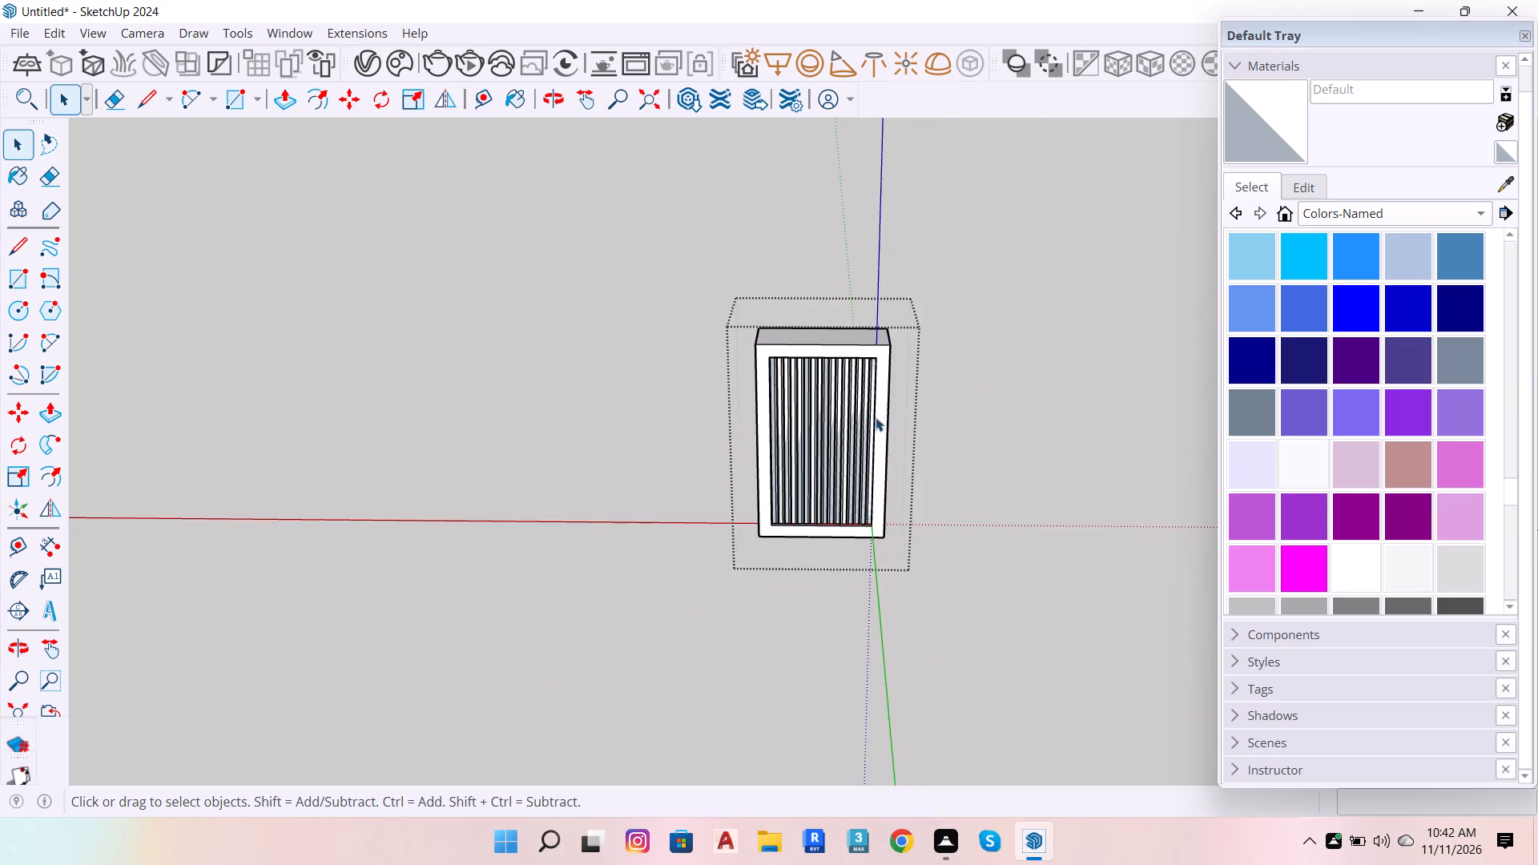
Draw a rectangle corner to corner over the opening of the extended frame's back.
{"action": "scroll", "coordinate": [793, 375], "scroll_direction": "up", "scroll_amount": 8}
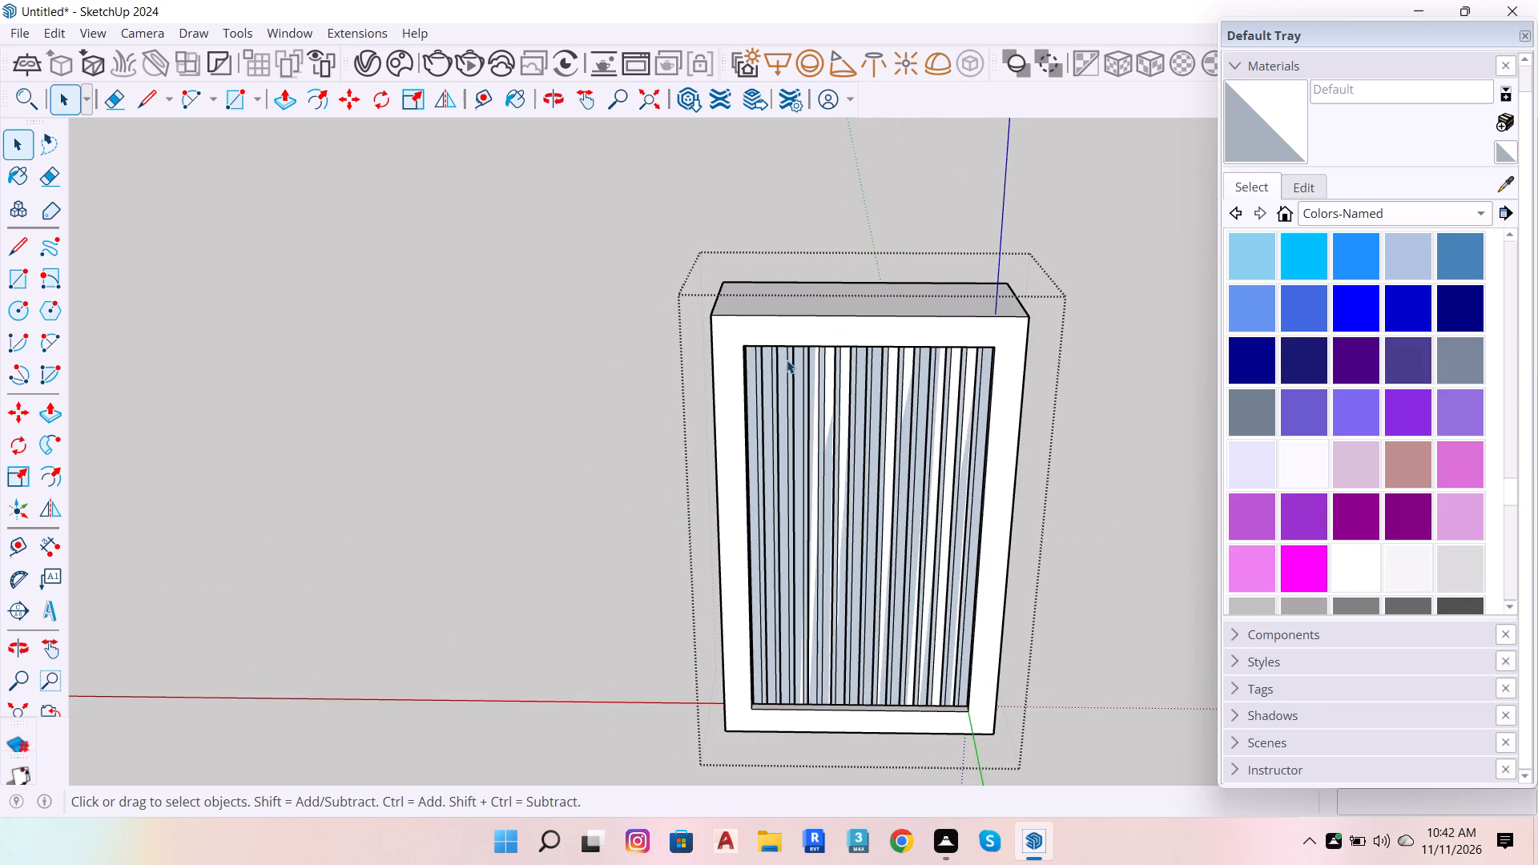
{"action": "key", "text": "r"}
{"action": "left_click", "coordinate": [751, 348]}
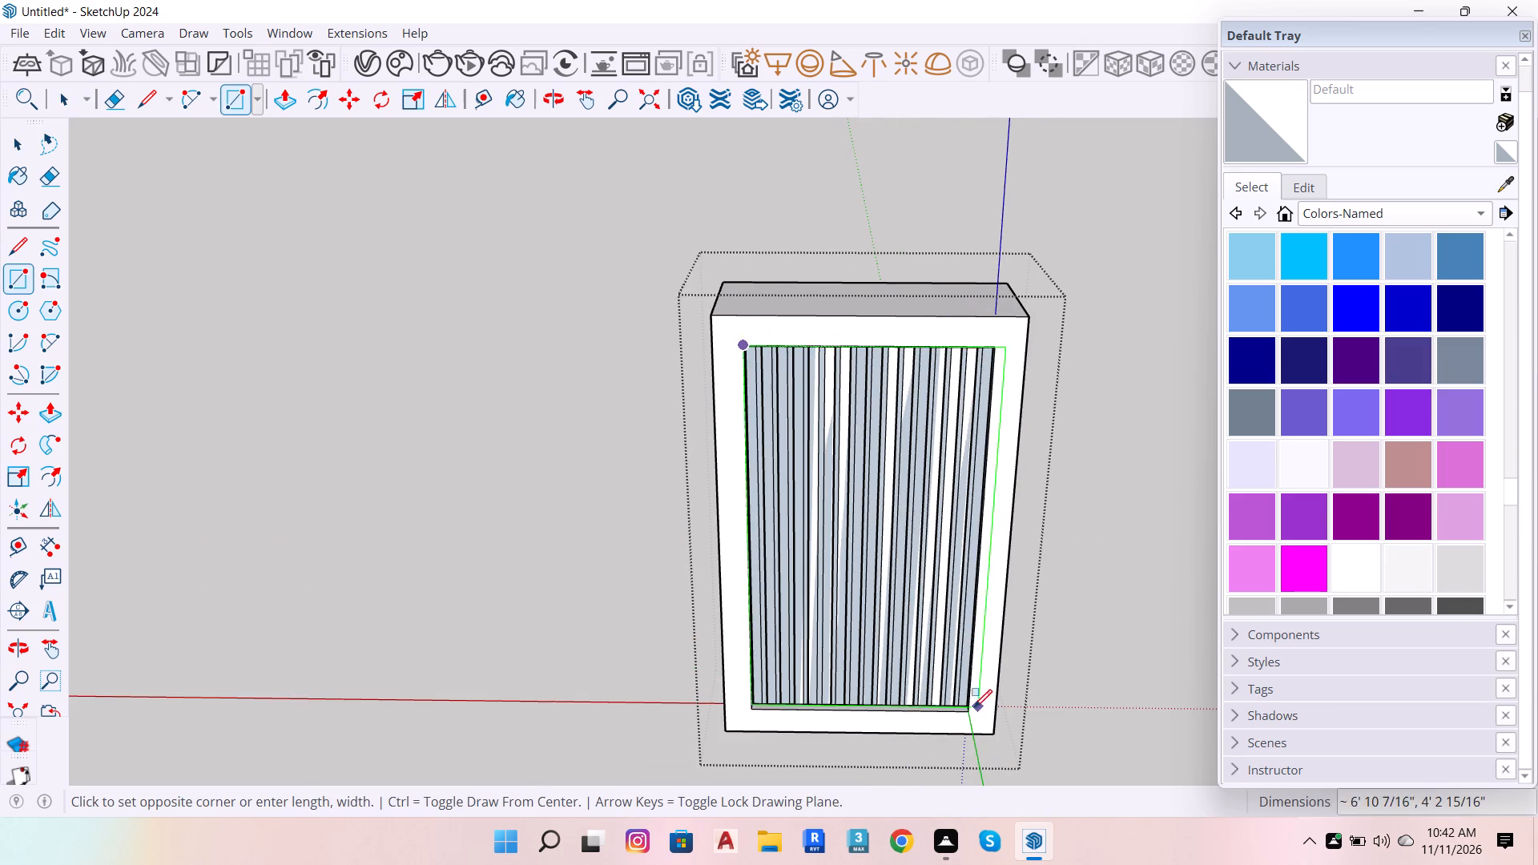
{"action": "left_click", "coordinate": [964, 713]}
{"action": "key", "text": "space"}
Push/pull the new rectangle outward by 2" as a solid back panel, and close the group.
{"action": "left_click", "coordinate": [920, 637]}
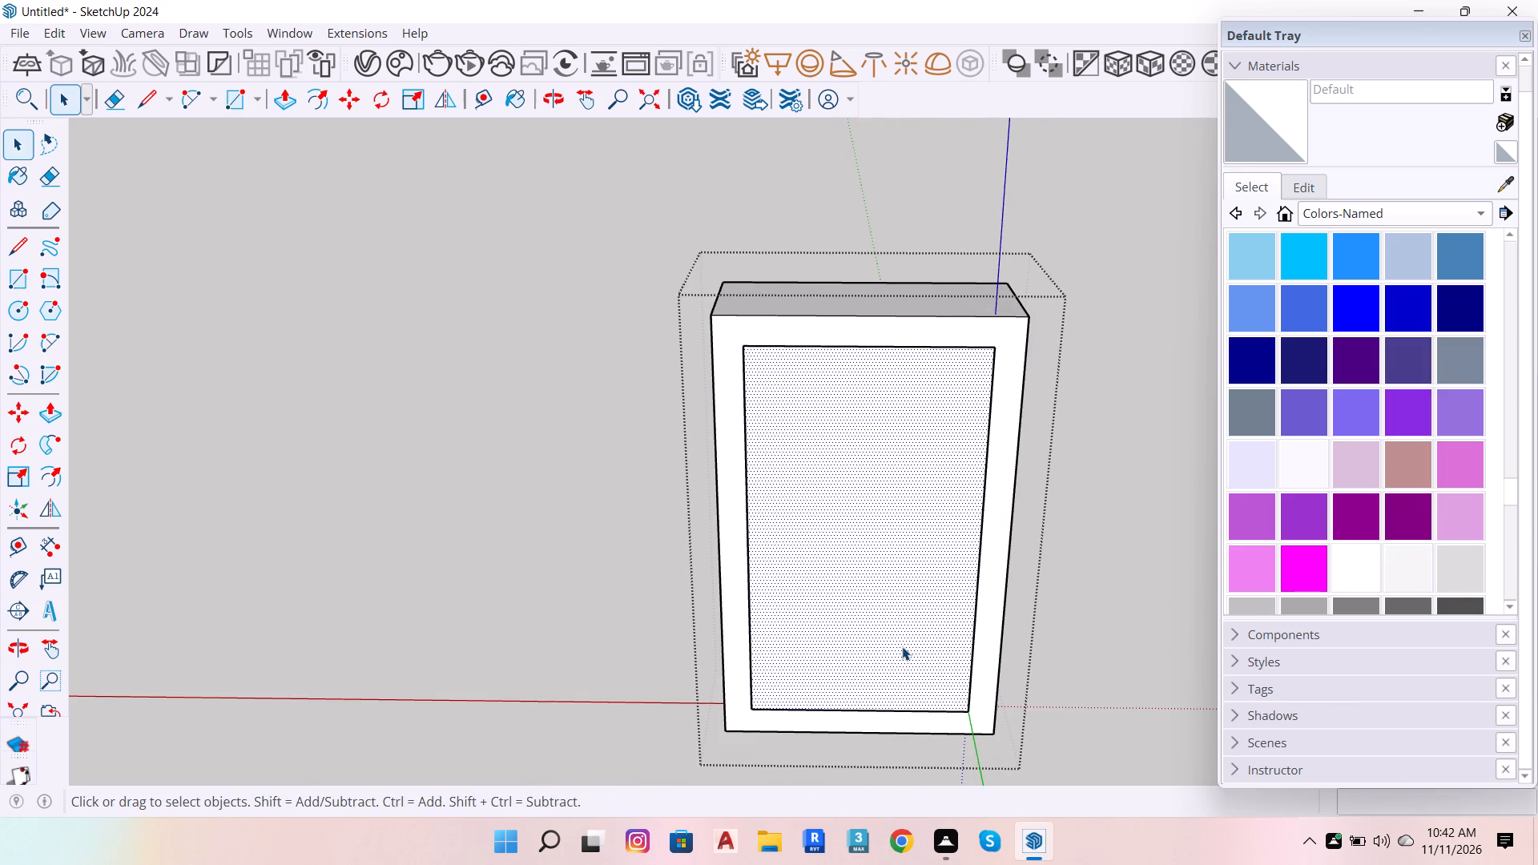
{"action": "key", "text": "p"}
{"action": "left_click", "coordinate": [902, 646]}
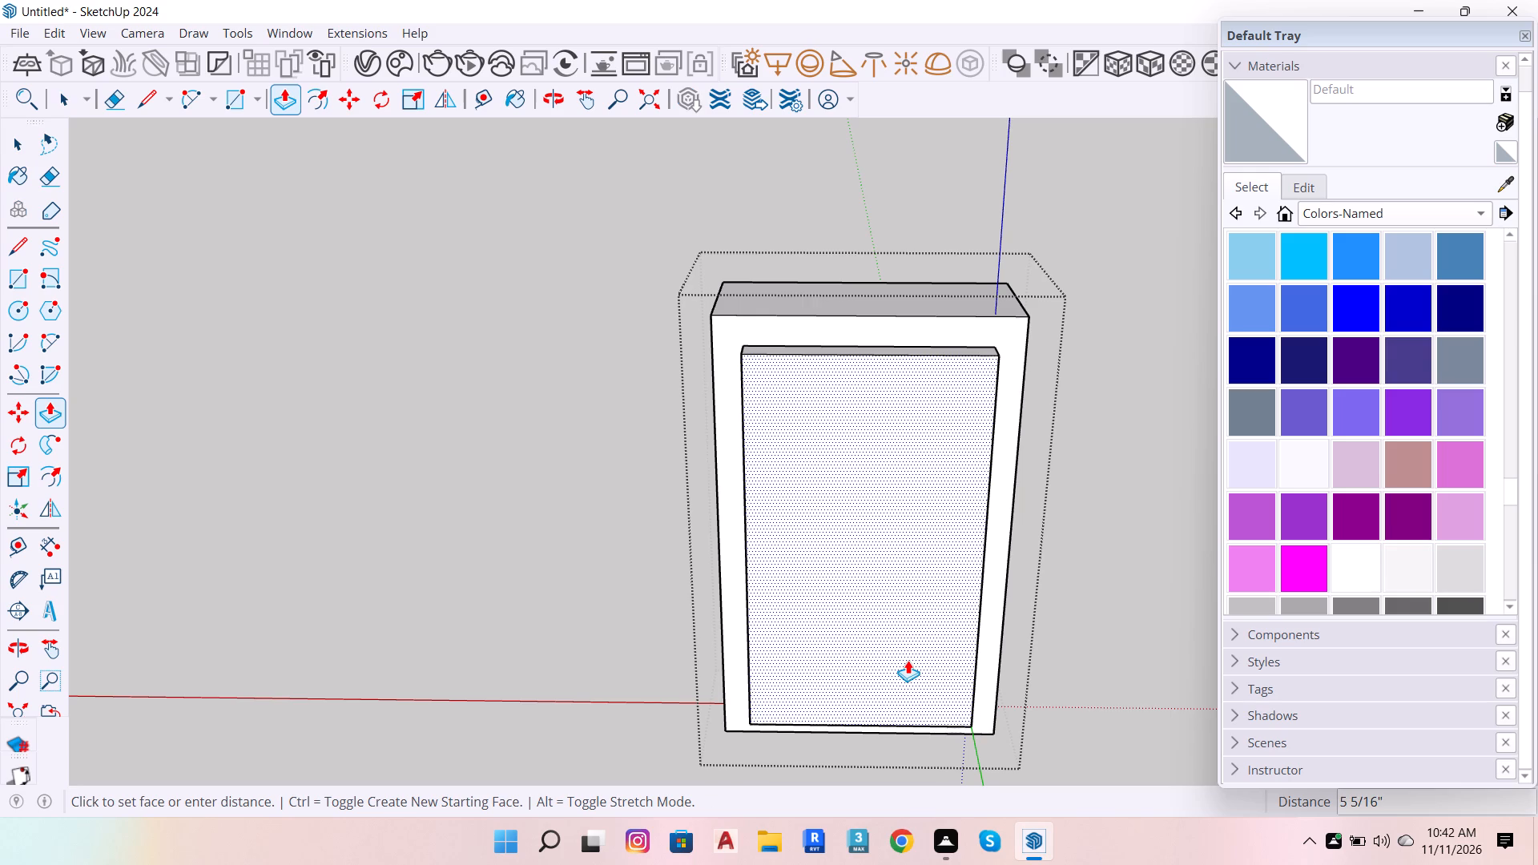
{"action": "key", "text": "2"}
{"action": "key", "text": "Return"}
{"action": "key", "text": "space"}
{"action": "left_click", "coordinate": [1101, 603]}
{"action": "scroll", "coordinate": [632, 820], "scroll_direction": "down", "scroll_amount": 7}
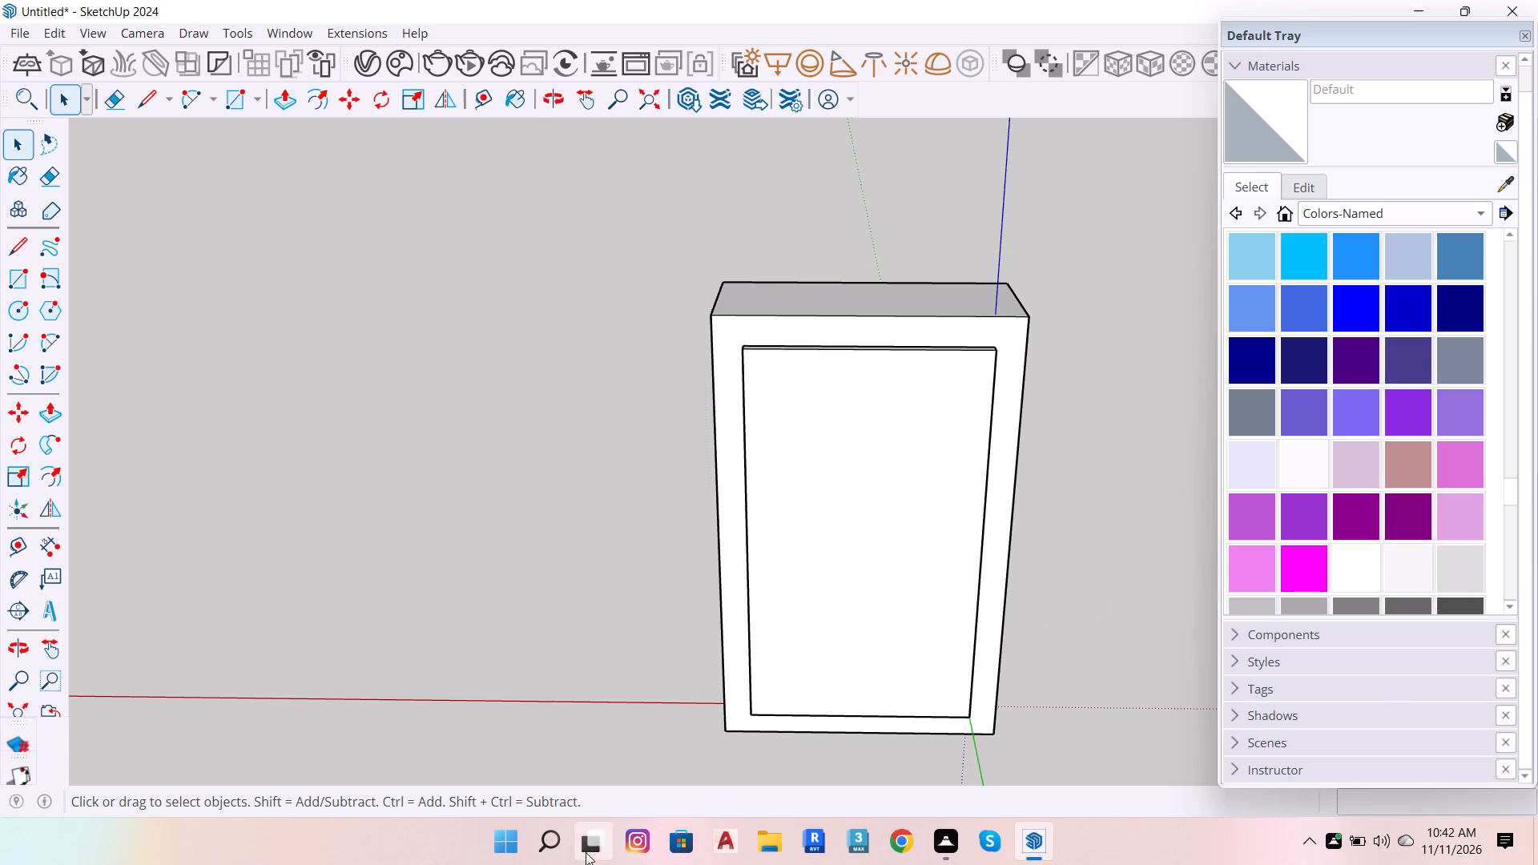
Delete all the construction guides shown on the two rounded front panels.
{"action": "key", "text": "o"}
{"action": "left_click_drag", "start_coordinate": [389, 732], "coordinate": [1382, 487]}
{"action": "left_click_drag", "start_coordinate": [609, 621], "coordinate": [1049, 524]}
{"action": "left_click_drag", "start_coordinate": [868, 425], "coordinate": [811, 634]}
{"action": "scroll", "coordinate": [904, 383], "scroll_direction": "up", "scroll_amount": 8}
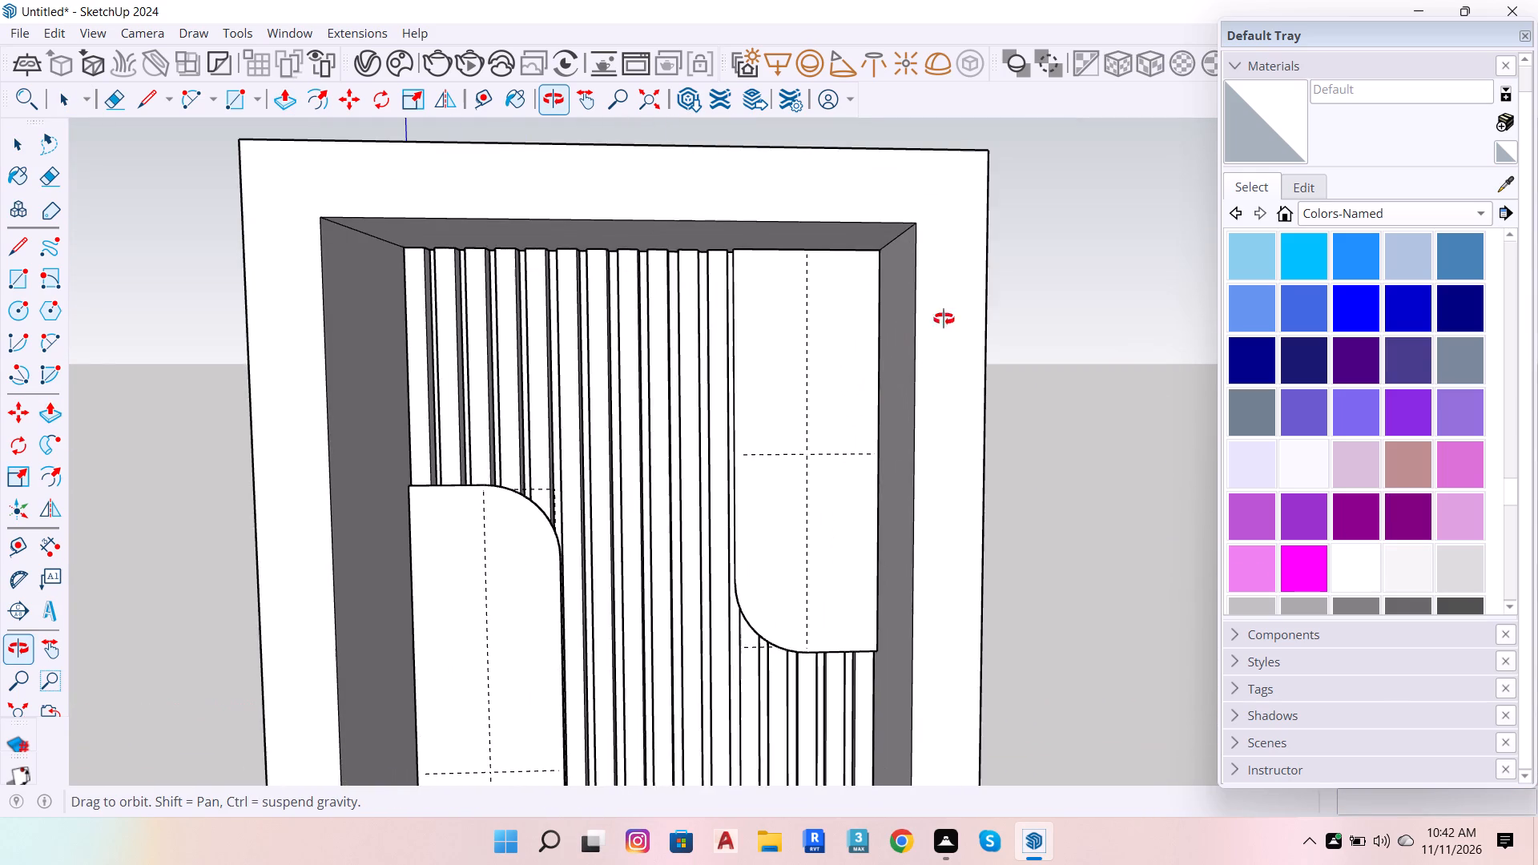
{"action": "scroll", "coordinate": [970, 278], "scroll_direction": "down", "scroll_amount": 7}
{"action": "scroll", "coordinate": [881, 397], "scroll_direction": "up", "scroll_amount": 5}
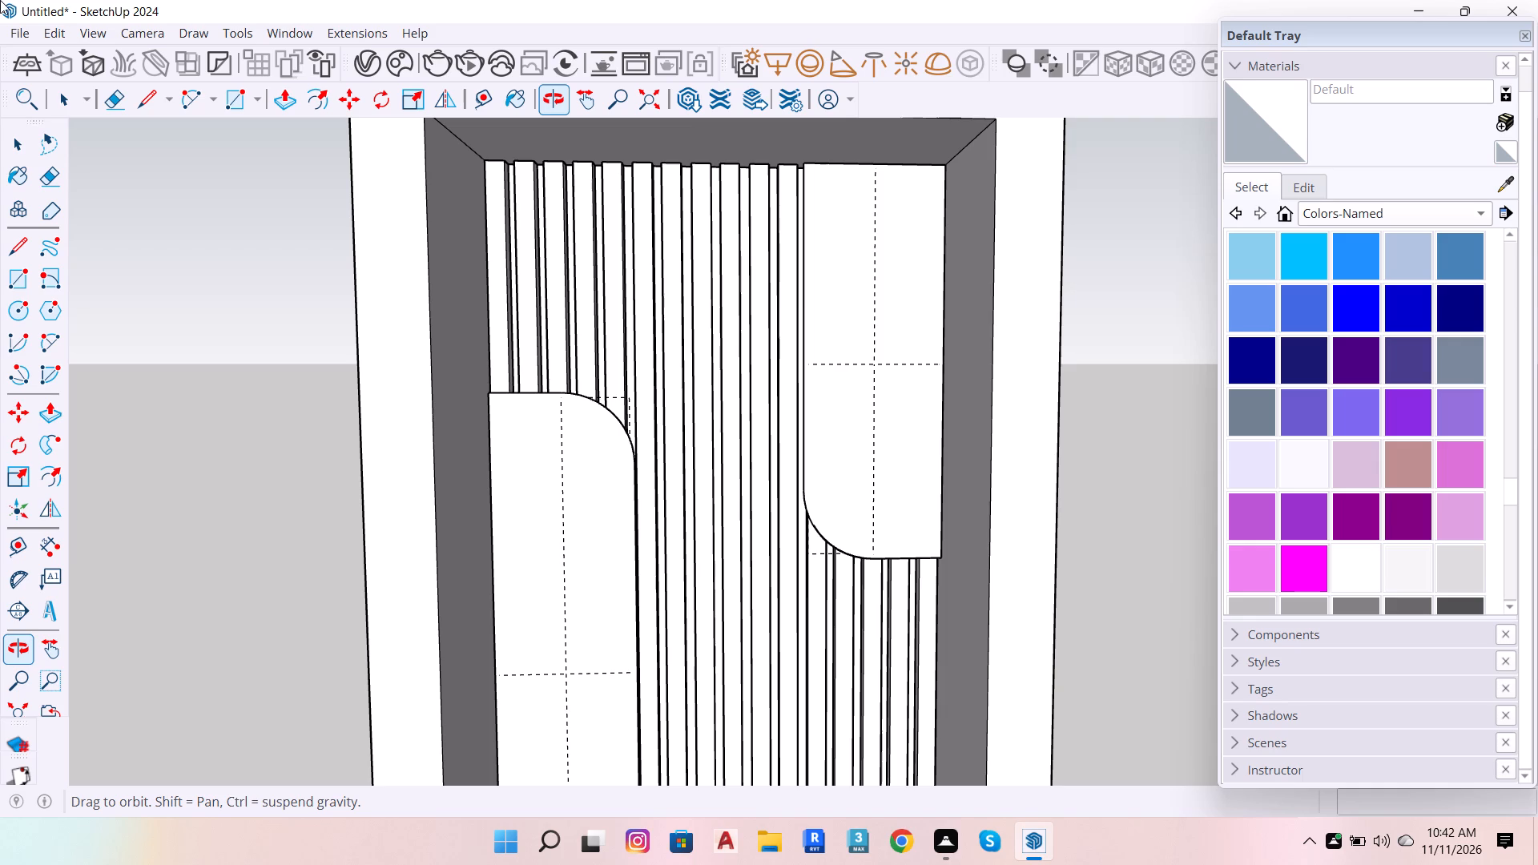
{"action": "left_click", "coordinate": [48, 27]}
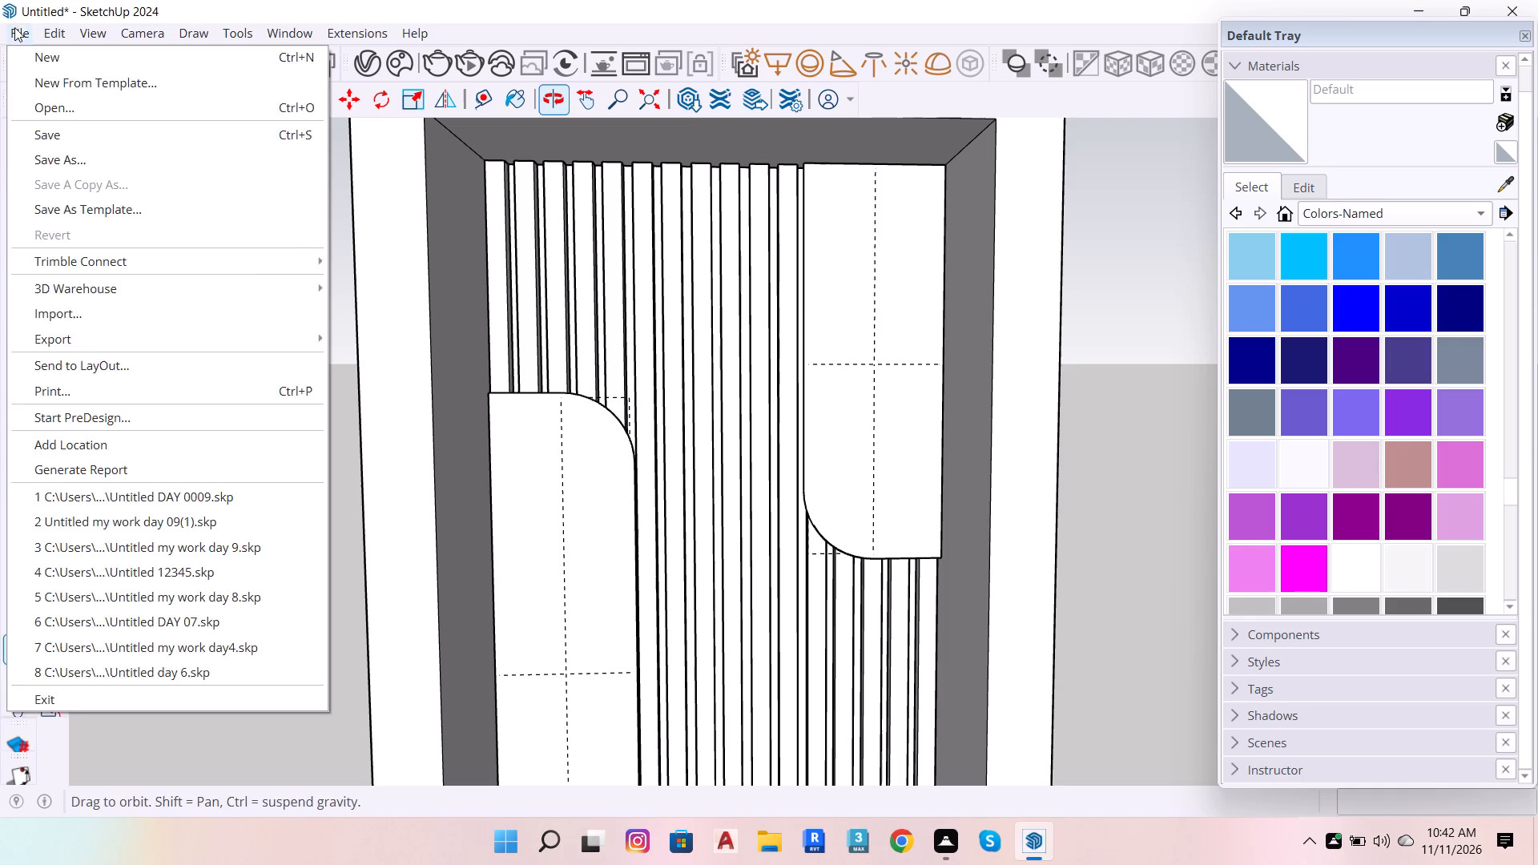
{"action": "left_click", "coordinate": [124, 239]}
Frame the slatted panel from the front and start a V-Ray render of the view.
{"action": "scroll", "coordinate": [707, 442], "scroll_direction": "down", "scroll_amount": 8}
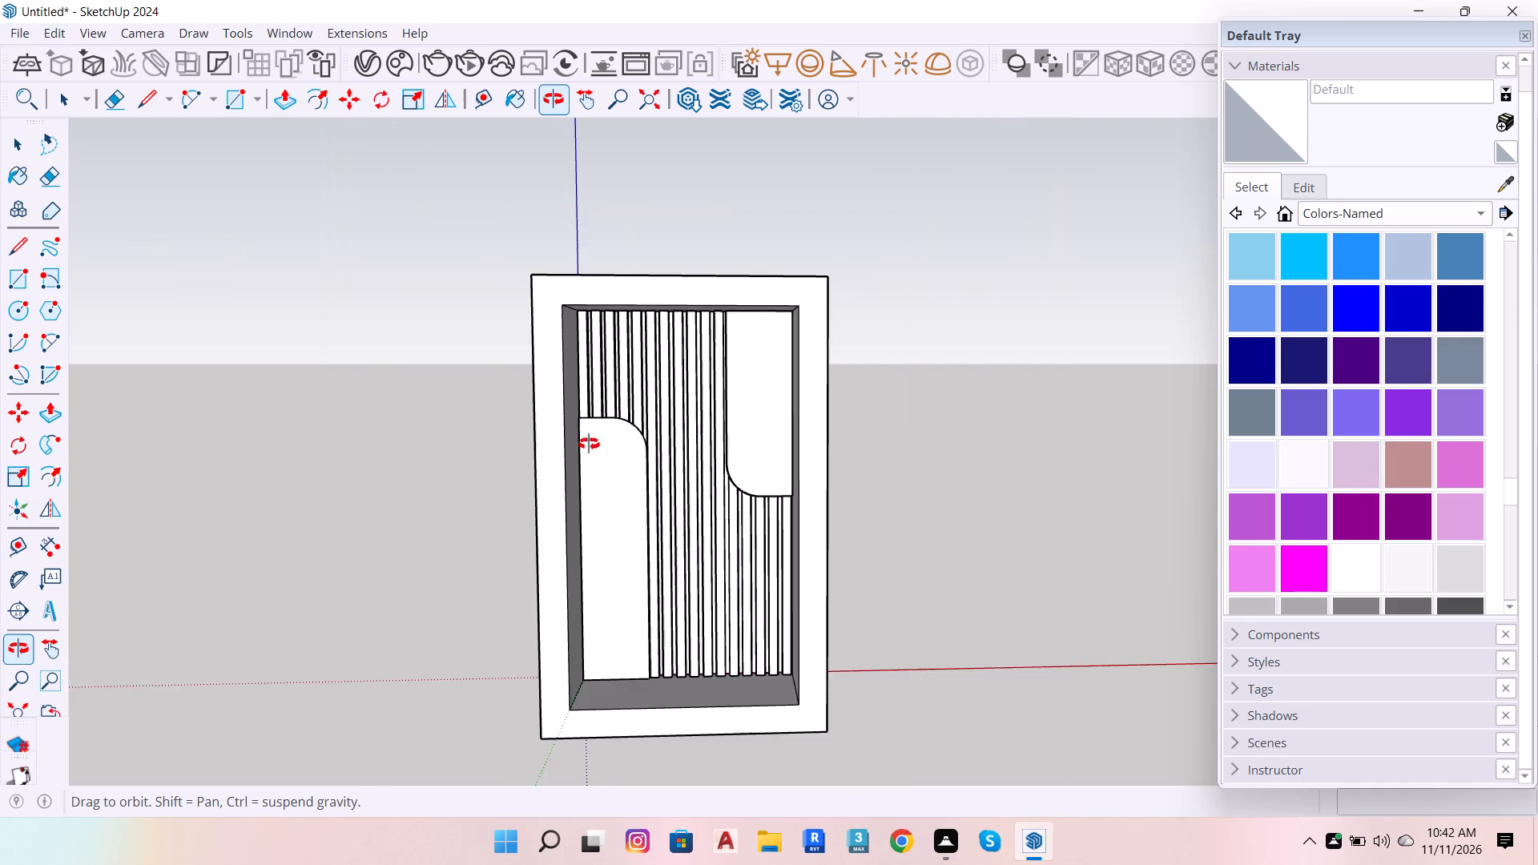
{"action": "scroll", "coordinate": [504, 487], "scroll_direction": "down", "scroll_amount": 5}
{"action": "scroll", "coordinate": [606, 482], "scroll_direction": "up", "scroll_amount": 6}
{"action": "left_click_drag", "start_coordinate": [715, 336], "coordinate": [711, 314]}
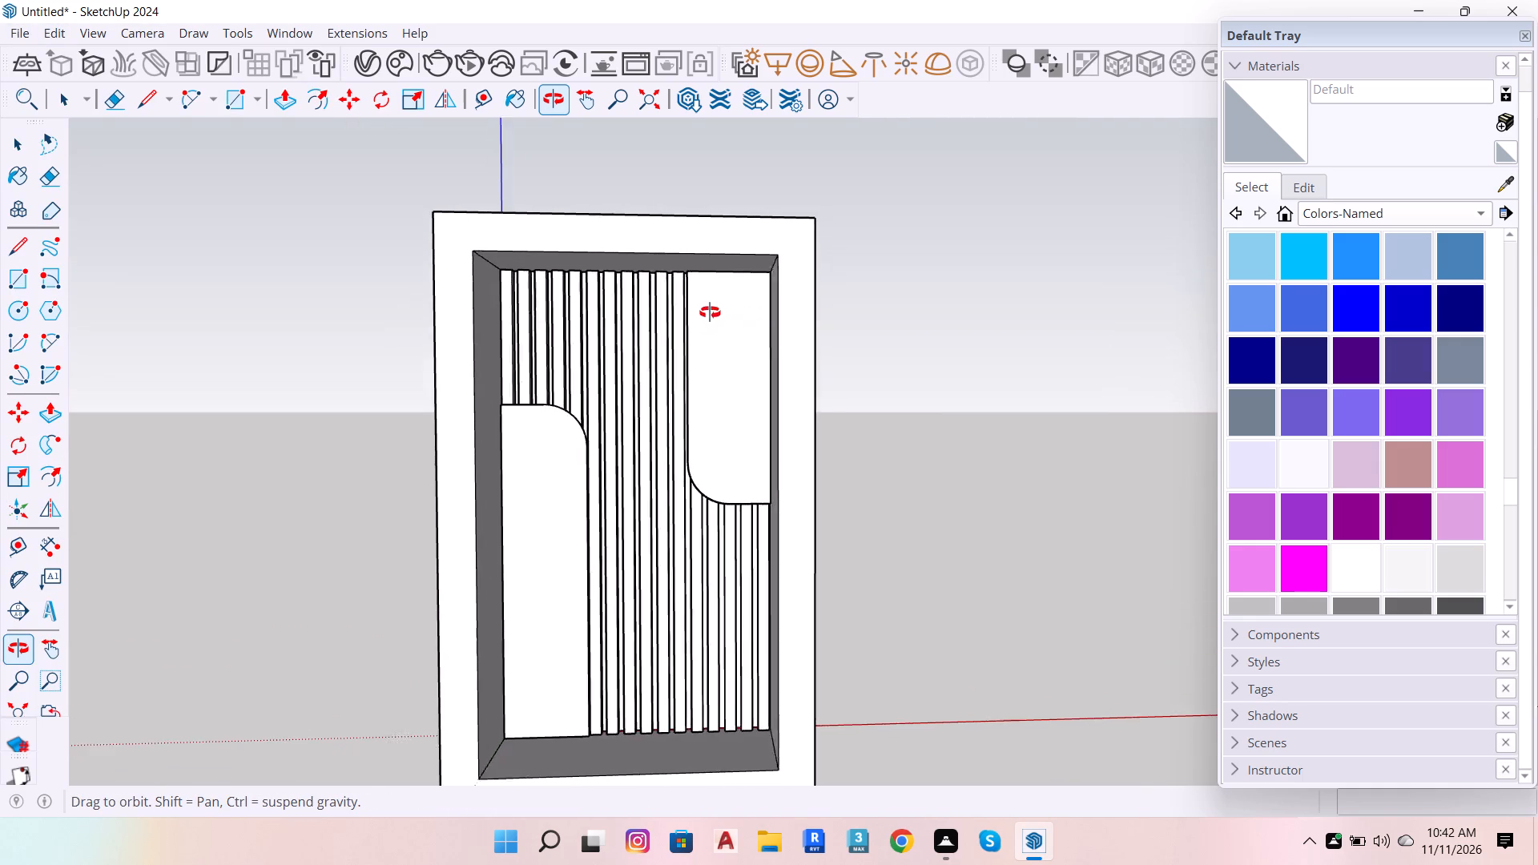
{"action": "scroll", "coordinate": [682, 375], "scroll_direction": "up", "scroll_amount": 4}
{"action": "scroll", "coordinate": [835, 246], "scroll_direction": "down", "scroll_amount": 8}
{"action": "scroll", "coordinate": [691, 468], "scroll_direction": "up", "scroll_amount": 6}
{"action": "scroll", "coordinate": [698, 479], "scroll_direction": "down", "scroll_amount": 5}
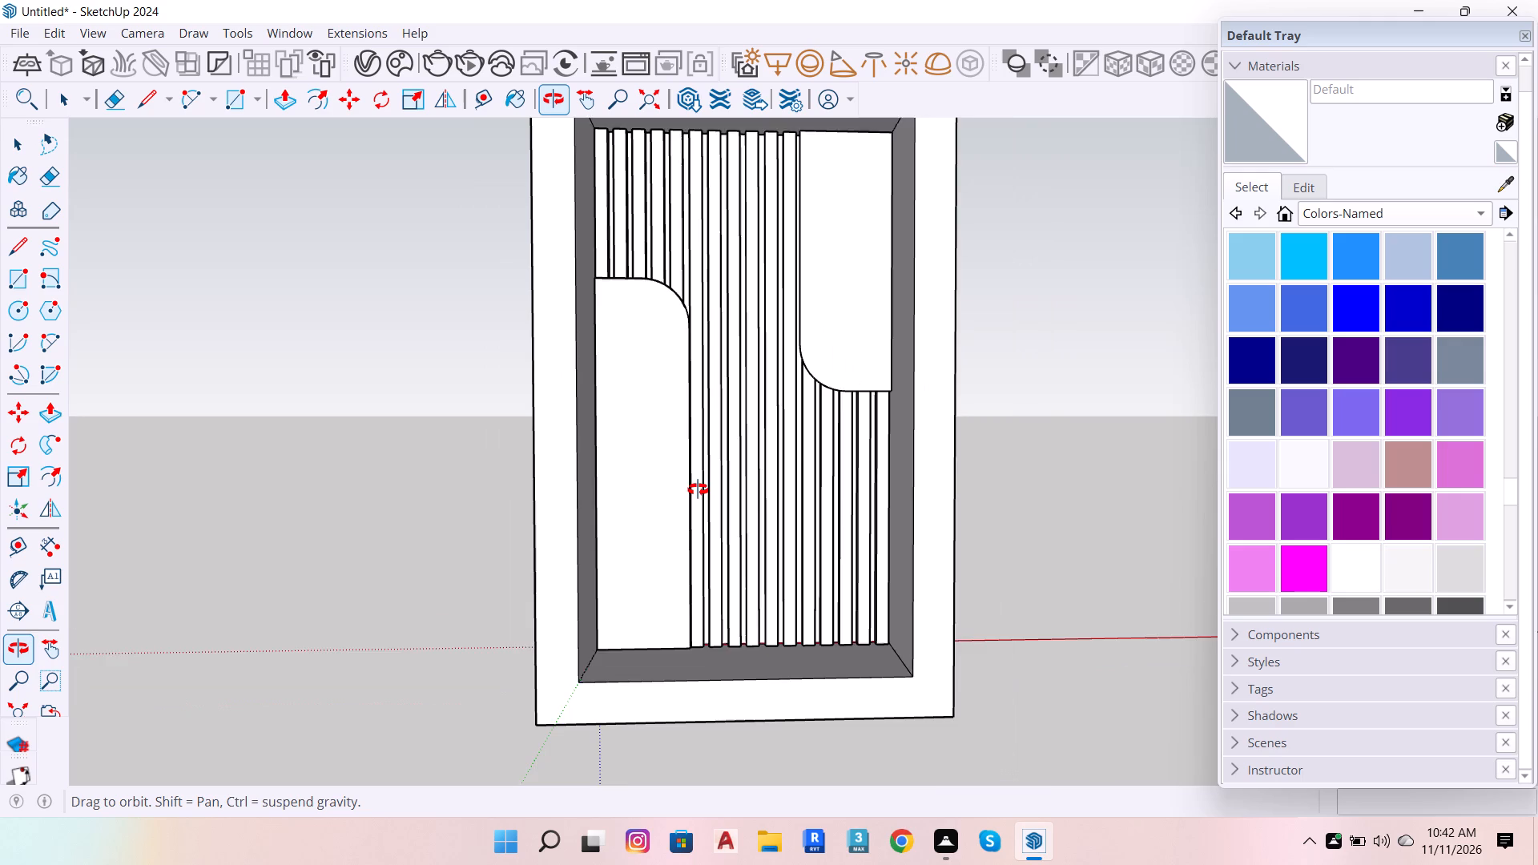
{"action": "scroll", "coordinate": [777, 221], "scroll_direction": "up", "scroll_amount": 2}
{"action": "left_click_drag", "start_coordinate": [743, 154], "coordinate": [739, 131]}
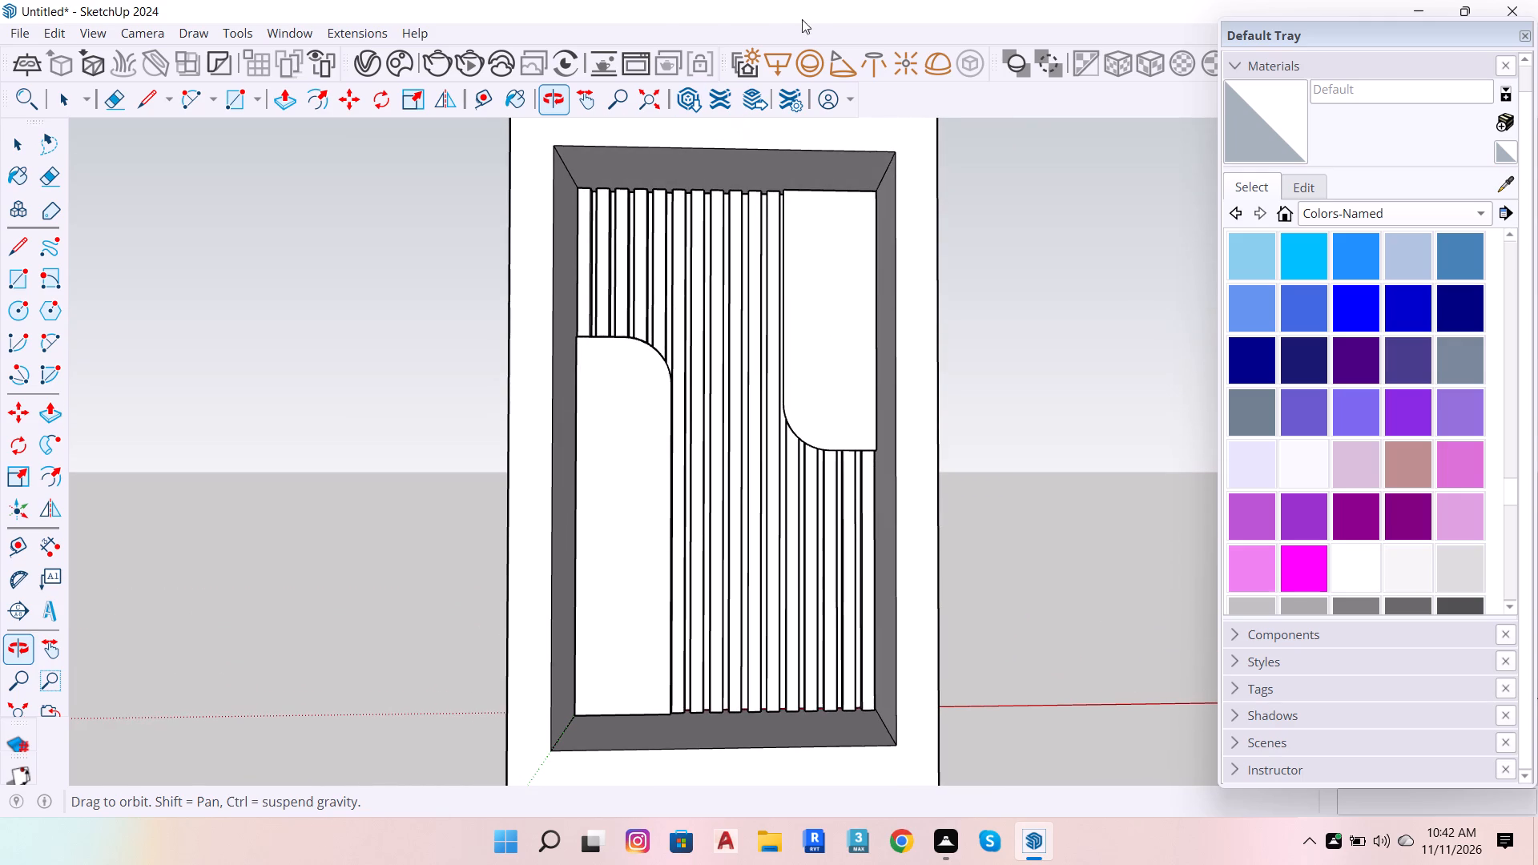
{"action": "left_click", "coordinate": [445, 54]}
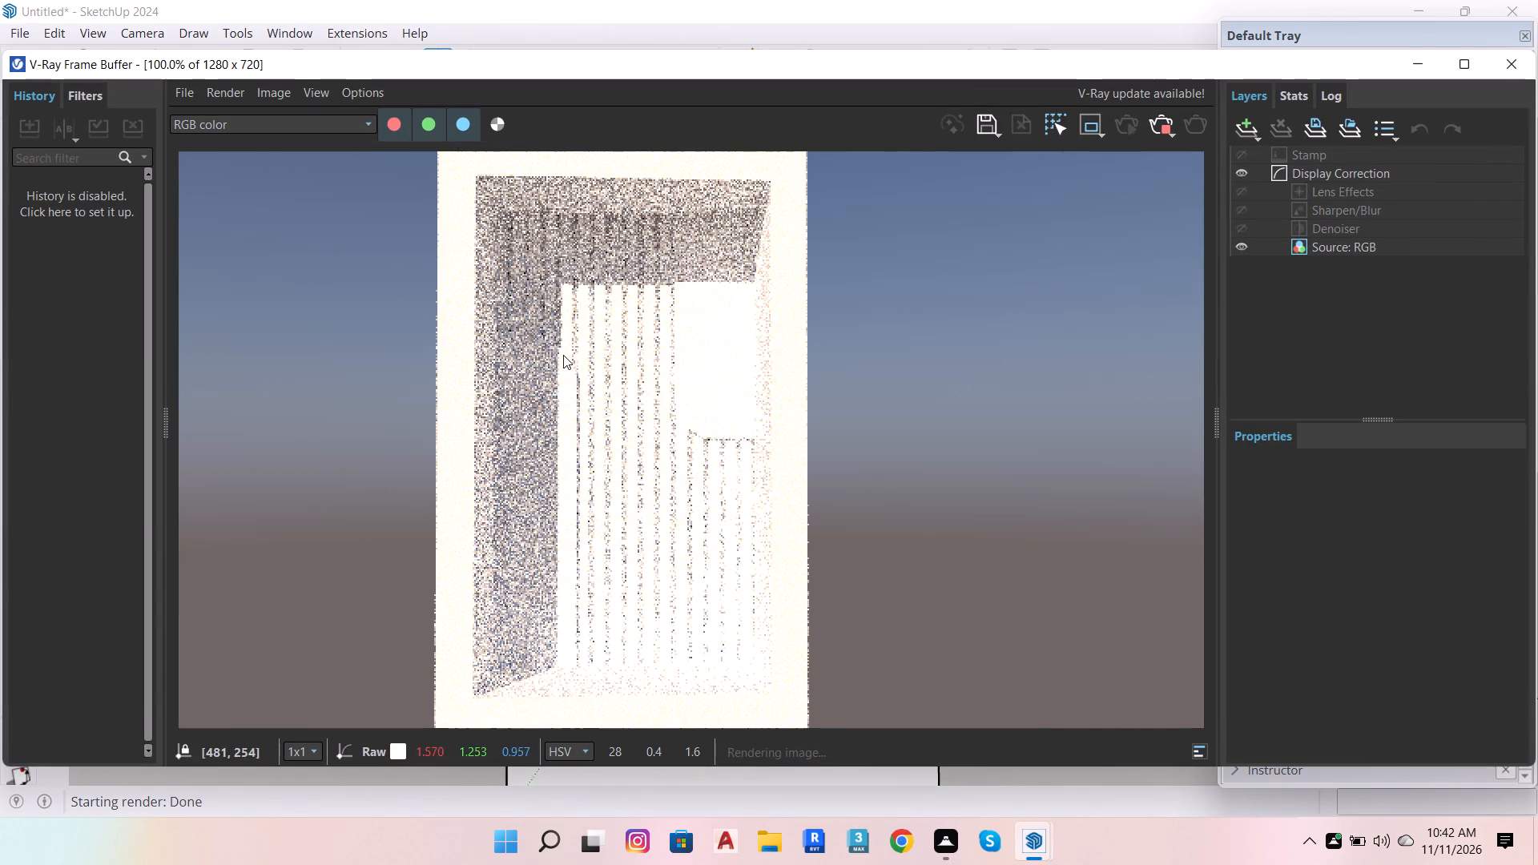
Examine the light on the slats and rounded panels in the V-Ray render, and close the frame buffer.
{"action": "scroll", "coordinate": [562, 356], "scroll_direction": "up", "scroll_amount": 1}
{"action": "scroll", "coordinate": [835, 362], "scroll_direction": "down", "scroll_amount": 1}
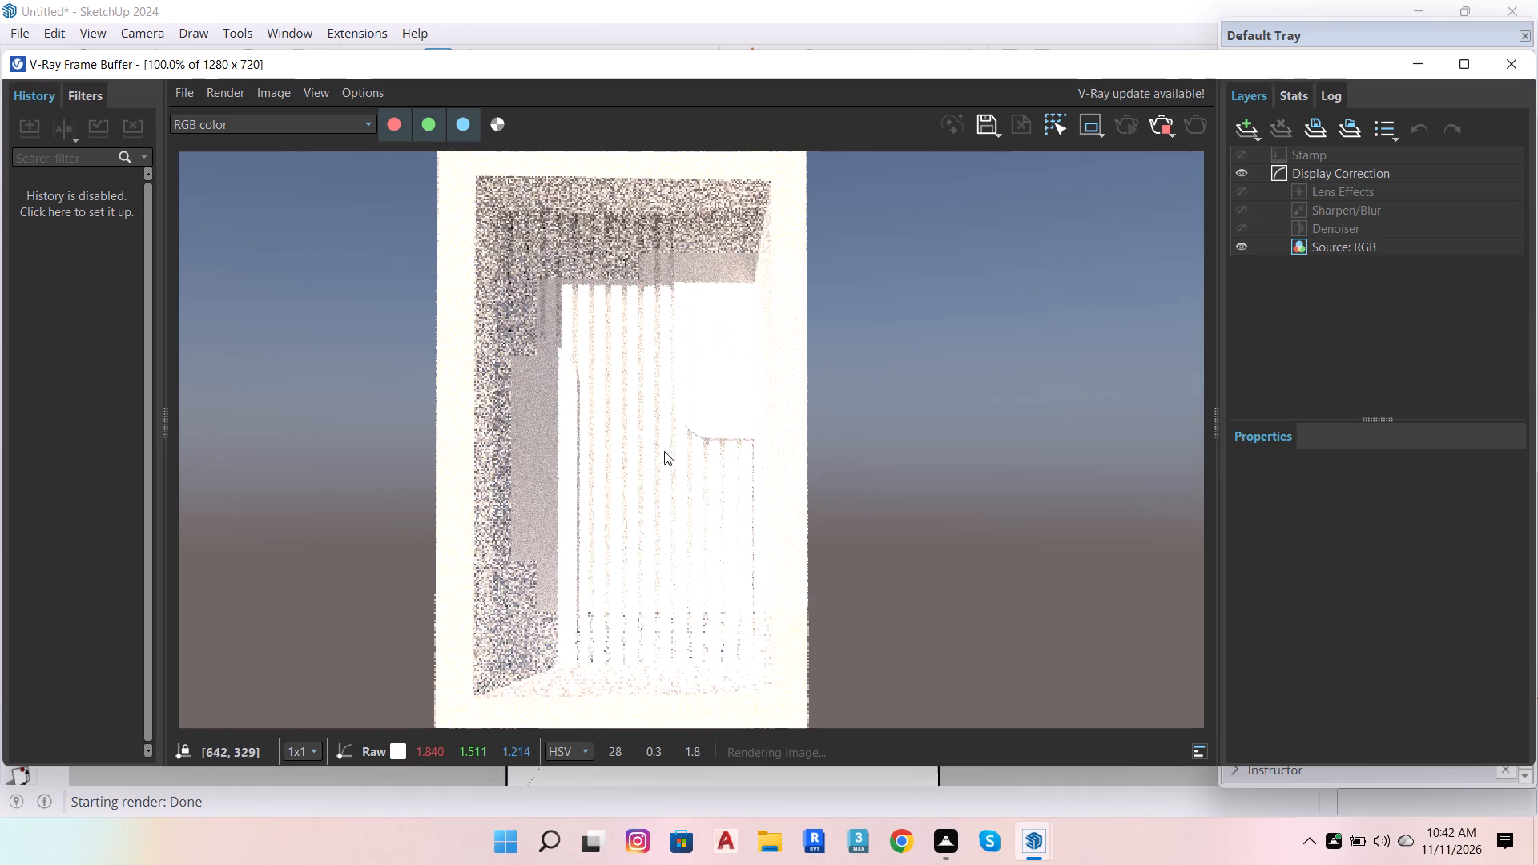
{"action": "scroll", "coordinate": [1051, 324], "scroll_direction": "down", "scroll_amount": 1}
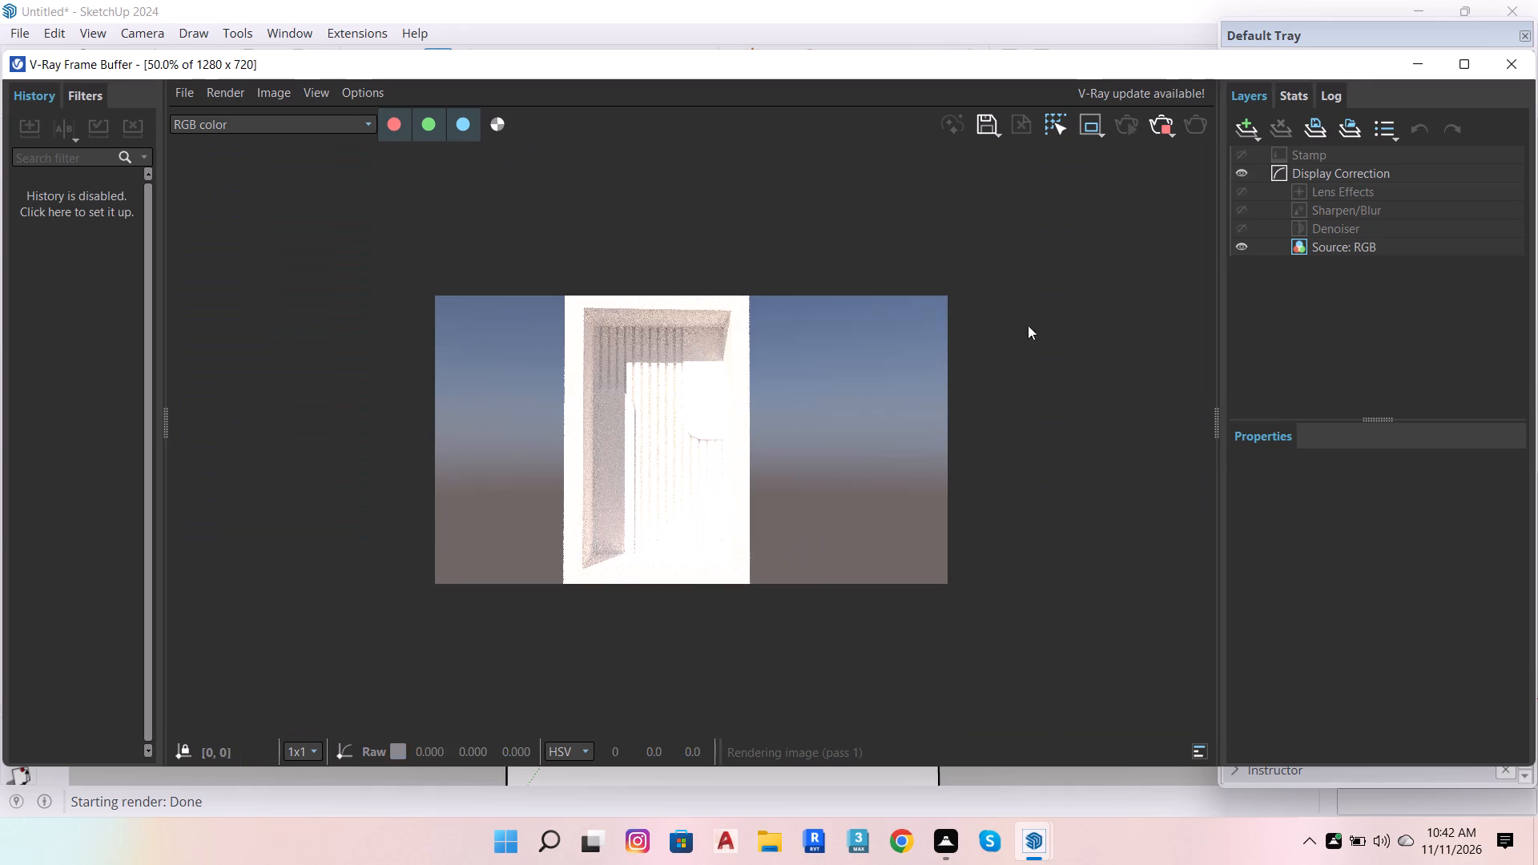
{"action": "scroll", "coordinate": [674, 311], "scroll_direction": "up", "scroll_amount": 3}
{"action": "scroll", "coordinate": [852, 331], "scroll_direction": "down", "scroll_amount": 4}
{"action": "scroll", "coordinate": [739, 368], "scroll_direction": "up", "scroll_amount": 1}
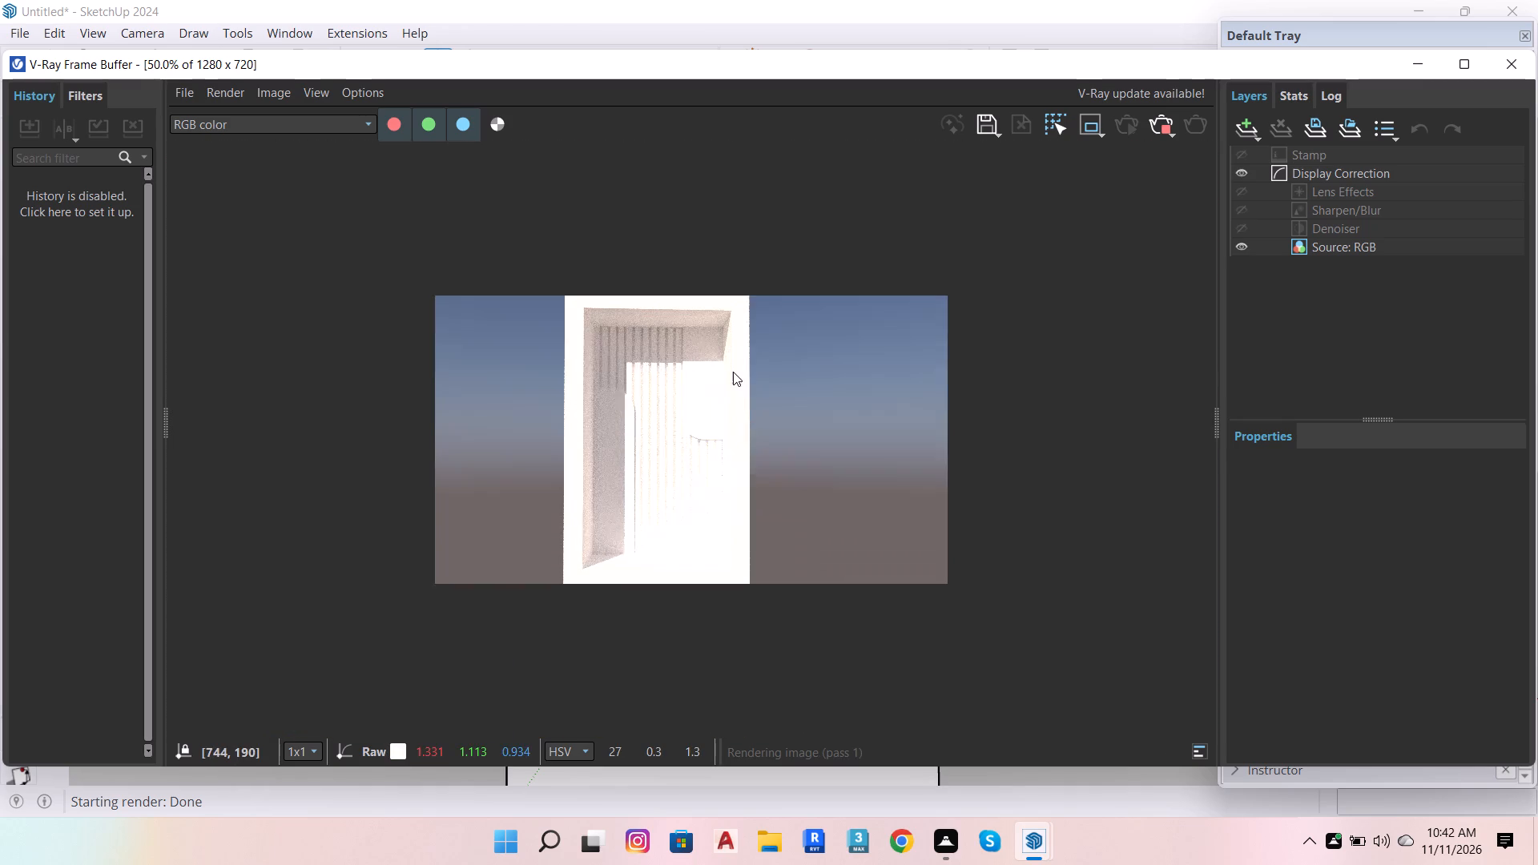
{"action": "scroll", "coordinate": [733, 372], "scroll_direction": "up", "scroll_amount": 1}
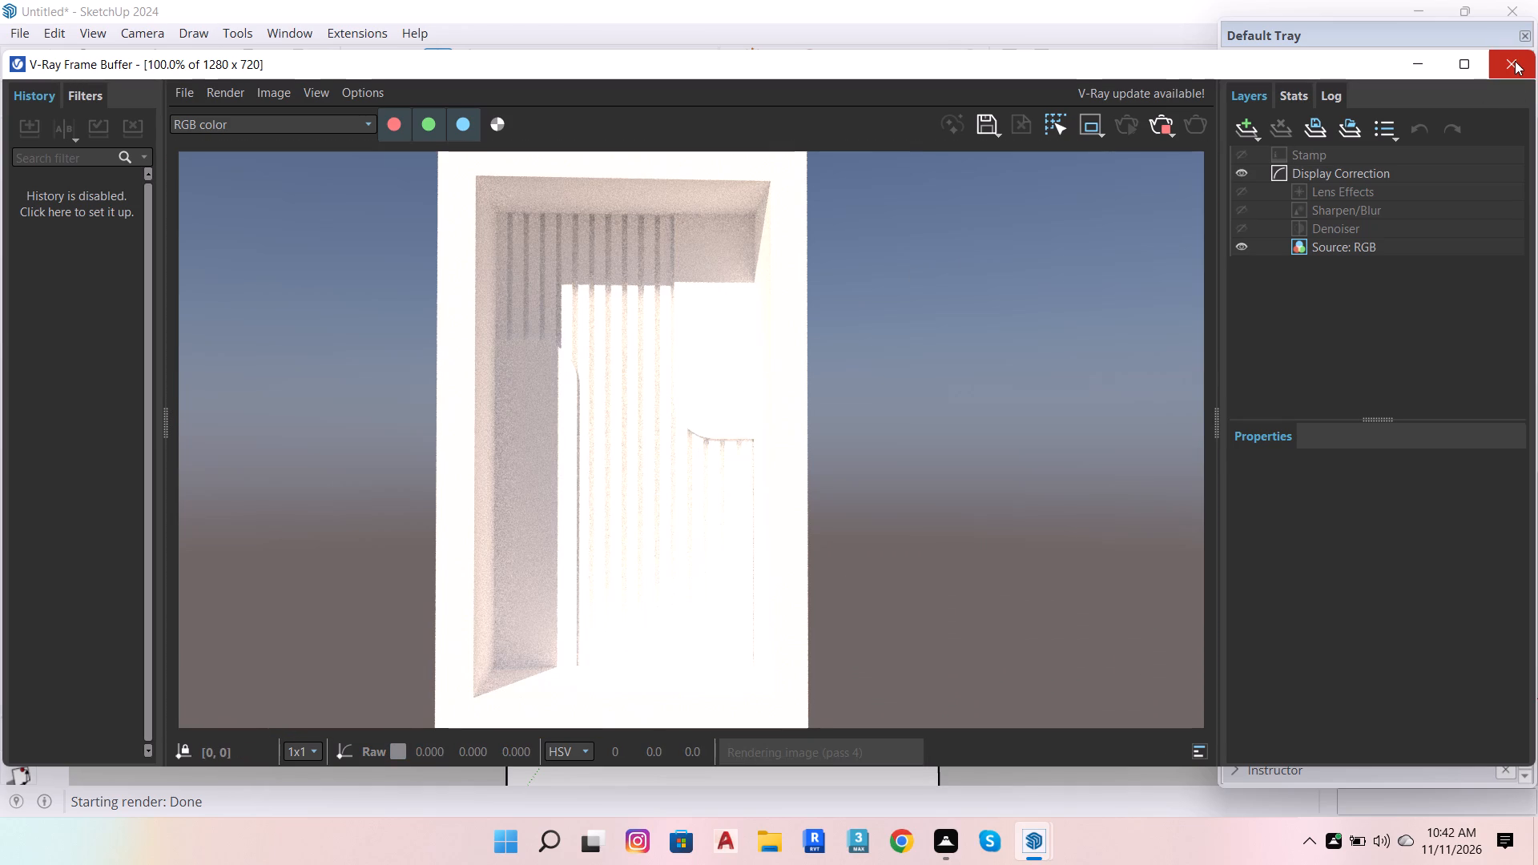
{"action": "left_click", "coordinate": [1515, 61]}
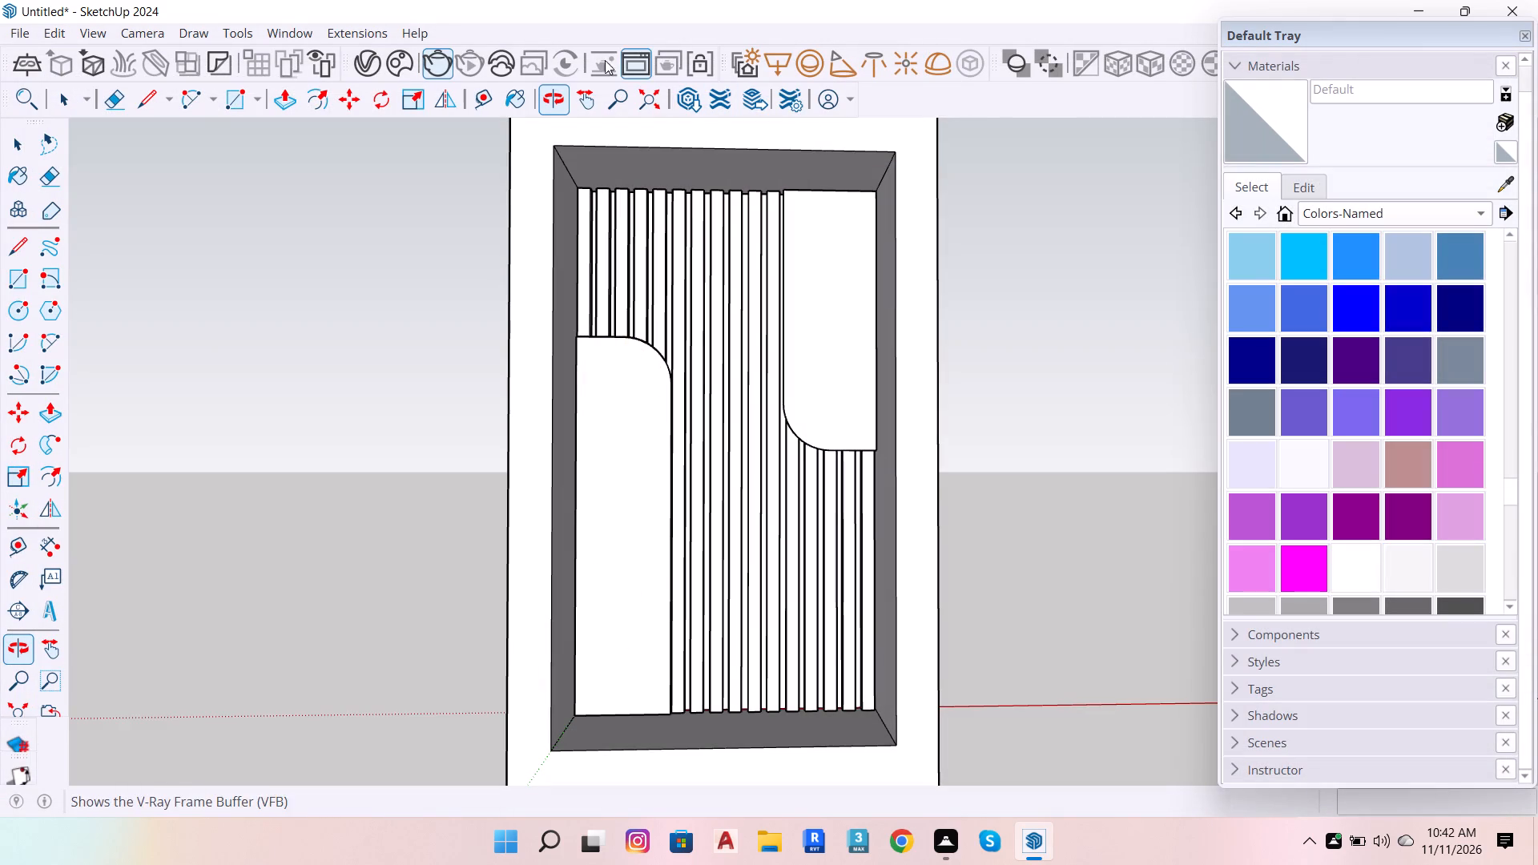
Set the intensity of Mesh Light and Mesh Light#1 to 300 each in the V-Ray Asset Editor, and stop the running render.
{"action": "scroll", "coordinate": [916, 511], "scroll_direction": "down", "scroll_amount": 3}
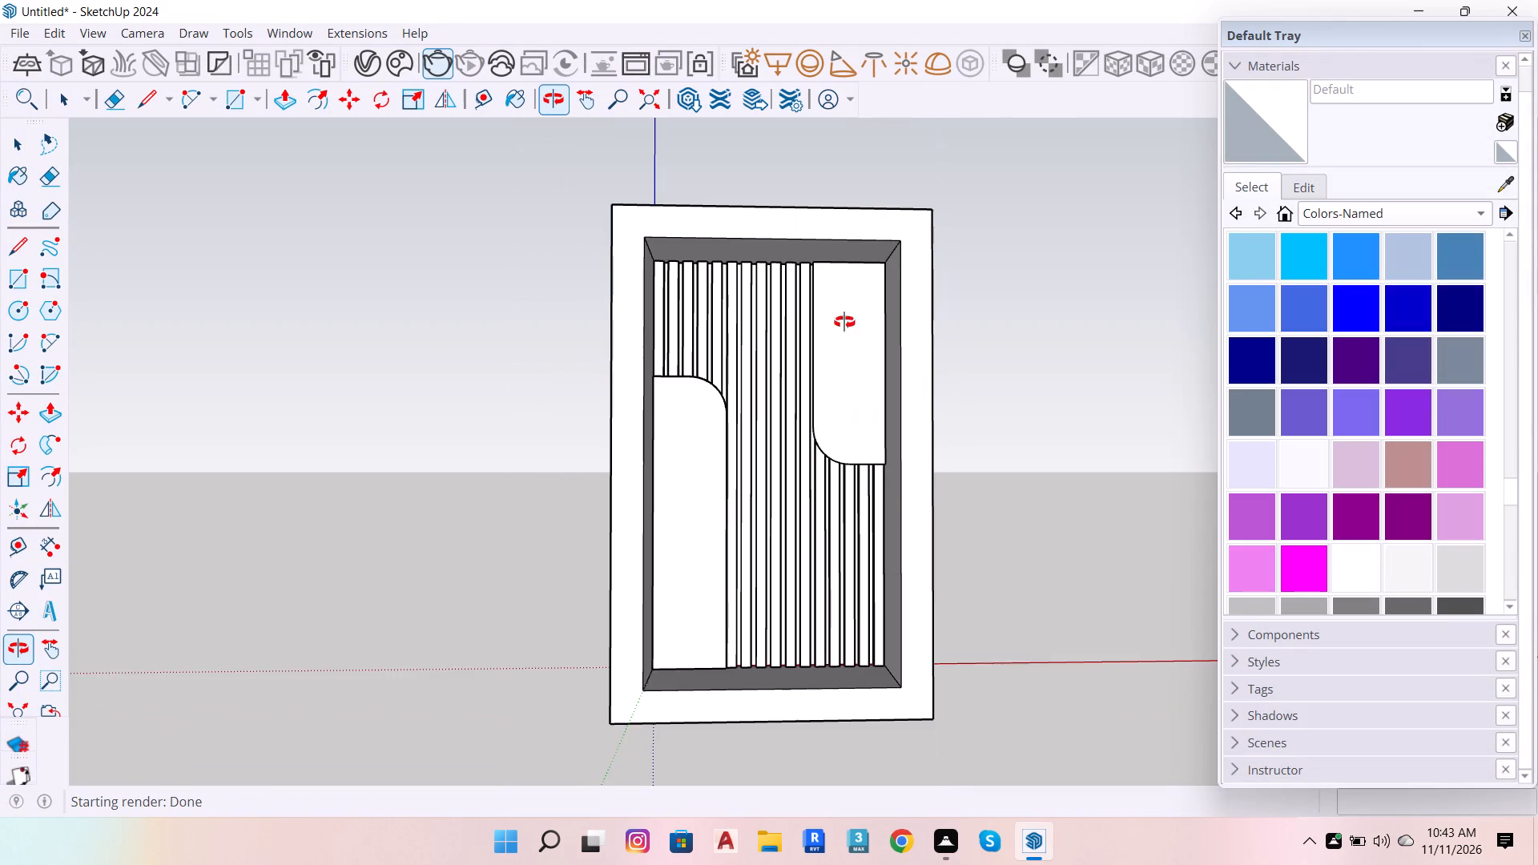
{"action": "scroll", "coordinate": [834, 309], "scroll_direction": "up", "scroll_amount": 1}
{"action": "left_click_drag", "start_coordinate": [828, 187], "coordinate": [828, 275]}
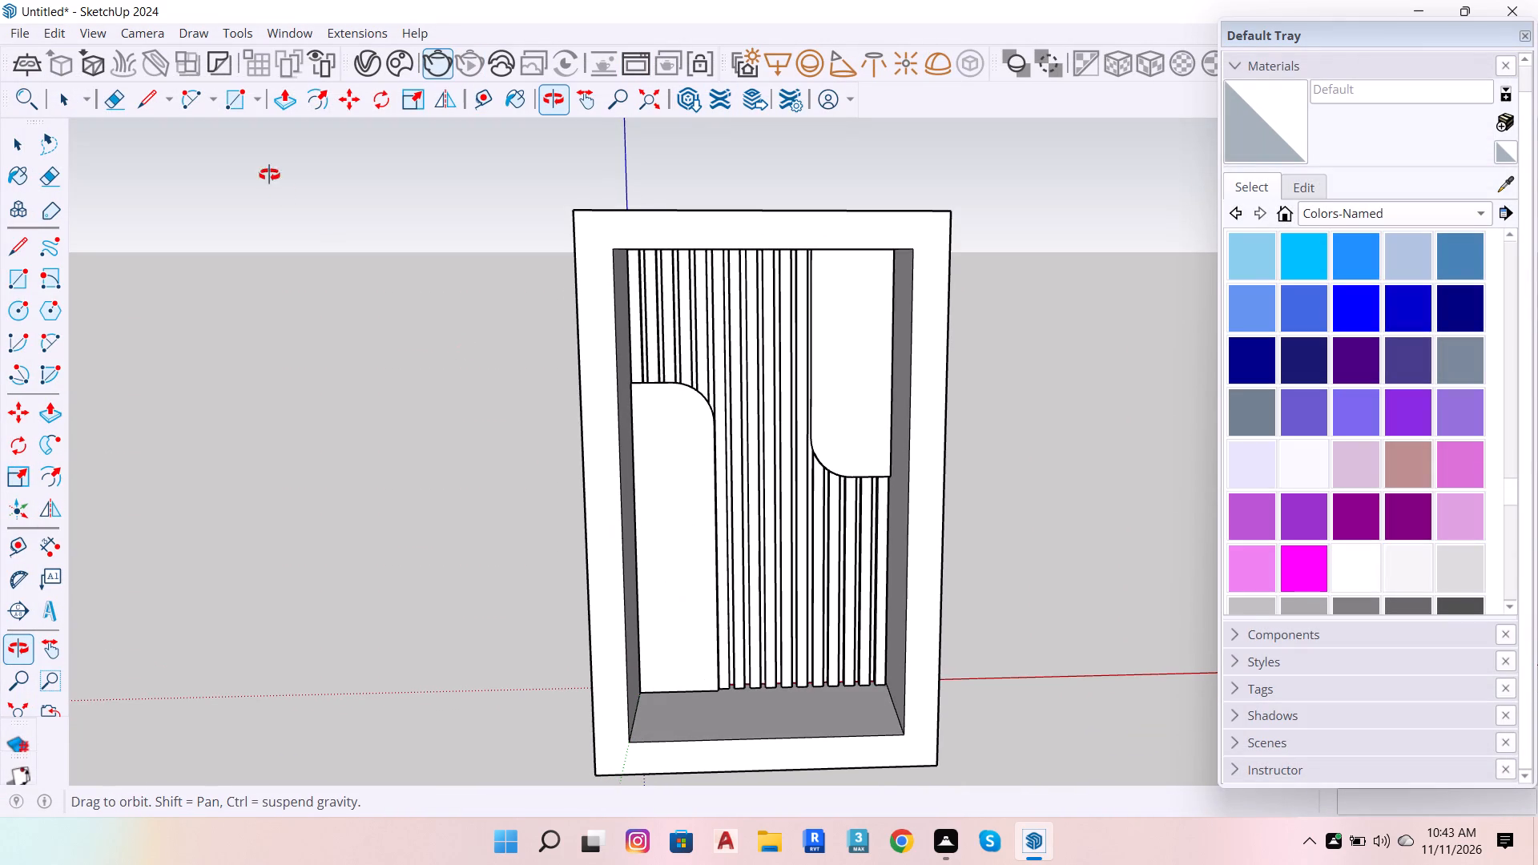
{"action": "left_click", "coordinate": [412, 64]}
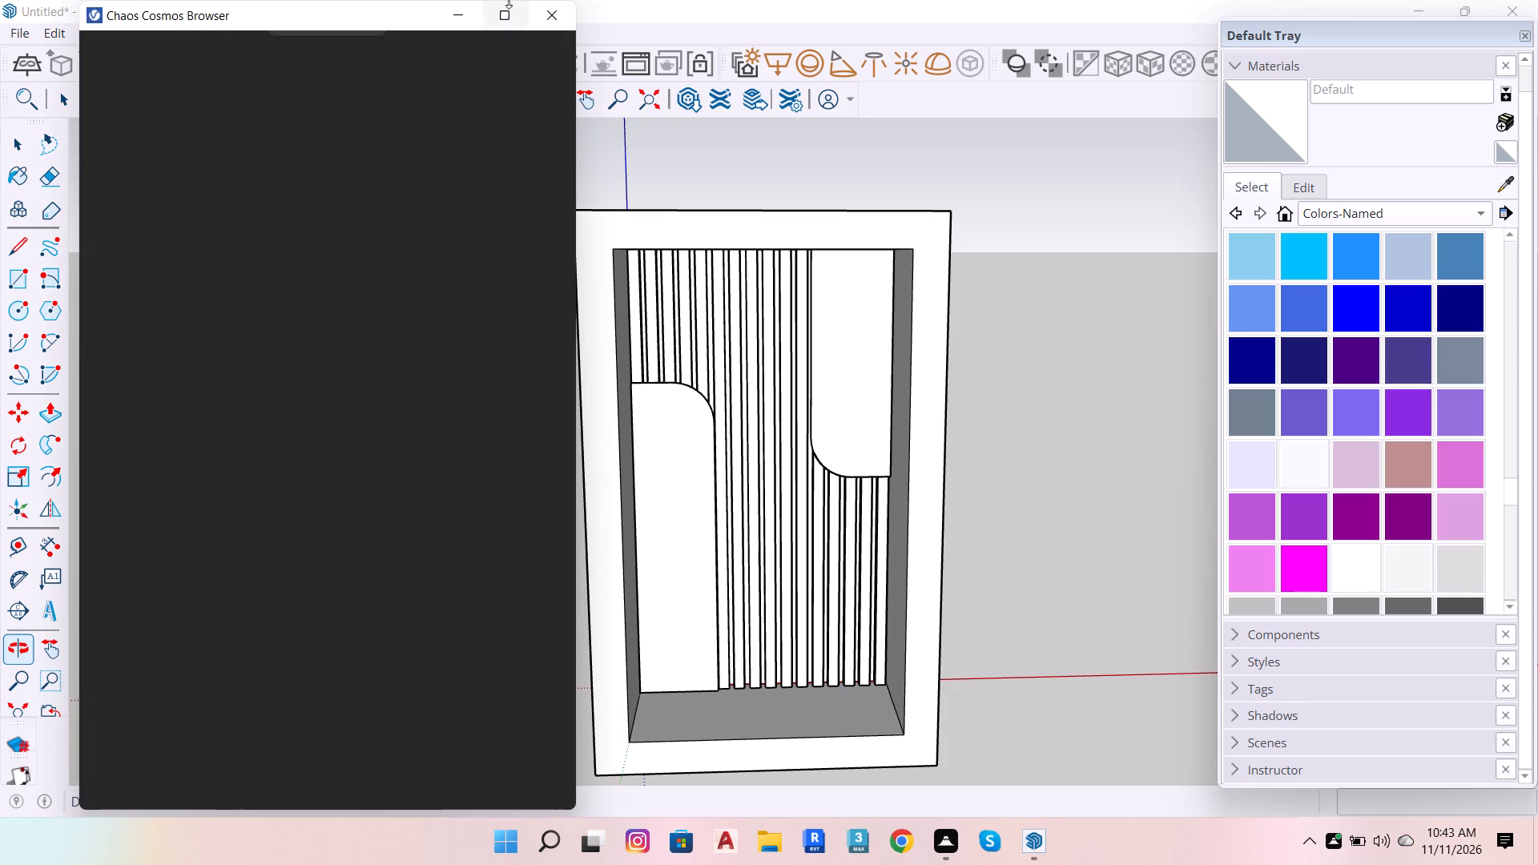
{"action": "left_click", "coordinate": [535, 7]}
{"action": "left_click", "coordinate": [368, 63]}
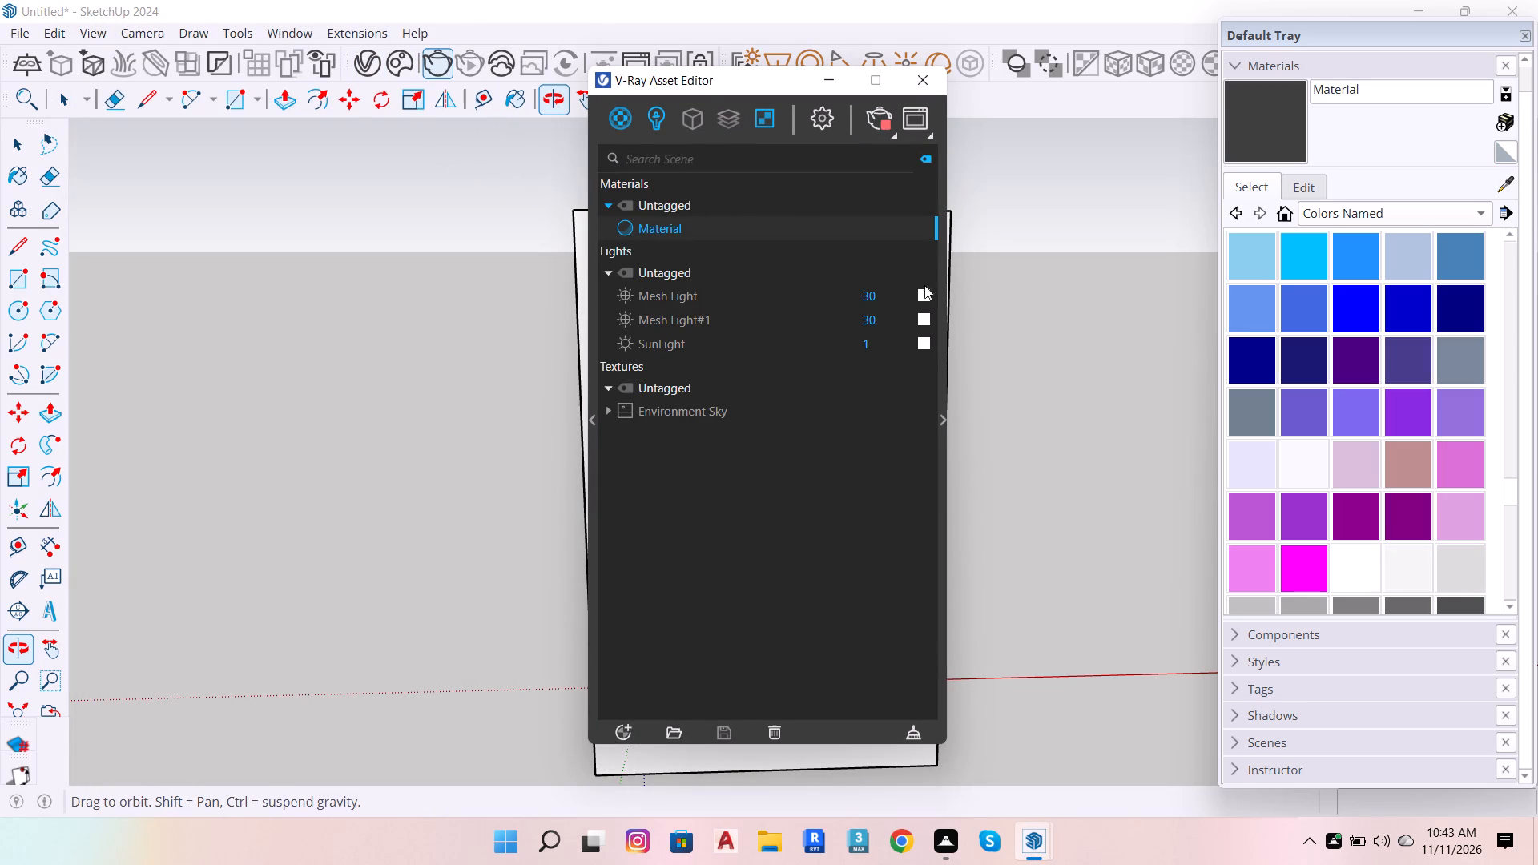
{"action": "left_click", "coordinate": [889, 292]}
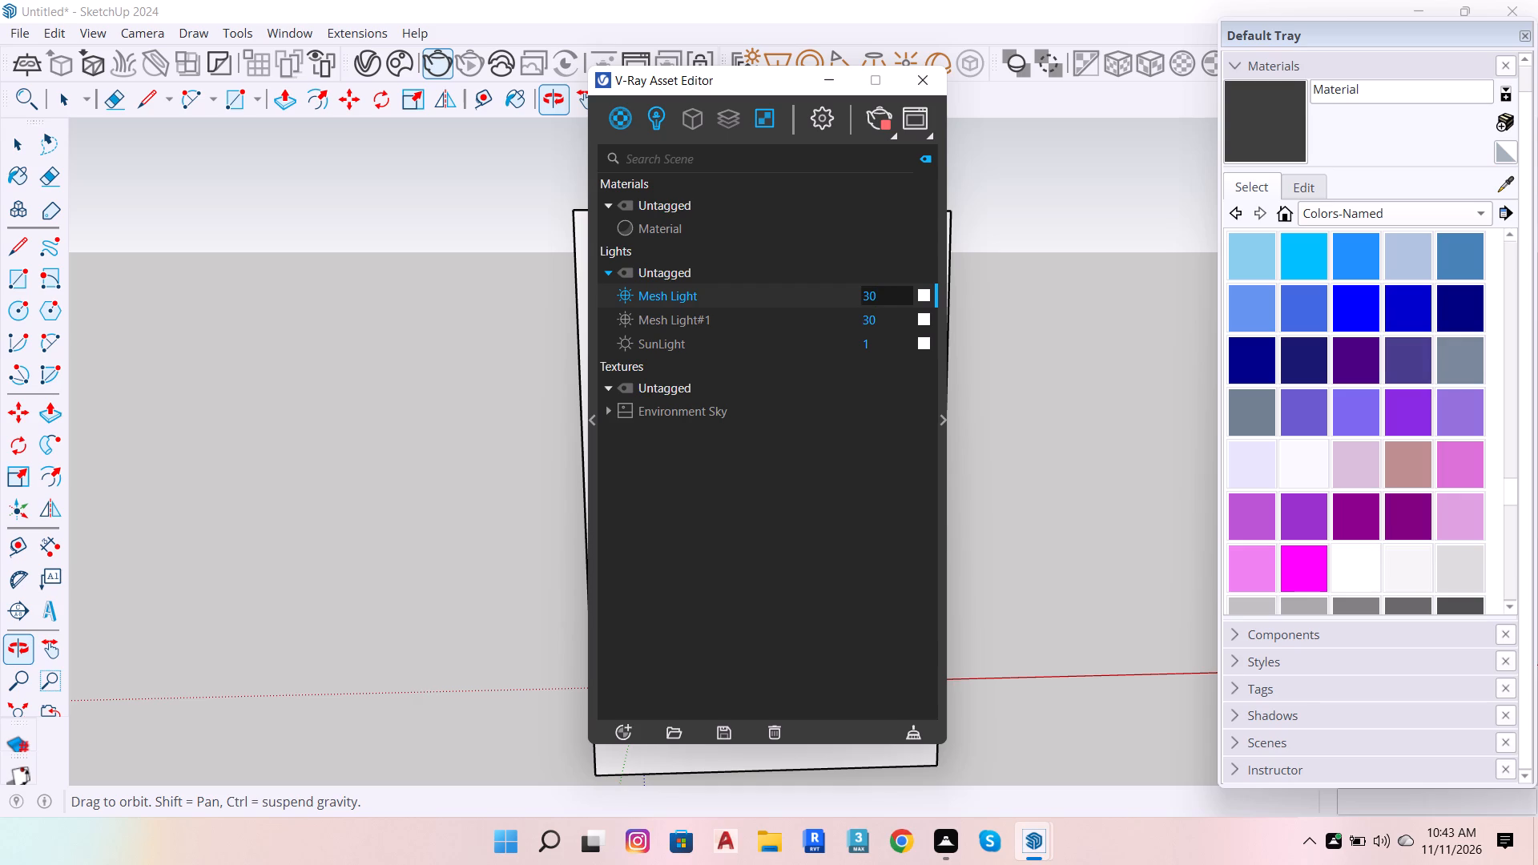
{"action": "key", "text": "0"}
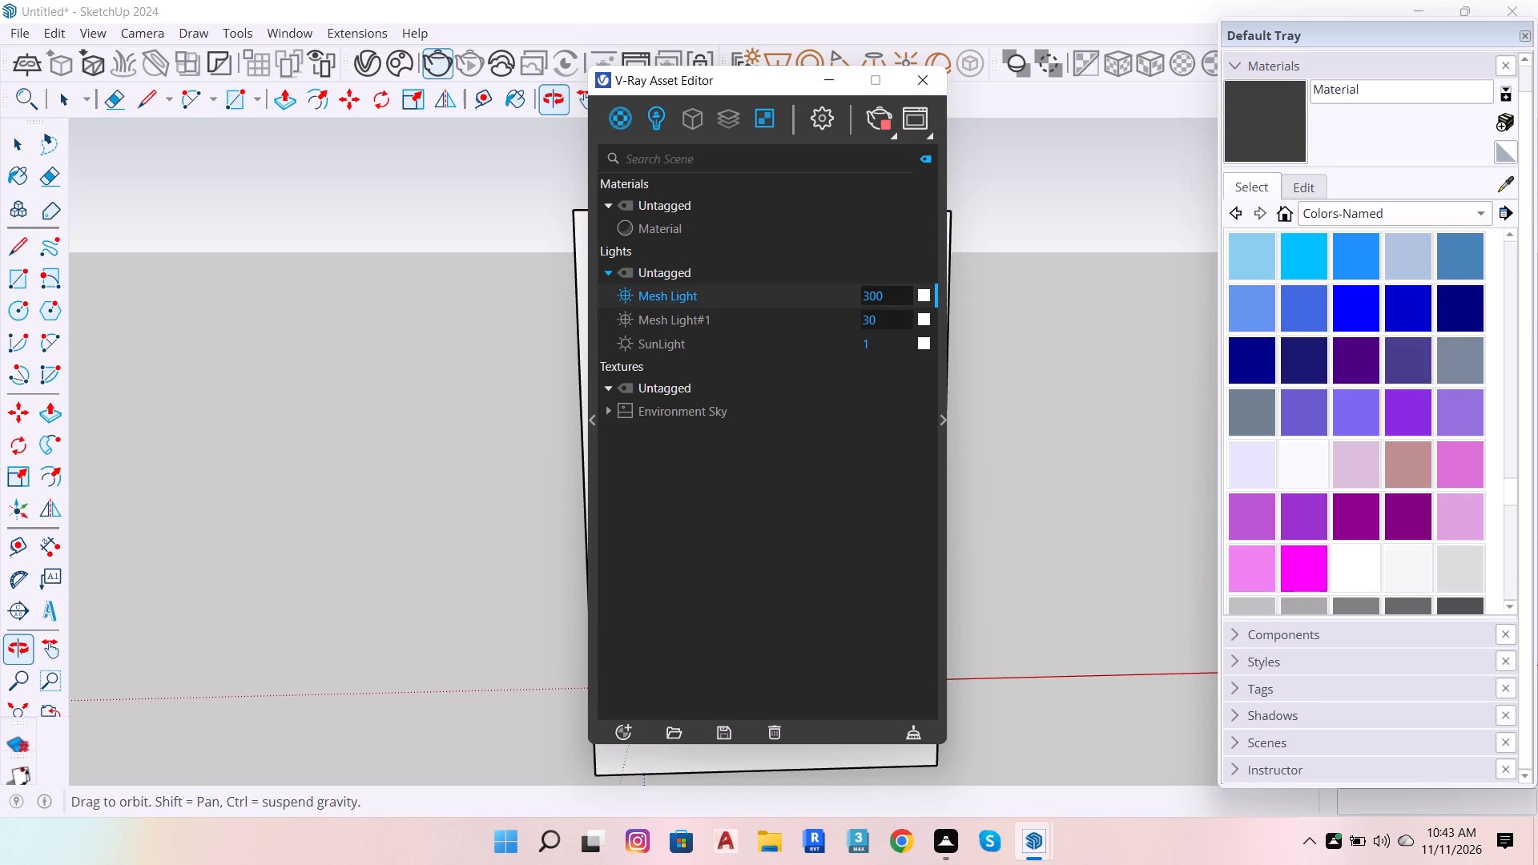
{"action": "left_click", "coordinate": [877, 318]}
{"action": "key", "text": "0"}
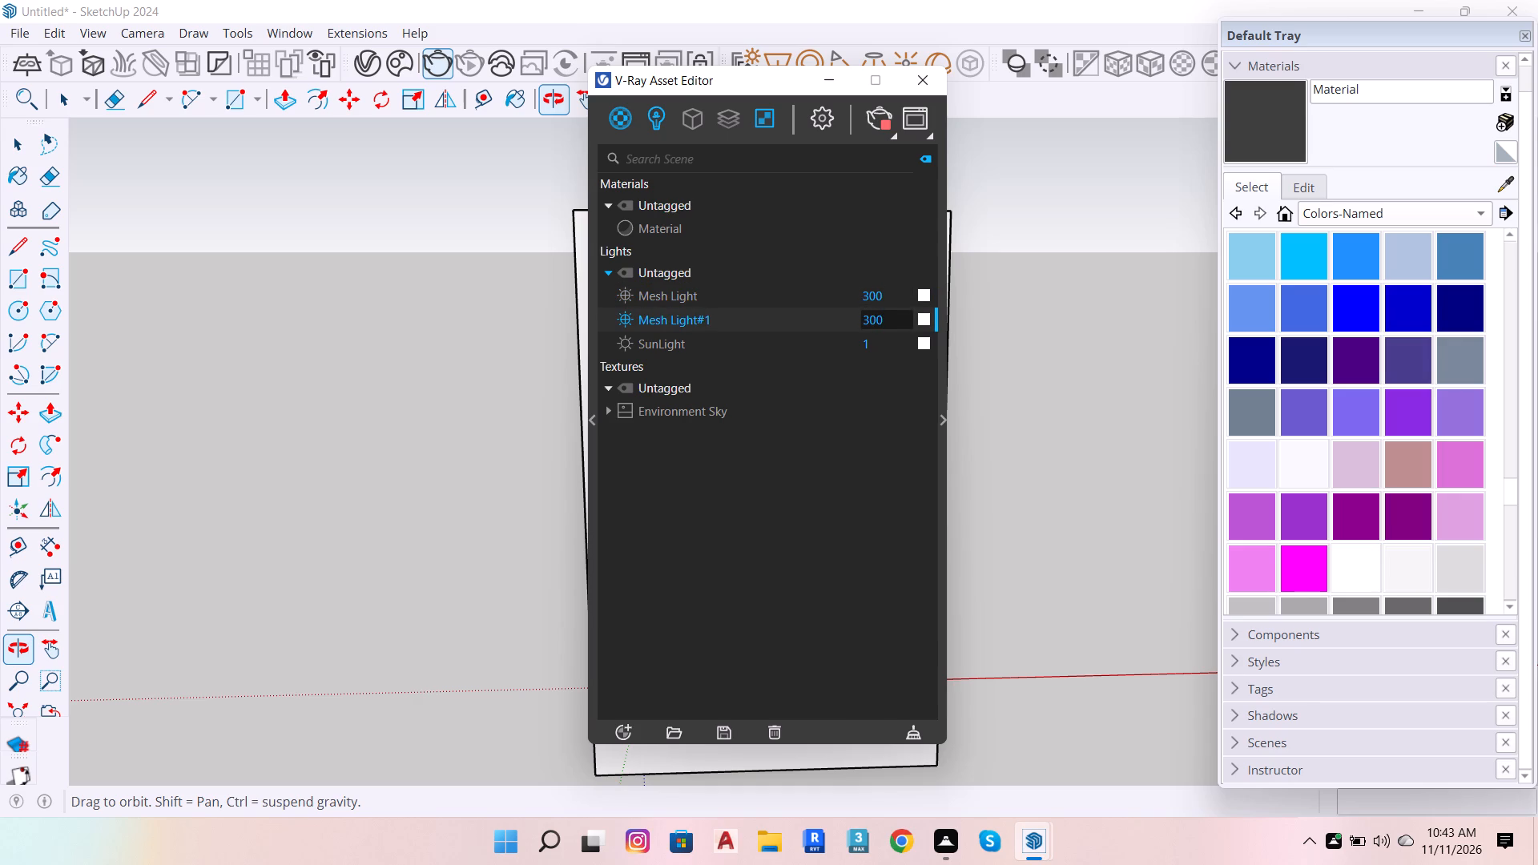
{"action": "left_click", "coordinate": [878, 115]}
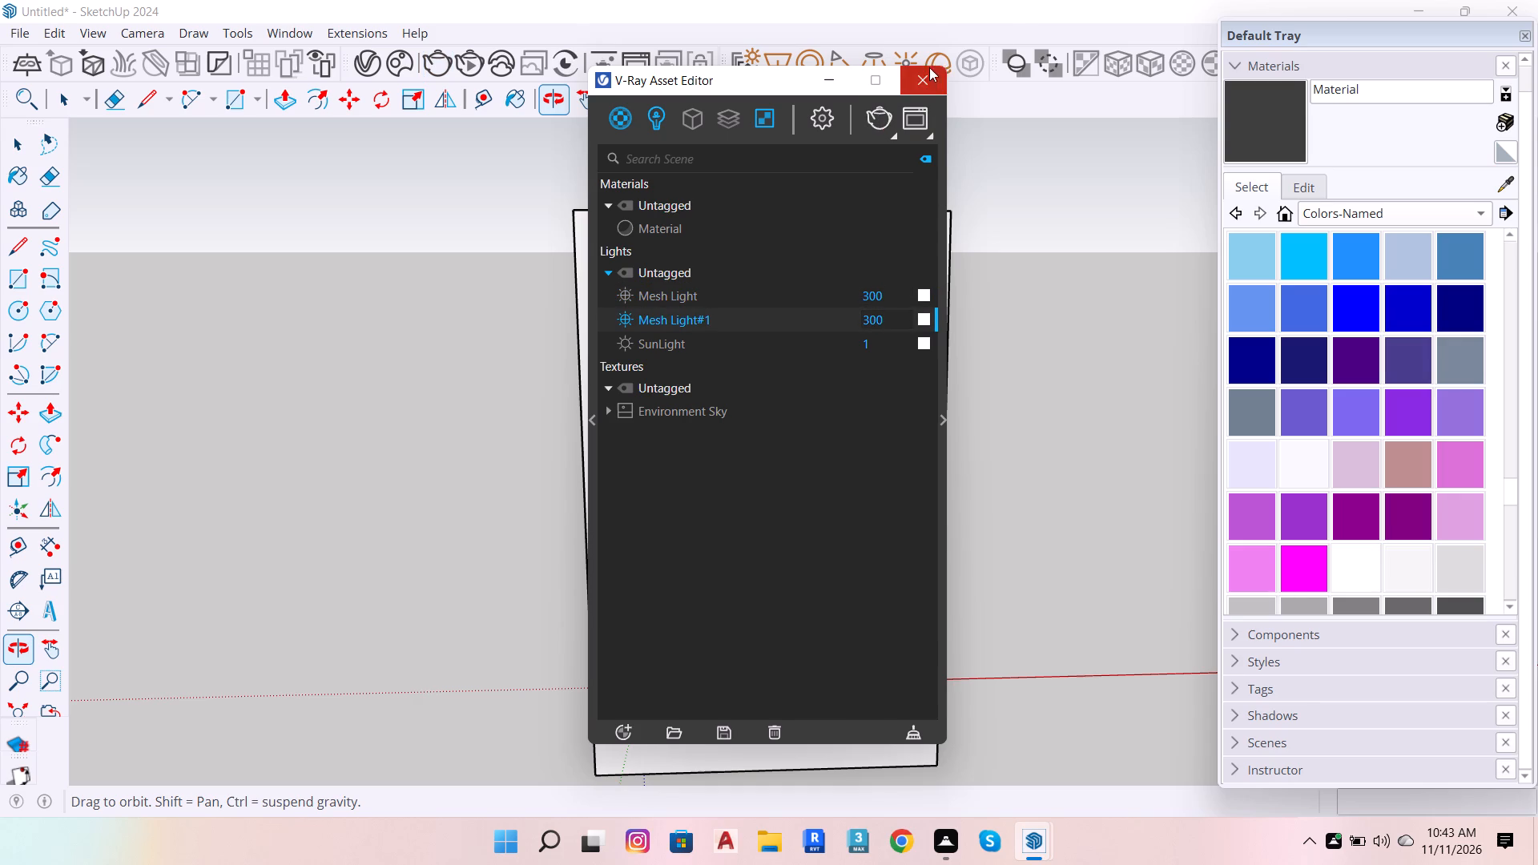
{"action": "left_click", "coordinate": [919, 76]}
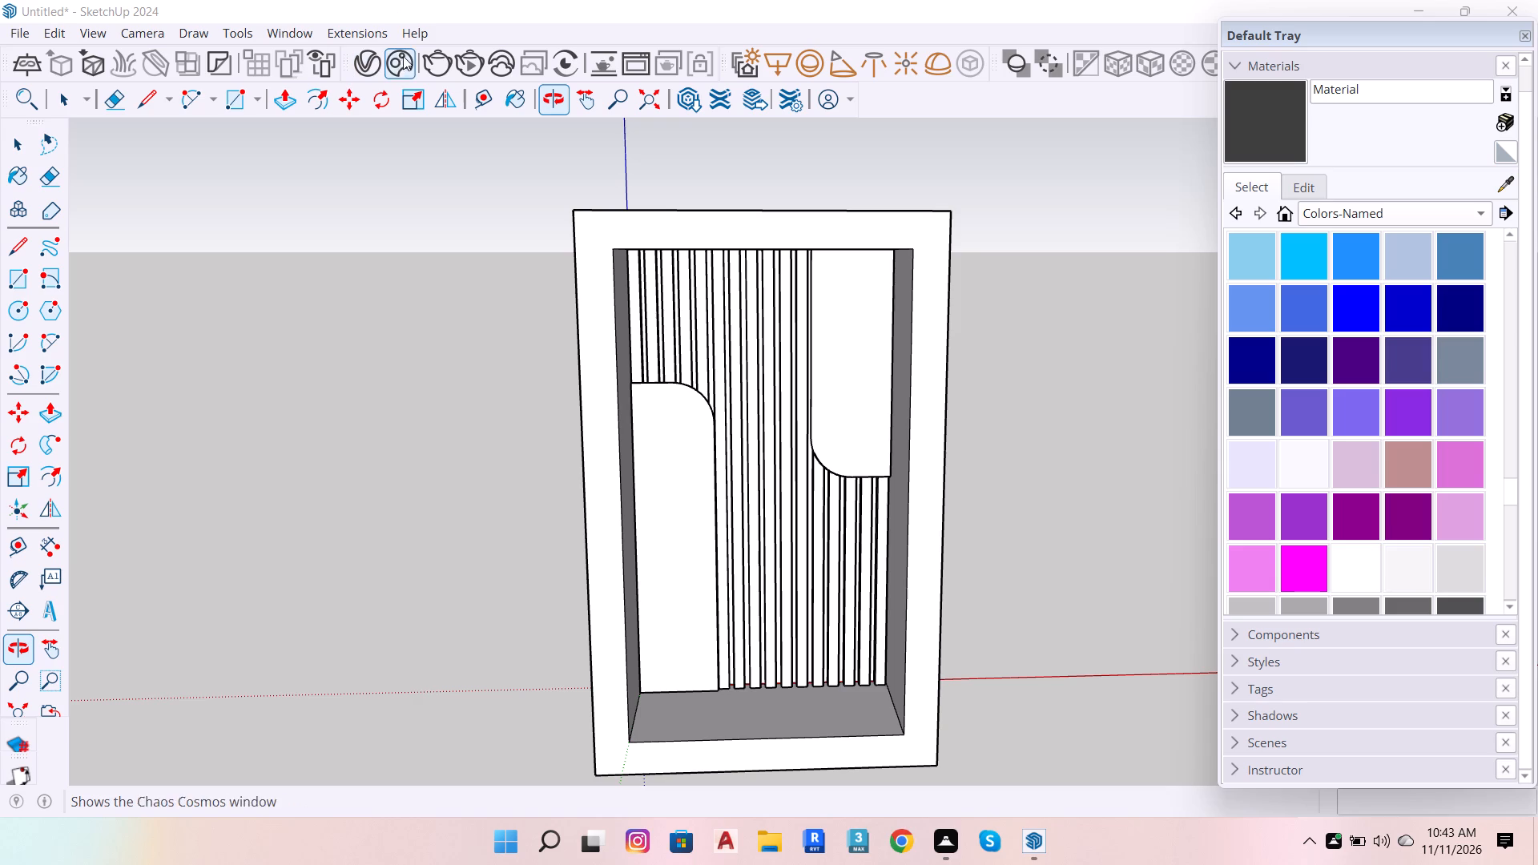
Render the framed panel in V-Ray, examine the brightness on the slats and rounded panels, and close the frame buffer.
{"action": "left_click", "coordinate": [440, 58]}
{"action": "scroll", "coordinate": [682, 398], "scroll_direction": "up", "scroll_amount": 2}
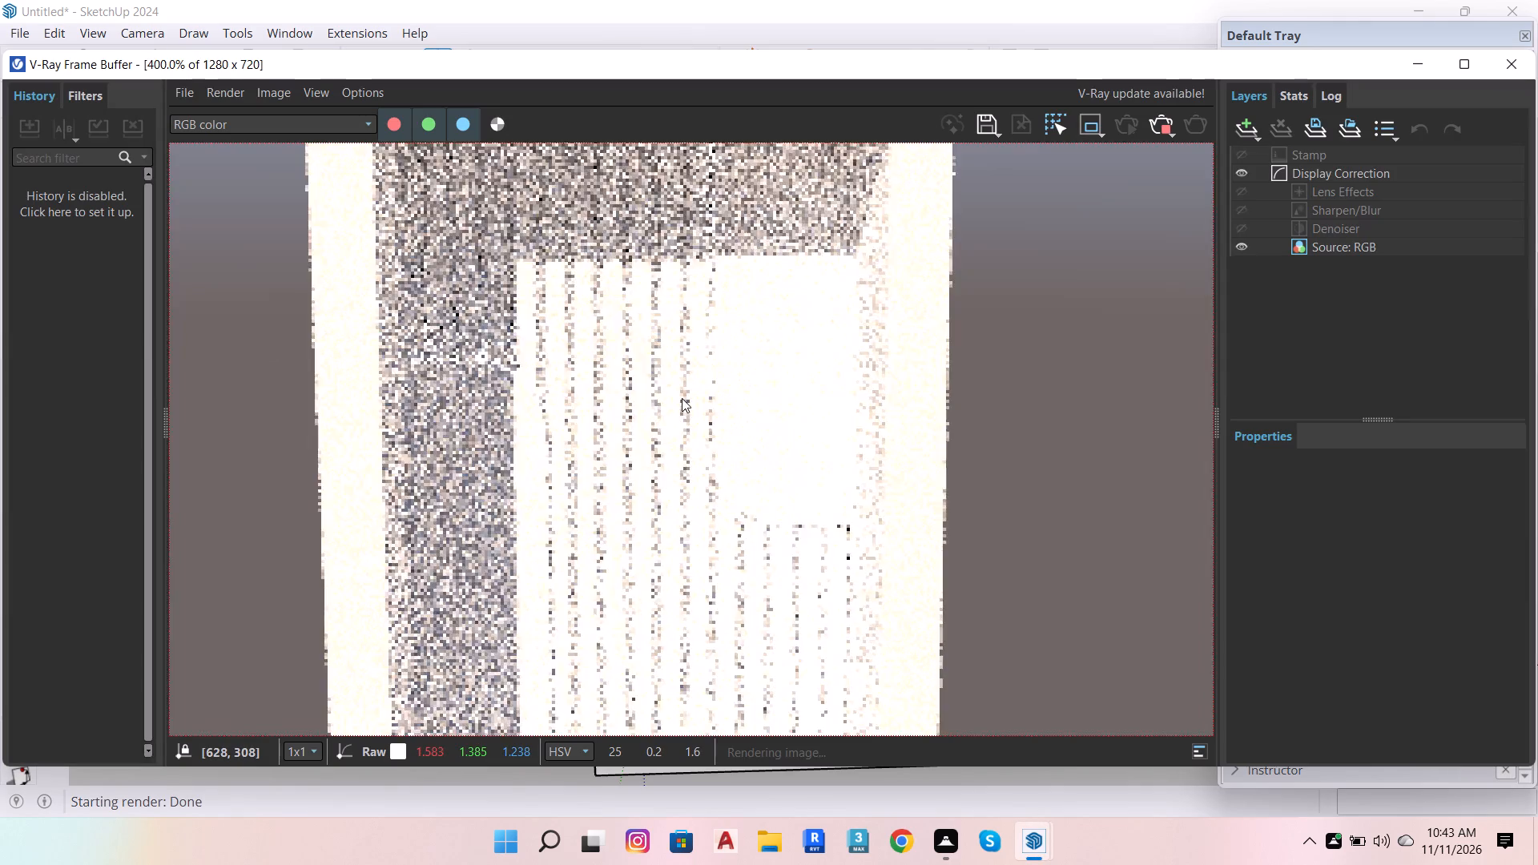
{"action": "scroll", "coordinate": [823, 352], "scroll_direction": "down", "scroll_amount": 2}
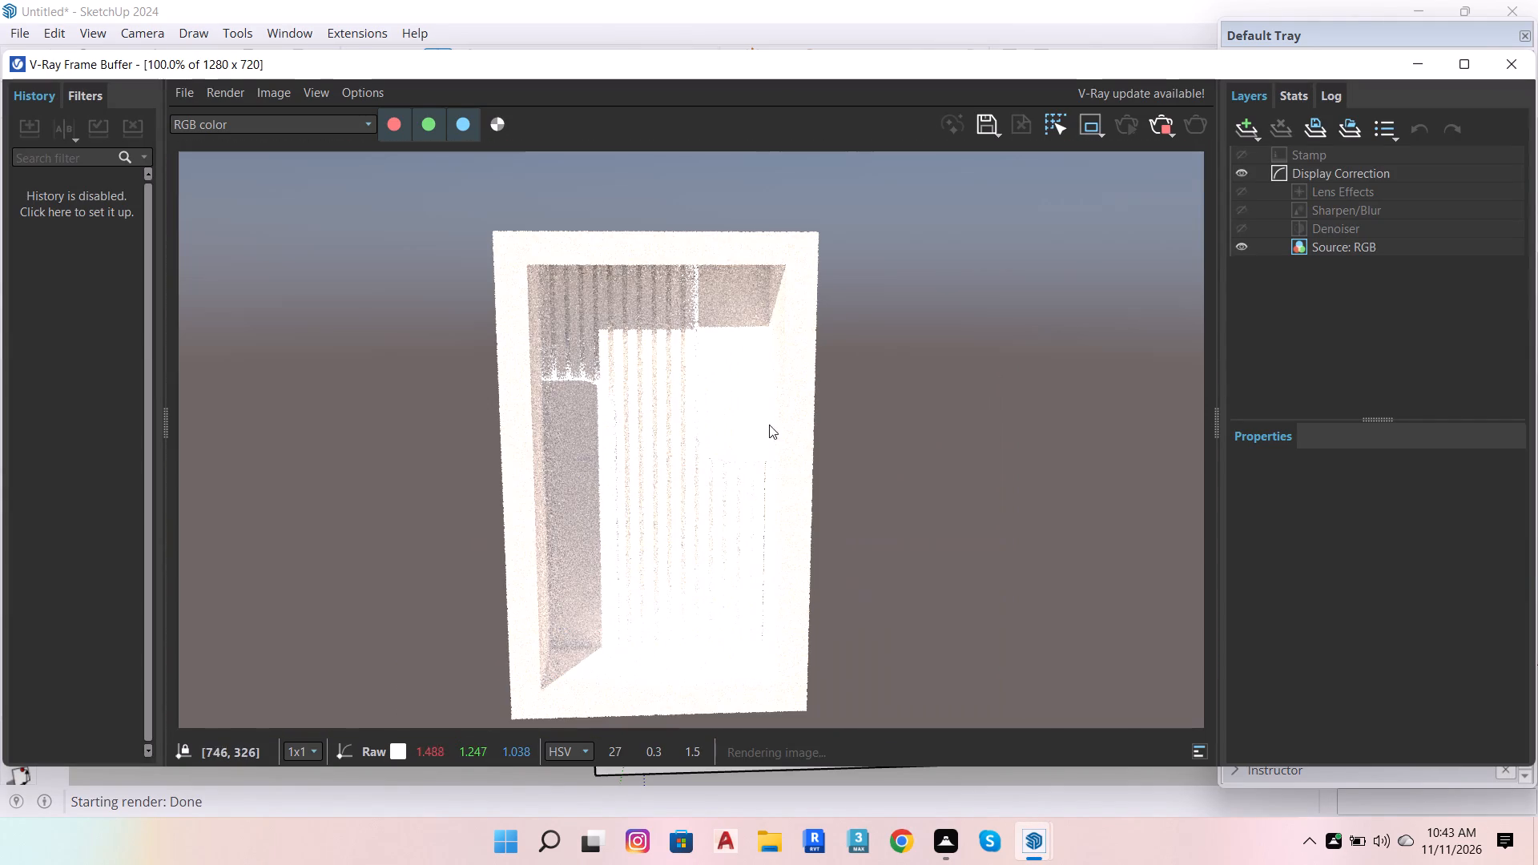
{"action": "scroll", "coordinate": [667, 276], "scroll_direction": "up", "scroll_amount": 2}
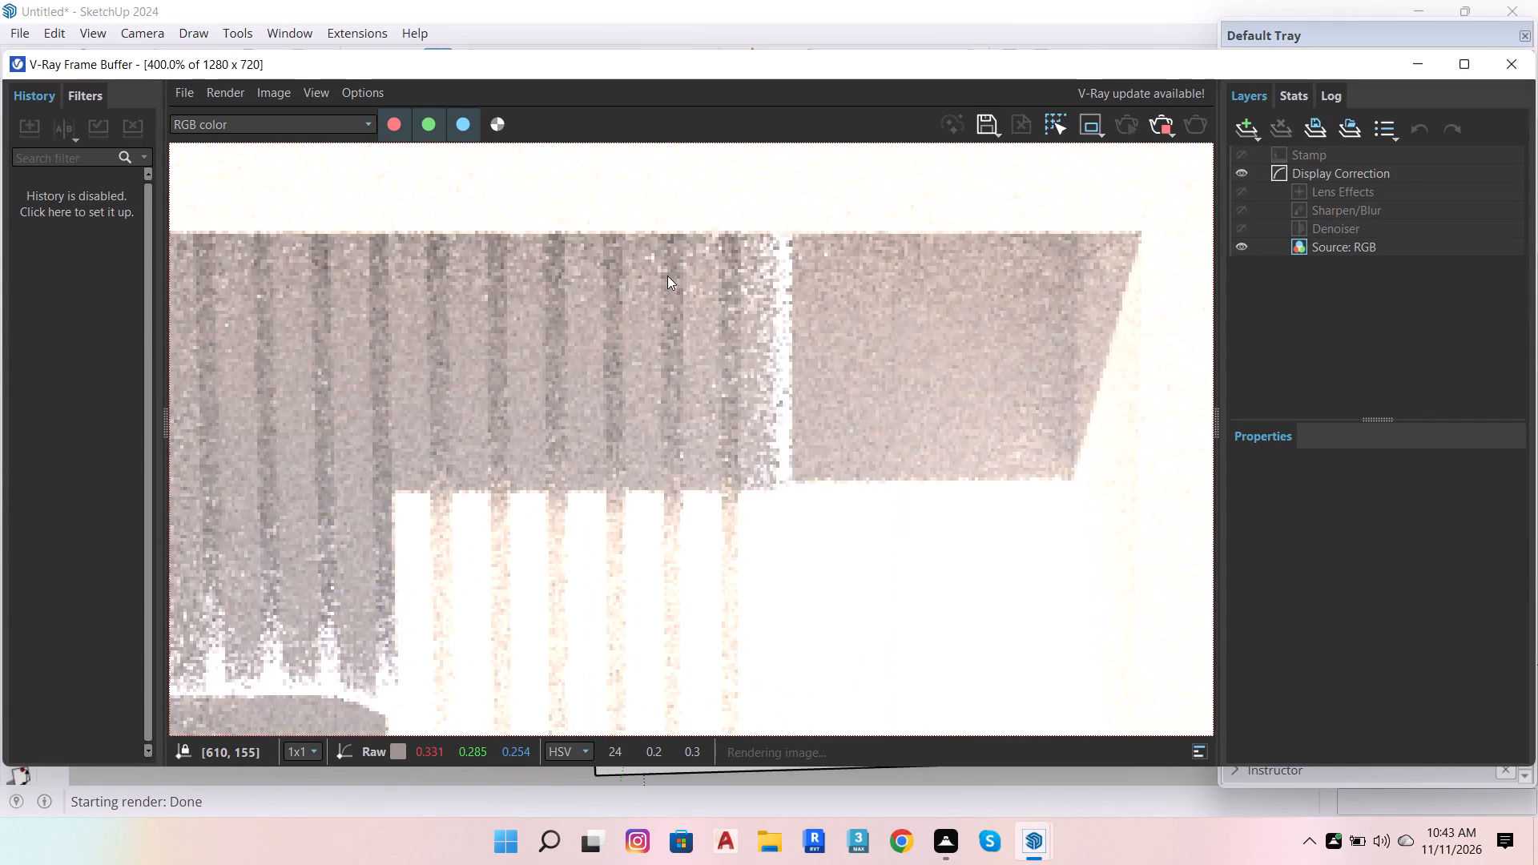
{"action": "scroll", "coordinate": [695, 280], "scroll_direction": "down", "scroll_amount": 2}
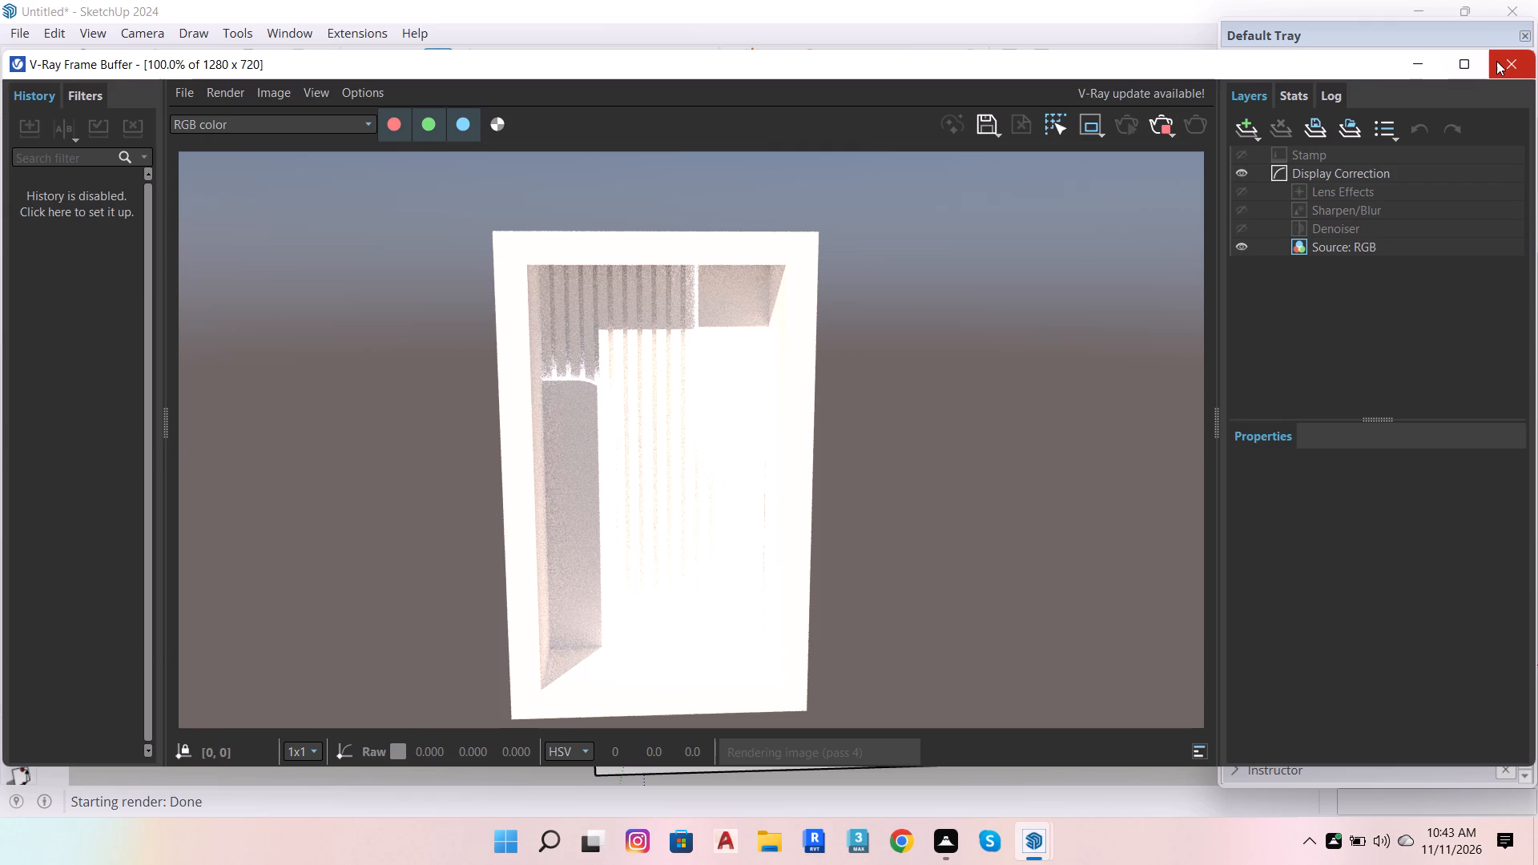
{"action": "left_click", "coordinate": [1496, 61]}
Select the group containing the slats and deep frame, picking it on the frame's inner bottom face.
{"action": "scroll", "coordinate": [613, 353], "scroll_direction": "down", "scroll_amount": 5}
{"action": "scroll", "coordinate": [667, 381], "scroll_direction": "up", "scroll_amount": 5}
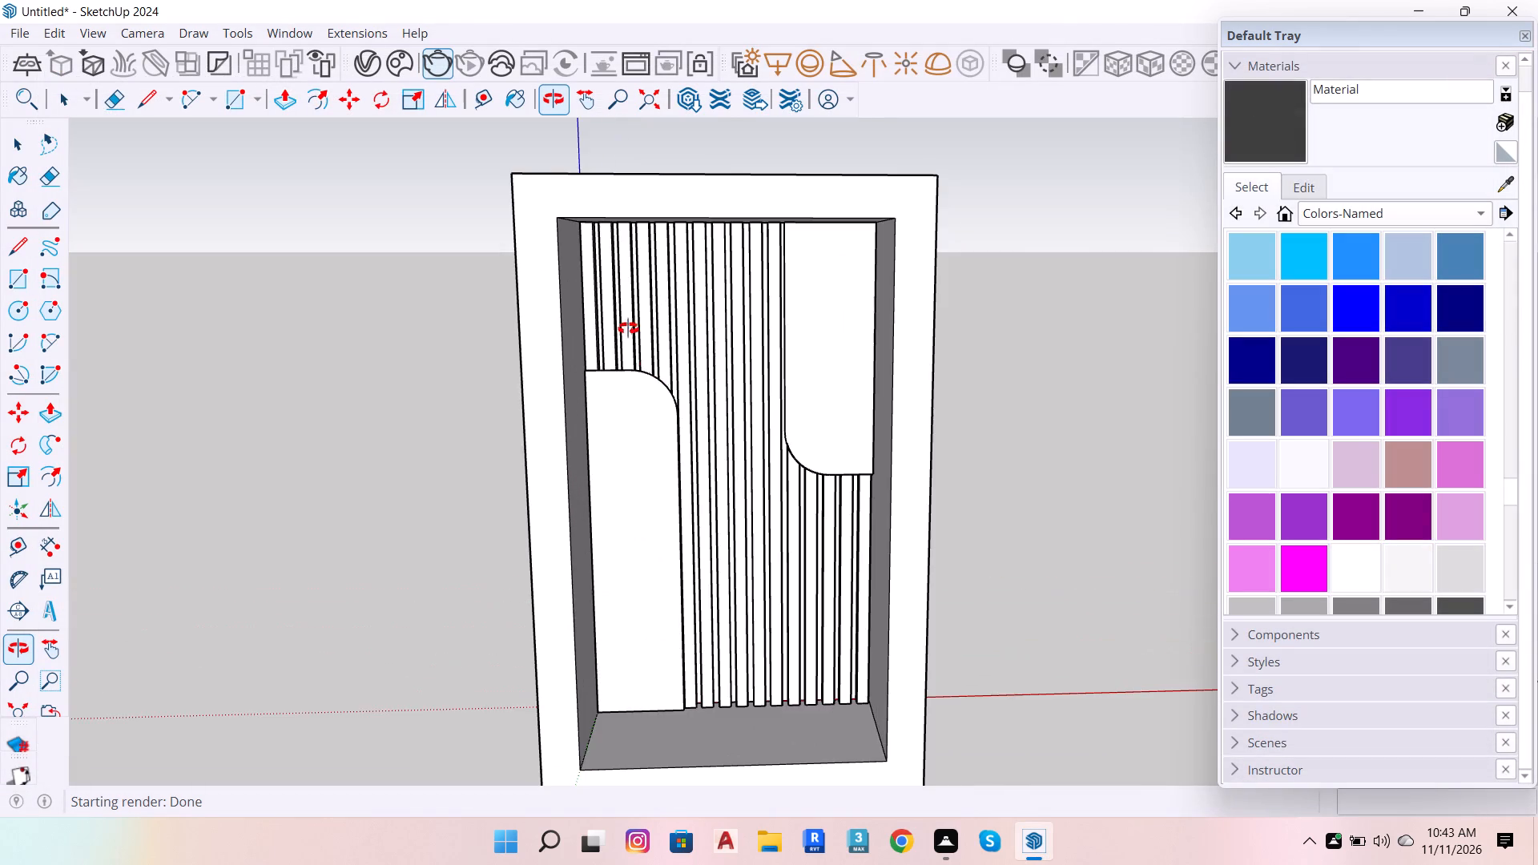
{"action": "left_click_drag", "start_coordinate": [618, 277], "coordinate": [626, 255]}
{"action": "scroll", "coordinate": [616, 327], "scroll_direction": "down", "scroll_amount": 4}
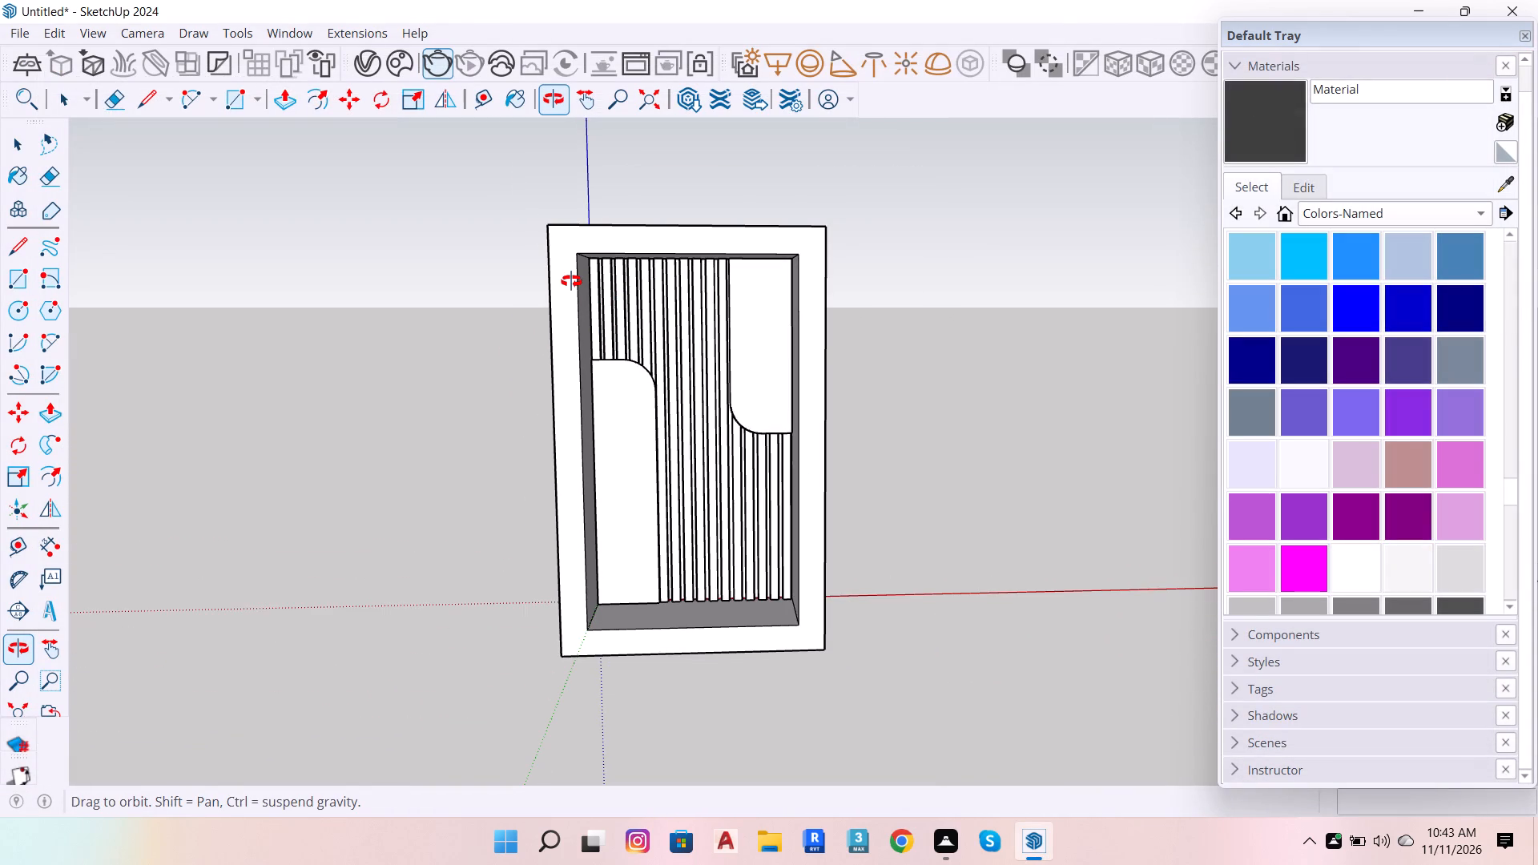
{"action": "scroll", "coordinate": [615, 757], "scroll_direction": "up", "scroll_amount": 5}
{"action": "scroll", "coordinate": [739, 485], "scroll_direction": "up", "scroll_amount": 6}
{"action": "left_click_drag", "start_coordinate": [743, 473], "coordinate": [731, 566]}
{"action": "scroll", "coordinate": [703, 555], "scroll_direction": "up", "scroll_amount": 6}
{"action": "scroll", "coordinate": [694, 549], "scroll_direction": "down", "scroll_amount": 7}
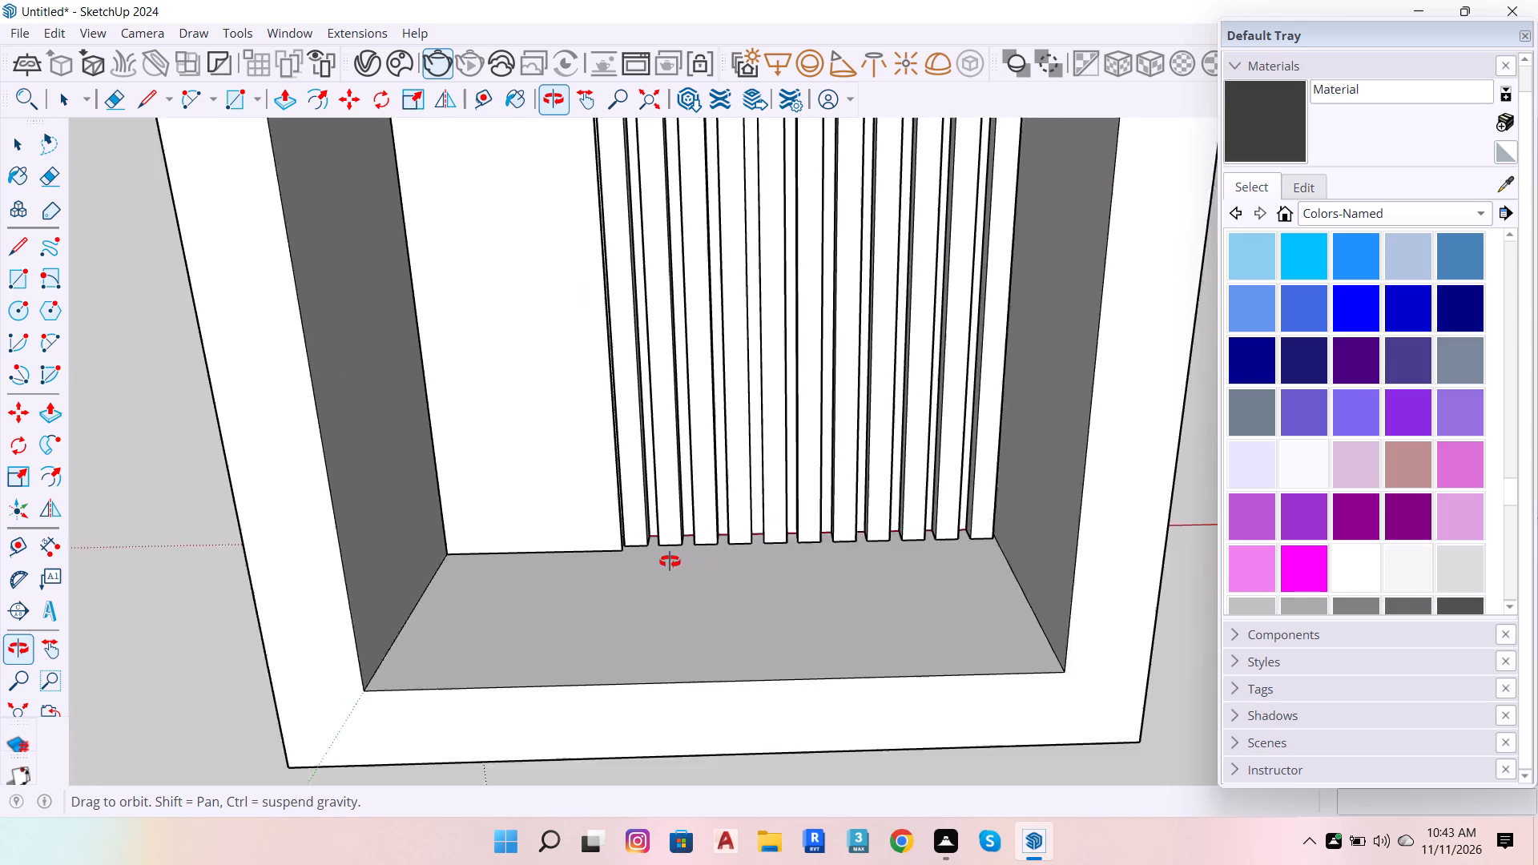
{"action": "left_click", "coordinate": [702, 686]}
{"action": "scroll", "coordinate": [434, 582], "scroll_direction": "down", "scroll_amount": 7}
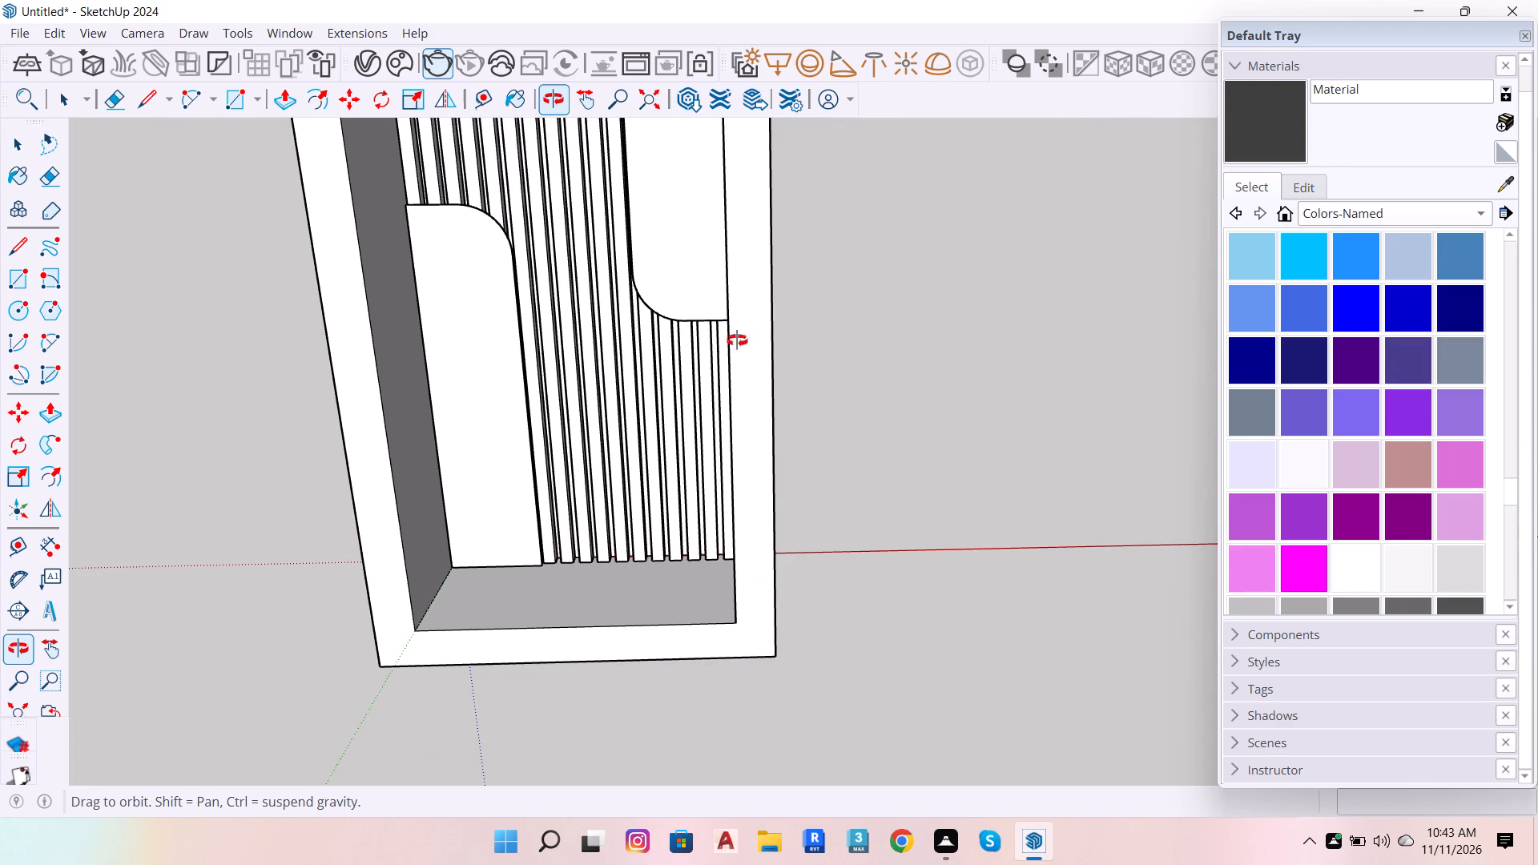
{"action": "left_click", "coordinate": [74, 96]}
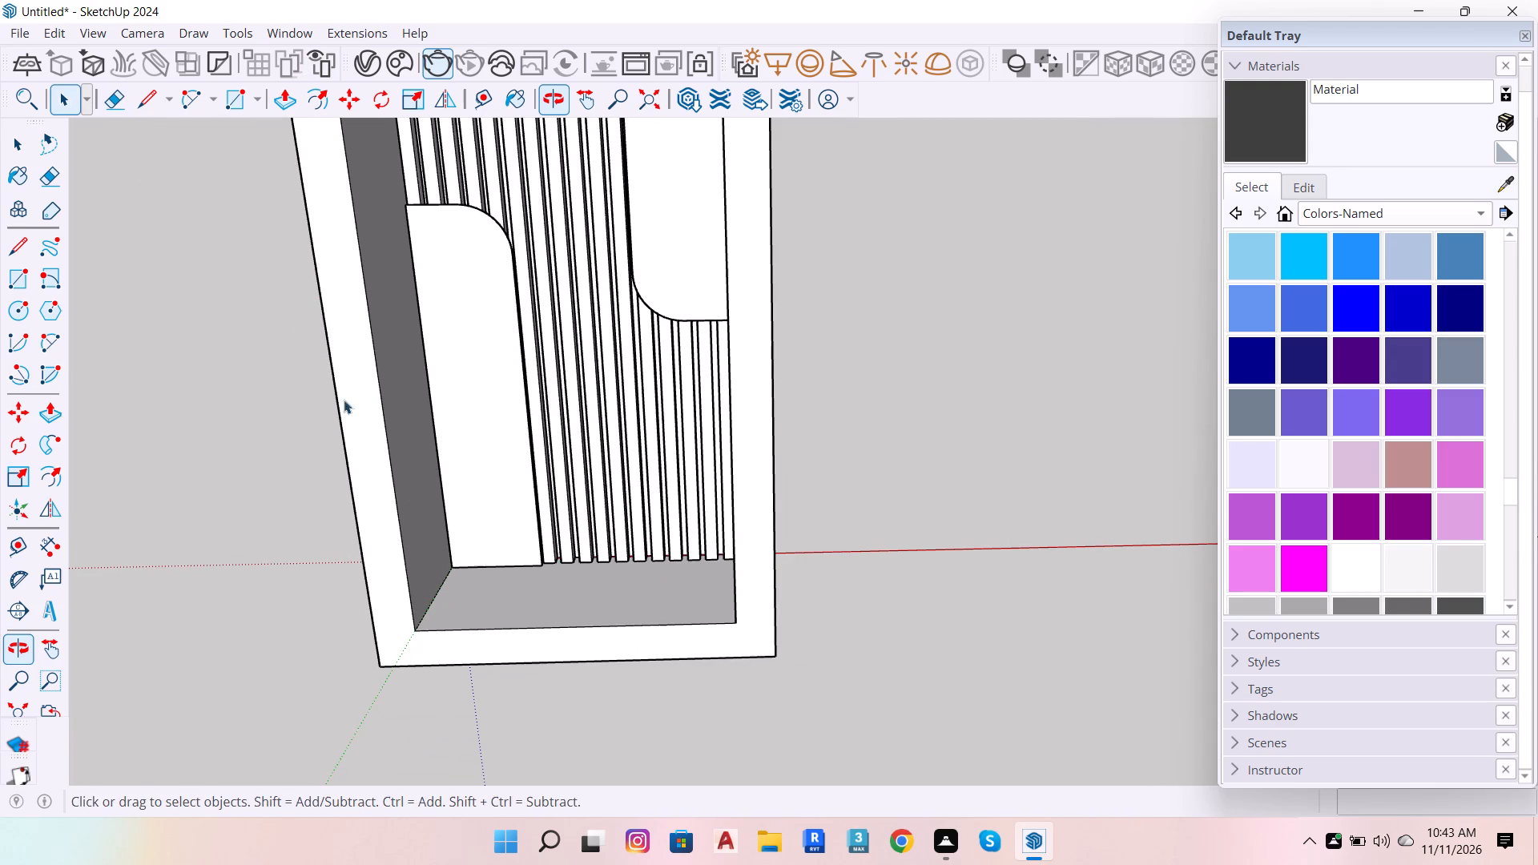
{"action": "left_click", "coordinate": [485, 599]}
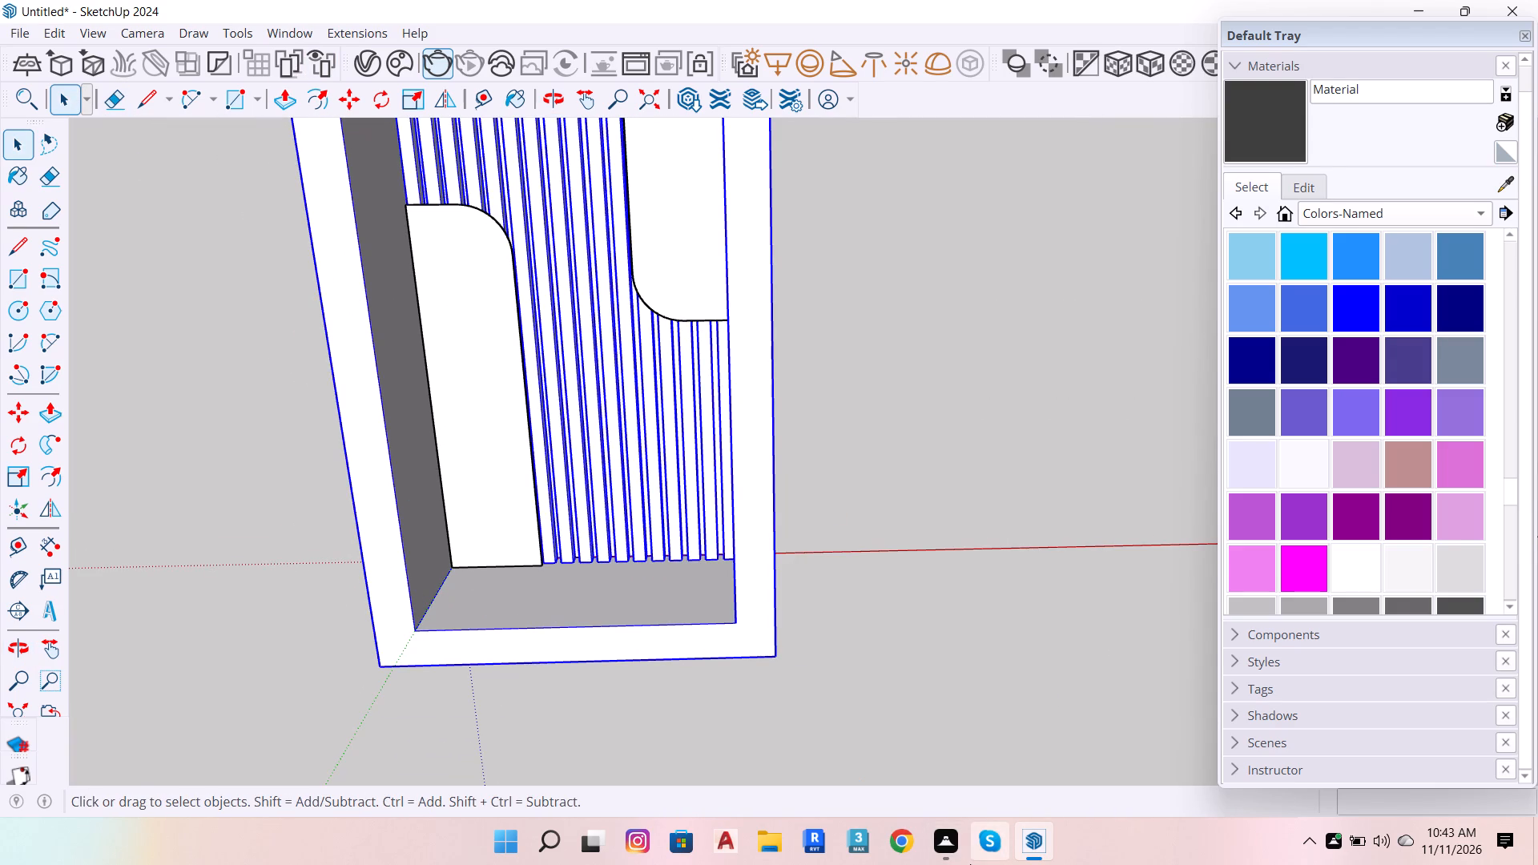
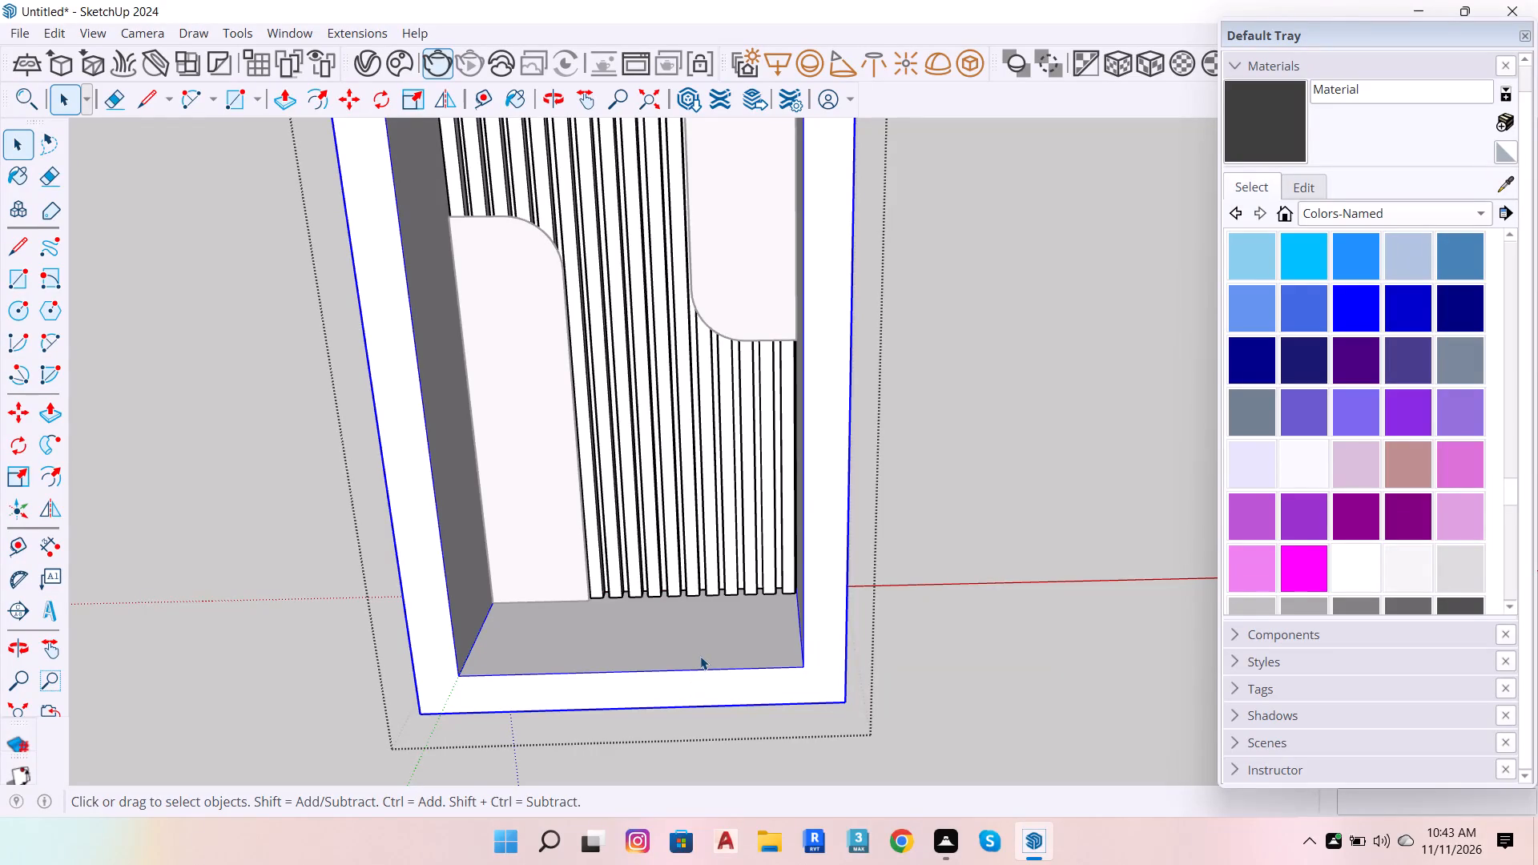
Hide the deep frame around the slats and rounded panels.
{"action": "key", "text": "h"}
{"action": "scroll", "coordinate": [814, 598], "scroll_direction": "down", "scroll_amount": 5}
{"action": "scroll", "coordinate": [653, 610], "scroll_direction": "up", "scroll_amount": 7}
{"action": "scroll", "coordinate": [862, 577], "scroll_direction": "down", "scroll_amount": 5}
{"action": "scroll", "coordinate": [933, 583], "scroll_direction": "up", "scroll_amount": 3}
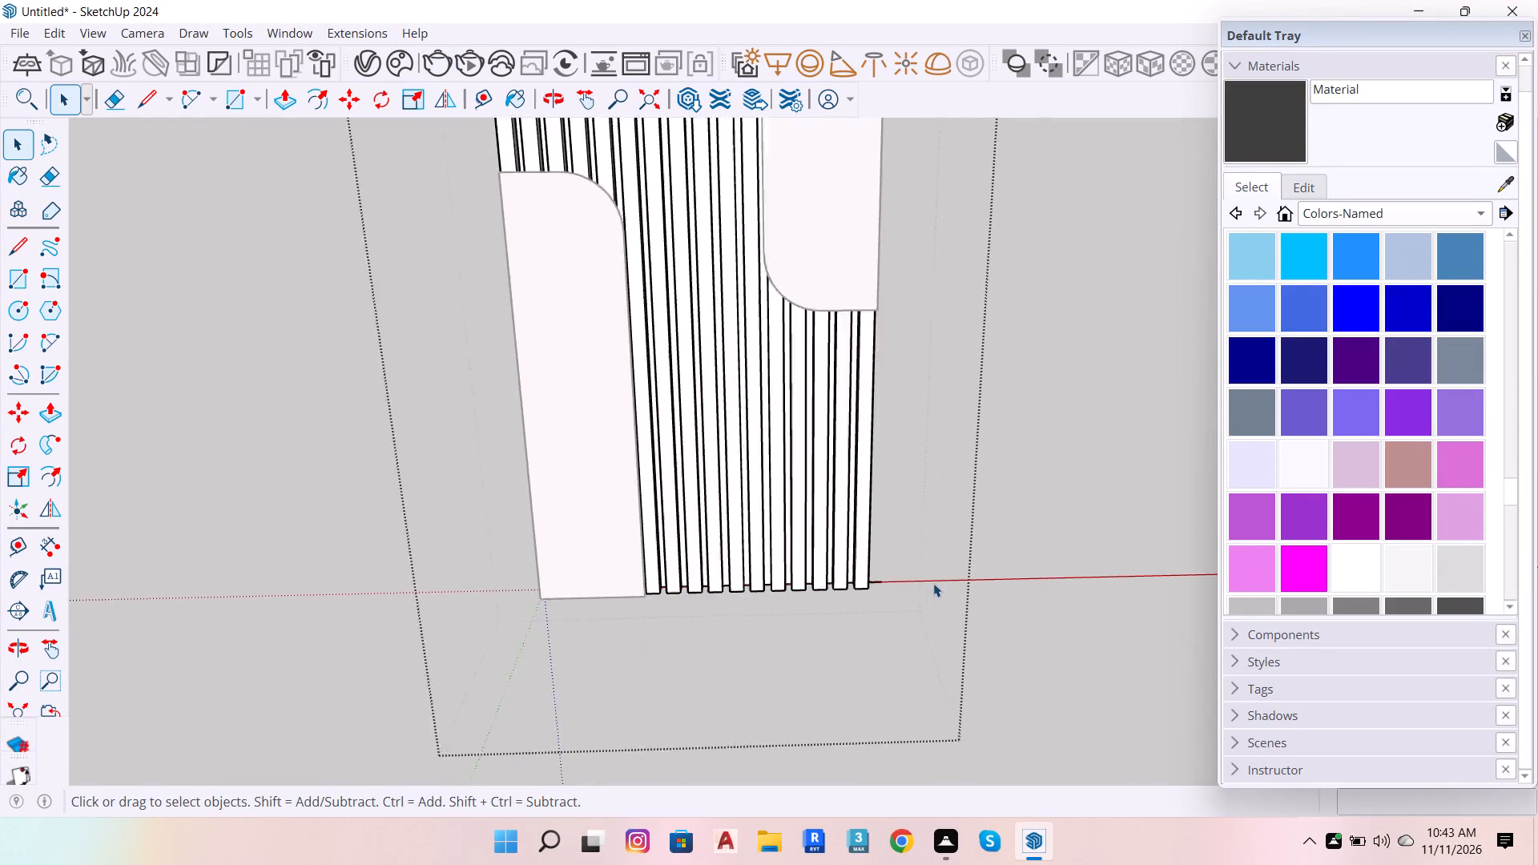
Delete the stray short edge extending along the red axis past the bottom corner of the slats' backing panel.
{"action": "scroll", "coordinate": [933, 583], "scroll_direction": "up", "scroll_amount": 11}
{"action": "scroll", "coordinate": [868, 586], "scroll_direction": "up", "scroll_amount": 13}
{"action": "left_click", "coordinate": [807, 581]}
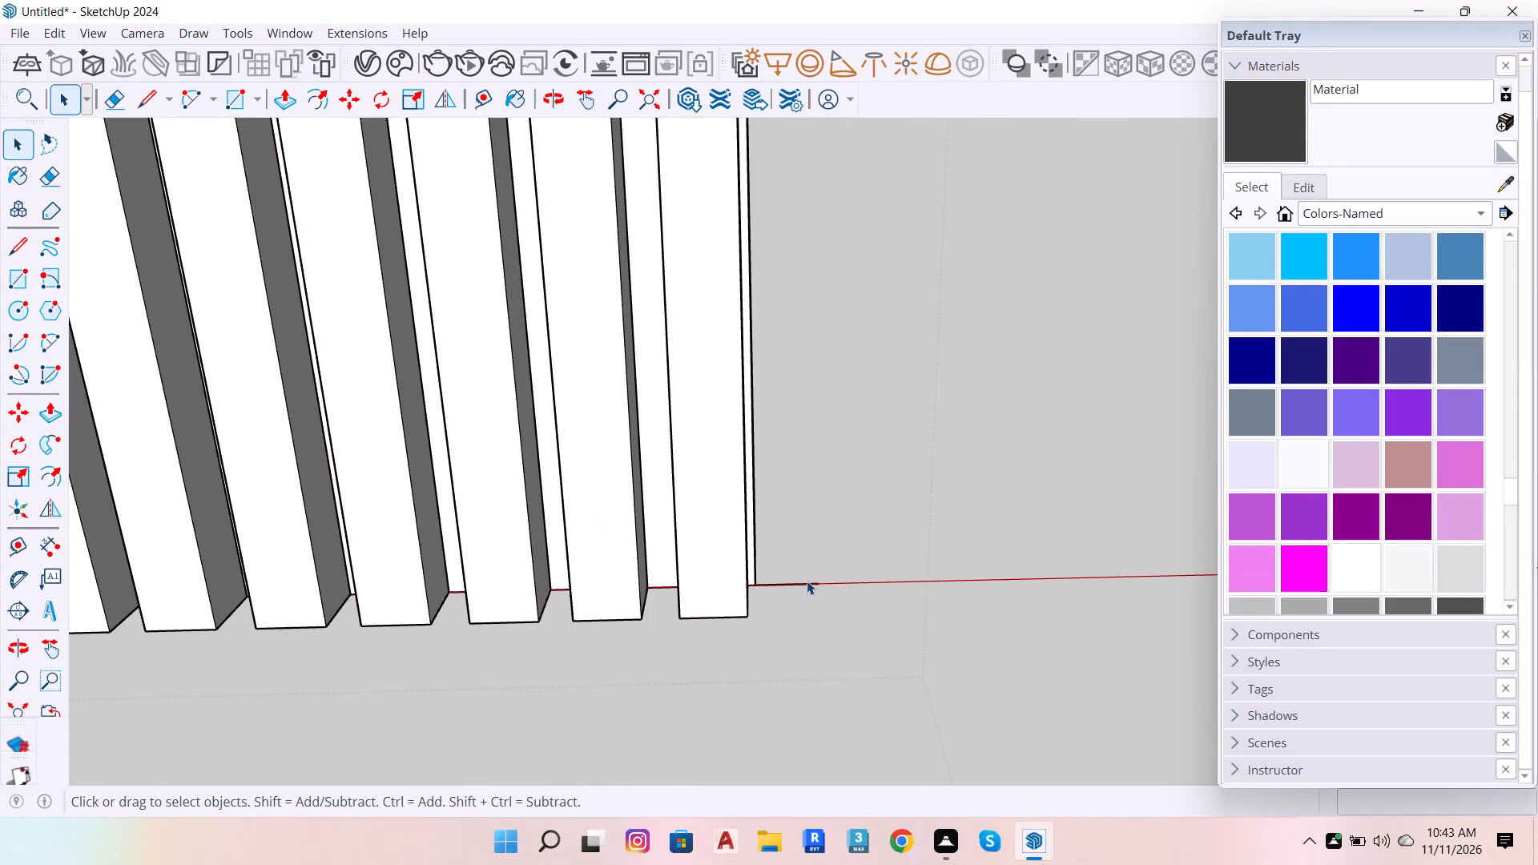
{"action": "left_click", "coordinate": [821, 588]}
{"action": "left_click", "coordinate": [813, 583]}
{"action": "double_click", "coordinate": [813, 583]}
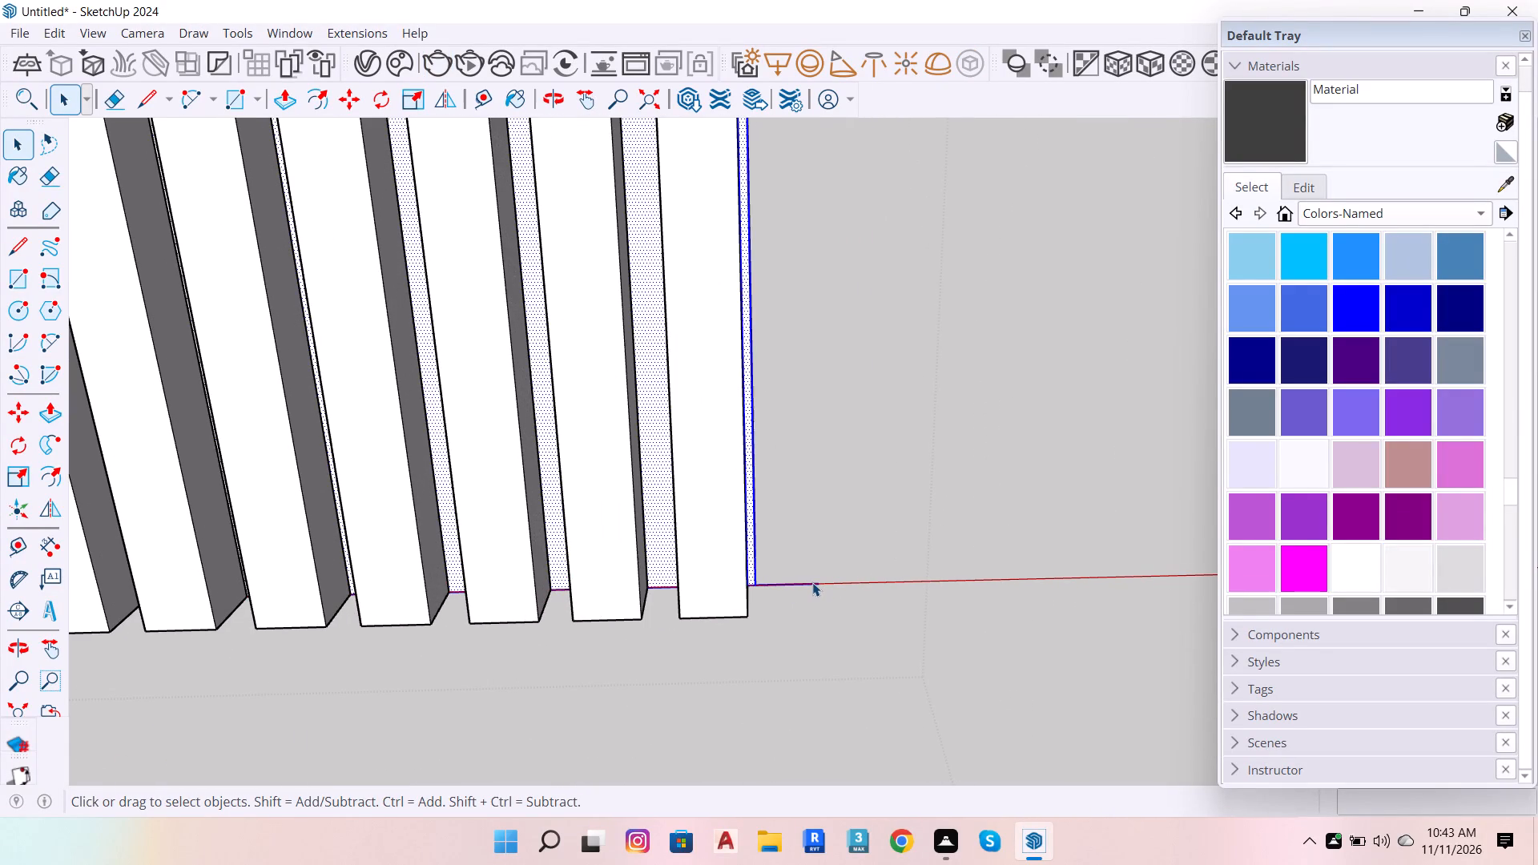
{"action": "left_click", "coordinate": [812, 582]}
{"action": "key", "text": "Delete"}
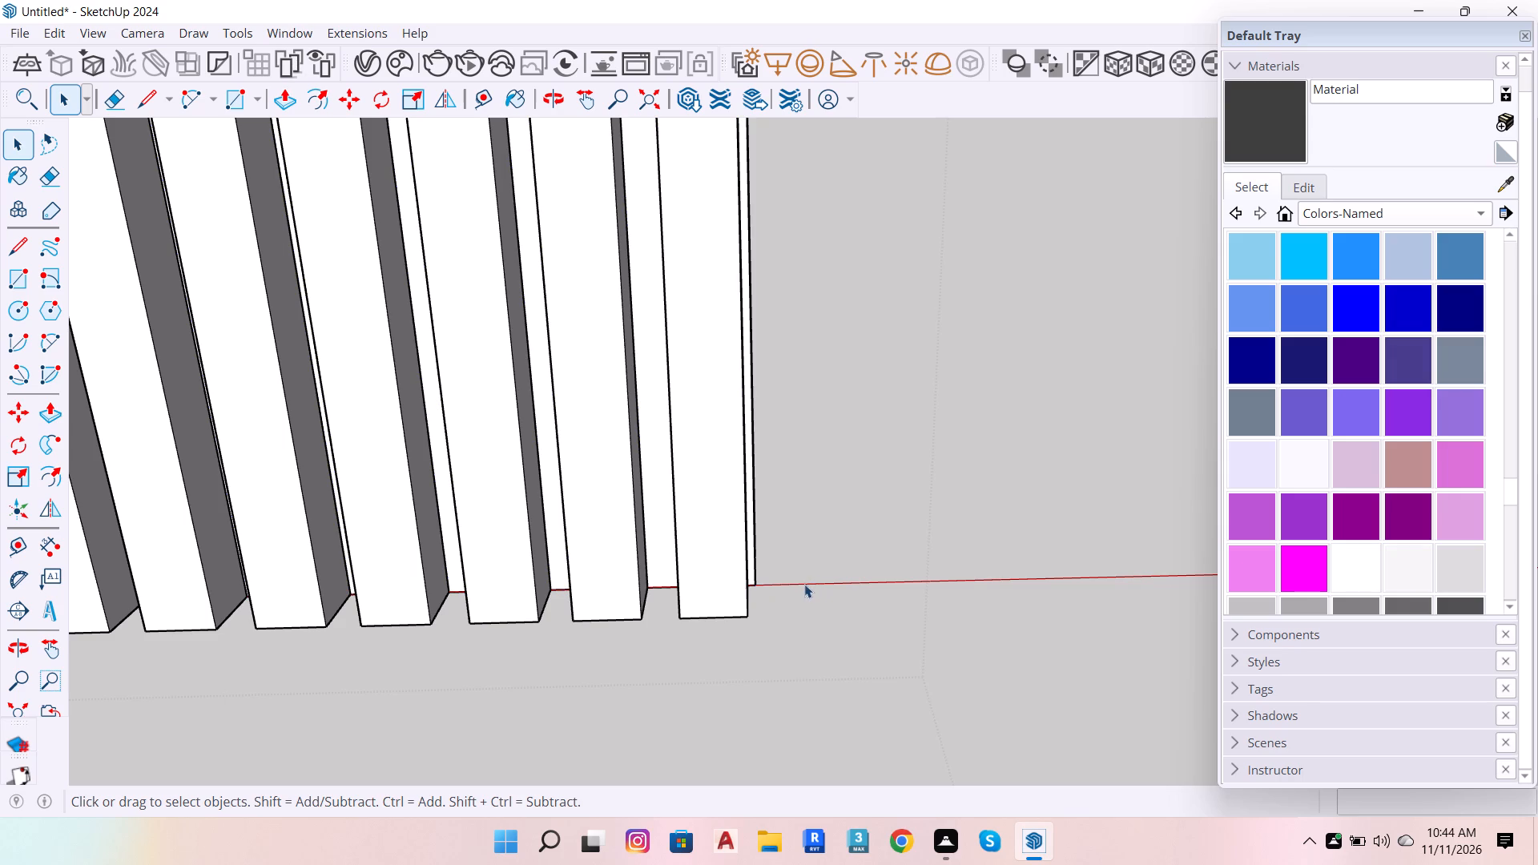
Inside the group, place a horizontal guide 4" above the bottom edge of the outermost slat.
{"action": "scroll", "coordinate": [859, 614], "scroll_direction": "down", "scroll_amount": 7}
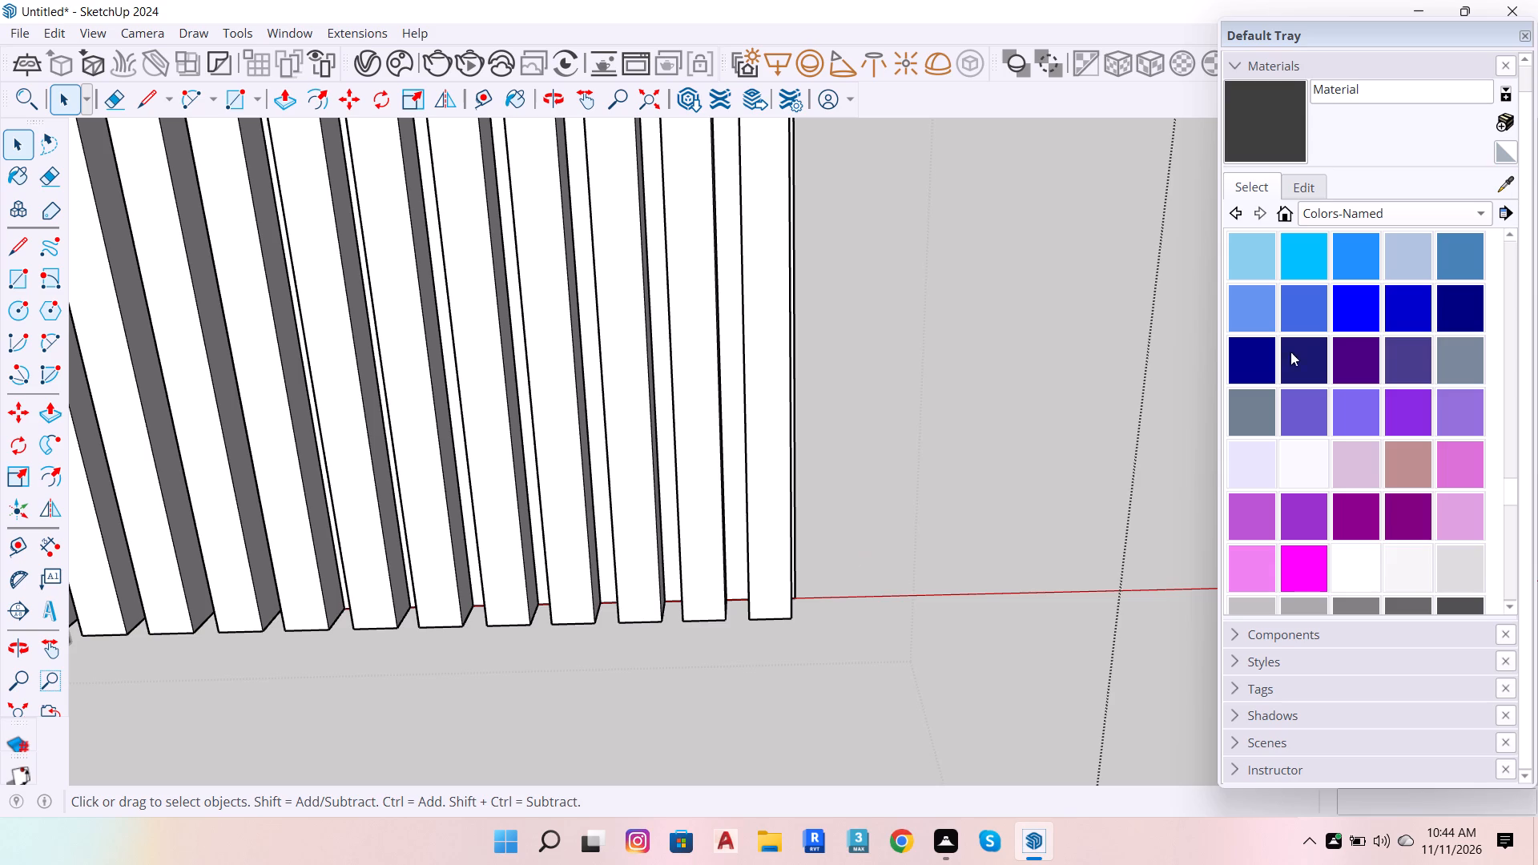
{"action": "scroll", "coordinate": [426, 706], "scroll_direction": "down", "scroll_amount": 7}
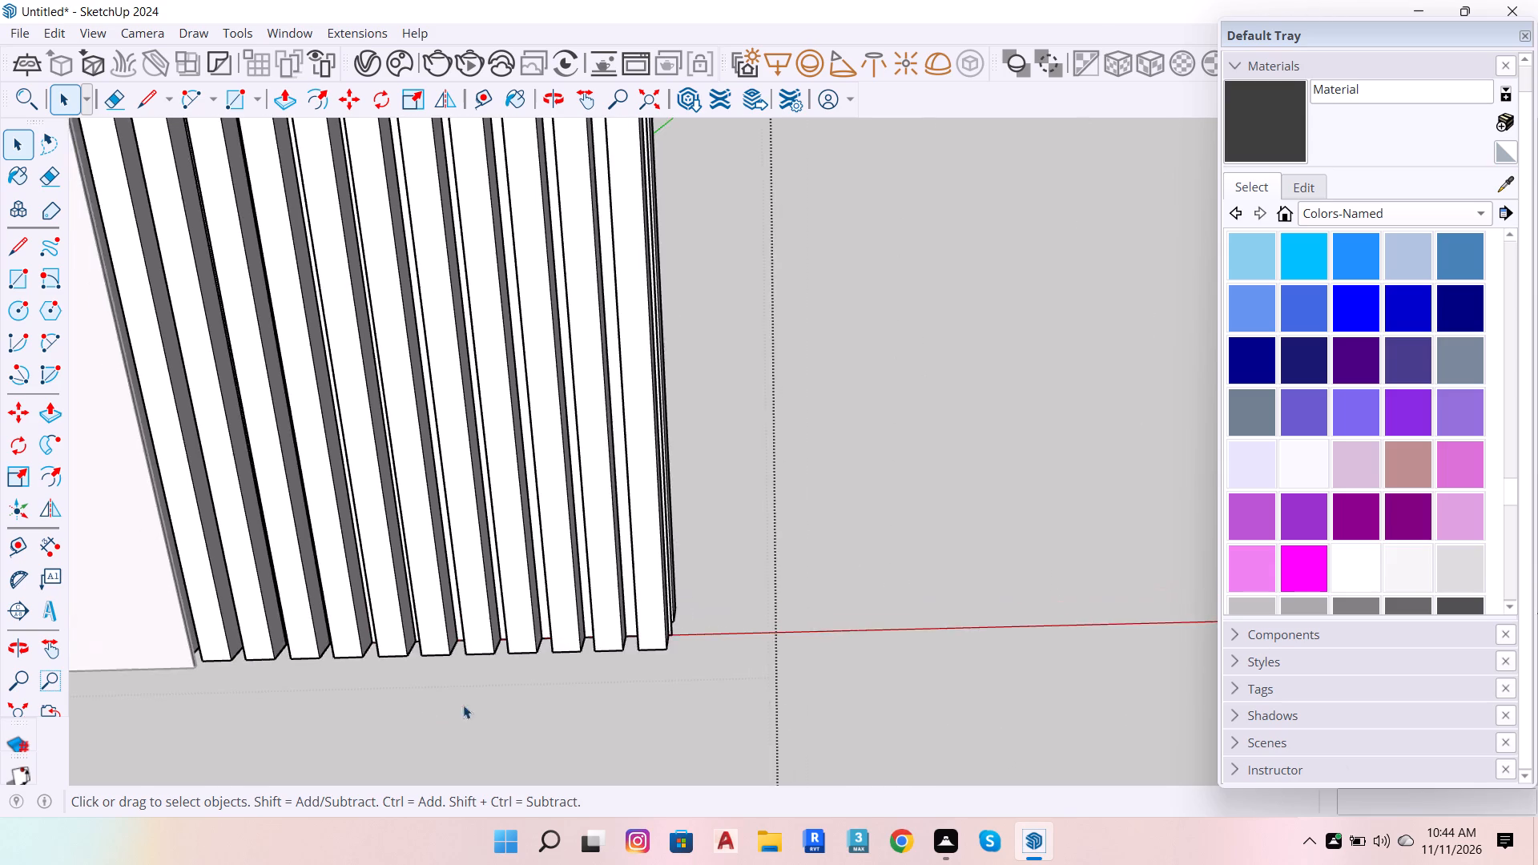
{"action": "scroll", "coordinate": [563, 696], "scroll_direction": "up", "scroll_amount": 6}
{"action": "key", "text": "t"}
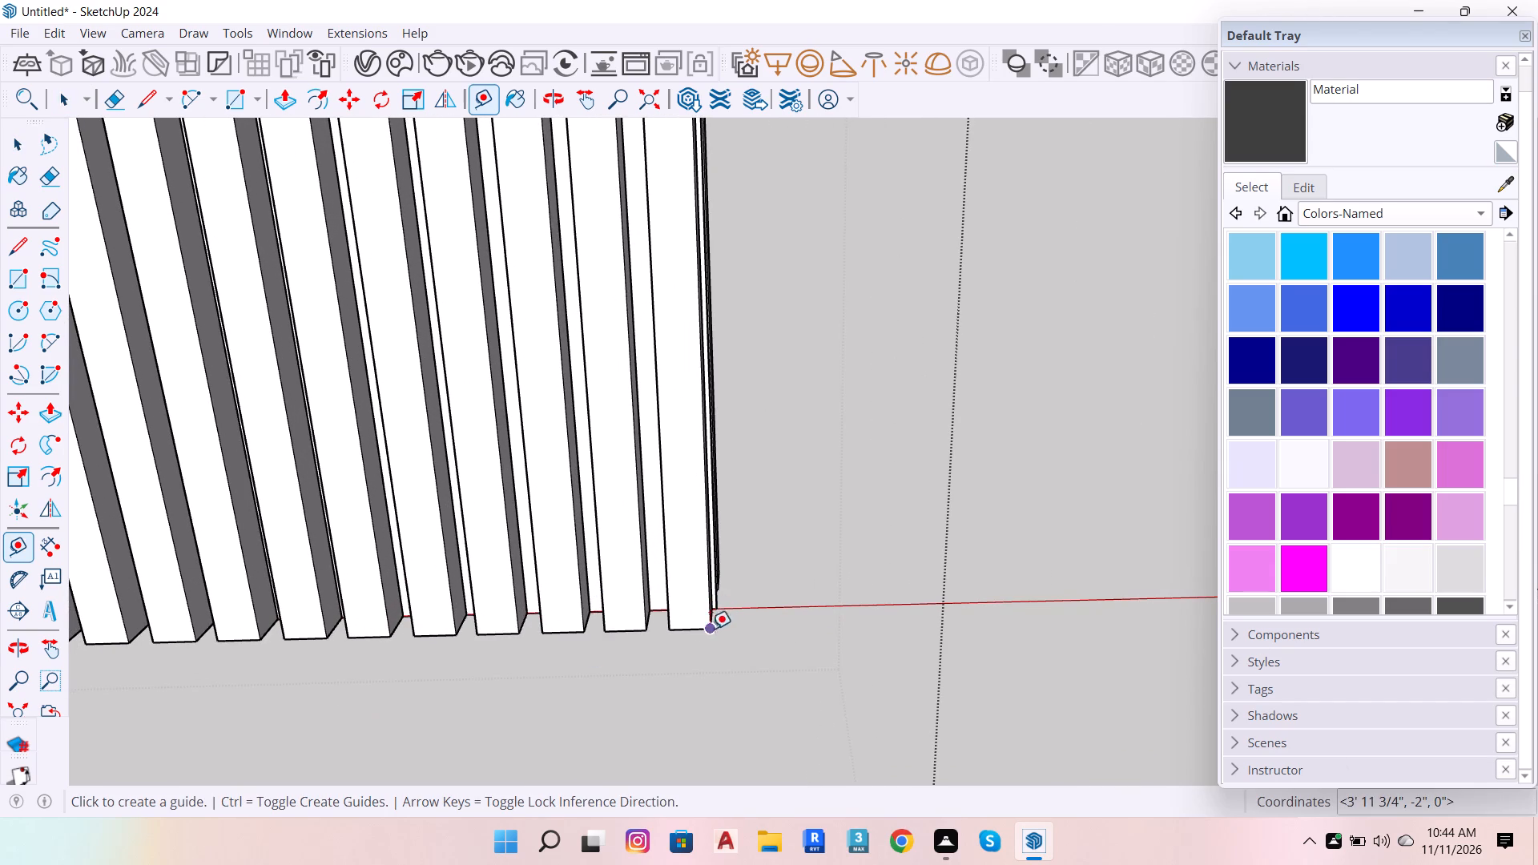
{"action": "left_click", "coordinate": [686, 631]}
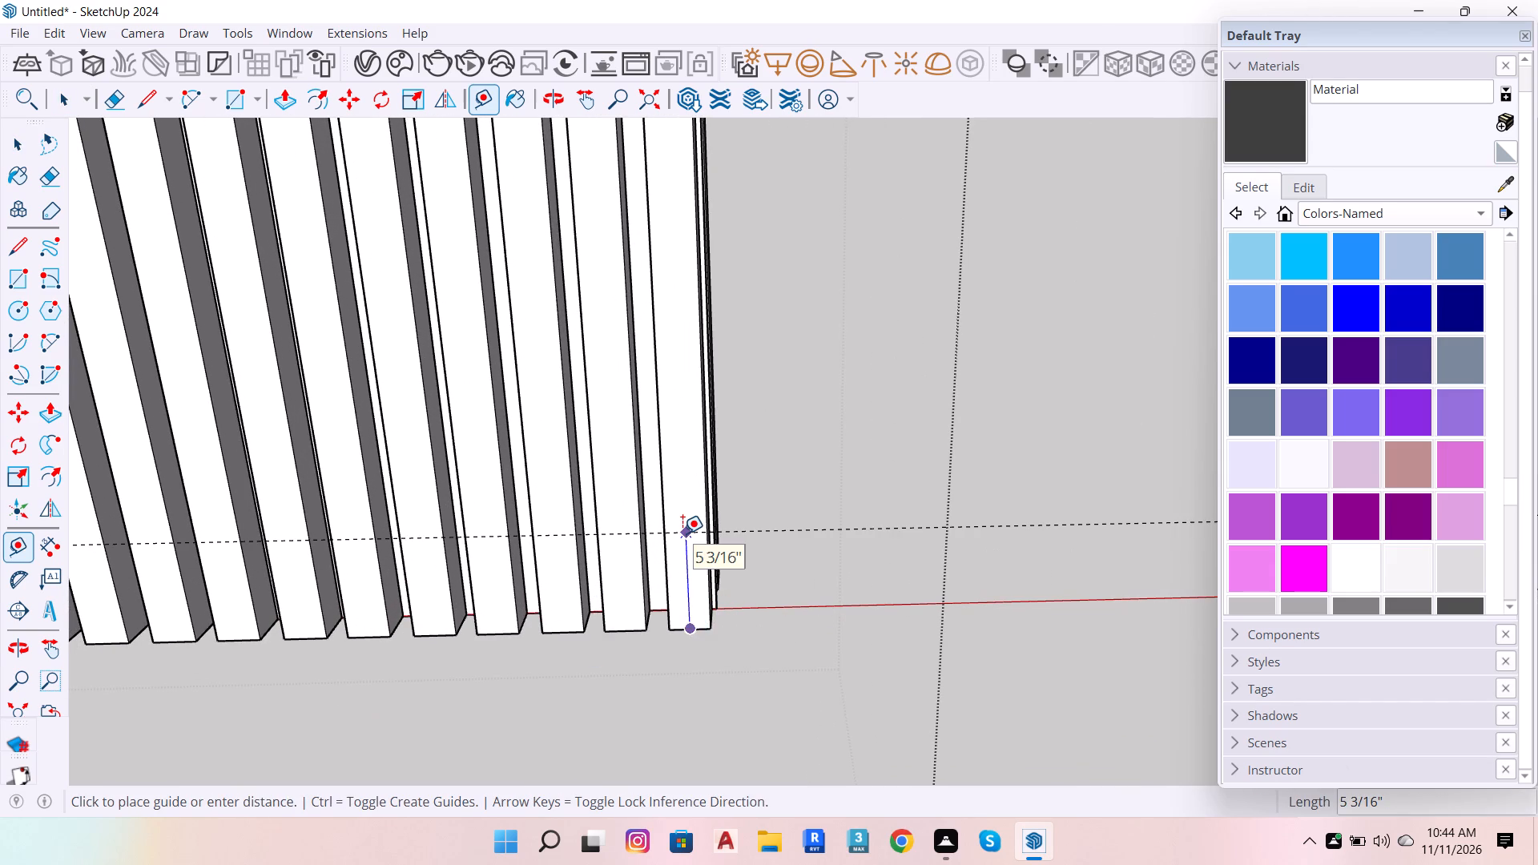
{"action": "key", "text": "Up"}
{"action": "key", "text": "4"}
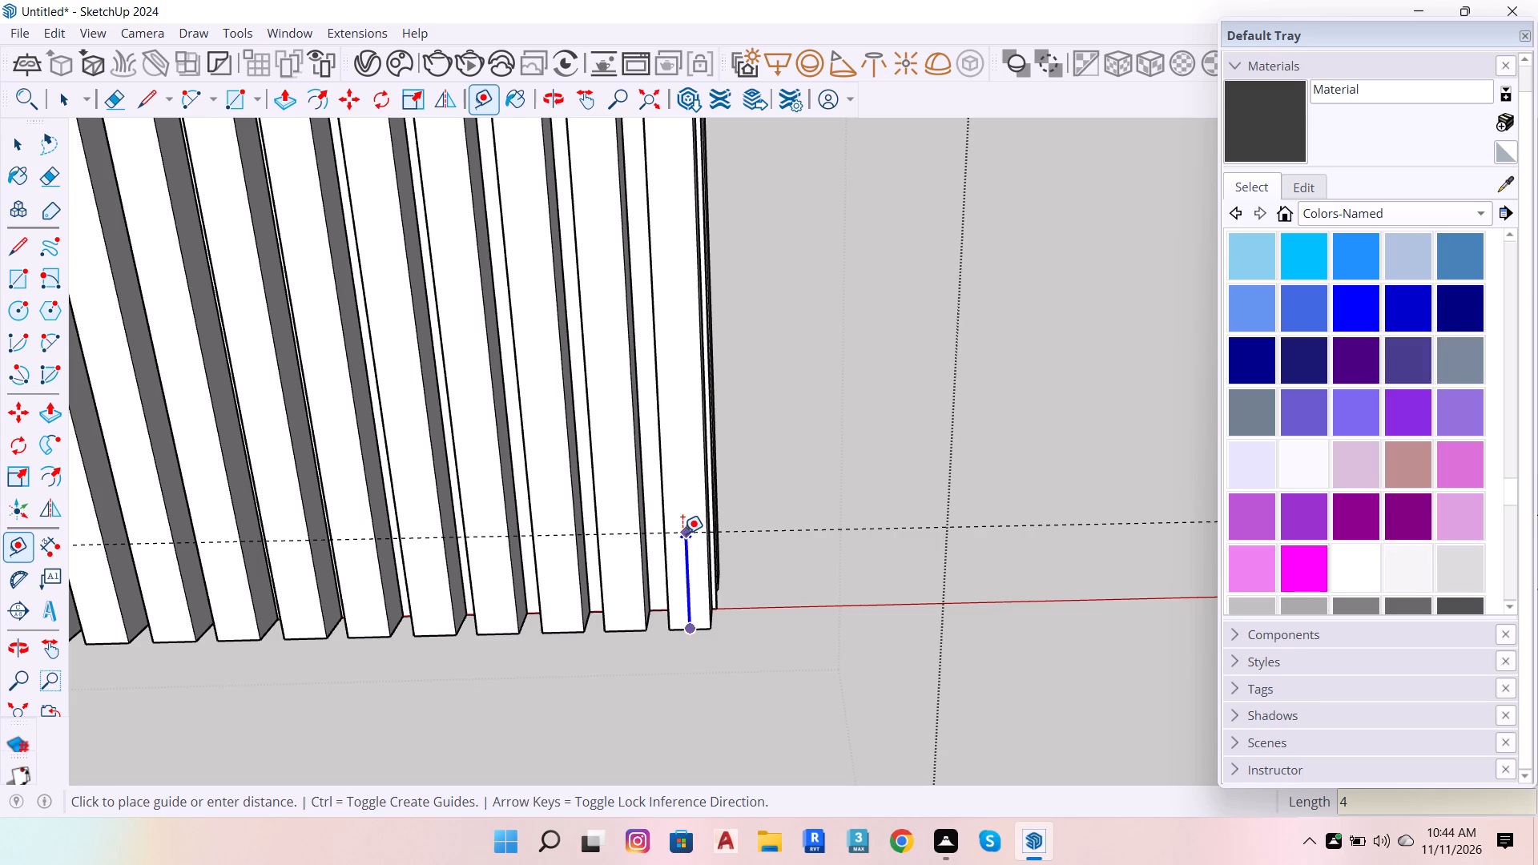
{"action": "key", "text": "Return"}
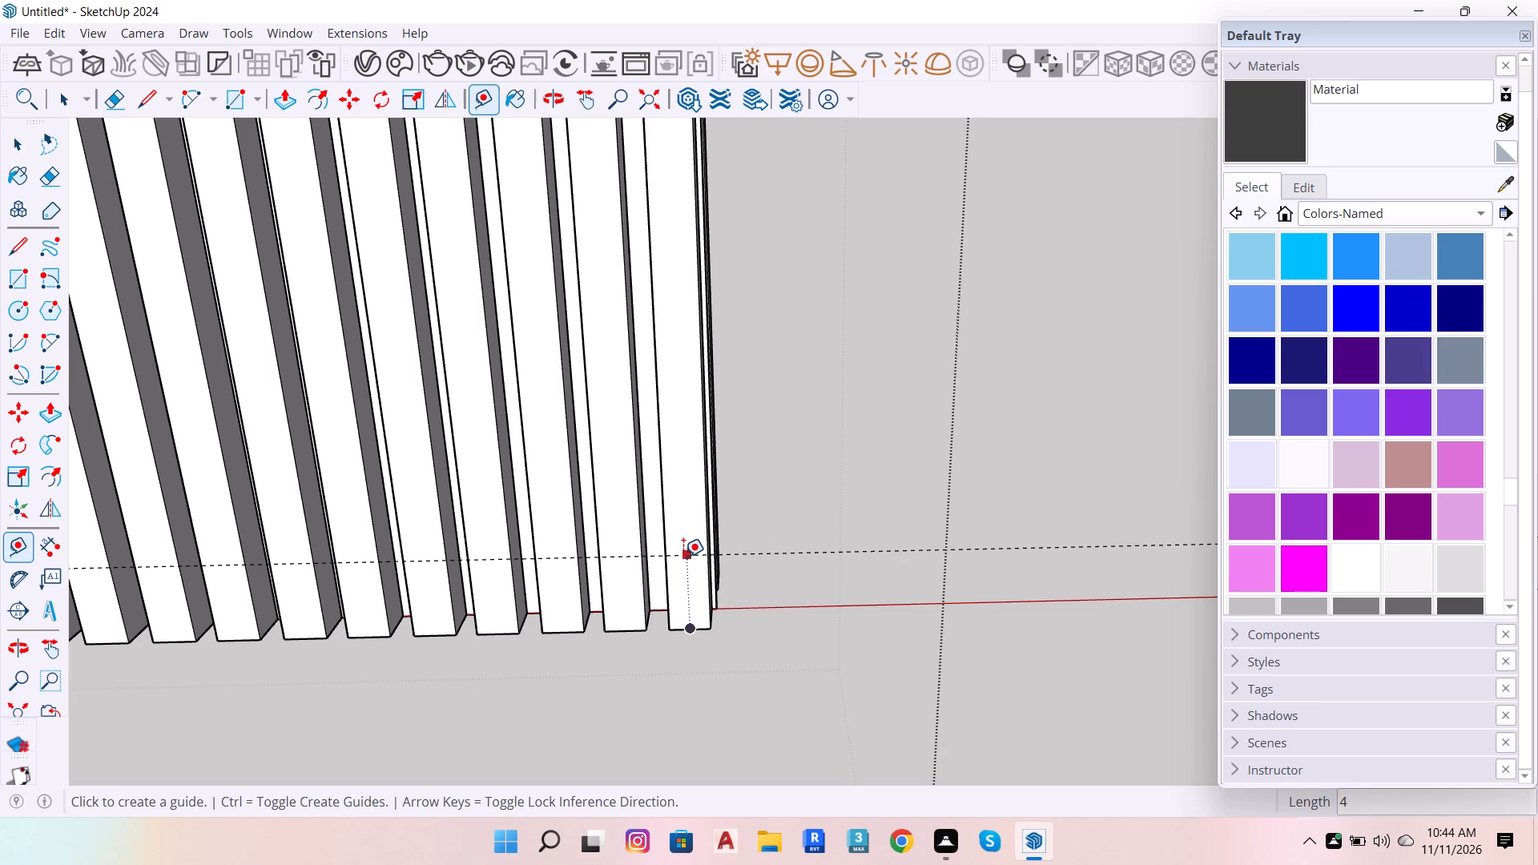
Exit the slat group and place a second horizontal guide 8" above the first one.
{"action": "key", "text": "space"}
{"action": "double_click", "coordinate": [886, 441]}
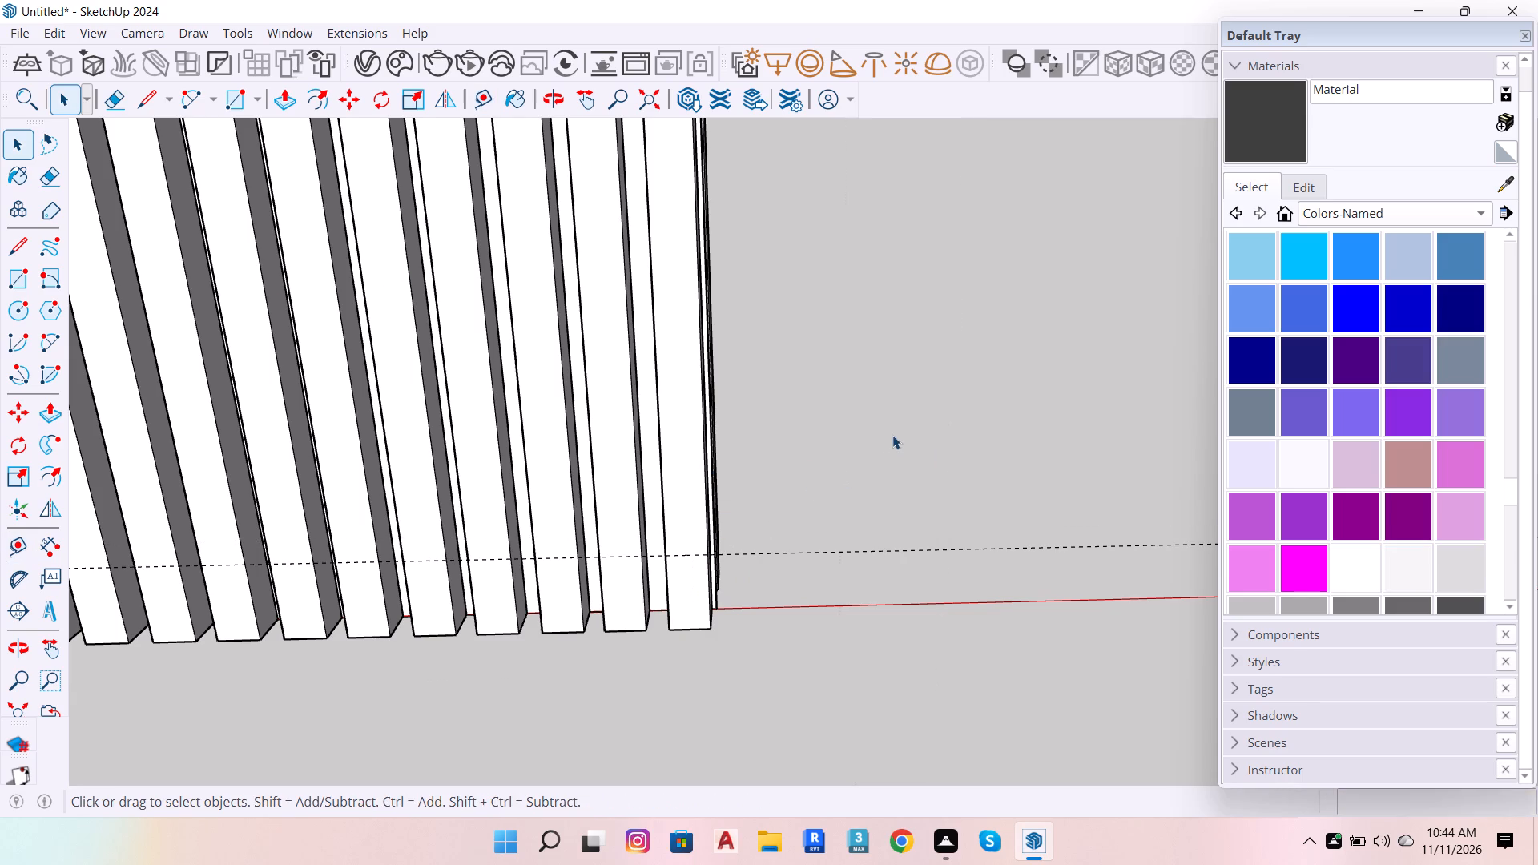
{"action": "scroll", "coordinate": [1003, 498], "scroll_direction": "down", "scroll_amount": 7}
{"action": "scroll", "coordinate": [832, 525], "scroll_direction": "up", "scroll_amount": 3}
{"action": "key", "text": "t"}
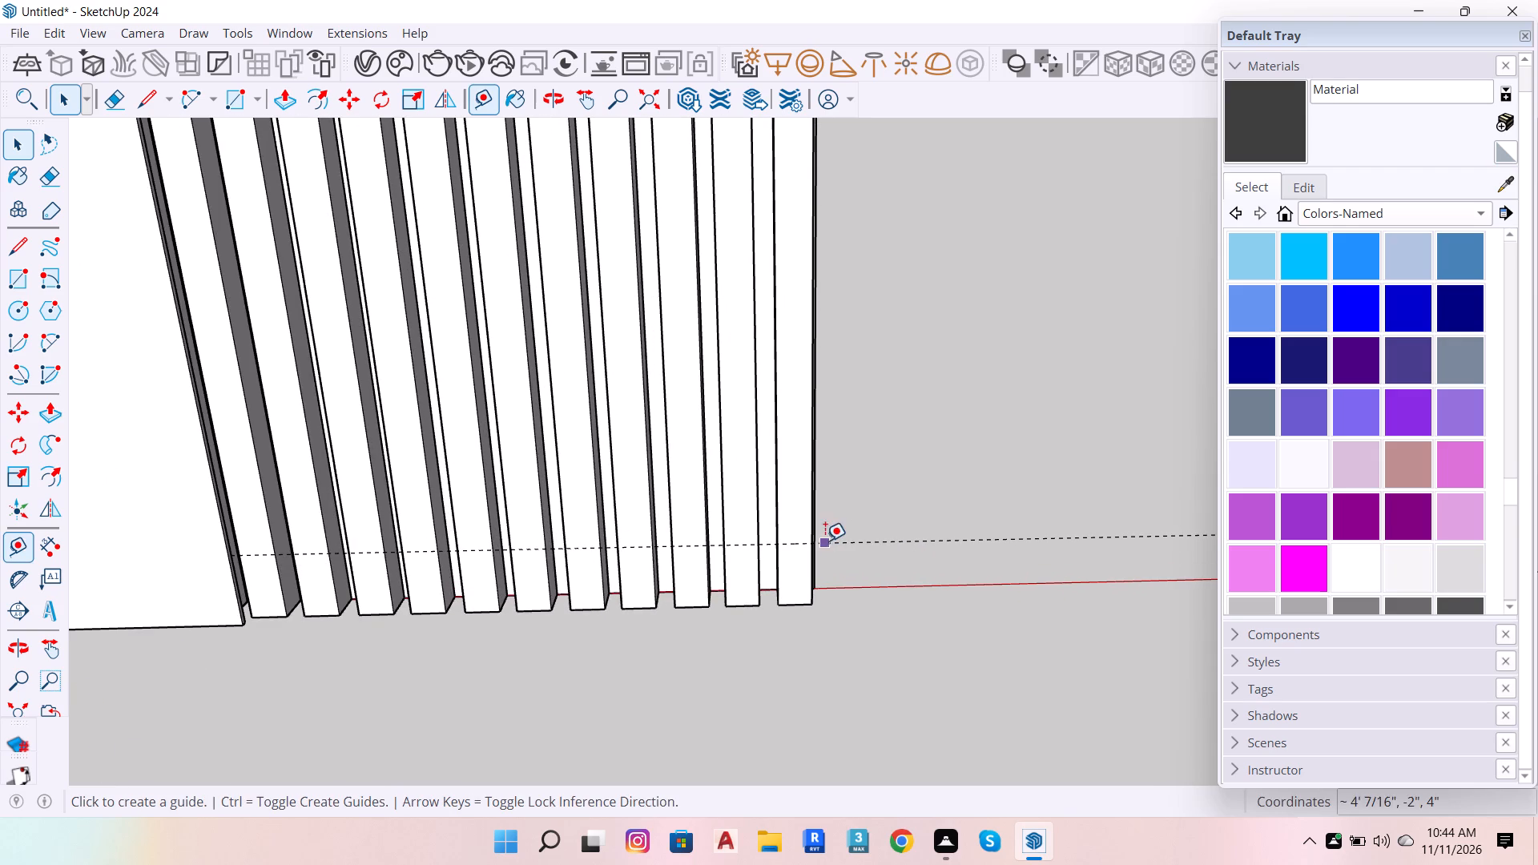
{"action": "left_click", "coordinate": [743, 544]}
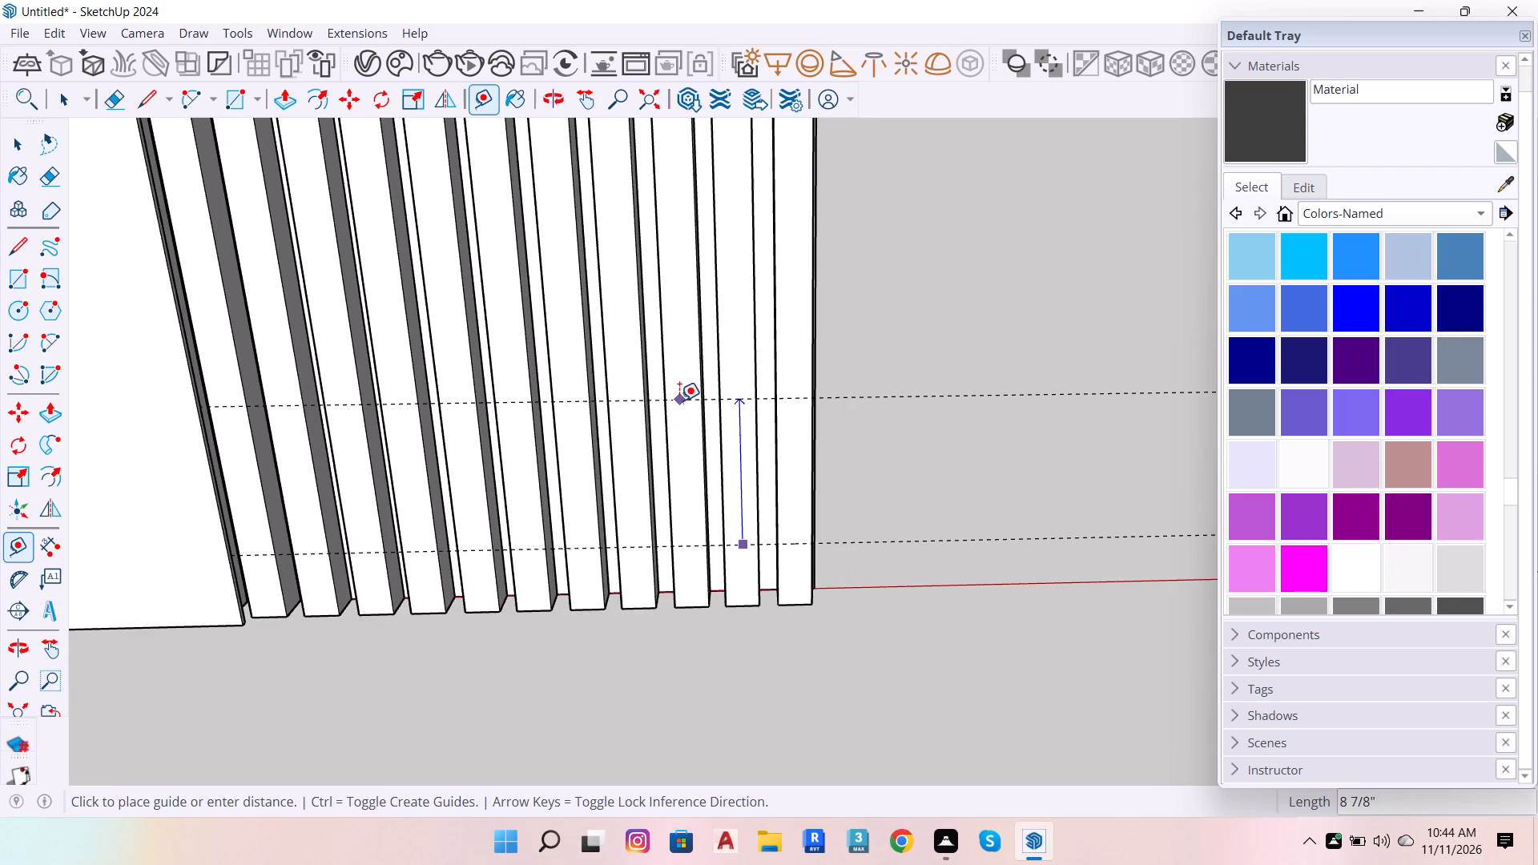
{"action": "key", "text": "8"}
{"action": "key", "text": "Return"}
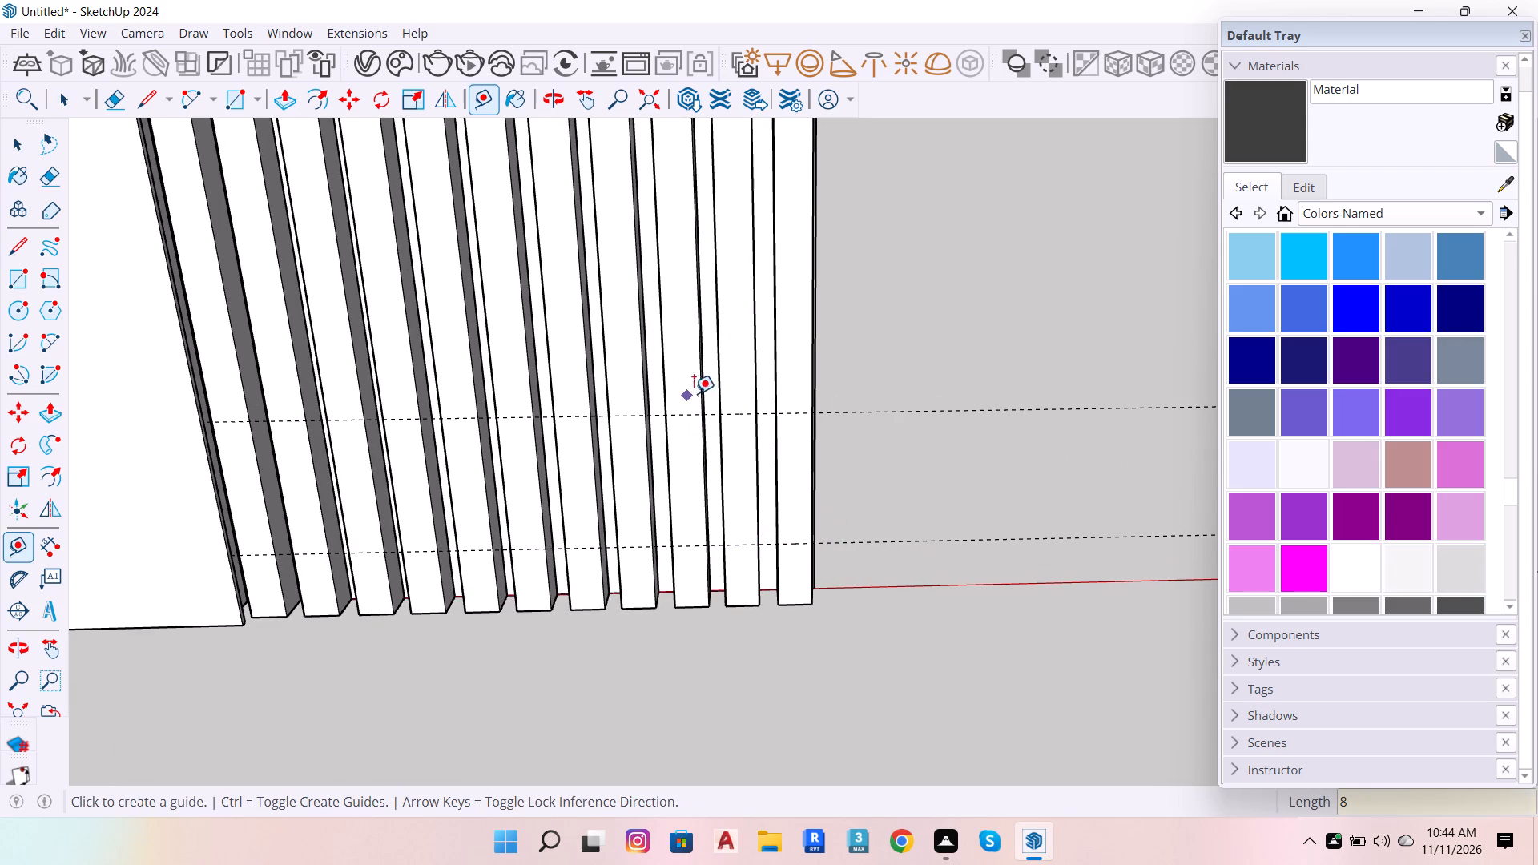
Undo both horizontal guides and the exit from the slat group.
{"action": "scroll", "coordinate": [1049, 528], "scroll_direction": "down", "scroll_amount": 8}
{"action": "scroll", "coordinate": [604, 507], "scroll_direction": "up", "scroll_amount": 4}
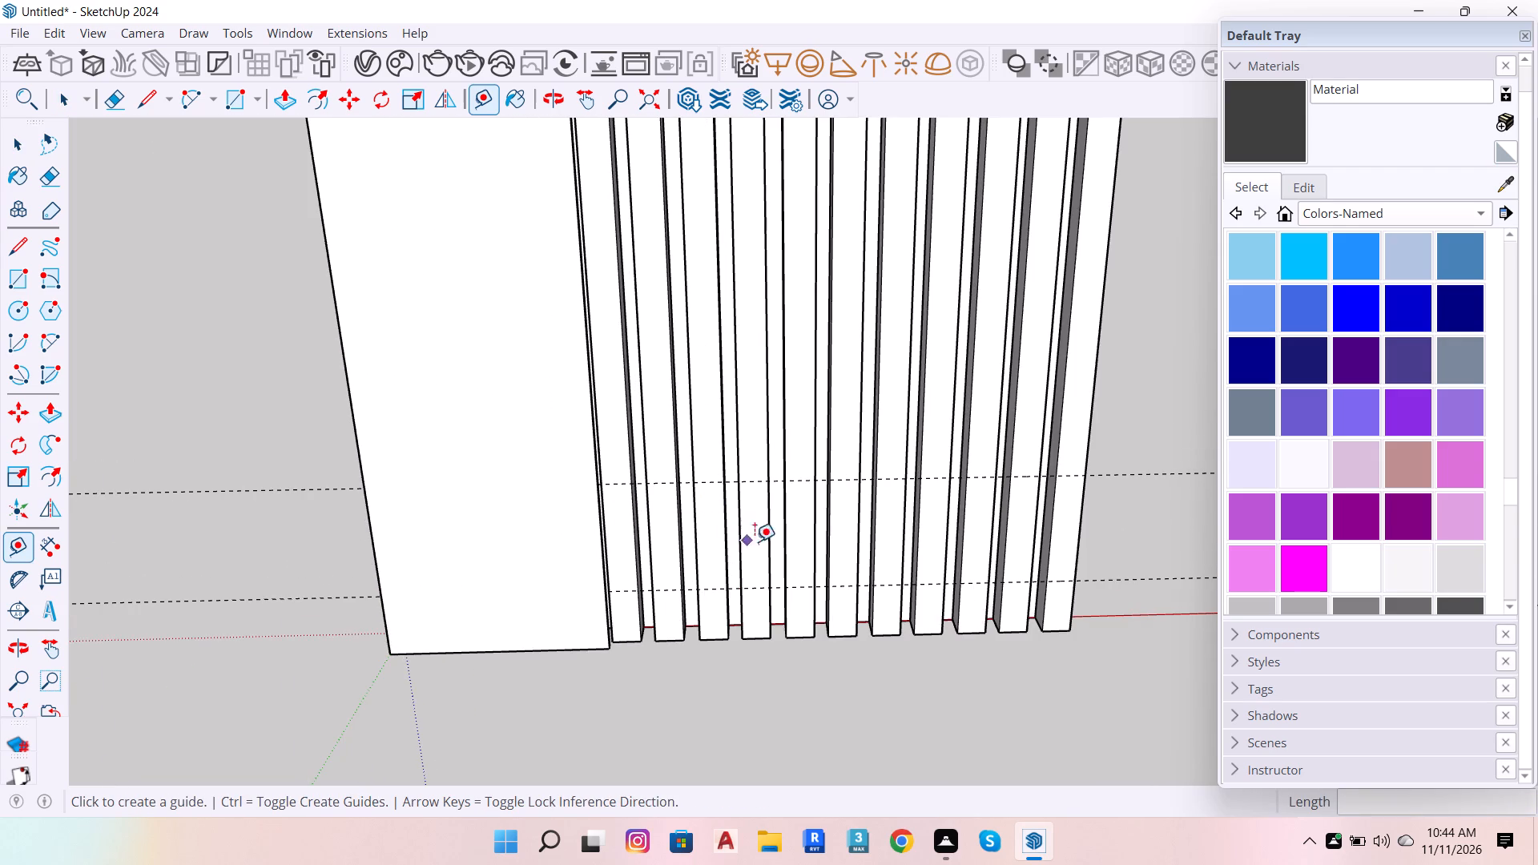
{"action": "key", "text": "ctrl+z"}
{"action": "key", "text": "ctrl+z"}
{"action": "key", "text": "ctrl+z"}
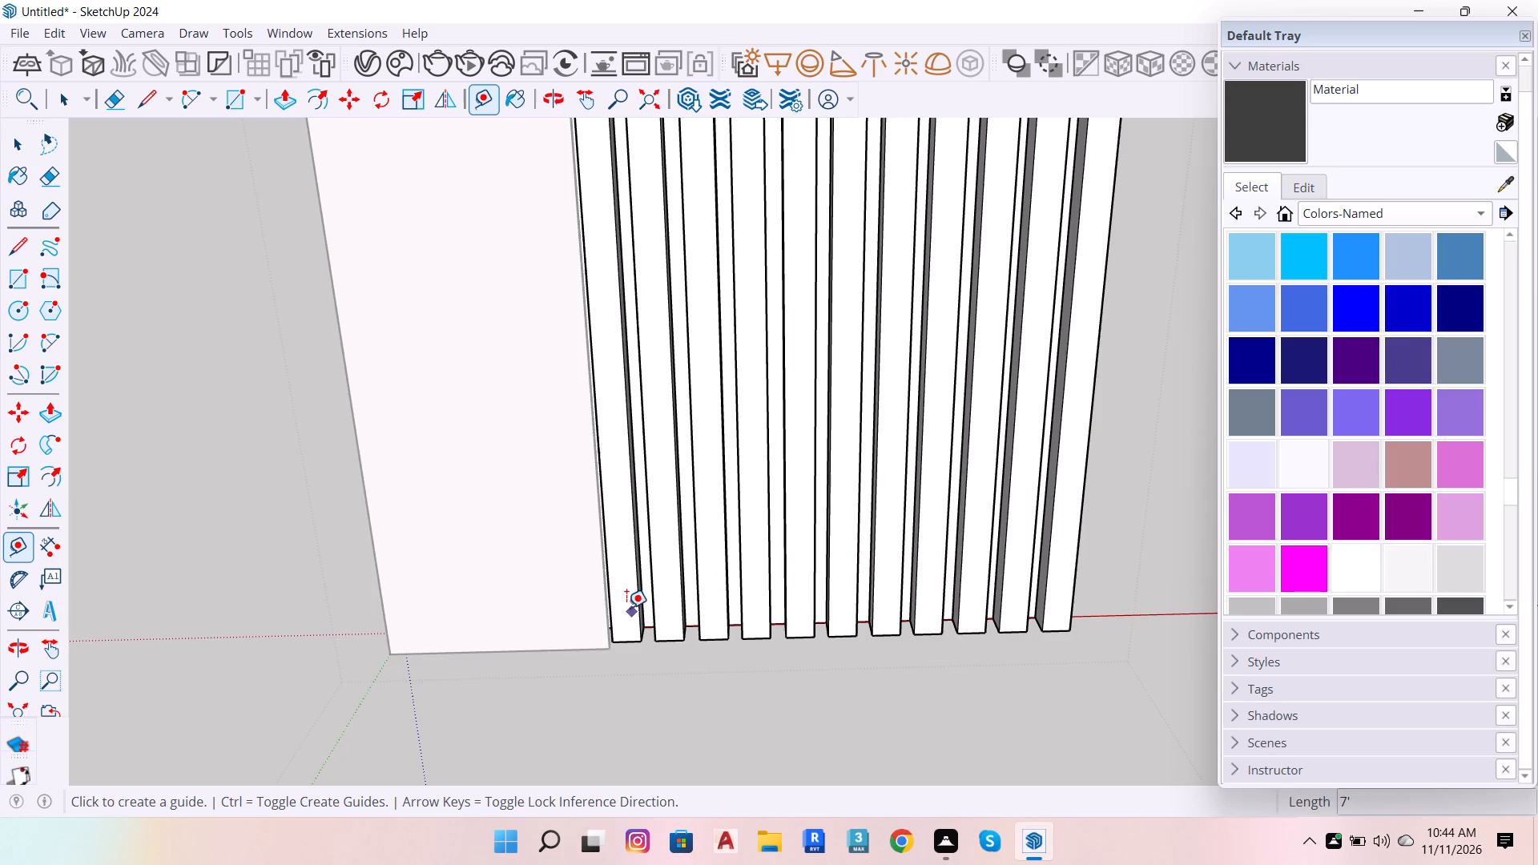
Outside the group, place horizontal guides 4" above the wide rounded panel's bottom edge and 8" above that first guide.
{"action": "key", "text": "space"}
{"action": "double_click", "coordinate": [652, 692]}
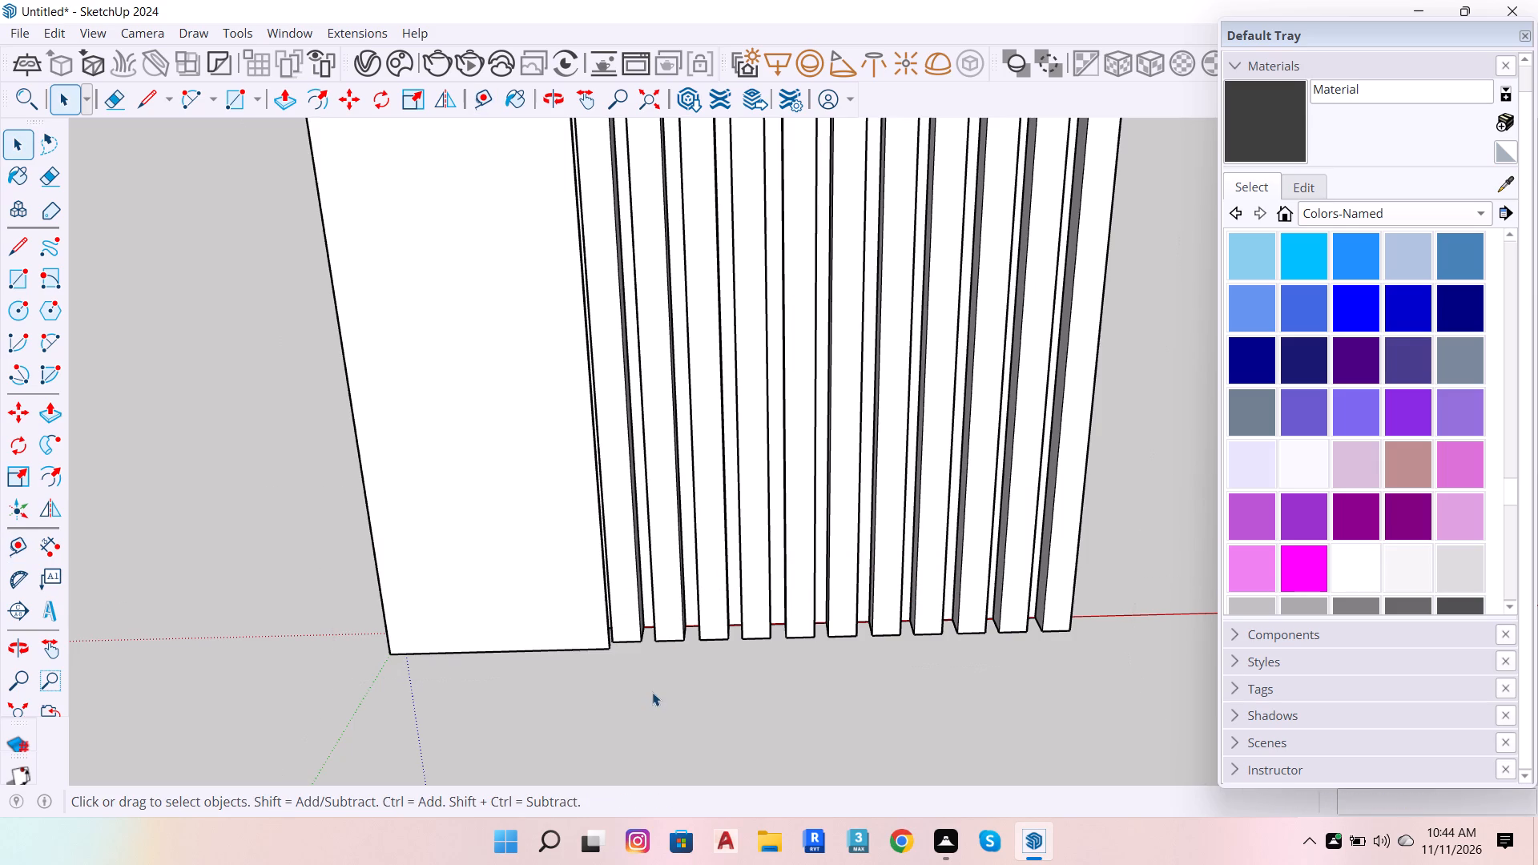
{"action": "key", "text": "t"}
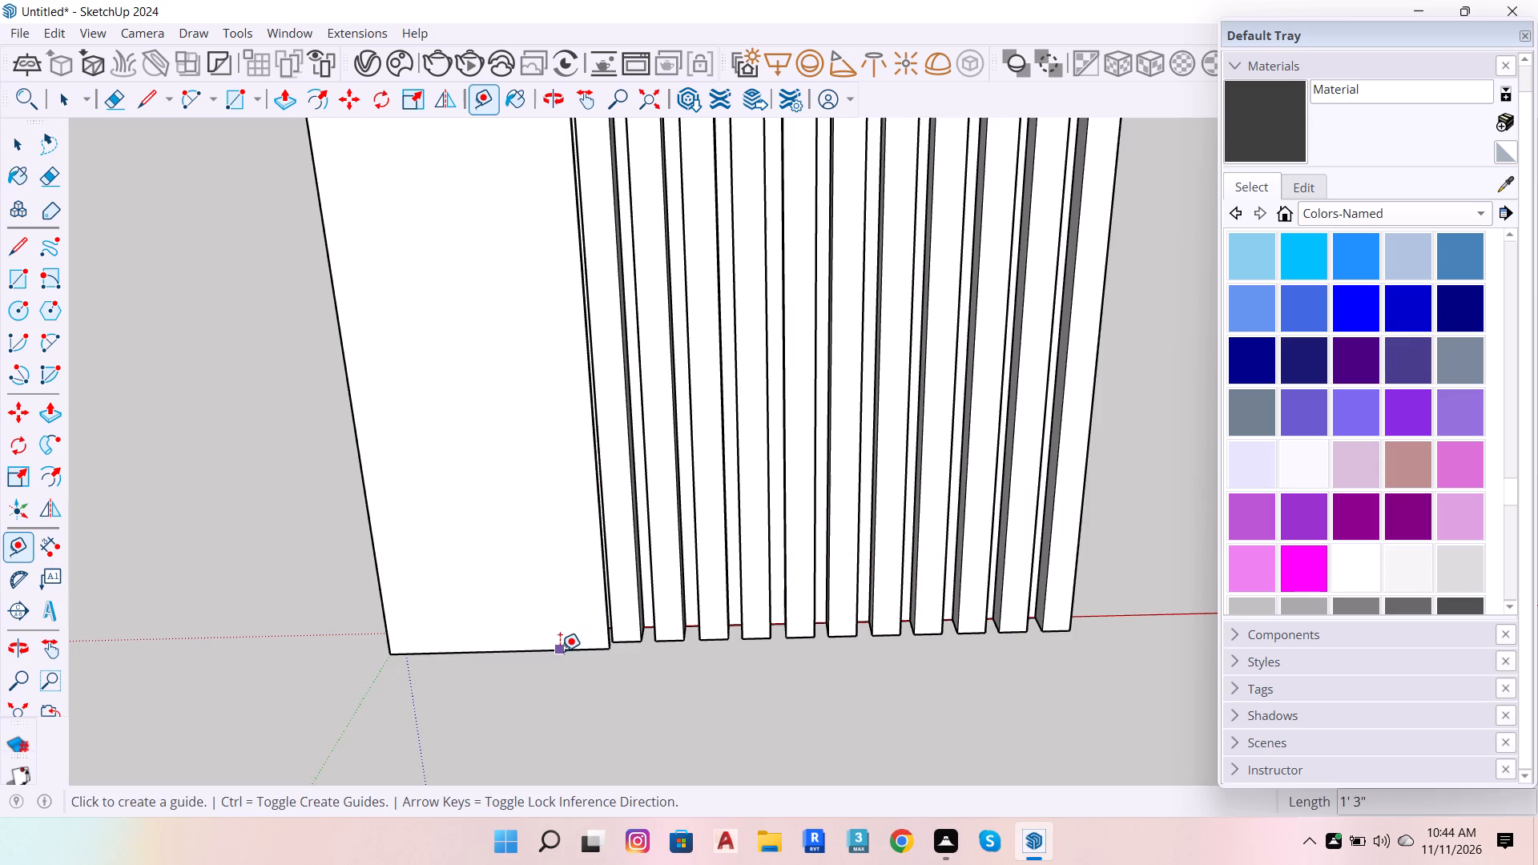
{"action": "left_click", "coordinate": [560, 651]}
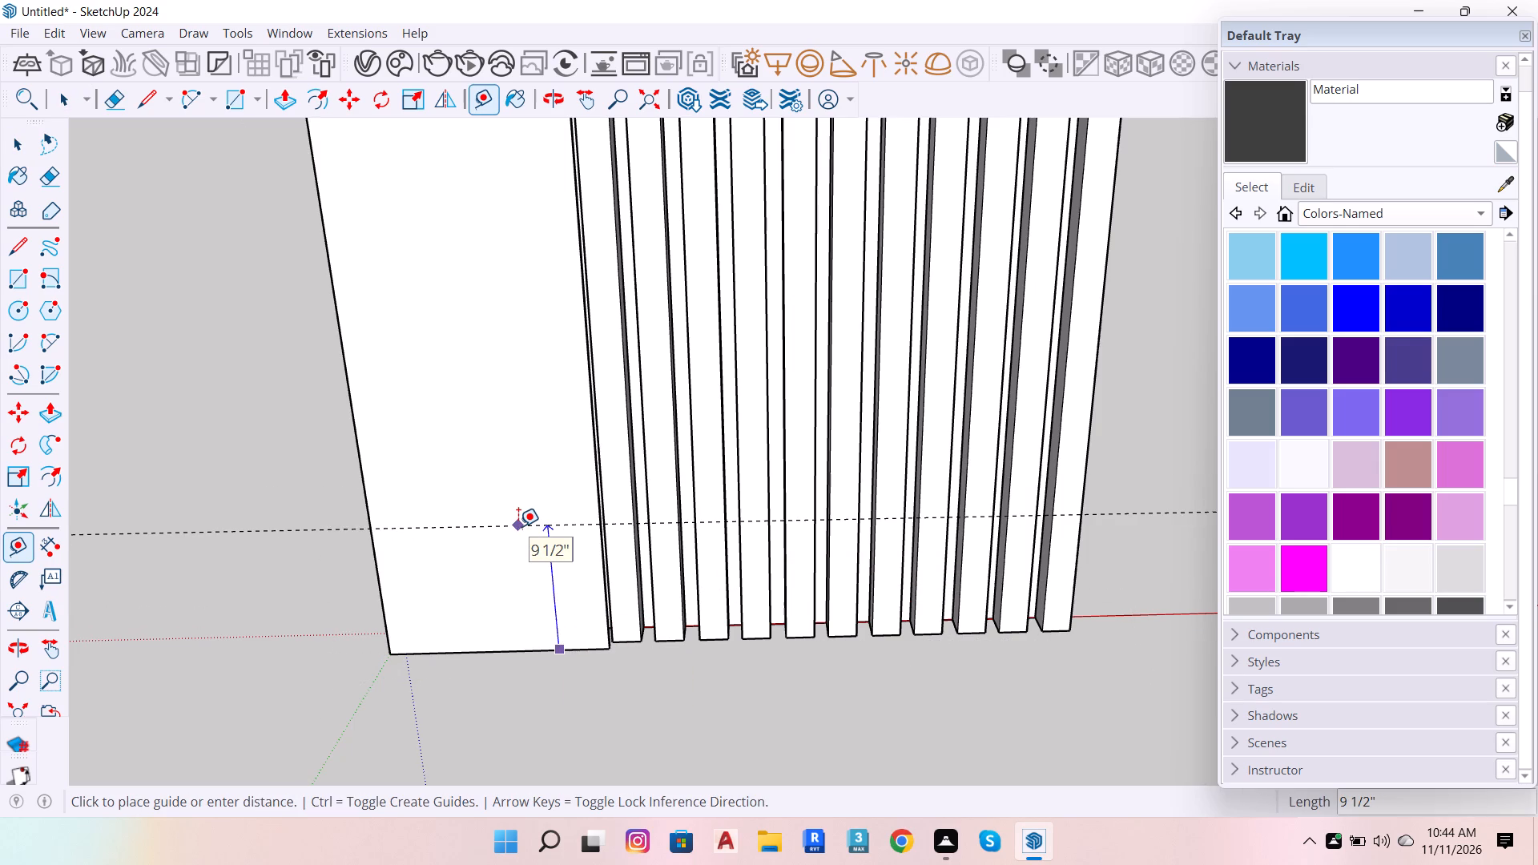
{"action": "key", "text": "Up"}
{"action": "key", "text": "4"}
{"action": "key", "text": "Return"}
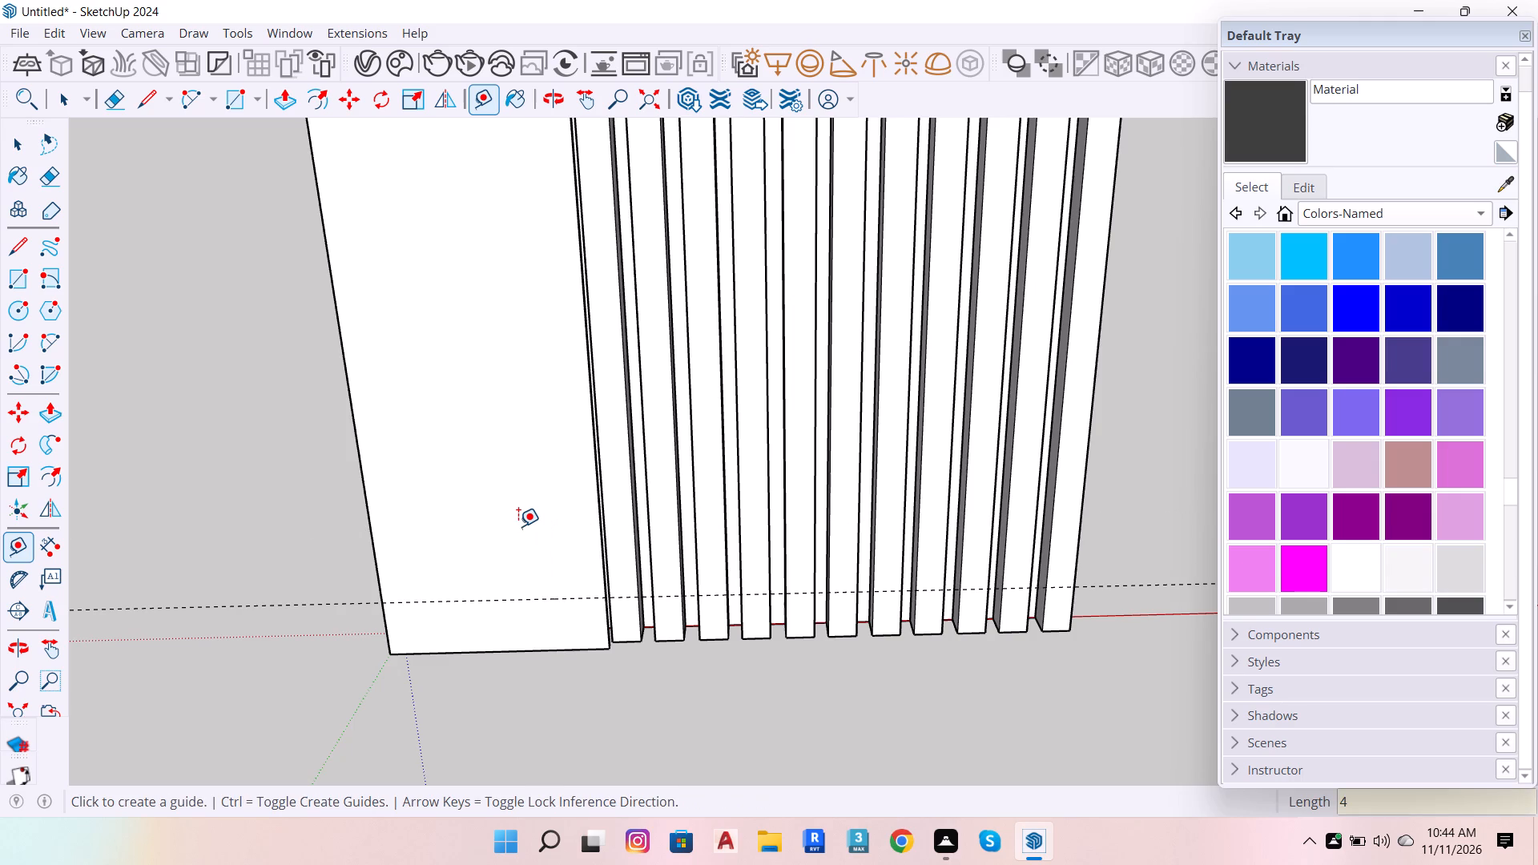
{"action": "left_click", "coordinate": [559, 599]}
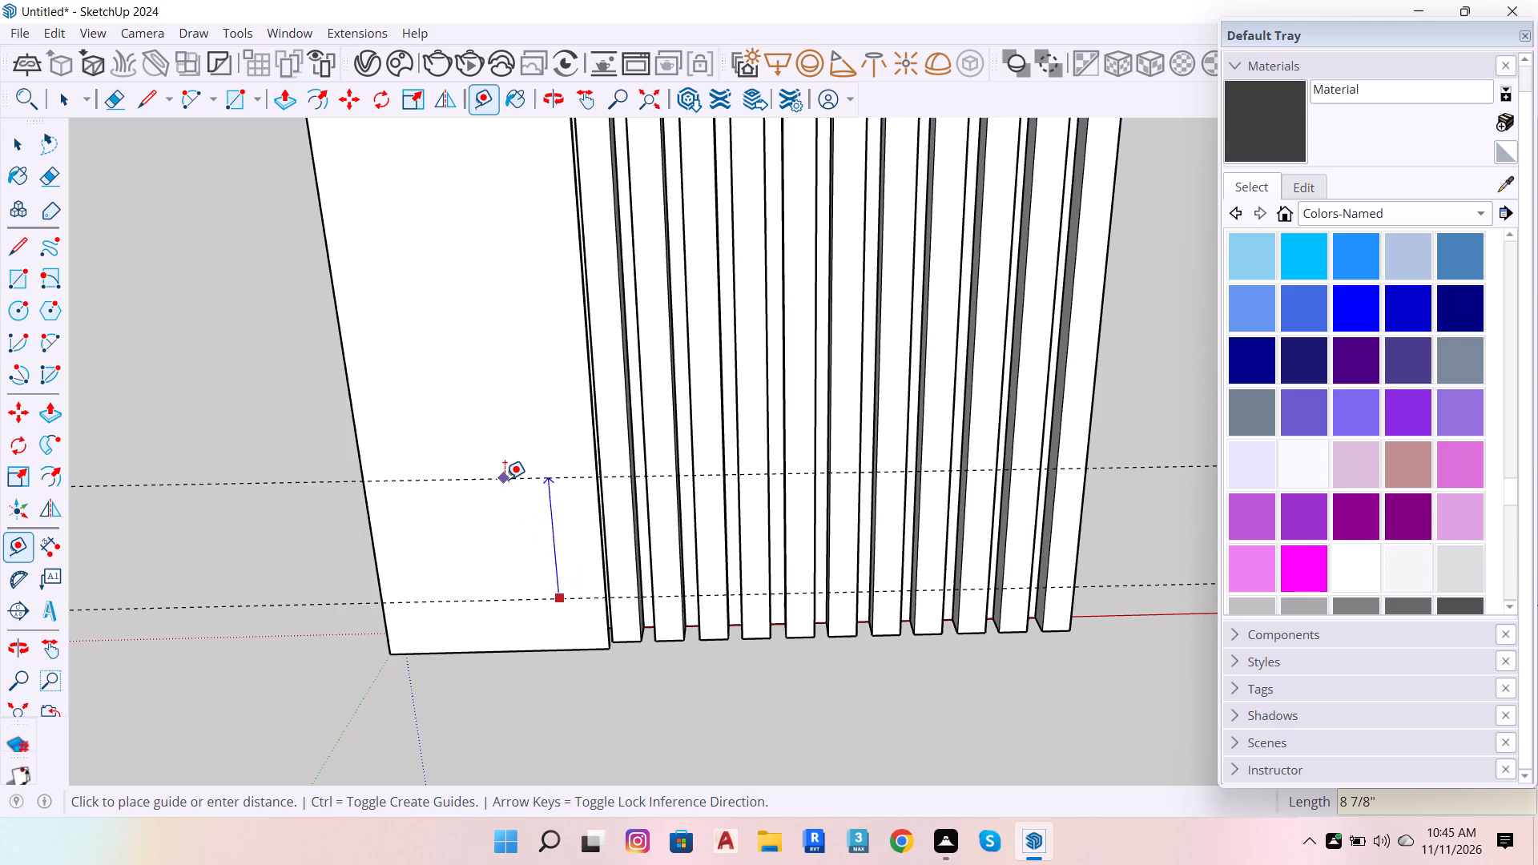
{"action": "key", "text": "8"}
{"action": "key", "text": "Return"}
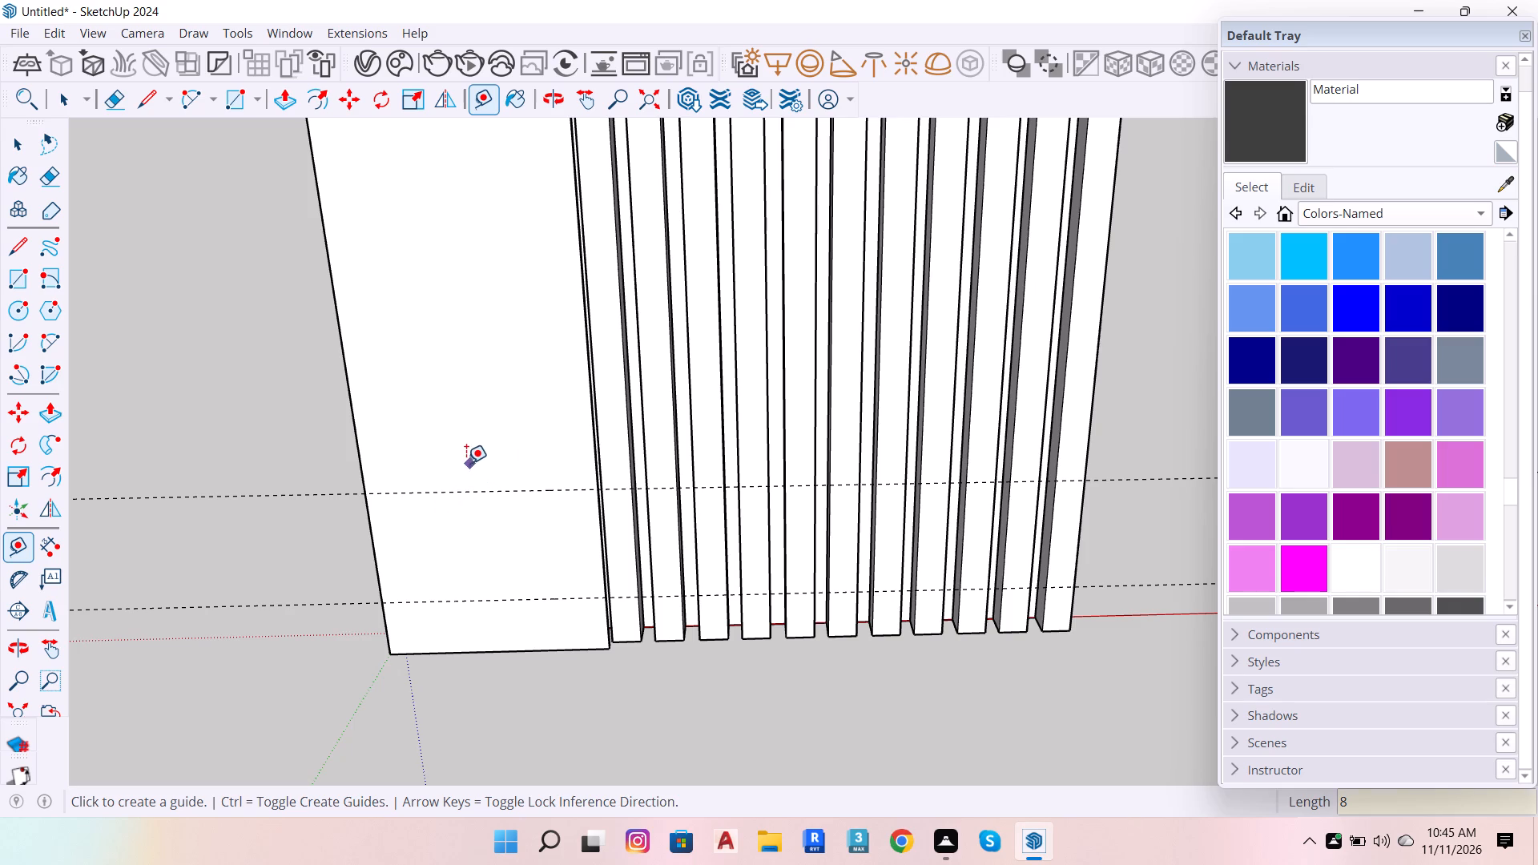
Add a horizontal guide 2" above the upper guide and another 4" above the new one.
{"action": "left_click", "coordinate": [493, 493]}
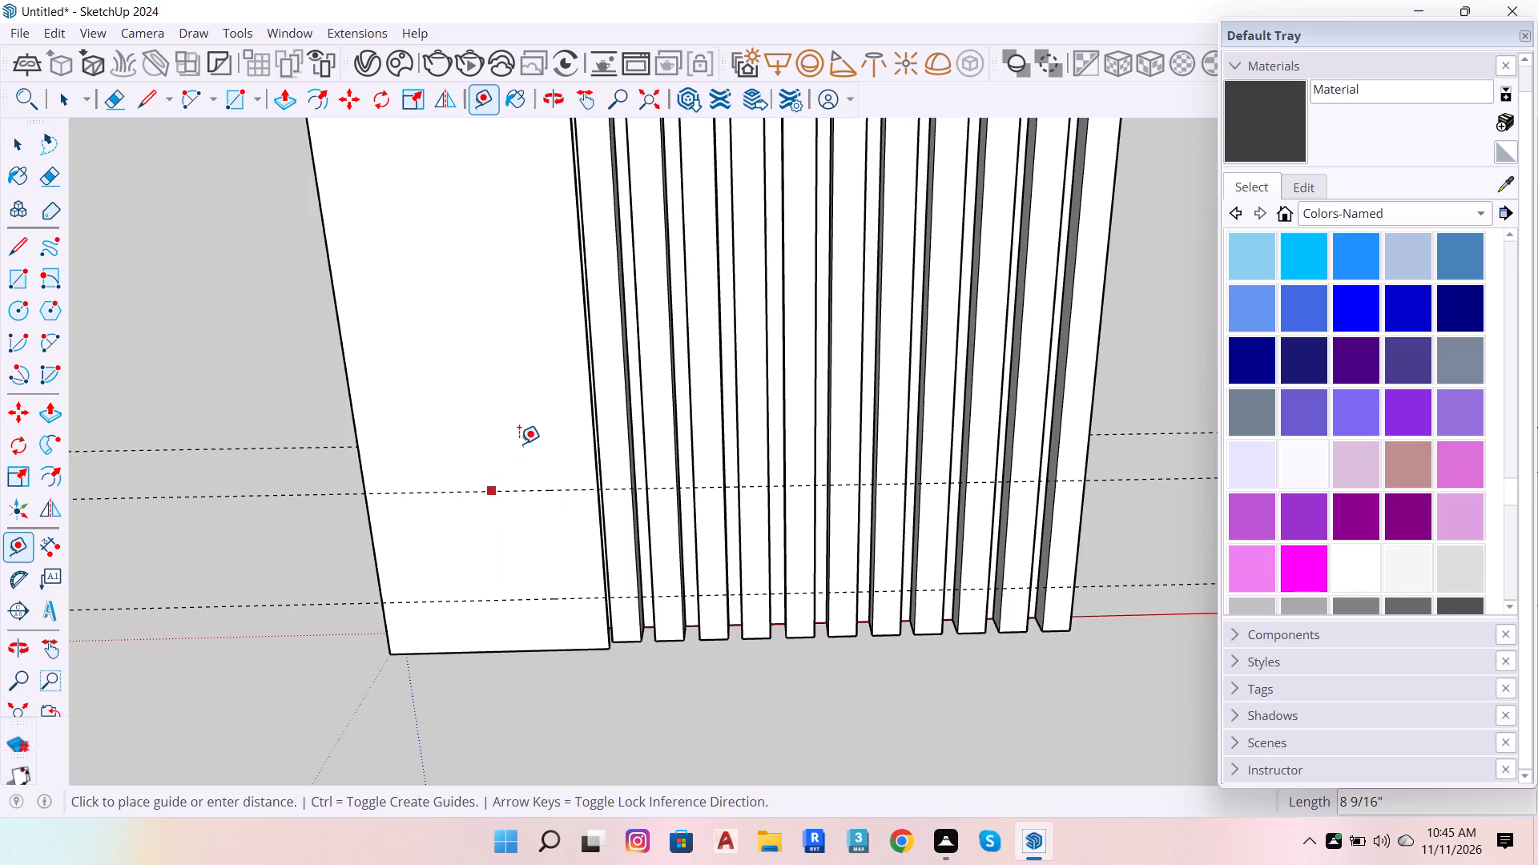
{"action": "key", "text": "Up"}
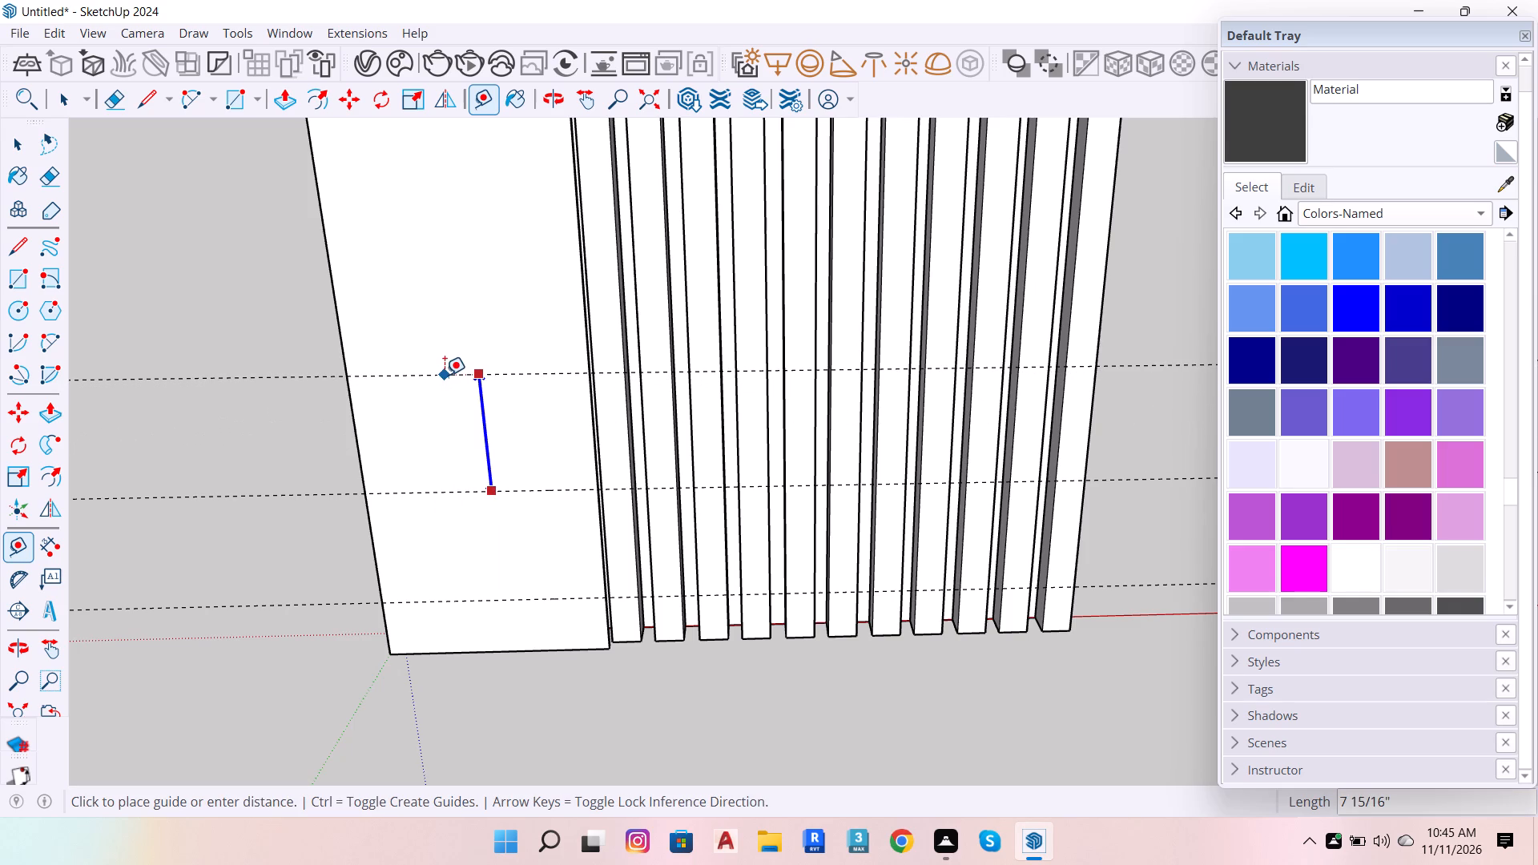
{"action": "key", "text": "2"}
{"action": "key", "text": "Return"}
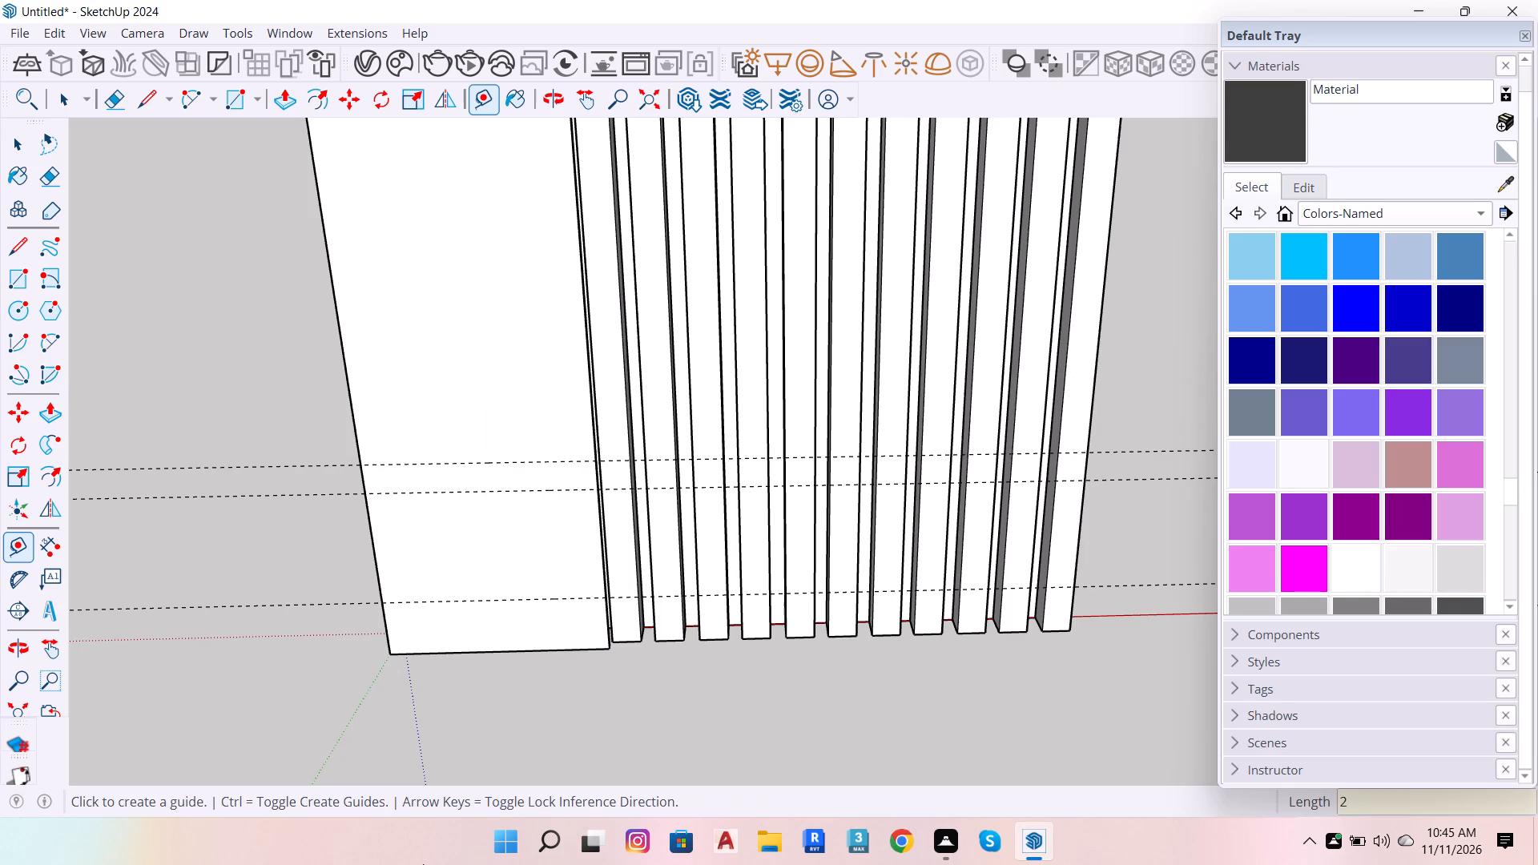
{"action": "left_click", "coordinate": [509, 467]}
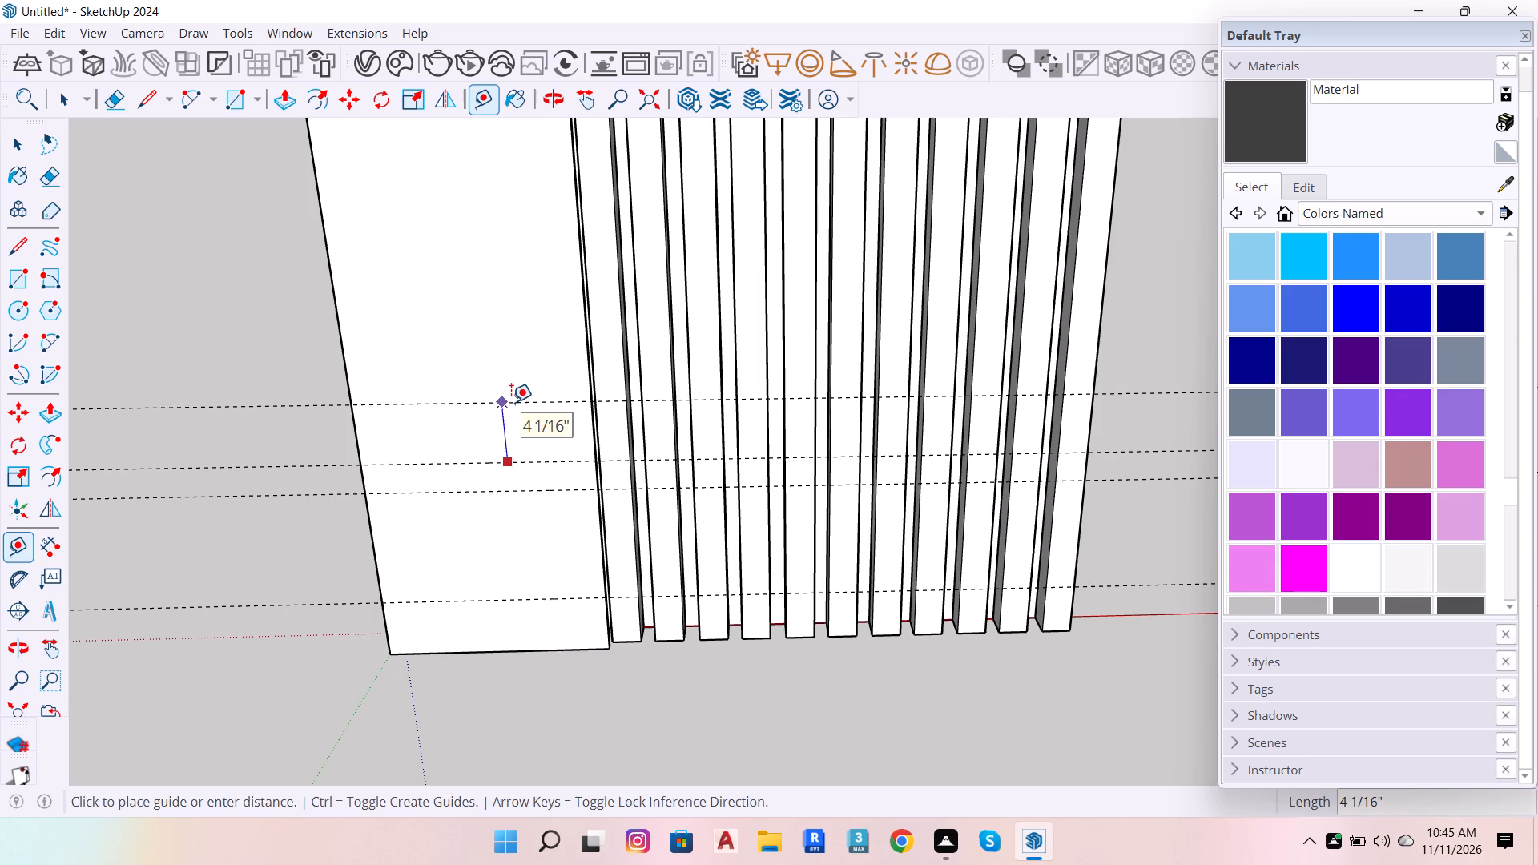
{"action": "key", "text": "4"}
{"action": "key", "text": "Return"}
Place vertical guides 8" inward from the outer side edge of the wide panel and from the opposite outer slat edge.
{"action": "scroll", "coordinate": [324, 187], "scroll_direction": "down", "scroll_amount": 6}
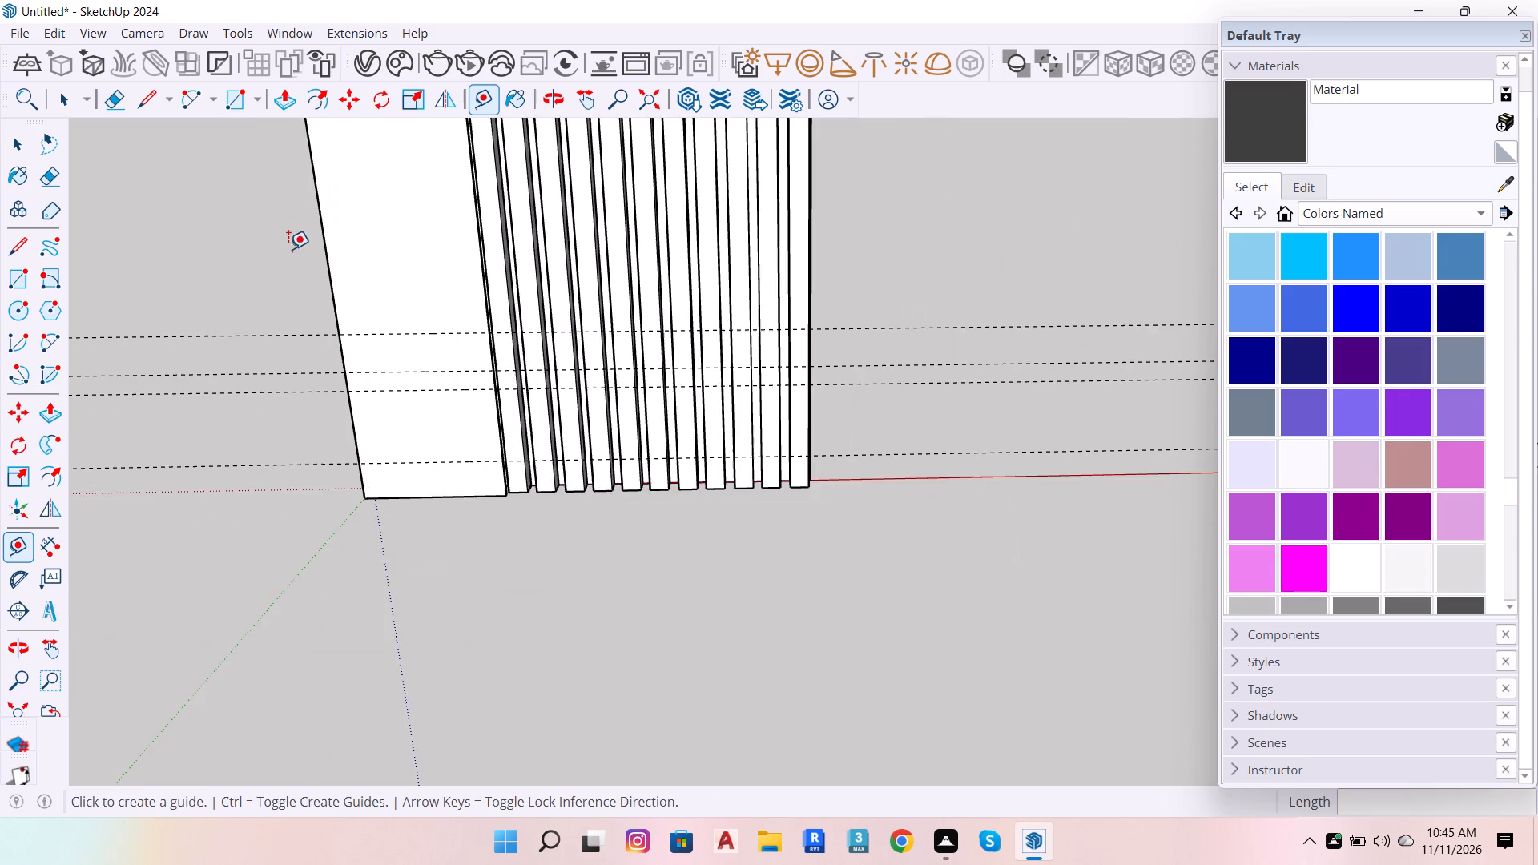
{"action": "scroll", "coordinate": [426, 410], "scroll_direction": "up", "scroll_amount": 2}
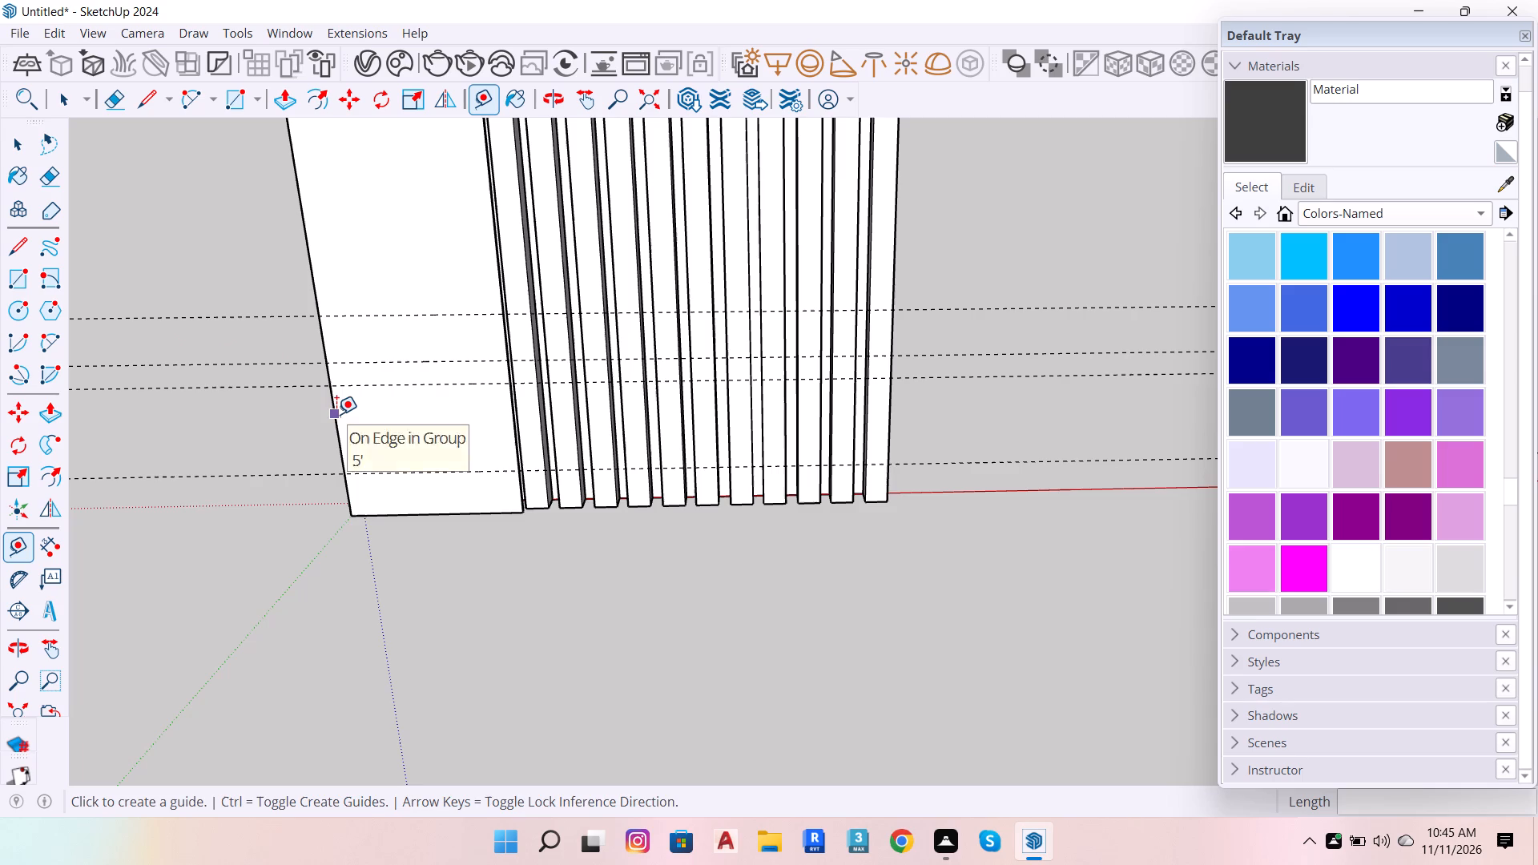
{"action": "left_click", "coordinate": [337, 414]}
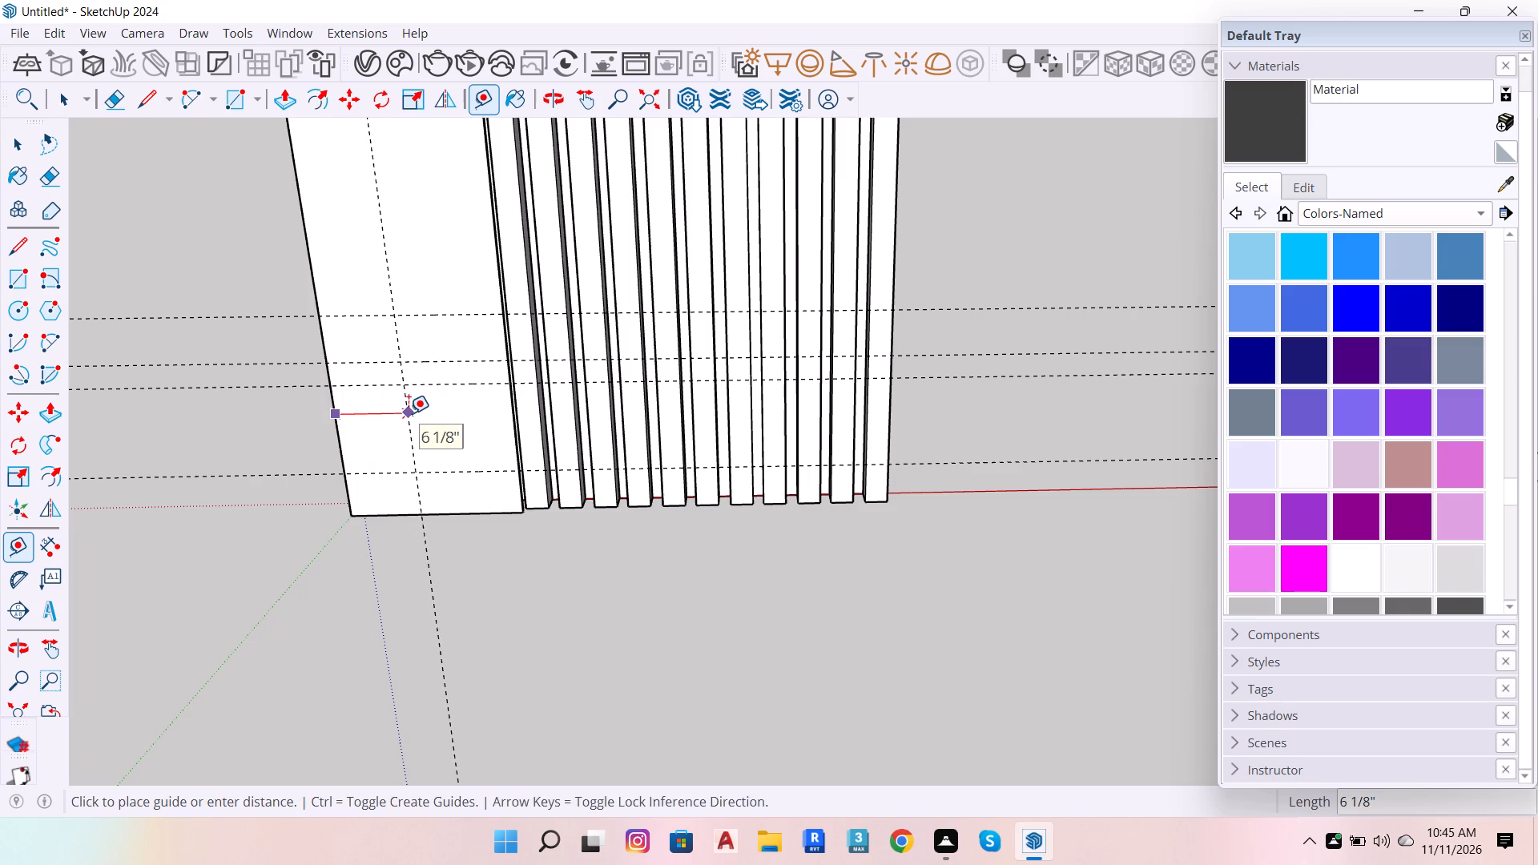
{"action": "key", "text": "8"}
{"action": "key", "text": "Return"}
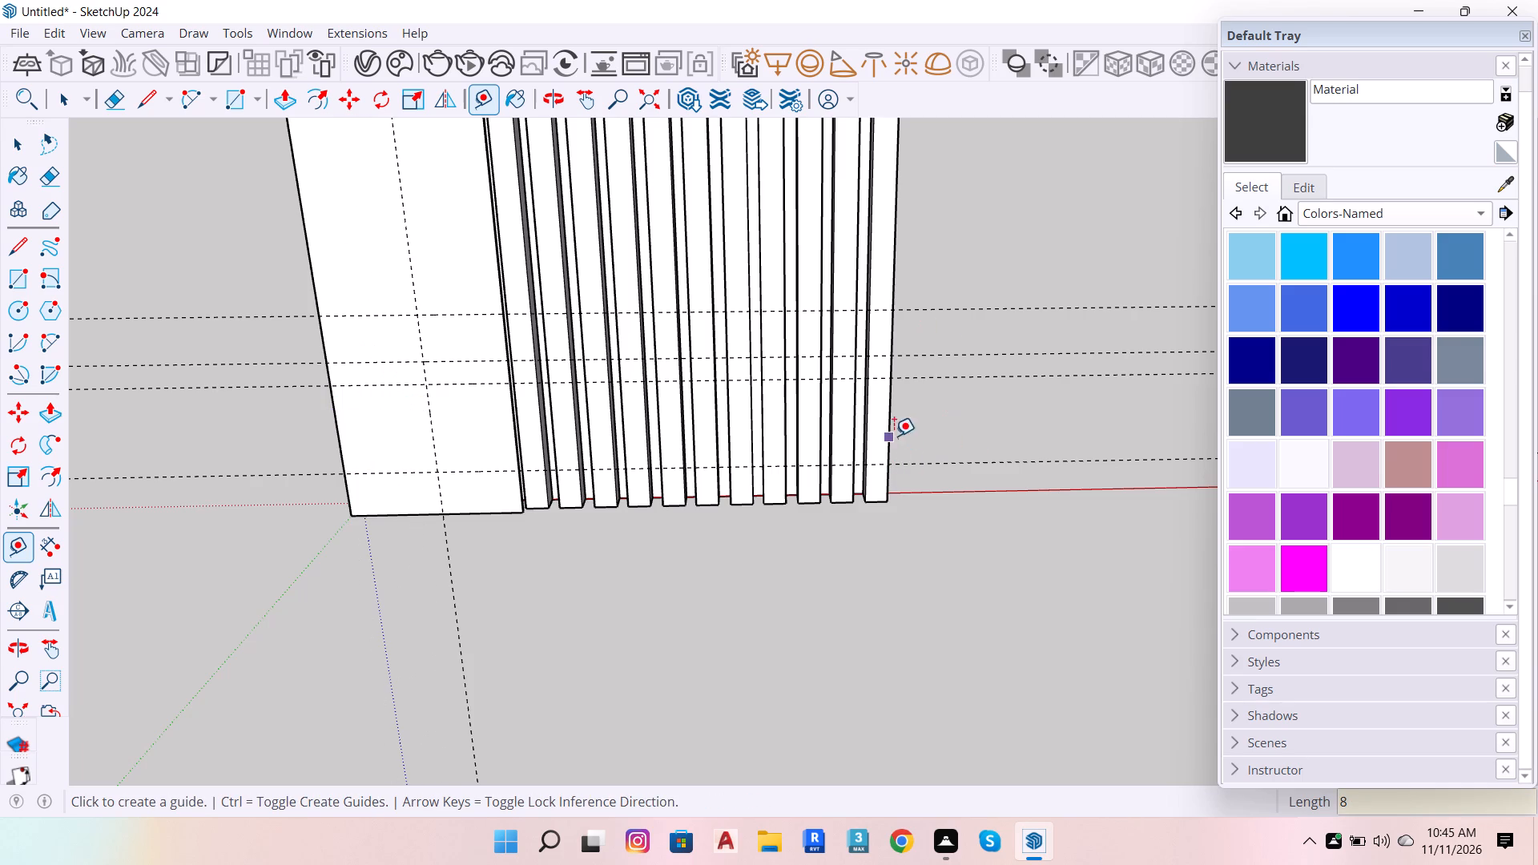
{"action": "left_click", "coordinate": [889, 431]}
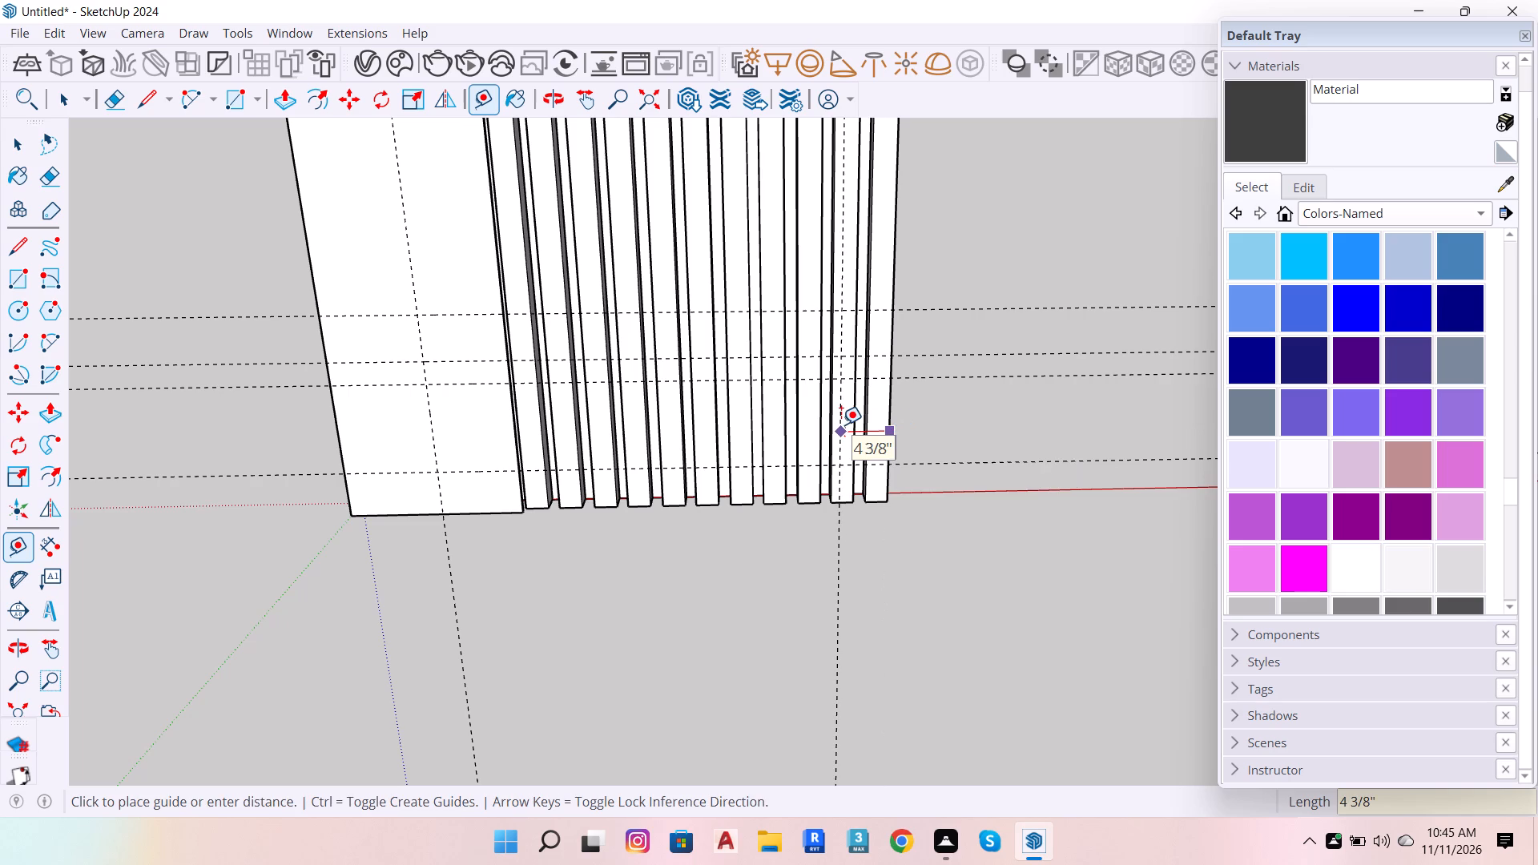
{"action": "key", "text": "8"}
{"action": "key", "text": "Return"}
Draw a rectangle about 2' 7 5/8" by 8" between the vertical guides and the two lowest horizontal guides.
{"action": "scroll", "coordinate": [985, 504], "scroll_direction": "down", "scroll_amount": 6}
{"action": "scroll", "coordinate": [936, 495], "scroll_direction": "up", "scroll_amount": 6}
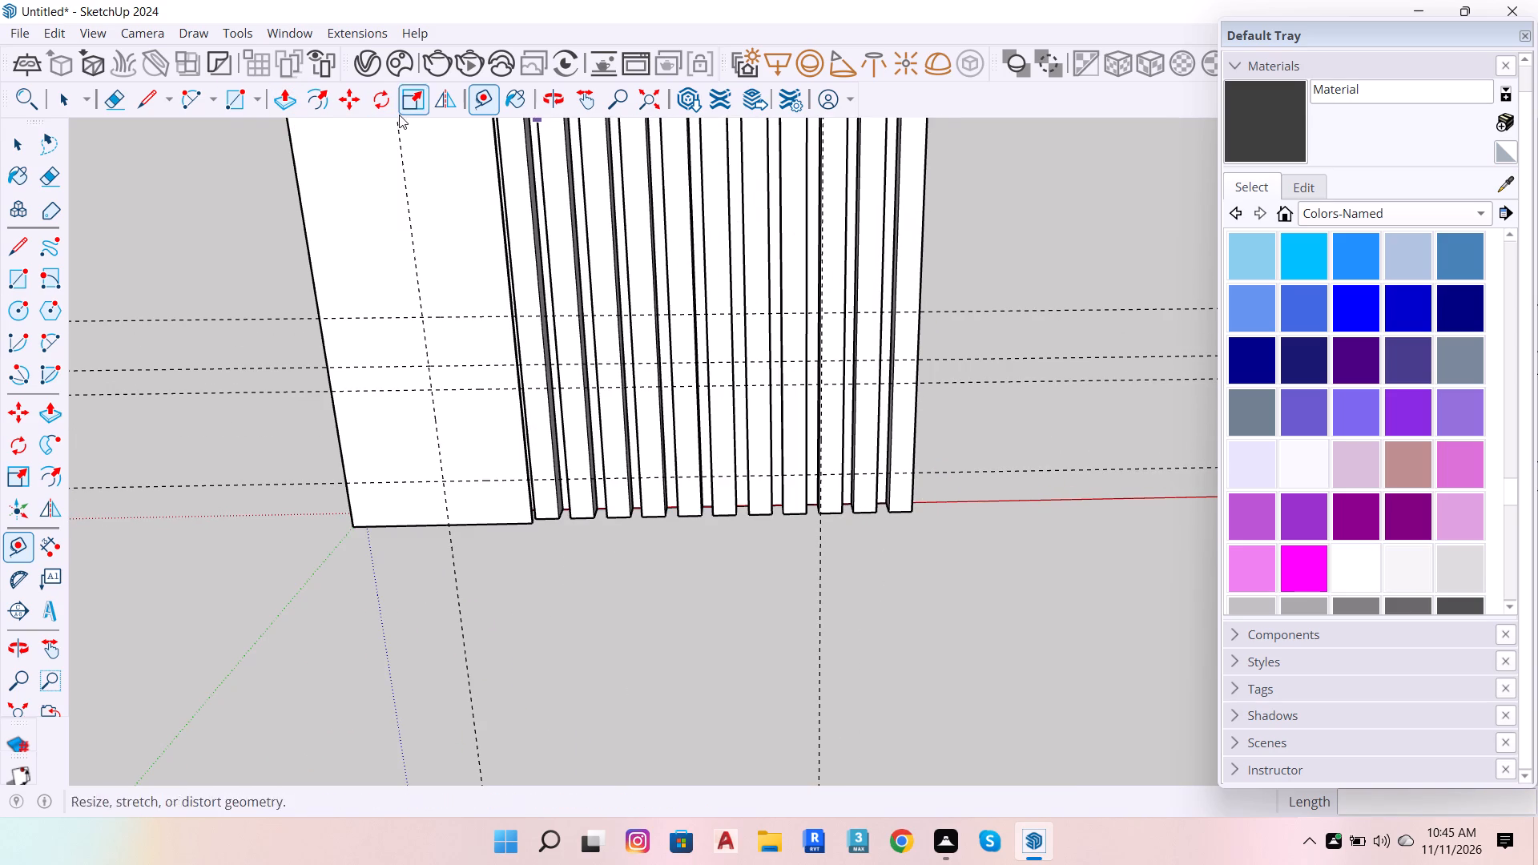
{"action": "left_click", "coordinate": [244, 109]}
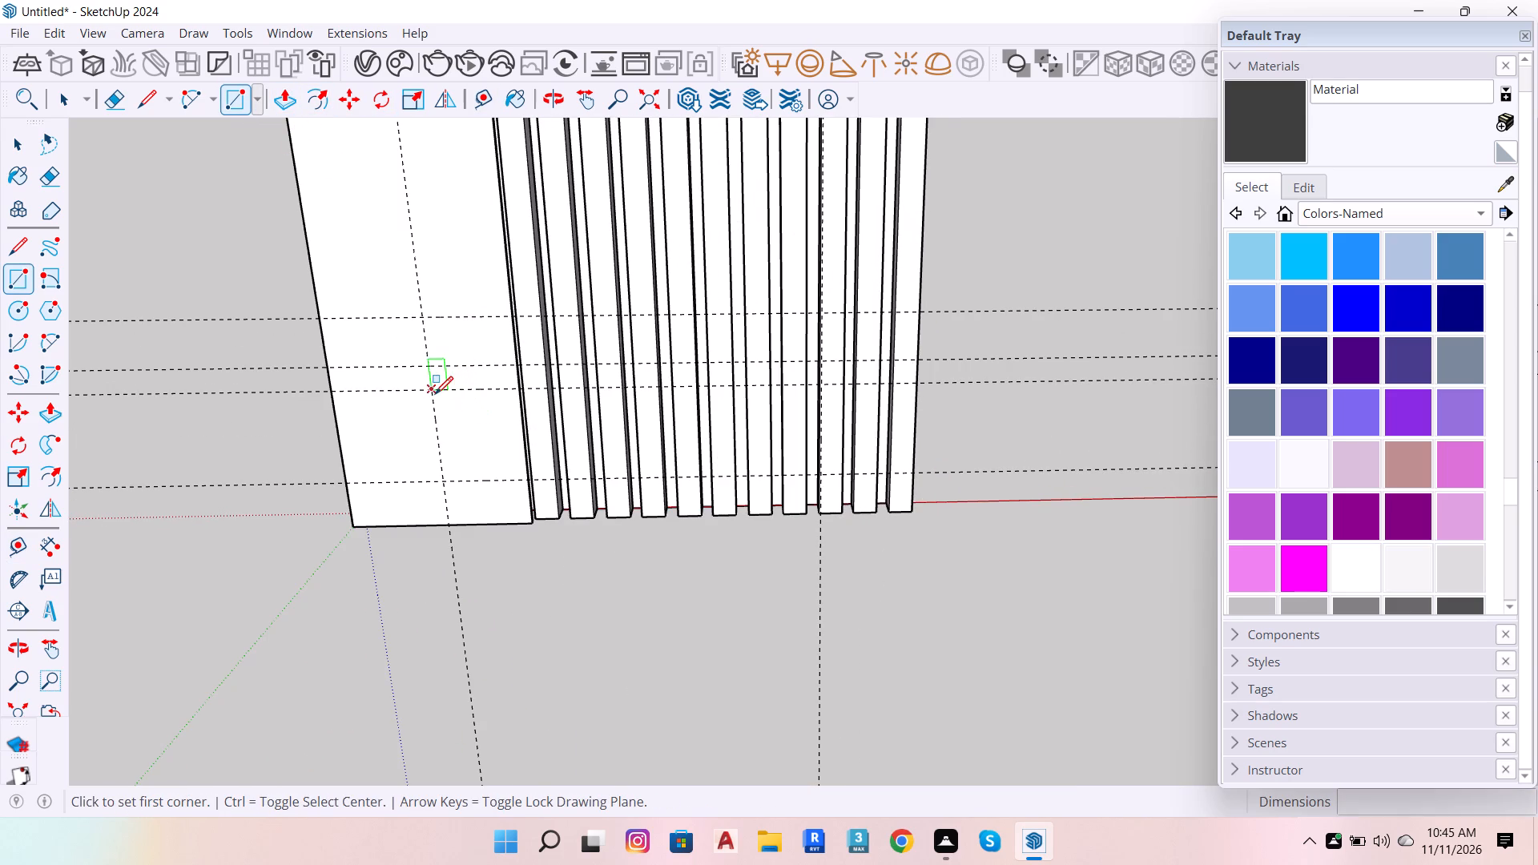
{"action": "left_click", "coordinate": [433, 394]}
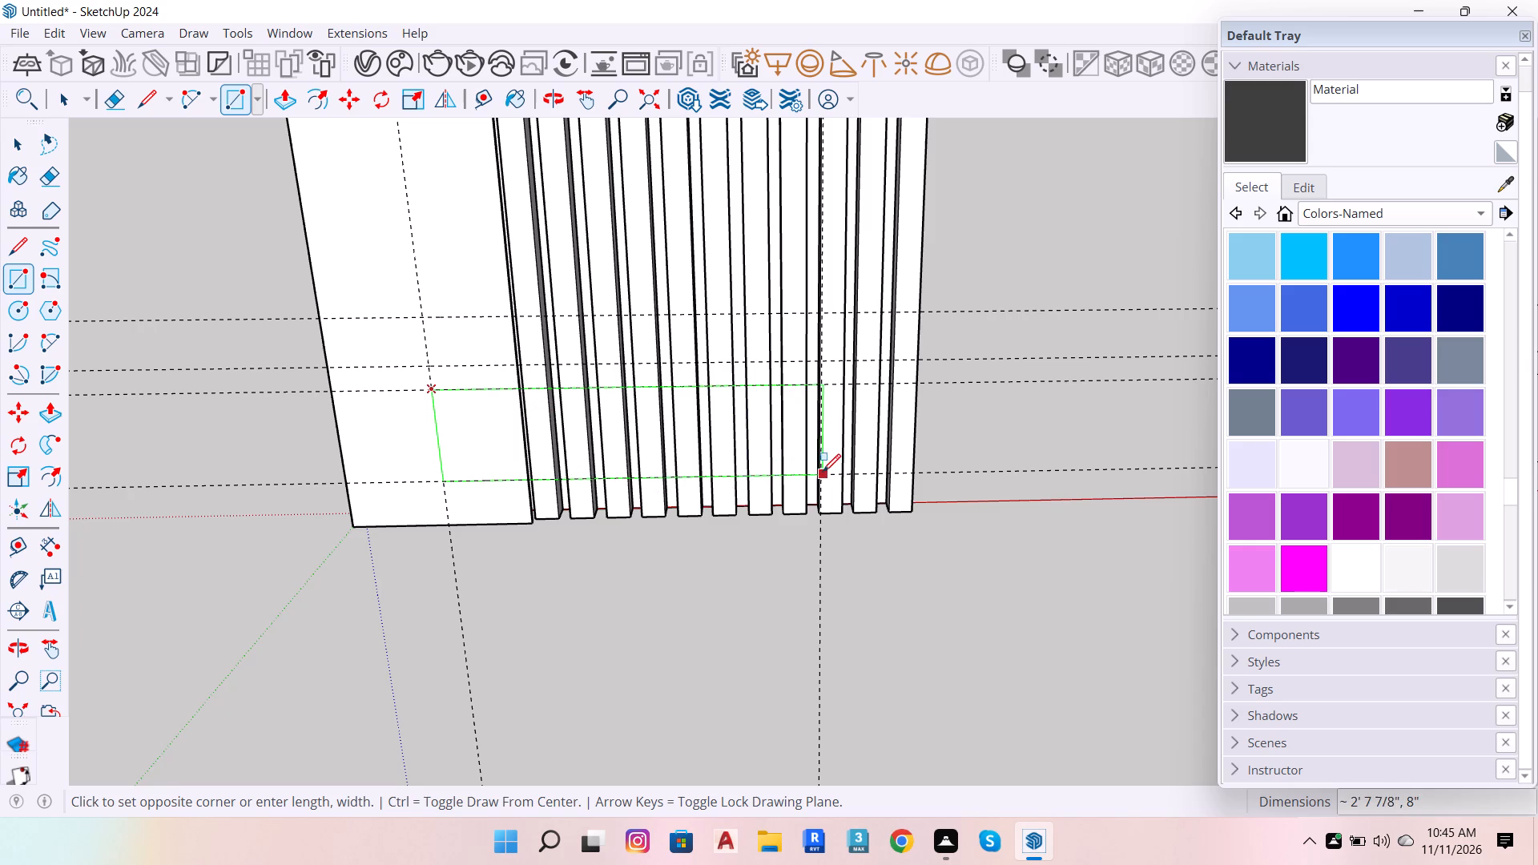
{"action": "scroll", "coordinate": [824, 473], "scroll_direction": "up", "scroll_amount": 13}
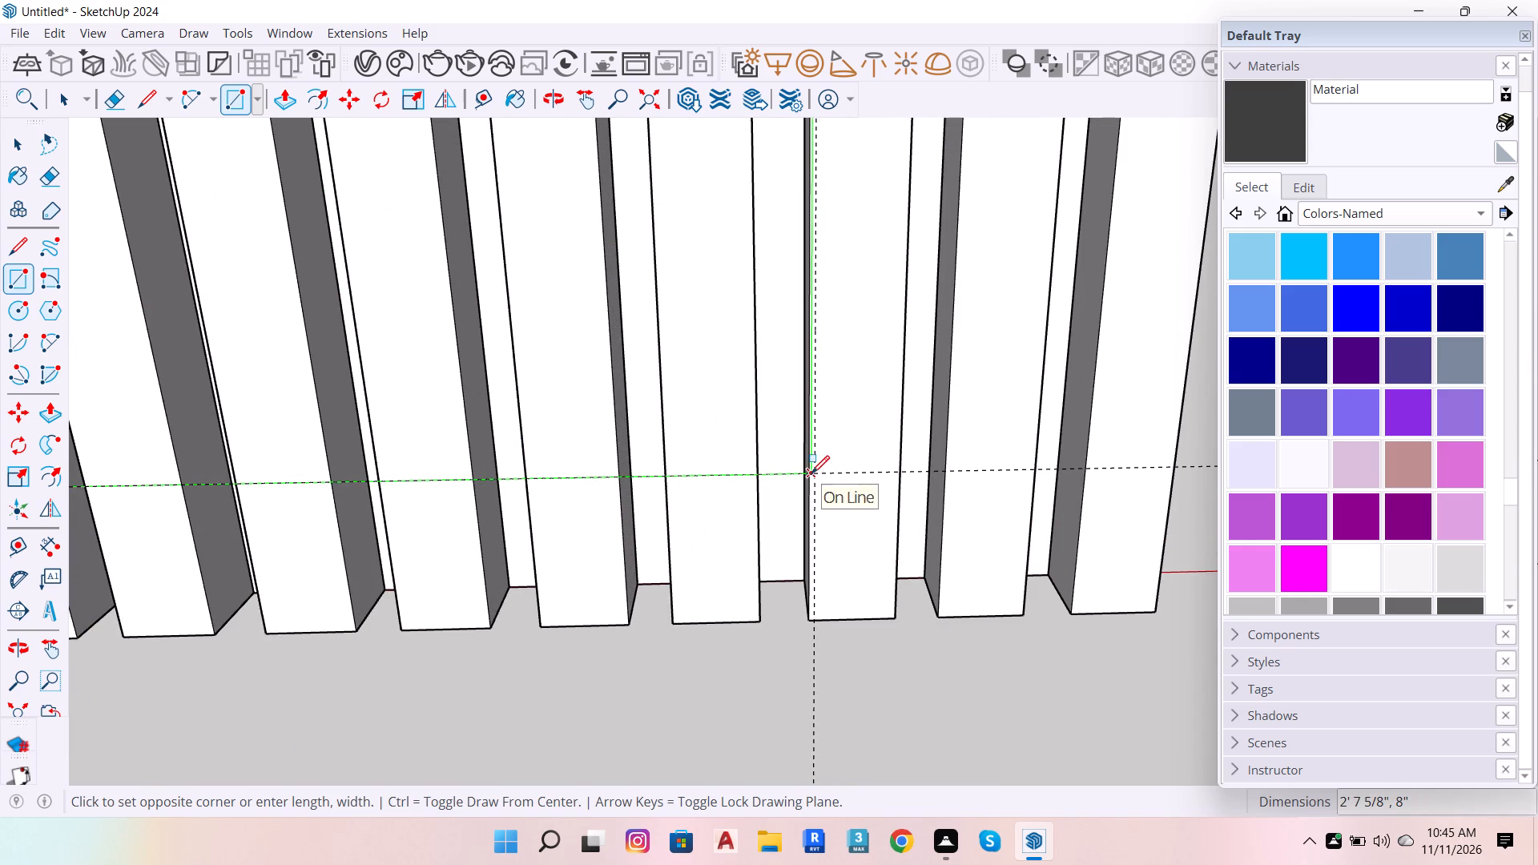
{"action": "scroll", "coordinate": [815, 473], "scroll_direction": "up", "scroll_amount": 13}
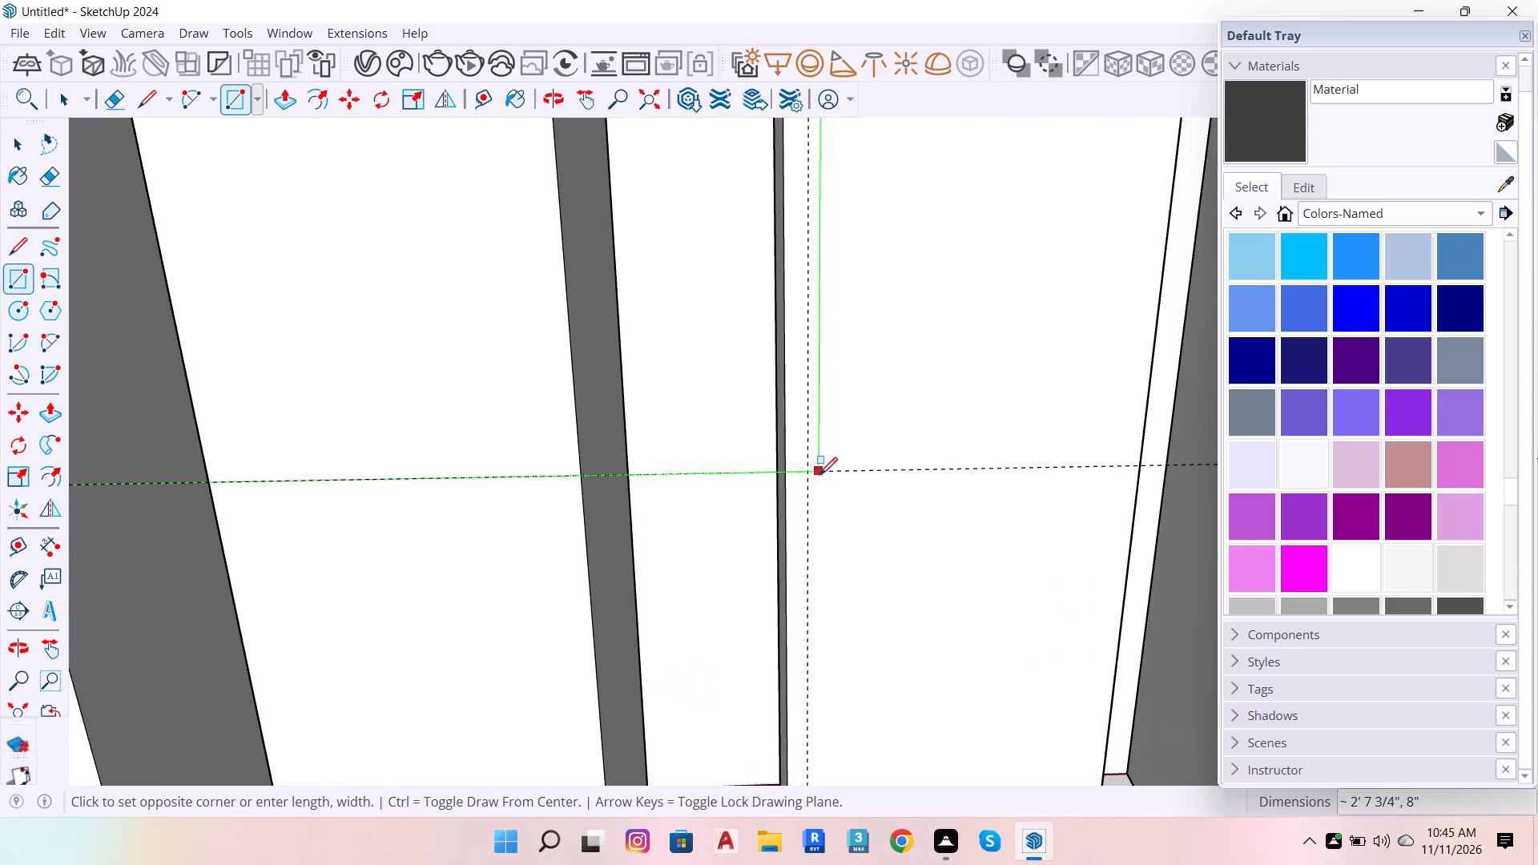
{"action": "scroll", "coordinate": [807, 471], "scroll_direction": "up", "scroll_amount": 6}
{"action": "left_click", "coordinate": [811, 474]}
{"action": "scroll", "coordinate": [891, 461], "scroll_direction": "down", "scroll_amount": 20}
{"action": "scroll", "coordinate": [891, 461], "scroll_direction": "down", "scroll_amount": 14}
{"action": "scroll", "coordinate": [397, 405], "scroll_direction": "up", "scroll_amount": 6}
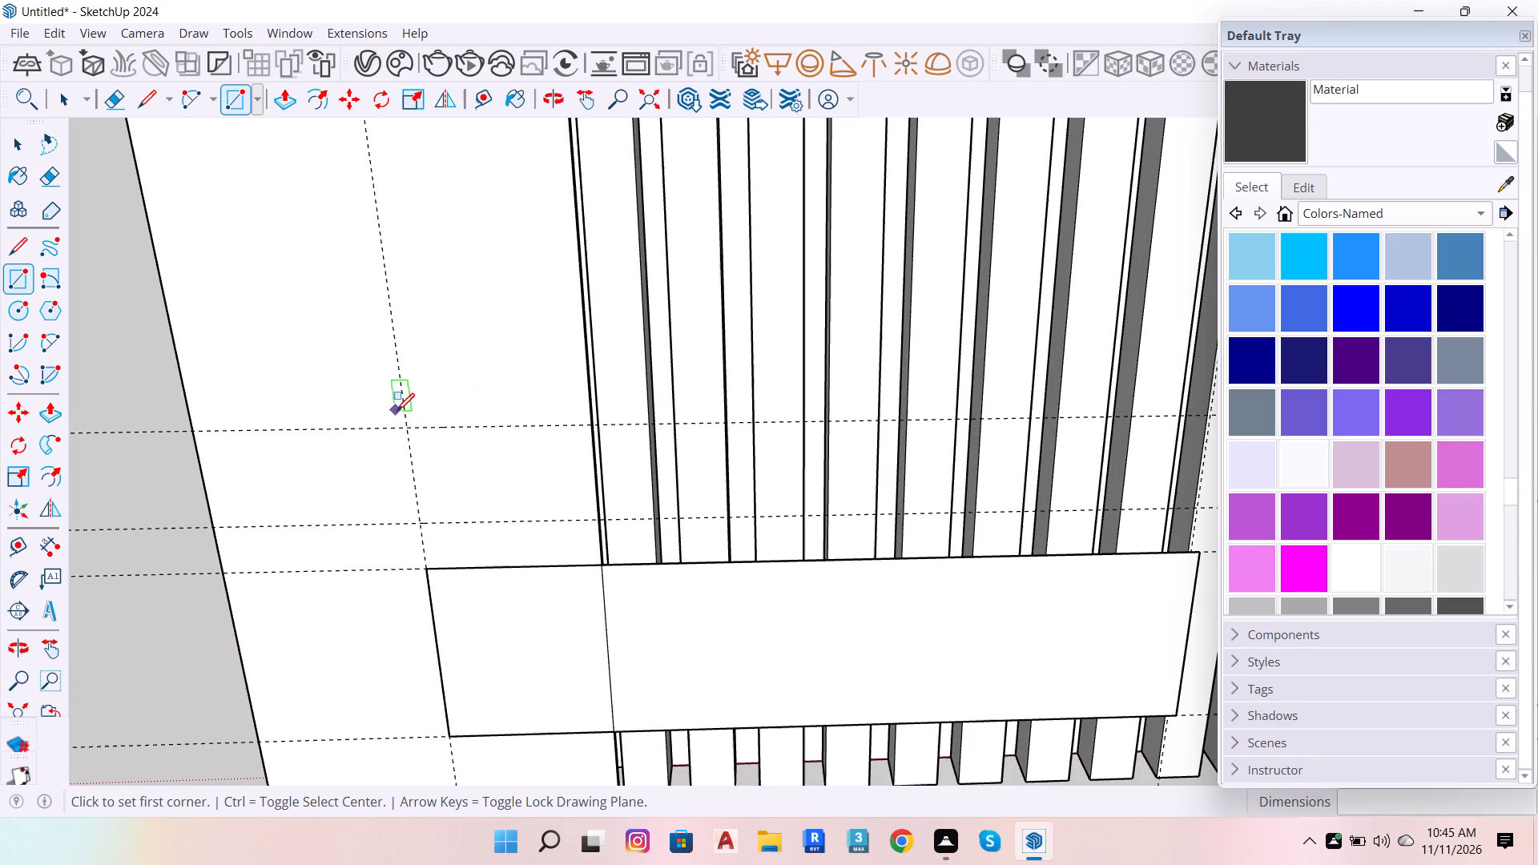
Draw a second rectangle between the vertical guides and the two upper horizontal guides, above the first rectangle.
{"action": "left_click", "coordinate": [409, 428]}
{"action": "scroll", "coordinate": [558, 540], "scroll_direction": "down", "scroll_amount": 6}
{"action": "scroll", "coordinate": [951, 534], "scroll_direction": "up", "scroll_amount": 5}
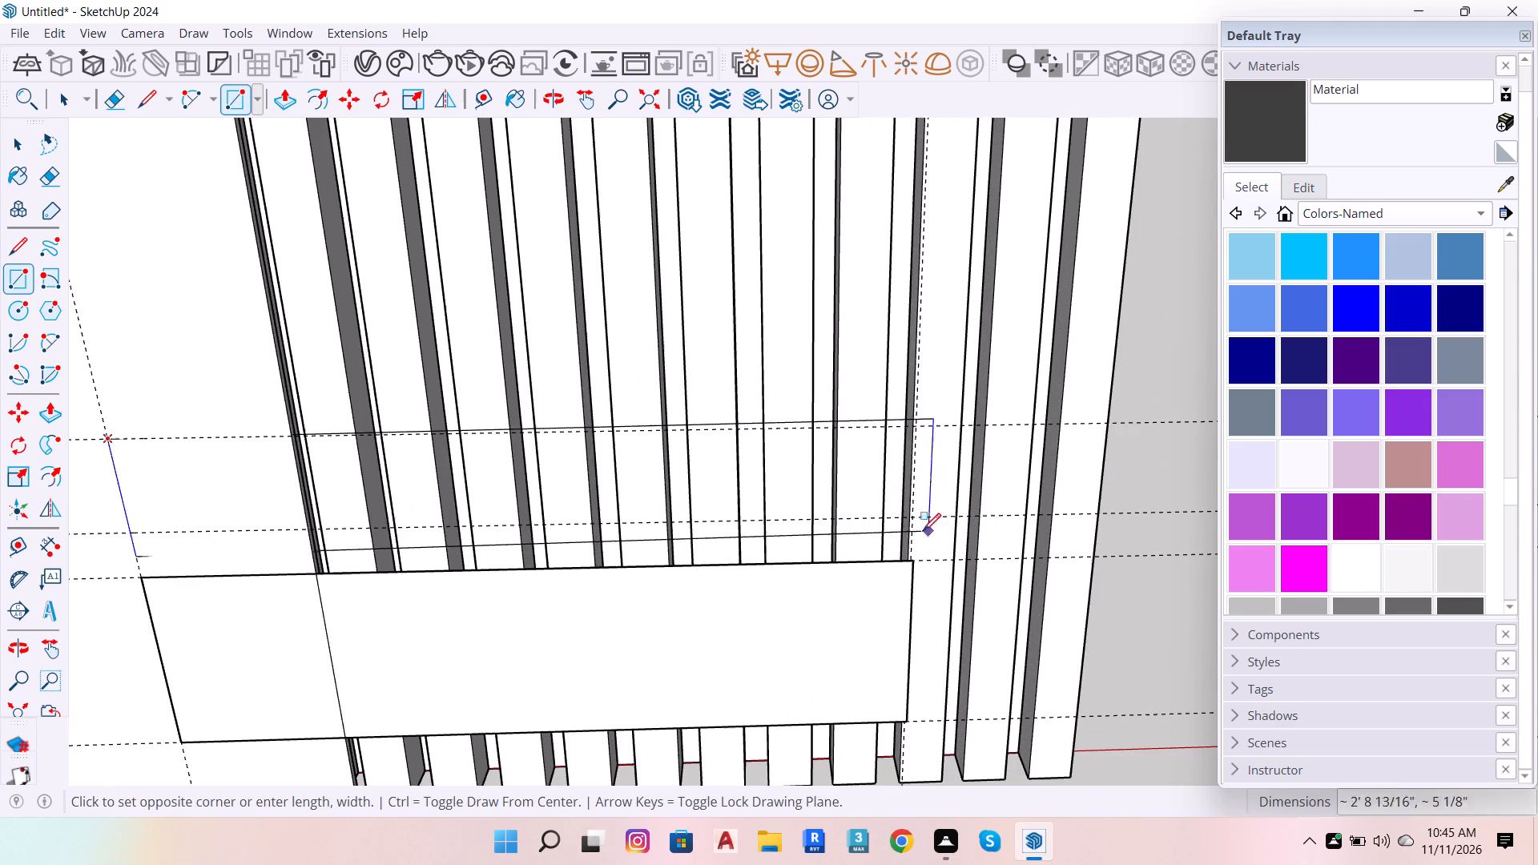
{"action": "scroll", "coordinate": [913, 518], "scroll_direction": "up", "scroll_amount": 1}
{"action": "left_click", "coordinate": [913, 518]}
{"action": "scroll", "coordinate": [1004, 544], "scroll_direction": "down", "scroll_amount": 7}
{"action": "scroll", "coordinate": [915, 519], "scroll_direction": "down", "scroll_amount": 6}
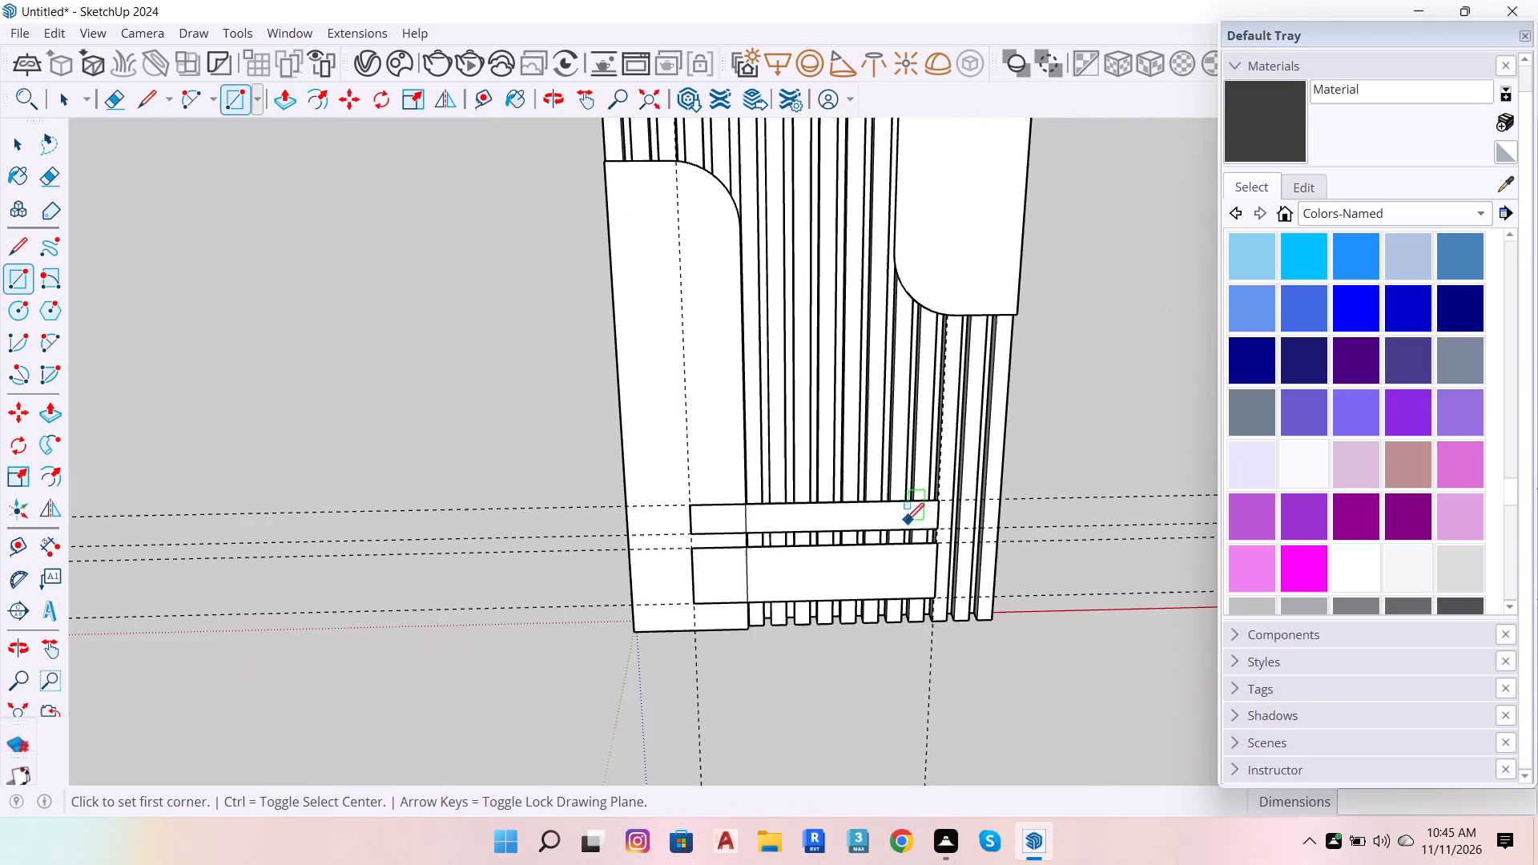
Group the lower rectangle and extrude its face 8" outward inside the group.
{"action": "key", "text": "space"}
{"action": "double_click", "coordinate": [869, 577]}
{"action": "right_click", "coordinate": [869, 577]}
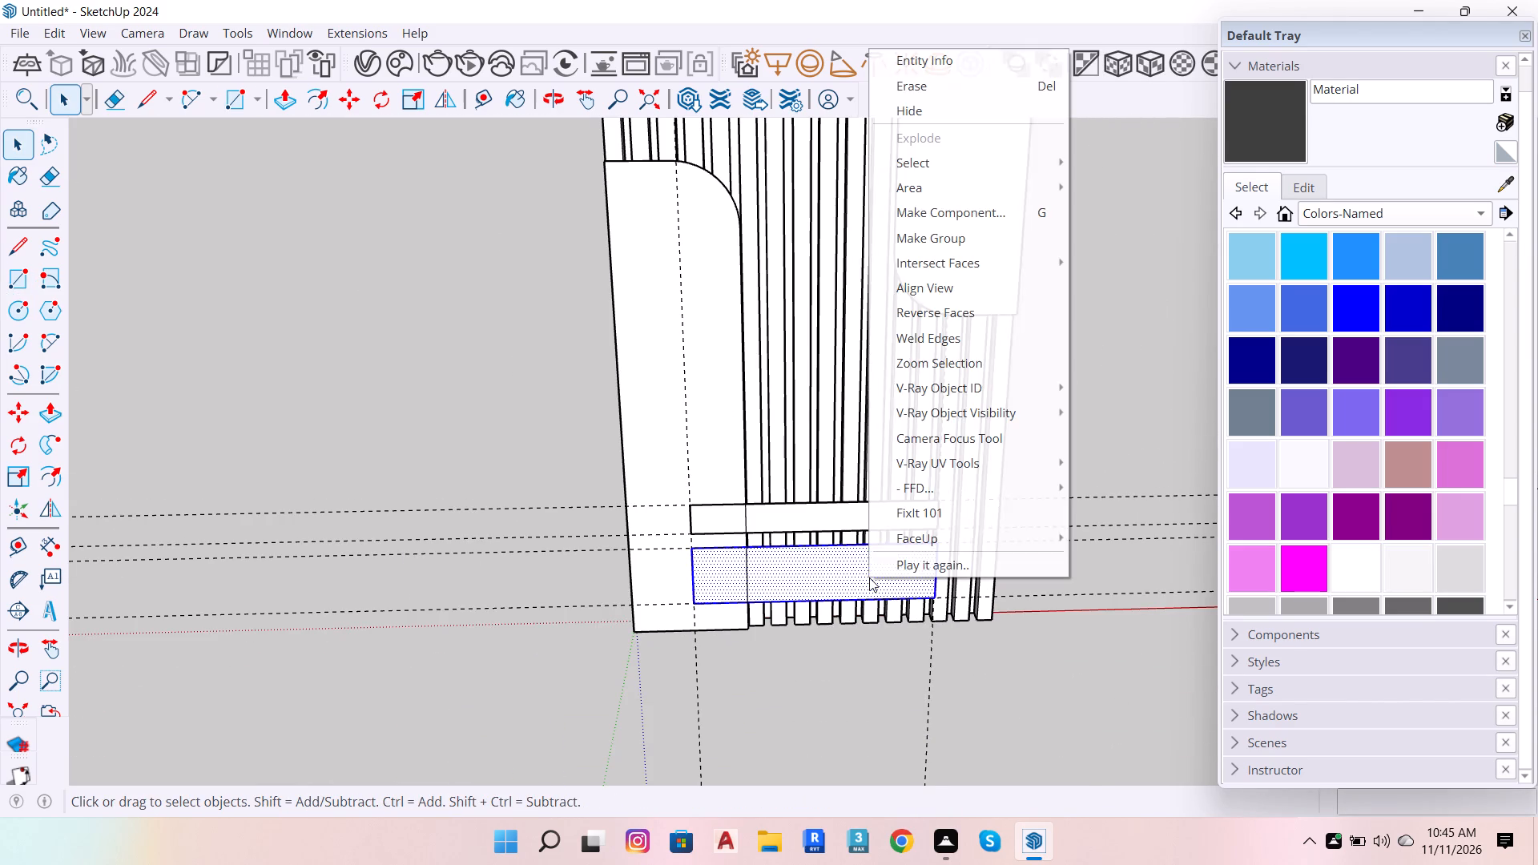
{"action": "left_click", "coordinate": [940, 235]}
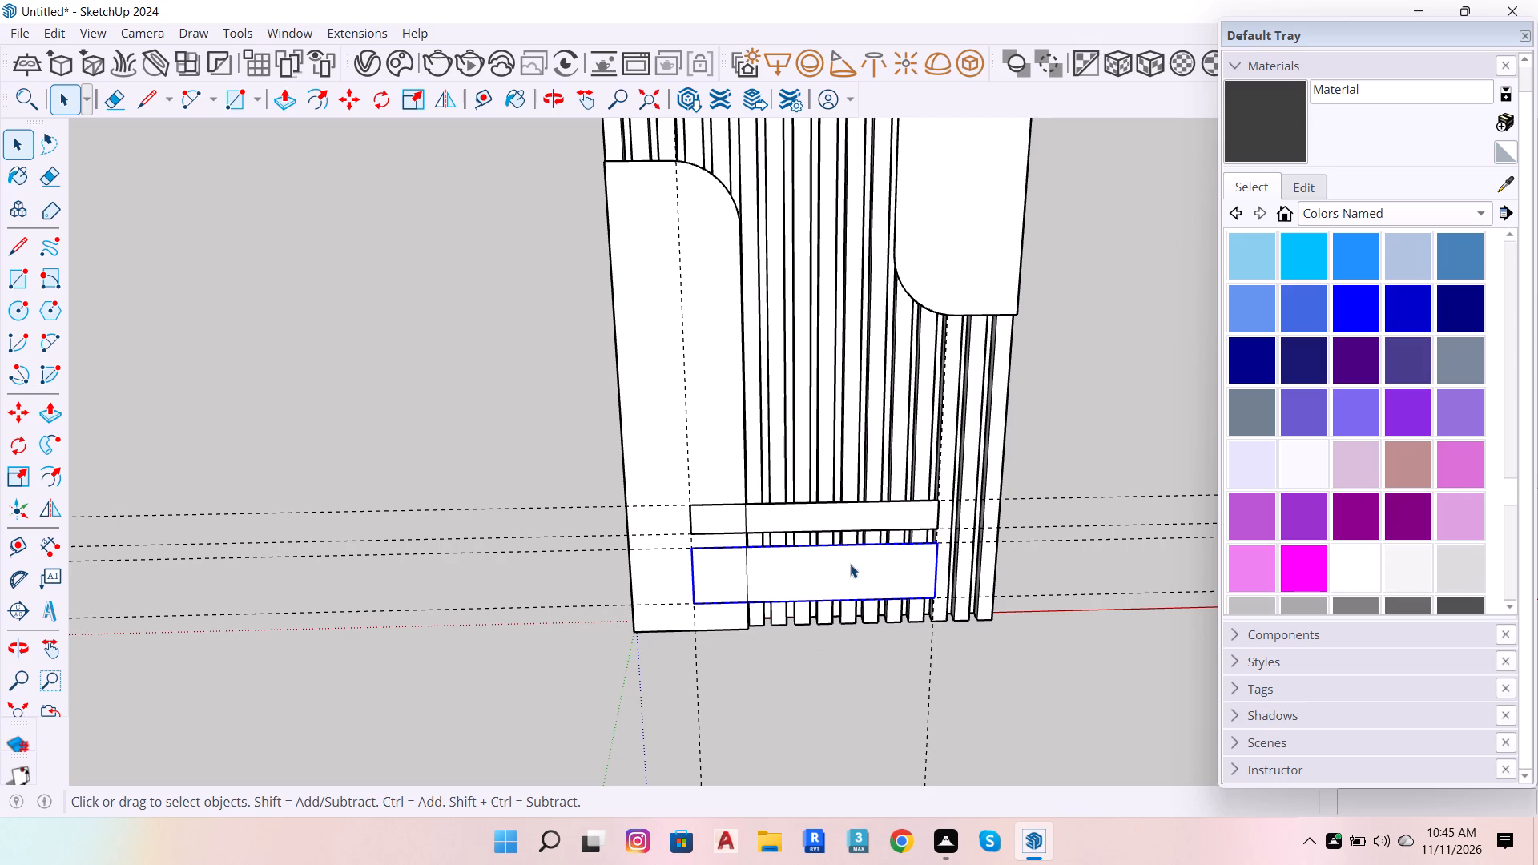
{"action": "double_click", "coordinate": [846, 571]}
{"action": "left_click", "coordinate": [847, 576]}
{"action": "key", "text": "p"}
{"action": "left_click", "coordinate": [848, 577]}
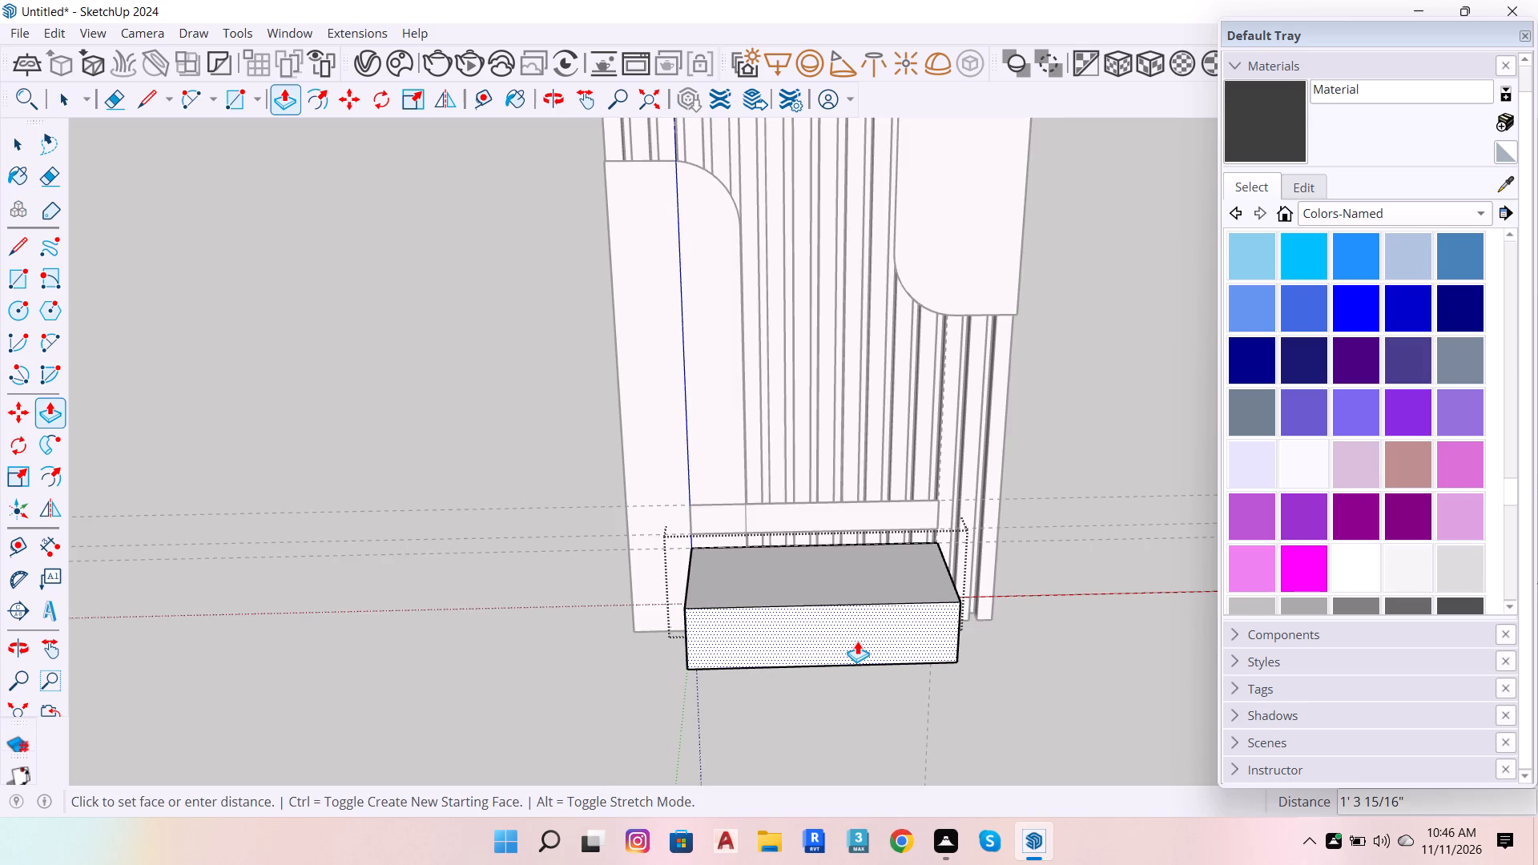
{"action": "key", "text": "8"}
{"action": "key", "text": "Return"}
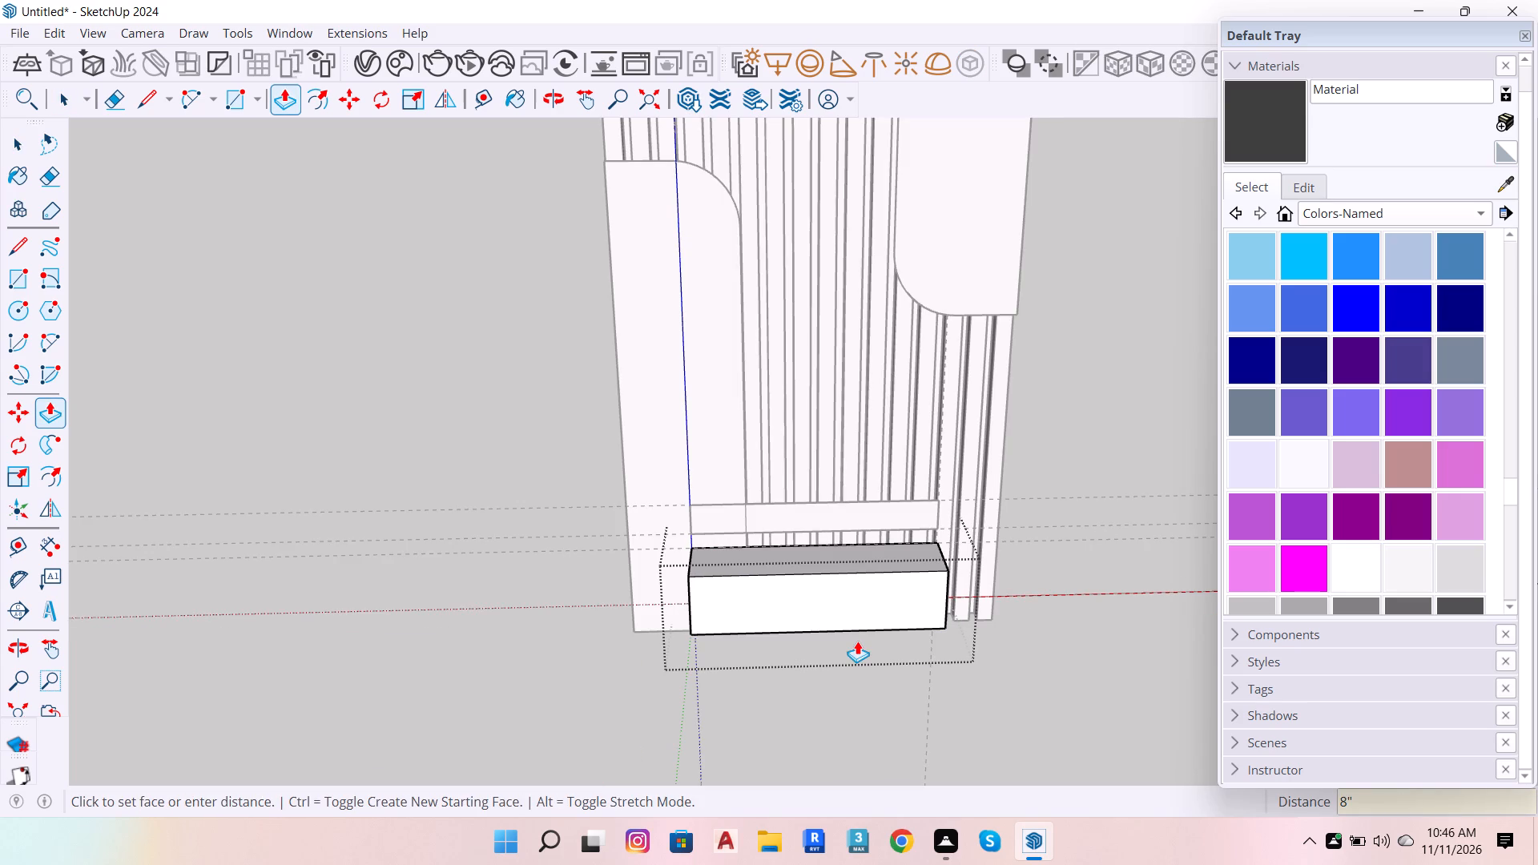
{"action": "key", "text": "space"}
{"action": "double_click", "coordinate": [840, 517]}
{"action": "double_click", "coordinate": [1041, 510]}
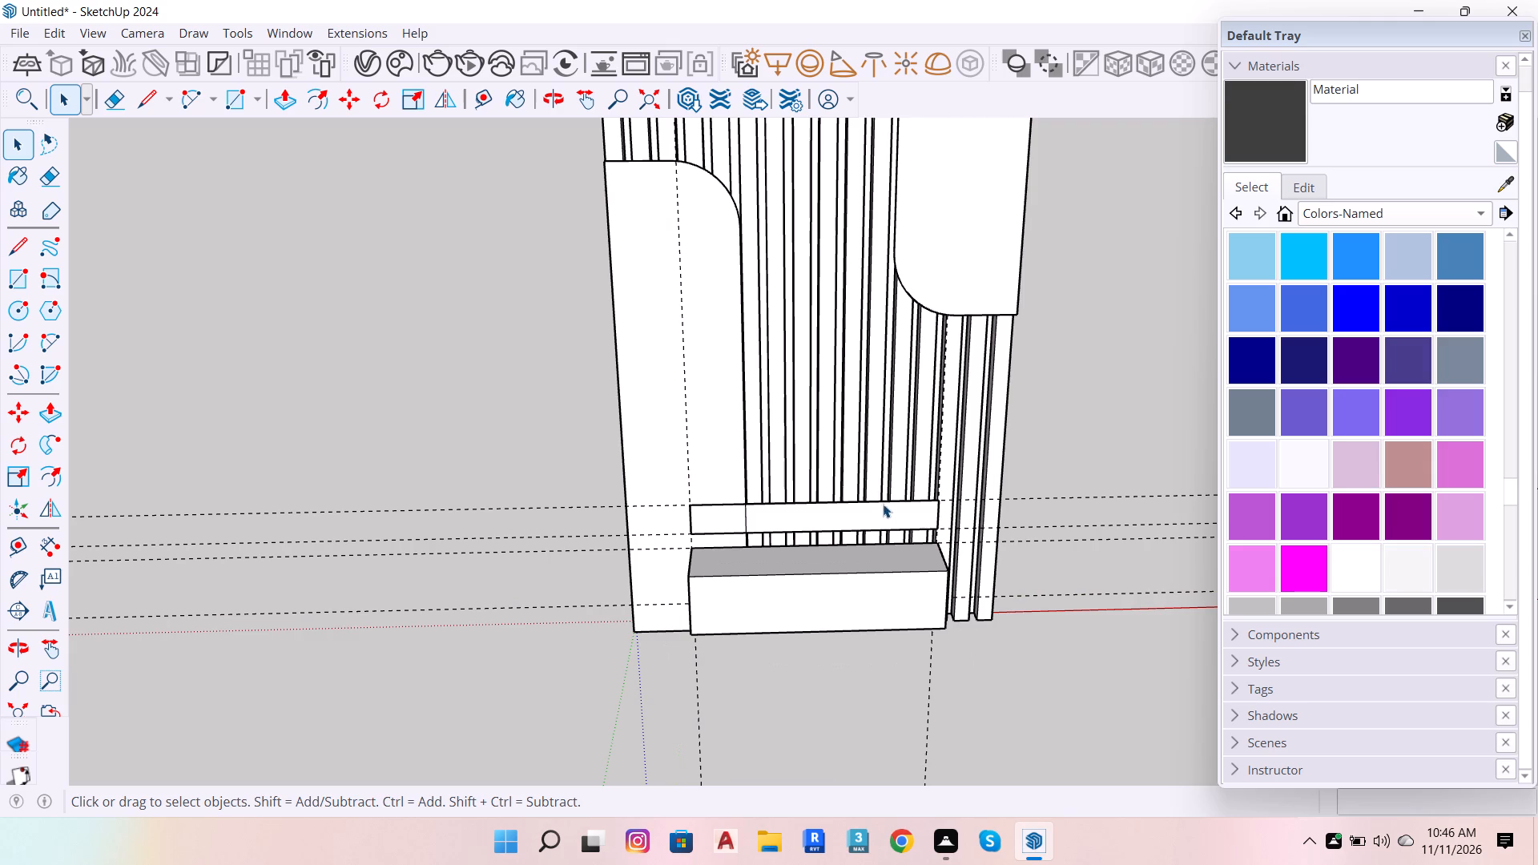
Group the upper rectangle and extrude its face outward to match the front face of the lower box.
{"action": "left_click", "coordinate": [883, 500]}
{"action": "left_click", "coordinate": [886, 506]}
{"action": "double_click", "coordinate": [886, 507]}
{"action": "right_click", "coordinate": [886, 507]}
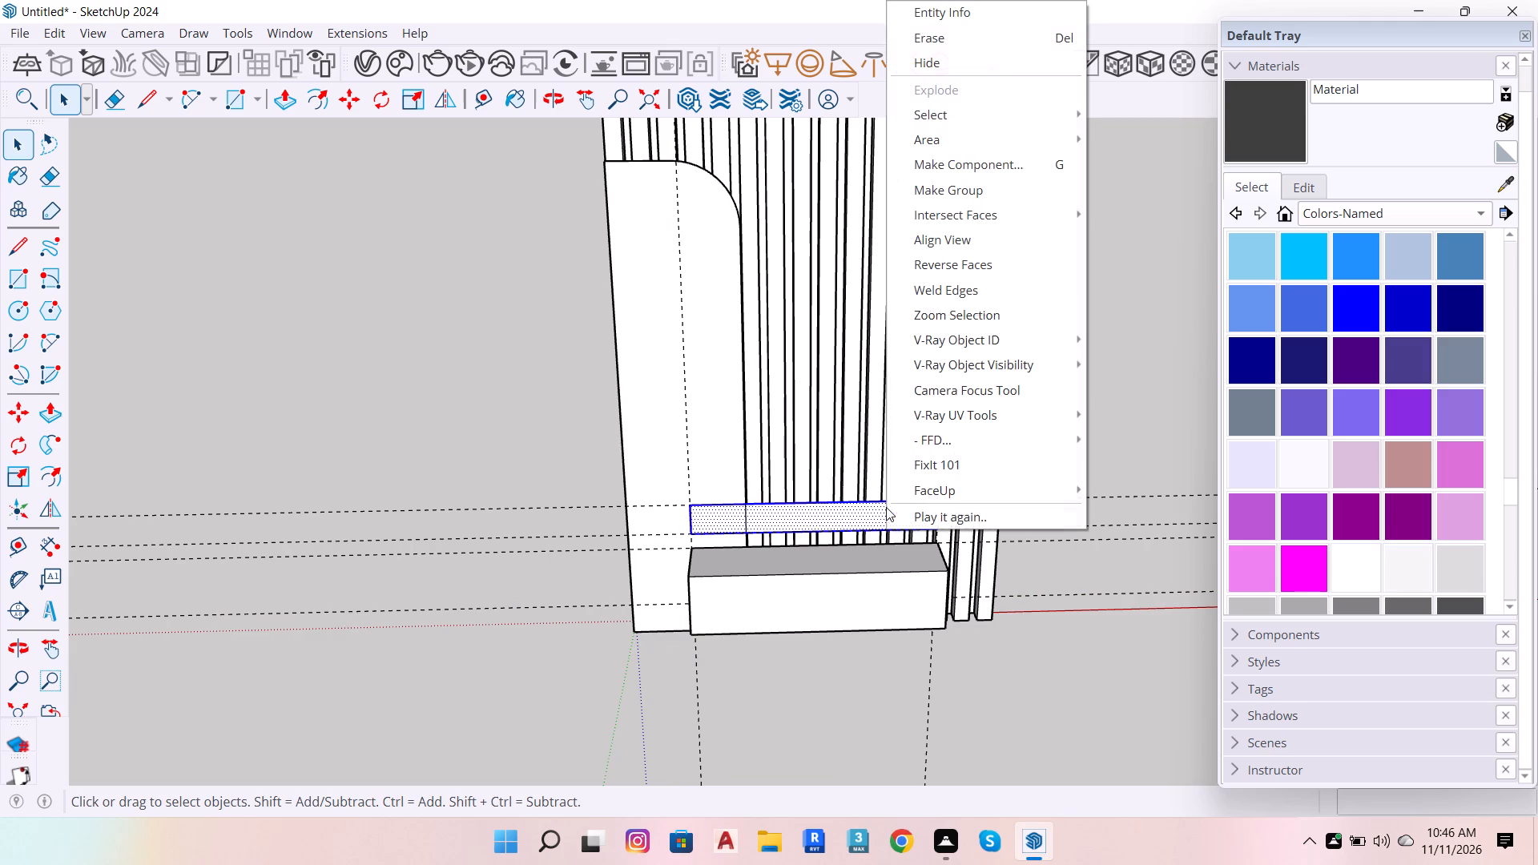
{"action": "left_click", "coordinate": [941, 195]}
{"action": "double_click", "coordinate": [889, 511]}
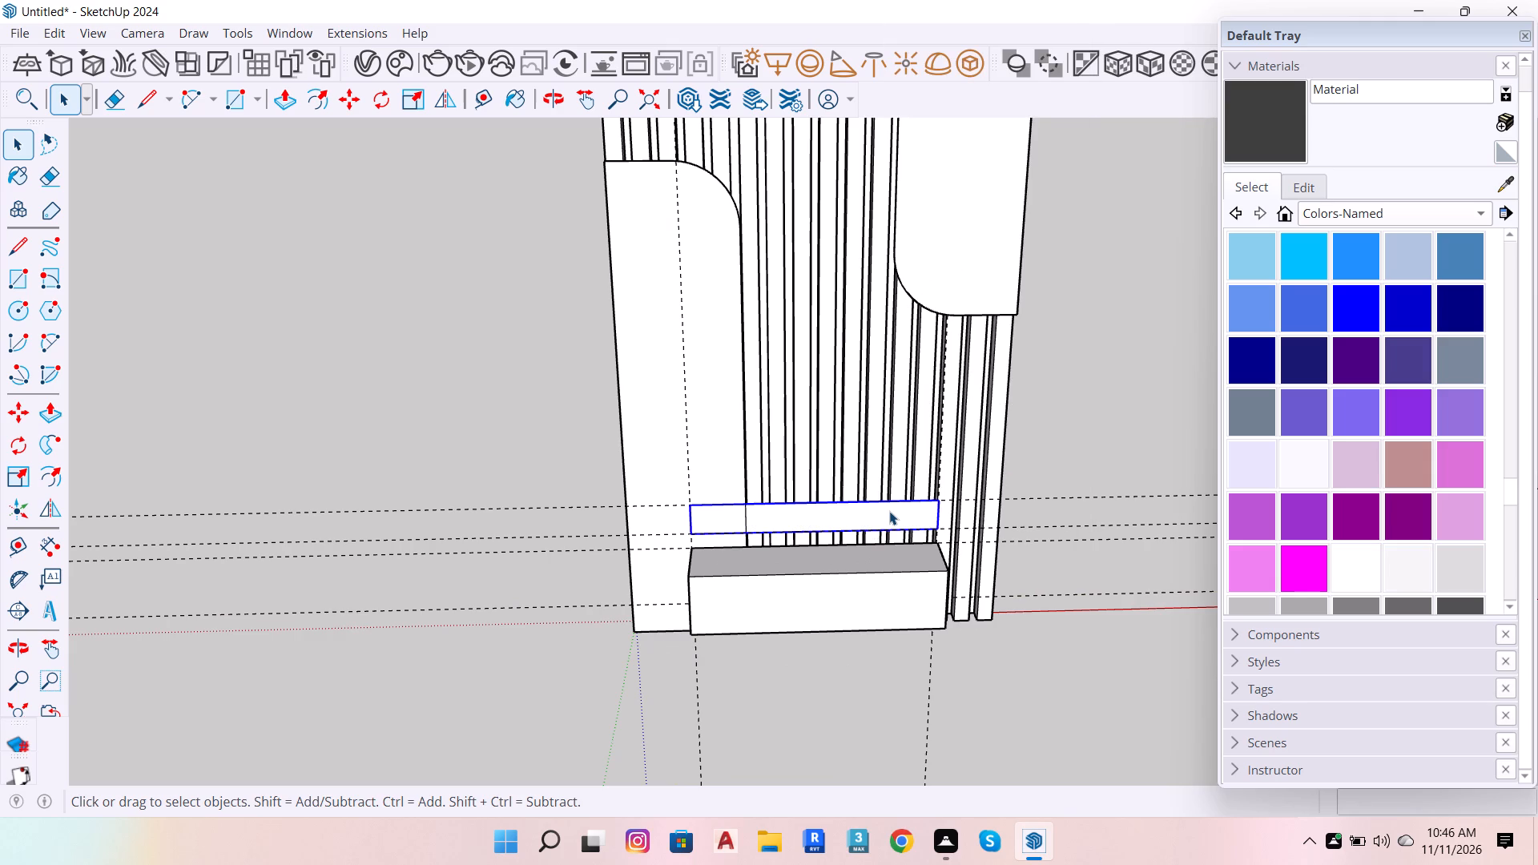
{"action": "left_click", "coordinate": [889, 511]}
{"action": "key", "text": "p"}
{"action": "left_click", "coordinate": [889, 511]}
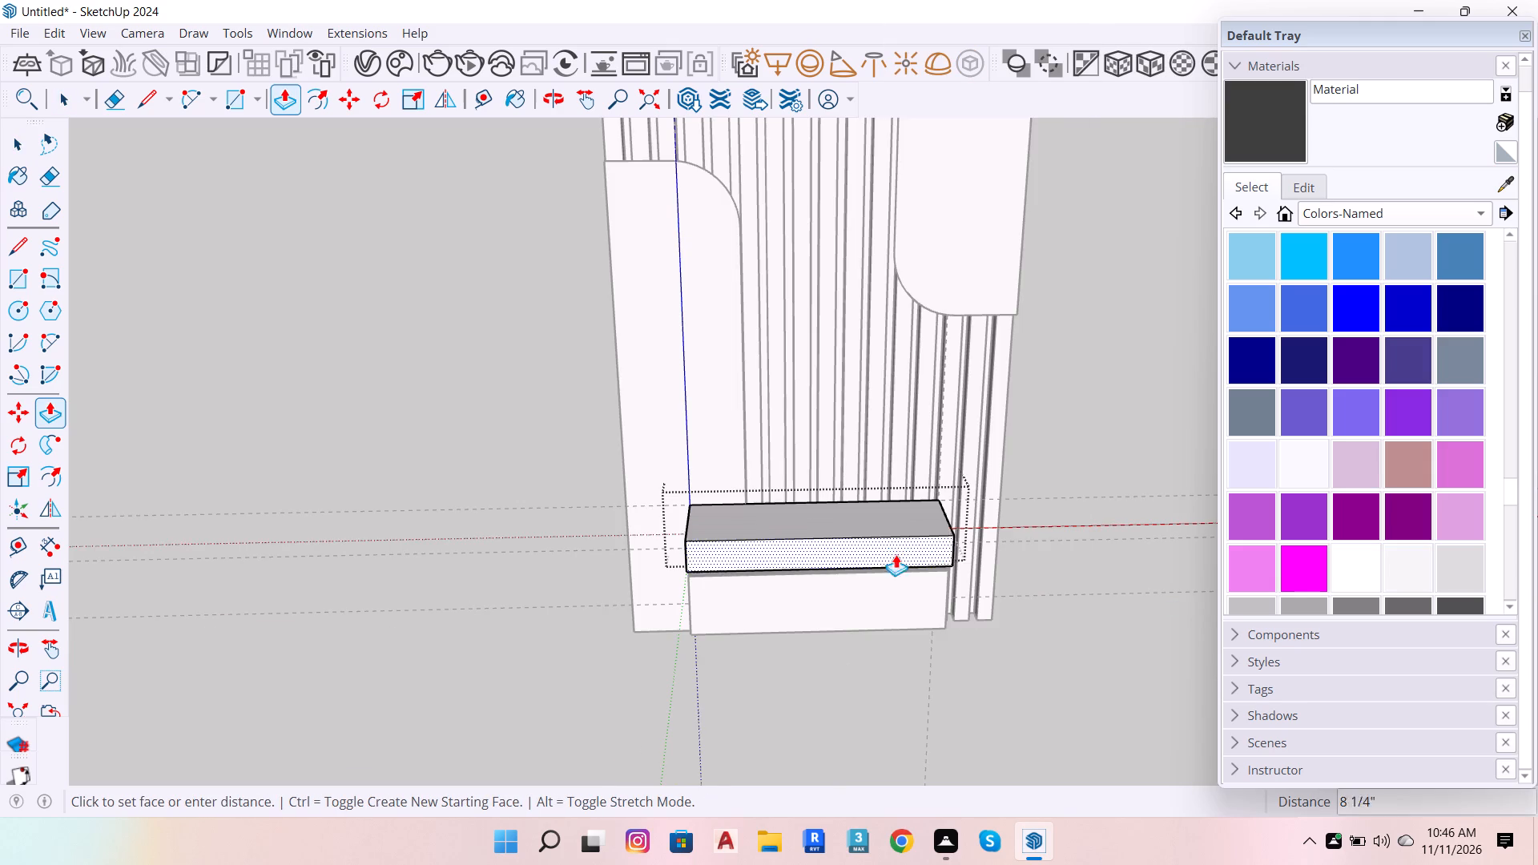
{"action": "left_click", "coordinate": [875, 599]}
{"action": "key", "text": "space"}
{"action": "double_click", "coordinate": [1073, 537]}
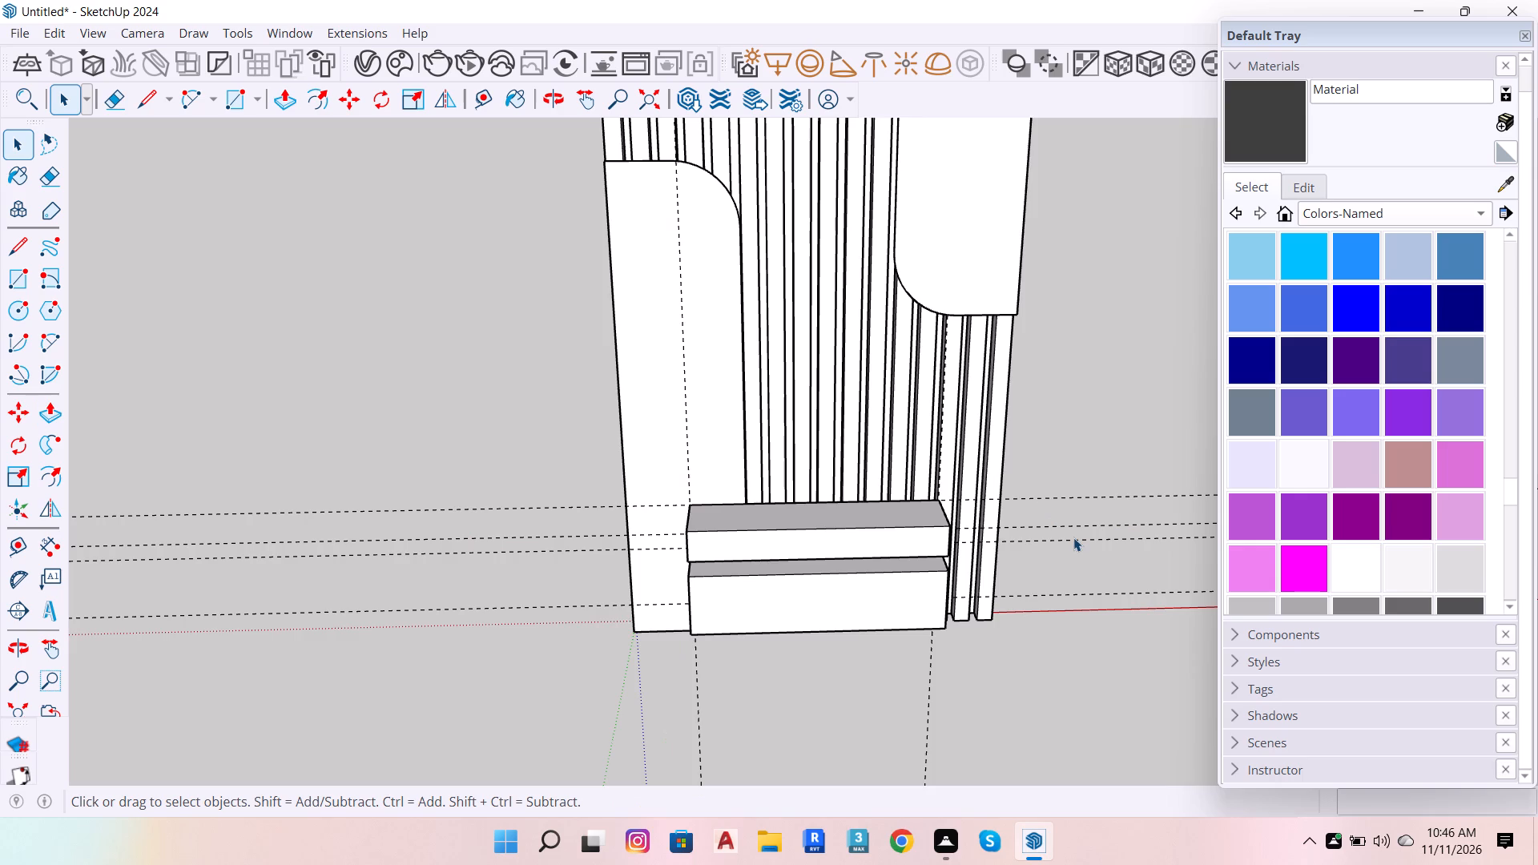
Place vertical guides about 1' 4" inward from the outer side edge of each rounded panel.
{"action": "scroll", "coordinate": [431, 649], "scroll_direction": "down", "scroll_amount": 4}
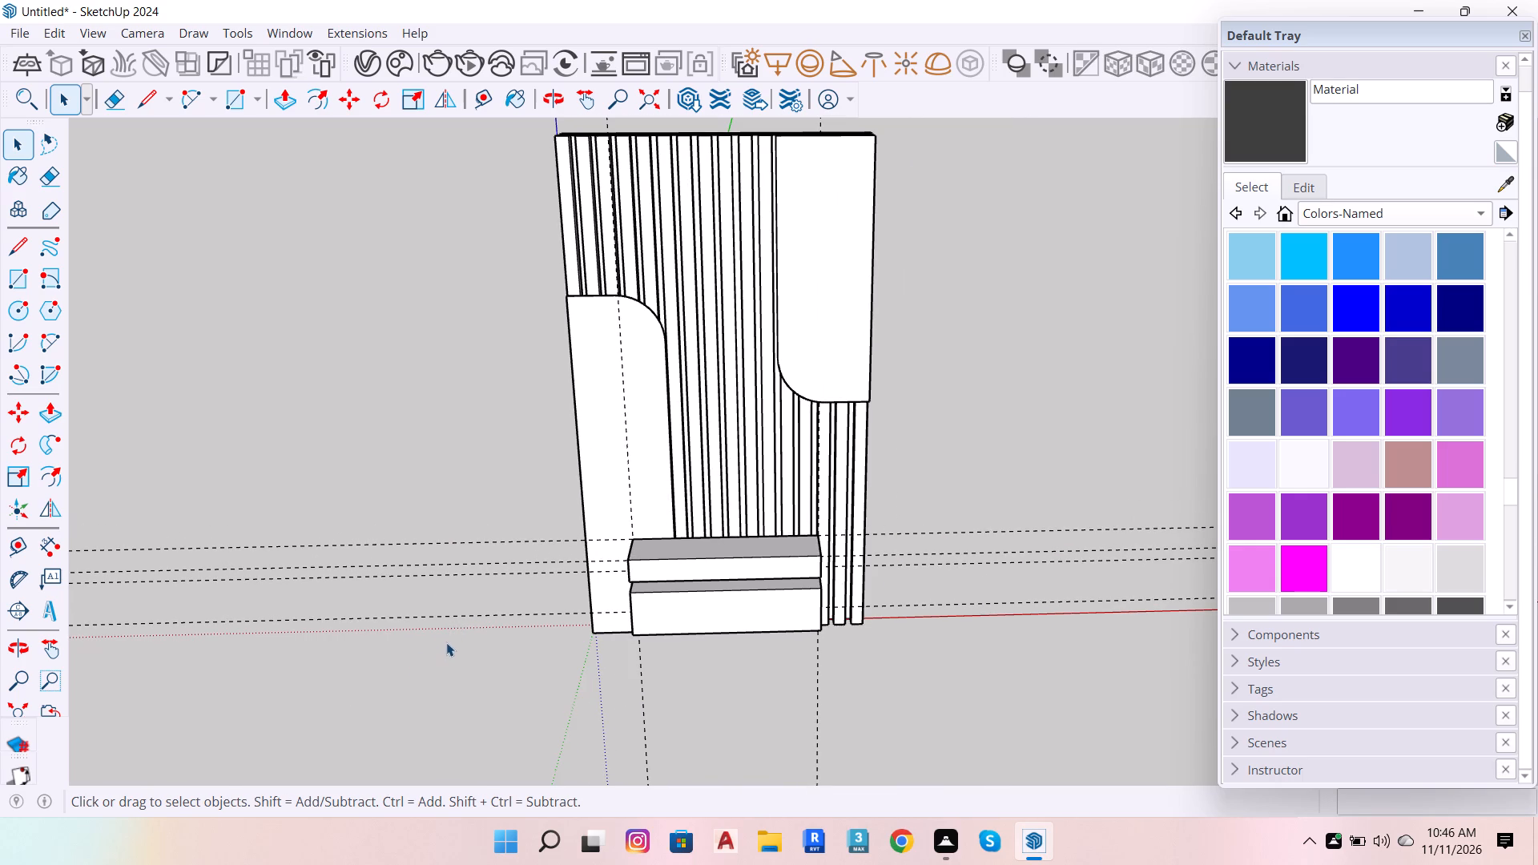
{"action": "scroll", "coordinate": [453, 712], "scroll_direction": "down", "scroll_amount": 4}
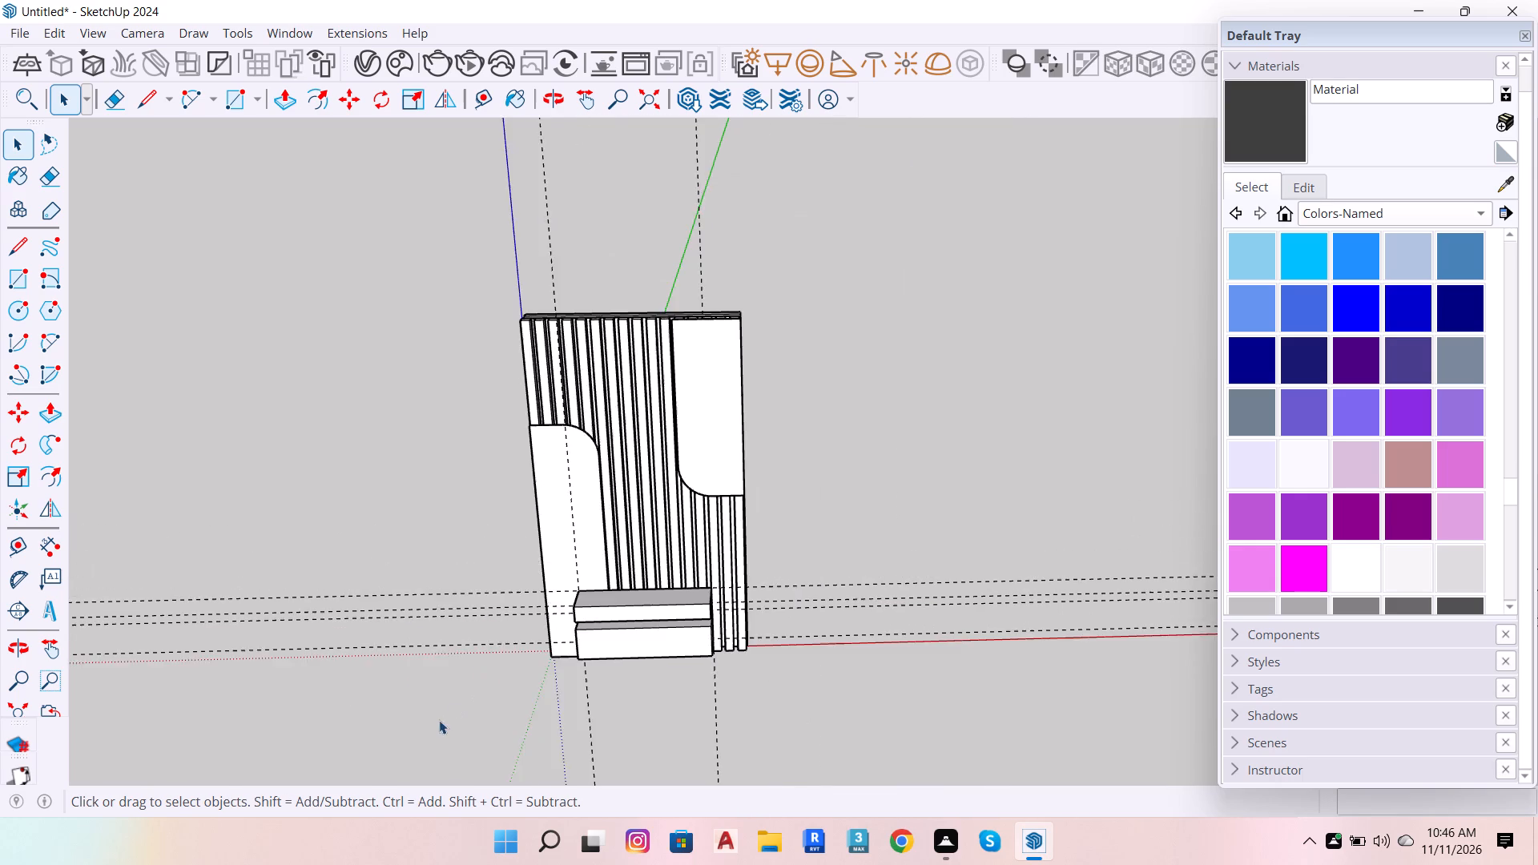
{"action": "scroll", "coordinate": [439, 720], "scroll_direction": "down", "scroll_amount": 2}
{"action": "scroll", "coordinate": [596, 509], "scroll_direction": "up", "scroll_amount": 6}
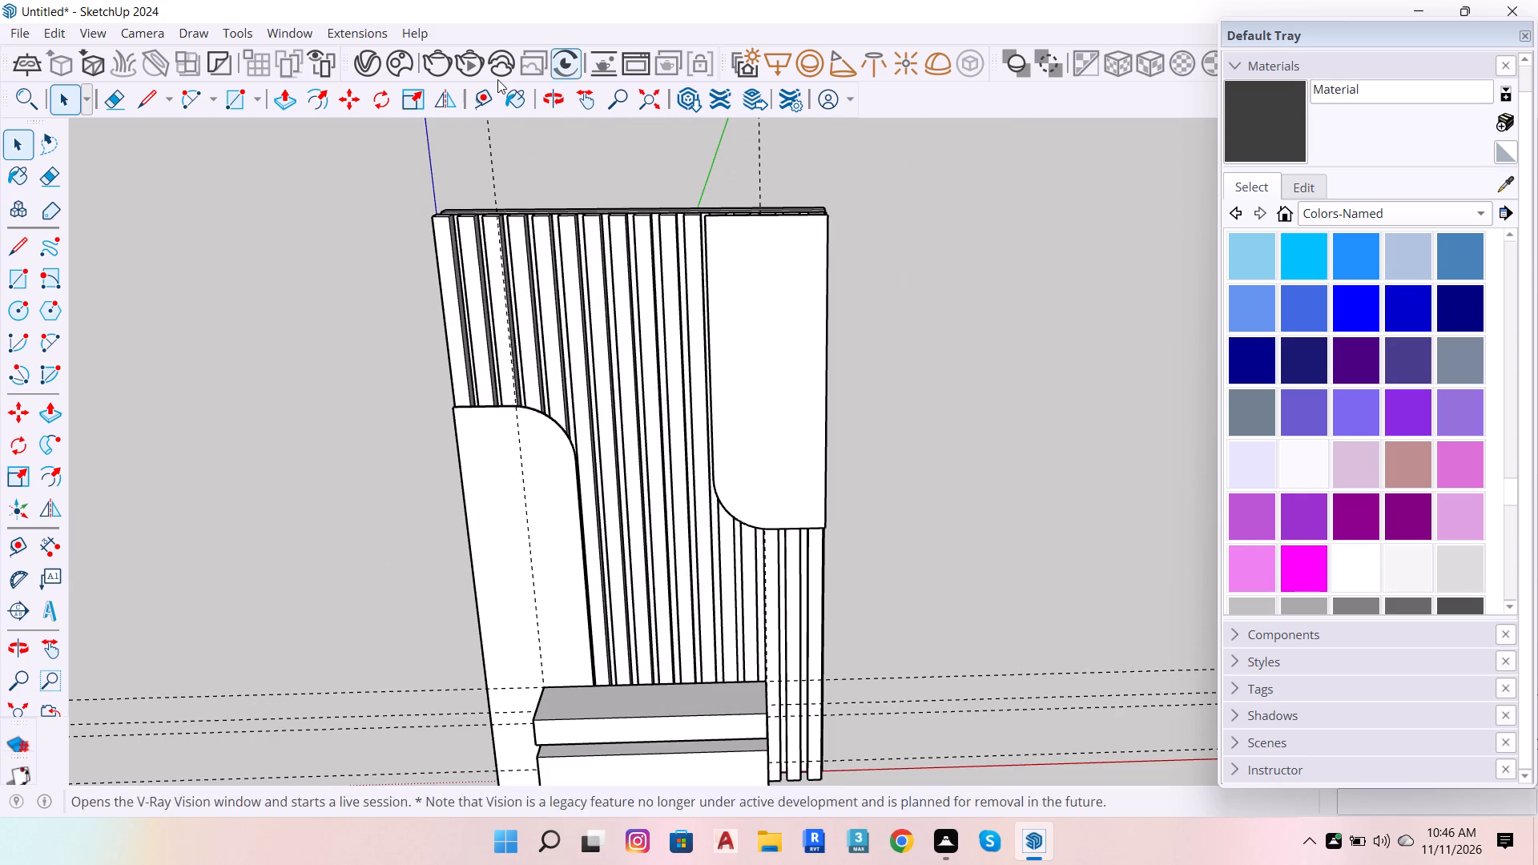
{"action": "scroll", "coordinate": [636, 503], "scroll_direction": "up", "scroll_amount": 5}
{"action": "scroll", "coordinate": [736, 388], "scroll_direction": "up", "scroll_amount": 3}
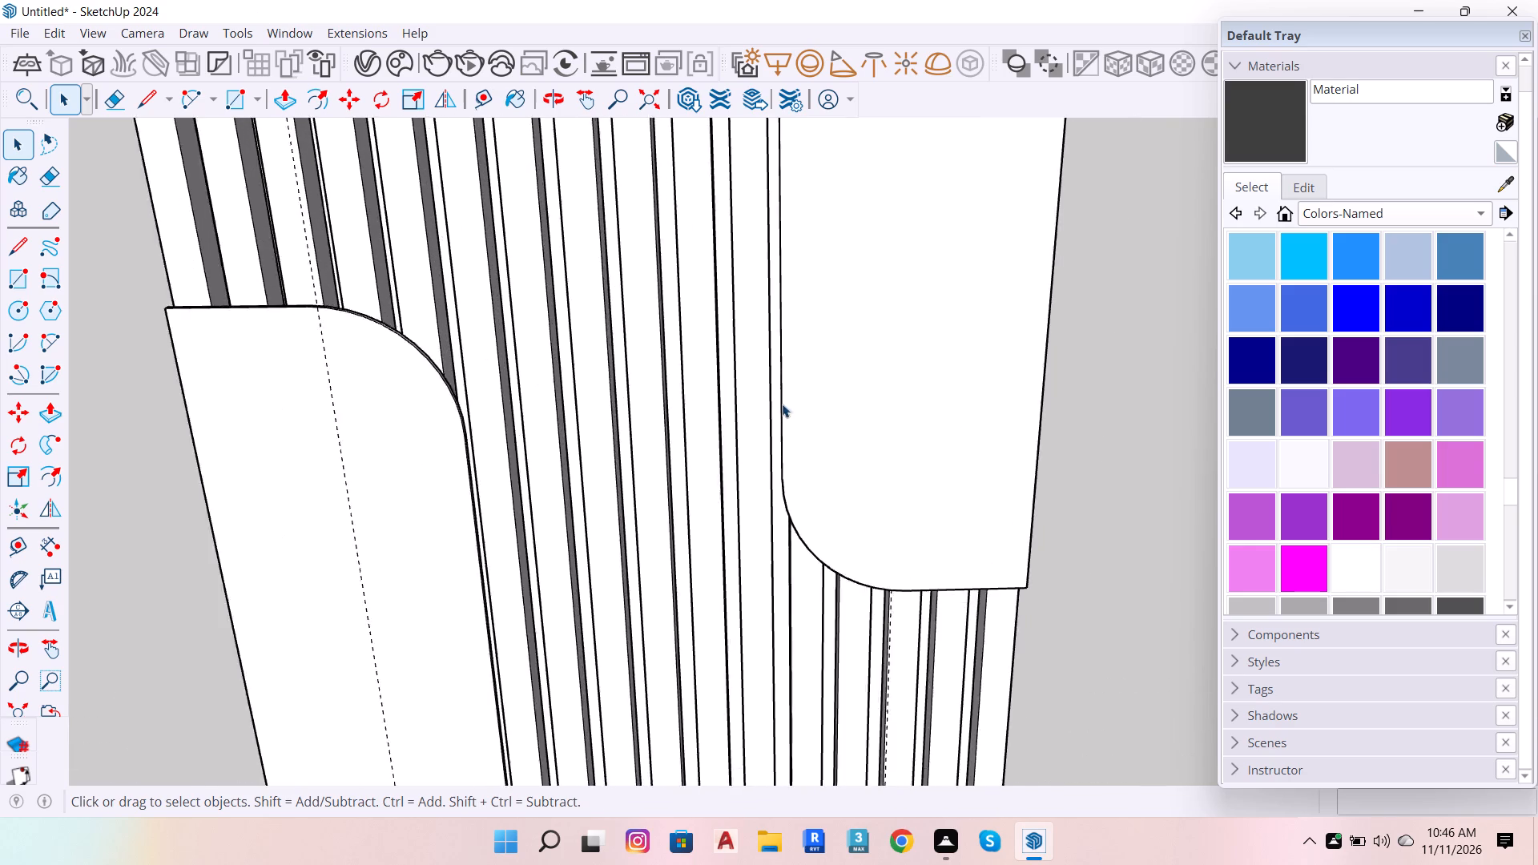
{"action": "scroll", "coordinate": [782, 404], "scroll_direction": "up", "scroll_amount": 3}
{"action": "scroll", "coordinate": [1024, 434], "scroll_direction": "down", "scroll_amount": 7}
{"action": "scroll", "coordinate": [858, 411], "scroll_direction": "up", "scroll_amount": 6}
{"action": "scroll", "coordinate": [944, 424], "scroll_direction": "down", "scroll_amount": 5}
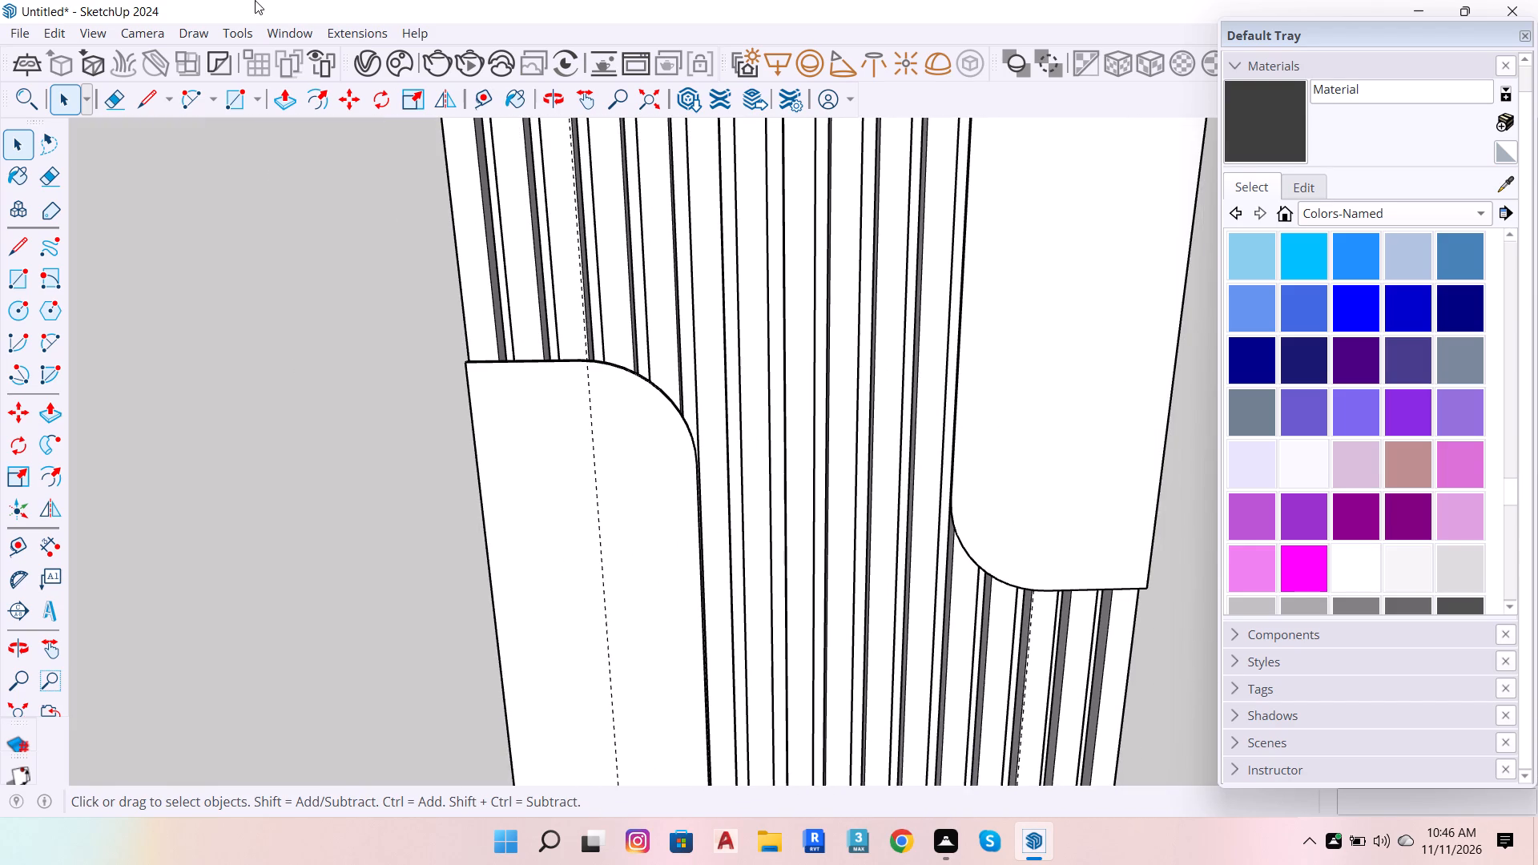
{"action": "left_click", "coordinate": [485, 96]}
{"action": "scroll", "coordinate": [404, 479], "scroll_direction": "down", "scroll_amount": 6}
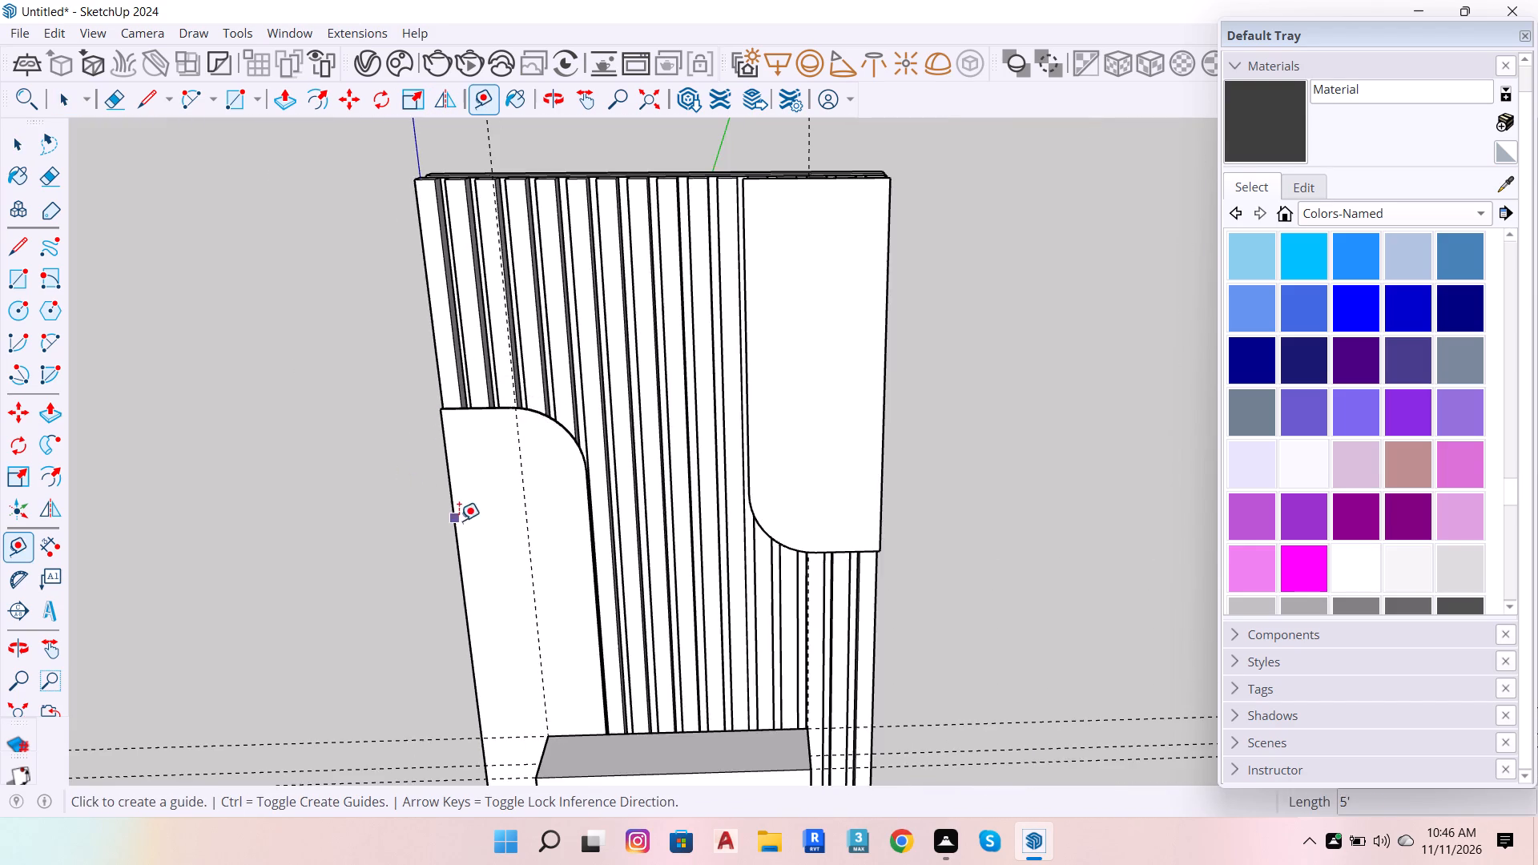
{"action": "scroll", "coordinate": [575, 532], "scroll_direction": "up", "scroll_amount": 6}
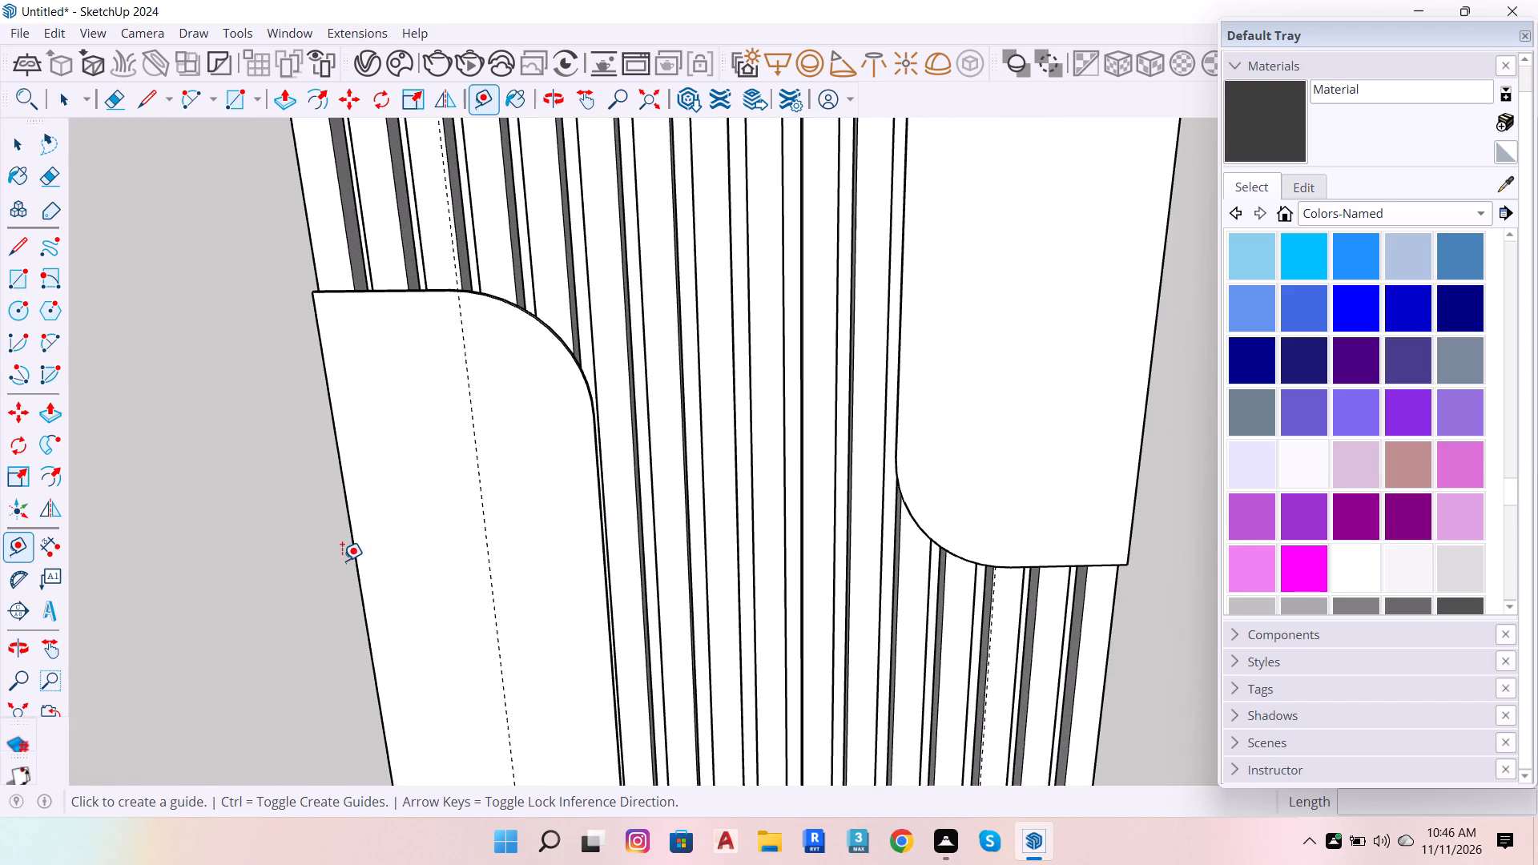
{"action": "left_click", "coordinate": [350, 561]}
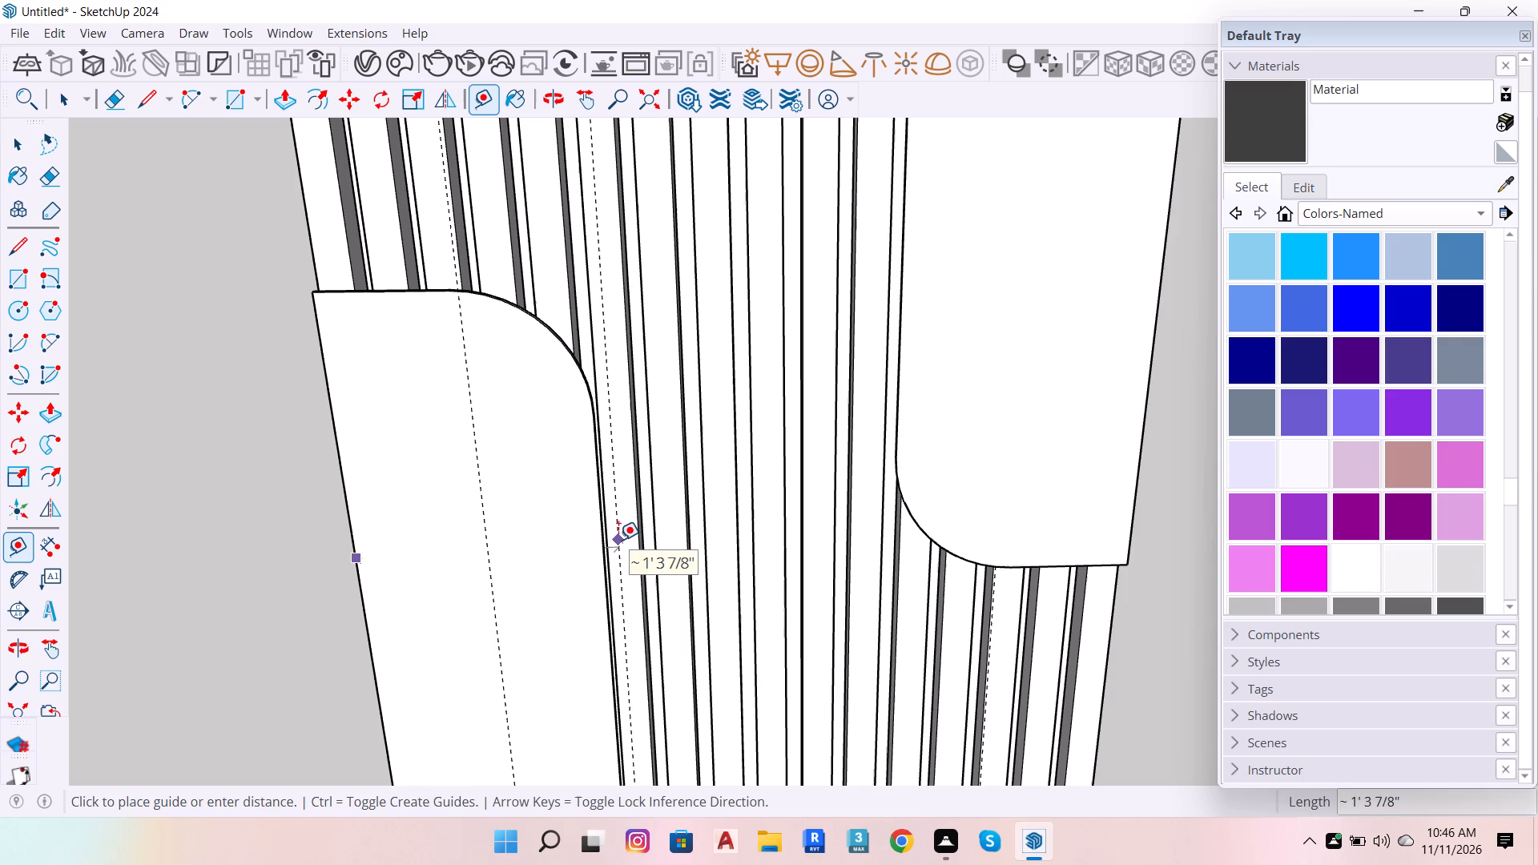
{"action": "left_click", "coordinate": [623, 541]}
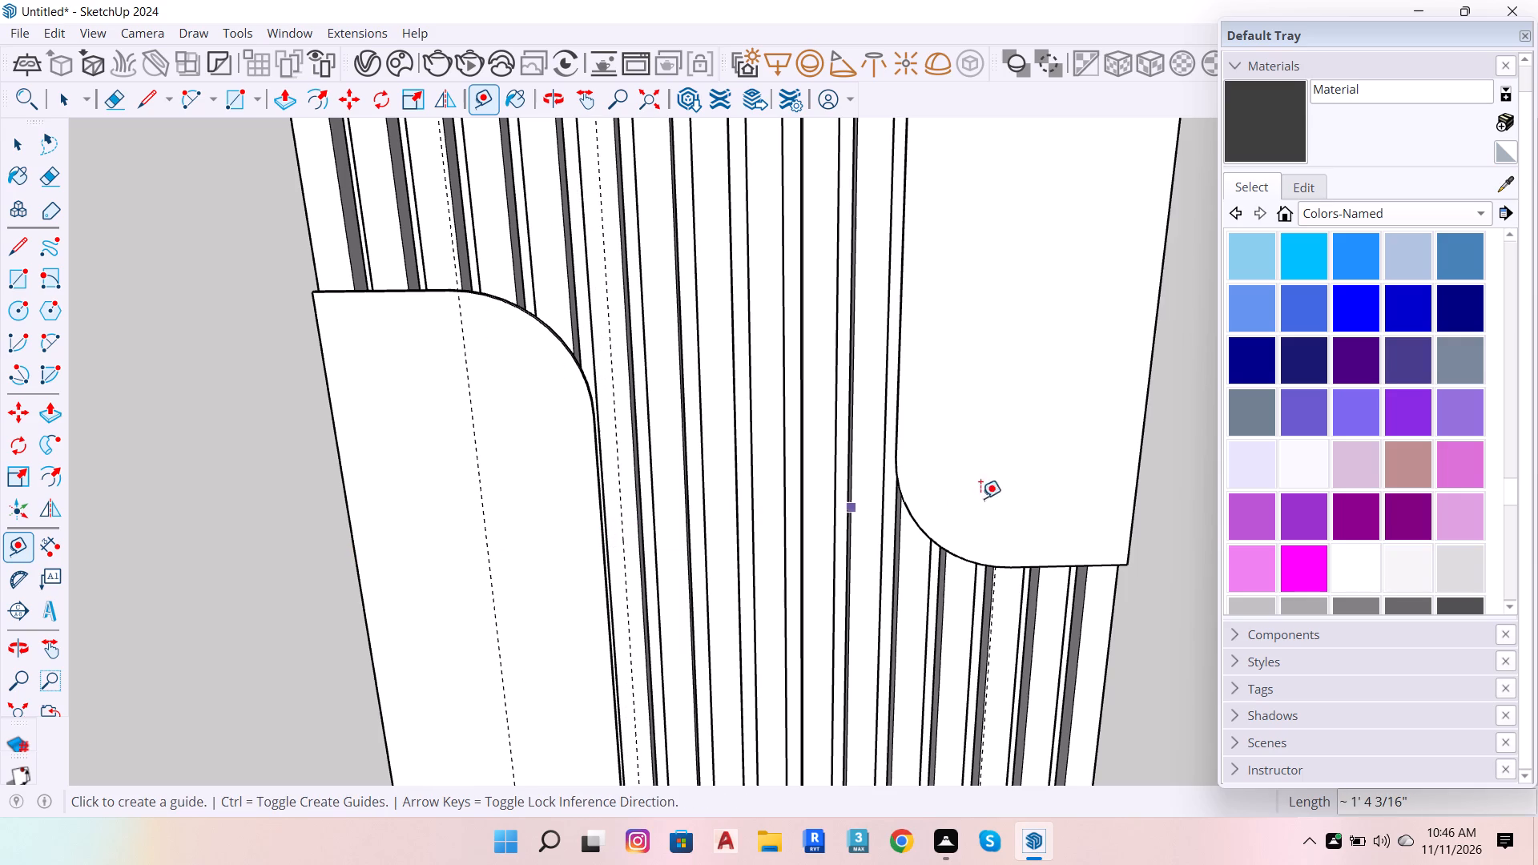
{"action": "left_click", "coordinate": [1144, 424]}
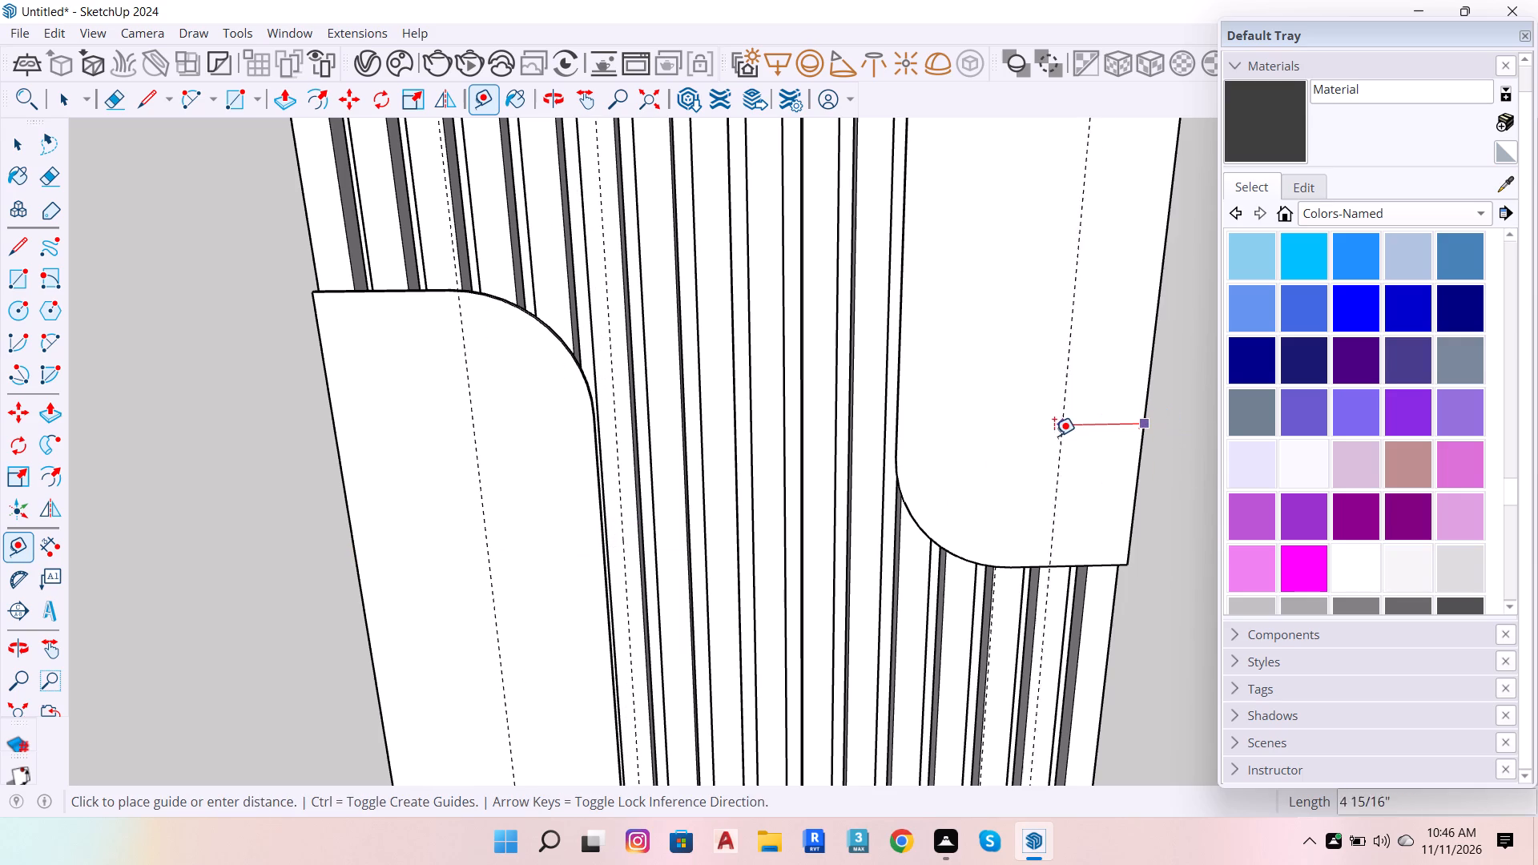
{"action": "left_click", "coordinate": [872, 448]}
{"action": "scroll", "coordinate": [979, 393], "scroll_direction": "down", "scroll_amount": 7}
{"action": "key", "text": "space"}
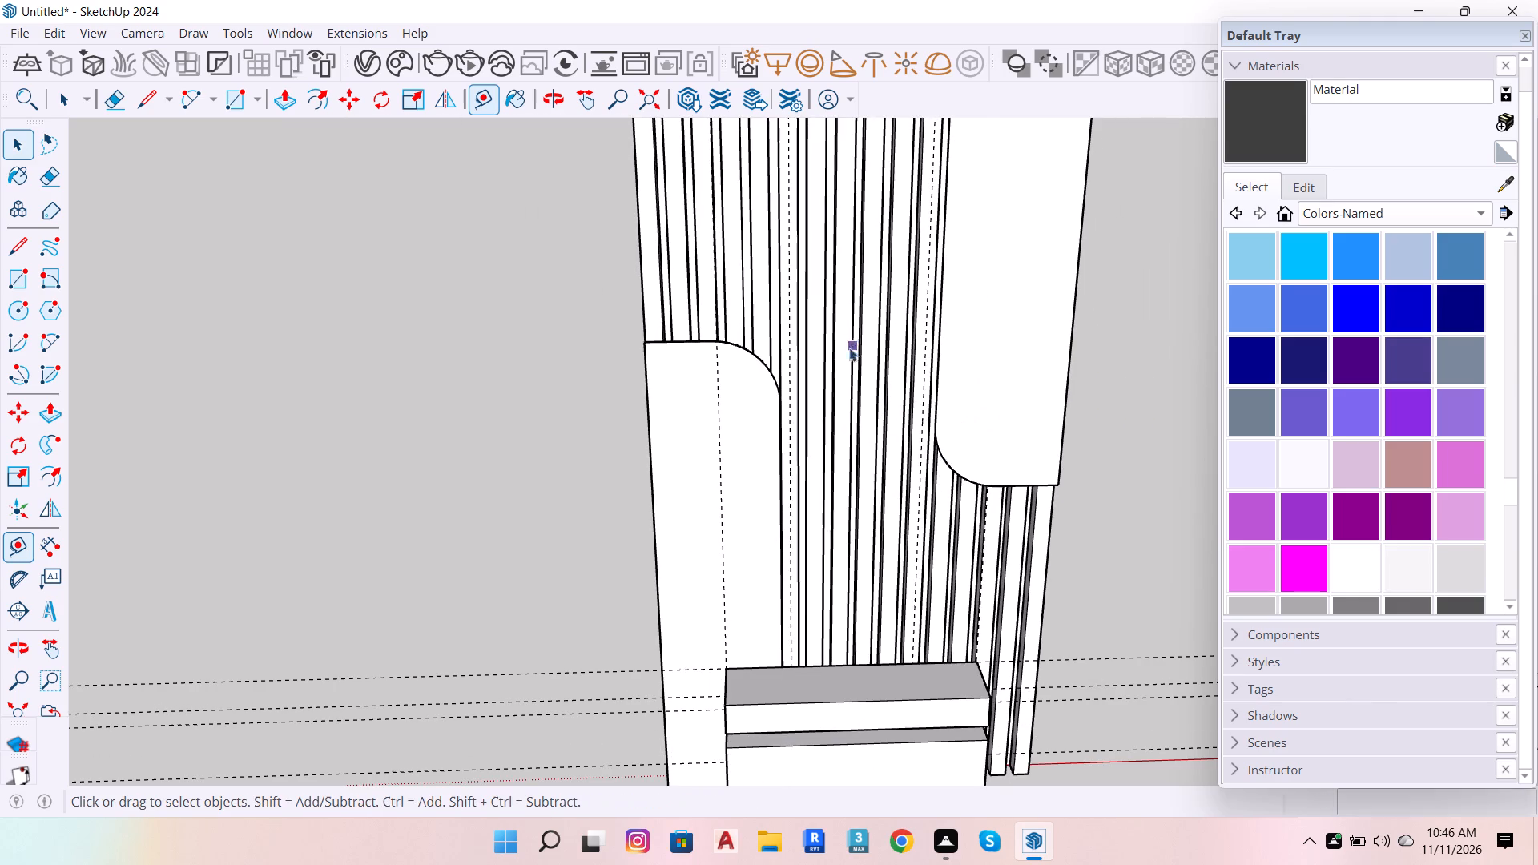
Place a horizontal guide across the slats about 1' 6 3/8" below their top front edge.
{"action": "scroll", "coordinate": [880, 434], "scroll_direction": "down", "scroll_amount": 4}
{"action": "scroll", "coordinate": [883, 352], "scroll_direction": "up", "scroll_amount": 7}
{"action": "scroll", "coordinate": [667, 300], "scroll_direction": "down", "scroll_amount": 6}
{"action": "scroll", "coordinate": [736, 149], "scroll_direction": "up", "scroll_amount": 3}
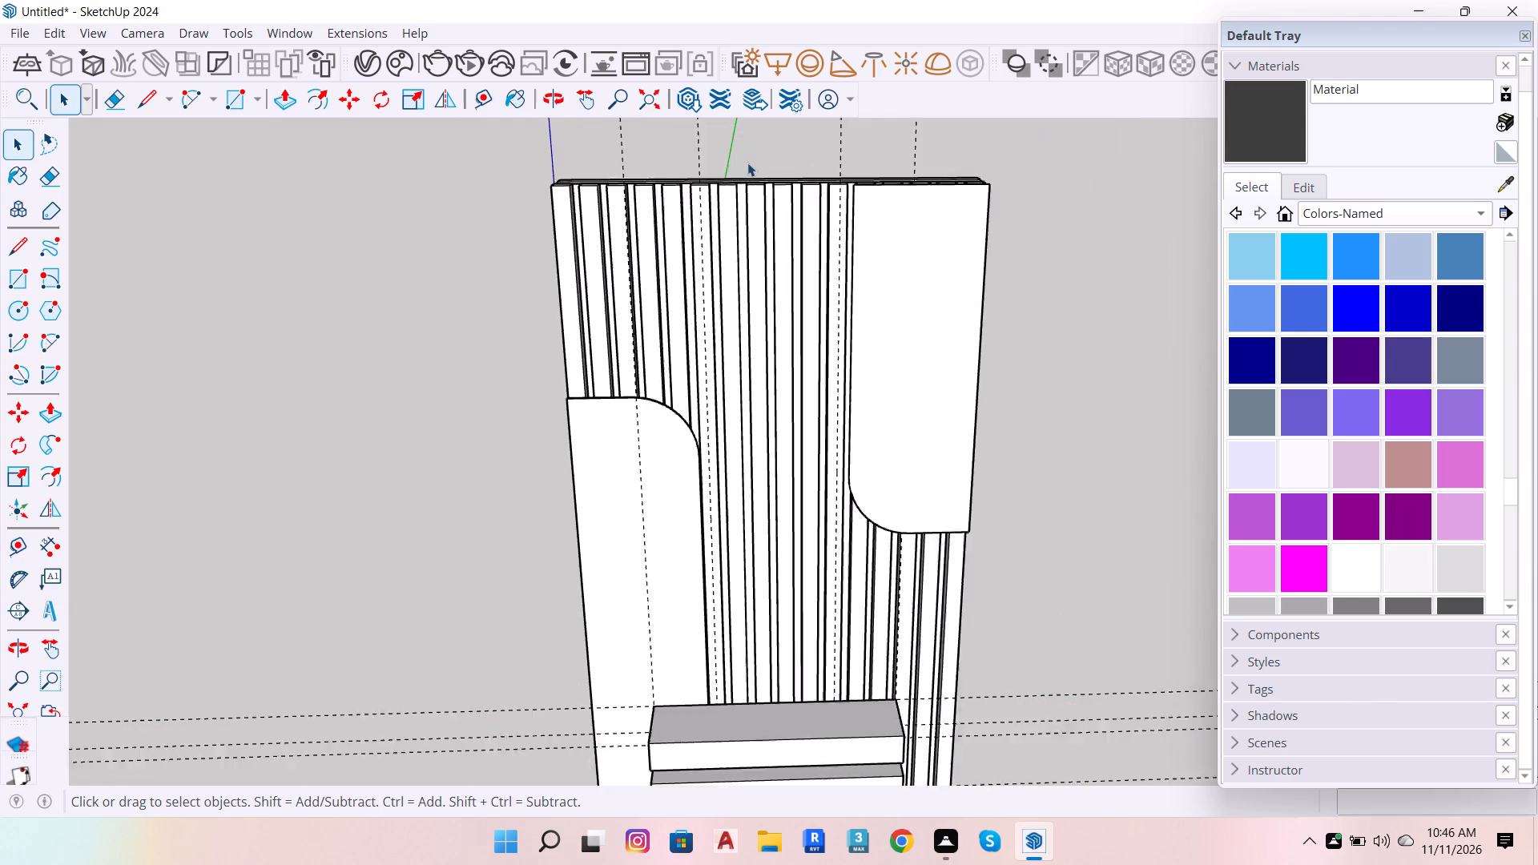
{"action": "scroll", "coordinate": [747, 163], "scroll_direction": "up", "scroll_amount": 7}
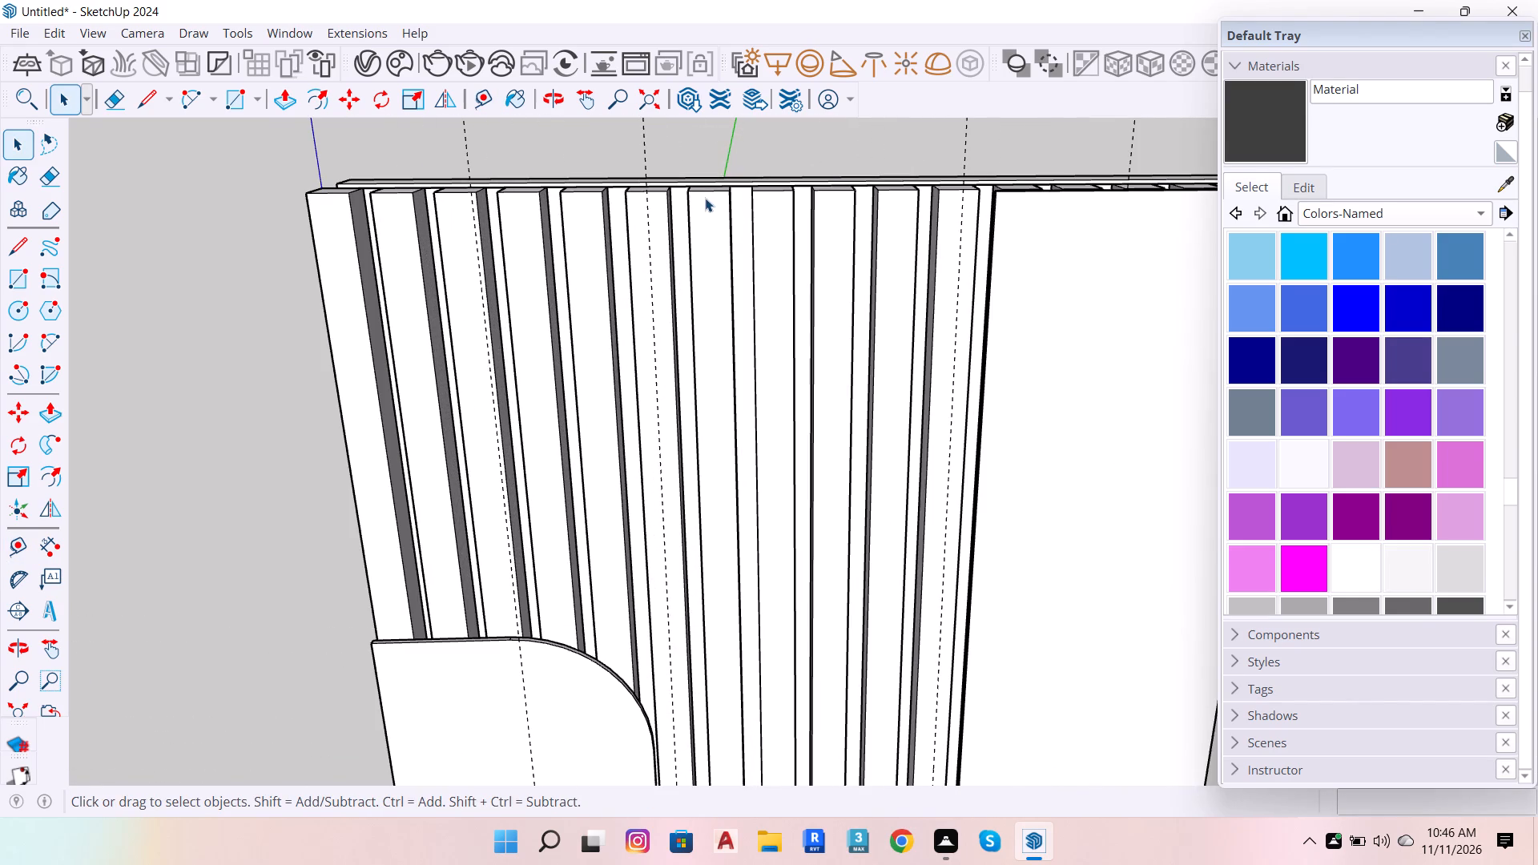
{"action": "scroll", "coordinate": [654, 199], "scroll_direction": "up", "scroll_amount": 5}
{"action": "key", "text": "o"}
{"action": "left_click_drag", "start_coordinate": [682, 133], "coordinate": [686, 259]}
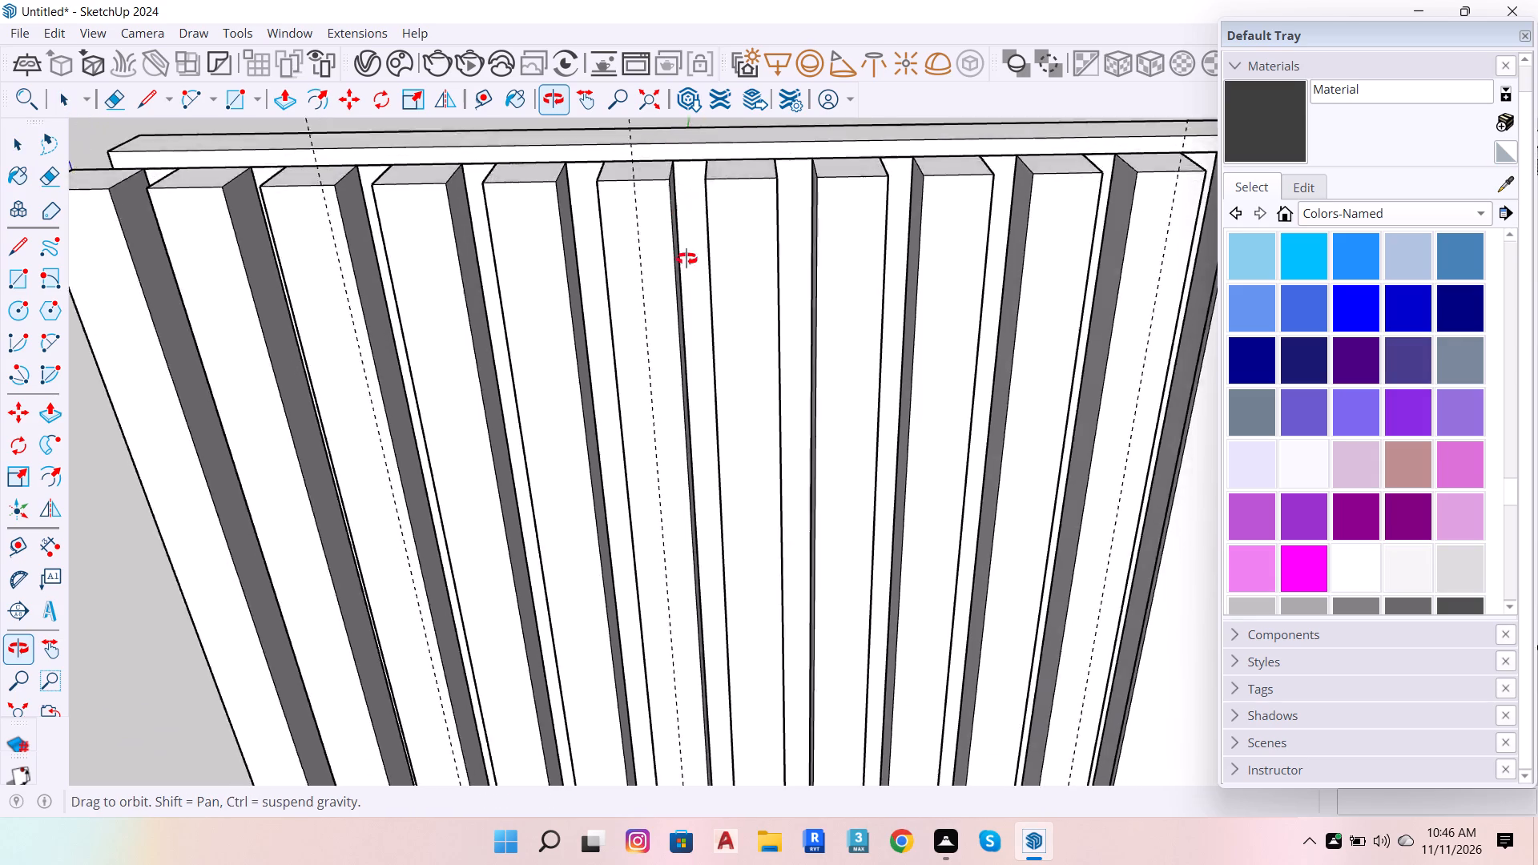
{"action": "left_click_drag", "start_coordinate": [686, 259], "coordinate": [191, 599]}
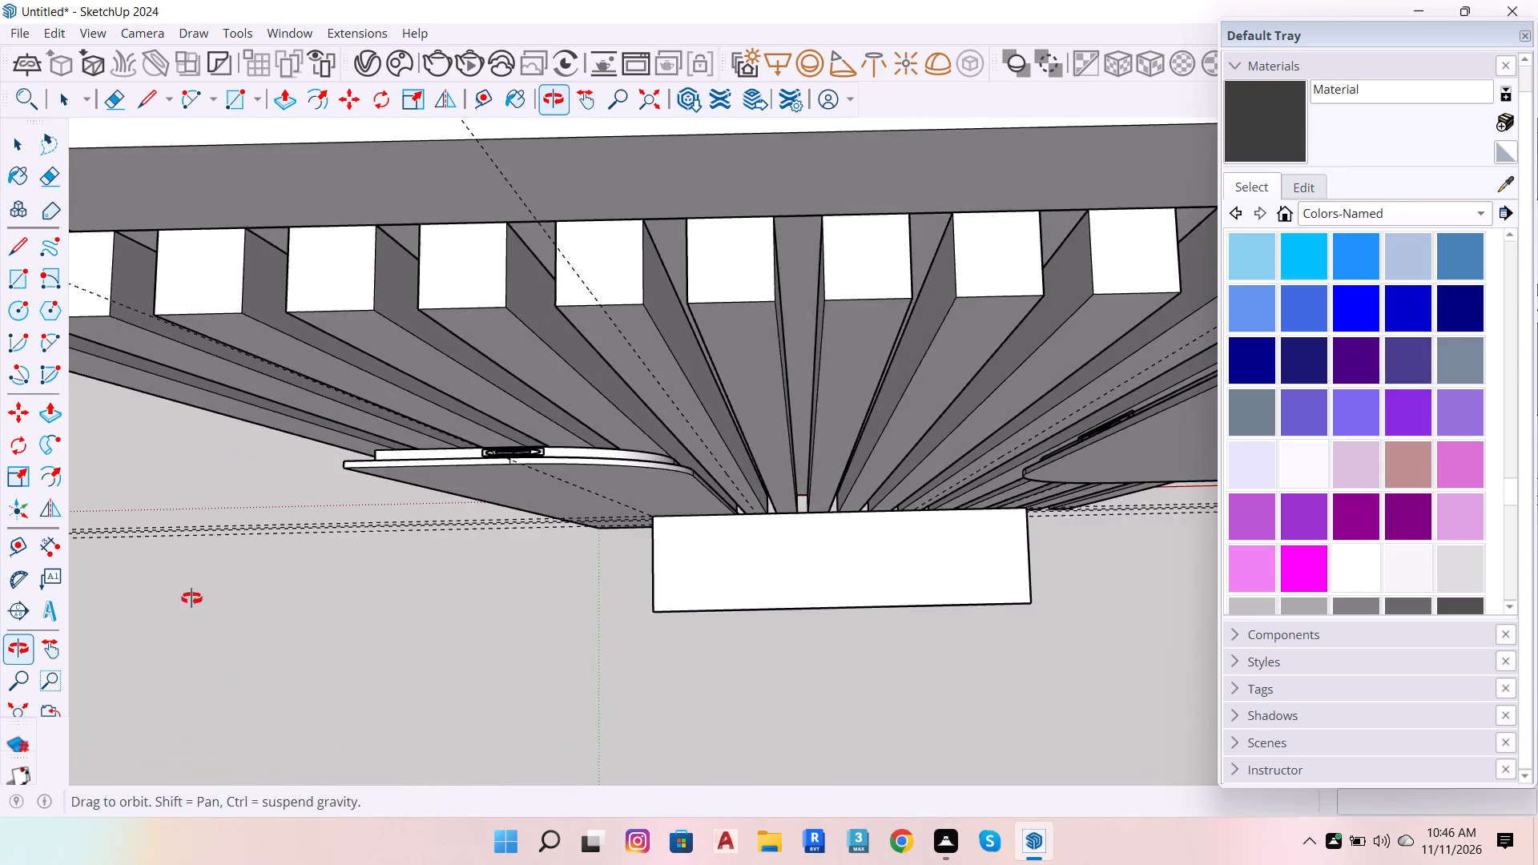
{"action": "scroll", "coordinate": [166, 627], "scroll_direction": "down", "scroll_amount": 7}
{"action": "scroll", "coordinate": [537, 517], "scroll_direction": "up", "scroll_amount": 5}
{"action": "left_click_drag", "start_coordinate": [900, 423], "coordinate": [925, 445]}
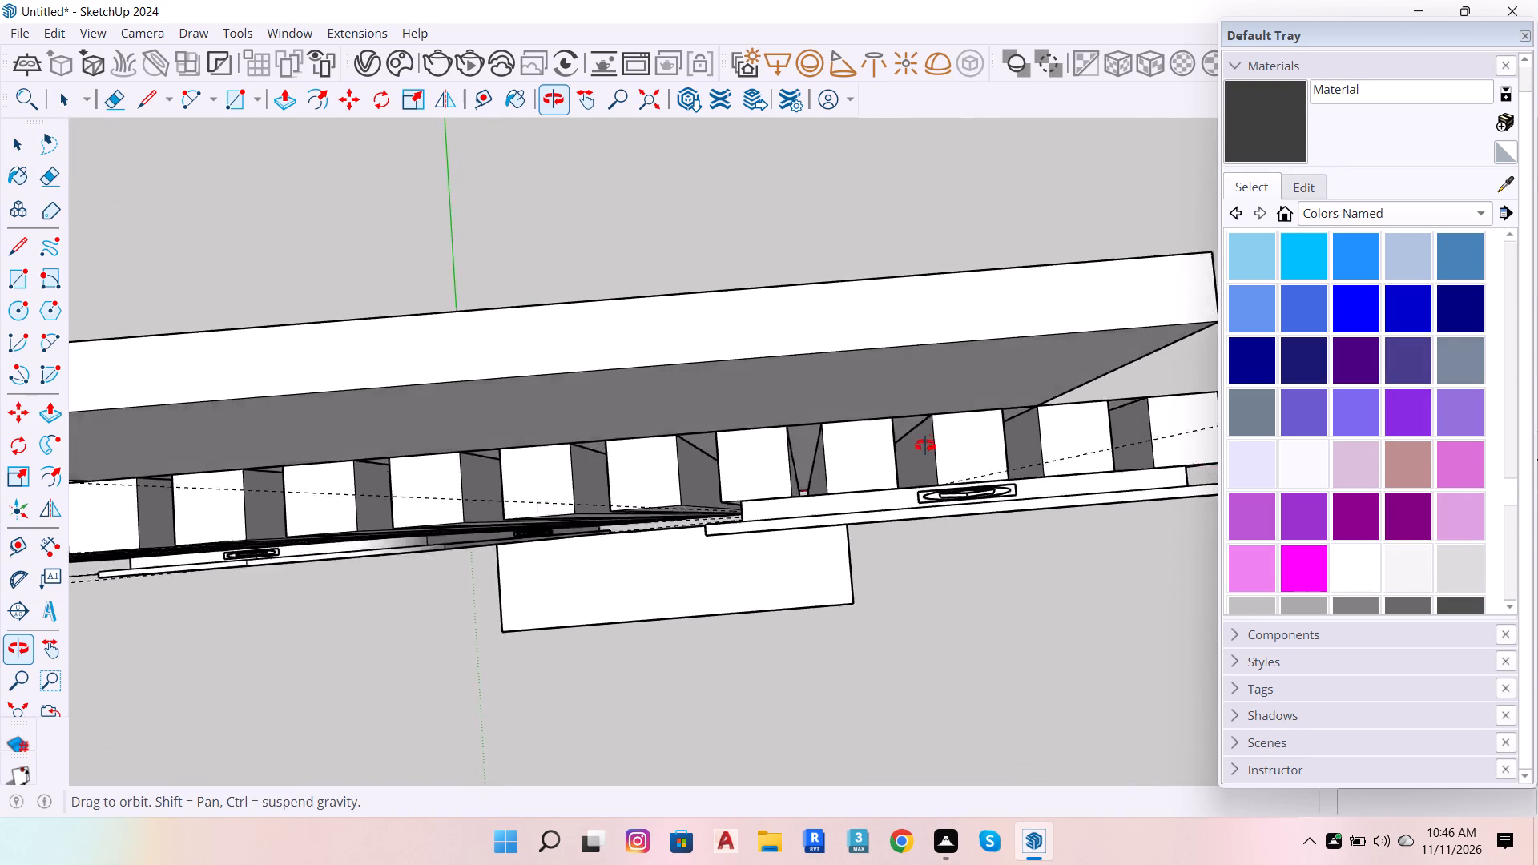
{"action": "left_click_drag", "start_coordinate": [925, 445], "coordinate": [974, 276]}
{"action": "scroll", "coordinate": [963, 272], "scroll_direction": "down", "scroll_amount": 11}
{"action": "scroll", "coordinate": [835, 350], "scroll_direction": "up", "scroll_amount": 2}
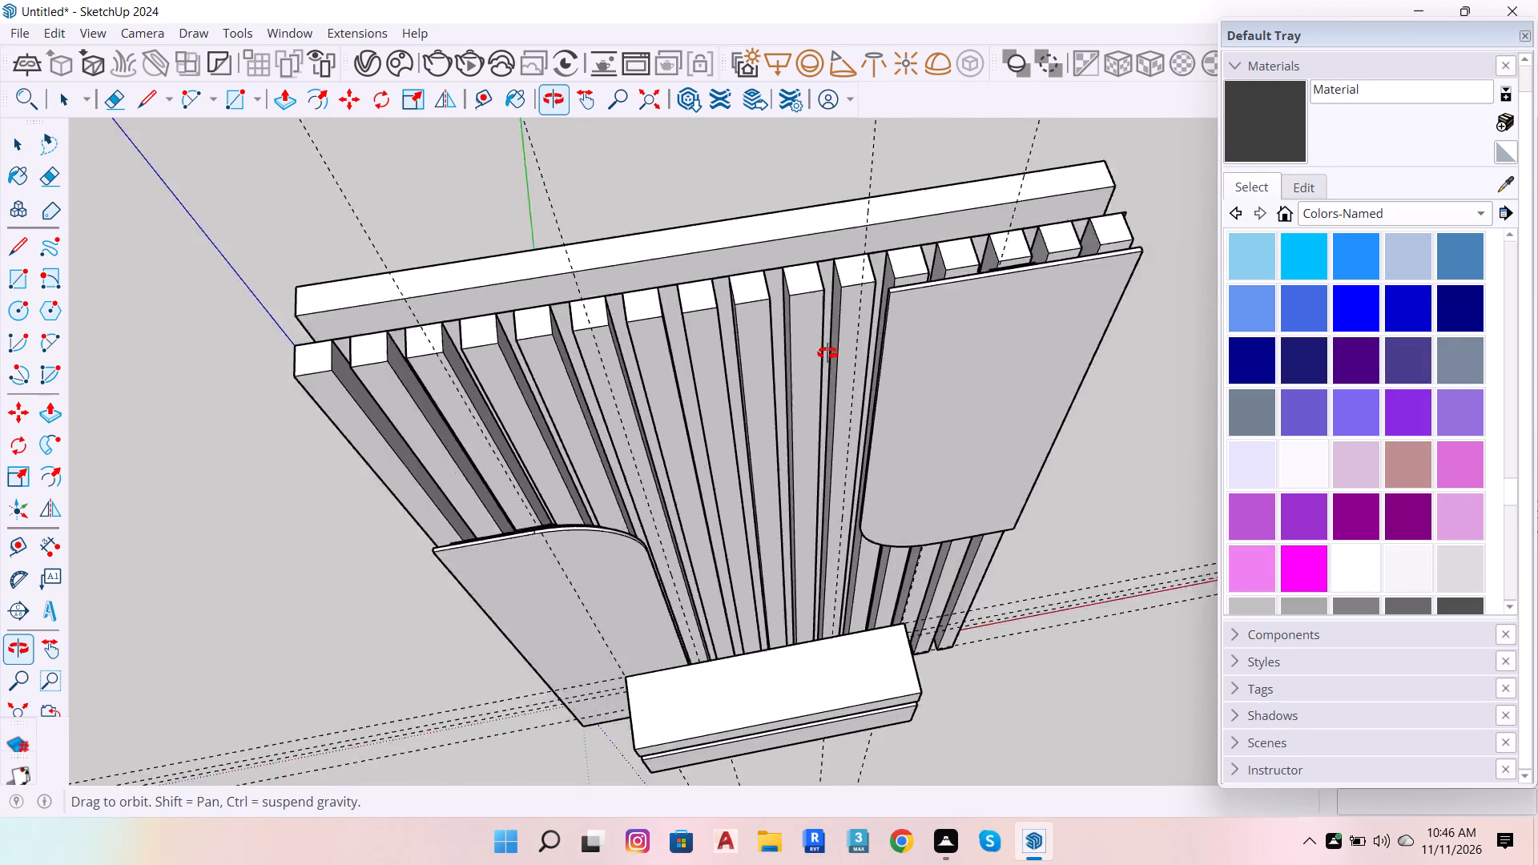
{"action": "scroll", "coordinate": [827, 353], "scroll_direction": "up", "scroll_amount": 3}
{"action": "key", "text": "space"}
{"action": "scroll", "coordinate": [769, 219], "scroll_direction": "down", "scroll_amount": 6}
{"action": "scroll", "coordinate": [729, 284], "scroll_direction": "up", "scroll_amount": 2}
{"action": "key", "text": "t"}
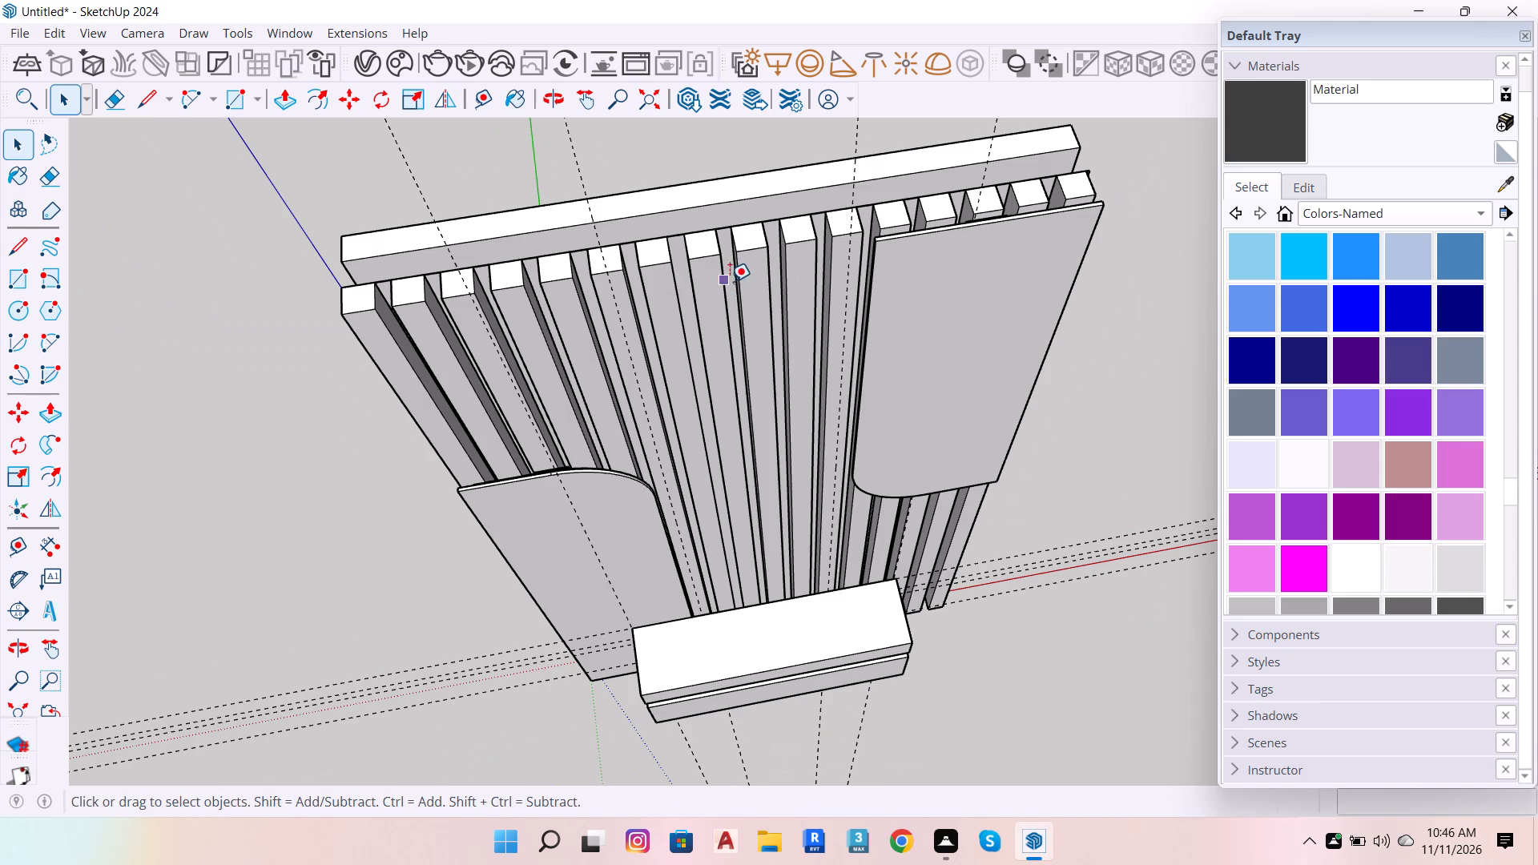
{"action": "left_click", "coordinate": [706, 257]}
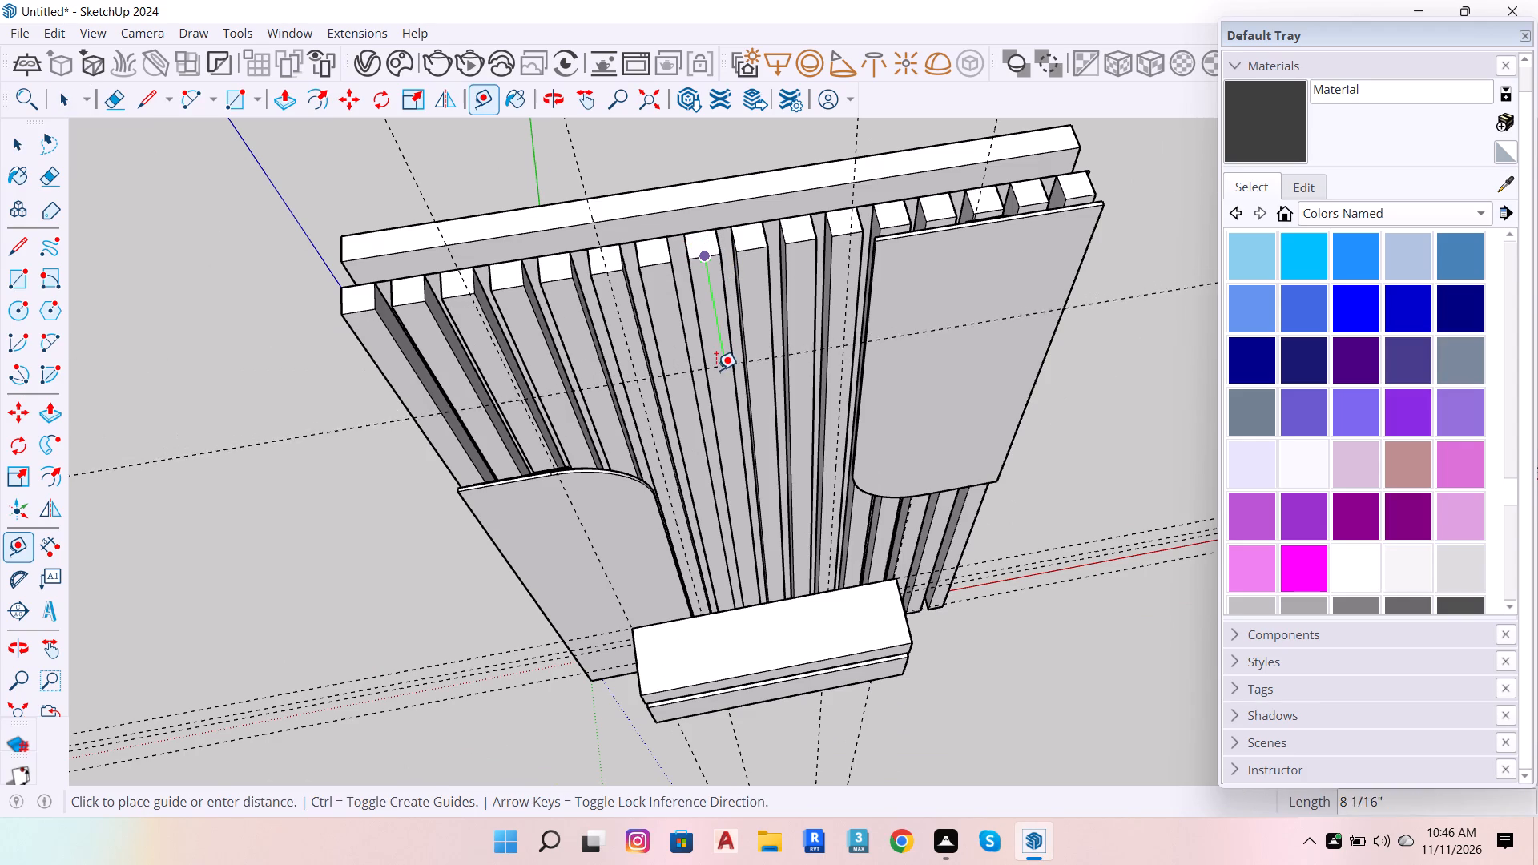
{"action": "key", "text": "Up"}
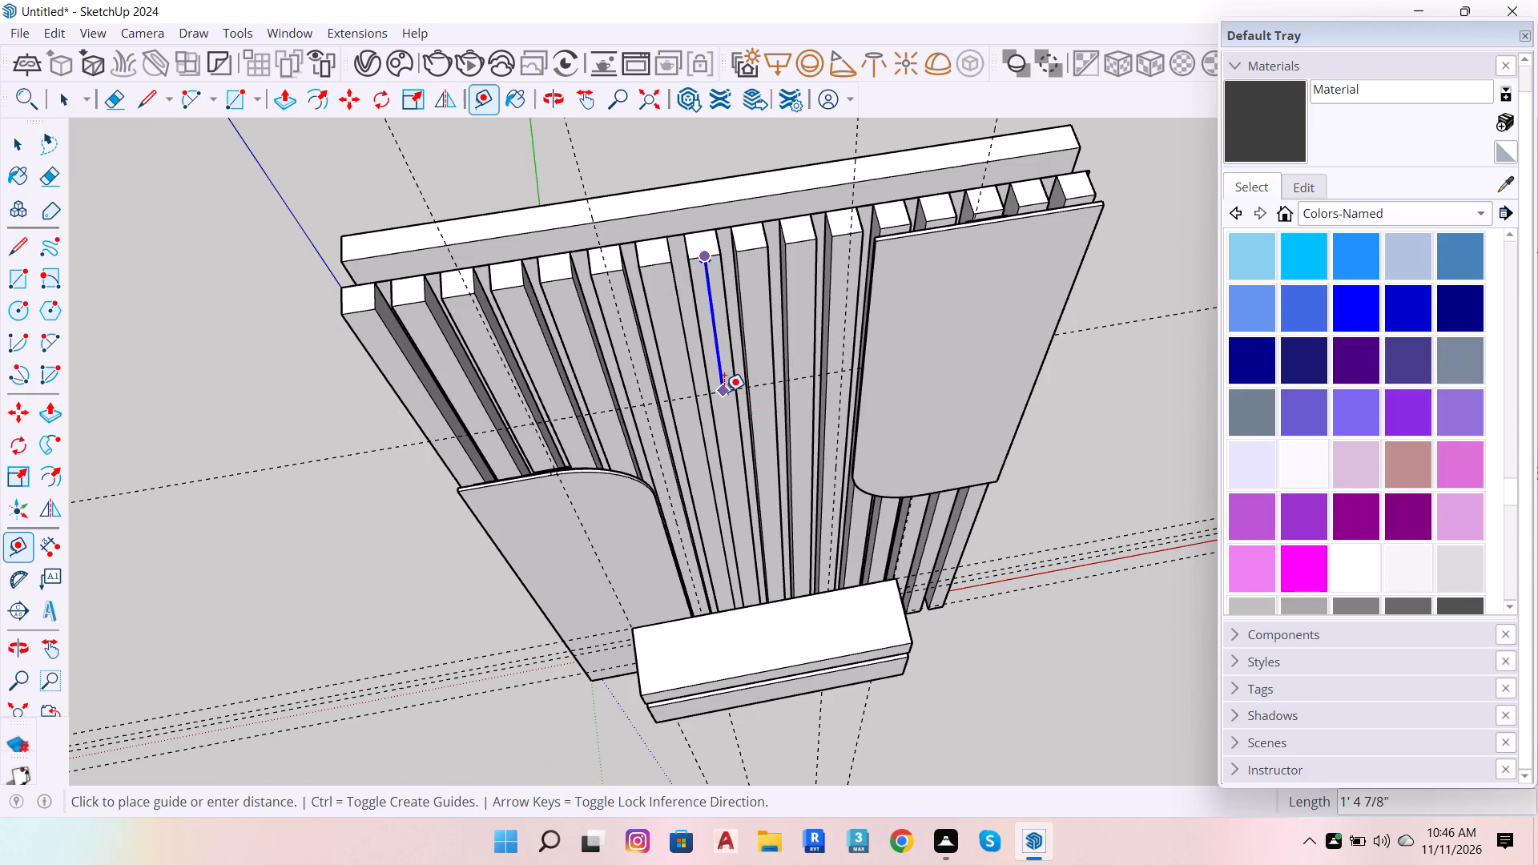
{"action": "scroll", "coordinate": [729, 383], "scroll_direction": "down", "scroll_amount": 6}
{"action": "scroll", "coordinate": [727, 337], "scroll_direction": "up", "scroll_amount": 4}
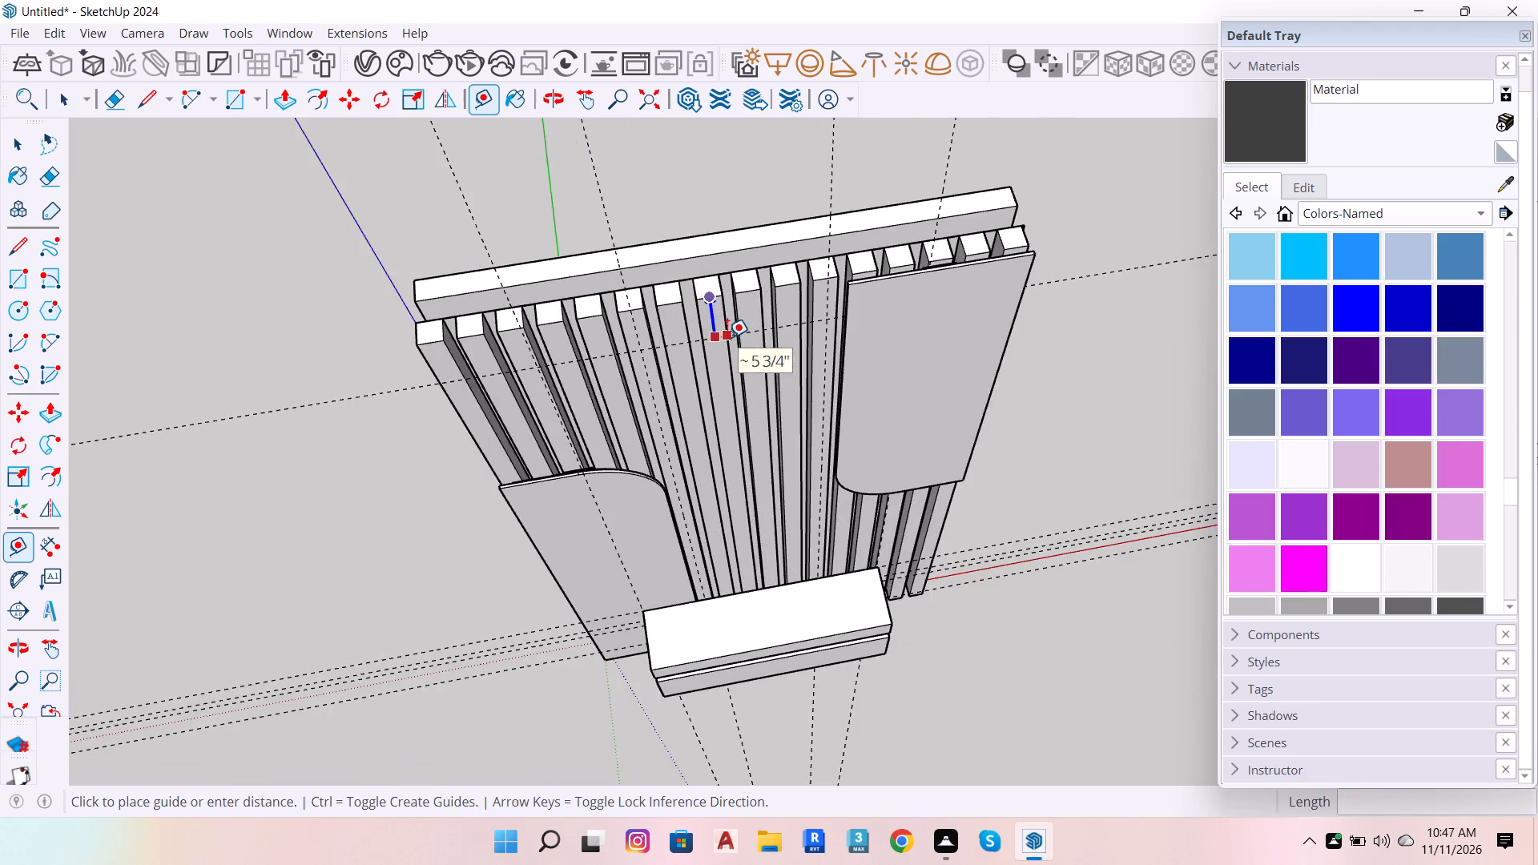
{"action": "scroll", "coordinate": [711, 430], "scroll_direction": "up", "scroll_amount": 5}
{"action": "left_click", "coordinate": [714, 399]}
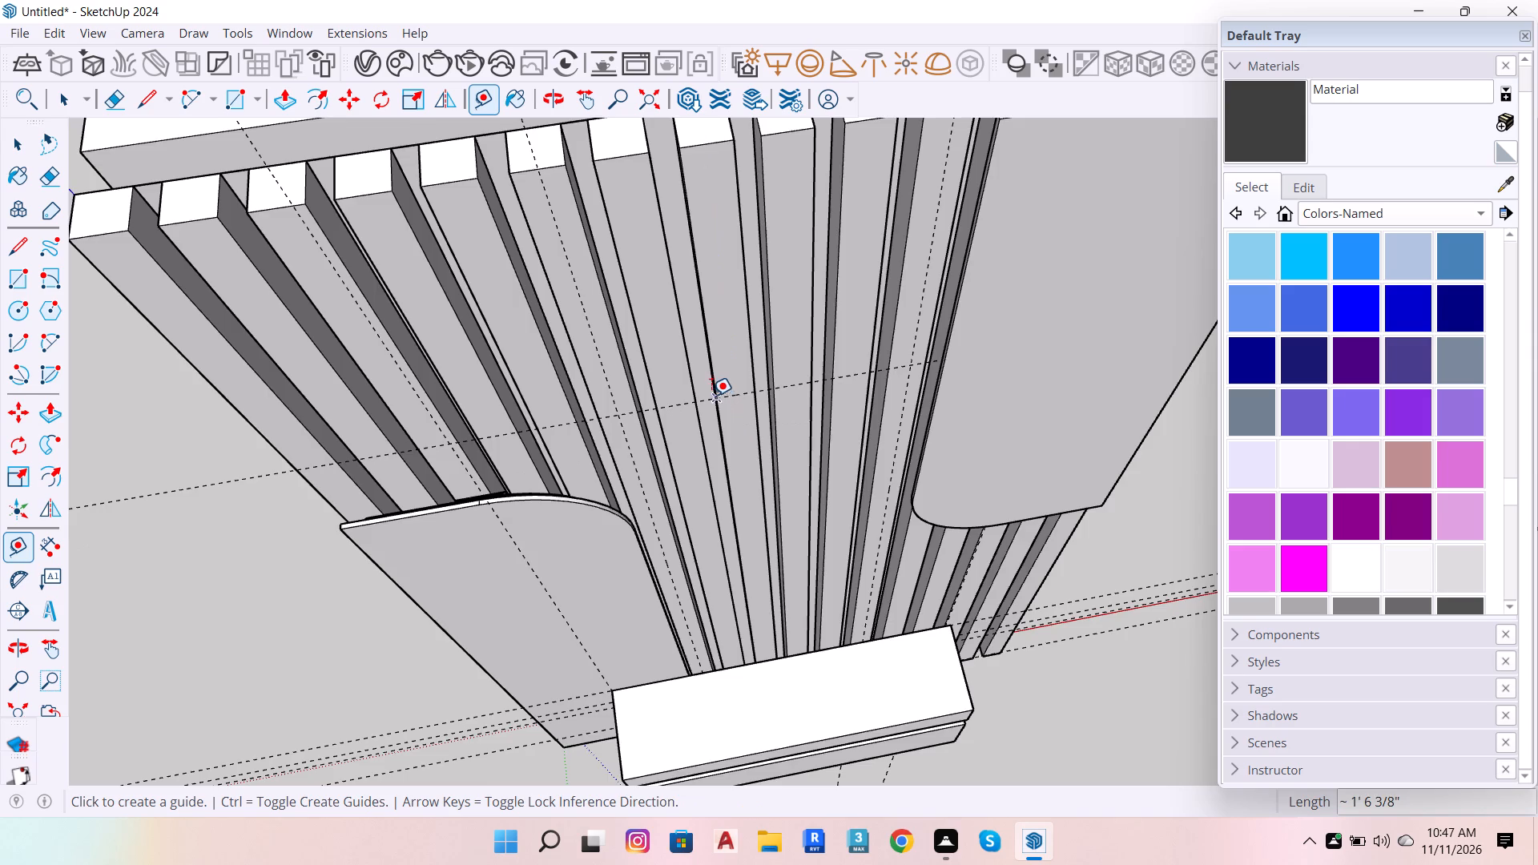
Place a horizontal guide across the slats about 1' 2 7/16" above the back top edge of the upper box.
{"action": "scroll", "coordinate": [707, 233], "scroll_direction": "down", "scroll_amount": 14}
{"action": "scroll", "coordinate": [782, 484], "scroll_direction": "up", "scroll_amount": 7}
{"action": "scroll", "coordinate": [733, 375], "scroll_direction": "down", "scroll_amount": 5}
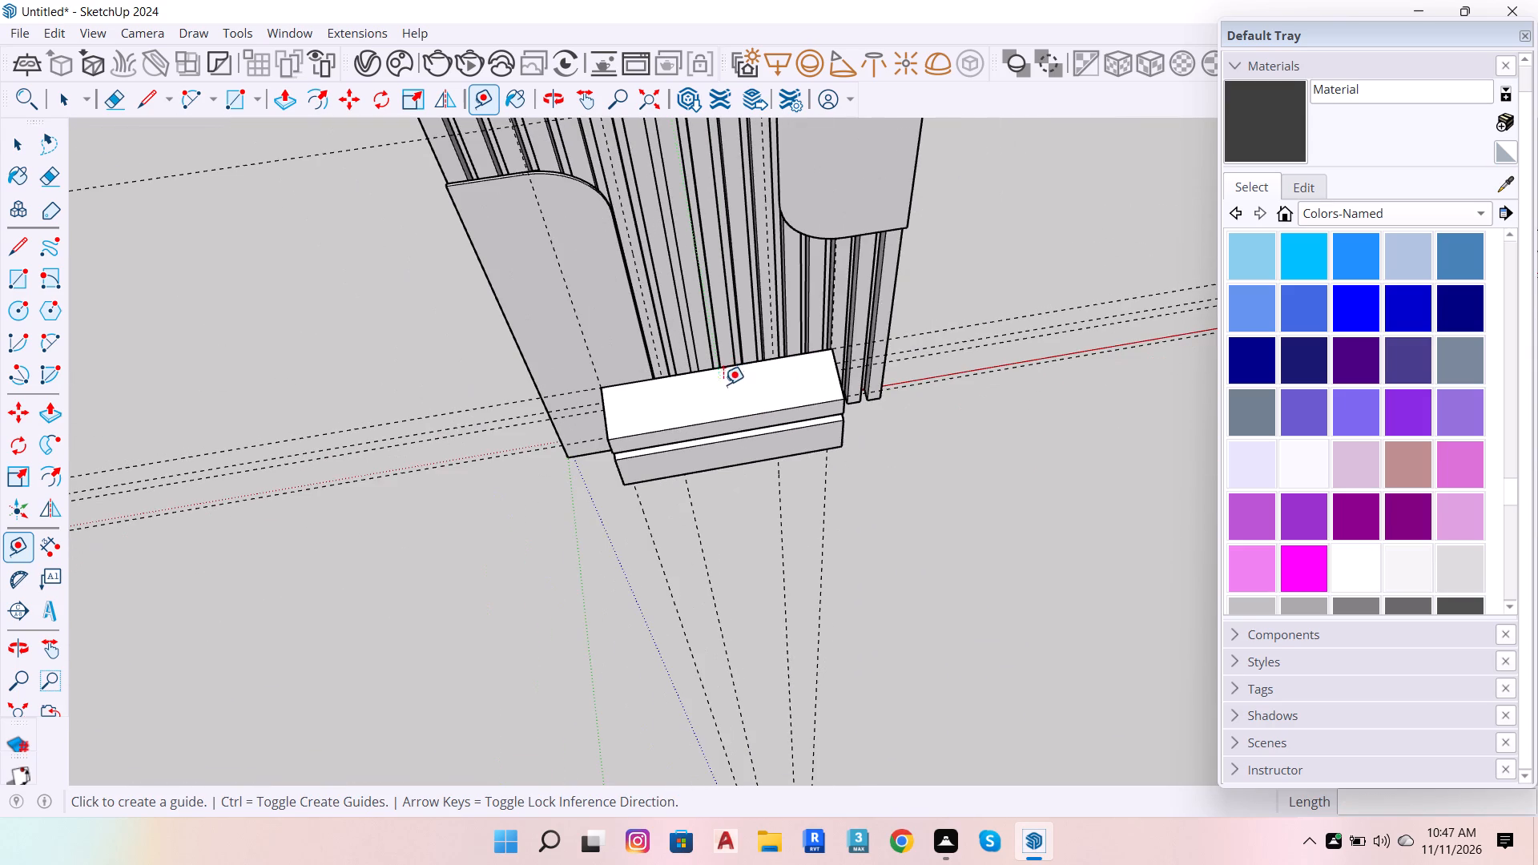
{"action": "key", "text": "o"}
{"action": "left_click_drag", "start_coordinate": [699, 434], "coordinate": [677, 263]}
{"action": "scroll", "coordinate": [682, 469], "scroll_direction": "down", "scroll_amount": 6}
{"action": "scroll", "coordinate": [711, 402], "scroll_direction": "up", "scroll_amount": 2}
{"action": "key", "text": "space"}
{"action": "key", "text": "t"}
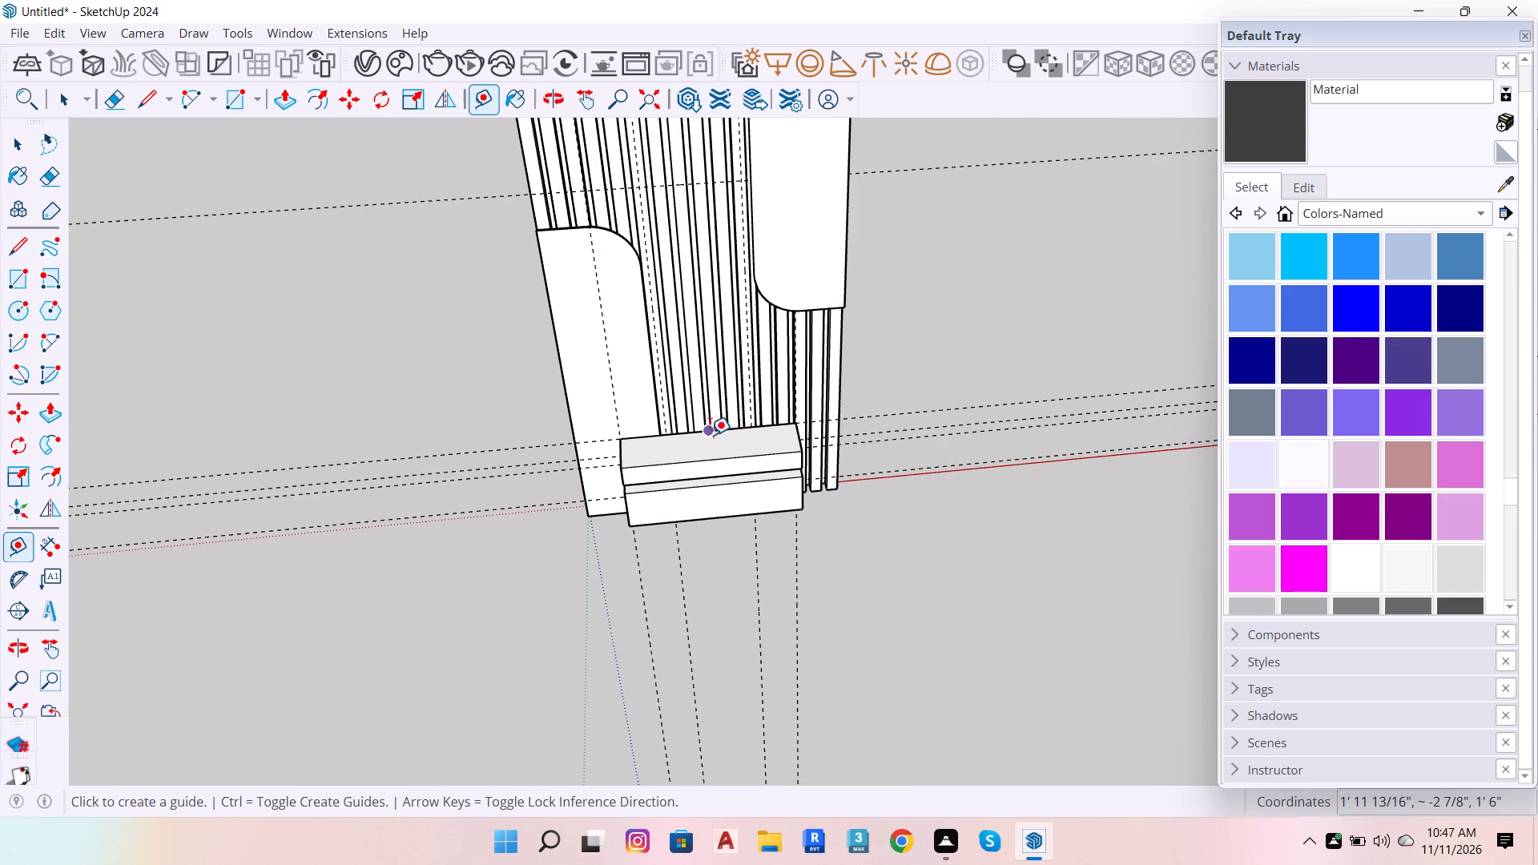
{"action": "scroll", "coordinate": [728, 424], "scroll_direction": "up", "scroll_amount": 3}
{"action": "left_click", "coordinate": [712, 434]}
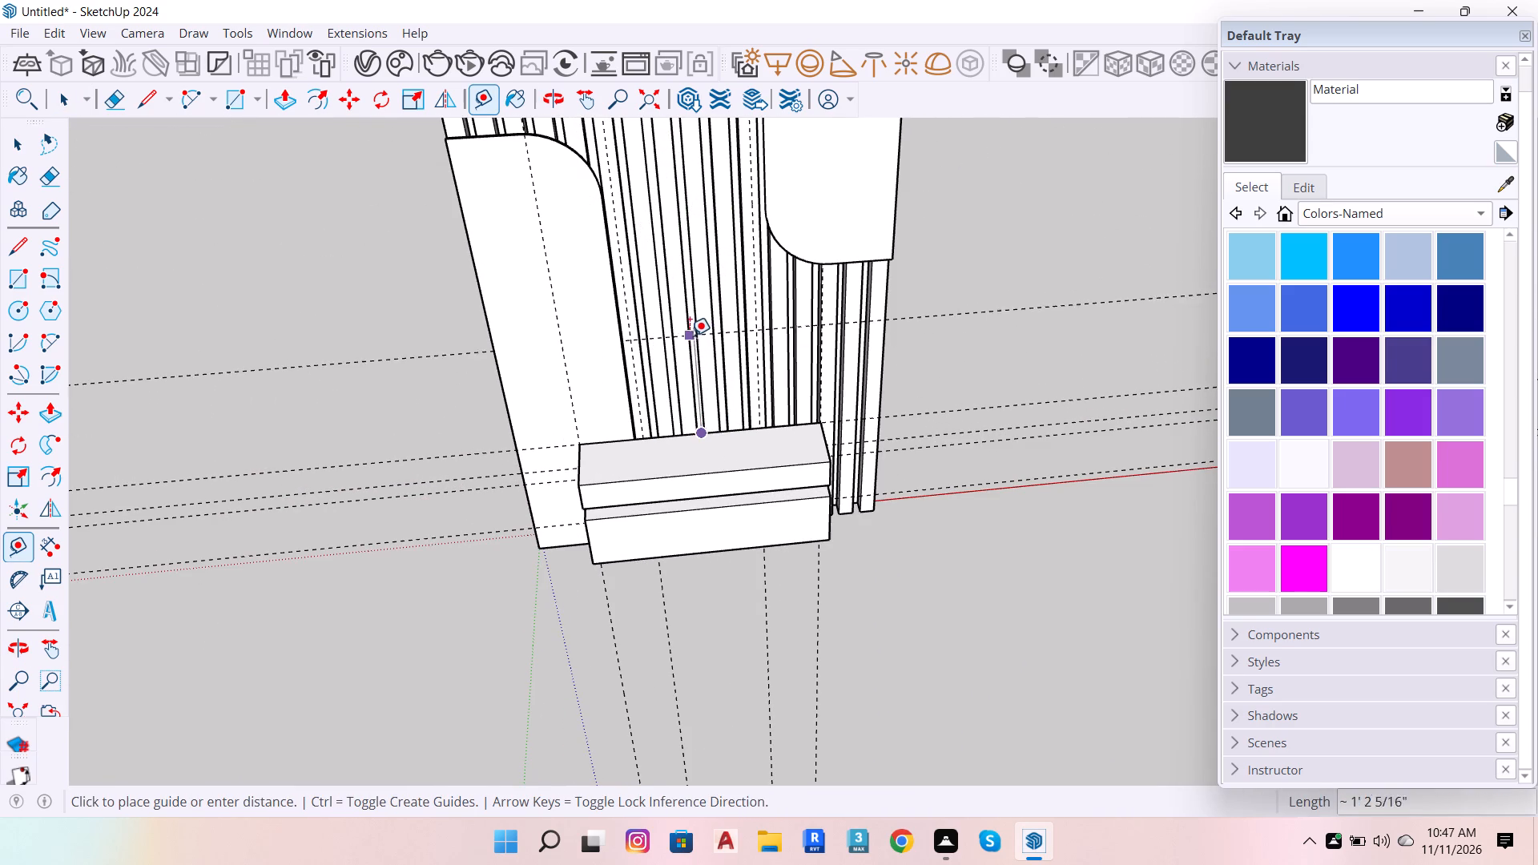
{"action": "scroll", "coordinate": [690, 352], "scroll_direction": "down", "scroll_amount": 2}
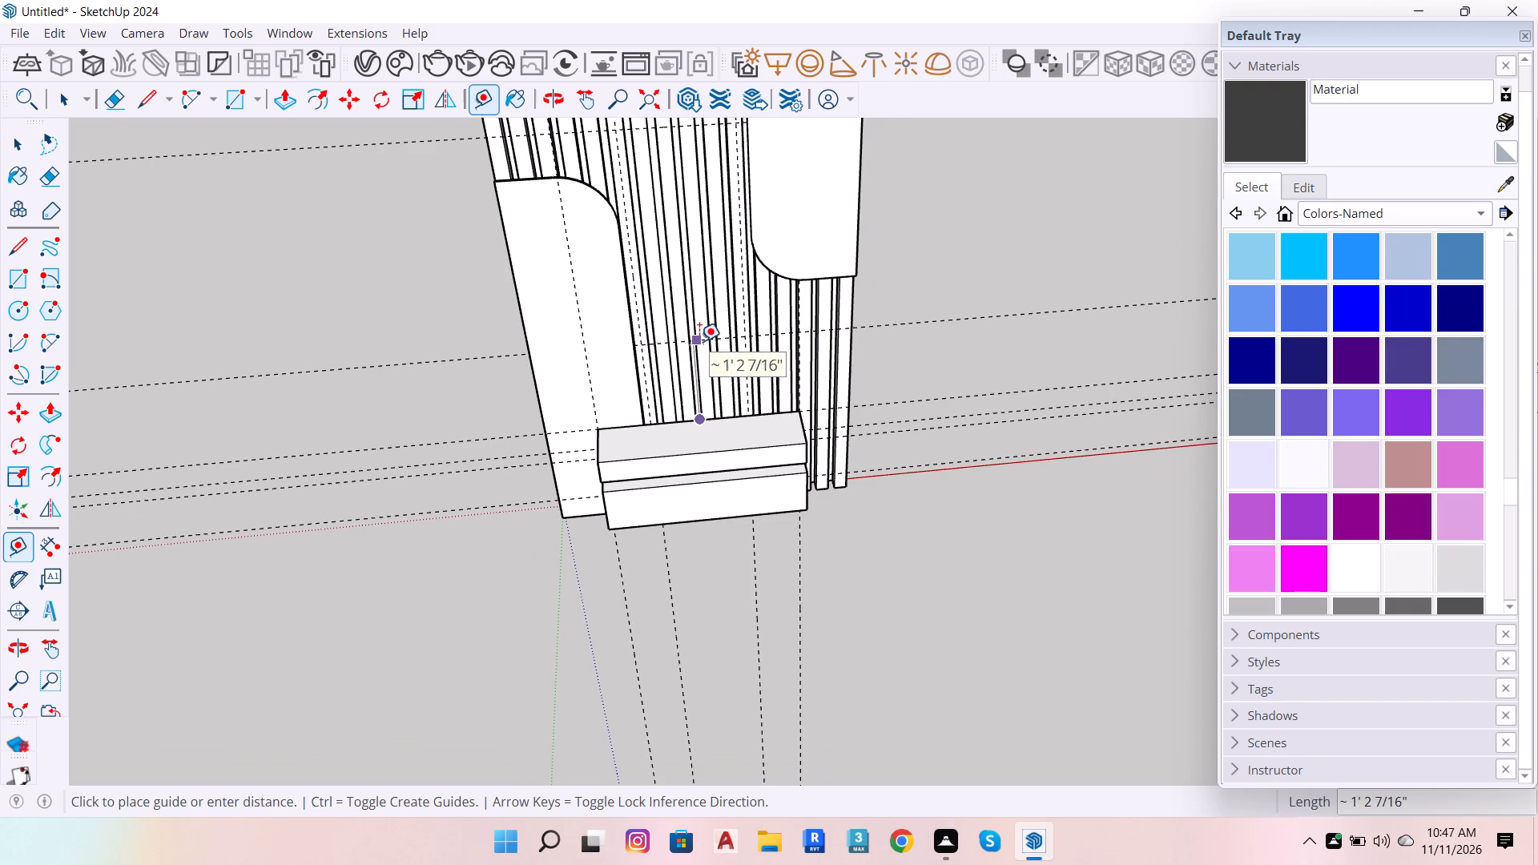
{"action": "left_click", "coordinate": [699, 341]}
{"action": "scroll", "coordinate": [715, 427], "scroll_direction": "down", "scroll_amount": 7}
{"action": "key", "text": "space"}
Draw a rectangle about 2' 9" tall on the slats, between the inner vertical guides and the two new horizontal guides.
{"action": "scroll", "coordinate": [735, 272], "scroll_direction": "up", "scroll_amount": 6}
{"action": "scroll", "coordinate": [646, 308], "scroll_direction": "up", "scroll_amount": 5}
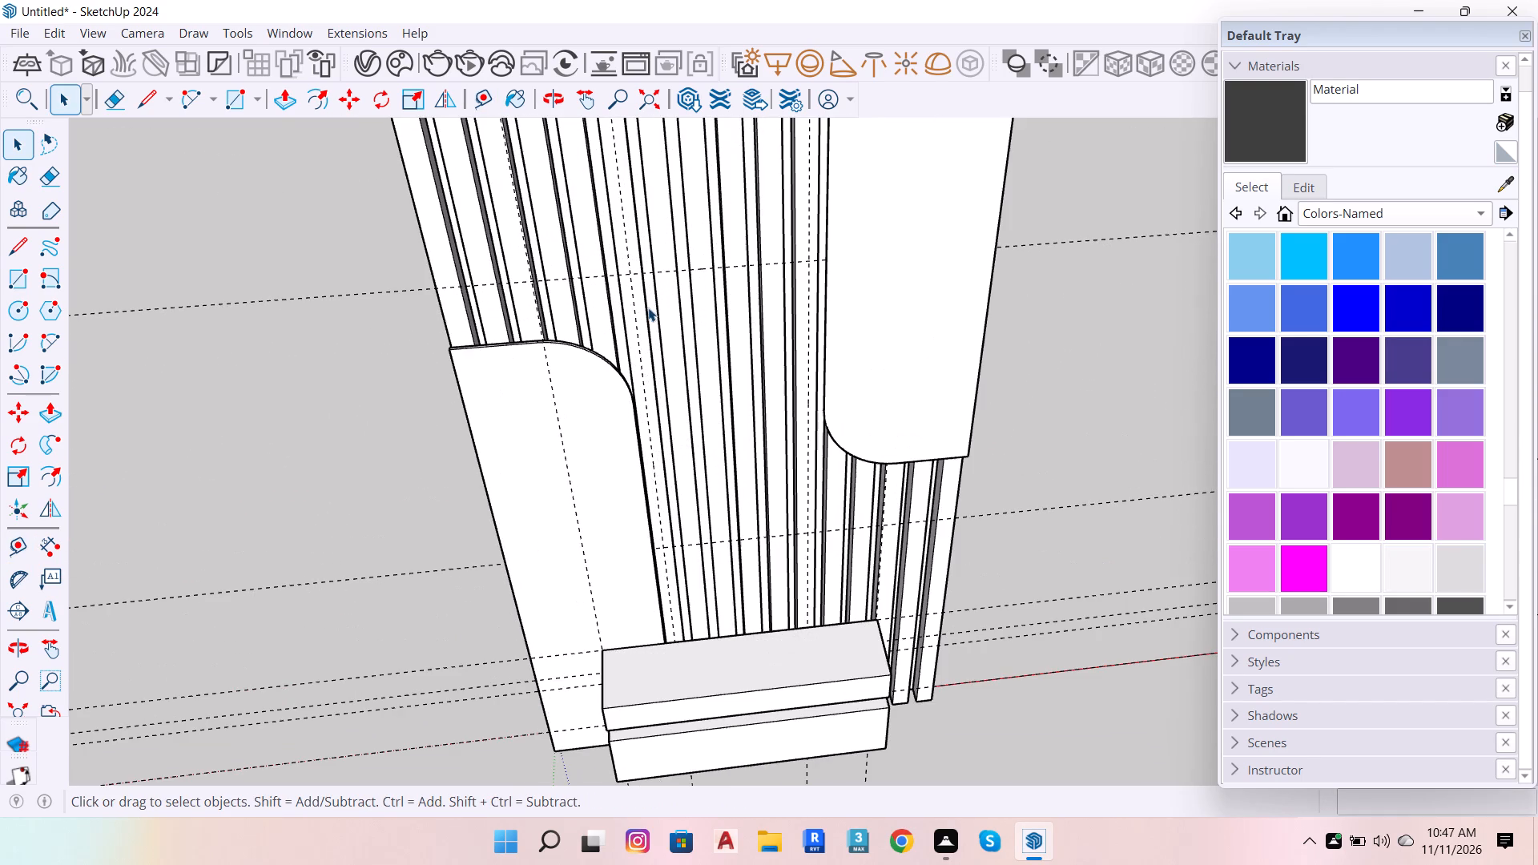
{"action": "key", "text": "r"}
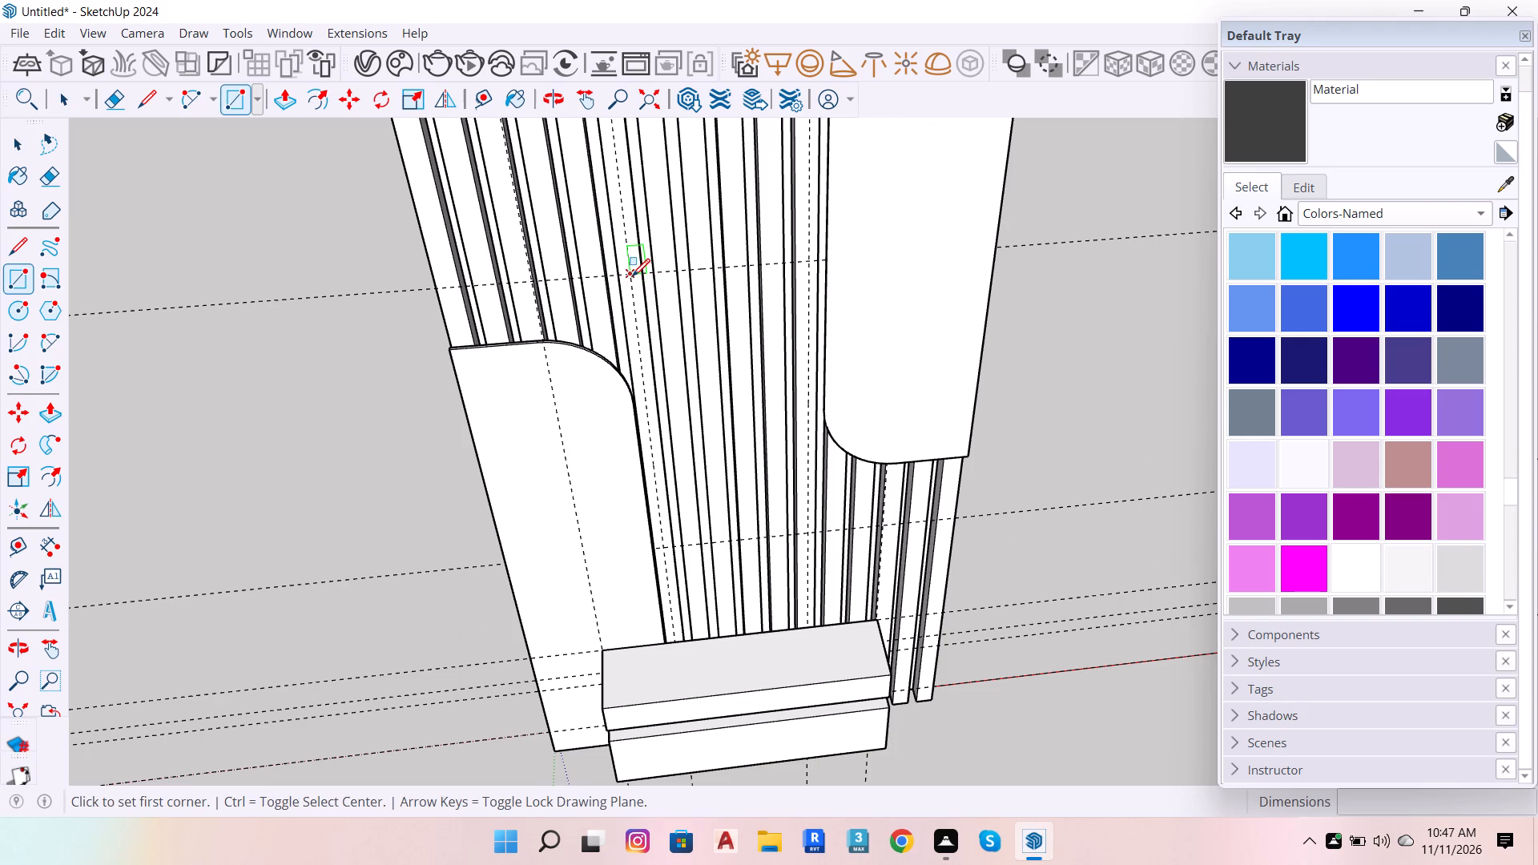
{"action": "left_click", "coordinate": [632, 276]}
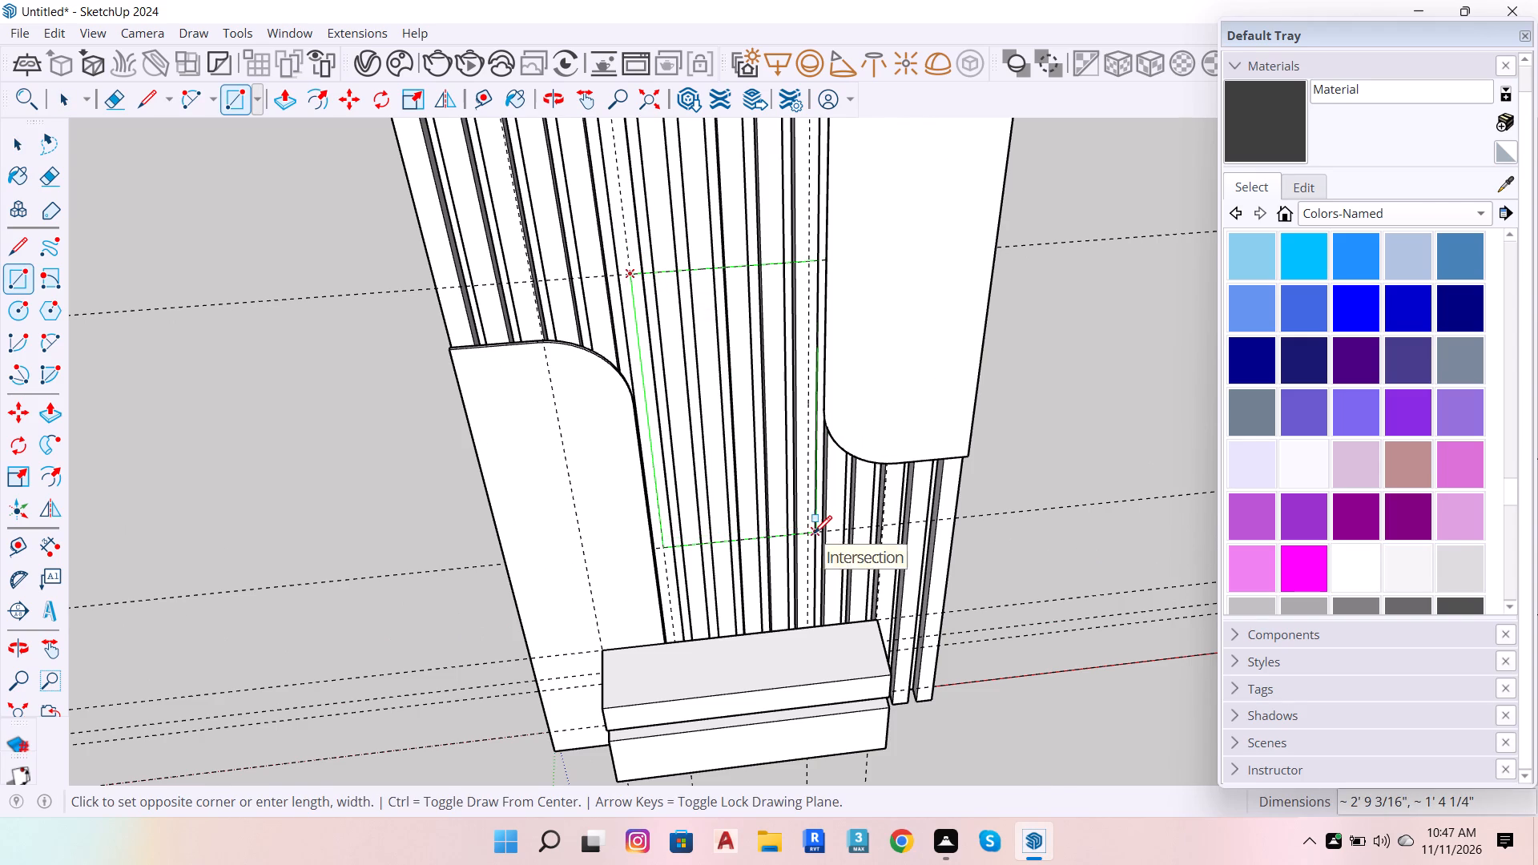
{"action": "scroll", "coordinate": [814, 533], "scroll_direction": "up", "scroll_amount": 6}
{"action": "left_click", "coordinate": [807, 536]}
{"action": "scroll", "coordinate": [810, 567], "scroll_direction": "down", "scroll_amount": 6}
{"action": "key", "text": "space"}
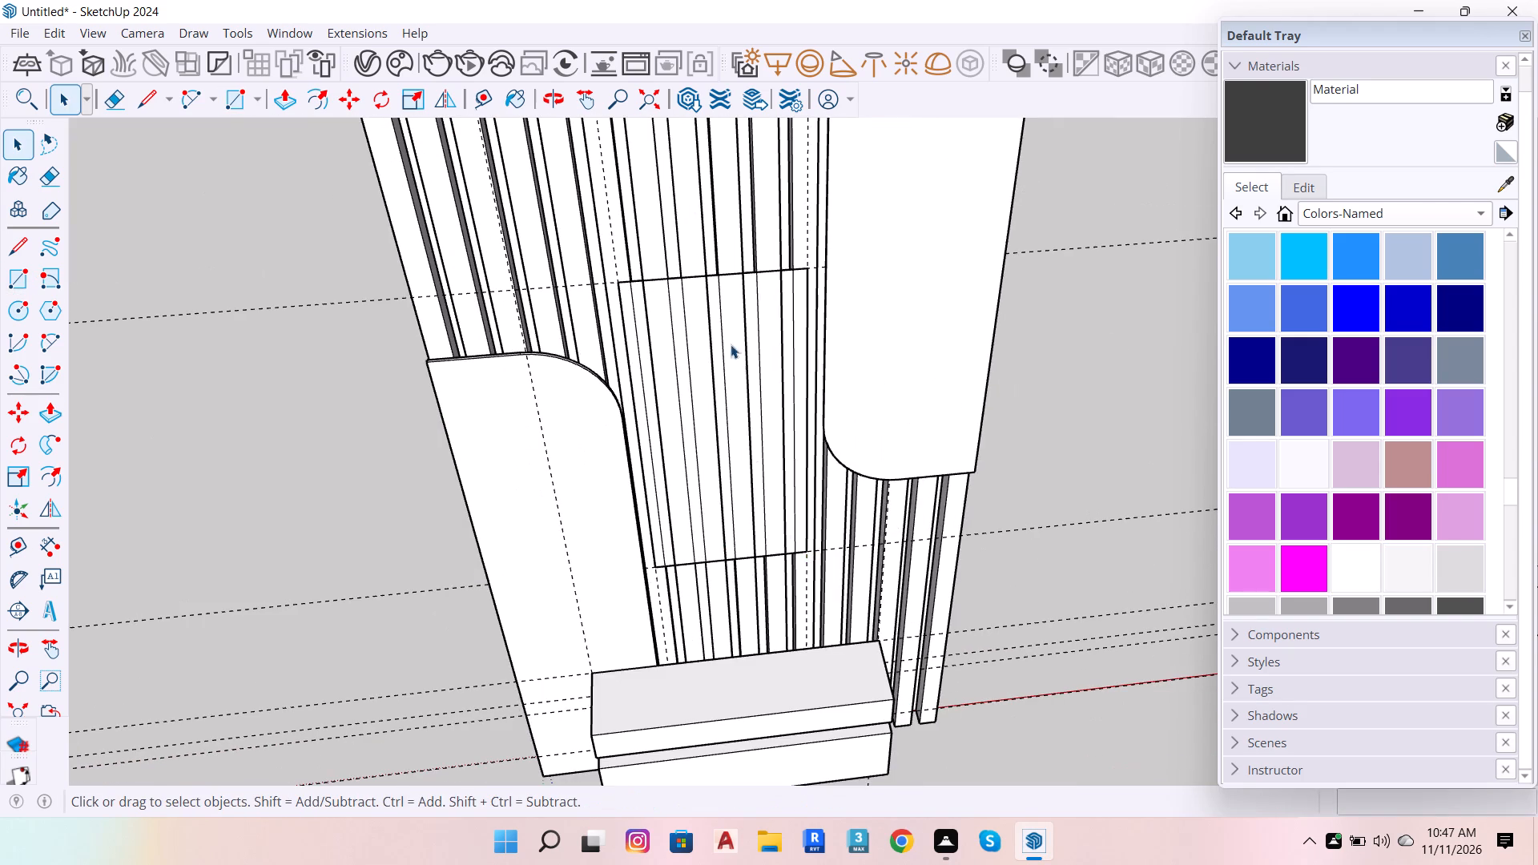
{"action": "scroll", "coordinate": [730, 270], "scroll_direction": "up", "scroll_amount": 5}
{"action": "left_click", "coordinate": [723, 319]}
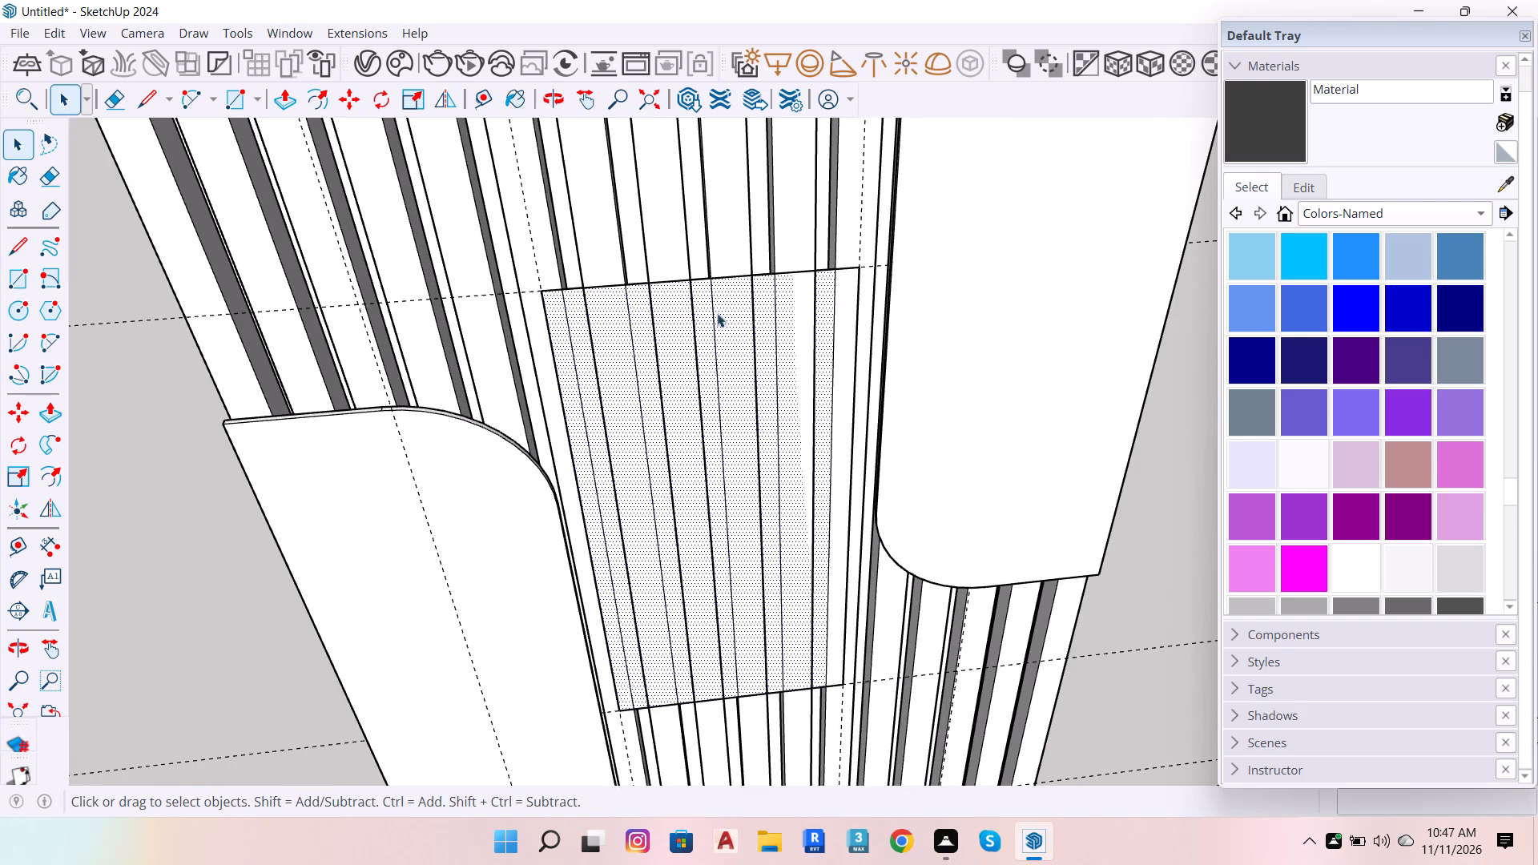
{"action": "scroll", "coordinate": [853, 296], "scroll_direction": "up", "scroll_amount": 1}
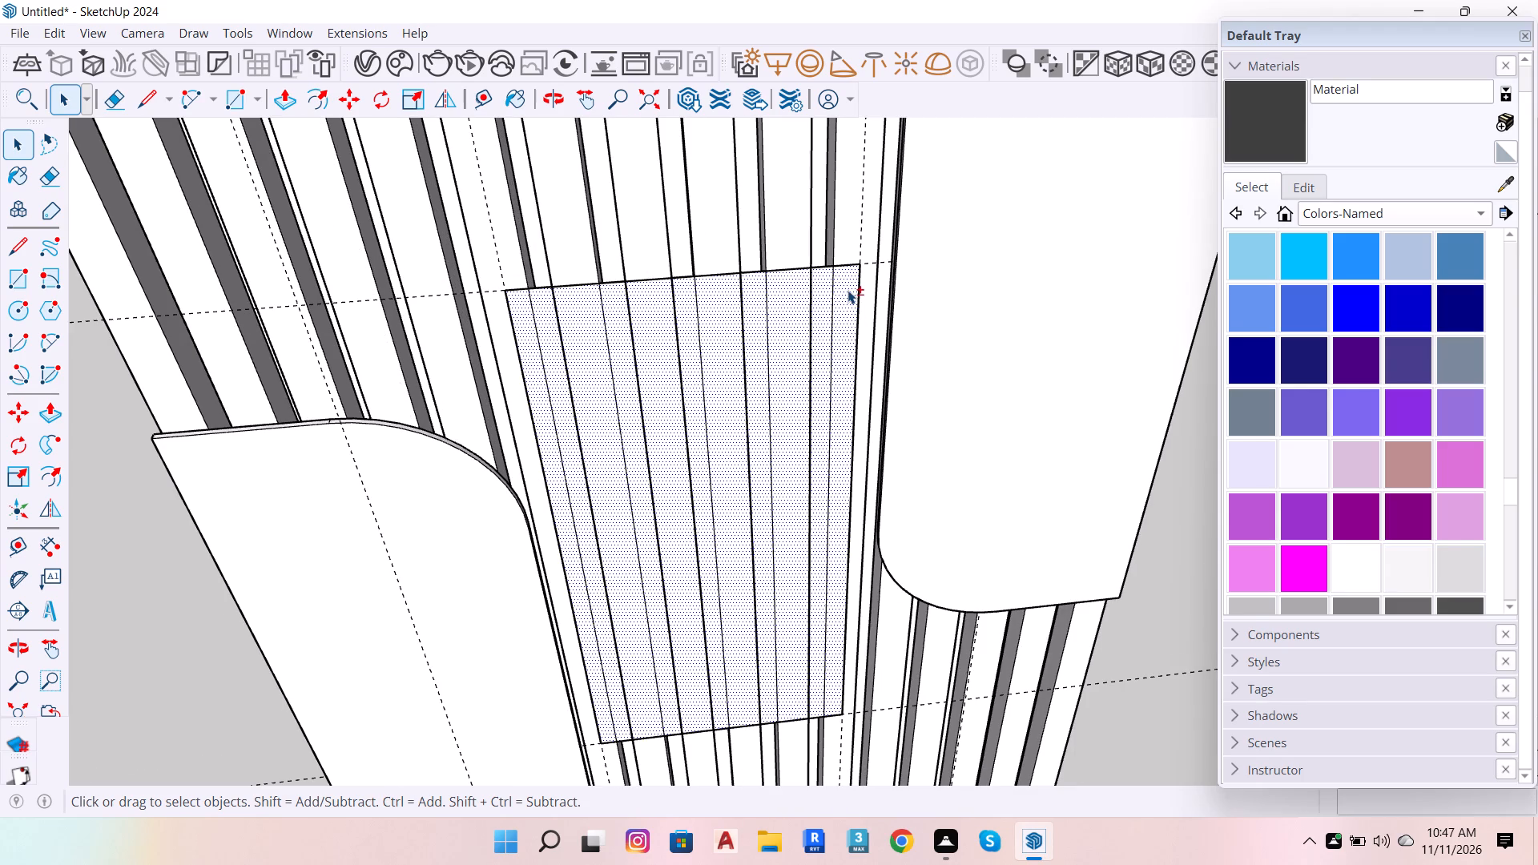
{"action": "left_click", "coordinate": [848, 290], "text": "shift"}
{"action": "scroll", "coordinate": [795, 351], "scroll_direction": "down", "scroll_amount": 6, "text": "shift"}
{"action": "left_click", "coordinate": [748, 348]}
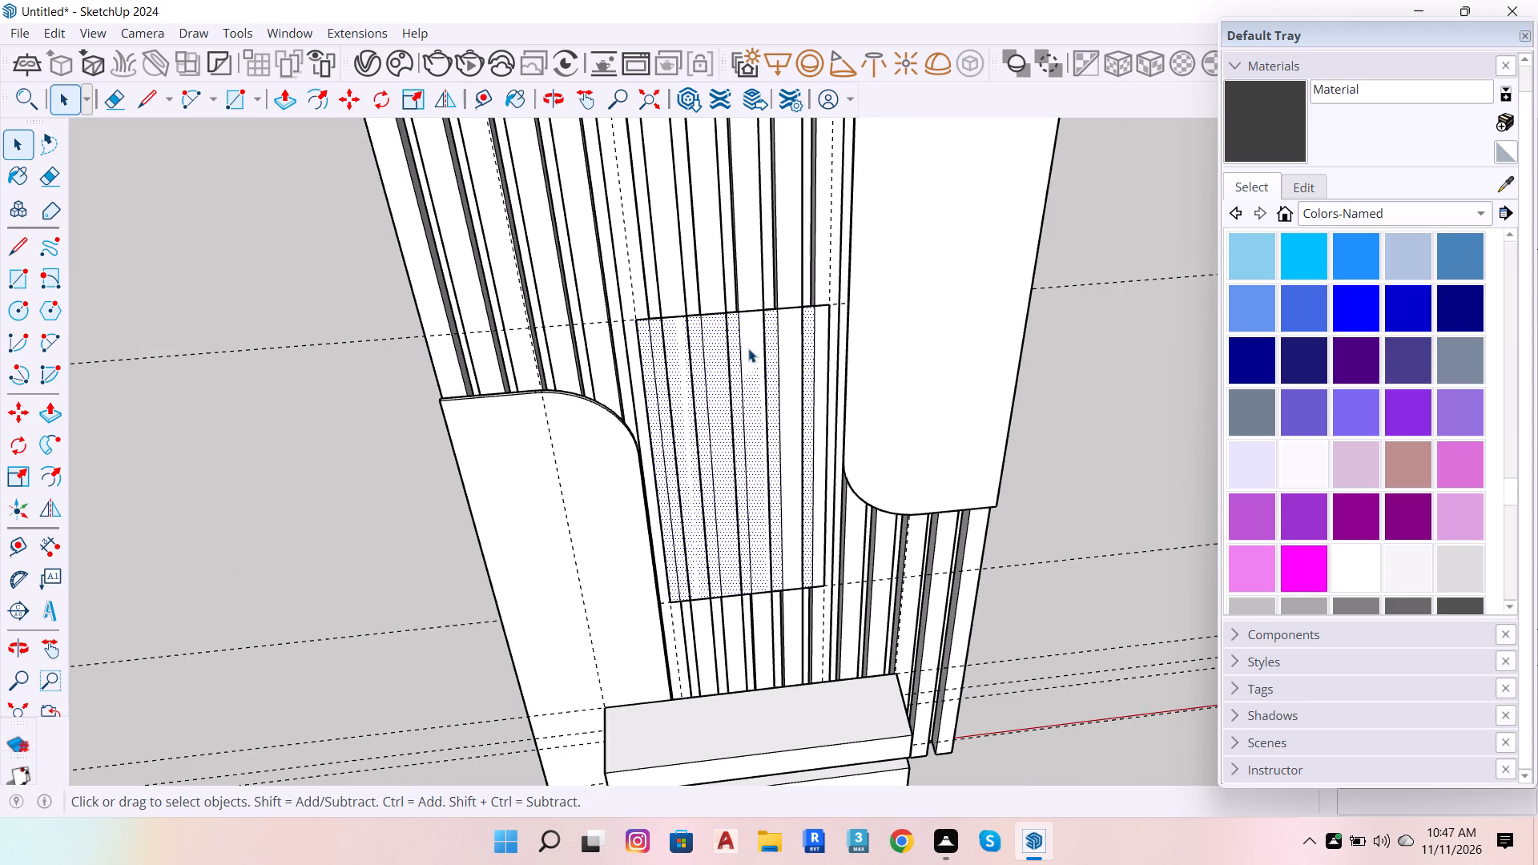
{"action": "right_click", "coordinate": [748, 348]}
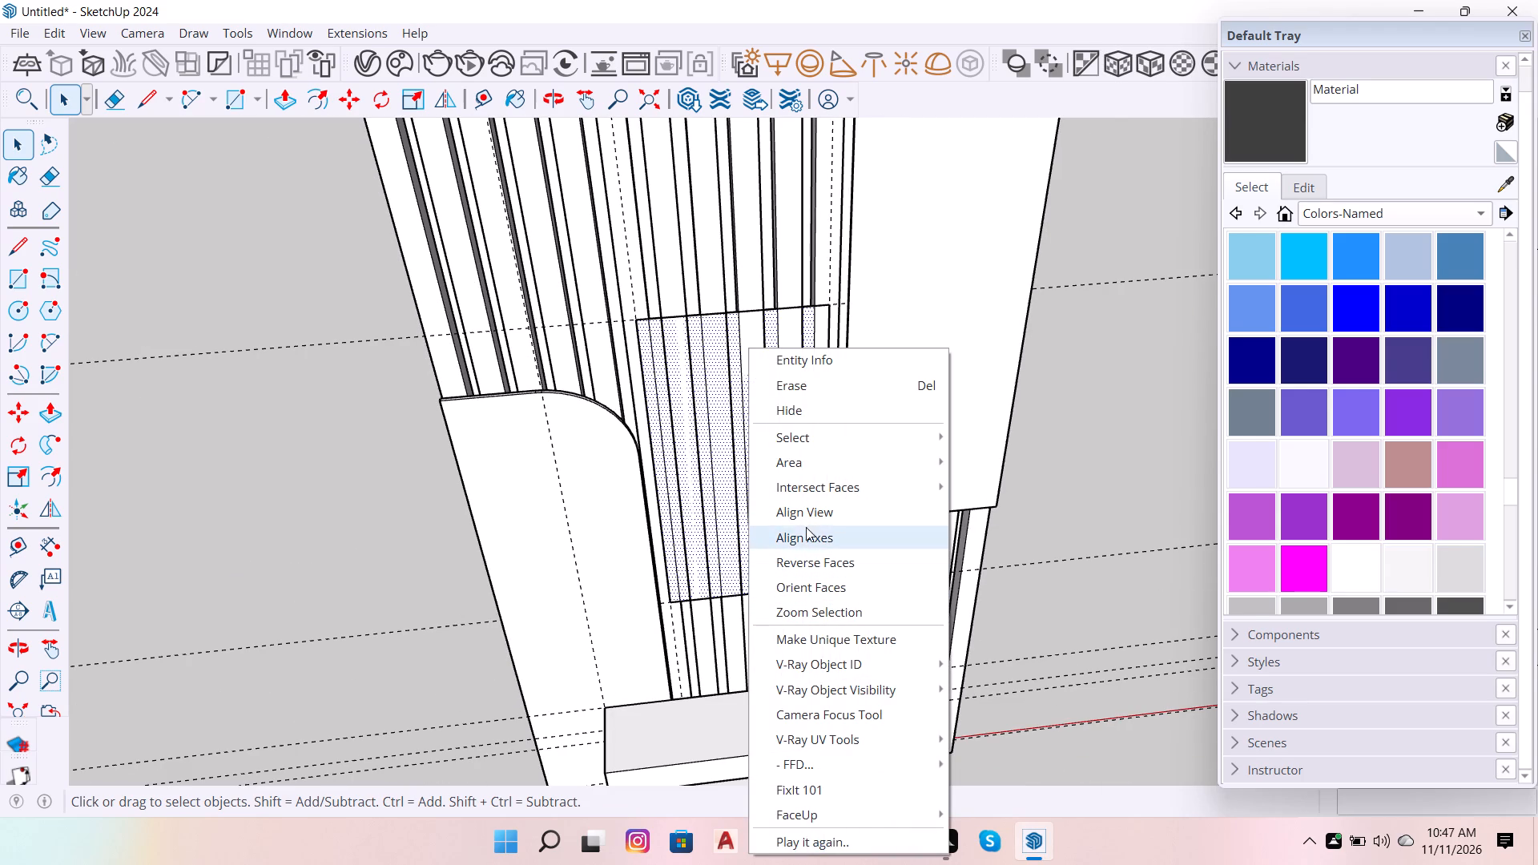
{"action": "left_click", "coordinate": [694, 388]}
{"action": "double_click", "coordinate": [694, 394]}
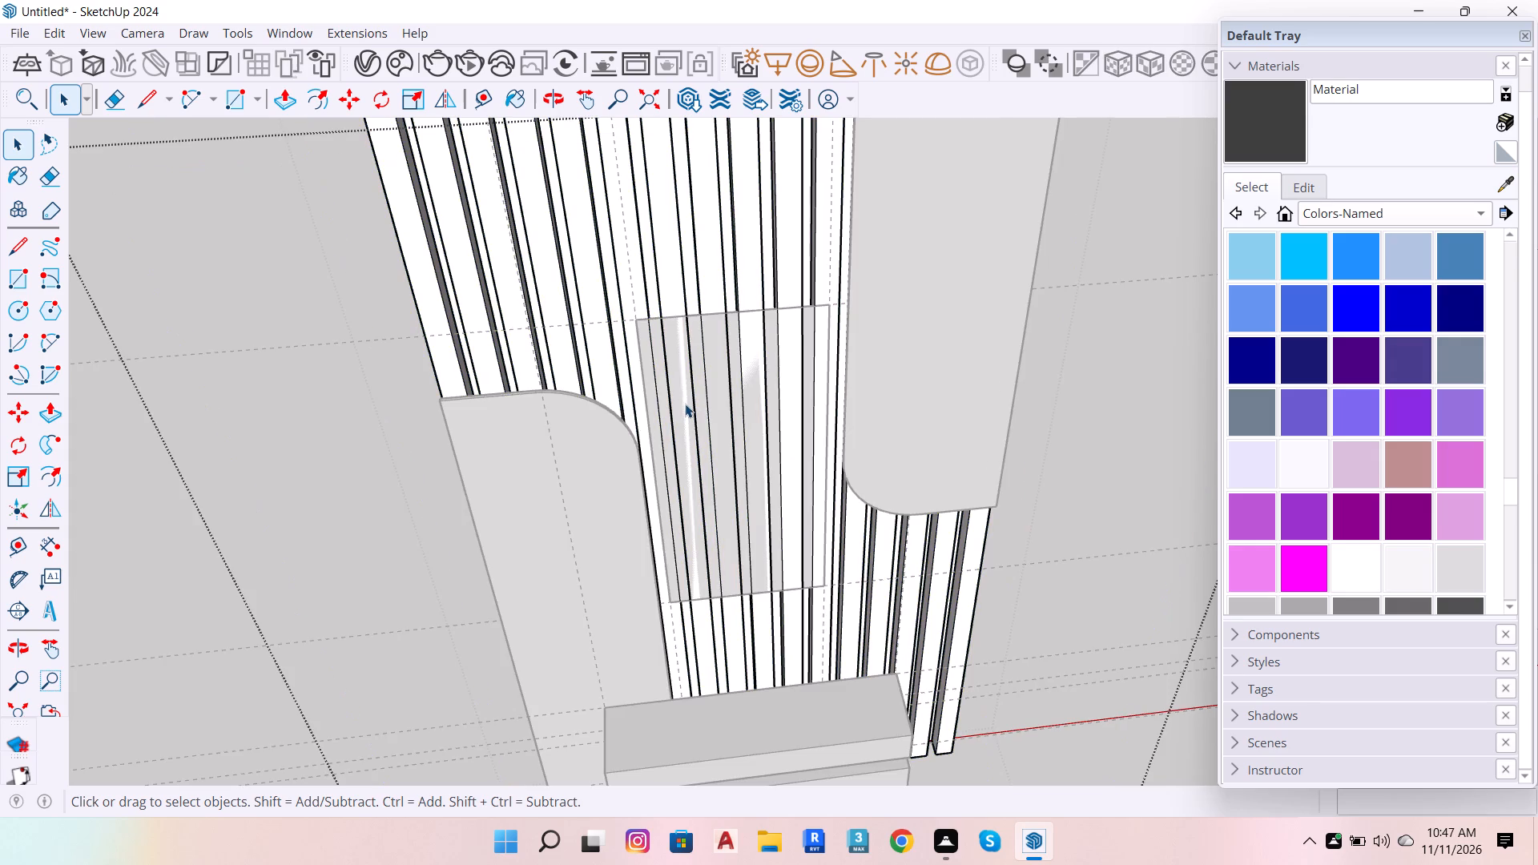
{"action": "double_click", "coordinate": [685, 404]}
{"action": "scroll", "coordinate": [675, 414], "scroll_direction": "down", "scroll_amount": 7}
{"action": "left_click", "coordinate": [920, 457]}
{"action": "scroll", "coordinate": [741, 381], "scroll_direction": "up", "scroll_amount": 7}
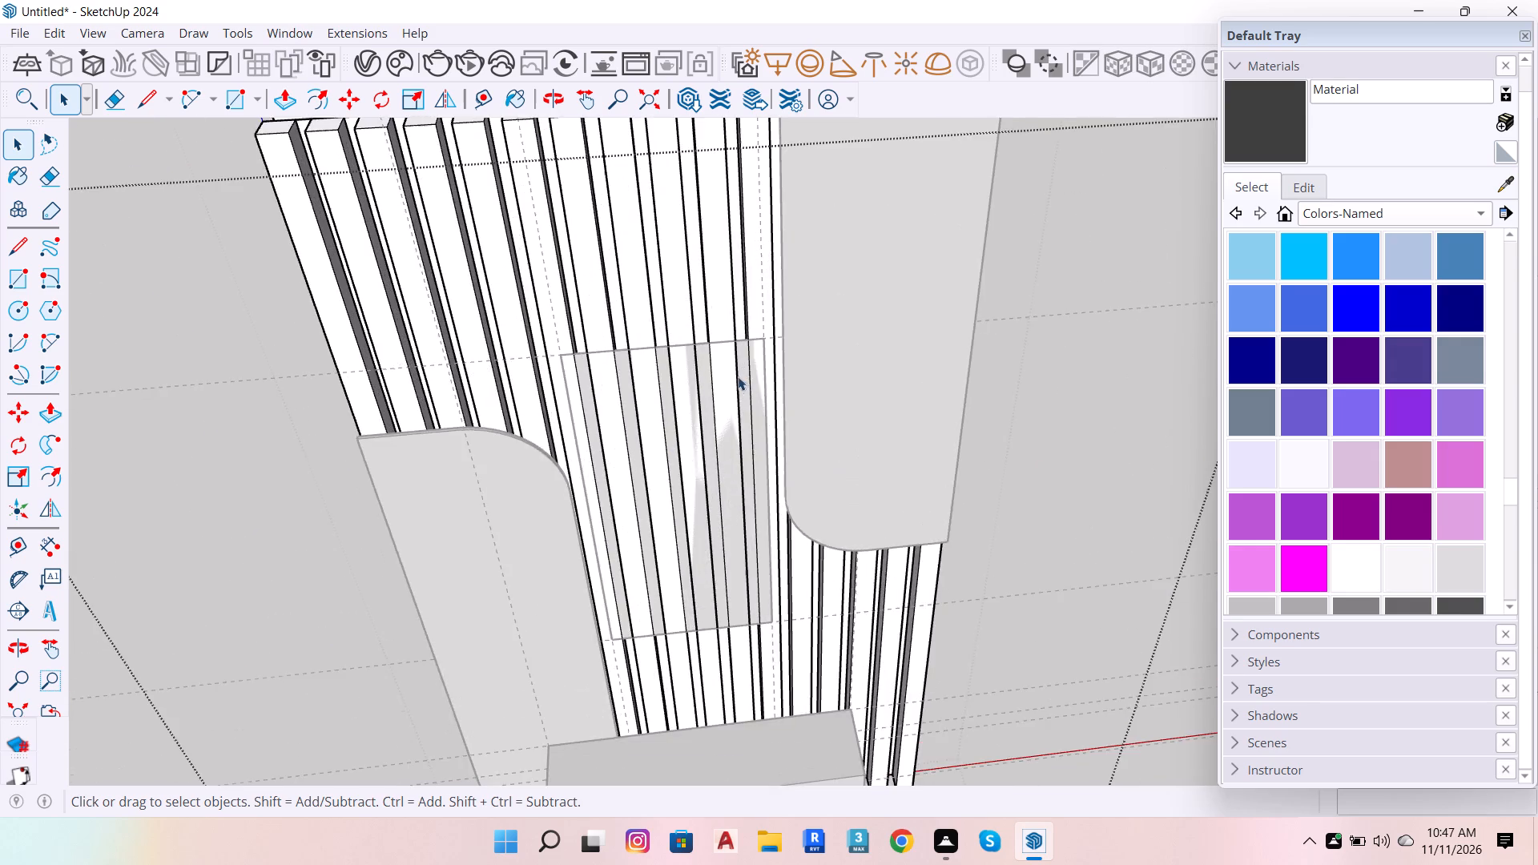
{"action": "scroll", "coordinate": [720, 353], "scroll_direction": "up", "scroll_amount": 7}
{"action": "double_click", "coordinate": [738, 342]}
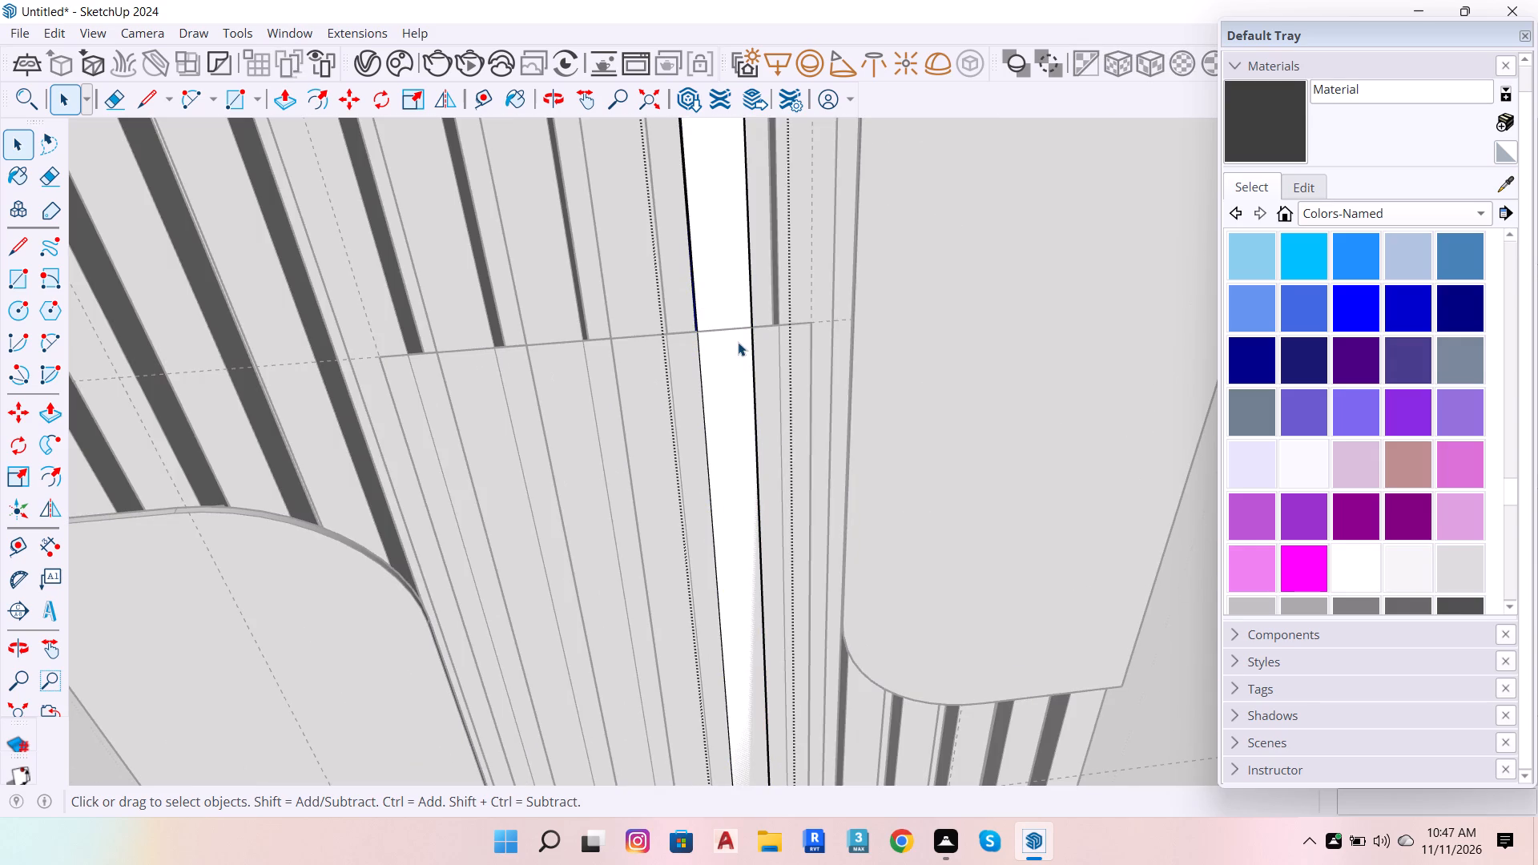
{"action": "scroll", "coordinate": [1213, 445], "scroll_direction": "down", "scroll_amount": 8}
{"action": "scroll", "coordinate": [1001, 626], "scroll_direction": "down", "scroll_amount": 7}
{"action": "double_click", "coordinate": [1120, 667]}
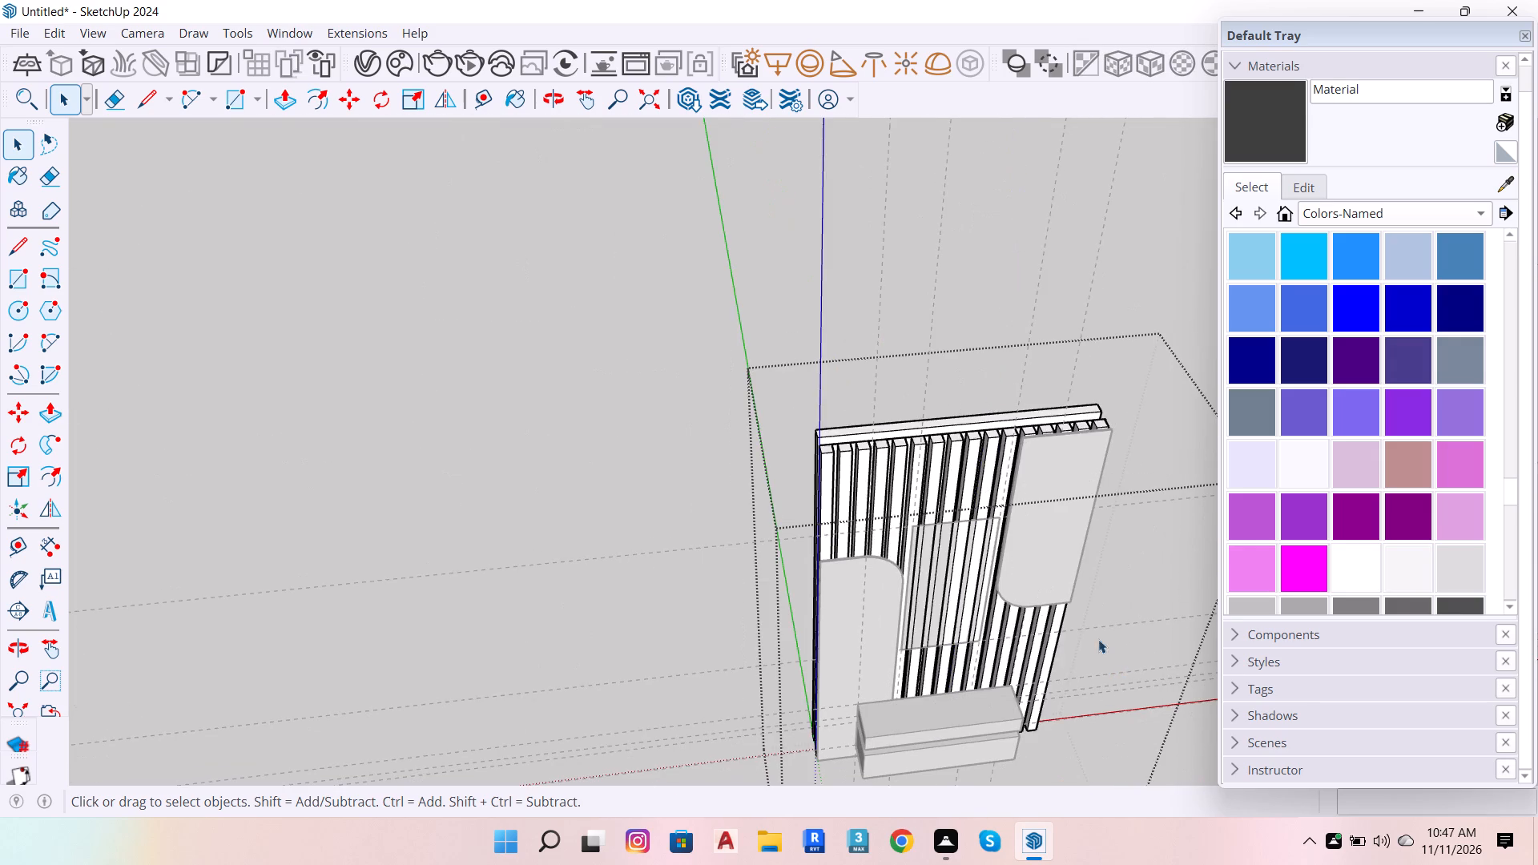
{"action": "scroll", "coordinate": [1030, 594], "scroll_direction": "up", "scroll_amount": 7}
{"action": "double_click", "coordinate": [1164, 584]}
Make a group from the new central rectangle's face and its bounding edges.
{"action": "scroll", "coordinate": [926, 477], "scroll_direction": "up", "scroll_amount": 2}
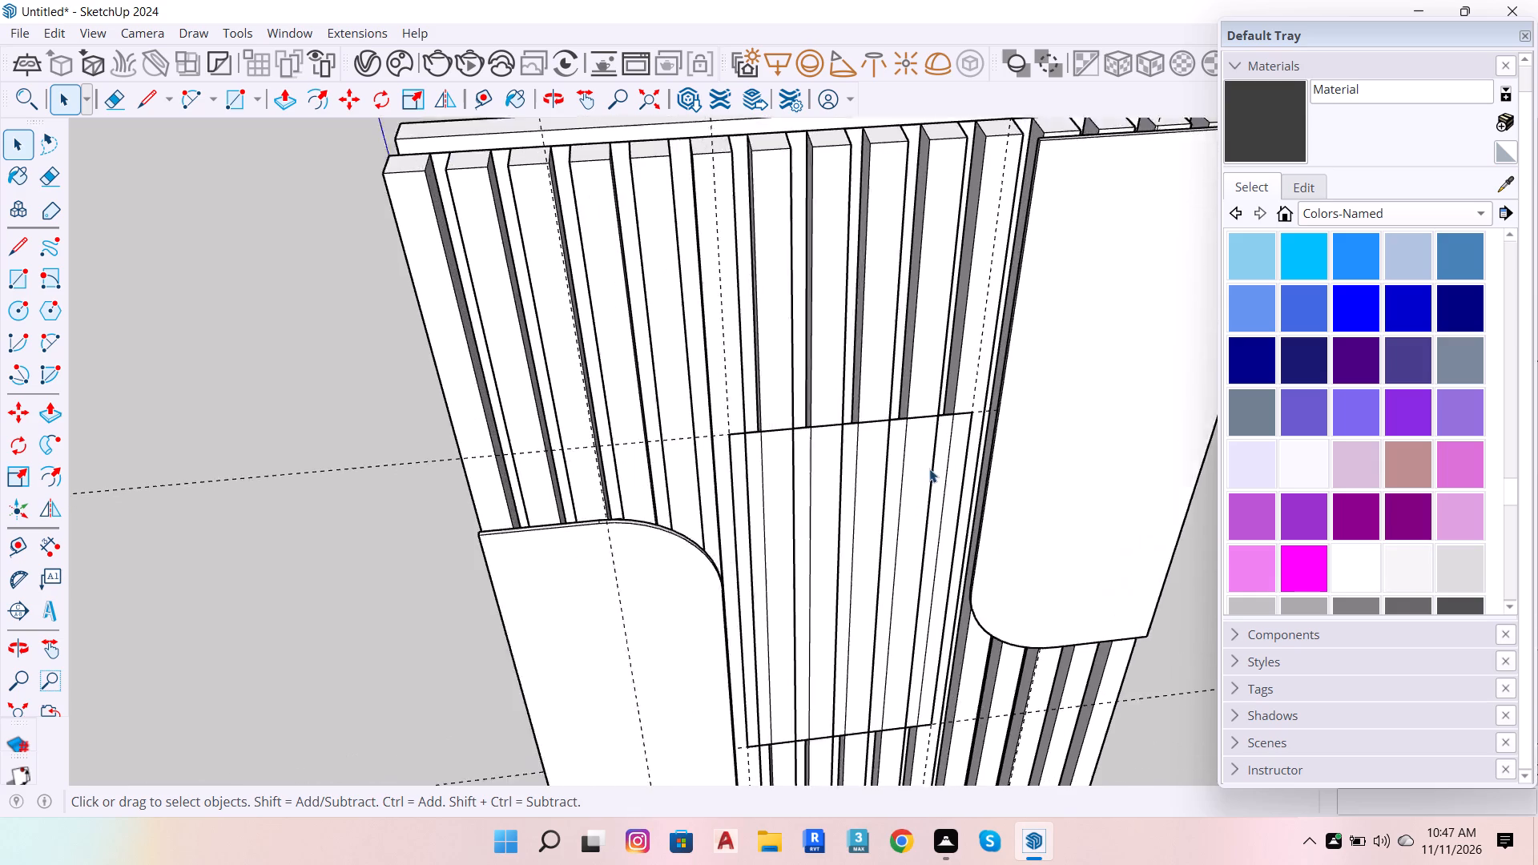
{"action": "scroll", "coordinate": [929, 469], "scroll_direction": "up", "scroll_amount": 2}
{"action": "double_click", "coordinate": [892, 431]}
{"action": "left_click", "coordinate": [892, 431]}
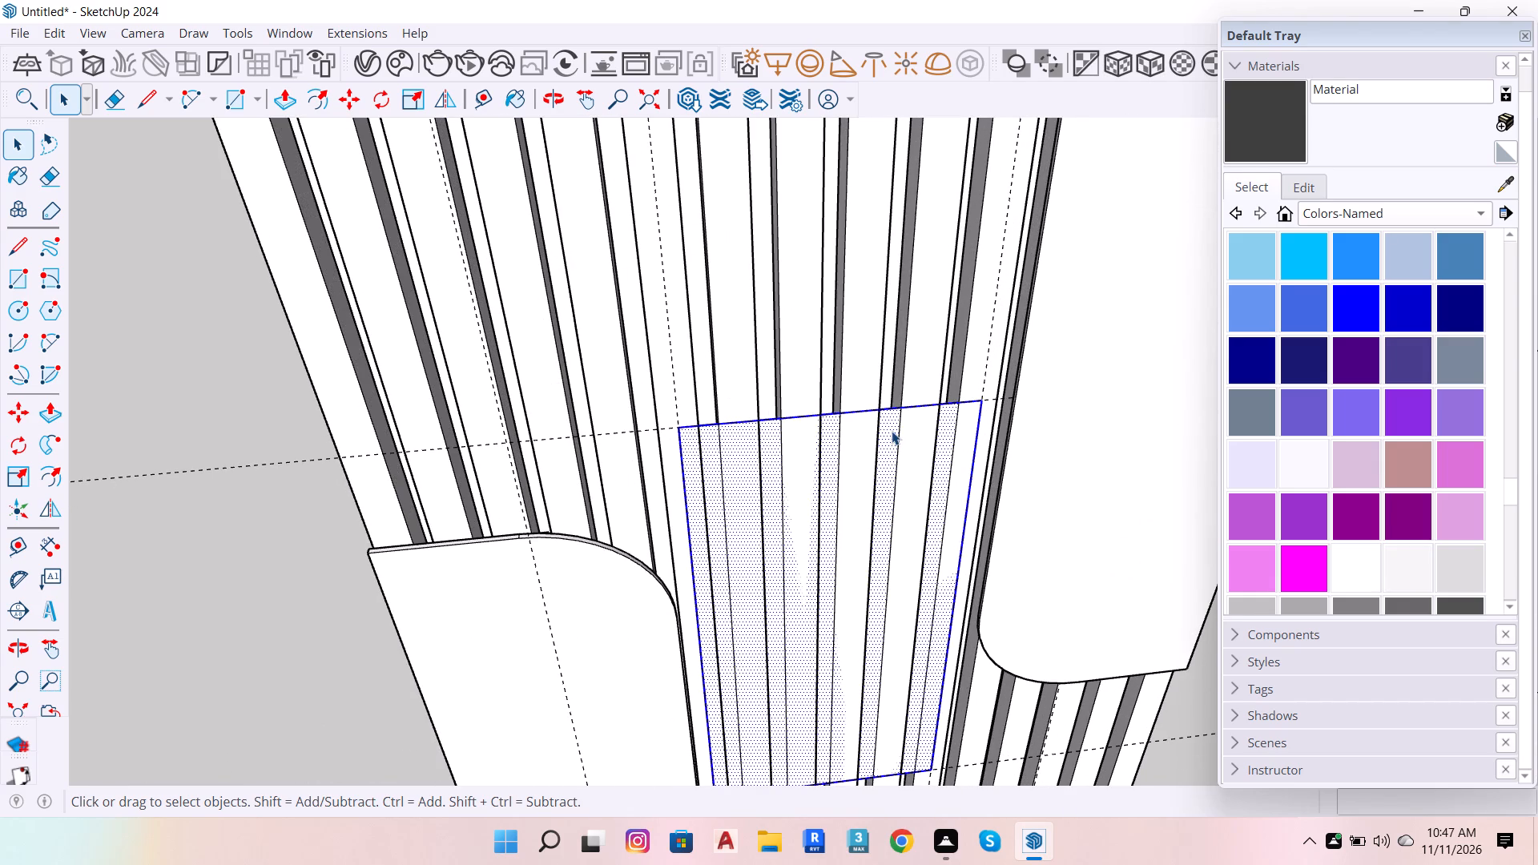
{"action": "left_click", "coordinate": [892, 431]}
{"action": "right_click", "coordinate": [892, 431]}
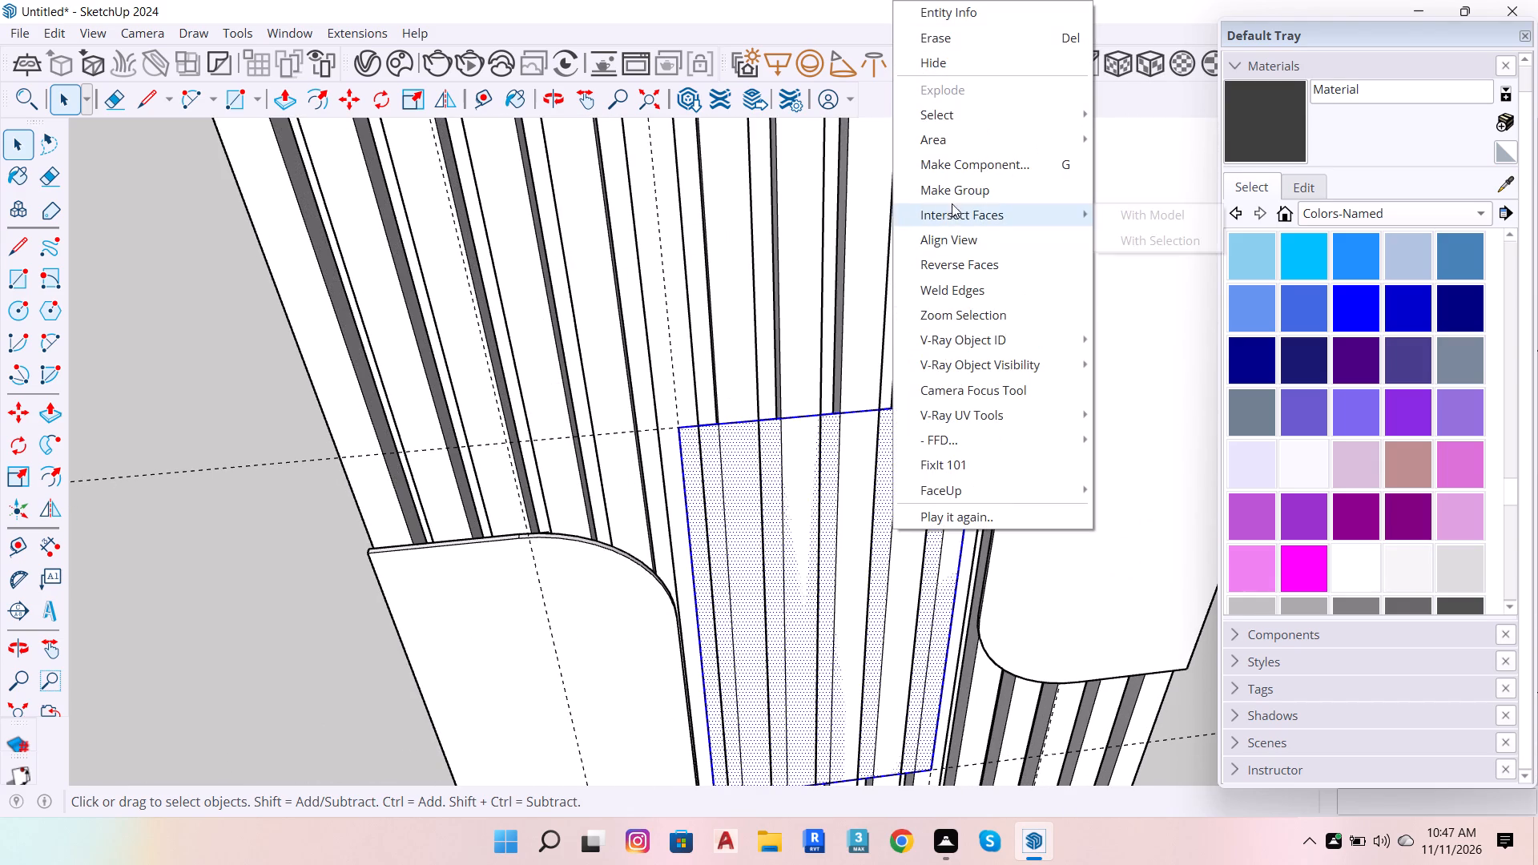
{"action": "left_click", "coordinate": [960, 198]}
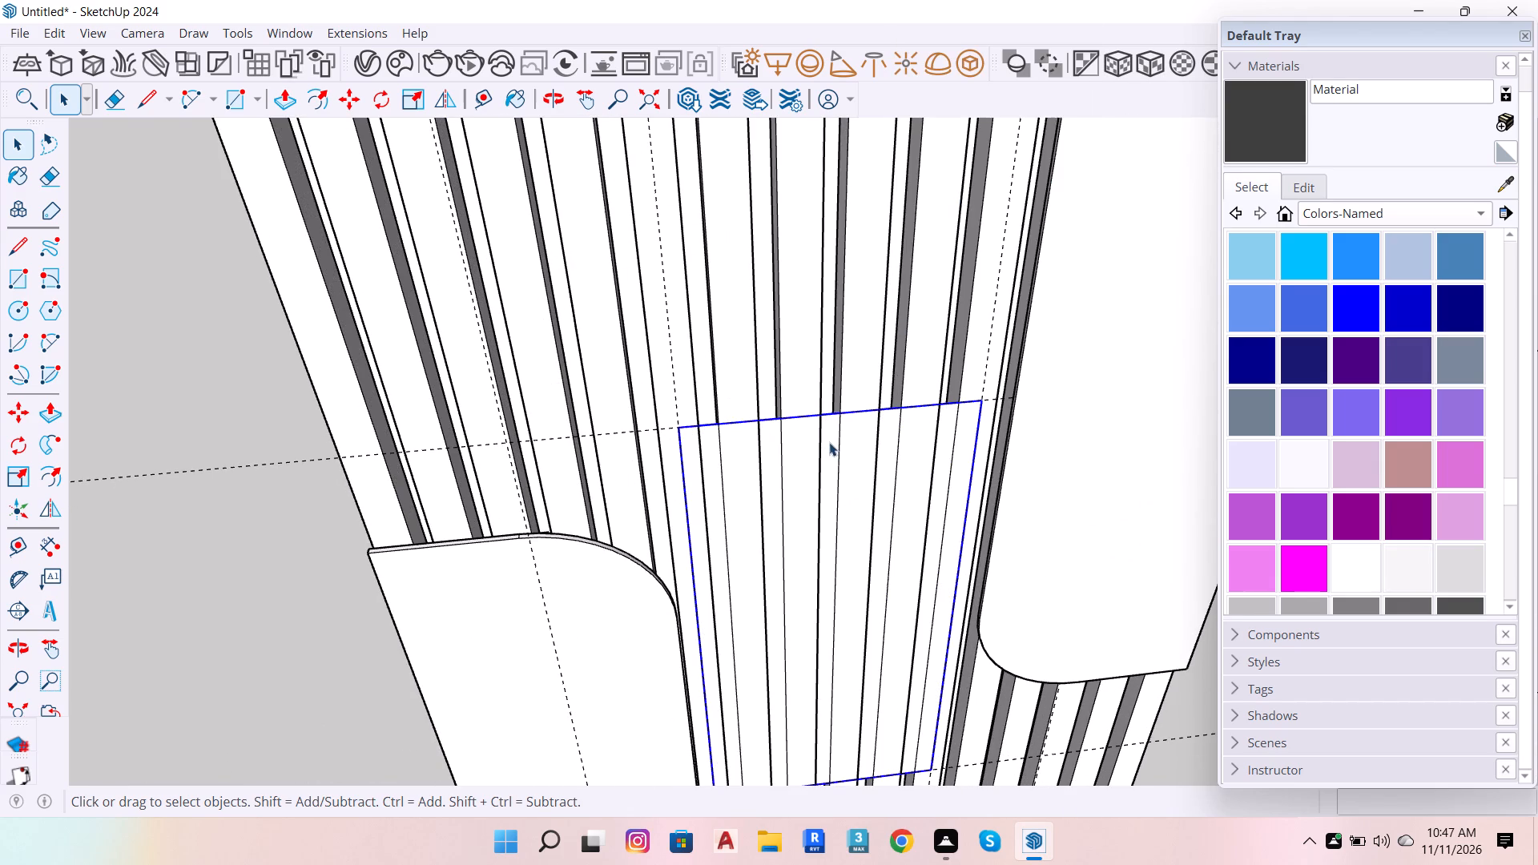
Extrude the central rectangle's face 10 mm outward inside its group.
{"action": "double_click", "coordinate": [829, 442]}
{"action": "left_click", "coordinate": [829, 442]}
{"action": "key", "text": "p"}
{"action": "left_click", "coordinate": [829, 442]}
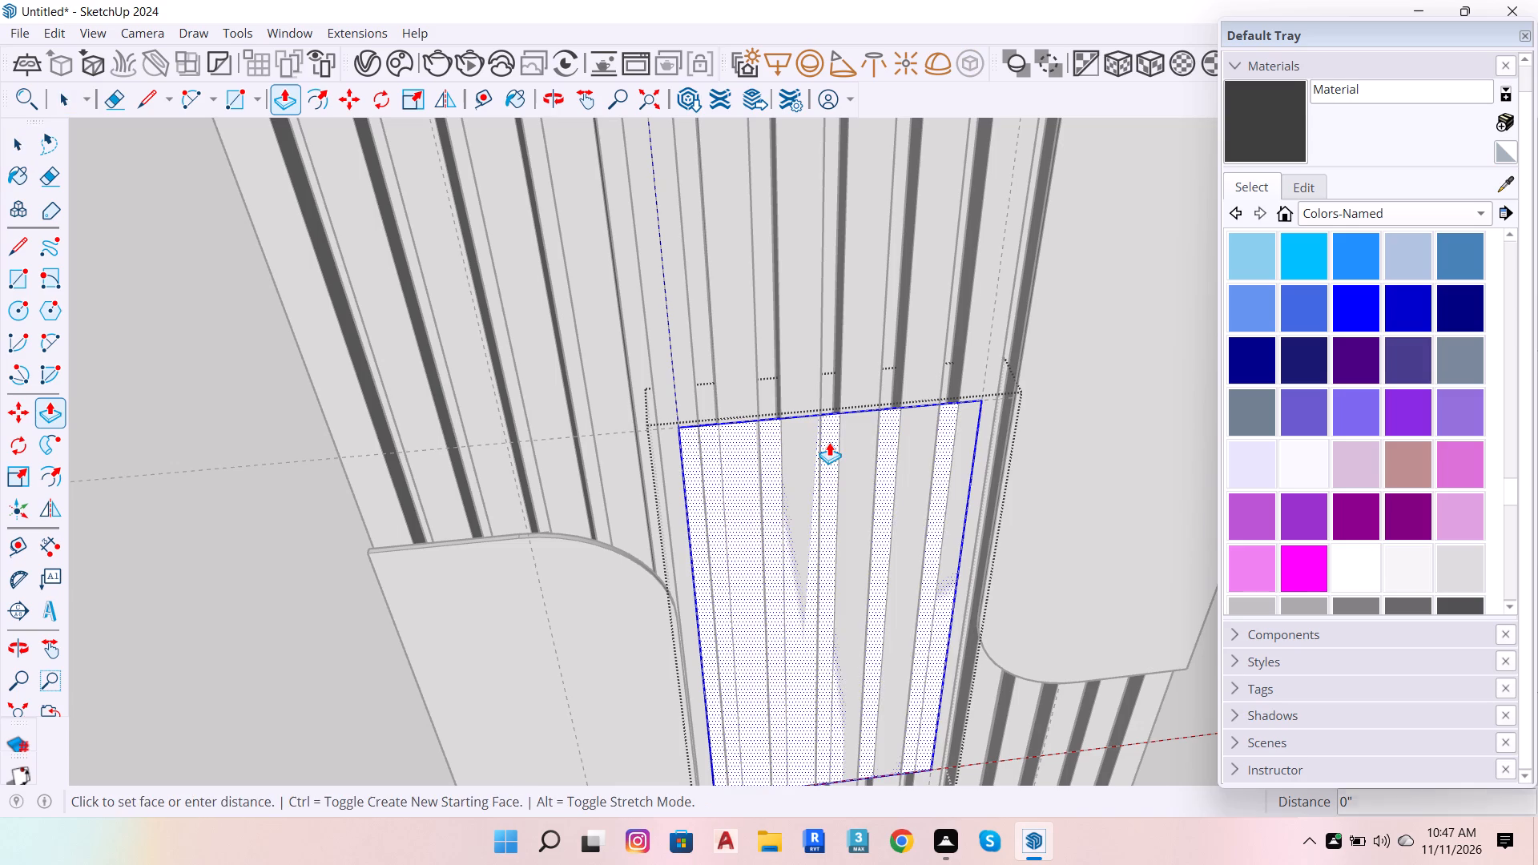
{"action": "type", "text": "10MM"}
{"action": "key", "text": "Return"}
{"action": "key", "text": "space"}
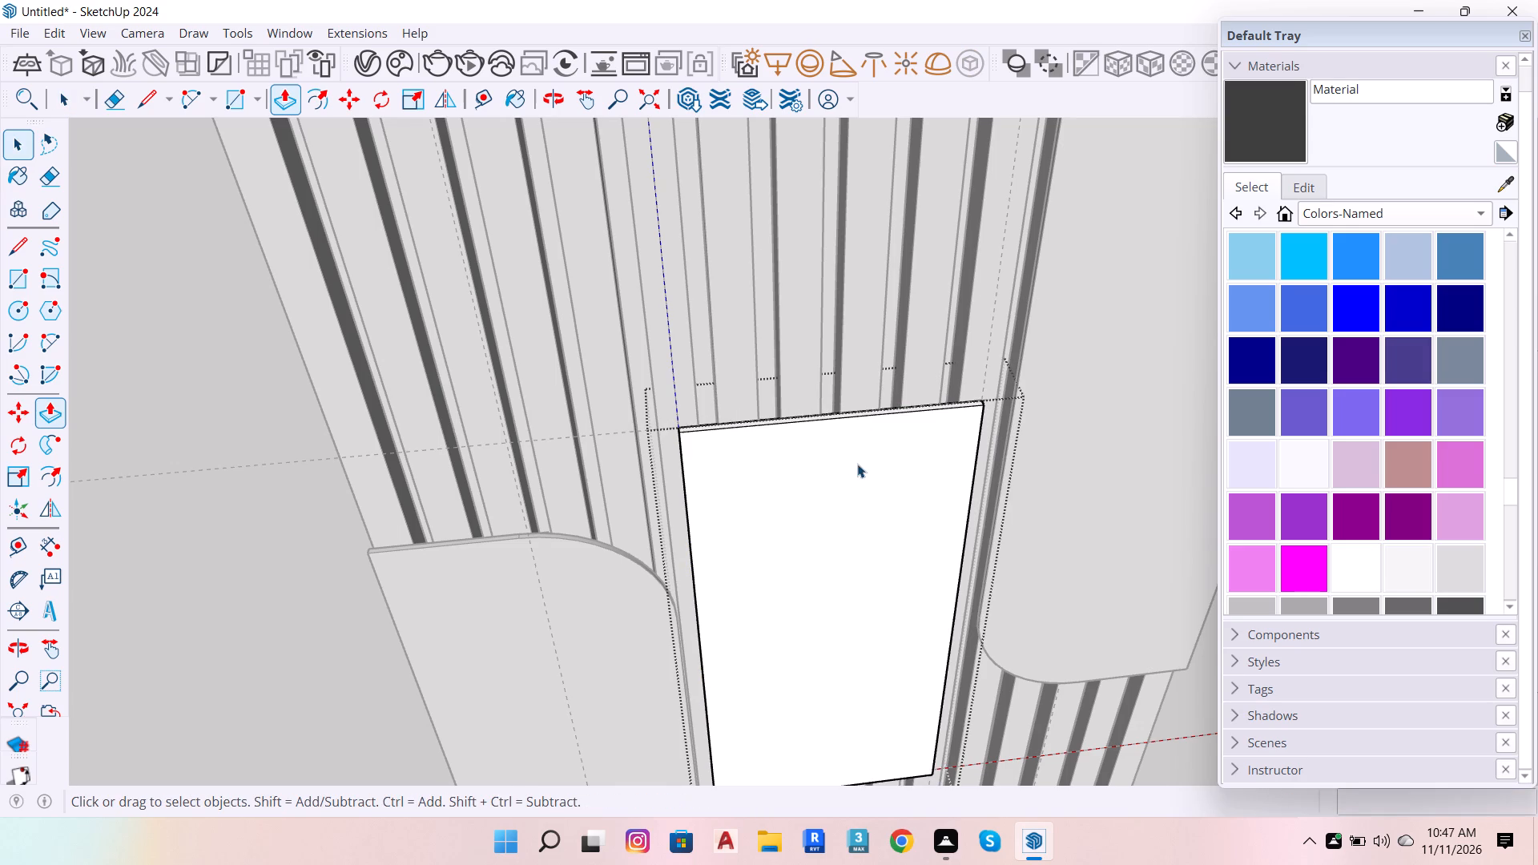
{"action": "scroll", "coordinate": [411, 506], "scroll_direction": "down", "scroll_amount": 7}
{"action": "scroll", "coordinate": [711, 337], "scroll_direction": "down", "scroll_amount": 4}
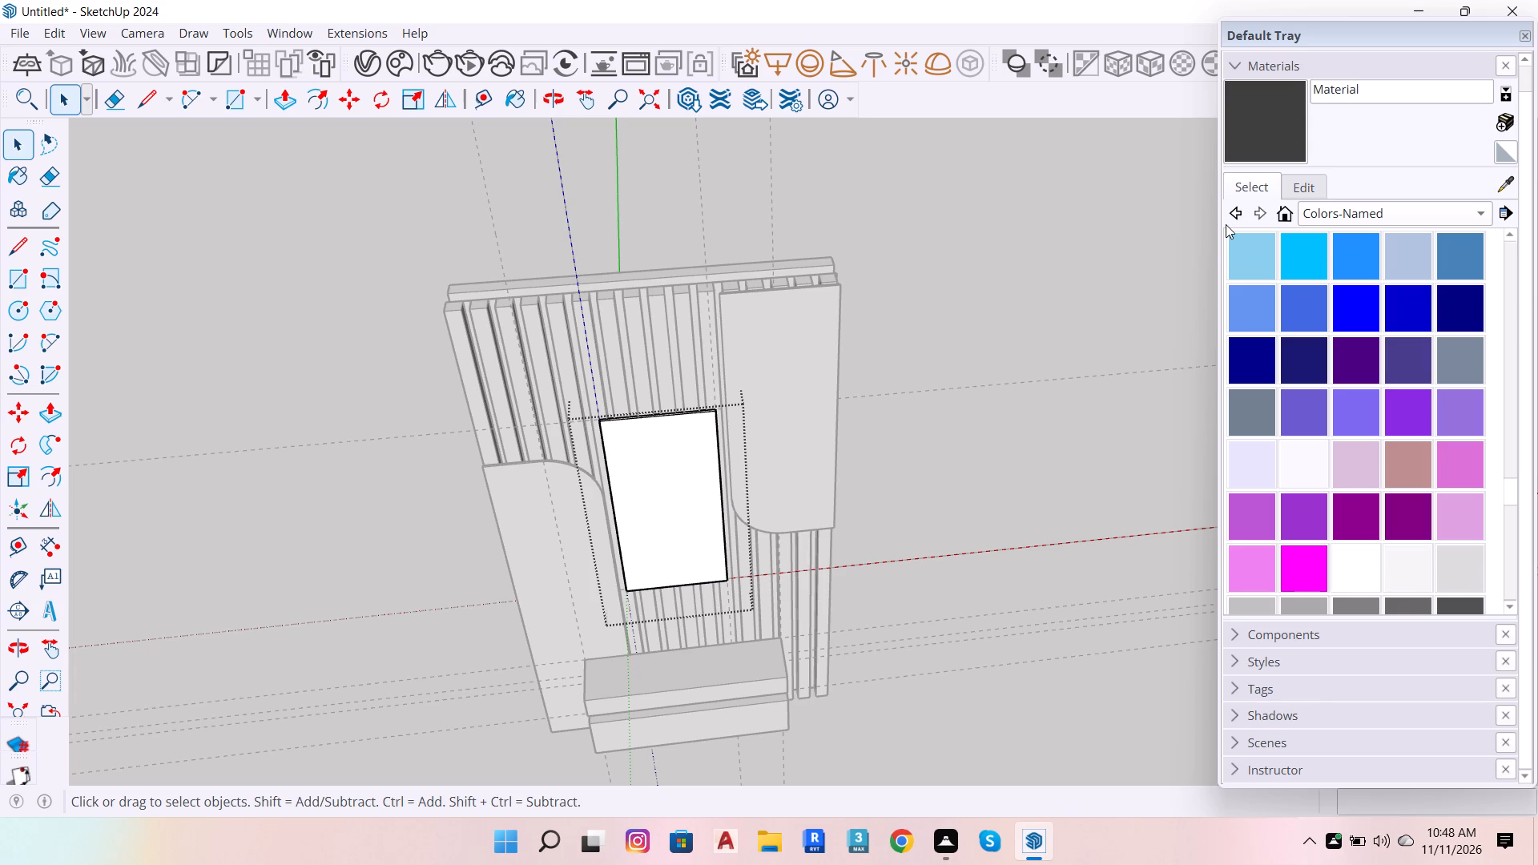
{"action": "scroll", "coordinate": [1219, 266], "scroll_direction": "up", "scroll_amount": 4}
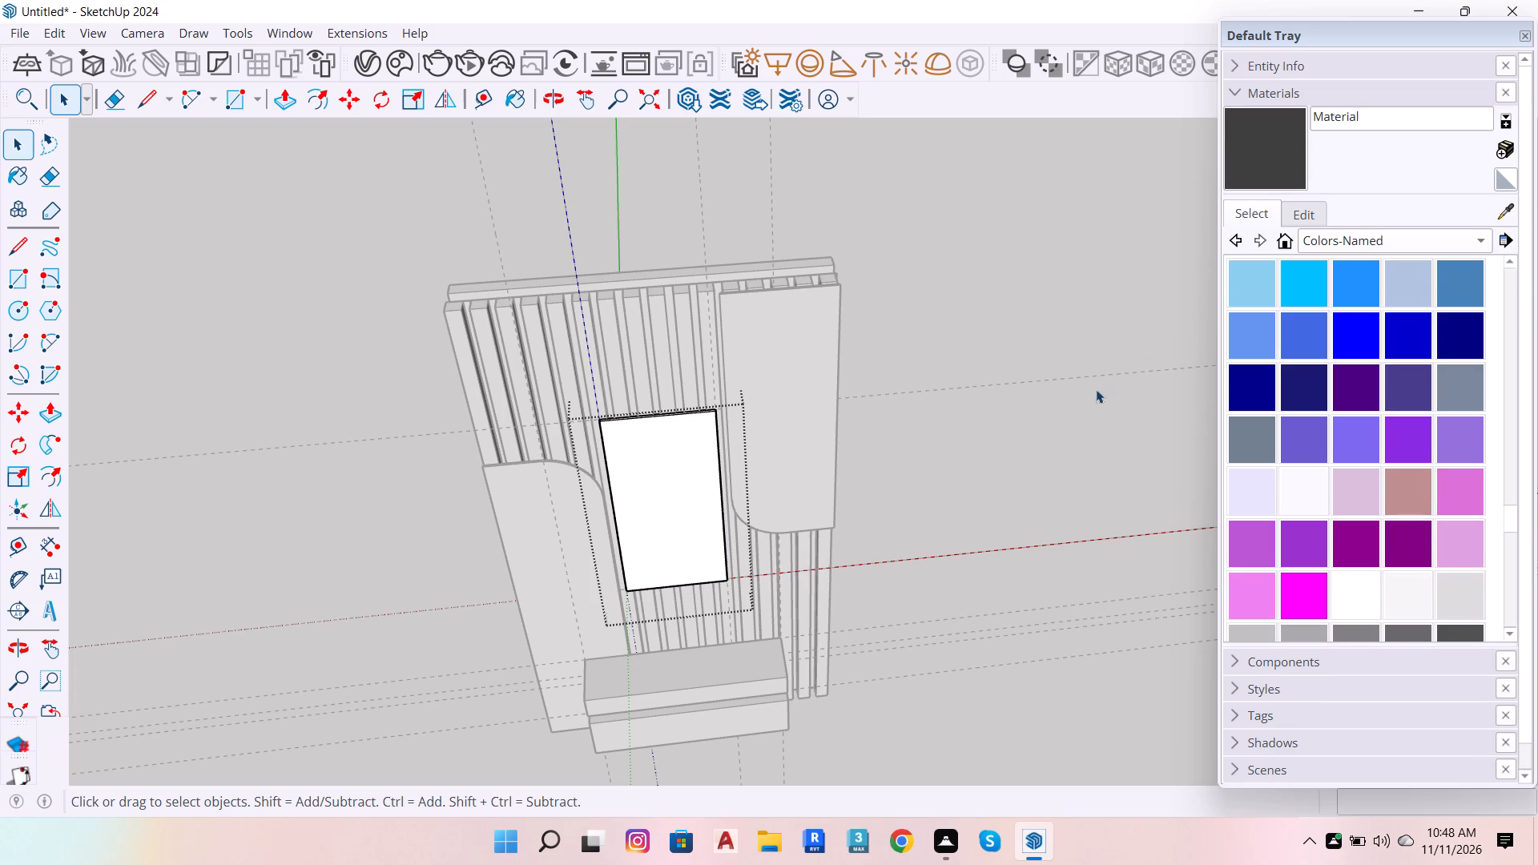
Inside the central panel's group, place vertical guides 6" inward from both side edges of the front face.
{"action": "left_click", "coordinate": [1053, 402]}
{"action": "key", "text": "space"}
{"action": "scroll", "coordinate": [644, 410], "scroll_direction": "up", "scroll_amount": 6}
{"action": "double_click", "coordinate": [641, 459]}
{"action": "scroll", "coordinate": [613, 492], "scroll_direction": "up", "scroll_amount": 5}
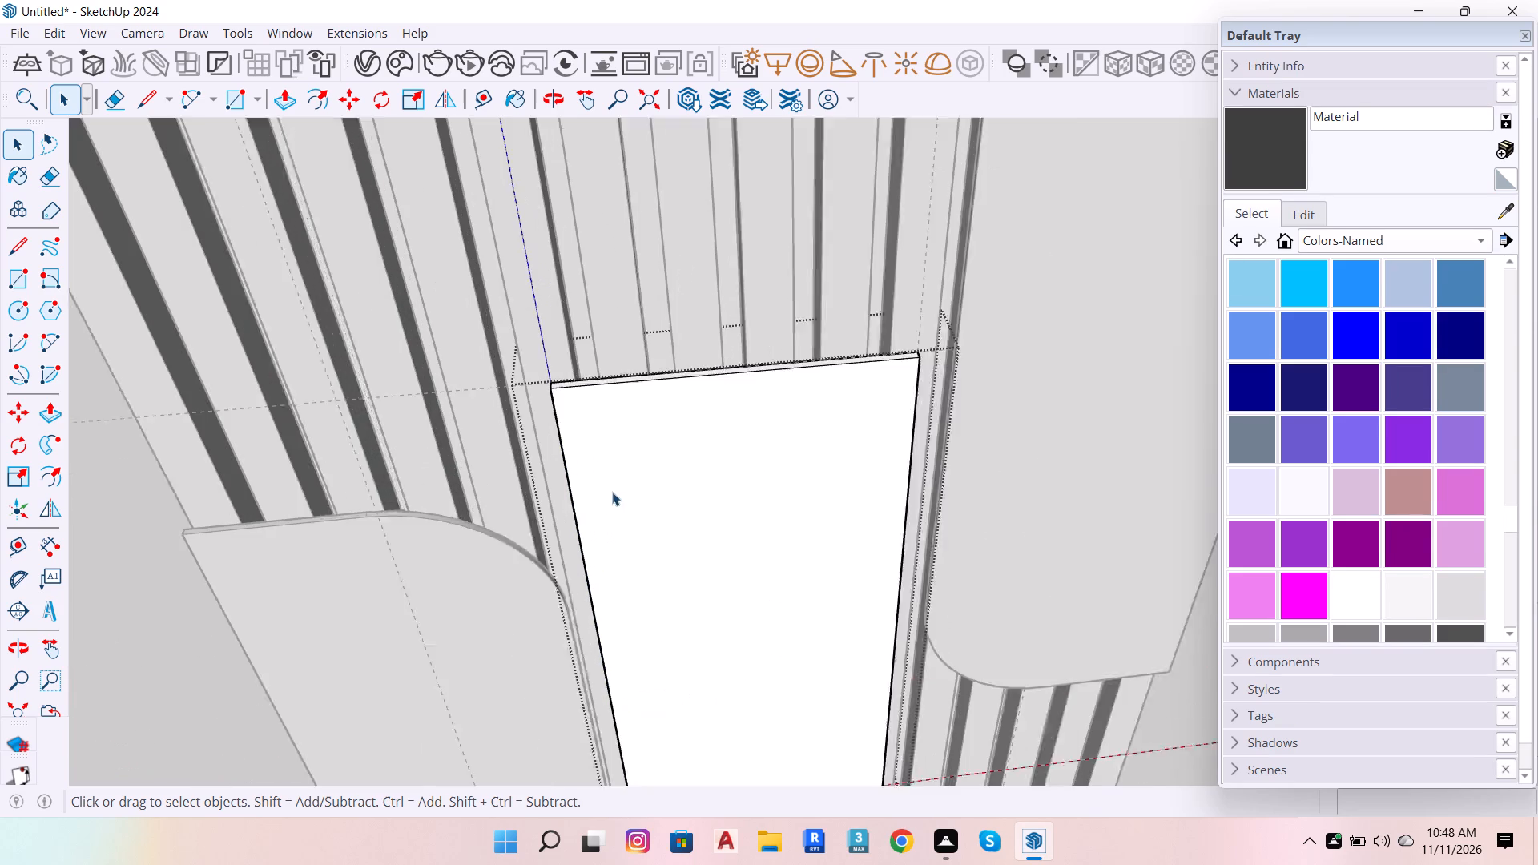
{"action": "scroll", "coordinate": [612, 492], "scroll_direction": "up", "scroll_amount": 2}
{"action": "key", "text": "t"}
{"action": "left_click", "coordinate": [553, 473]}
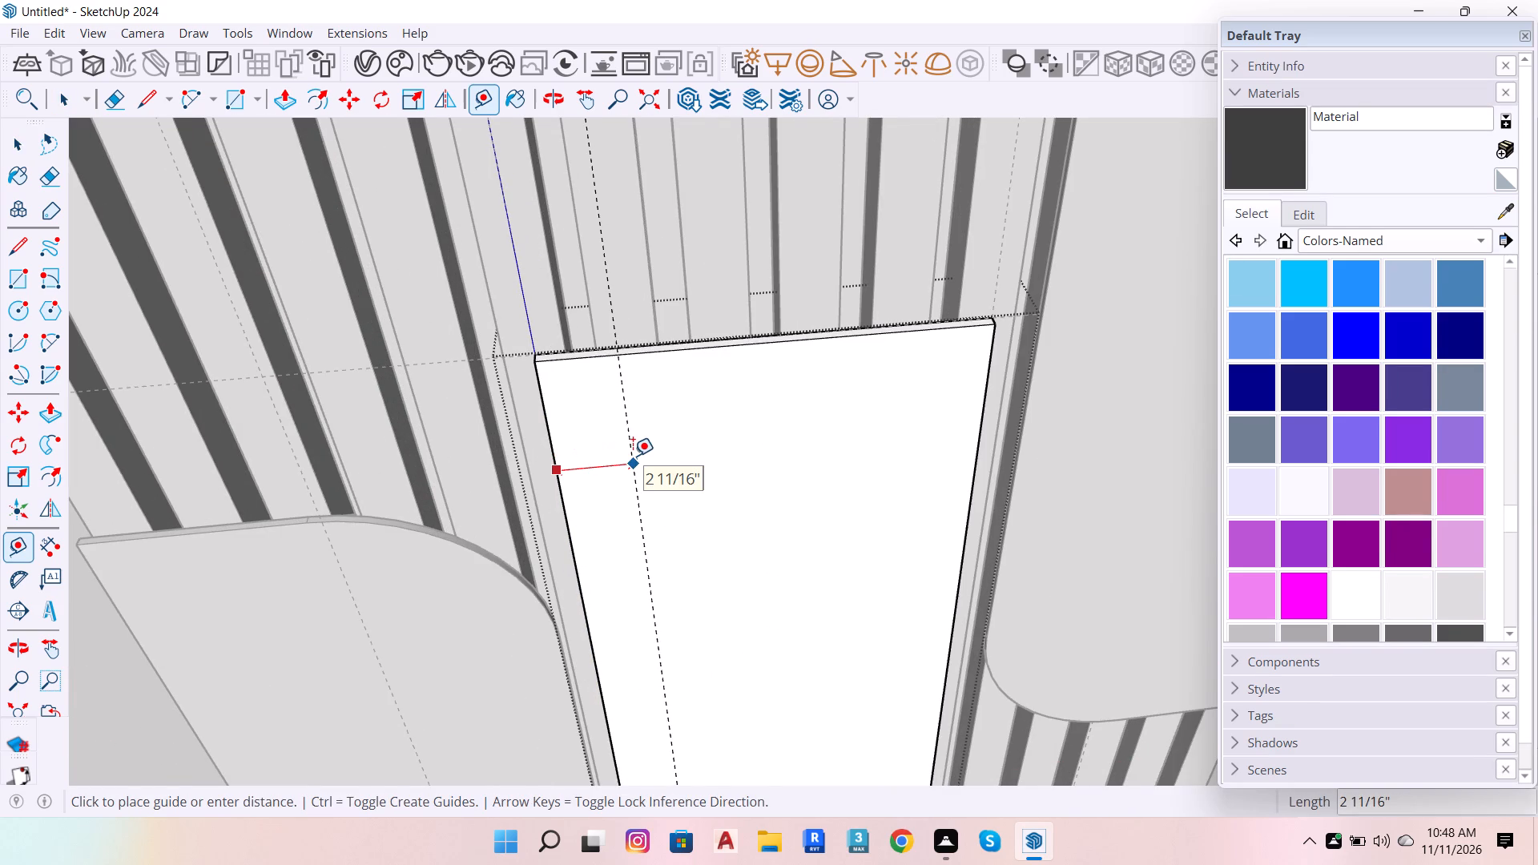
{"action": "key", "text": "6"}
{"action": "key", "text": "Return"}
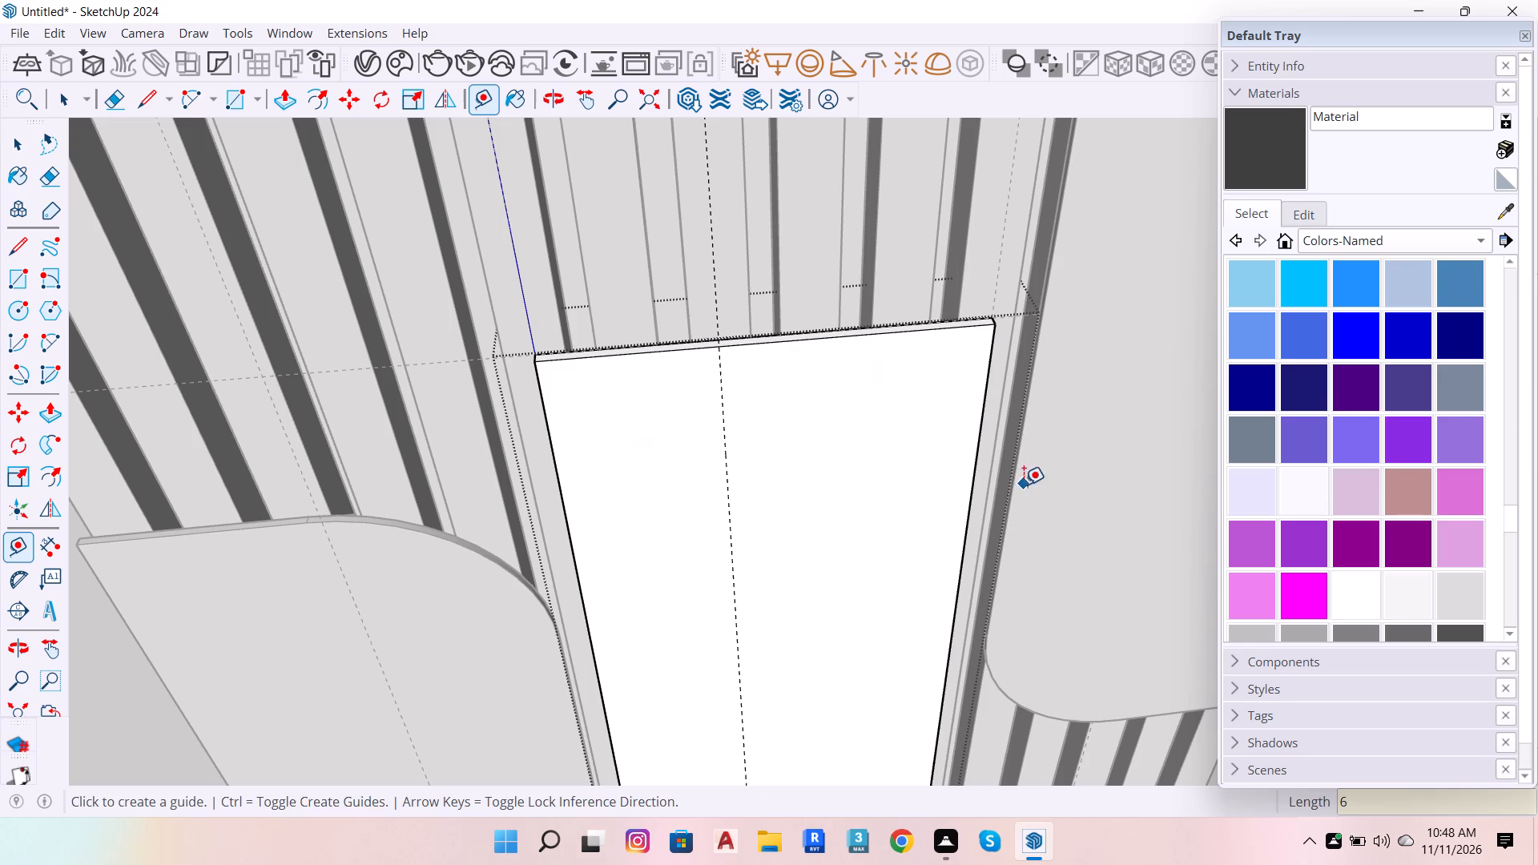
{"action": "left_click", "coordinate": [977, 489]}
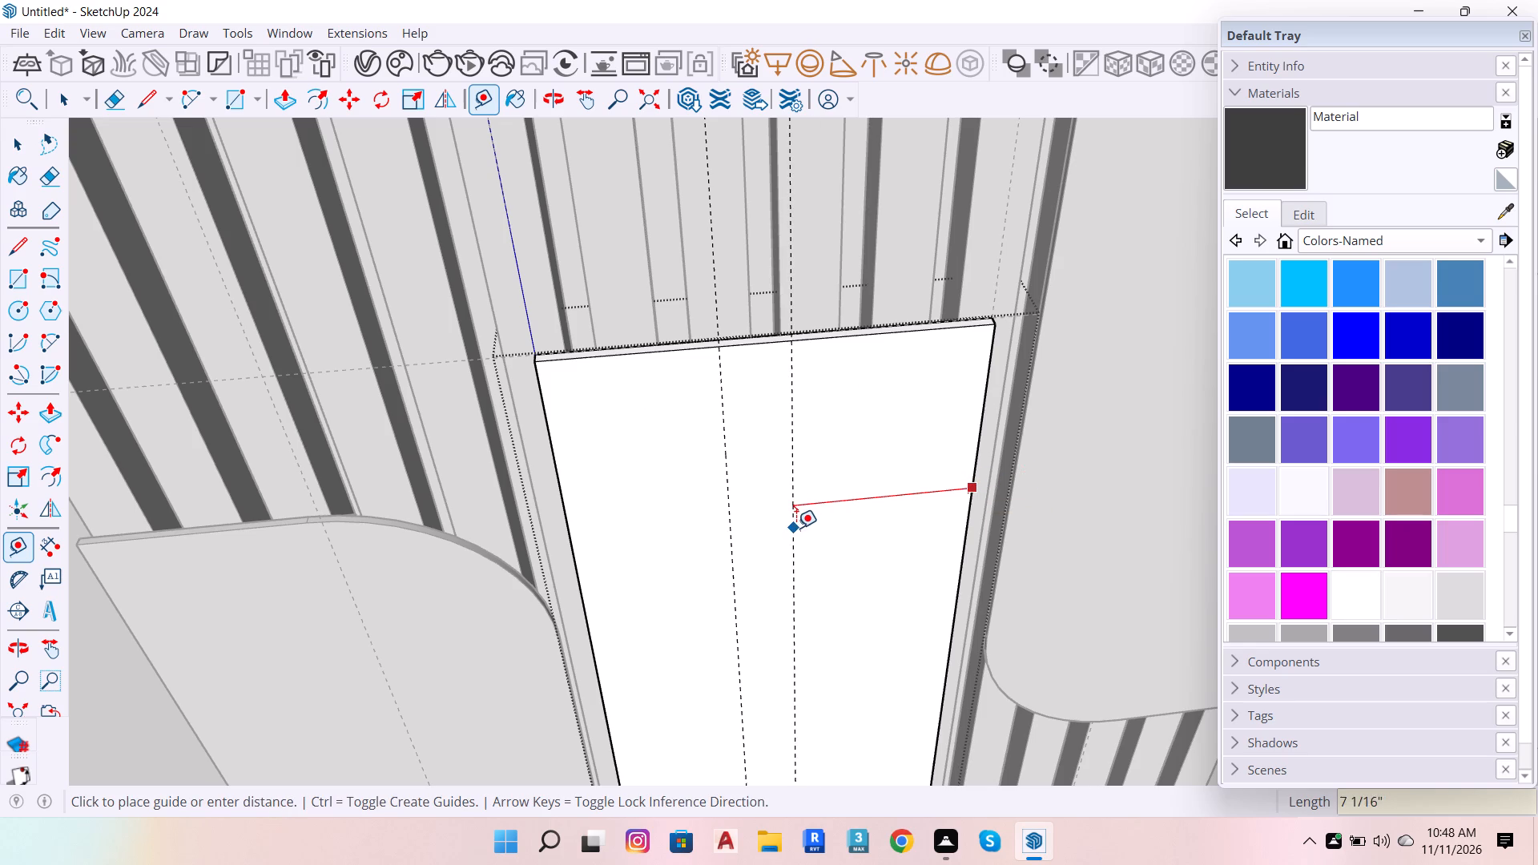
{"action": "key", "text": "6"}
{"action": "key", "text": "Return"}
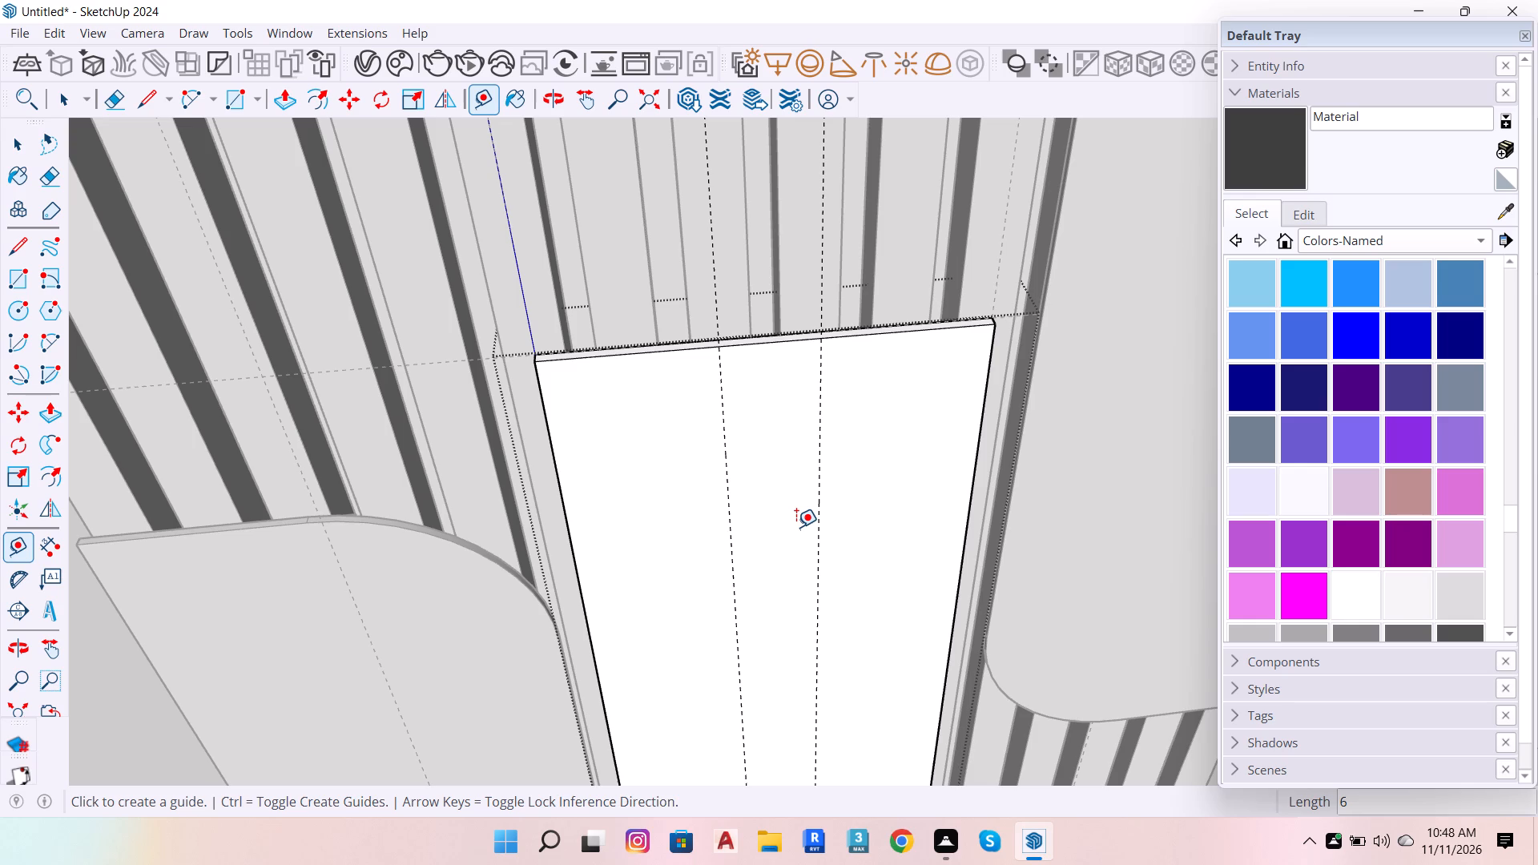
Place horizontal guides 6" inward from the top and bottom edges of the central panel's front face.
{"action": "scroll", "coordinate": [792, 369], "scroll_direction": "down", "scroll_amount": 5}
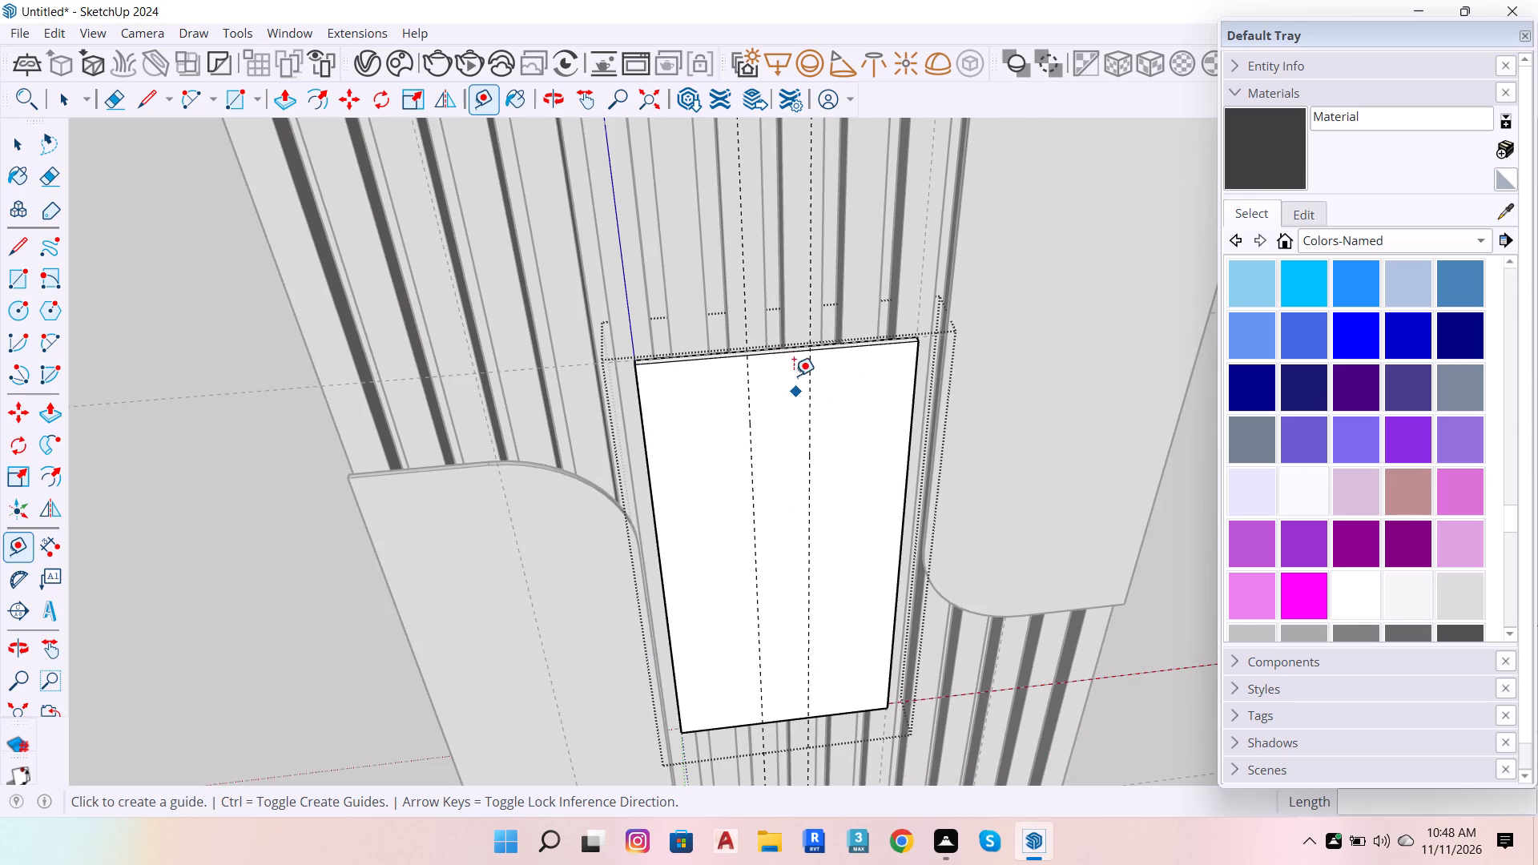
{"action": "left_click", "coordinate": [793, 352]}
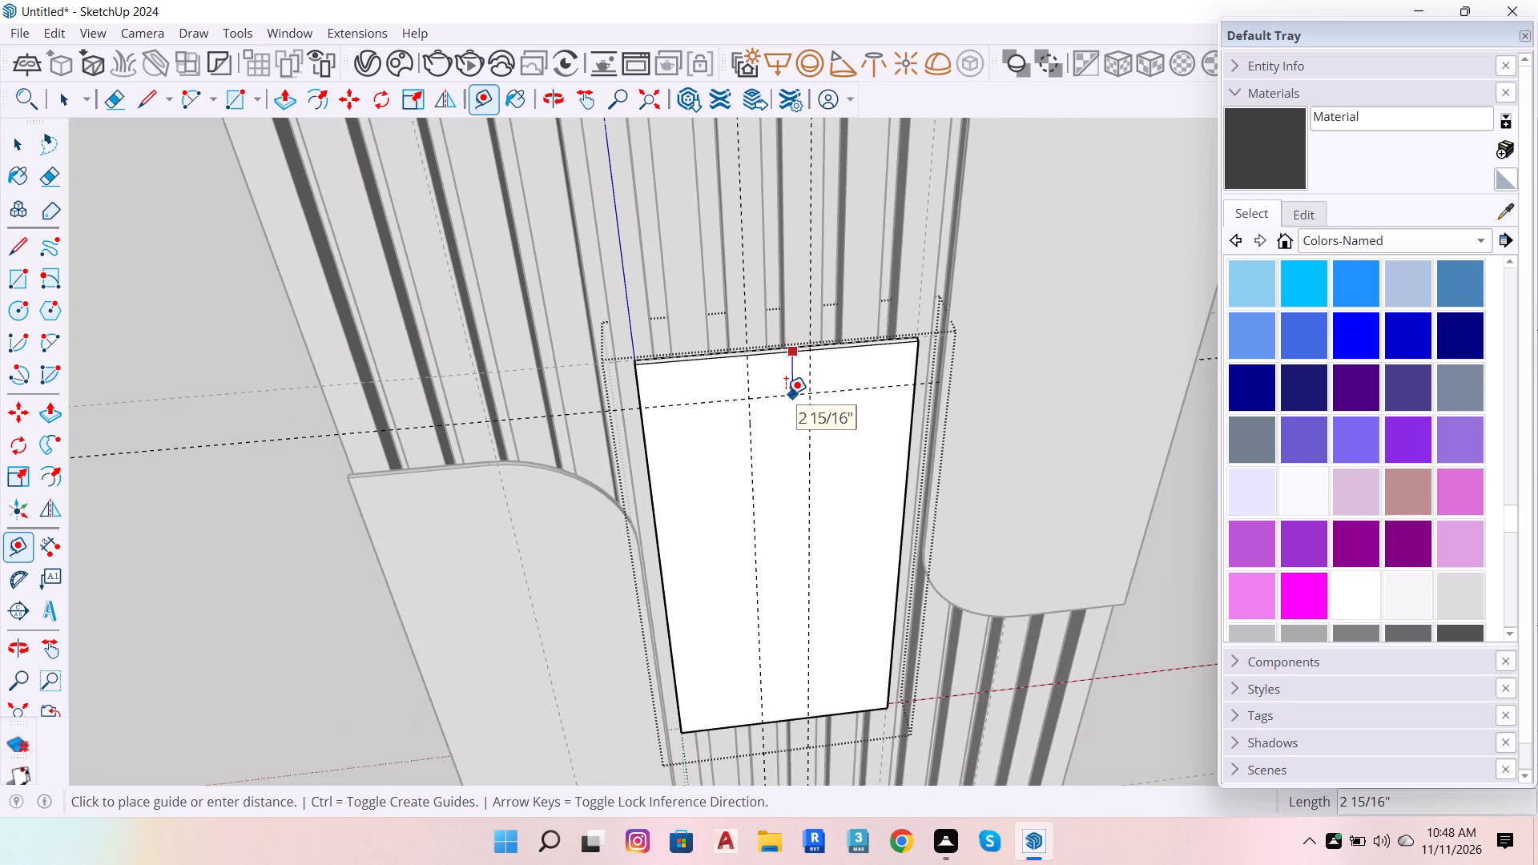
{"action": "key", "text": "6"}
{"action": "key", "text": "Return"}
{"action": "scroll", "coordinate": [753, 400], "scroll_direction": "down", "scroll_amount": 5}
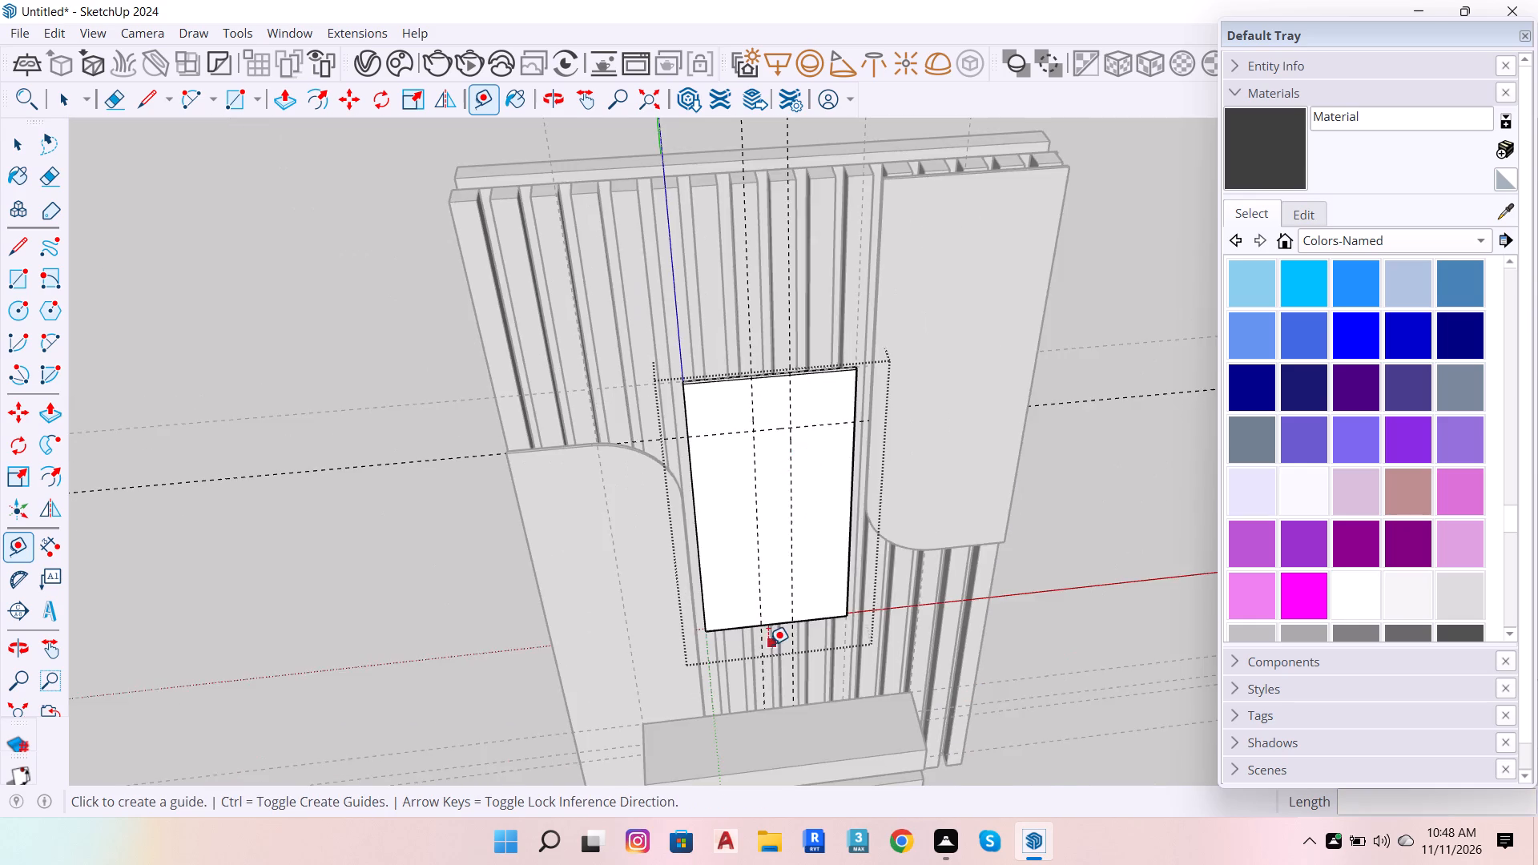
{"action": "scroll", "coordinate": [768, 645], "scroll_direction": "up", "scroll_amount": 5}
{"action": "left_click", "coordinate": [781, 605]}
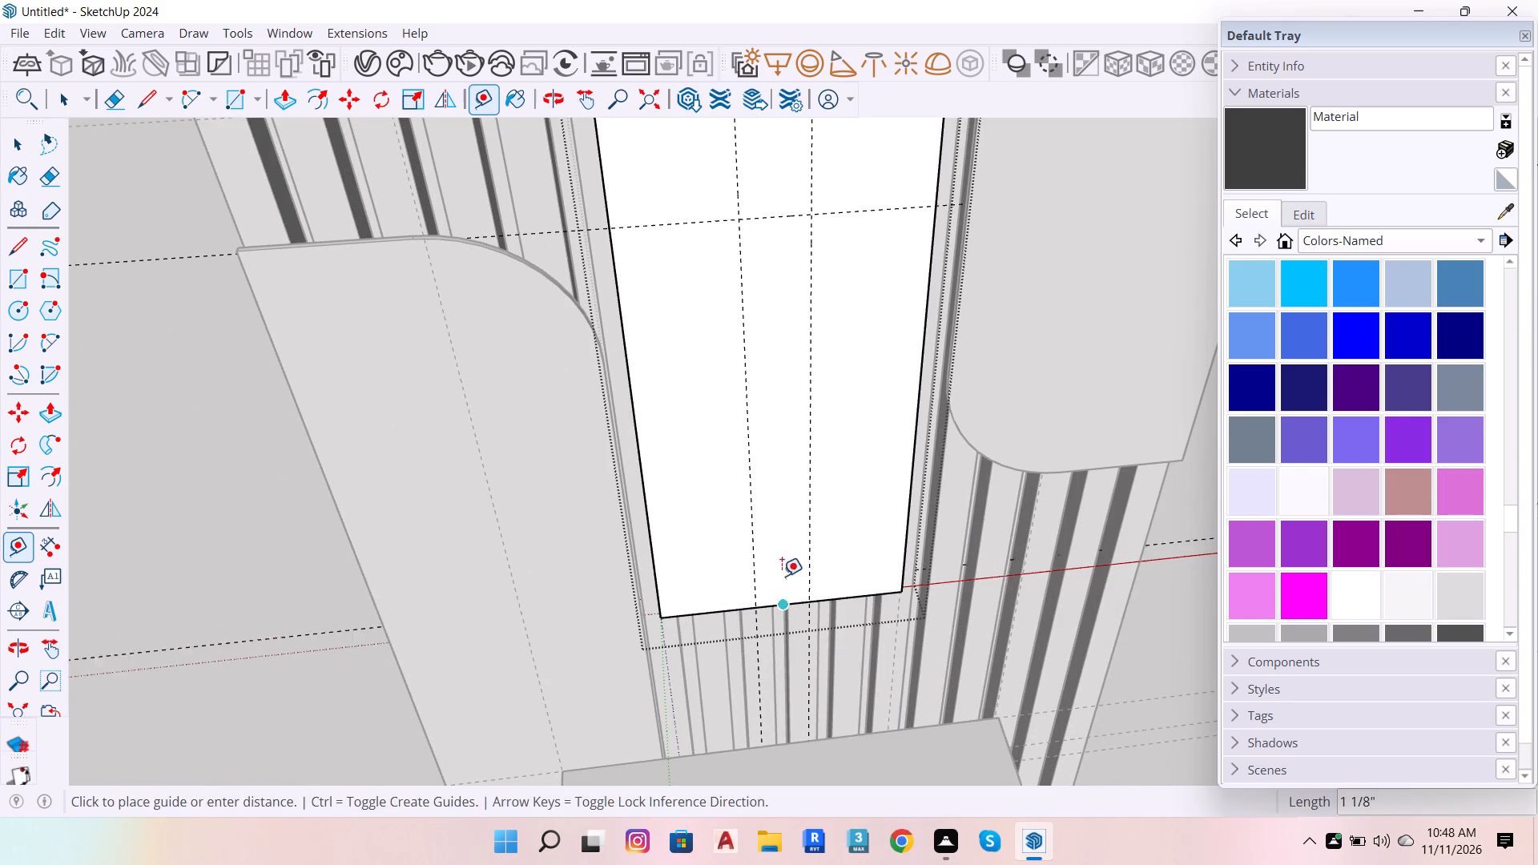
{"action": "key", "text": "6"}
{"action": "key", "text": "Return"}
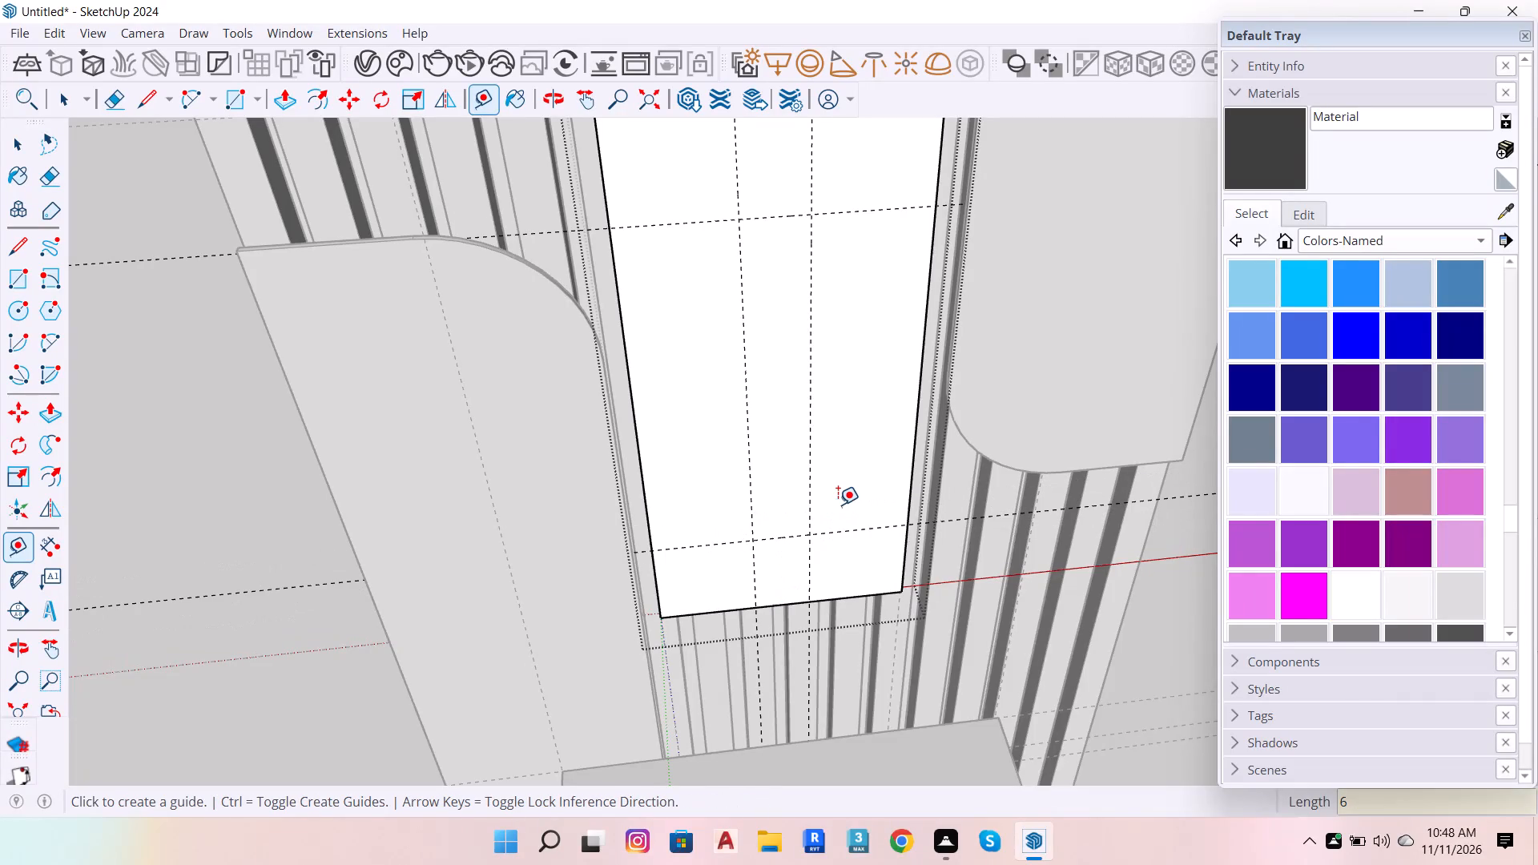
Activate the 2 Point Arc tool and set it to 99 sides.
{"action": "key", "text": "space"}
{"action": "scroll", "coordinate": [630, 531], "scroll_direction": "down", "scroll_amount": 7}
{"action": "scroll", "coordinate": [751, 659], "scroll_direction": "up", "scroll_amount": 8}
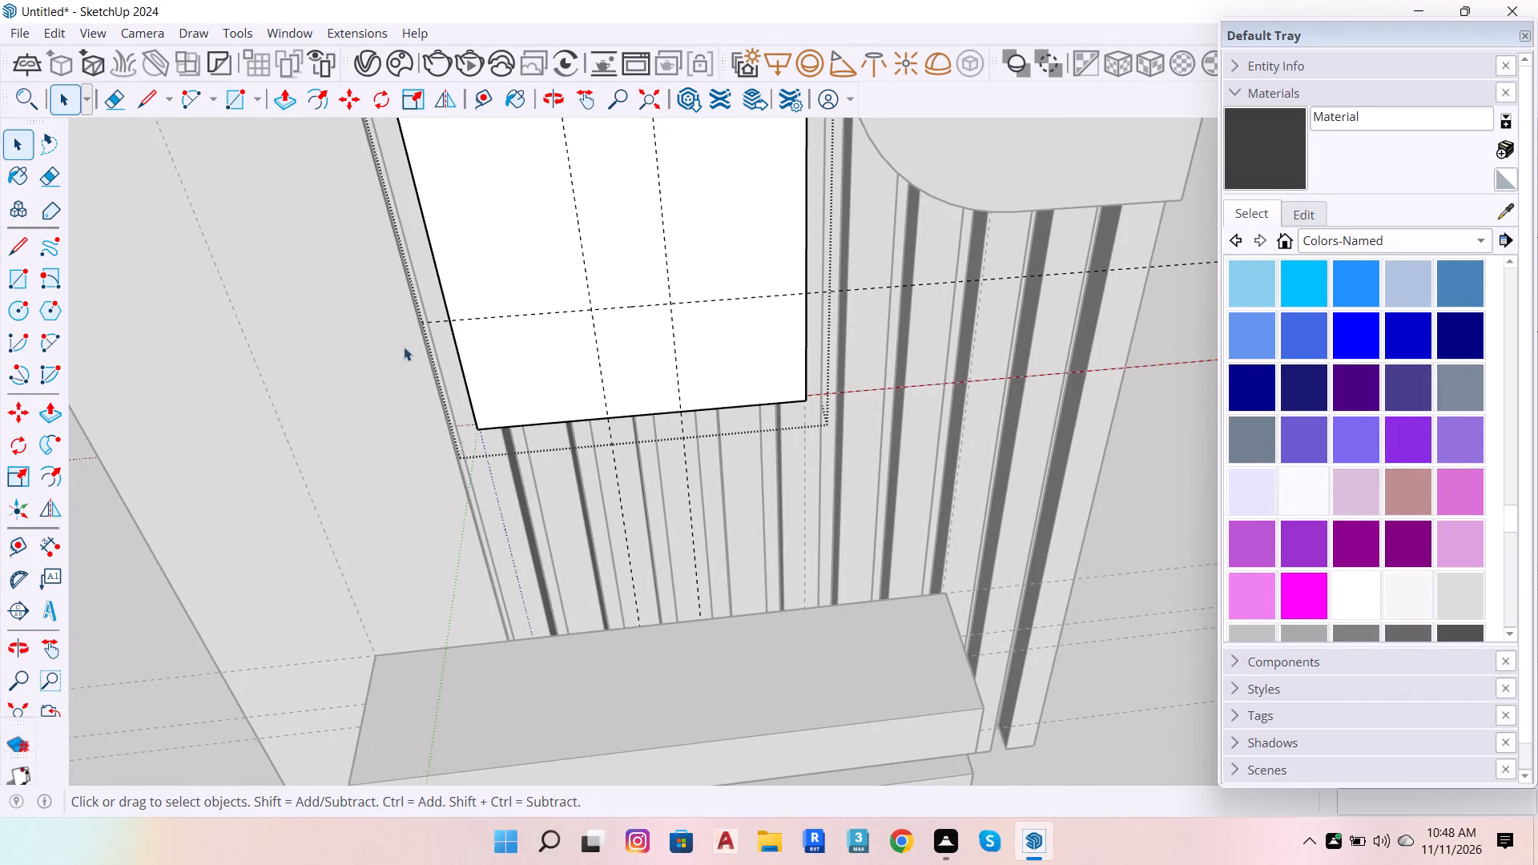
{"action": "left_click", "coordinate": [49, 344]}
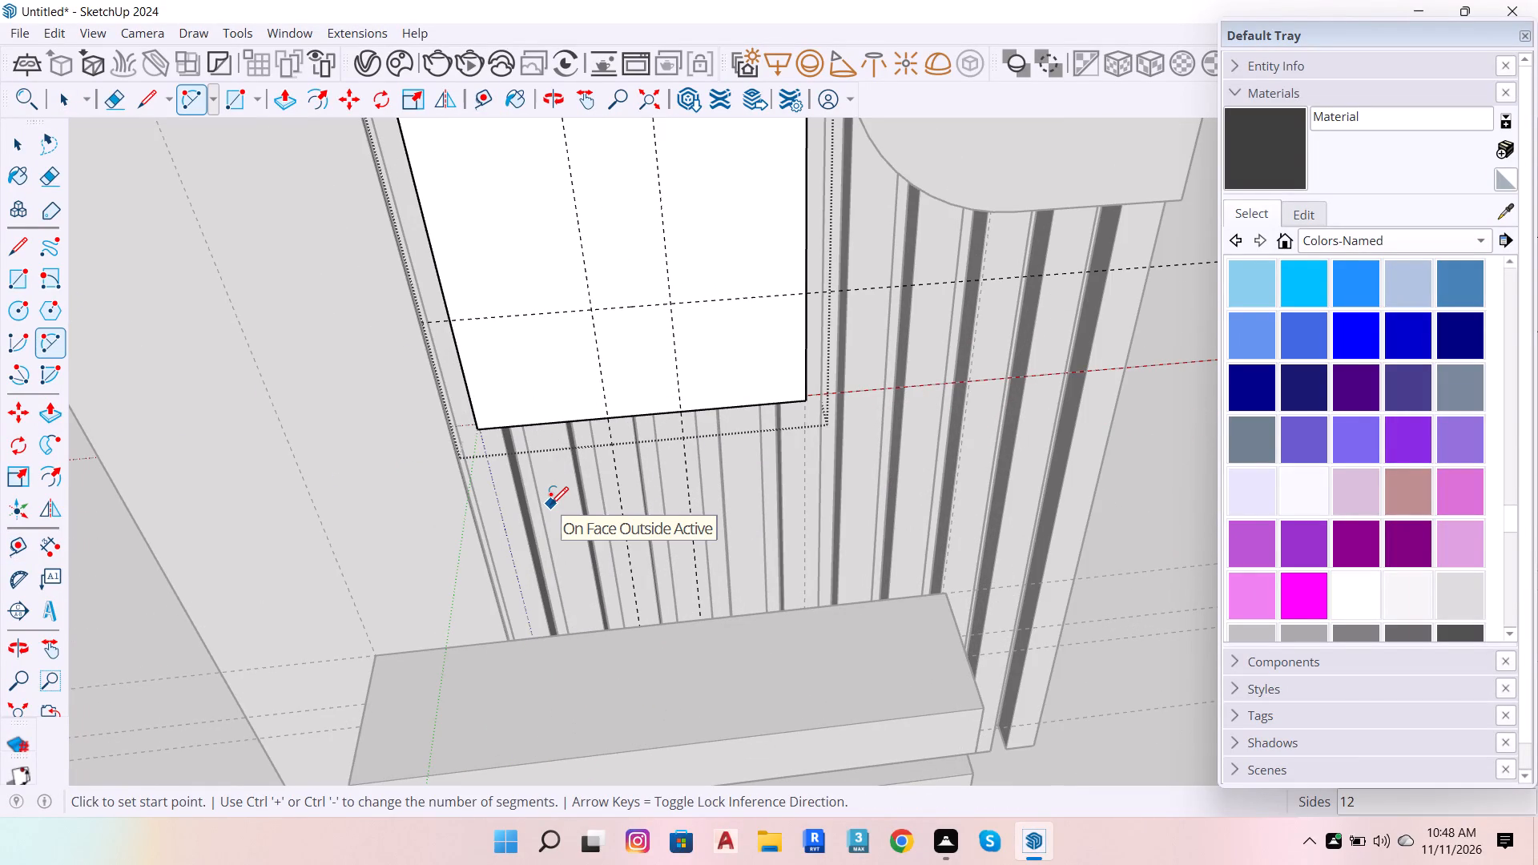
{"action": "type", "text": "99"}
{"action": "key", "text": "Return"}
{"action": "key", "text": "Return"}
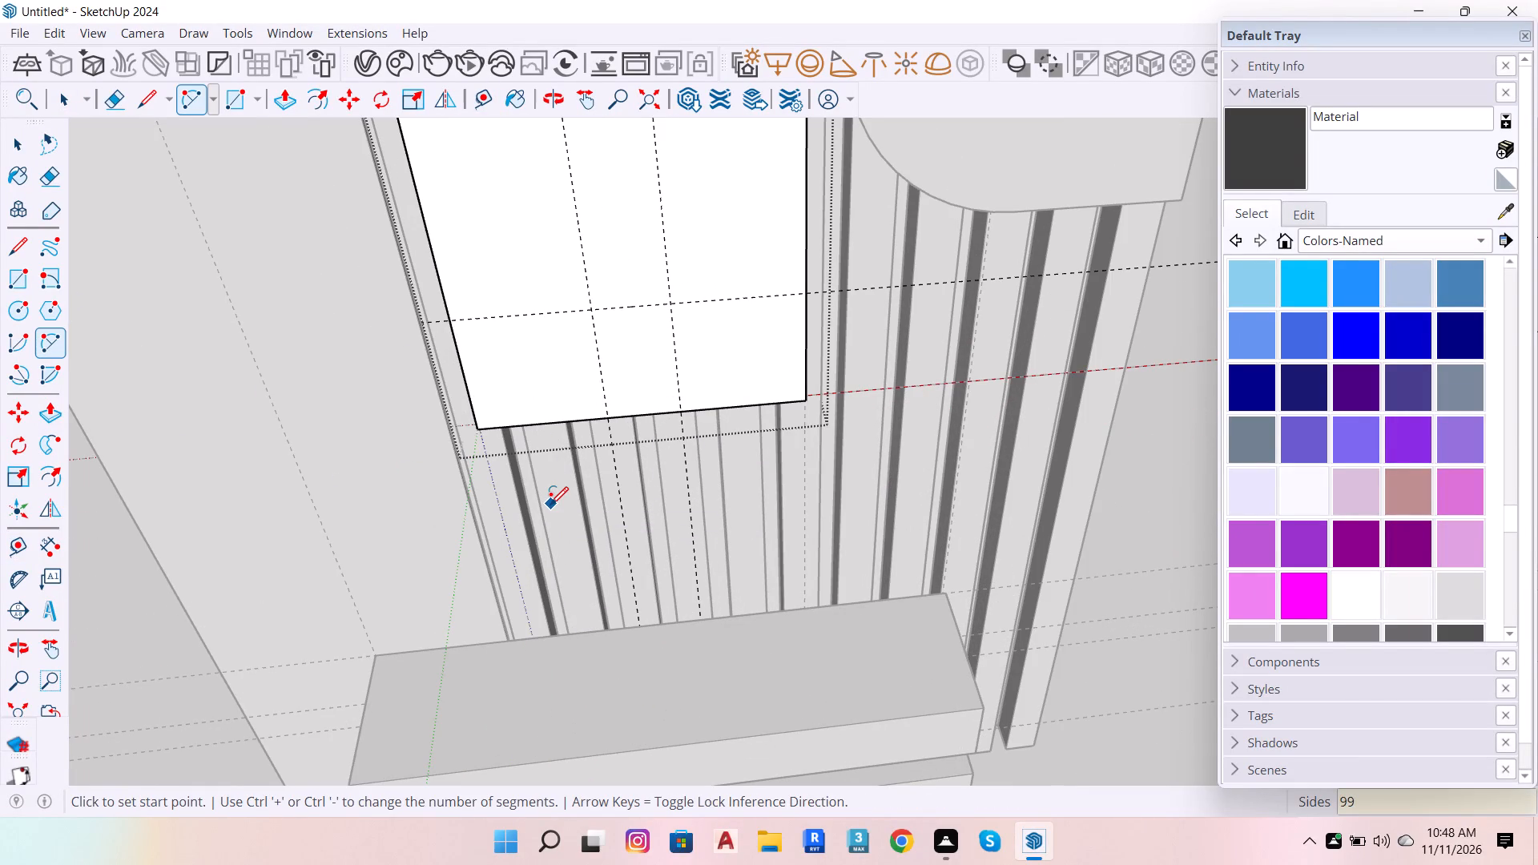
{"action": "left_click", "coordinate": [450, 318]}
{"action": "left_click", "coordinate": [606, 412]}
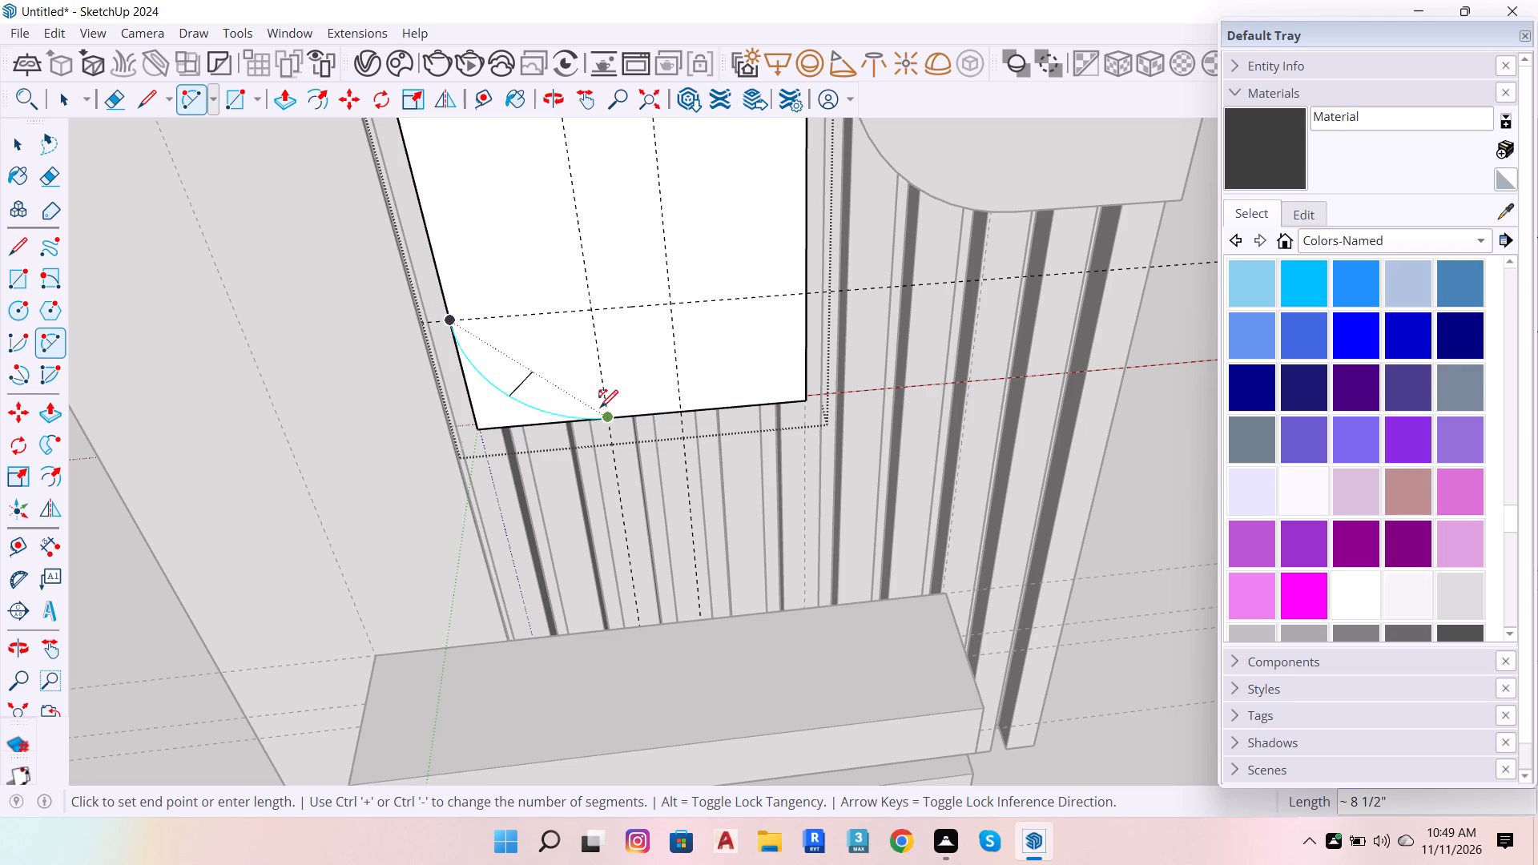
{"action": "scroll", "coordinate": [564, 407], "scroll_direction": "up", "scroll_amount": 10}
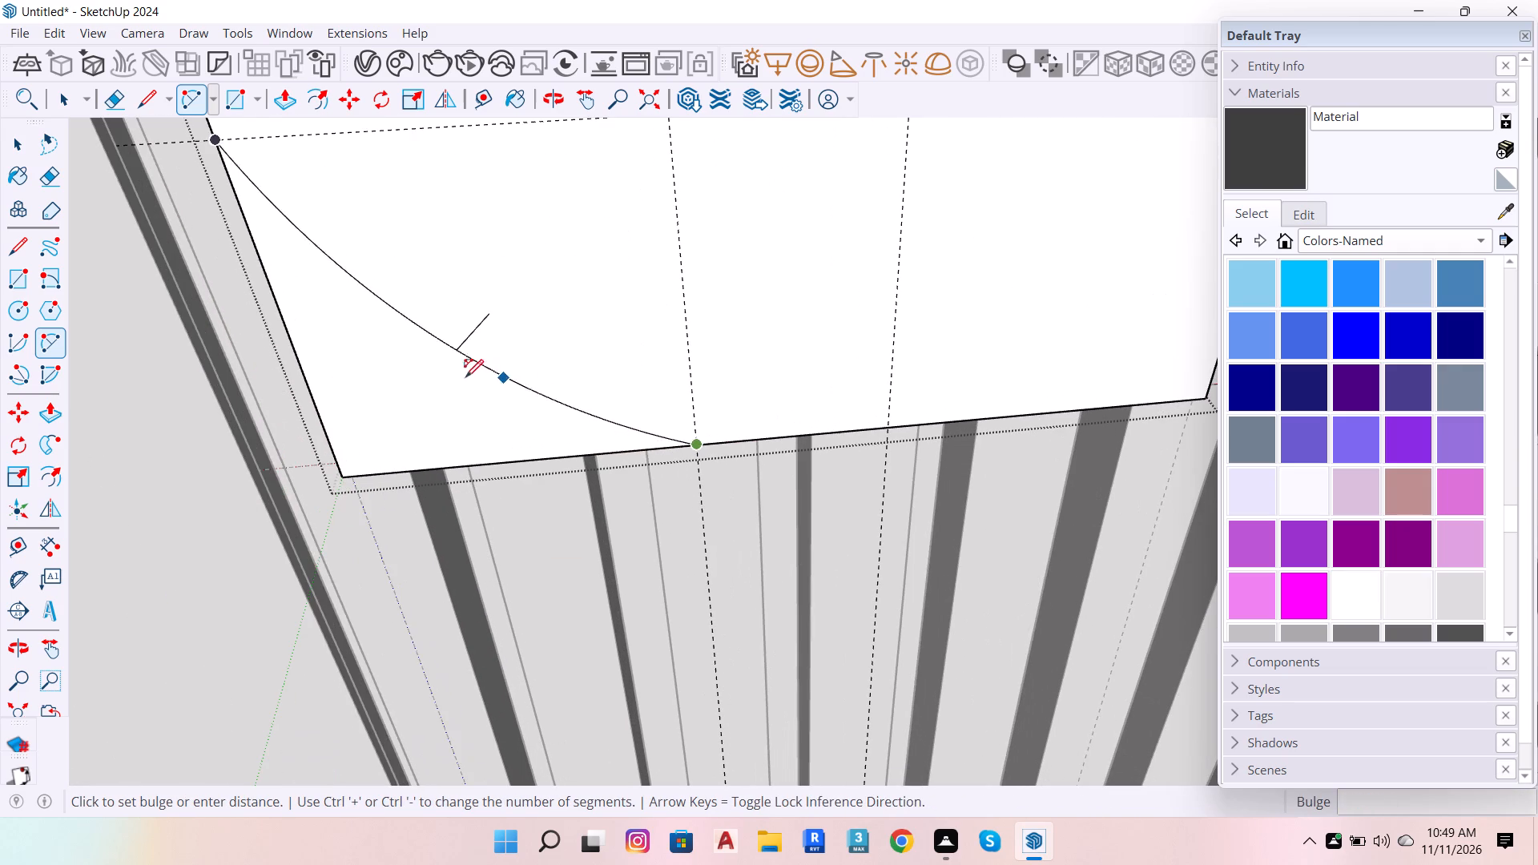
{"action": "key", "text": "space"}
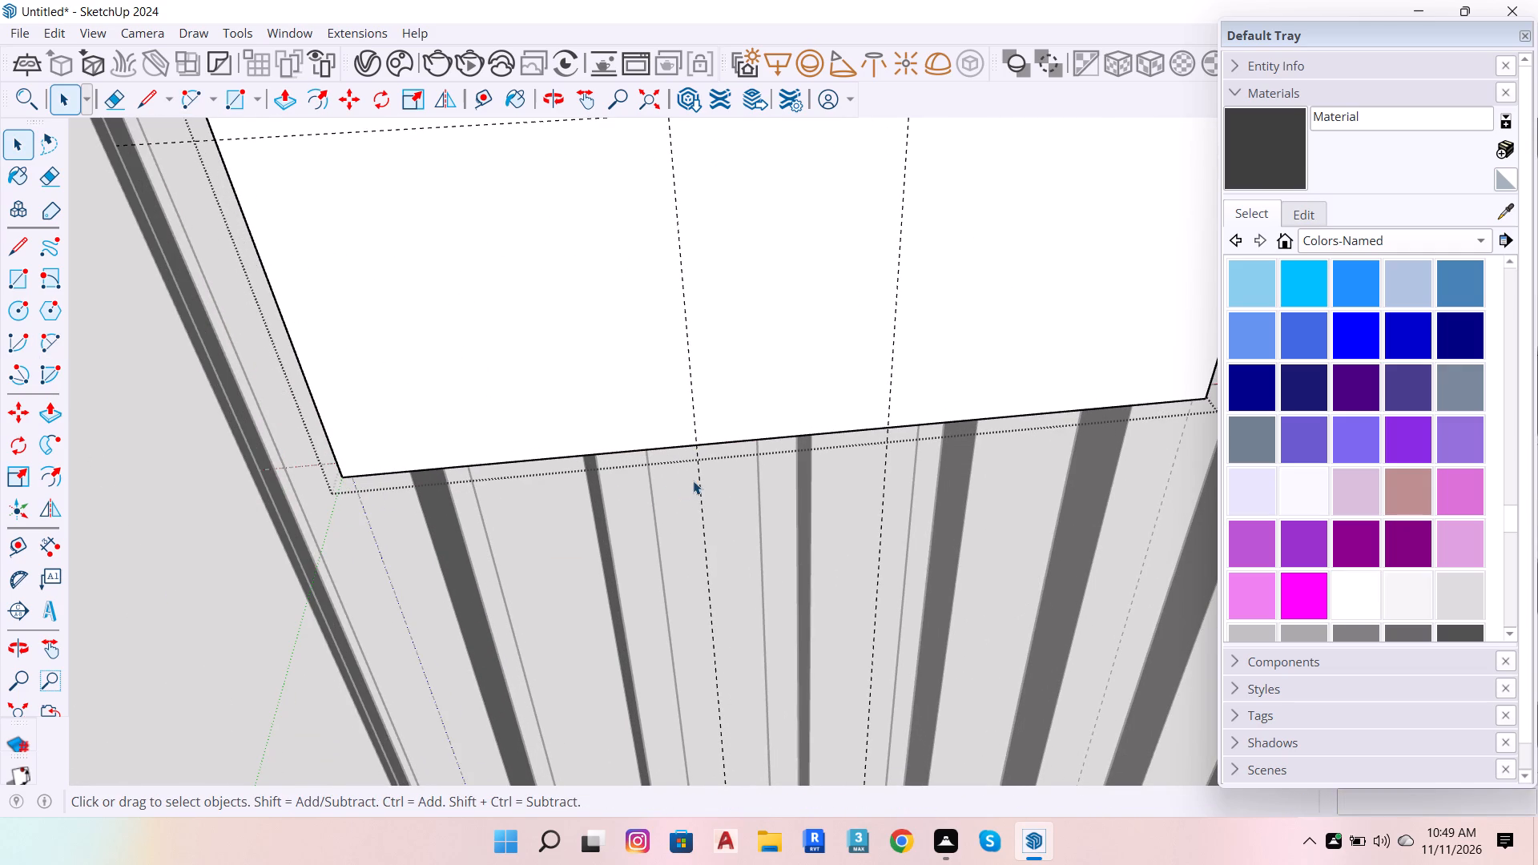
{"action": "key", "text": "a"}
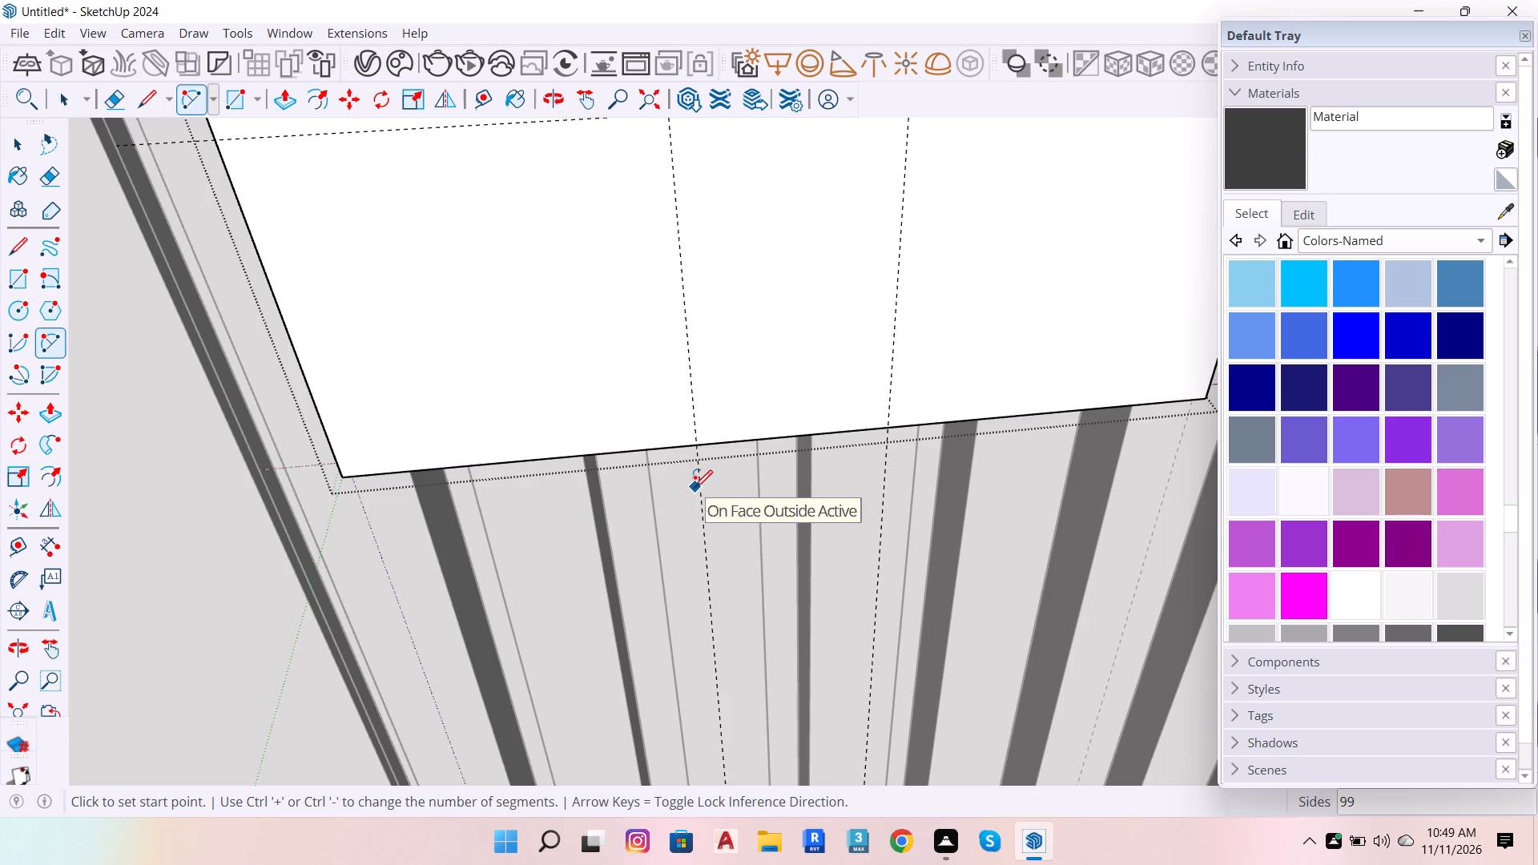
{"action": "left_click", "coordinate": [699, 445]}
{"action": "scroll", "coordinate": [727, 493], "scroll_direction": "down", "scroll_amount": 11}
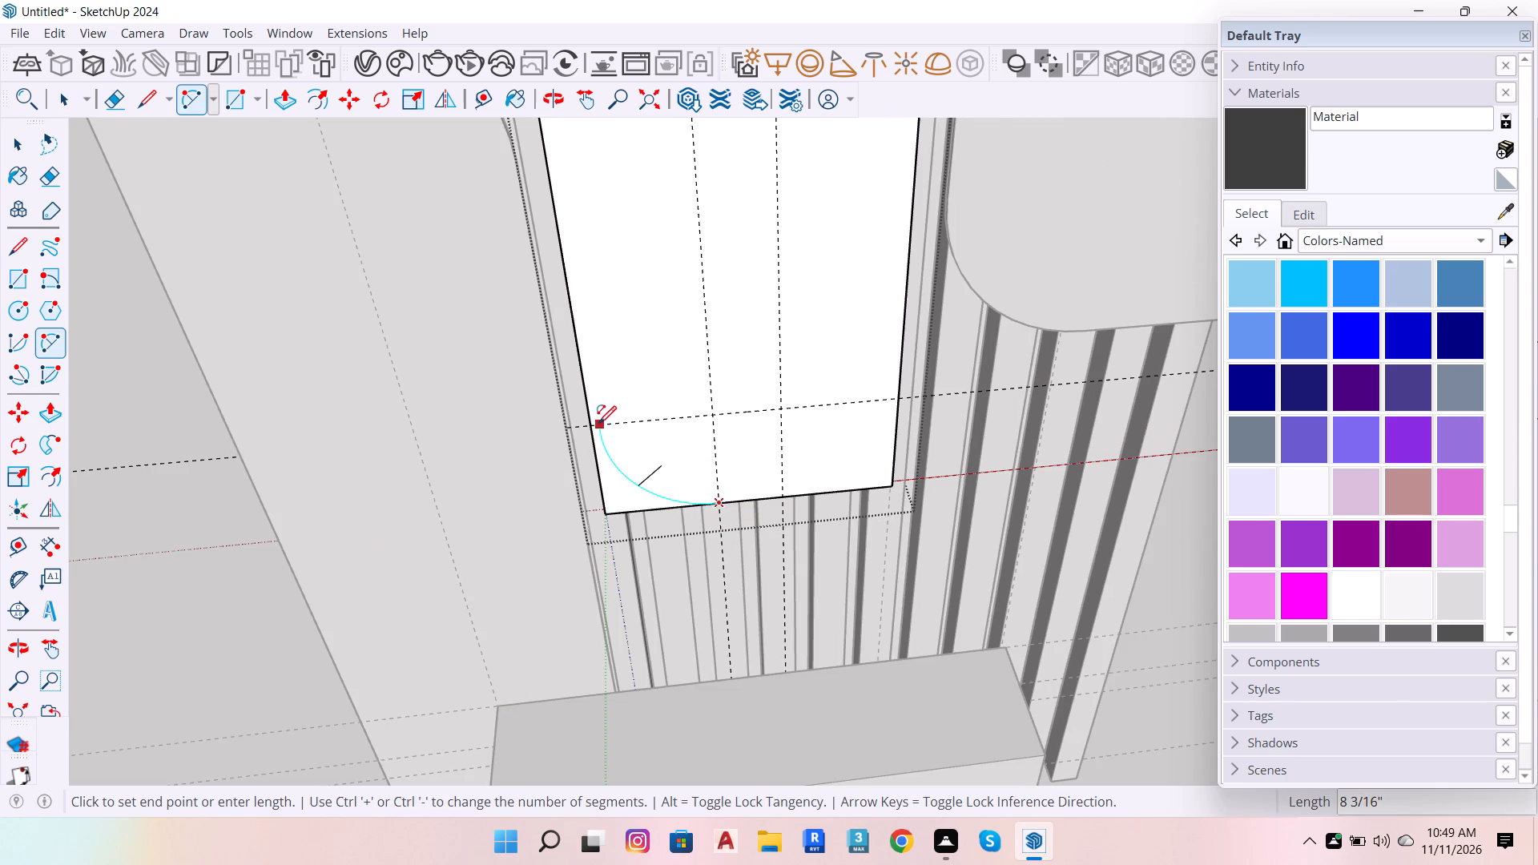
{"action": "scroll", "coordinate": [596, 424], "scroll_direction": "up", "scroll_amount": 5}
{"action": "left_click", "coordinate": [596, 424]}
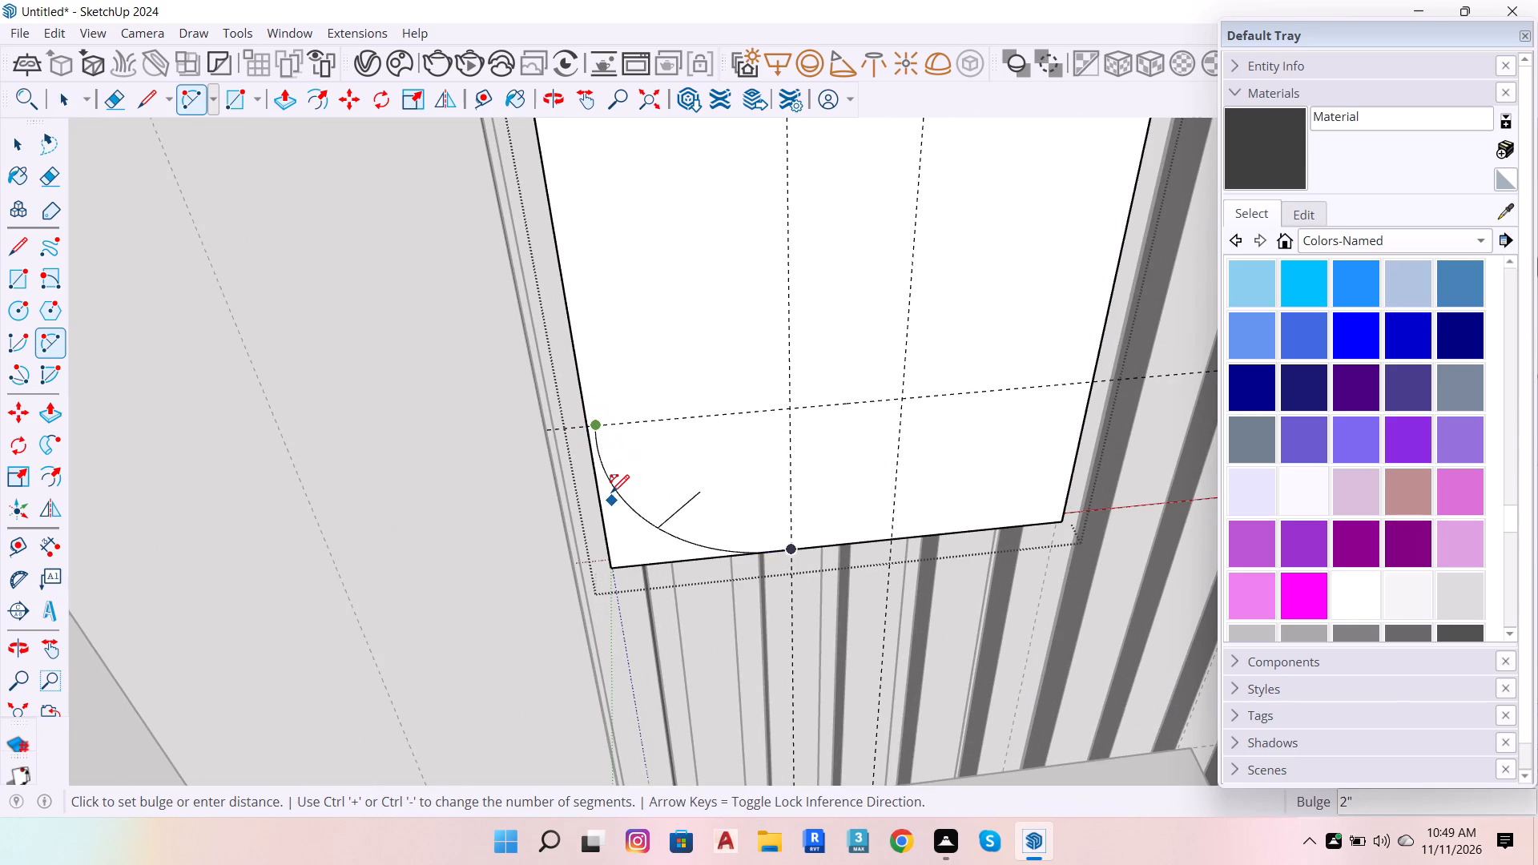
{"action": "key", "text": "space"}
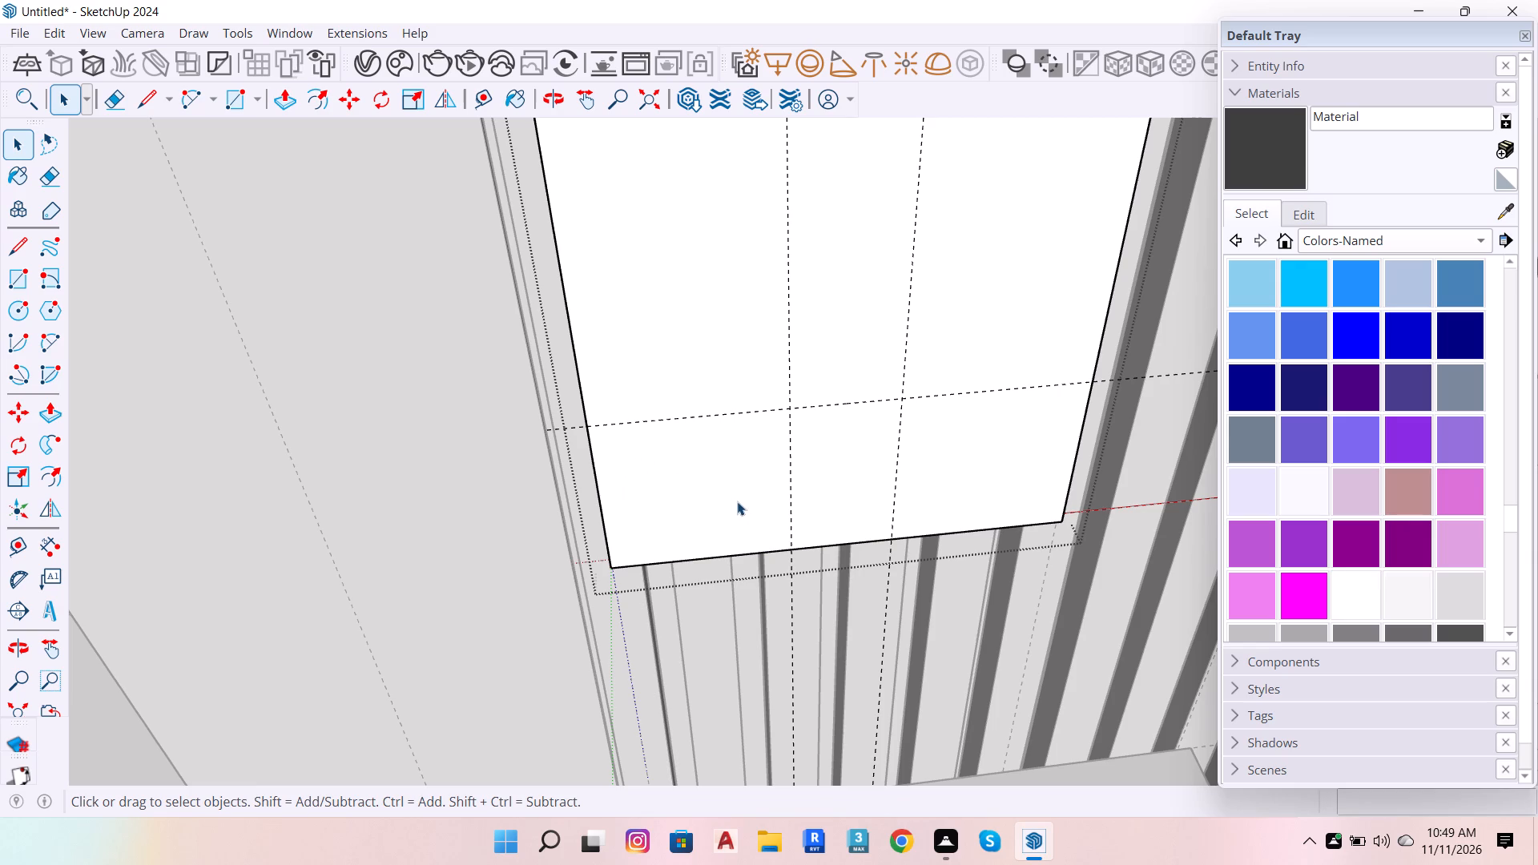
Draw a tangent 6" radius arc across the central panel's bottom-left corner, between the guide intersections on its edges.
{"action": "key", "text": "a"}
{"action": "scroll", "coordinate": [798, 553], "scroll_direction": "up", "scroll_amount": 6}
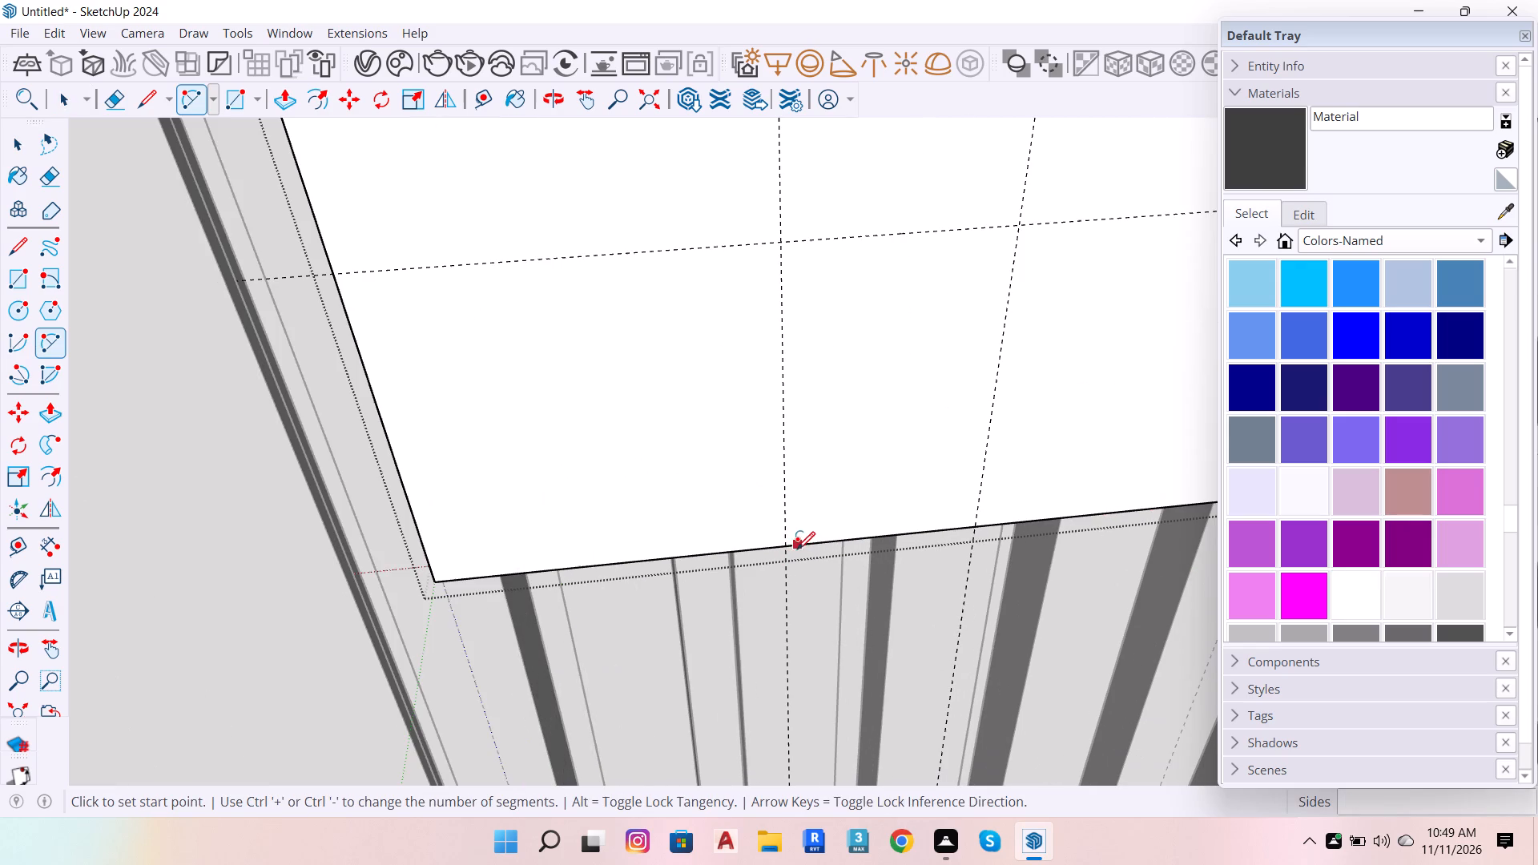
{"action": "left_click", "coordinate": [786, 542]}
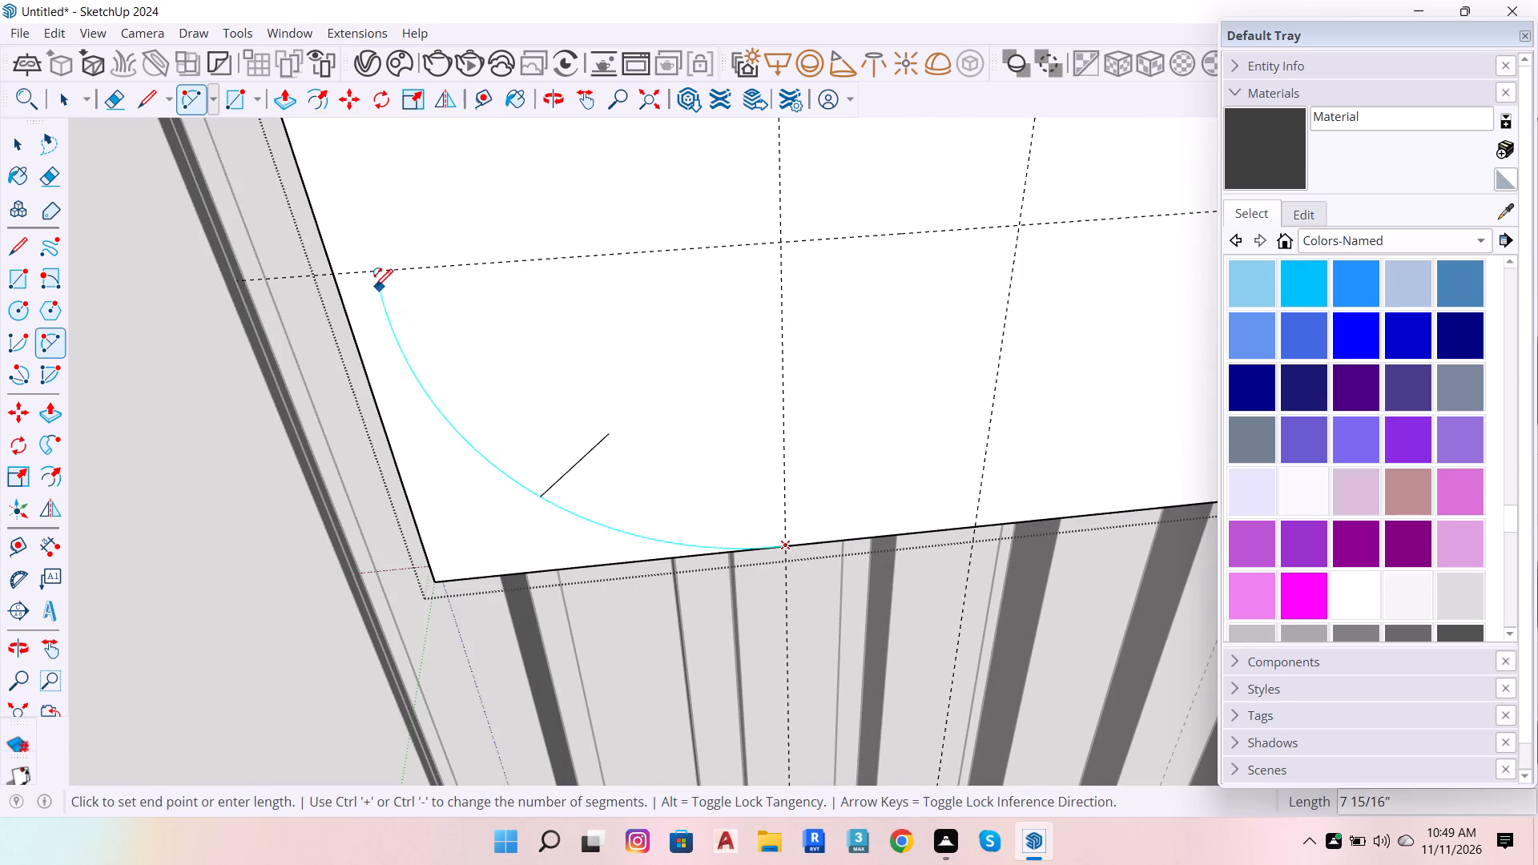
{"action": "left_click", "coordinate": [334, 277]}
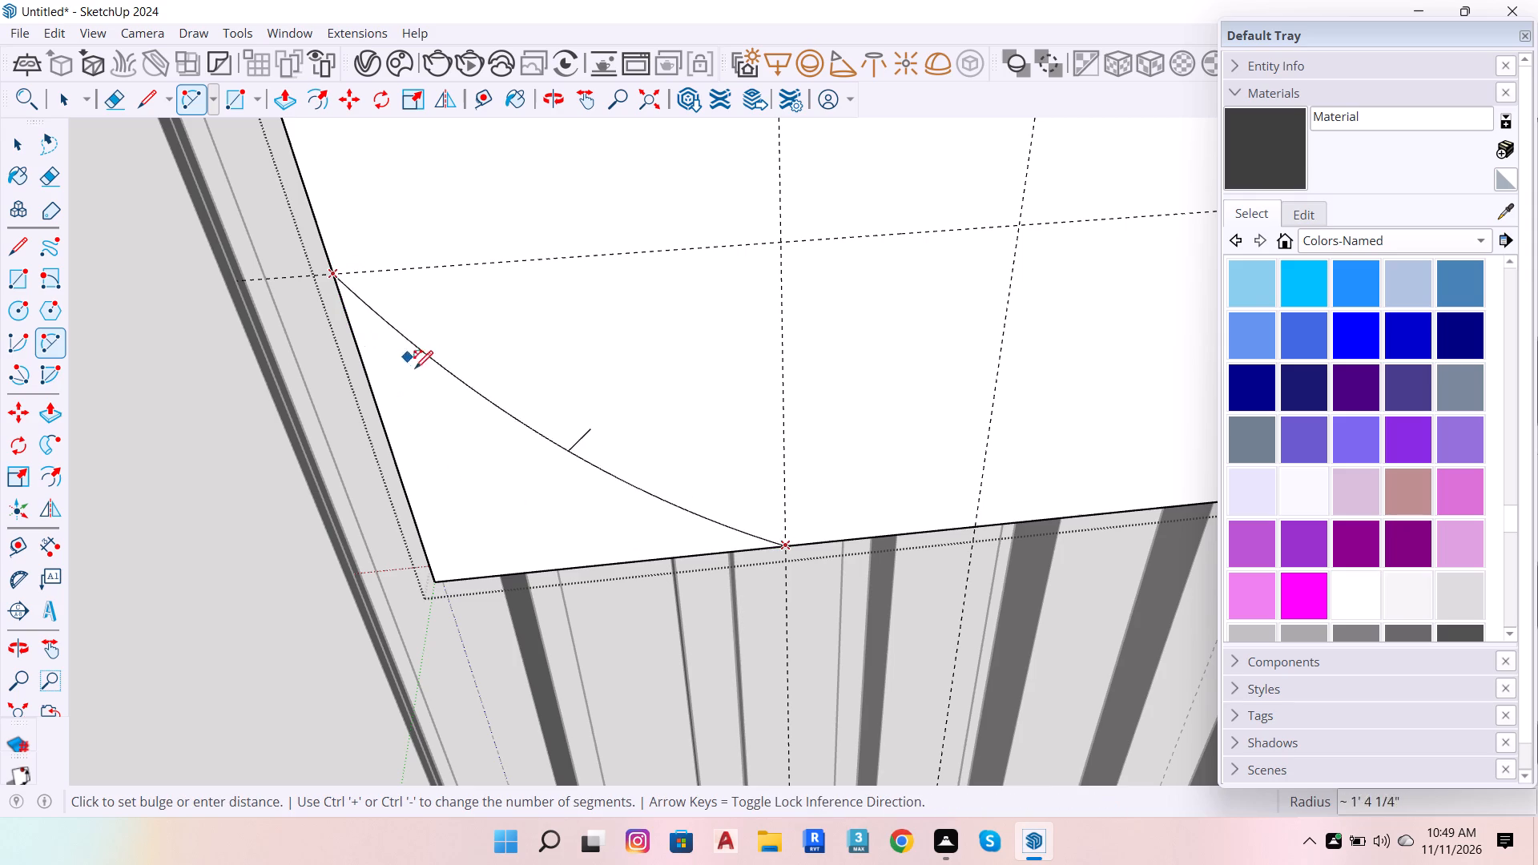
{"action": "left_click", "coordinate": [496, 479]}
{"action": "key", "text": "space"}
Draw a 99-sided arc across the central panel's bottom-right corner, between the guide intersections on its edges.
{"action": "scroll", "coordinate": [425, 525], "scroll_direction": "down", "scroll_amount": 6}
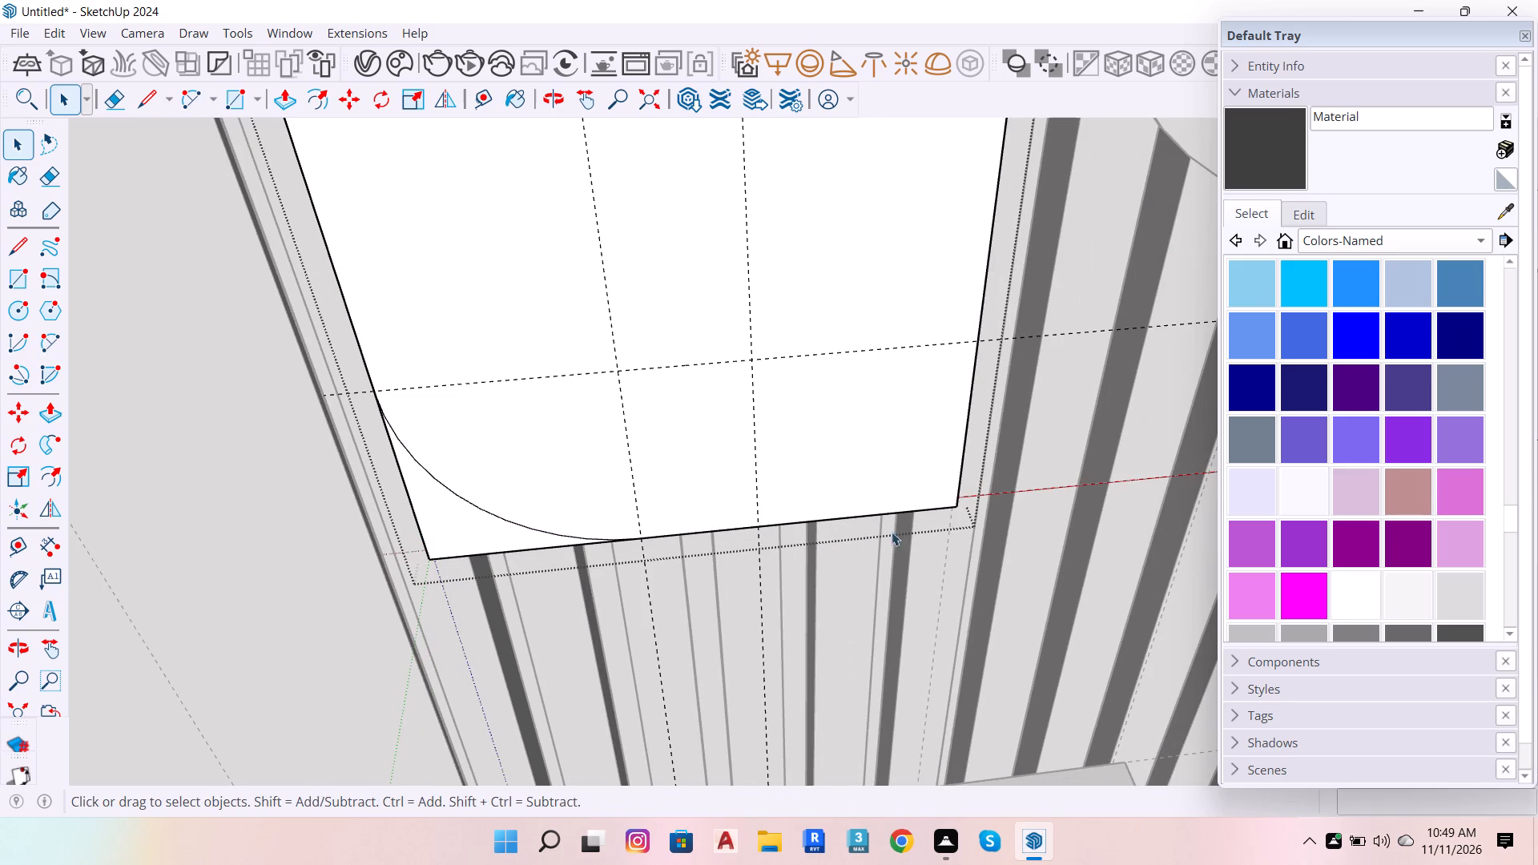
{"action": "key", "text": "a"}
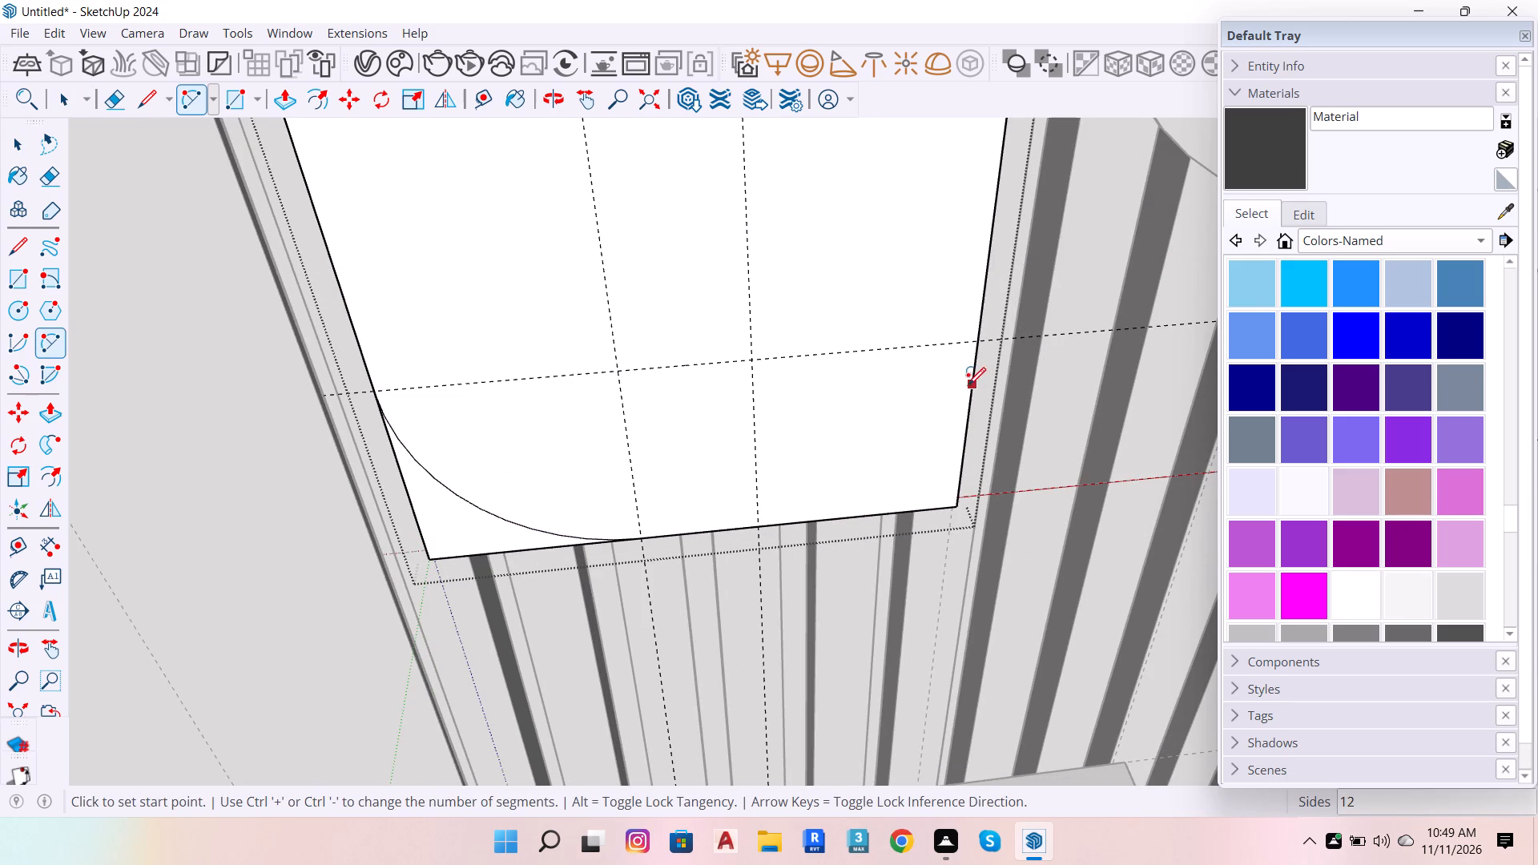
{"action": "type", "text": "99"}
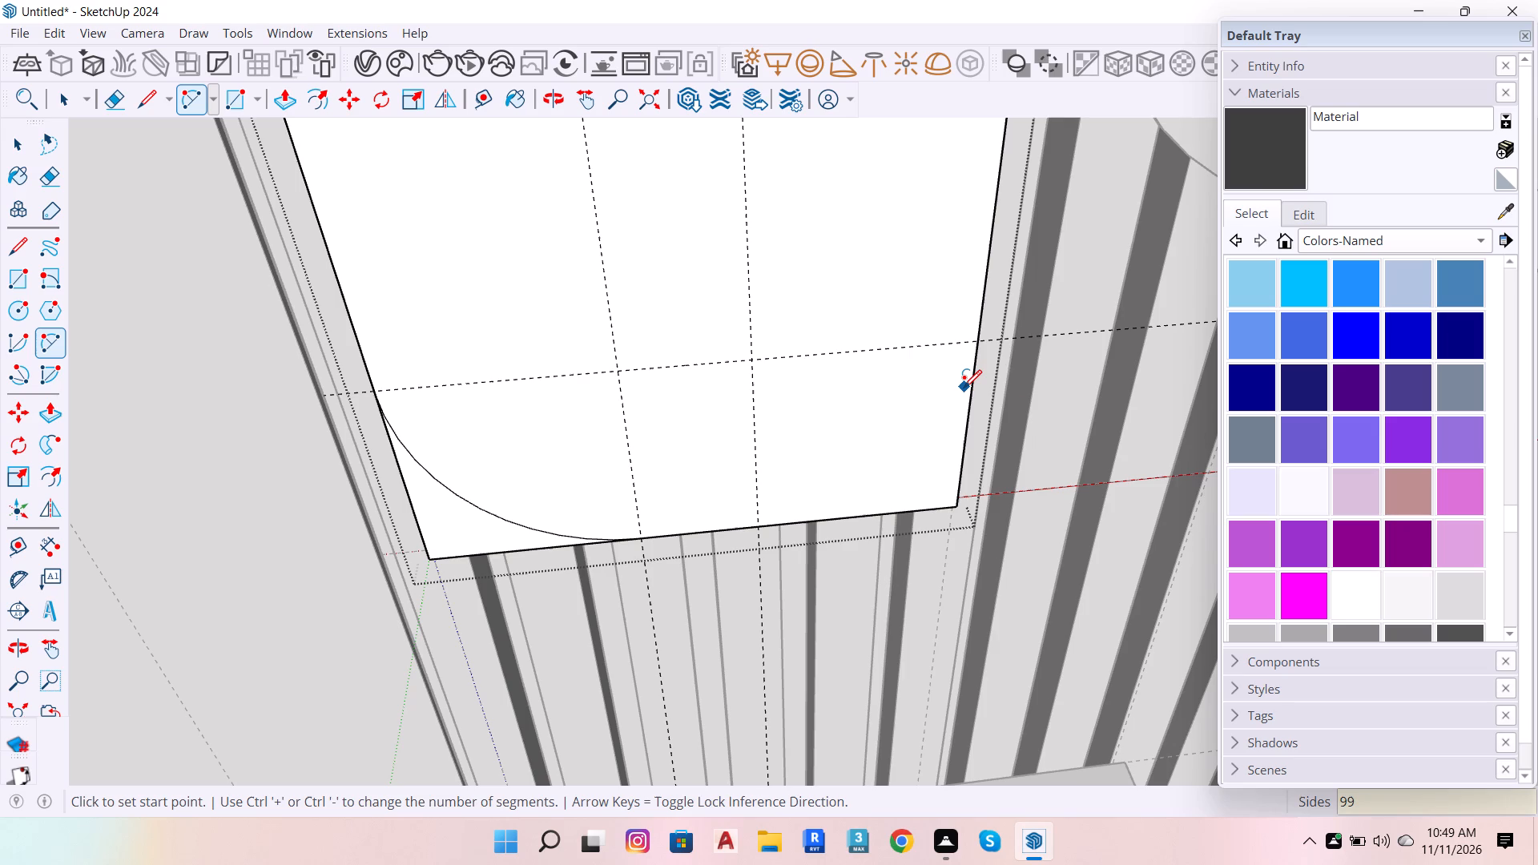
{"action": "key", "text": "Return"}
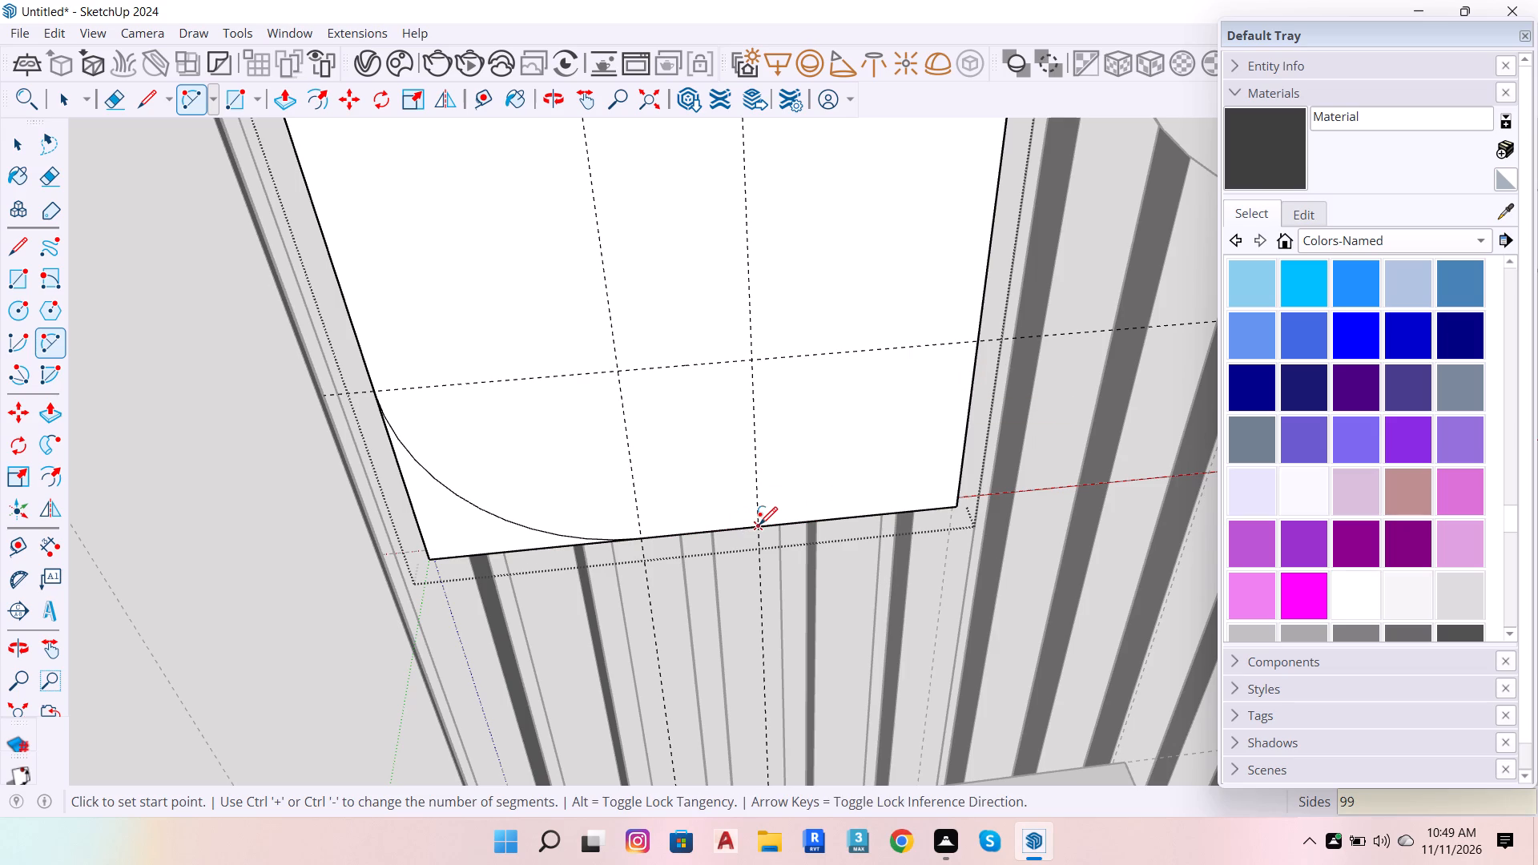
{"action": "left_click", "coordinate": [759, 525]}
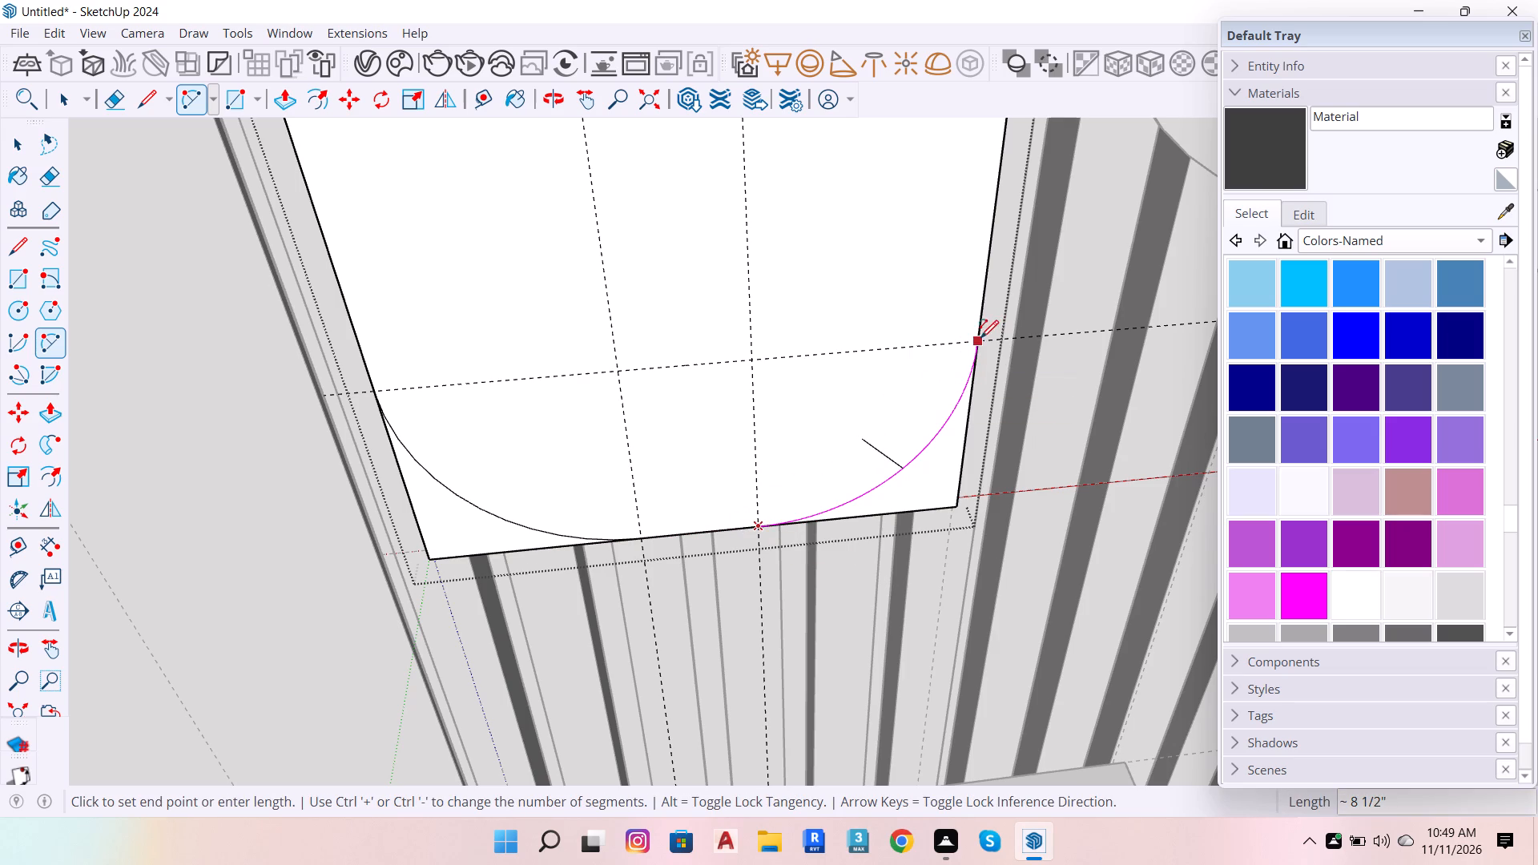
{"action": "scroll", "coordinate": [970, 340], "scroll_direction": "up", "scroll_amount": 8}
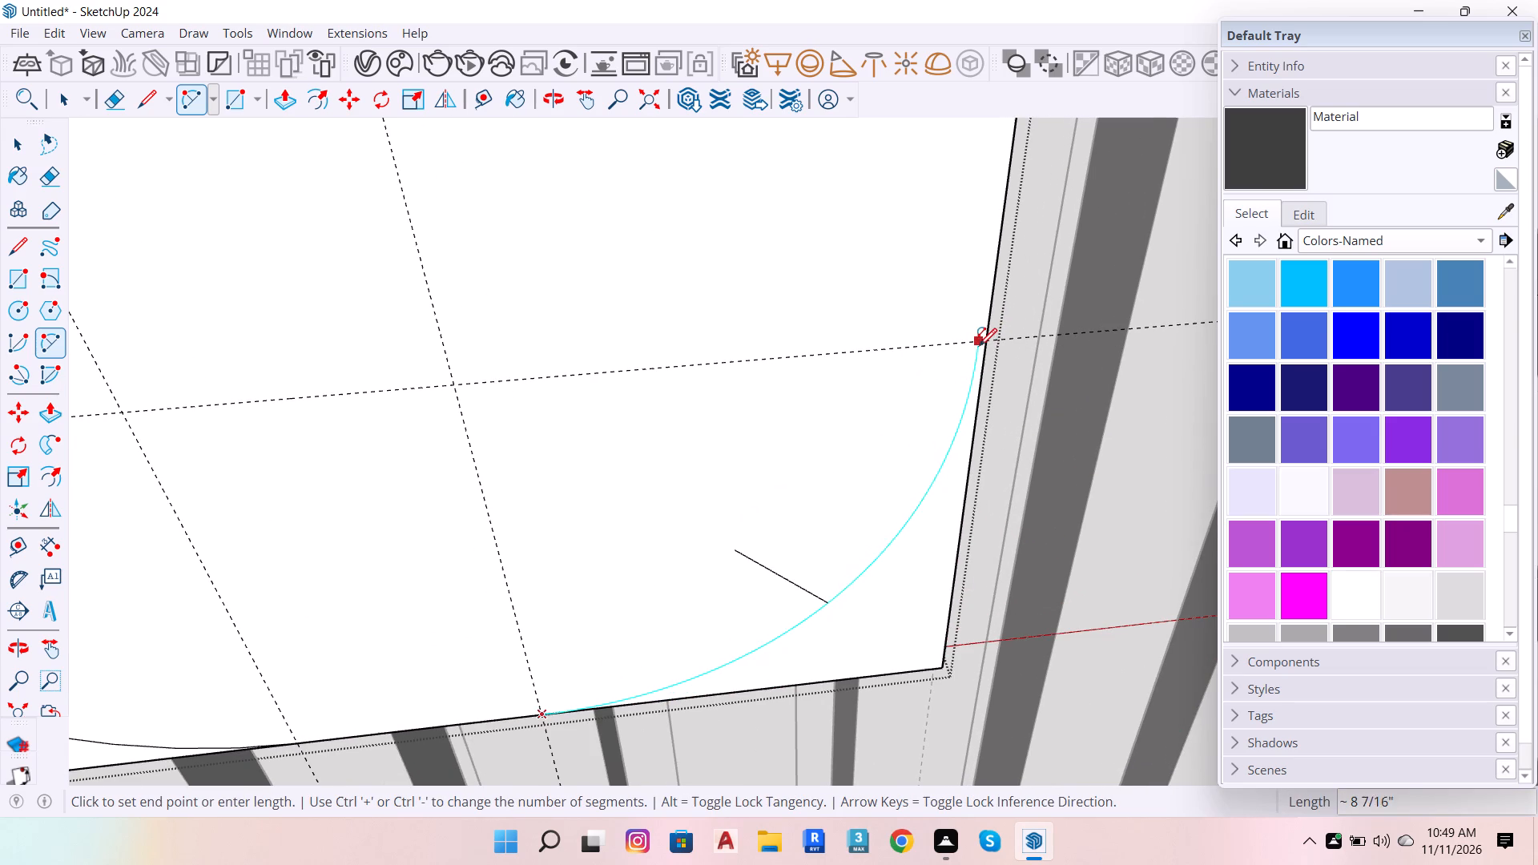
{"action": "left_click", "coordinate": [984, 345]}
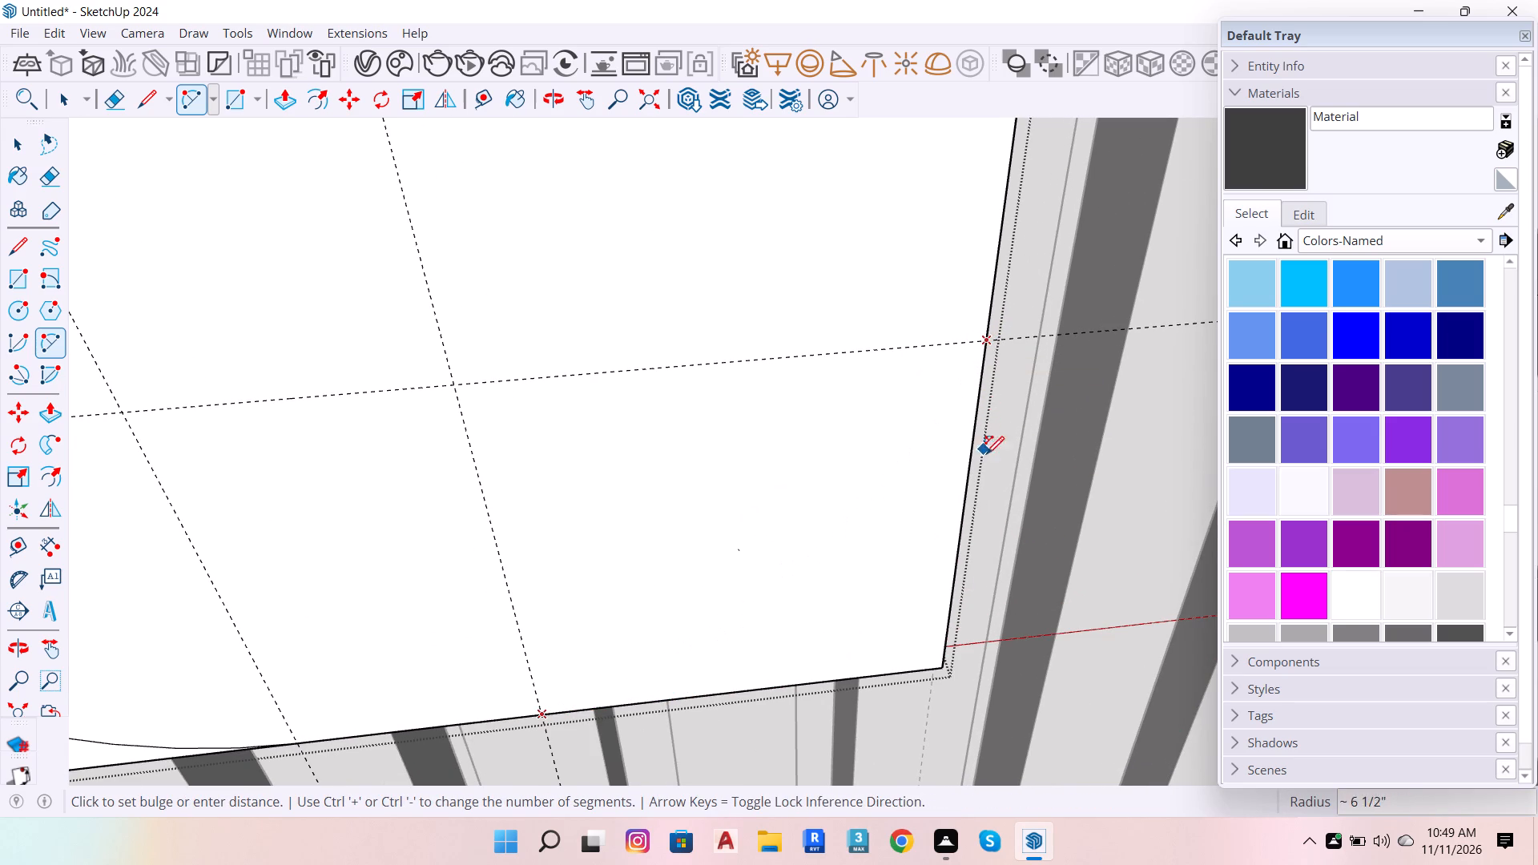
{"action": "left_click", "coordinate": [954, 510]}
Draw a tangent 6" radius arc across the central panel's top-left corner, between the guide intersections on its edges.
{"action": "scroll", "coordinate": [964, 532], "scroll_direction": "down", "scroll_amount": 6}
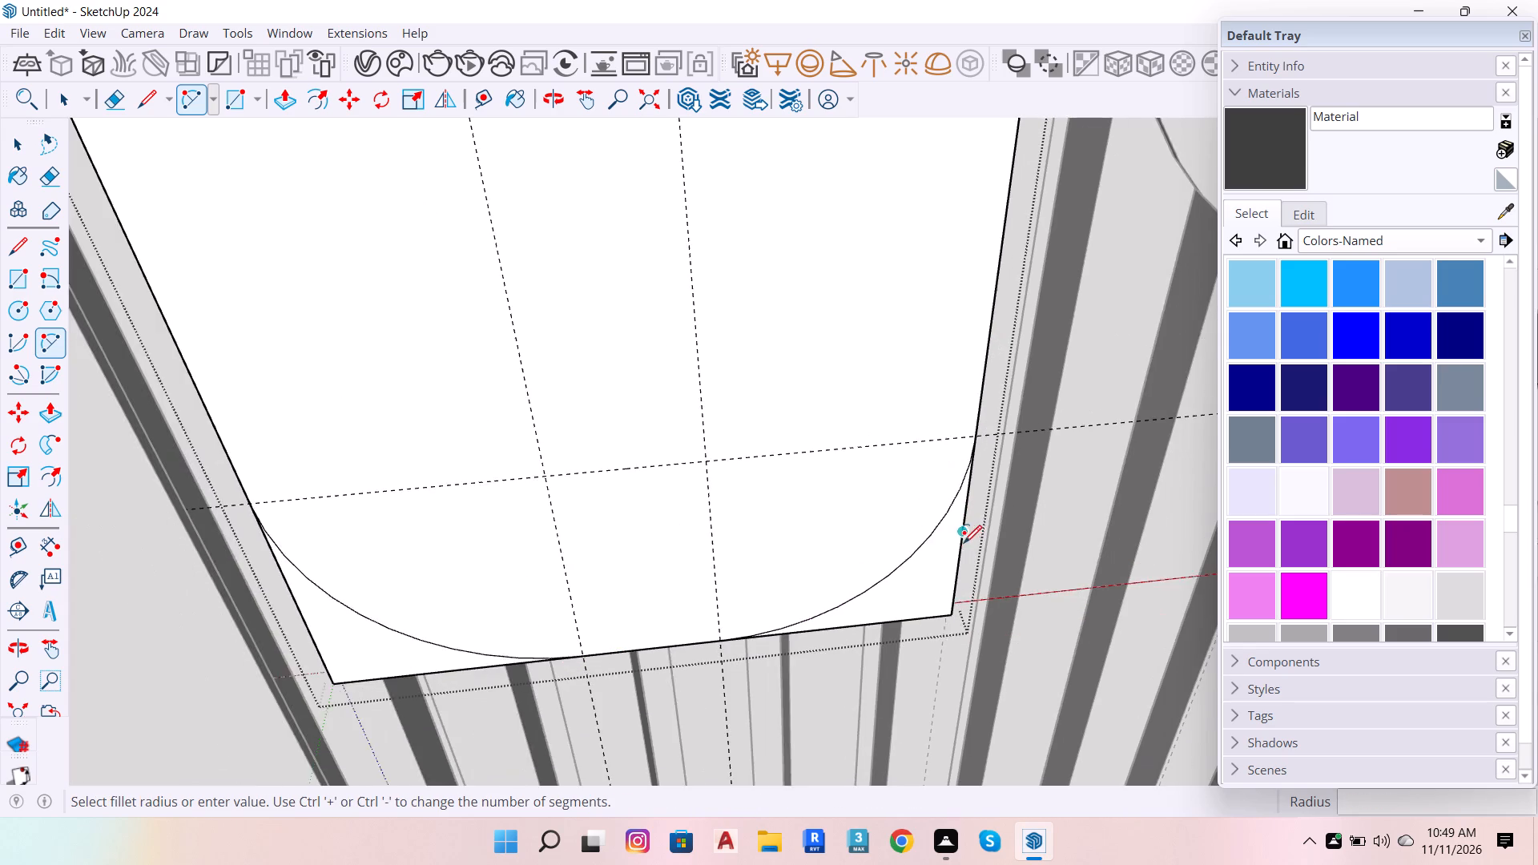
{"action": "scroll", "coordinate": [960, 557], "scroll_direction": "down", "scroll_amount": 18}
{"action": "scroll", "coordinate": [837, 396], "scroll_direction": "up", "scroll_amount": 8}
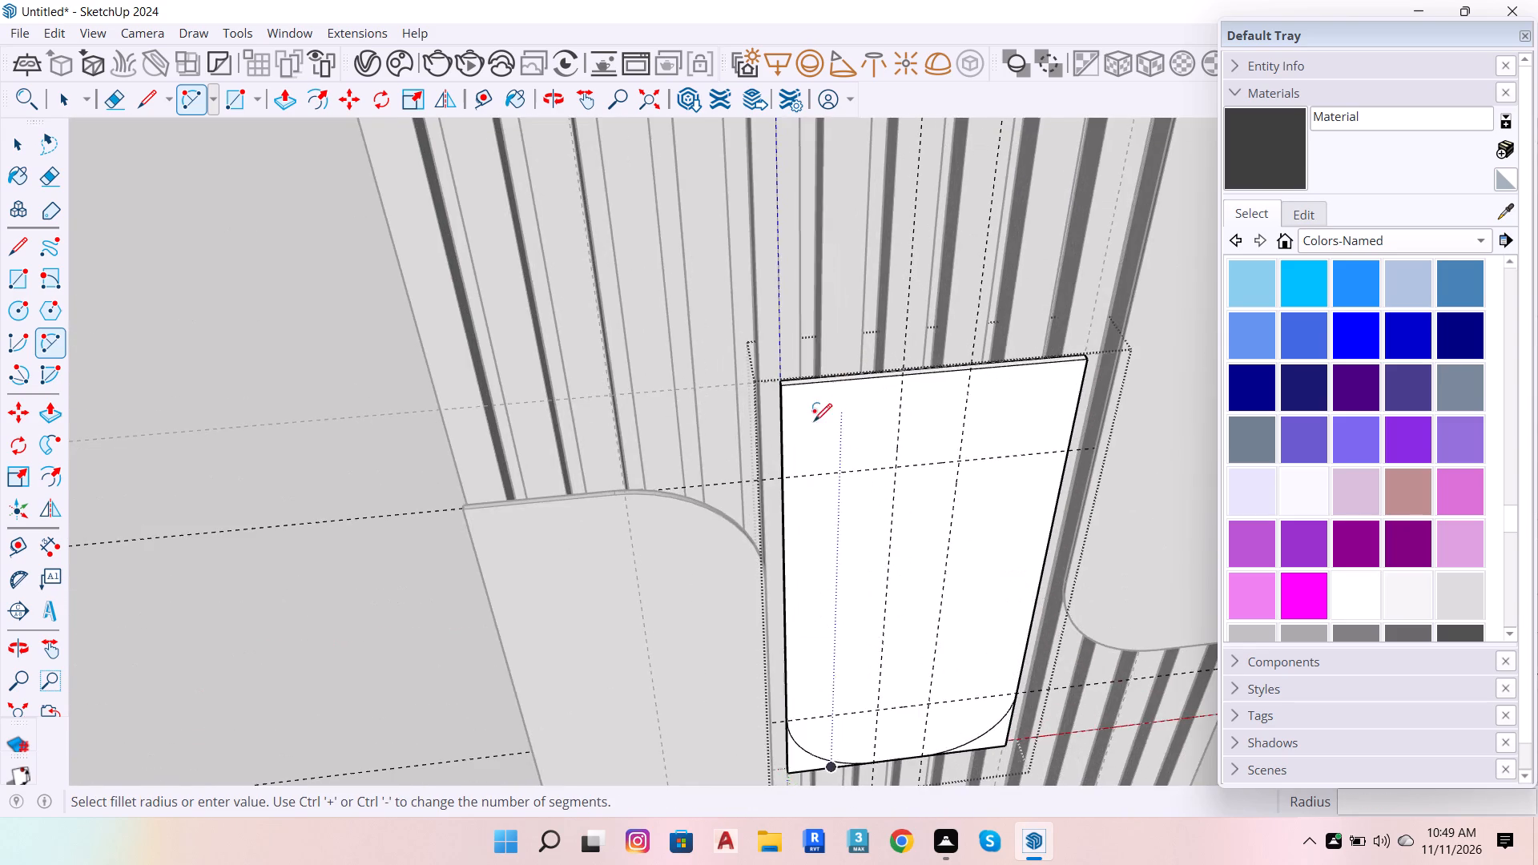
{"action": "scroll", "coordinate": [796, 462], "scroll_direction": "up", "scroll_amount": 7}
{"action": "left_click", "coordinate": [771, 486]}
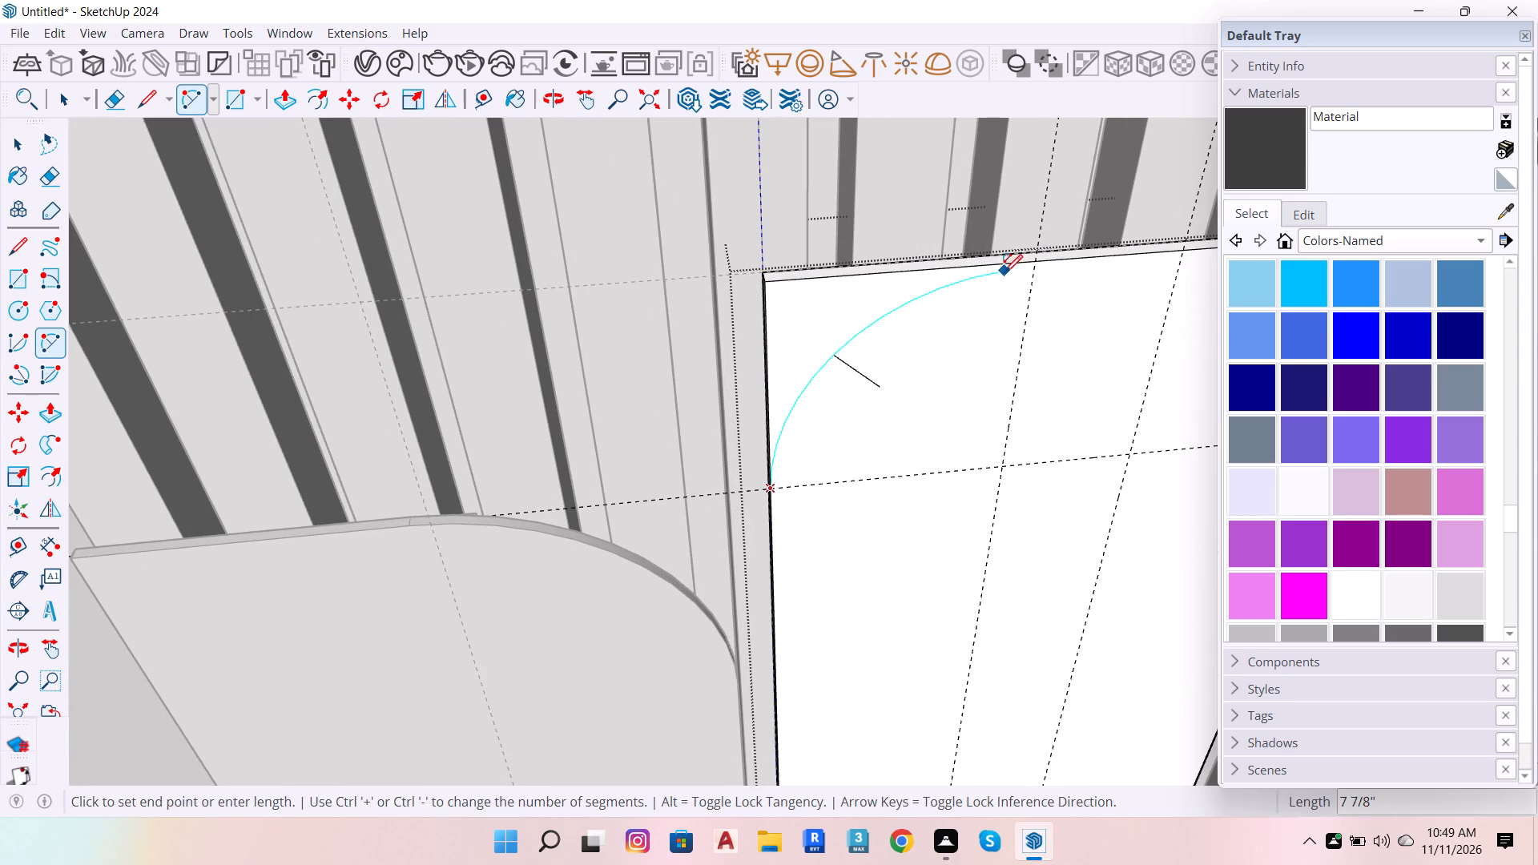
{"action": "left_click", "coordinate": [1033, 266]}
{"action": "left_click", "coordinate": [900, 291]}
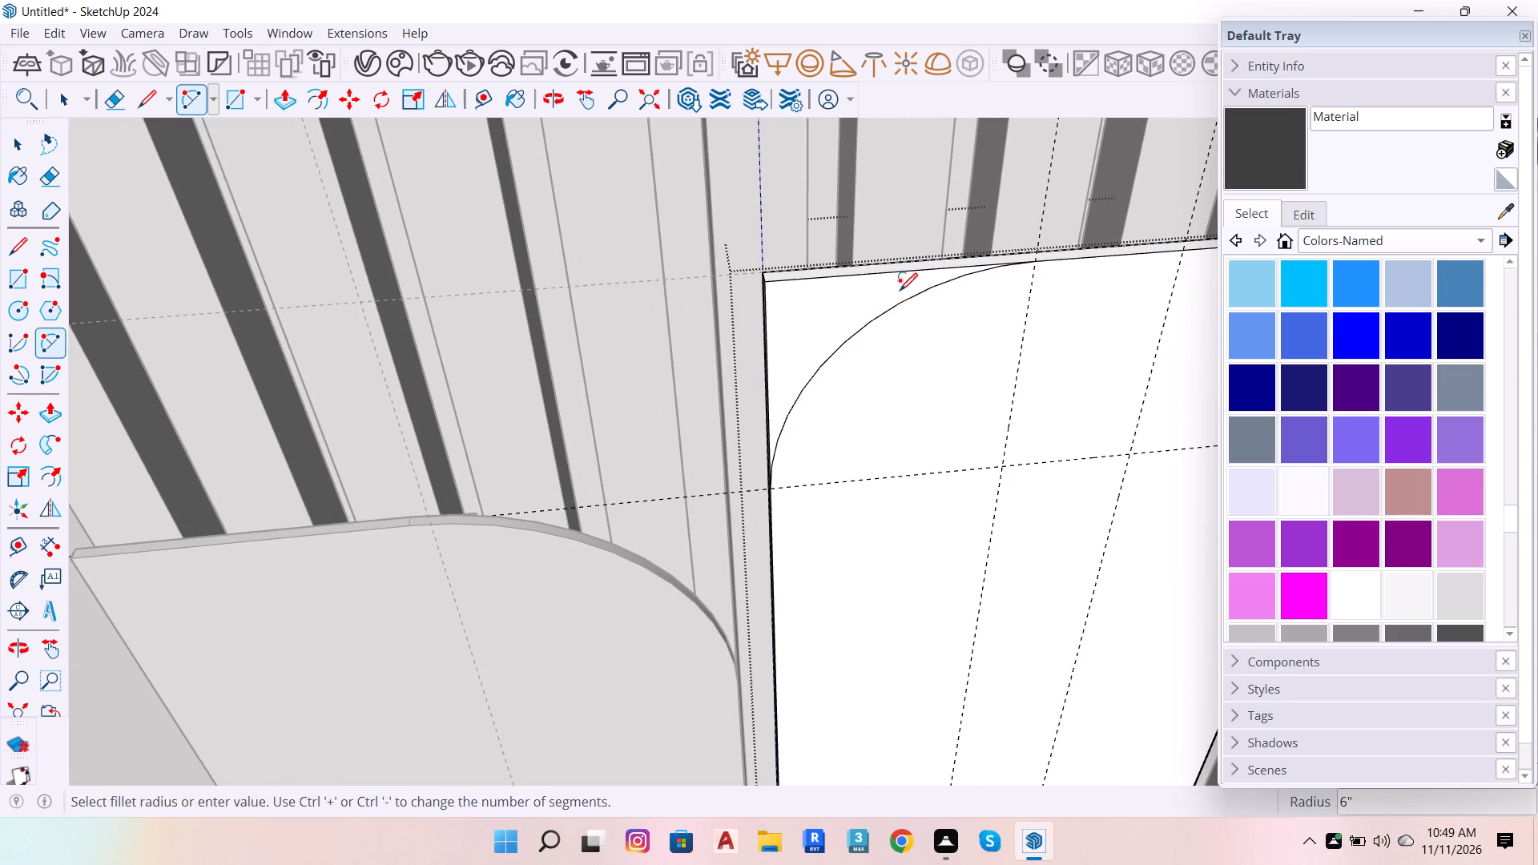
Draw a tangent 6" radius arc across the central panel's top-right corner, between the guide intersections on its edges.
{"action": "scroll", "coordinate": [572, 392], "scroll_direction": "down", "scroll_amount": 7}
{"action": "scroll", "coordinate": [948, 341], "scroll_direction": "up", "scroll_amount": 6}
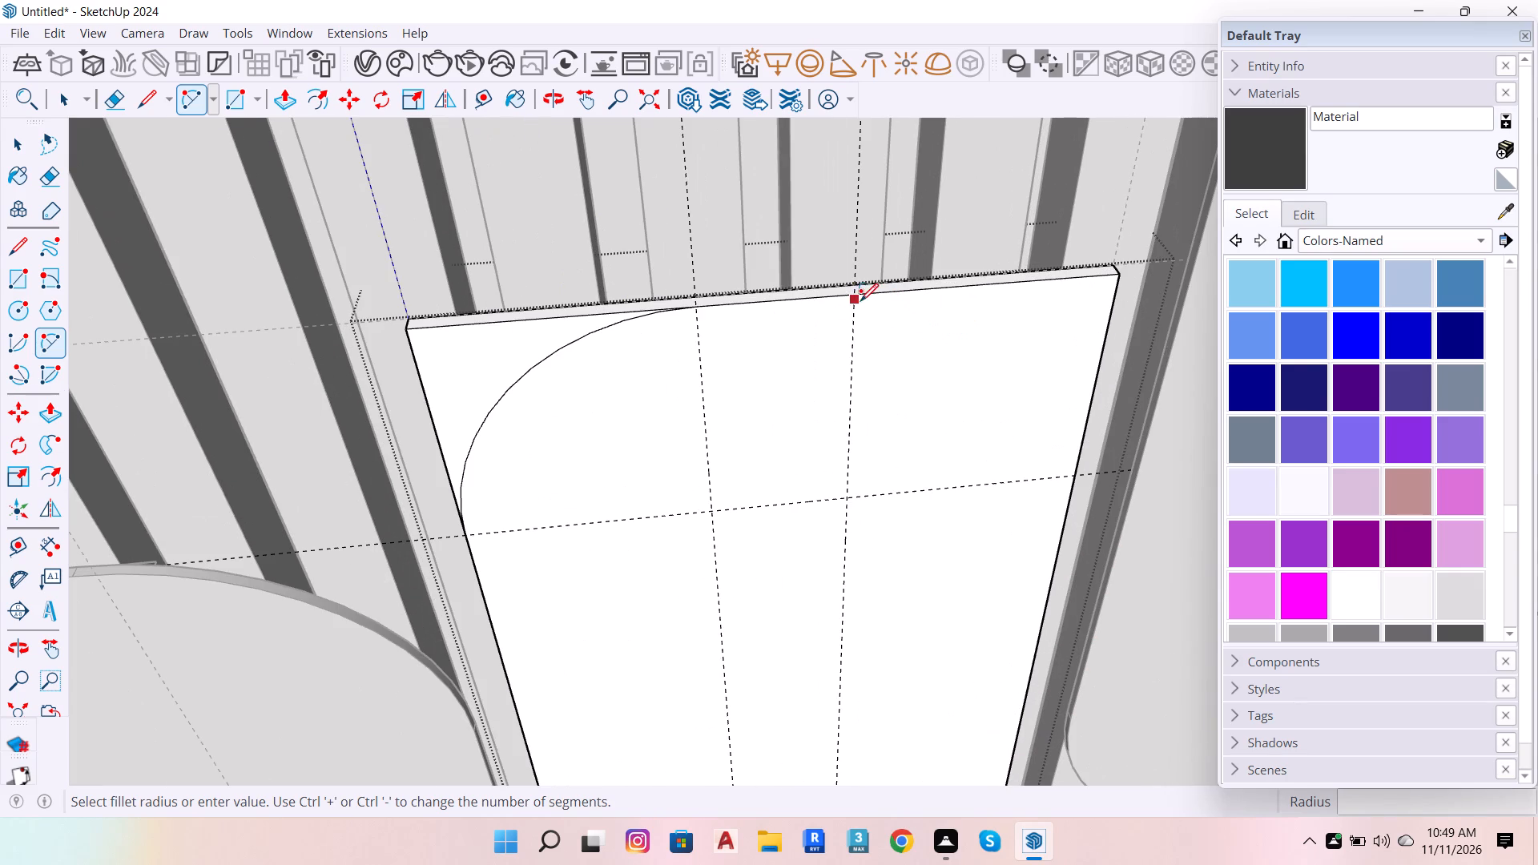
{"action": "scroll", "coordinate": [850, 302], "scroll_direction": "up", "scroll_amount": 5}
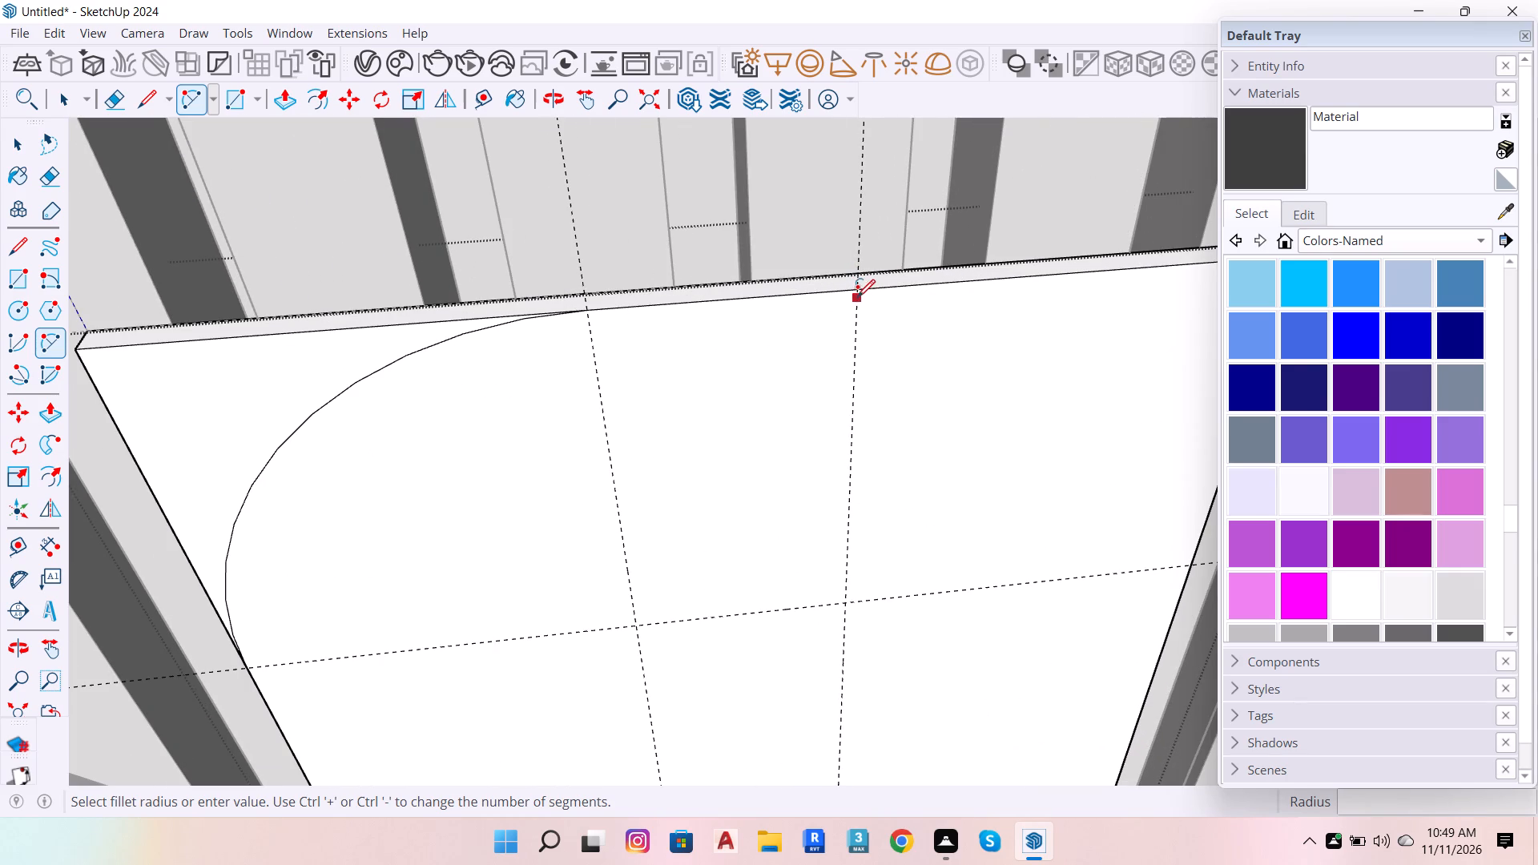
{"action": "scroll", "coordinate": [856, 295], "scroll_direction": "up", "scroll_amount": 7}
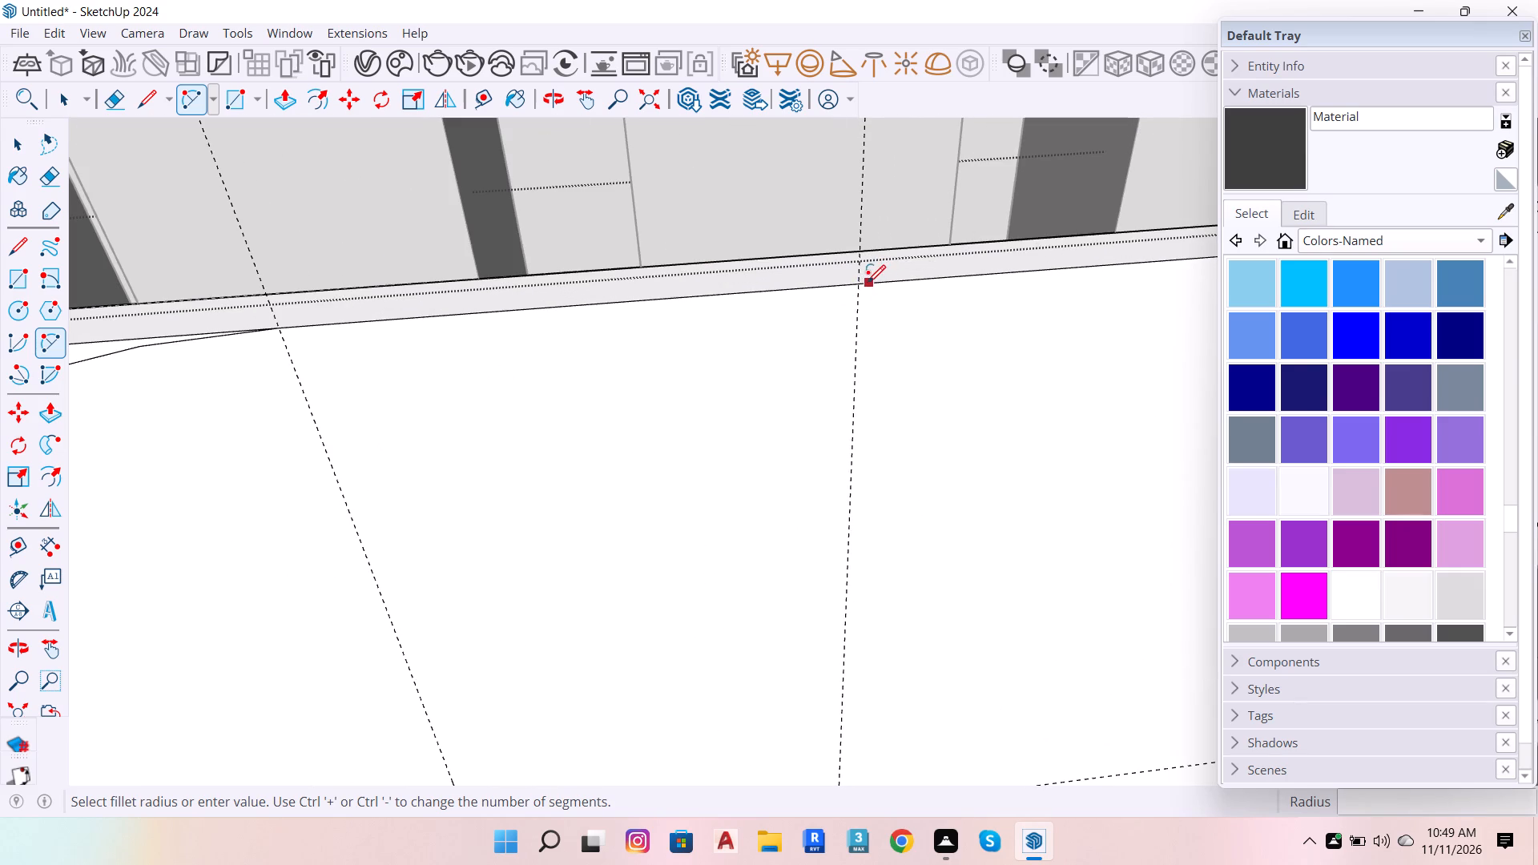
{"action": "left_click", "coordinate": [859, 286]}
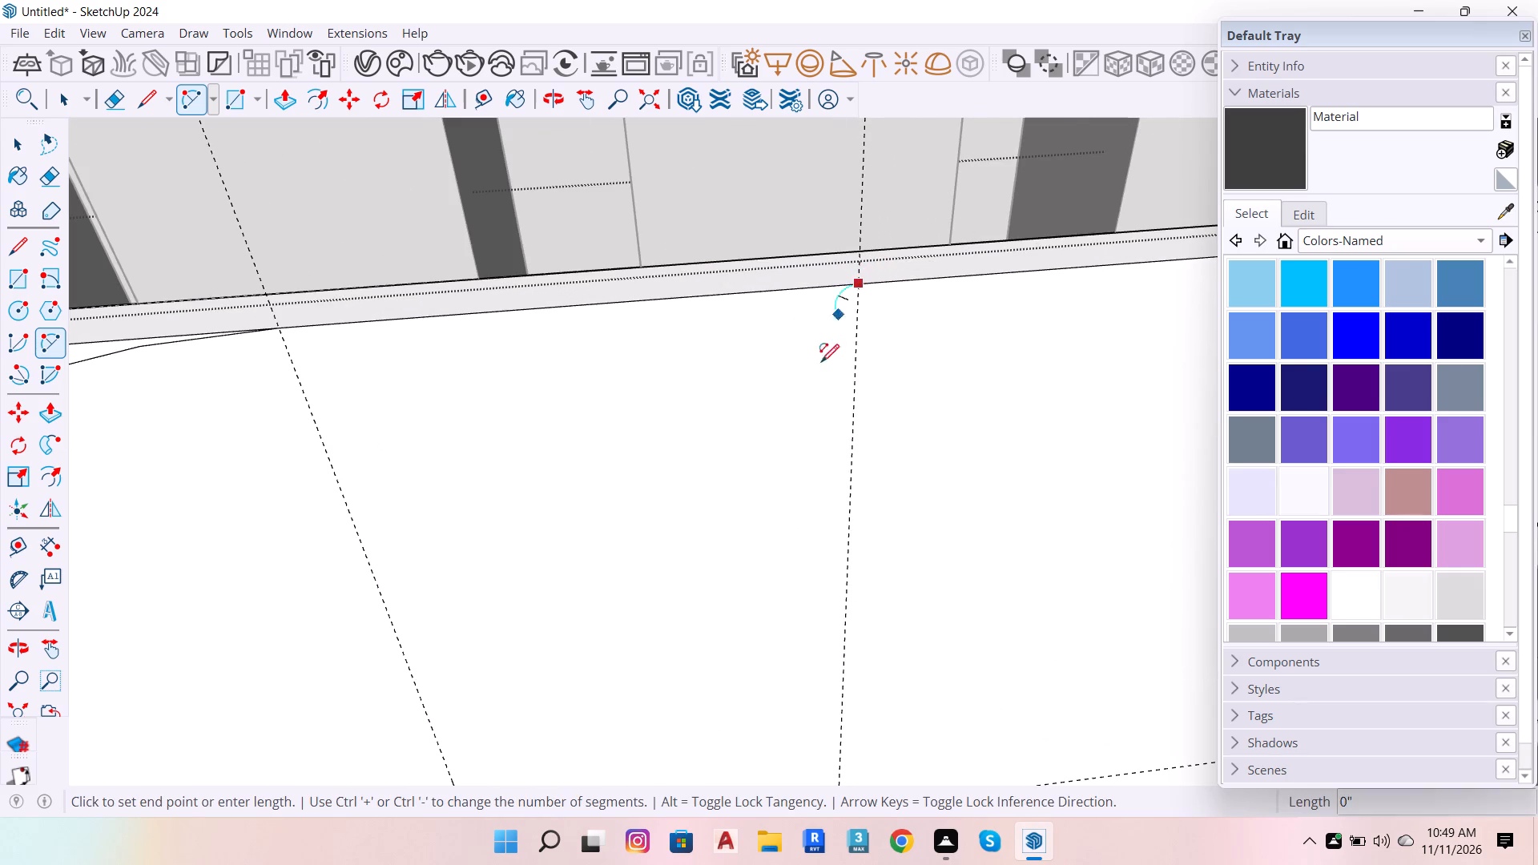
{"action": "scroll", "coordinate": [807, 386], "scroll_direction": "down", "scroll_amount": 7}
{"action": "scroll", "coordinate": [1028, 550], "scroll_direction": "down", "scroll_amount": 6}
{"action": "scroll", "coordinate": [1121, 557], "scroll_direction": "up", "scroll_amount": 7}
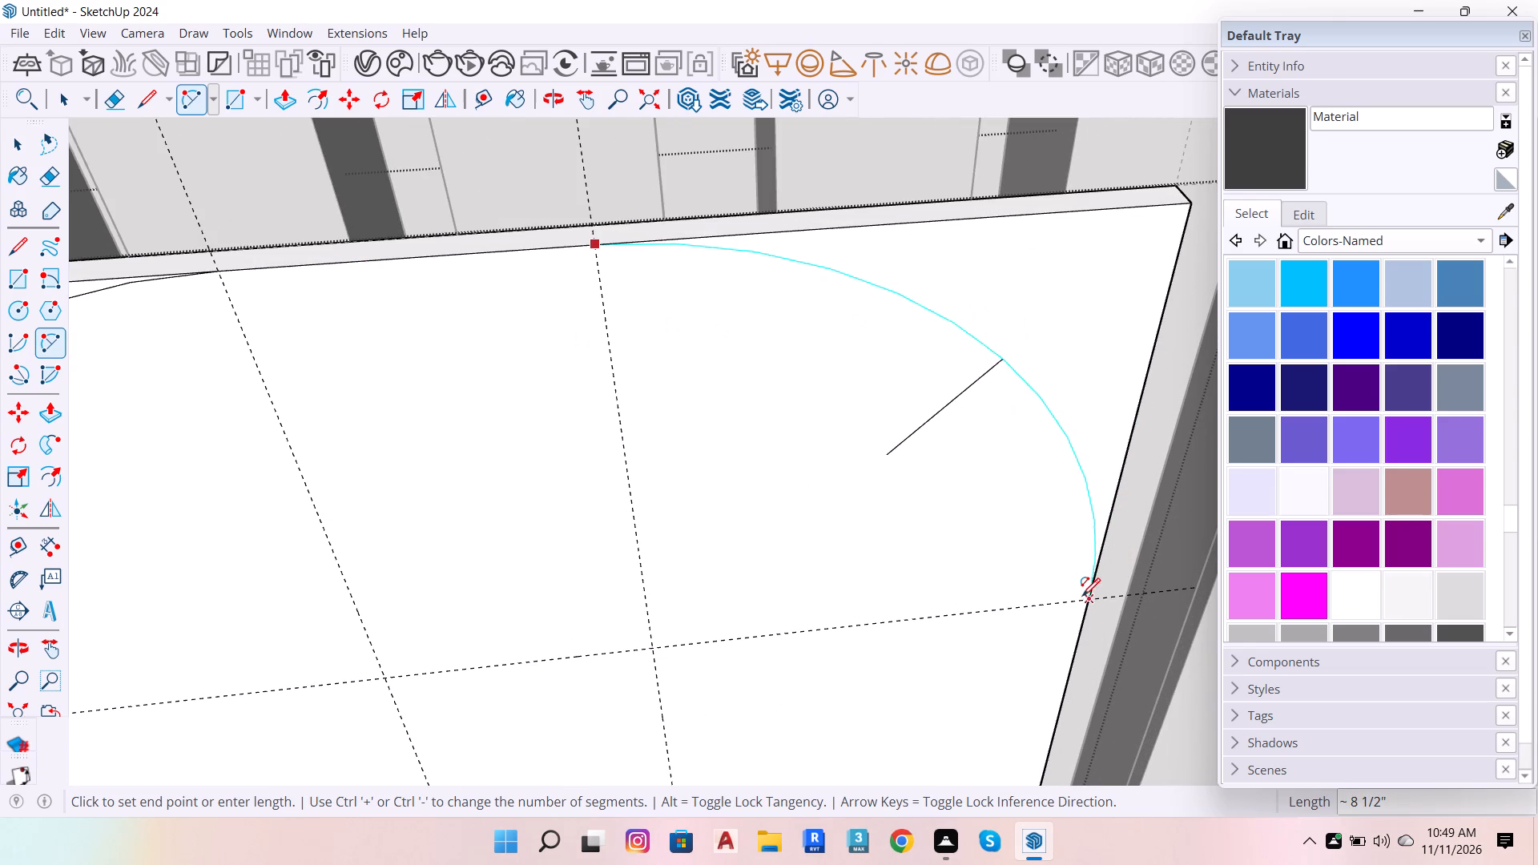
{"action": "left_click", "coordinate": [1090, 601]}
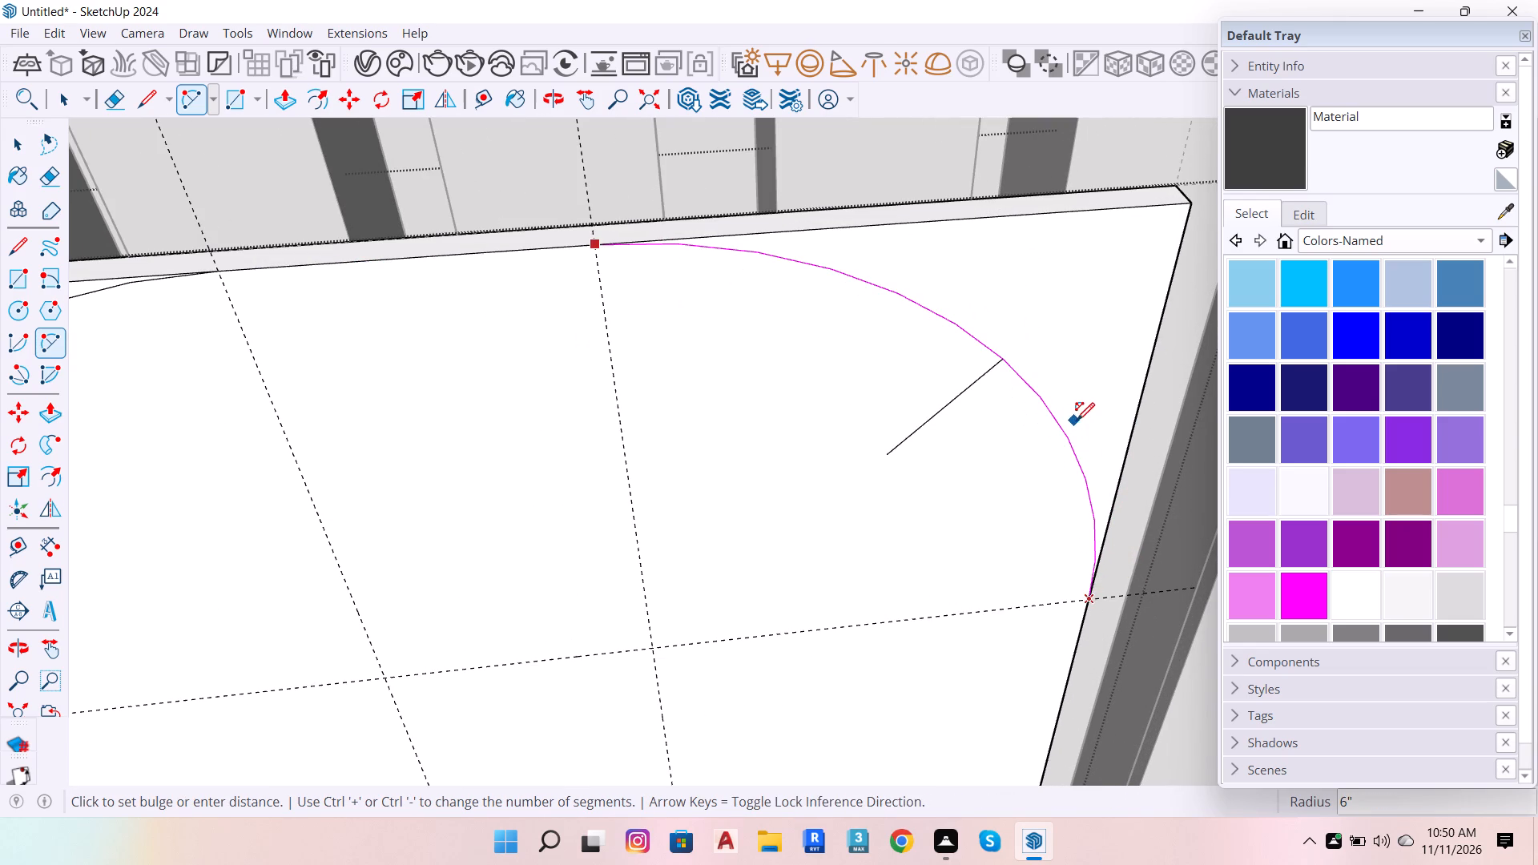
{"action": "left_click", "coordinate": [1076, 424]}
Push the central panel's two top corner pieces back through its thickness, about 3/8", leaving rounded corners.
{"action": "scroll", "coordinate": [916, 466], "scroll_direction": "down", "scroll_amount": 7}
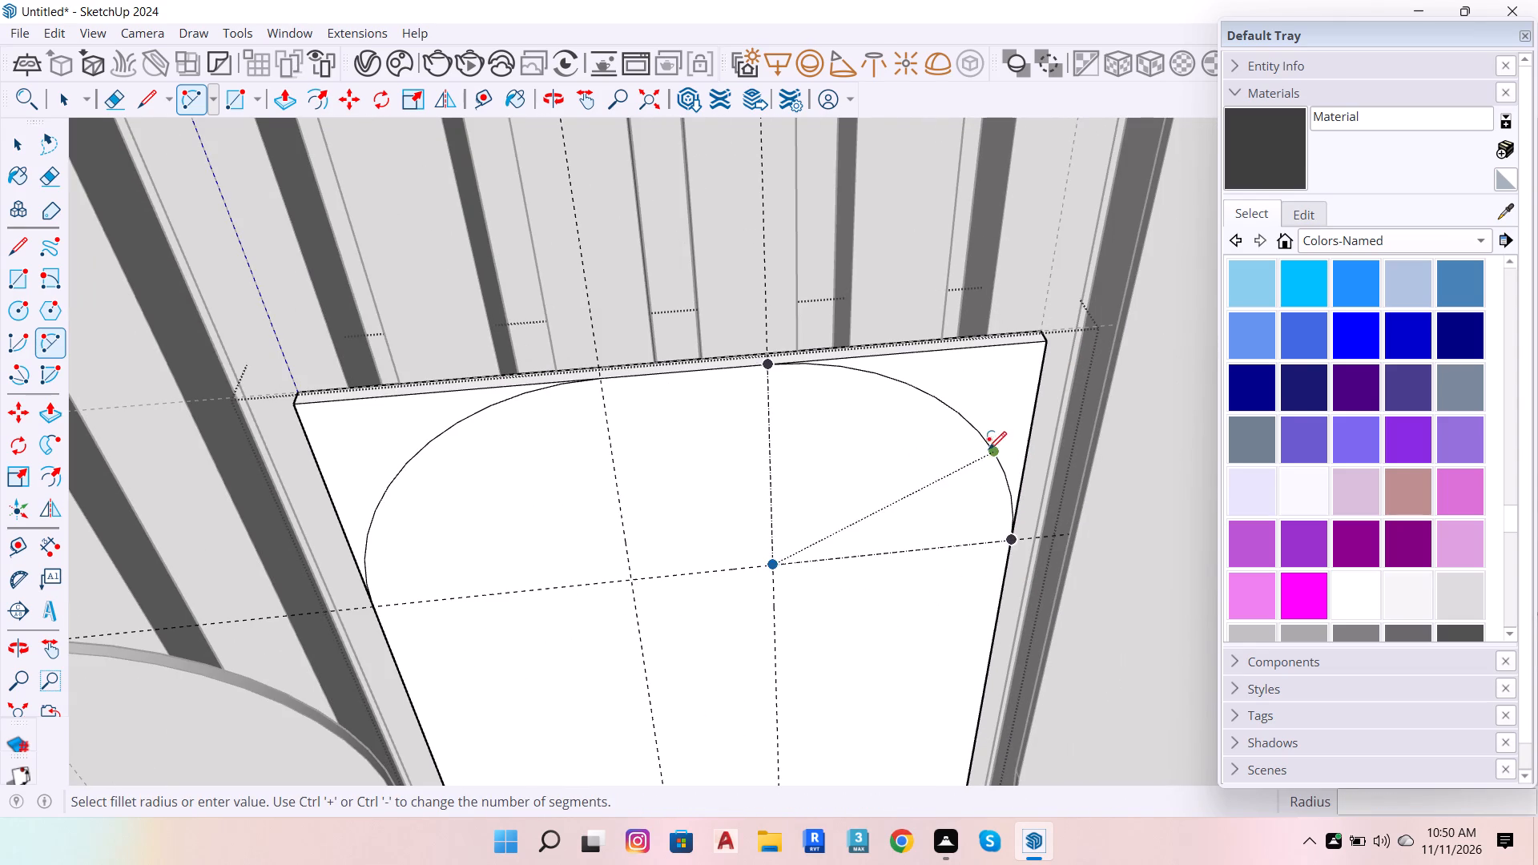
{"action": "key", "text": "space"}
{"action": "left_click", "coordinate": [968, 388]}
{"action": "key", "text": "p"}
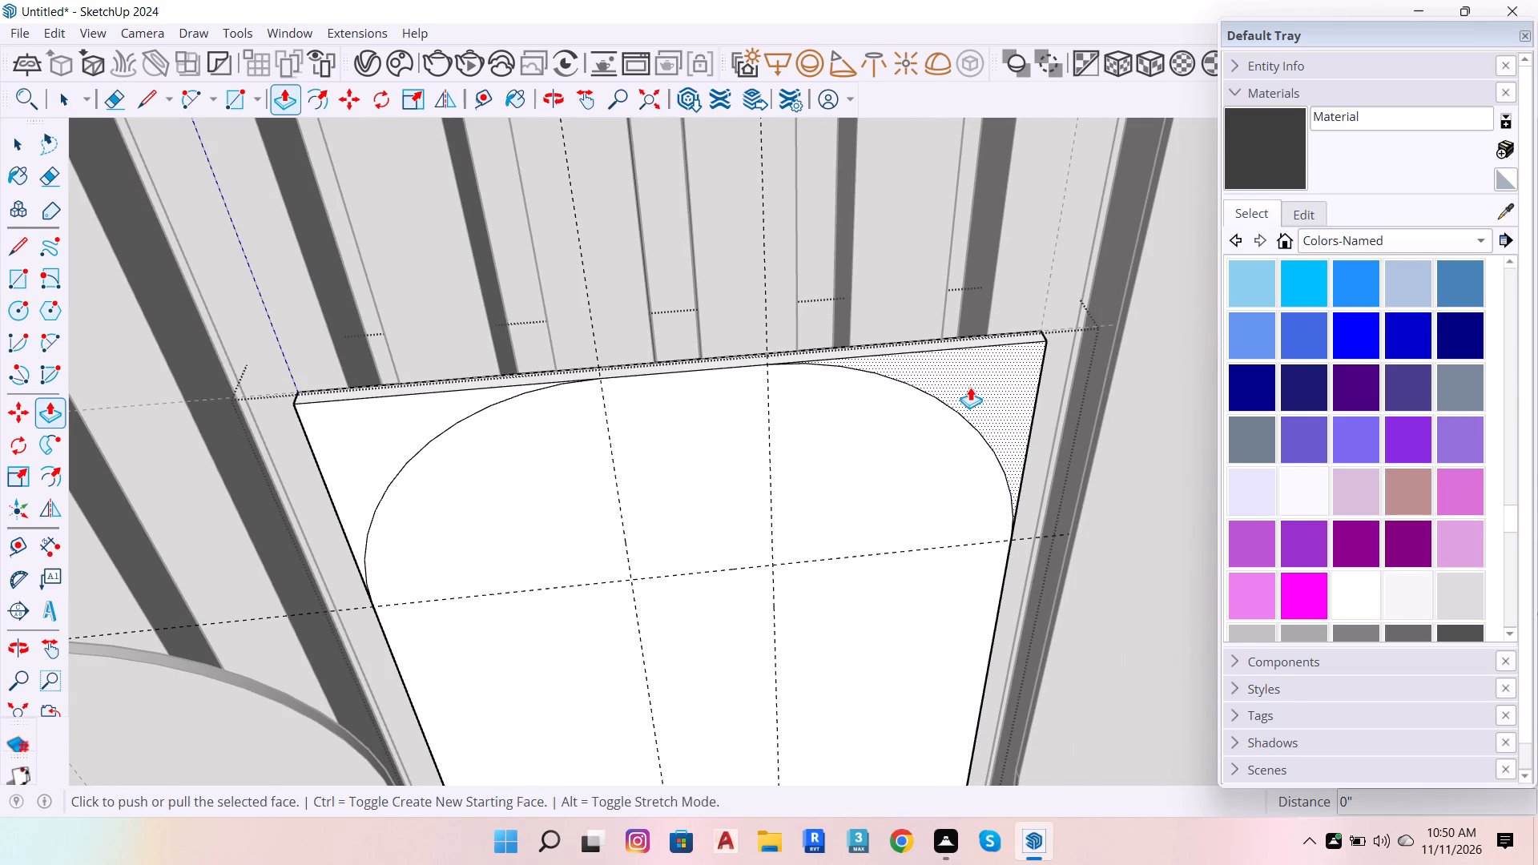
{"action": "left_click", "coordinate": [970, 387]}
{"action": "left_click", "coordinate": [969, 356]}
{"action": "scroll", "coordinate": [981, 368], "scroll_direction": "down", "scroll_amount": 7}
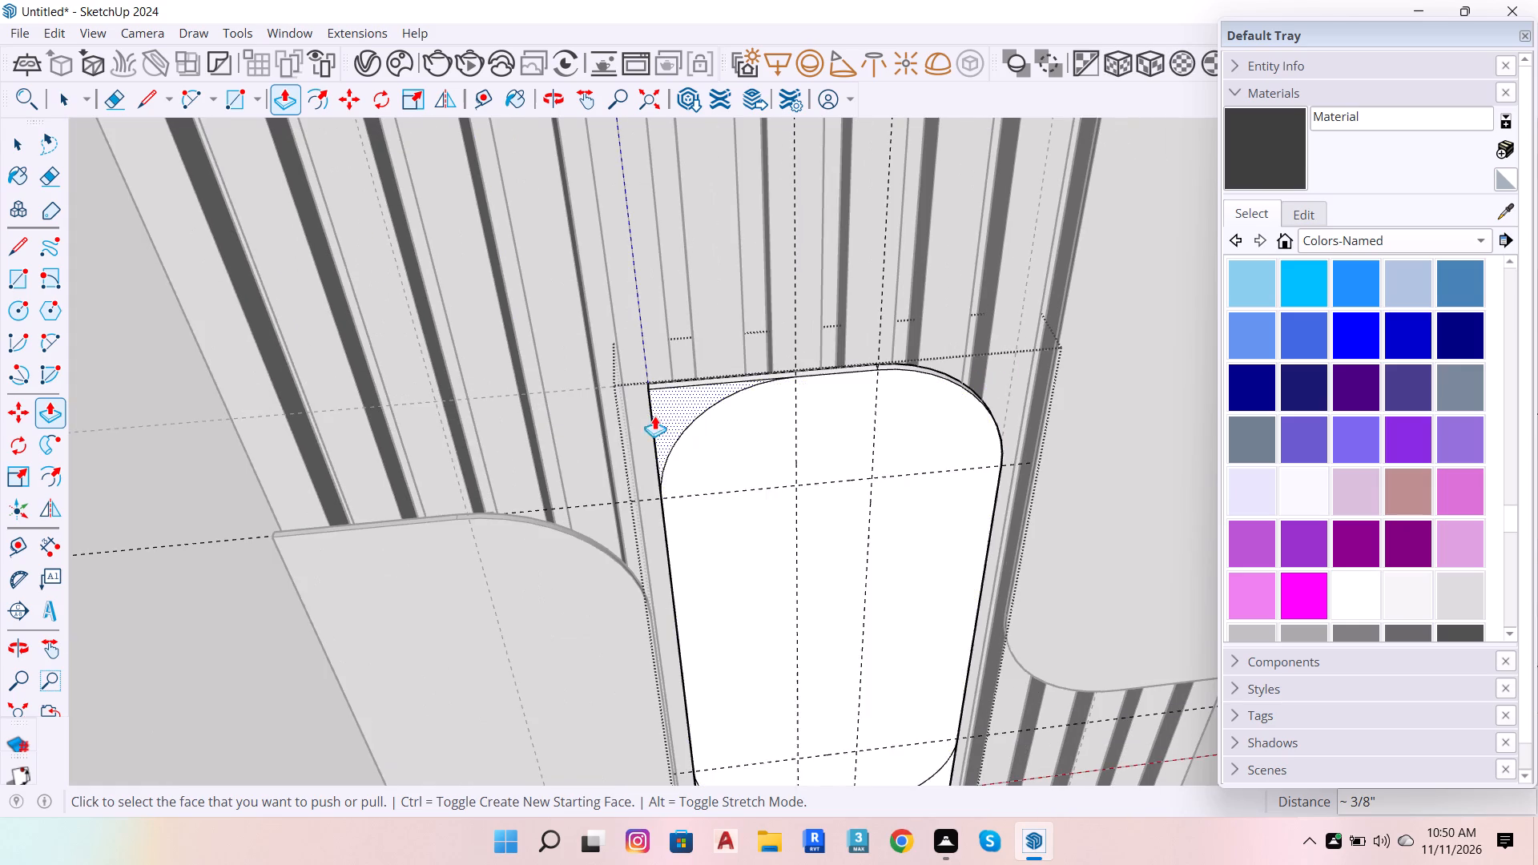
{"action": "scroll", "coordinate": [666, 404], "scroll_direction": "up", "scroll_amount": 2}
{"action": "left_click", "coordinate": [671, 404]}
{"action": "left_click", "coordinate": [677, 384]}
{"action": "scroll", "coordinate": [819, 268], "scroll_direction": "down", "scroll_amount": 7}
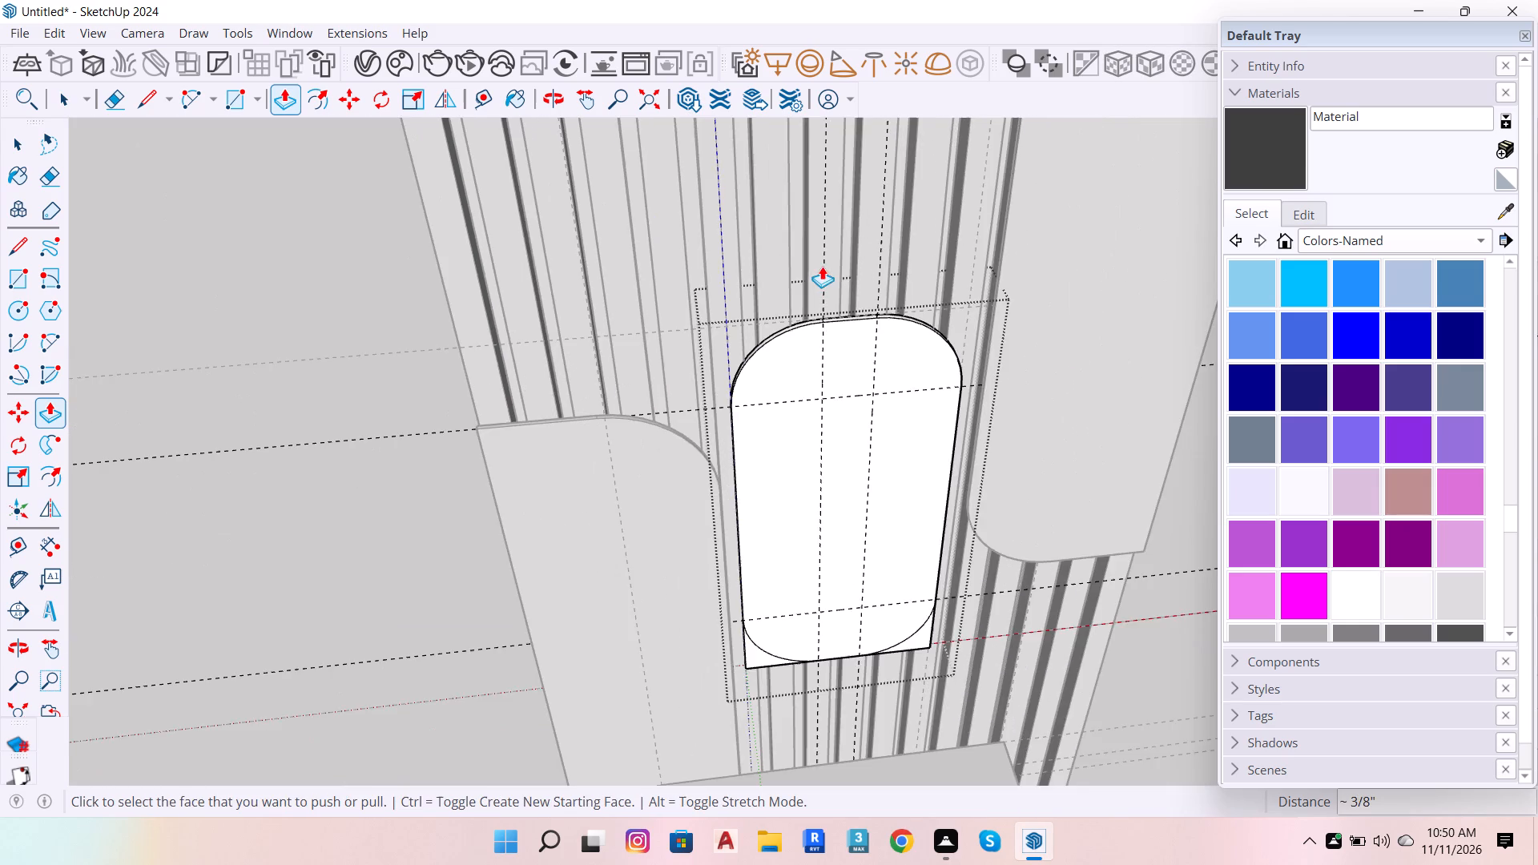
Push the central panel's two bottom corner pieces back through its thickness, about 3/8", and close the panel group.
{"action": "scroll", "coordinate": [875, 316], "scroll_direction": "down", "scroll_amount": 6}
{"action": "scroll", "coordinate": [909, 560], "scroll_direction": "up", "scroll_amount": 7}
{"action": "scroll", "coordinate": [910, 482], "scroll_direction": "up", "scroll_amount": 6}
{"action": "left_click", "coordinate": [908, 475]}
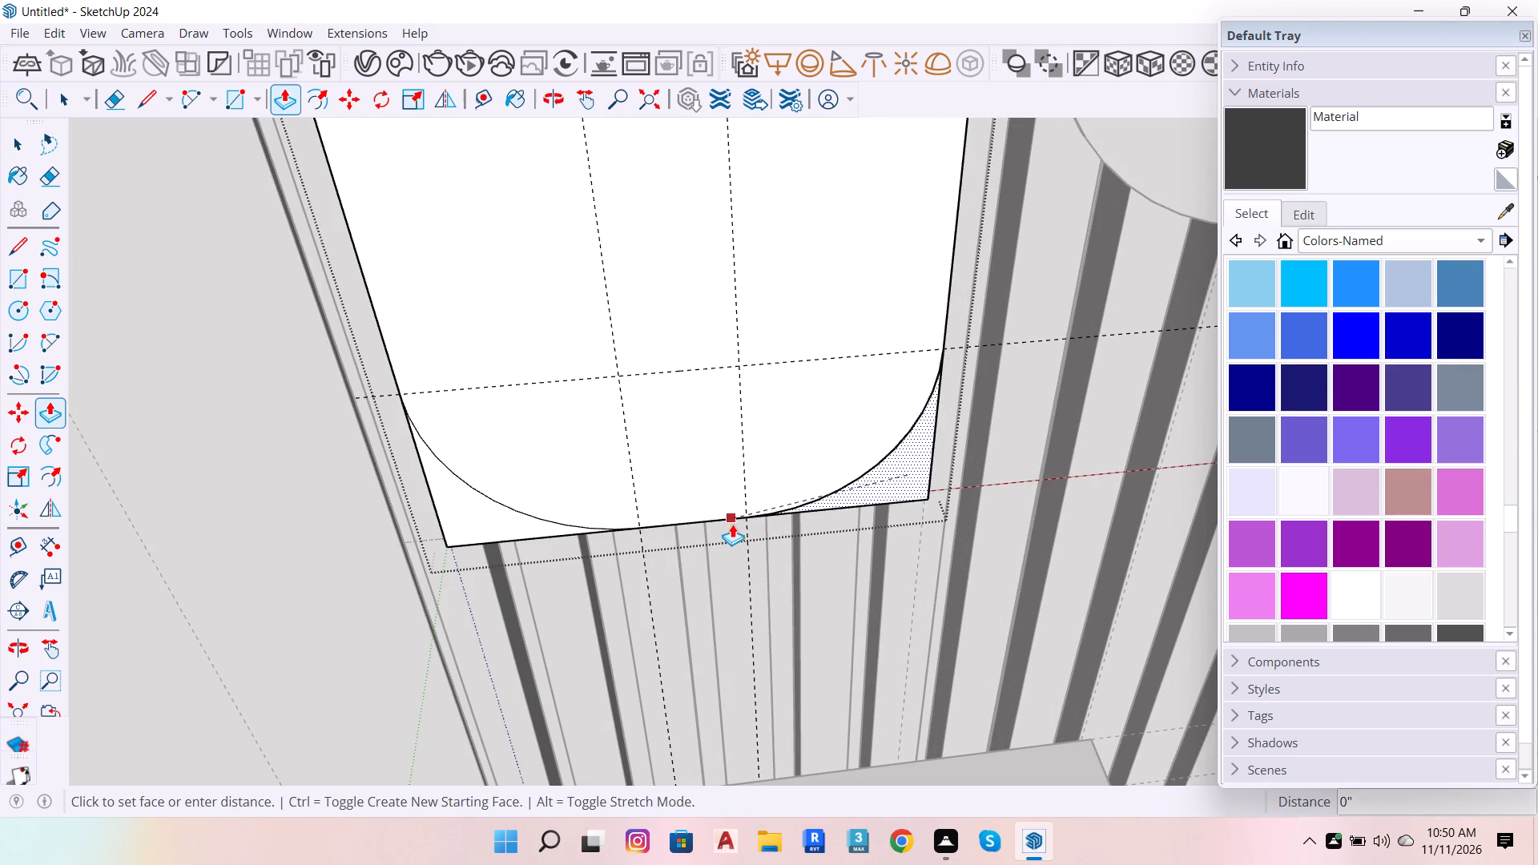
{"action": "scroll", "coordinate": [732, 524], "scroll_direction": "up", "scroll_amount": 12}
{"action": "left_click", "coordinate": [689, 537]}
{"action": "scroll", "coordinate": [768, 570], "scroll_direction": "down", "scroll_amount": 7}
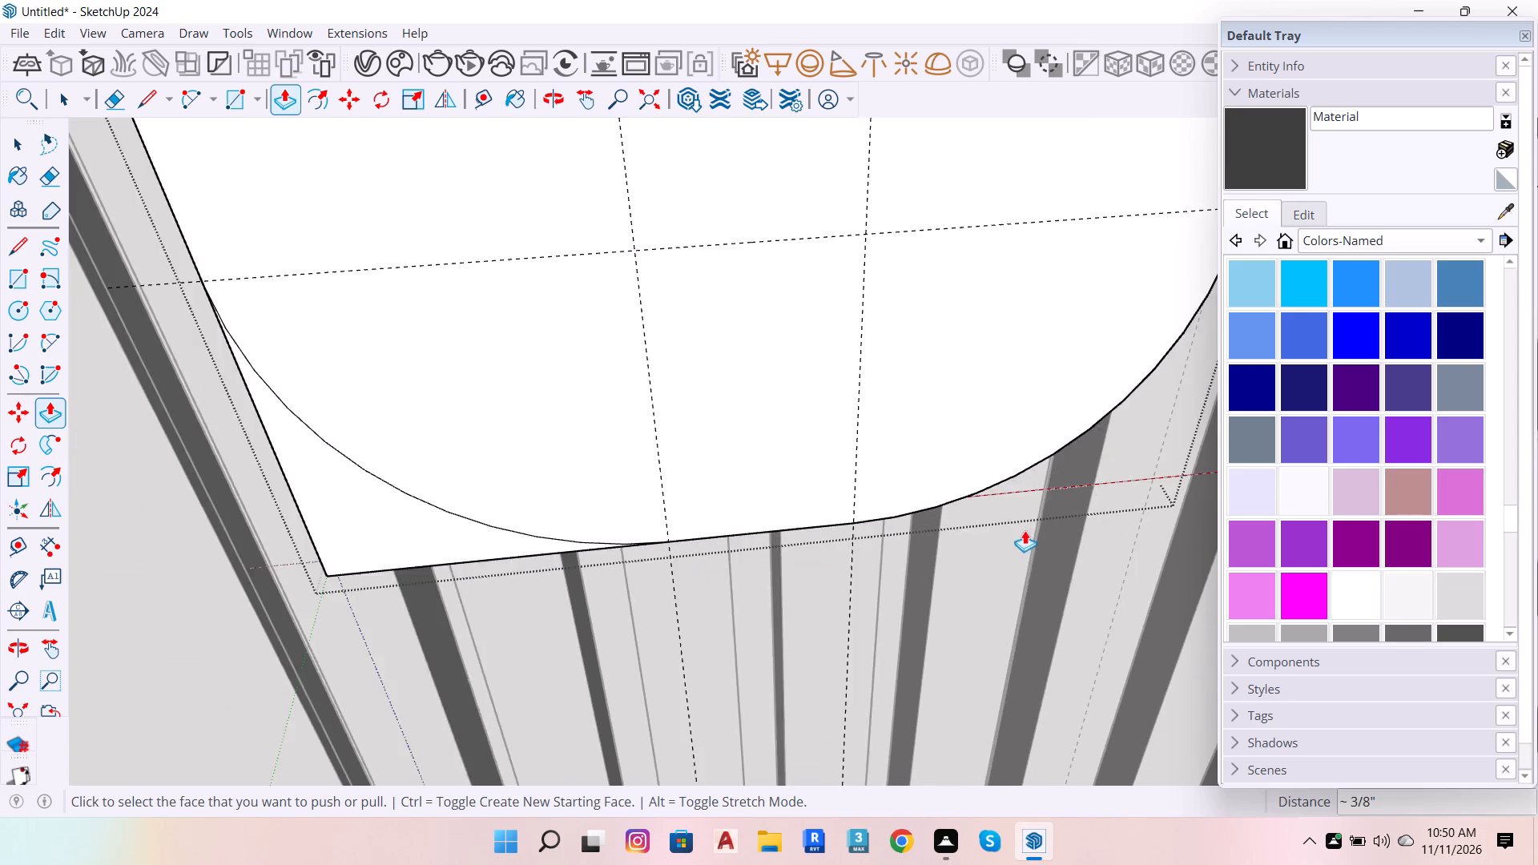
{"action": "scroll", "coordinate": [1025, 530], "scroll_direction": "down", "scroll_amount": 7}
{"action": "scroll", "coordinate": [692, 519], "scroll_direction": "up", "scroll_amount": 6}
{"action": "left_click", "coordinate": [692, 517]}
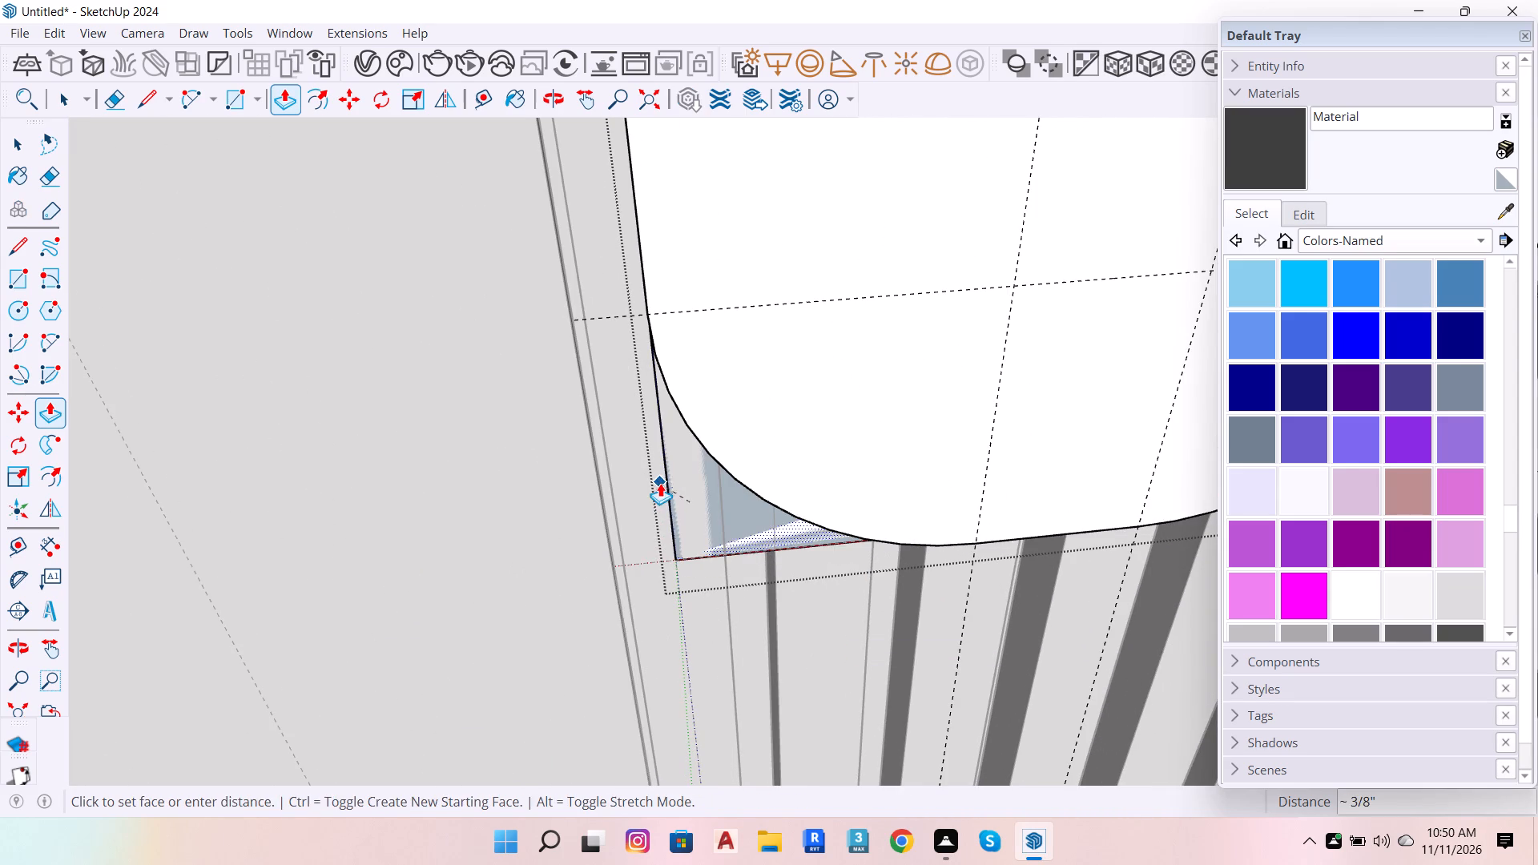
{"action": "left_click", "coordinate": [660, 483]}
{"action": "scroll", "coordinate": [712, 530], "scroll_direction": "down", "scroll_amount": 6}
{"action": "scroll", "coordinate": [667, 519], "scroll_direction": "up", "scroll_amount": 6}
{"action": "key", "text": "space"}
{"action": "left_click", "coordinate": [703, 503]}
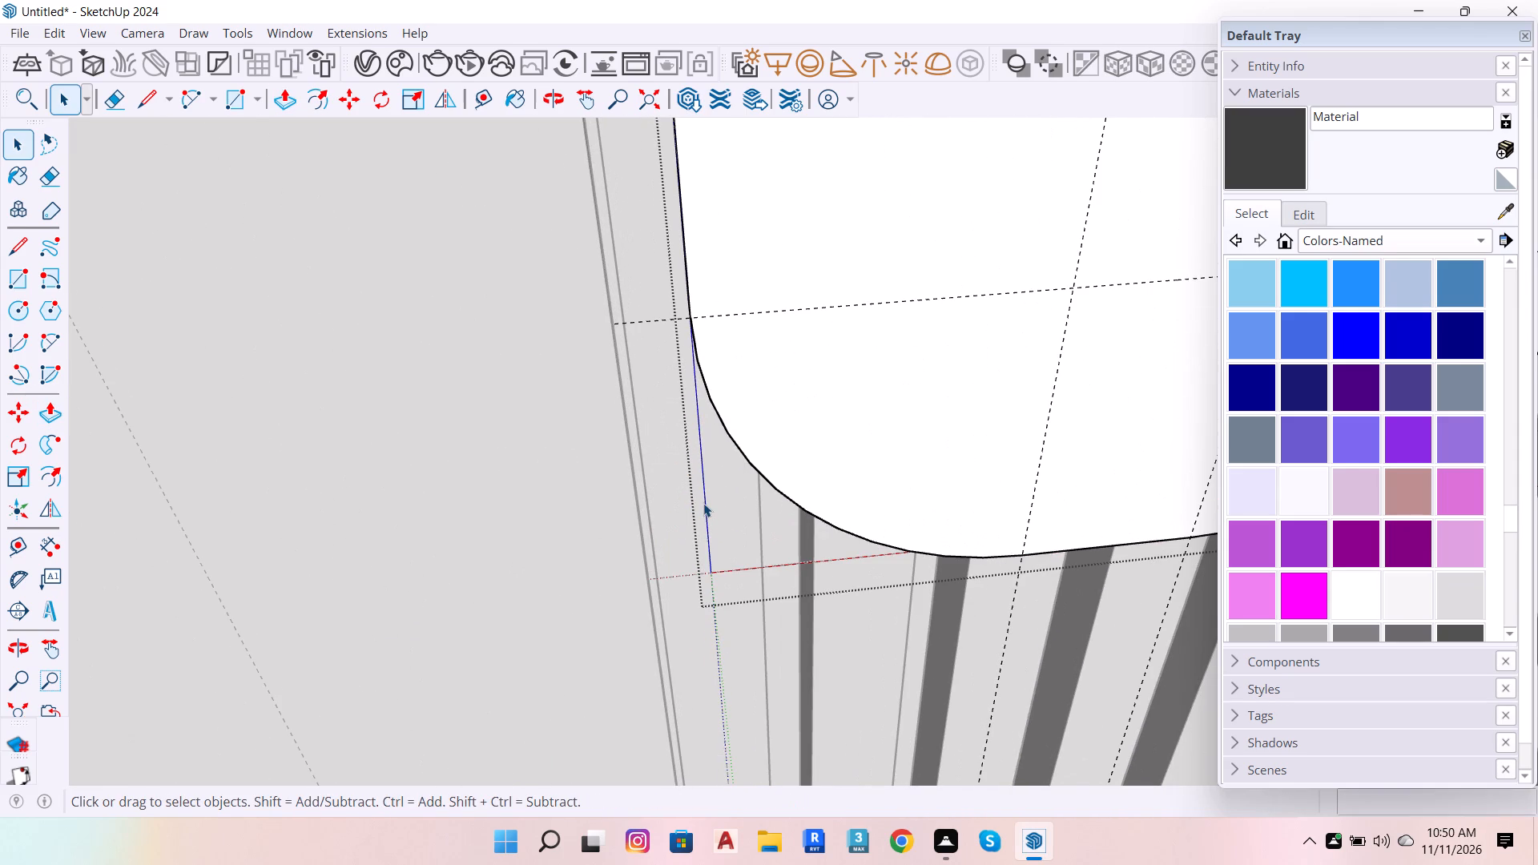
{"action": "key", "text": "Delete"}
{"action": "scroll", "coordinate": [757, 539], "scroll_direction": "down", "scroll_amount": 10}
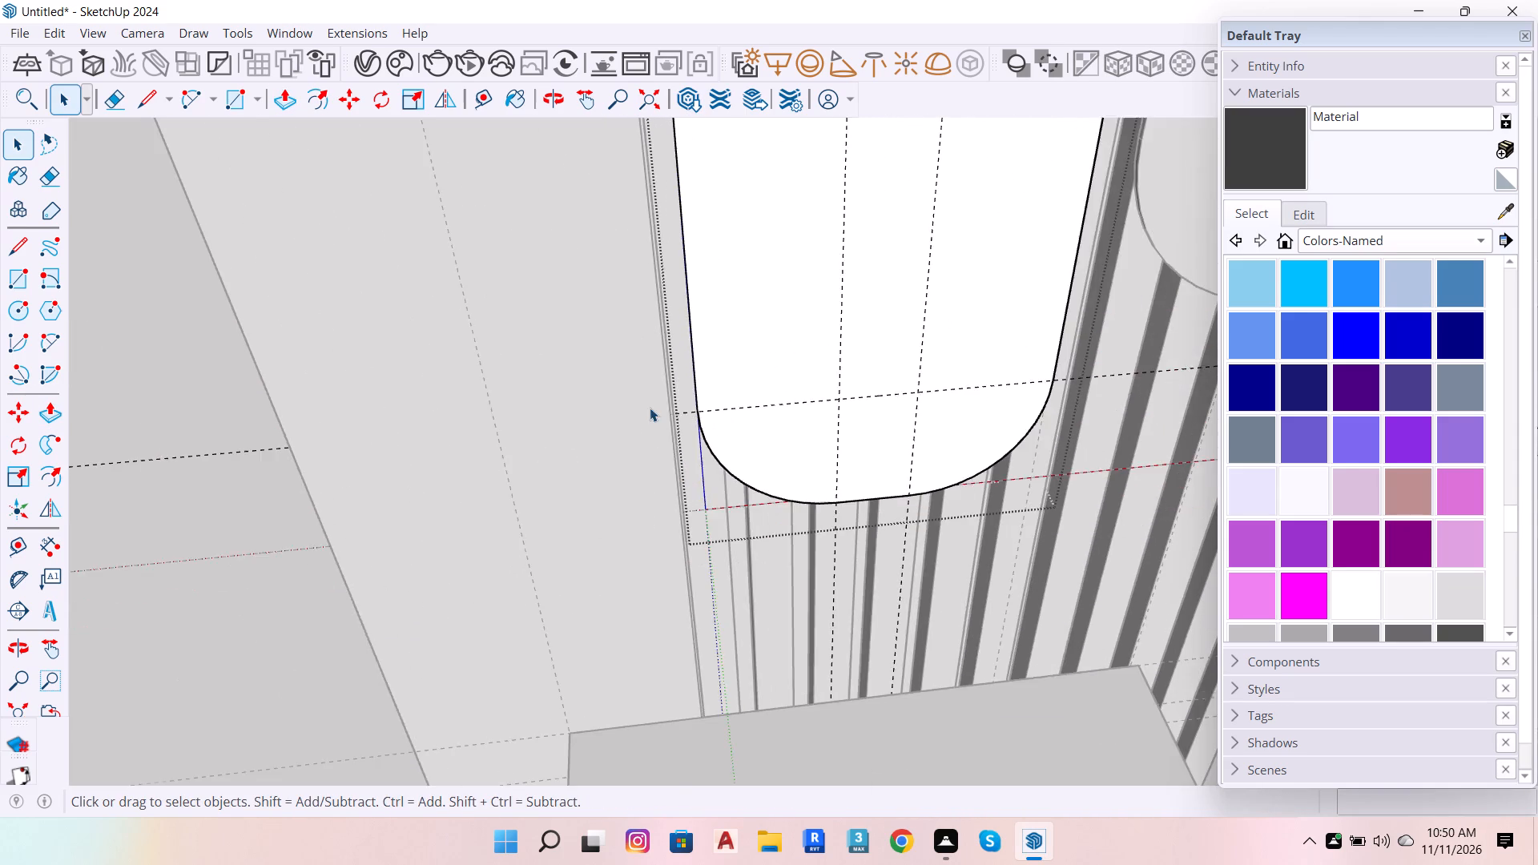
{"action": "scroll", "coordinate": [650, 408], "scroll_direction": "down", "scroll_amount": 7}
{"action": "key", "text": "space"}
{"action": "double_click", "coordinate": [1114, 581]}
Open the lower projecting box's group and push its right side face inward 2".
{"action": "scroll", "coordinate": [135, 604], "scroll_direction": "down", "scroll_amount": 7}
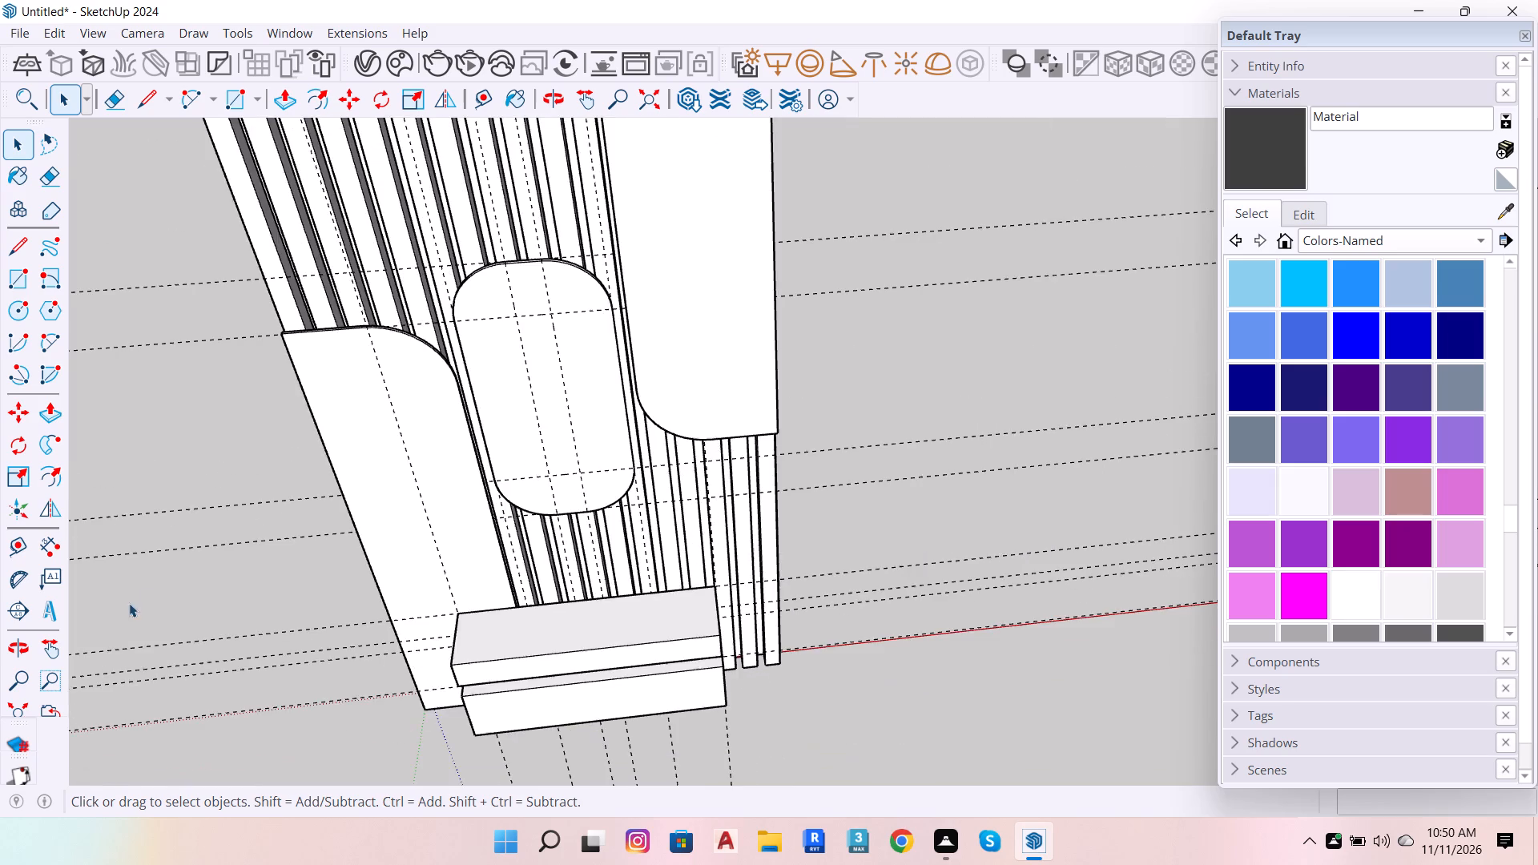
{"action": "scroll", "coordinate": [590, 561], "scroll_direction": "down", "scroll_amount": 6}
{"action": "scroll", "coordinate": [690, 618], "scroll_direction": "up", "scroll_amount": 4}
{"action": "scroll", "coordinate": [736, 589], "scroll_direction": "down", "scroll_amount": 6}
{"action": "scroll", "coordinate": [630, 734], "scroll_direction": "up", "scroll_amount": 4}
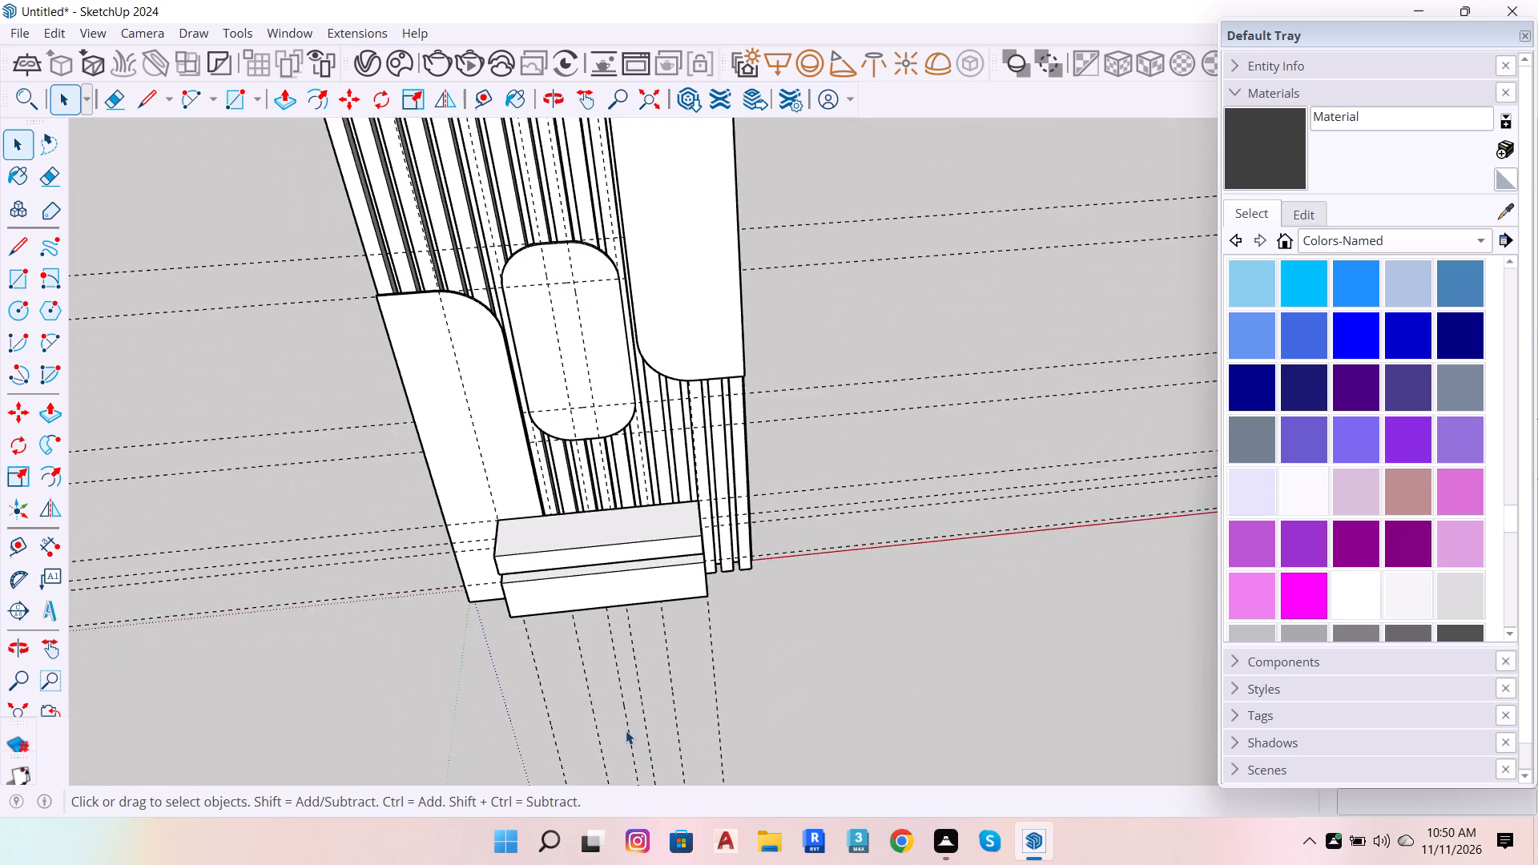
{"action": "scroll", "coordinate": [626, 730], "scroll_direction": "up", "scroll_amount": 3}
{"action": "scroll", "coordinate": [814, 523], "scroll_direction": "down", "scroll_amount": 4}
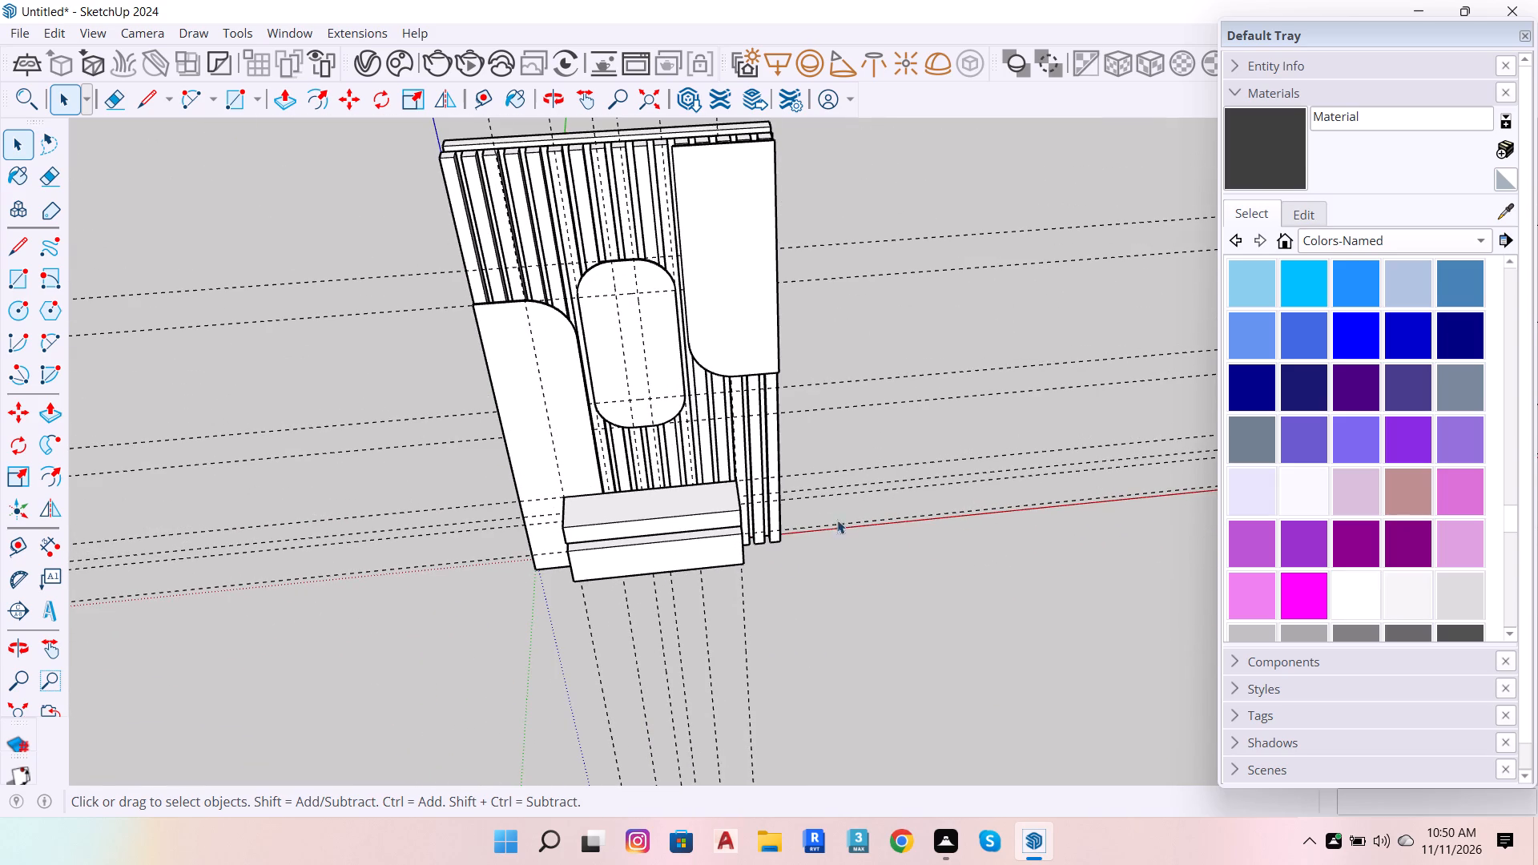
{"action": "scroll", "coordinate": [771, 565], "scroll_direction": "down", "scroll_amount": 4}
{"action": "scroll", "coordinate": [870, 513], "scroll_direction": "up", "scroll_amount": 5}
{"action": "scroll", "coordinate": [771, 491], "scroll_direction": "up", "scroll_amount": 7}
{"action": "scroll", "coordinate": [690, 521], "scroll_direction": "up", "scroll_amount": 3}
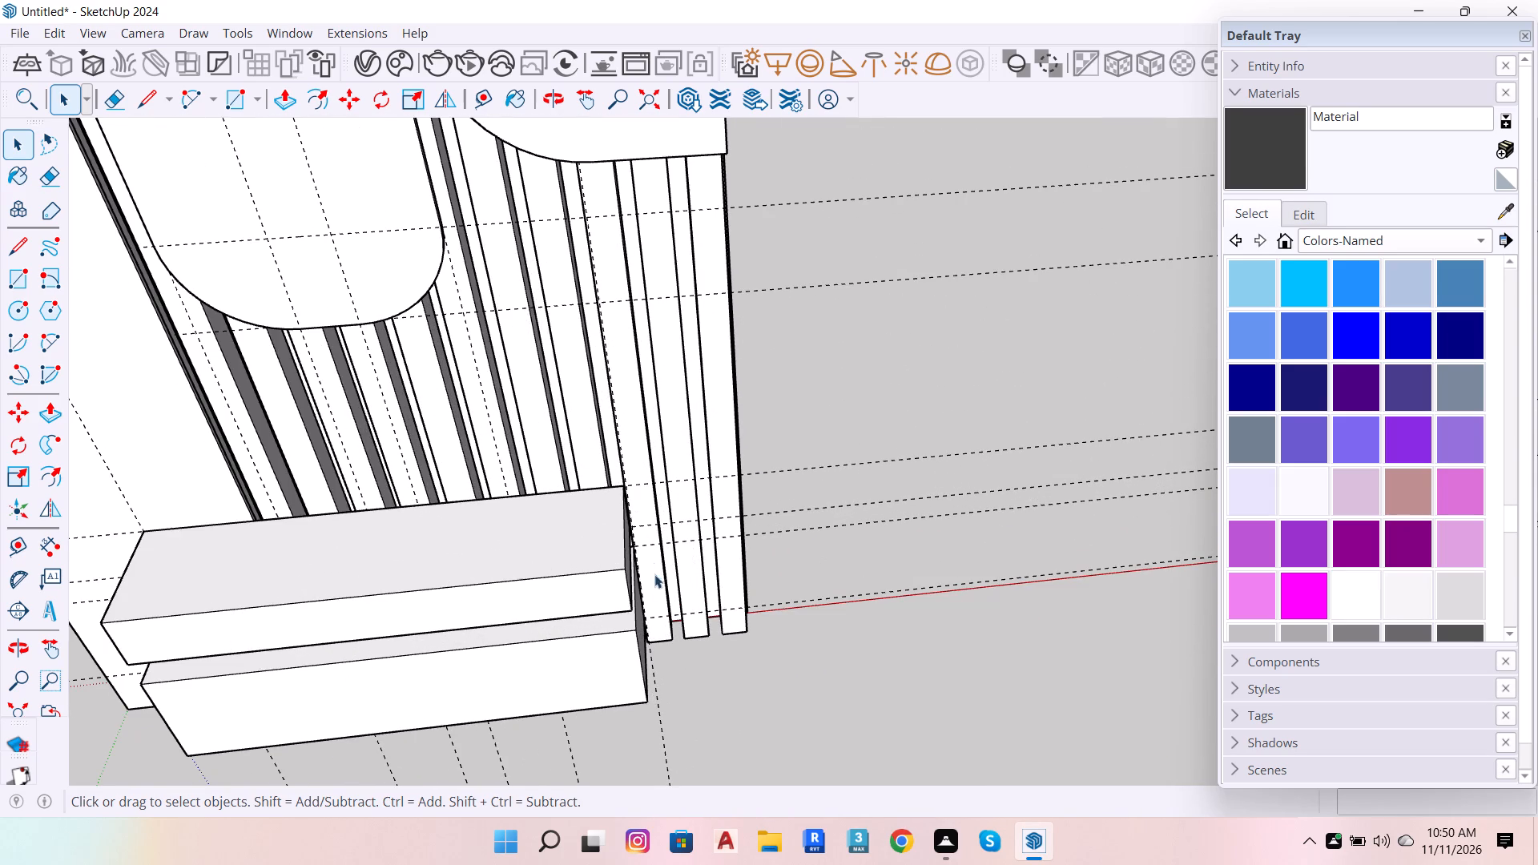
{"action": "scroll", "coordinate": [469, 538], "scroll_direction": "down", "scroll_amount": 7}
{"action": "scroll", "coordinate": [689, 641], "scroll_direction": "up", "scroll_amount": 7}
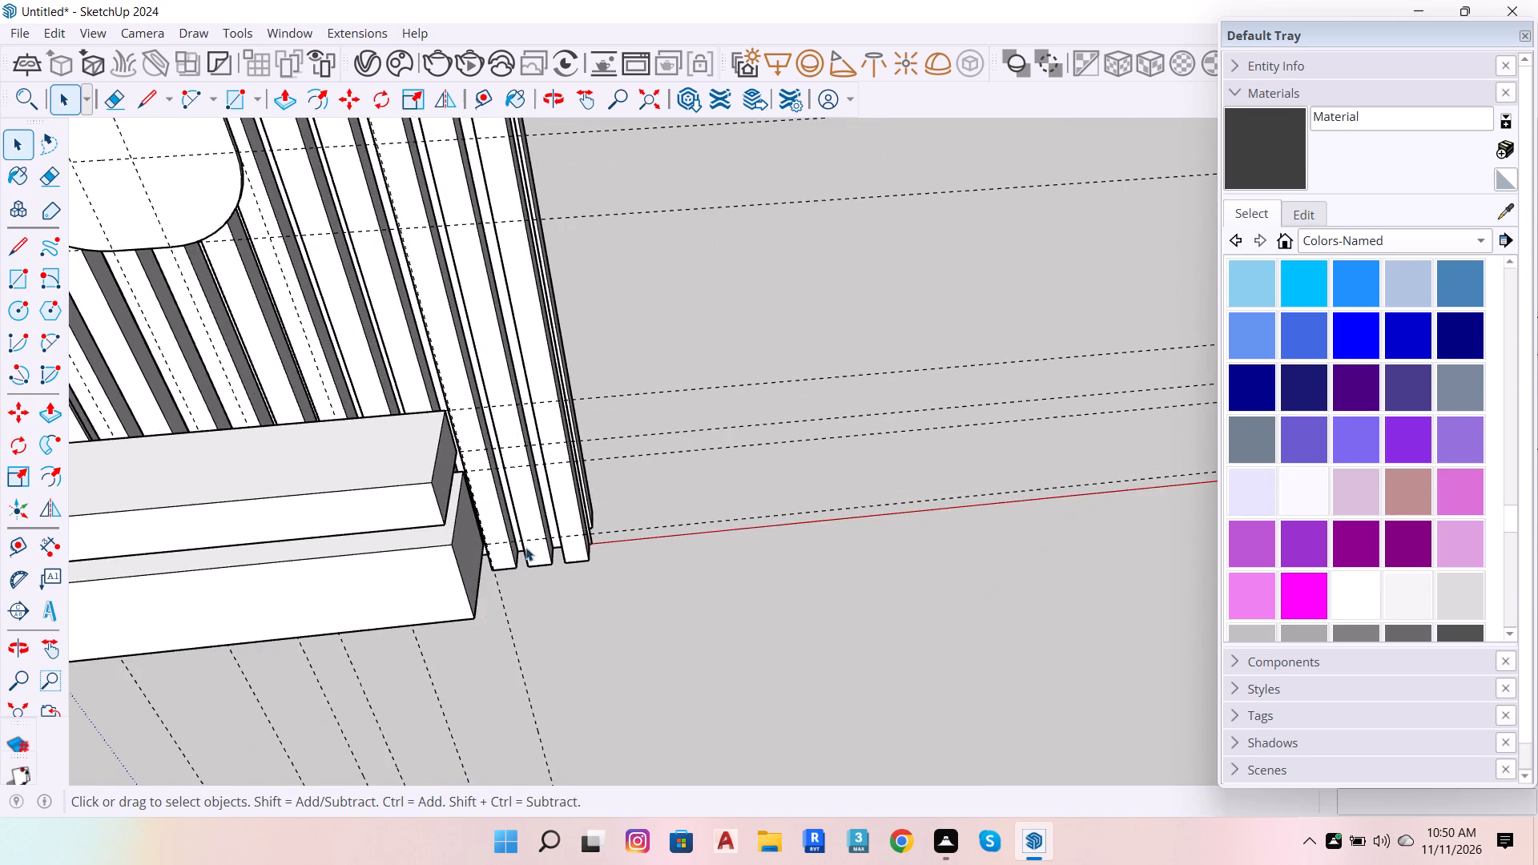
{"action": "scroll", "coordinate": [215, 516], "scroll_direction": "up", "scroll_amount": 7}
{"action": "scroll", "coordinate": [679, 593], "scroll_direction": "up", "scroll_amount": 6}
{"action": "double_click", "coordinate": [586, 627]}
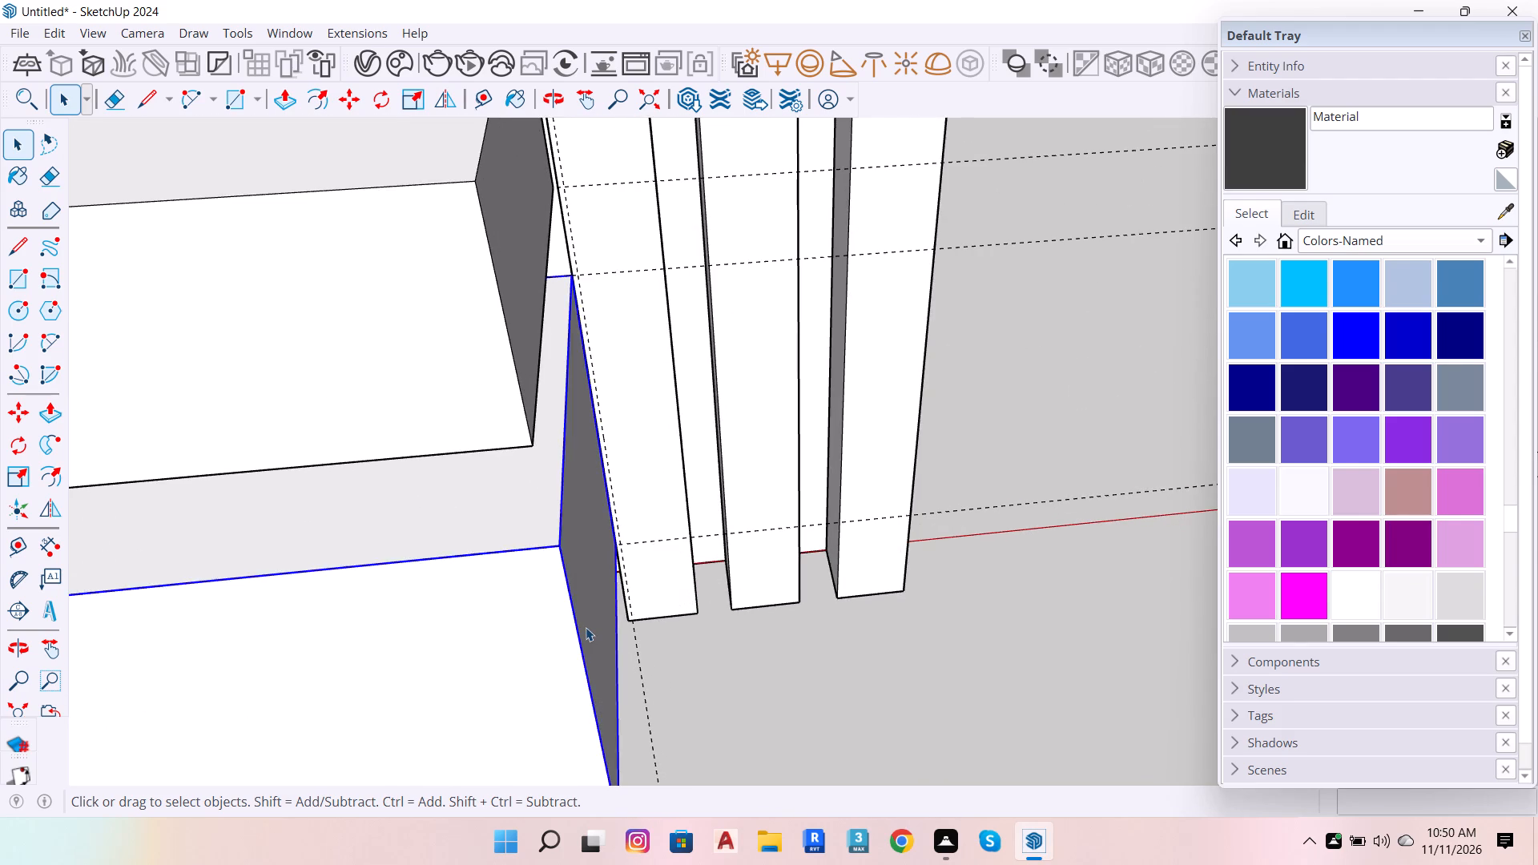
{"action": "left_click", "coordinate": [586, 627]}
{"action": "key", "text": "p"}
{"action": "left_click", "coordinate": [586, 627]}
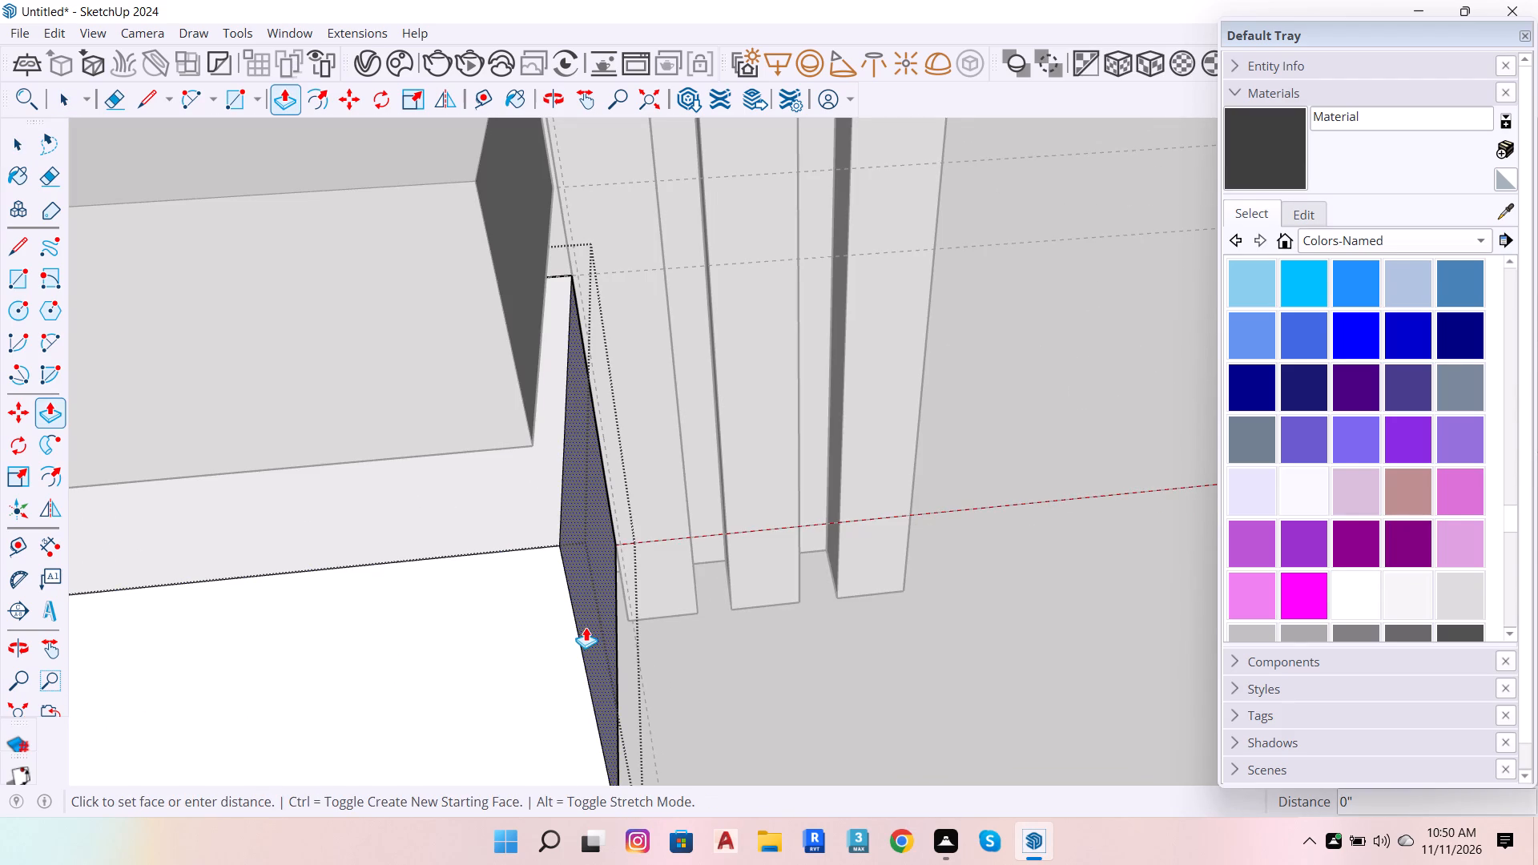
{"action": "key", "text": "2"}
{"action": "key", "text": "Return"}
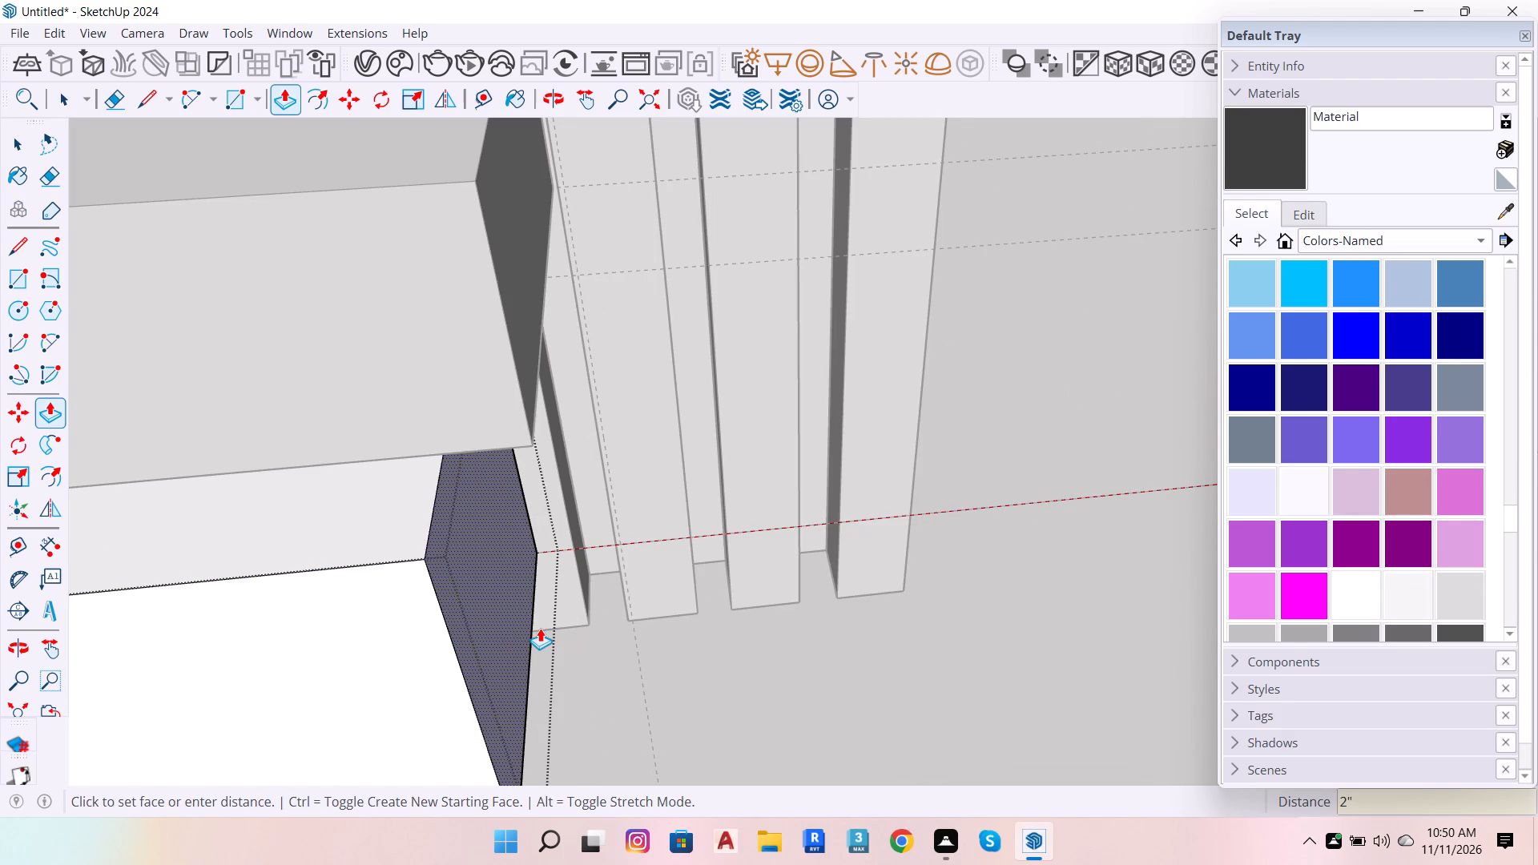
{"action": "key", "text": "space"}
Push the lower projecting box's left side face inward 2" and close its group.
{"action": "scroll", "coordinate": [554, 622], "scroll_direction": "up", "scroll_amount": 1}
{"action": "scroll", "coordinate": [722, 520], "scroll_direction": "down", "scroll_amount": 20}
{"action": "scroll", "coordinate": [722, 520], "scroll_direction": "down", "scroll_amount": 2}
{"action": "scroll", "coordinate": [332, 626], "scroll_direction": "up", "scroll_amount": 7}
{"action": "scroll", "coordinate": [867, 497], "scroll_direction": "up", "scroll_amount": 8}
{"action": "scroll", "coordinate": [1124, 483], "scroll_direction": "down", "scroll_amount": 13}
{"action": "scroll", "coordinate": [1048, 499], "scroll_direction": "up", "scroll_amount": 6}
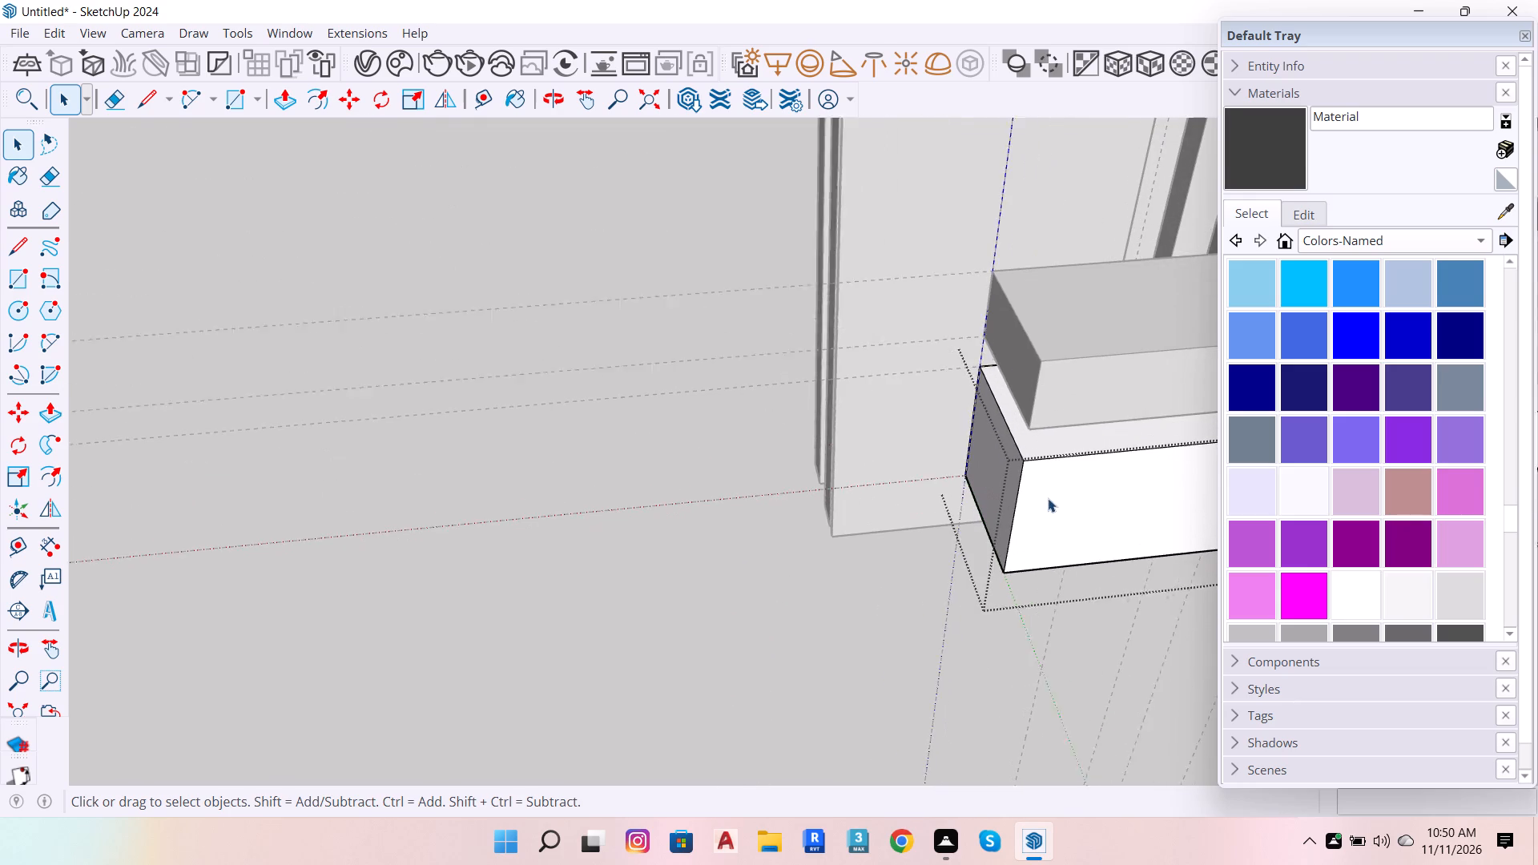
{"action": "left_click", "coordinate": [993, 509]}
{"action": "type", "text": "[P"}
{"action": "left_click", "coordinate": [993, 509]}
{"action": "key", "text": "2"}
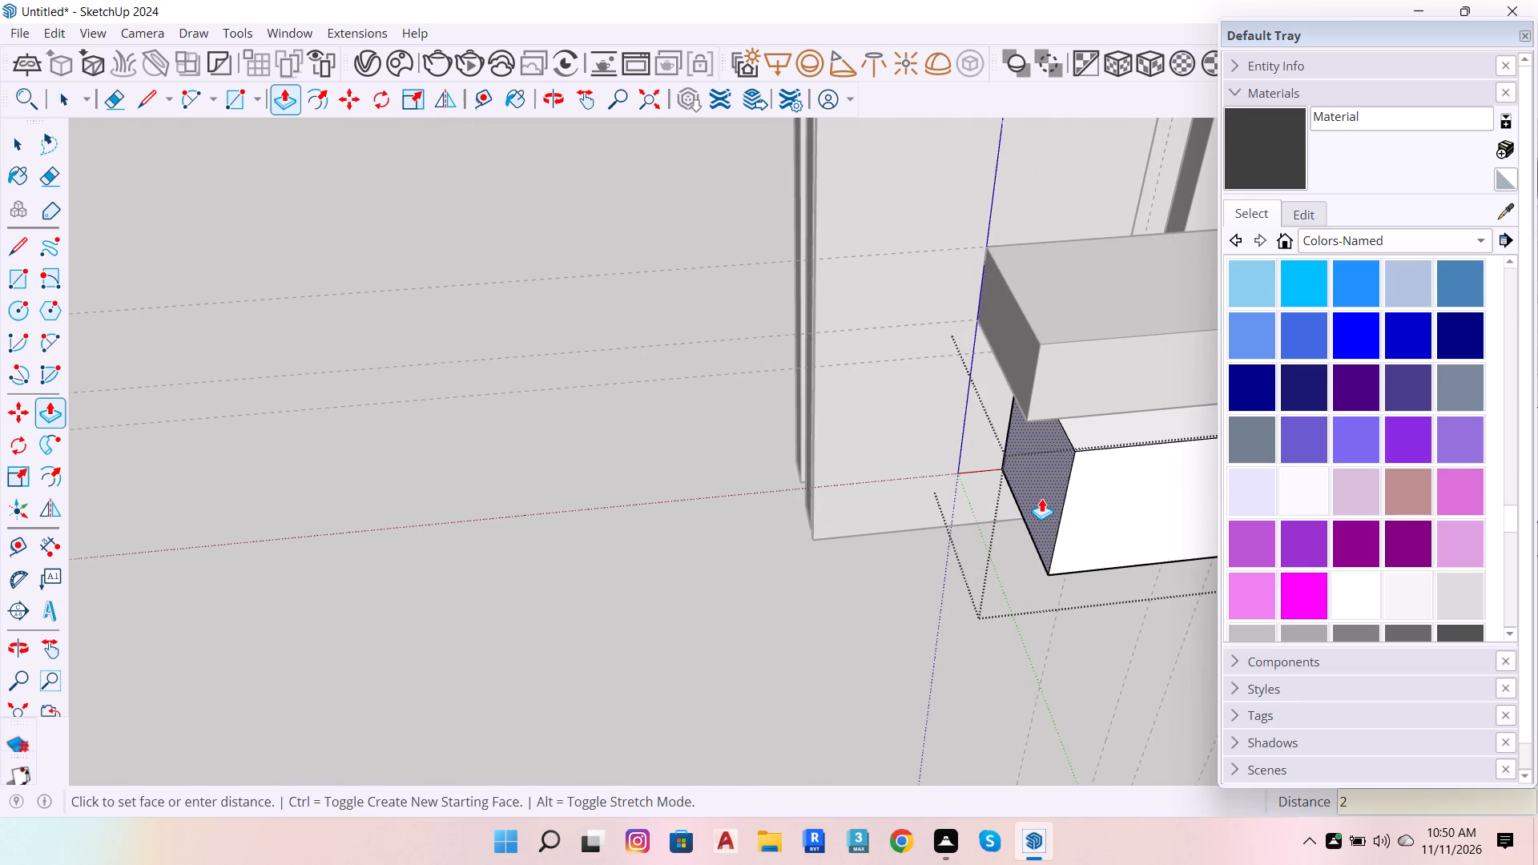
{"action": "key", "text": "Return"}
{"action": "key", "text": "space"}
{"action": "scroll", "coordinate": [964, 531], "scroll_direction": "down", "scroll_amount": 4}
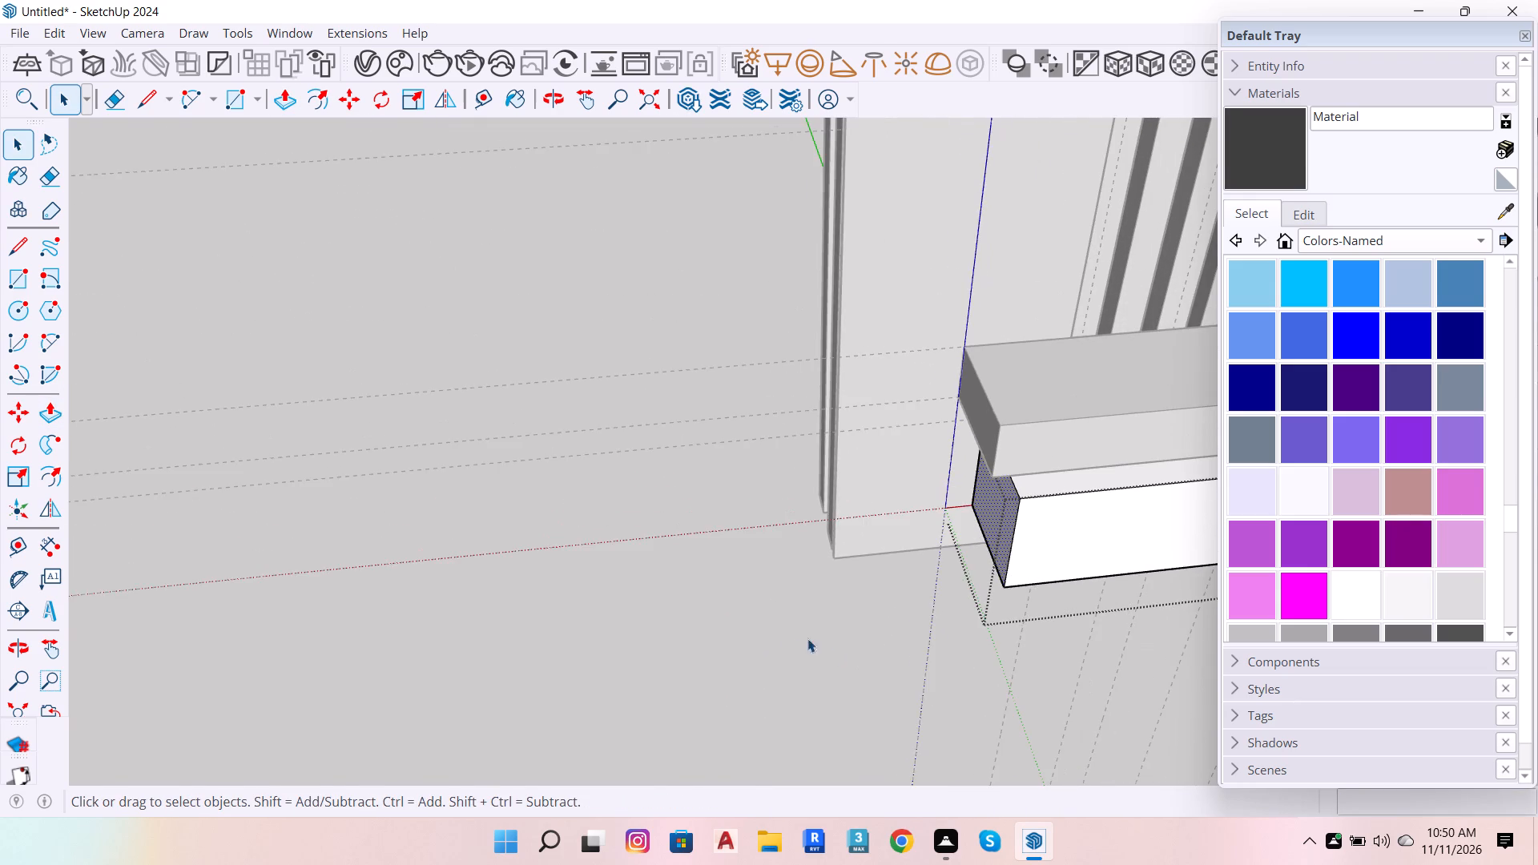
{"action": "scroll", "coordinate": [785, 637], "scroll_direction": "down", "scroll_amount": 4}
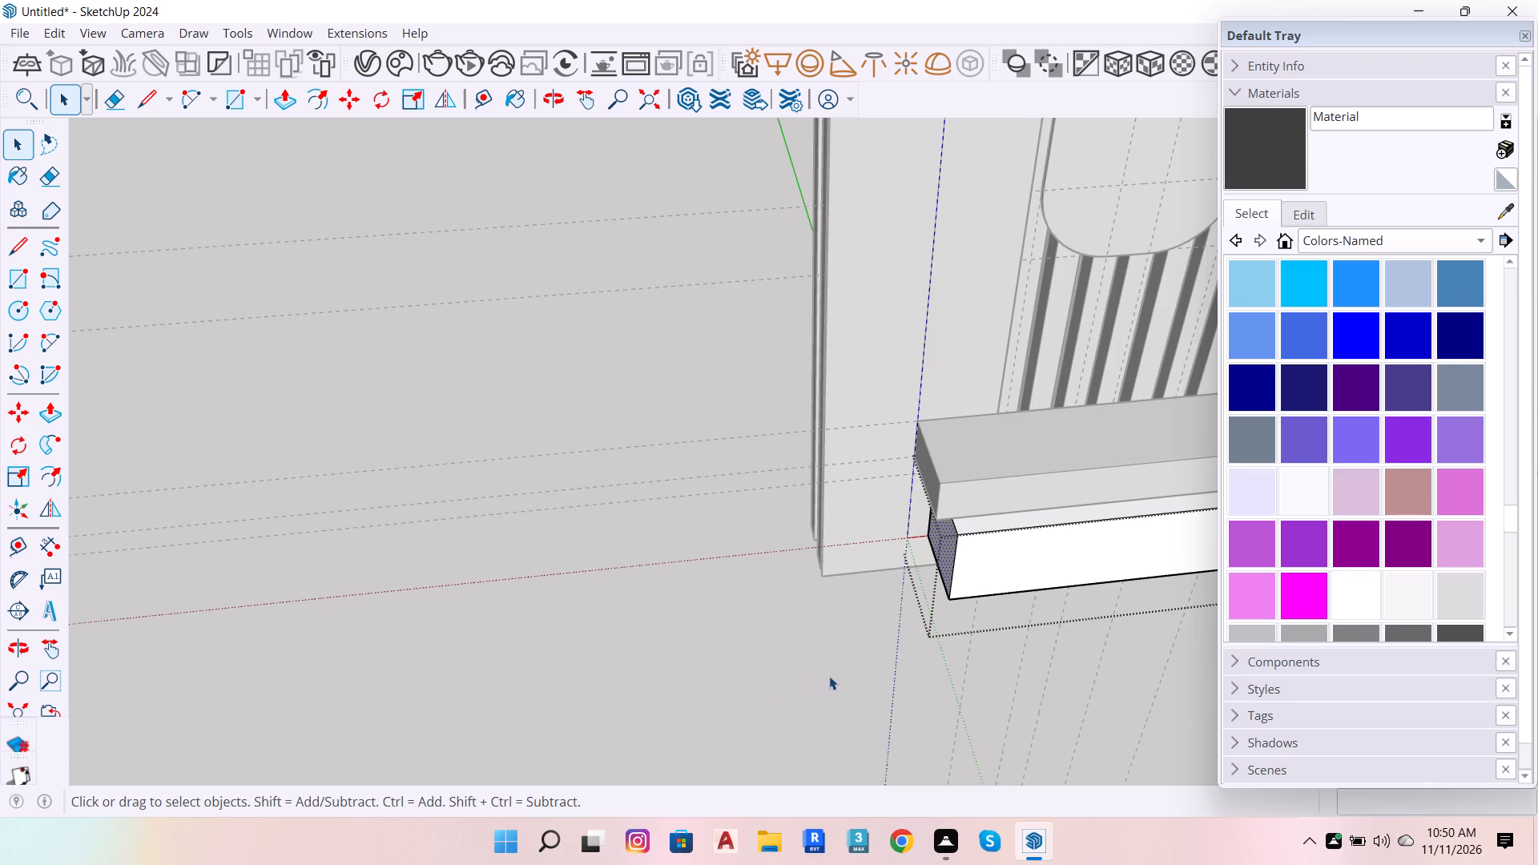
{"action": "scroll", "coordinate": [852, 667], "scroll_direction": "down", "scroll_amount": 3}
{"action": "scroll", "coordinate": [1103, 637], "scroll_direction": "down", "scroll_amount": 1}
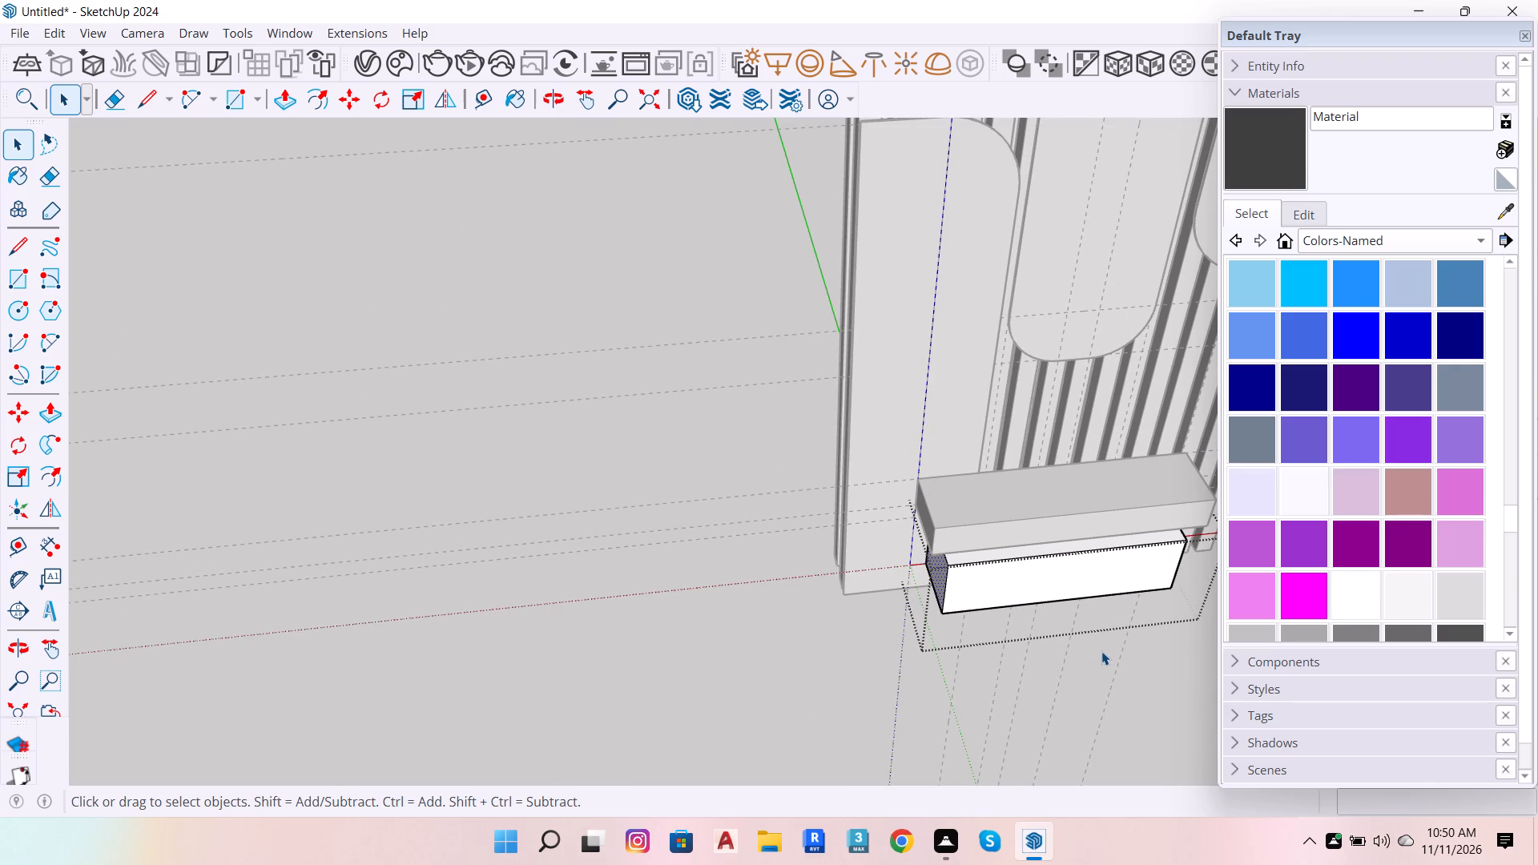
{"action": "key", "text": "space"}
{"action": "scroll", "coordinate": [1013, 401], "scroll_direction": "down", "scroll_amount": 6}
{"action": "double_click", "coordinate": [625, 515]}
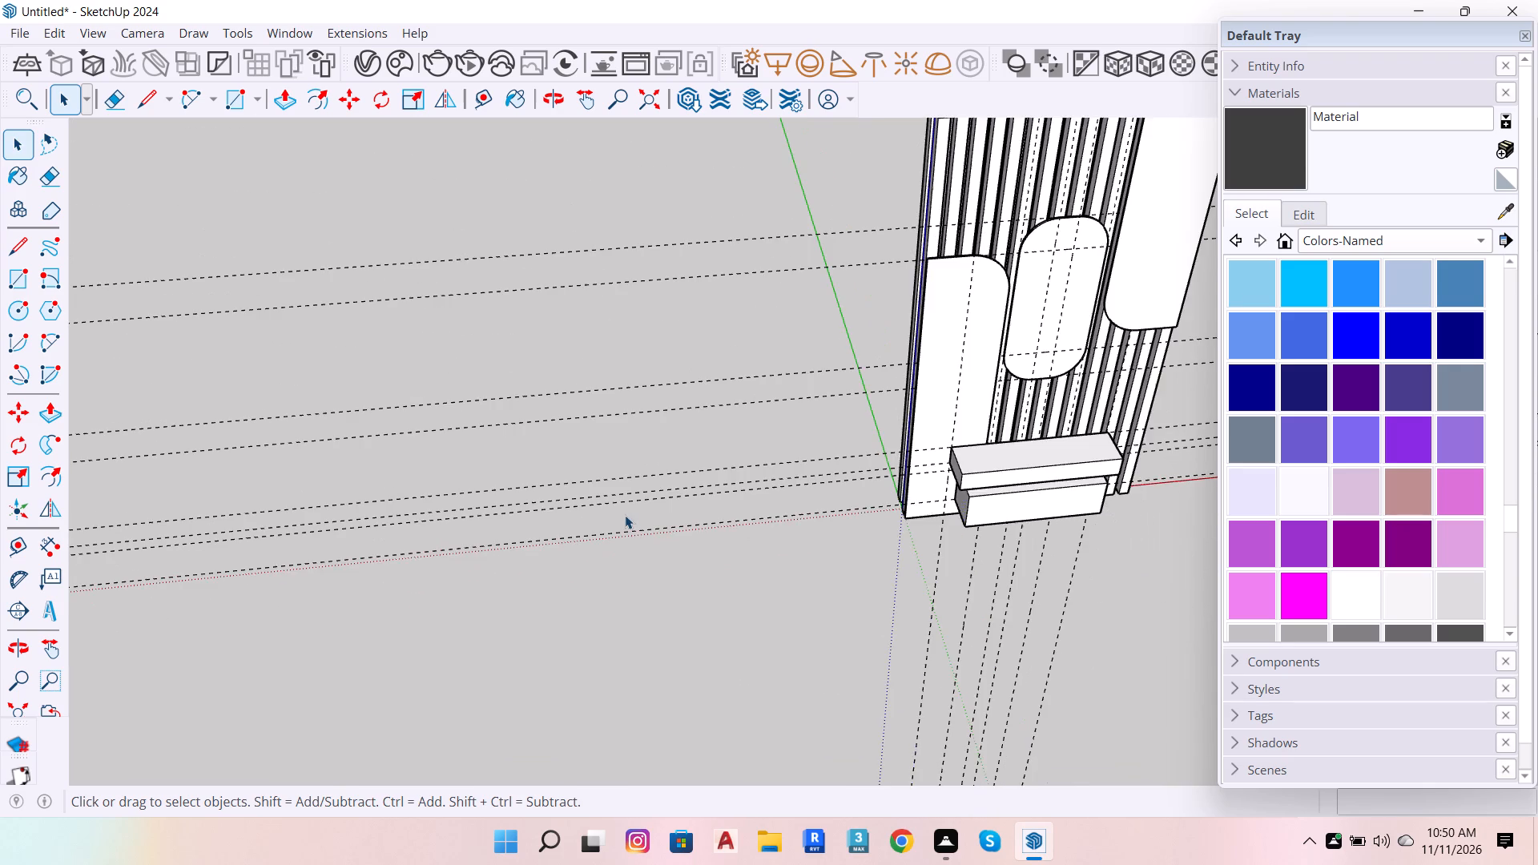
Open the slatted panel's group, unhide the surrounding outer frame, and close the group.
{"action": "scroll", "coordinate": [594, 465], "scroll_direction": "down", "scroll_amount": 6}
{"action": "double_click", "coordinate": [960, 412]}
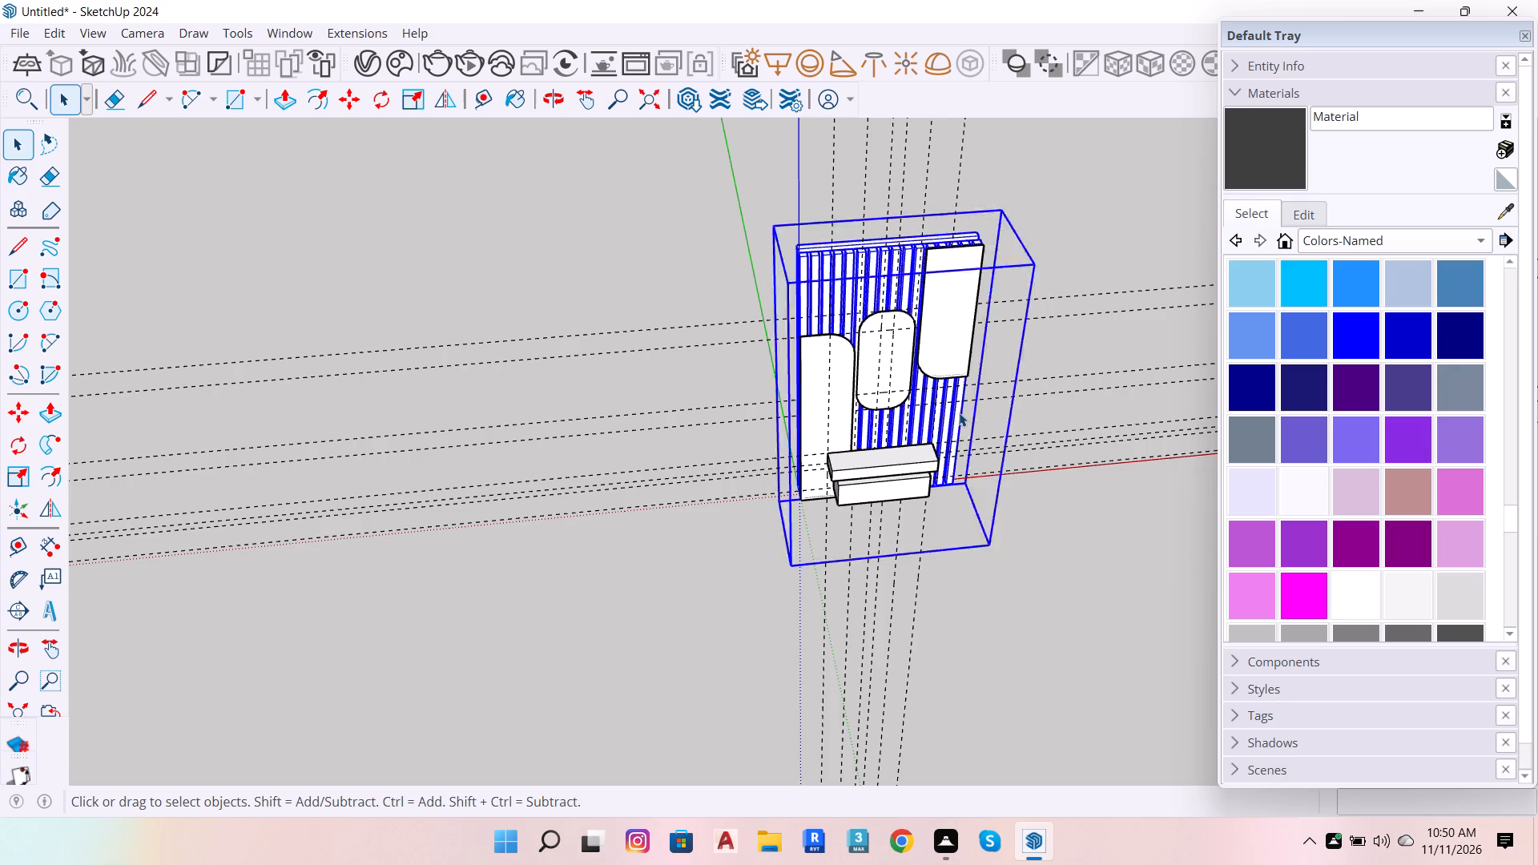
{"action": "key", "text": "u"}
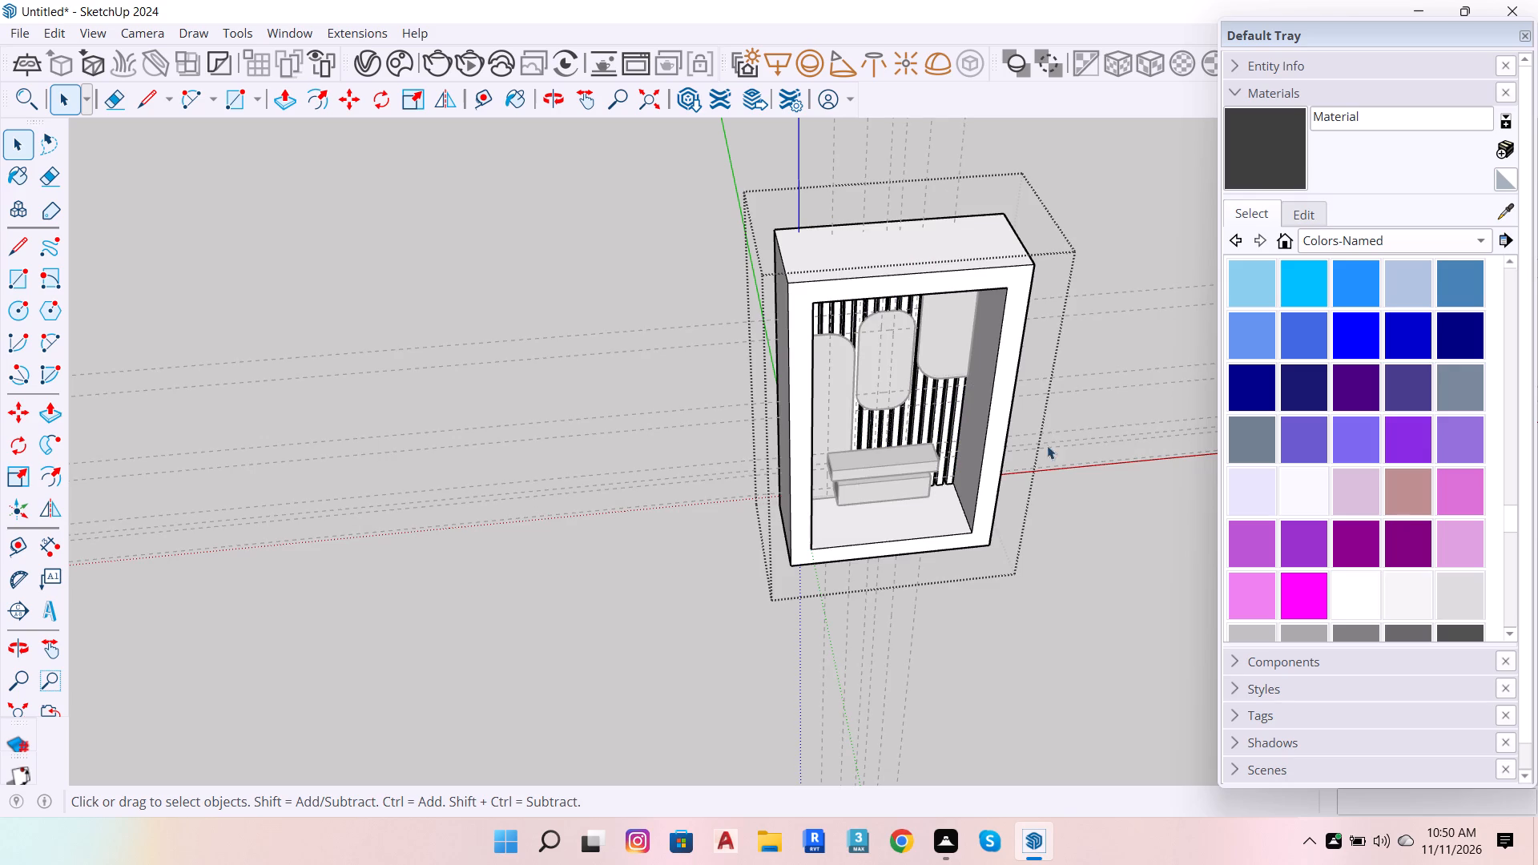
{"action": "key", "text": "space"}
{"action": "left_click", "coordinate": [1064, 453]}
Delete all construction guides from the model.
{"action": "scroll", "coordinate": [469, 531], "scroll_direction": "down", "scroll_amount": 6}
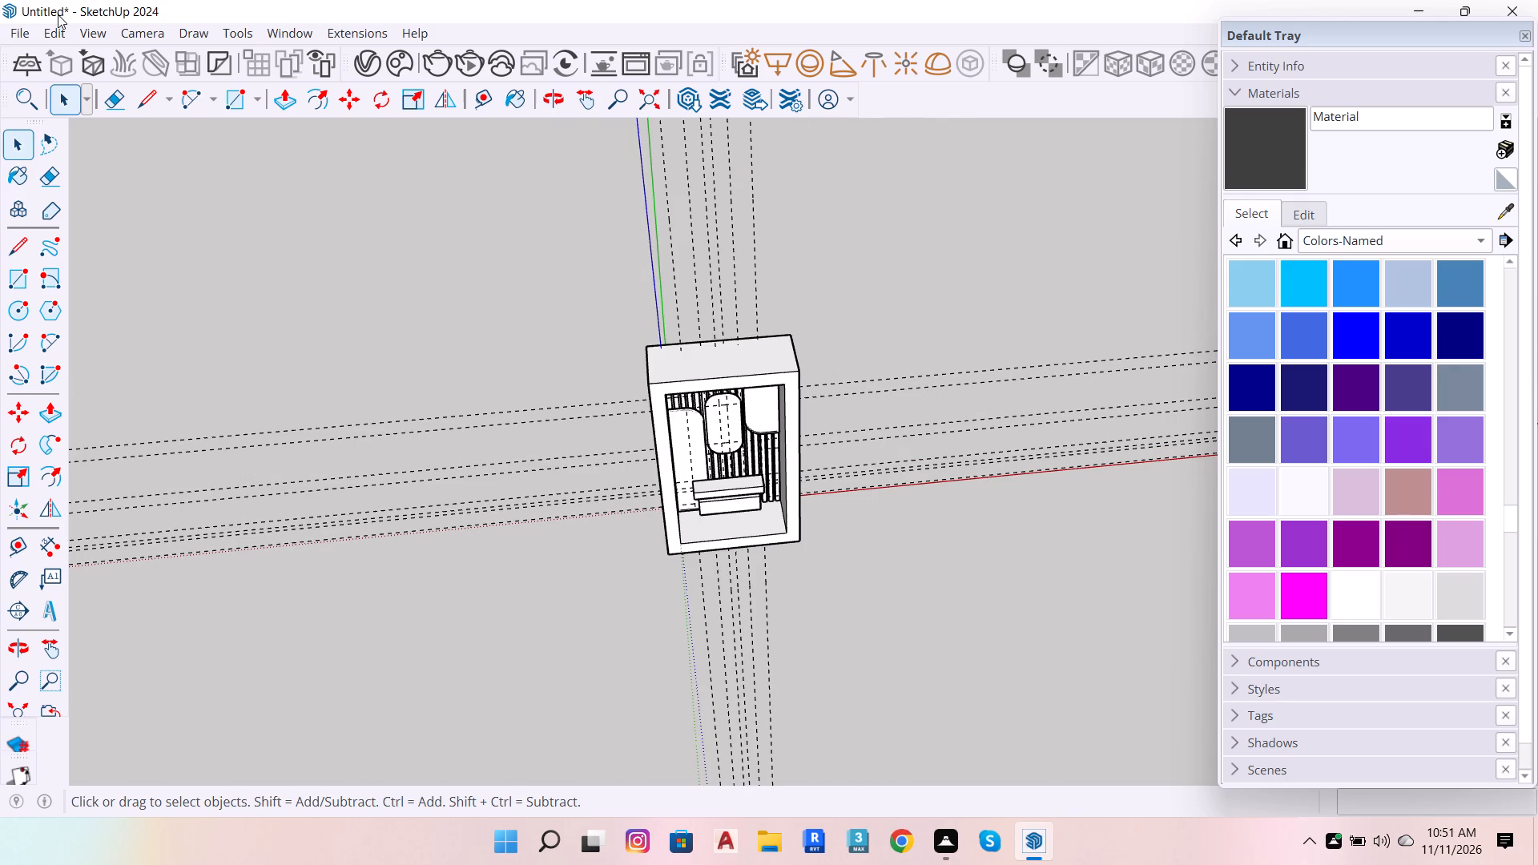
{"action": "left_click", "coordinate": [51, 32]}
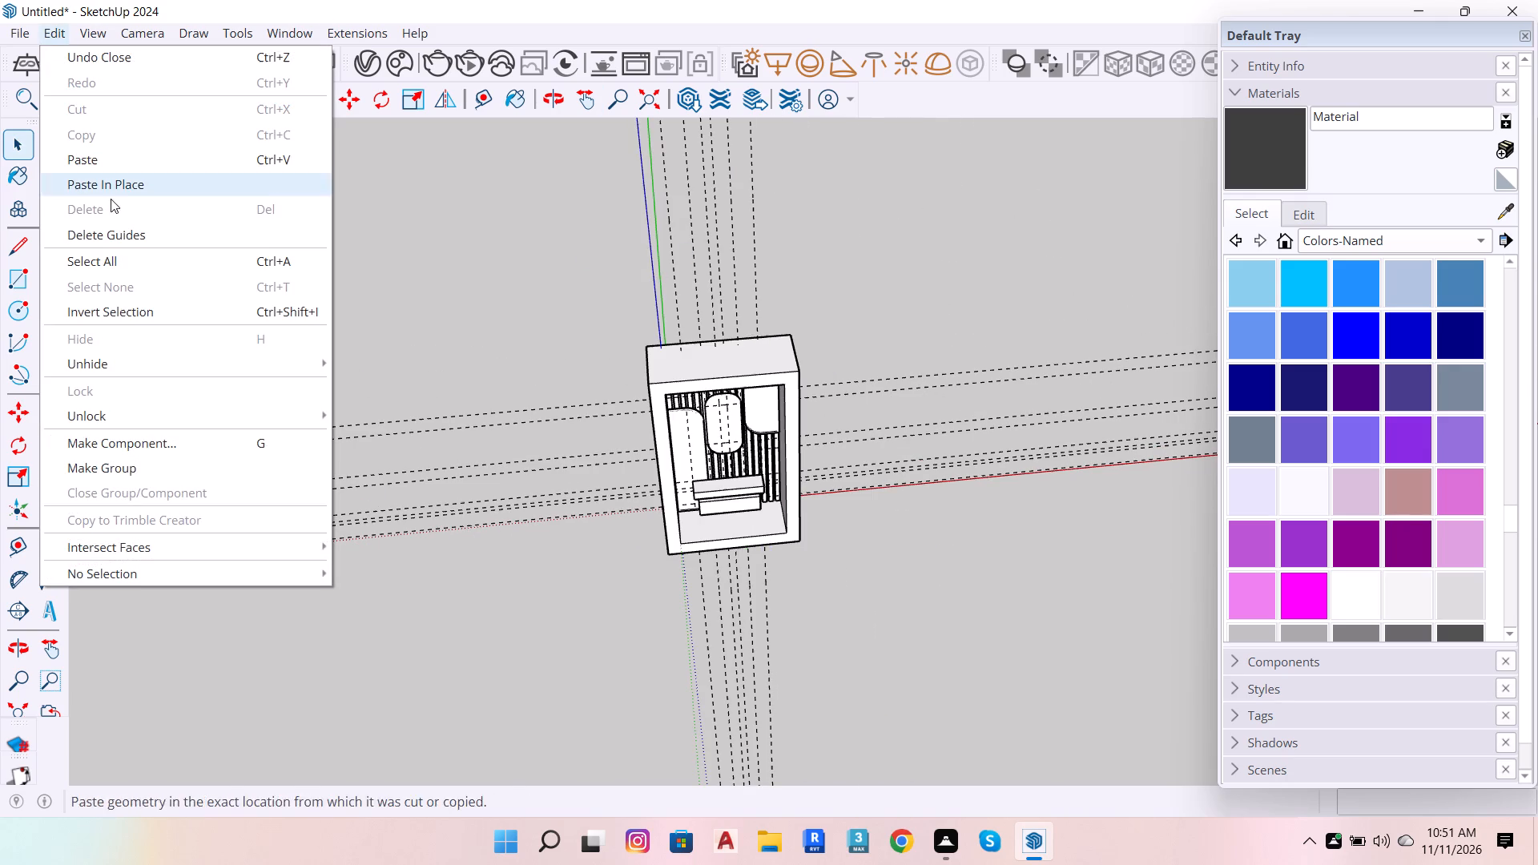
{"action": "left_click", "coordinate": [129, 227]}
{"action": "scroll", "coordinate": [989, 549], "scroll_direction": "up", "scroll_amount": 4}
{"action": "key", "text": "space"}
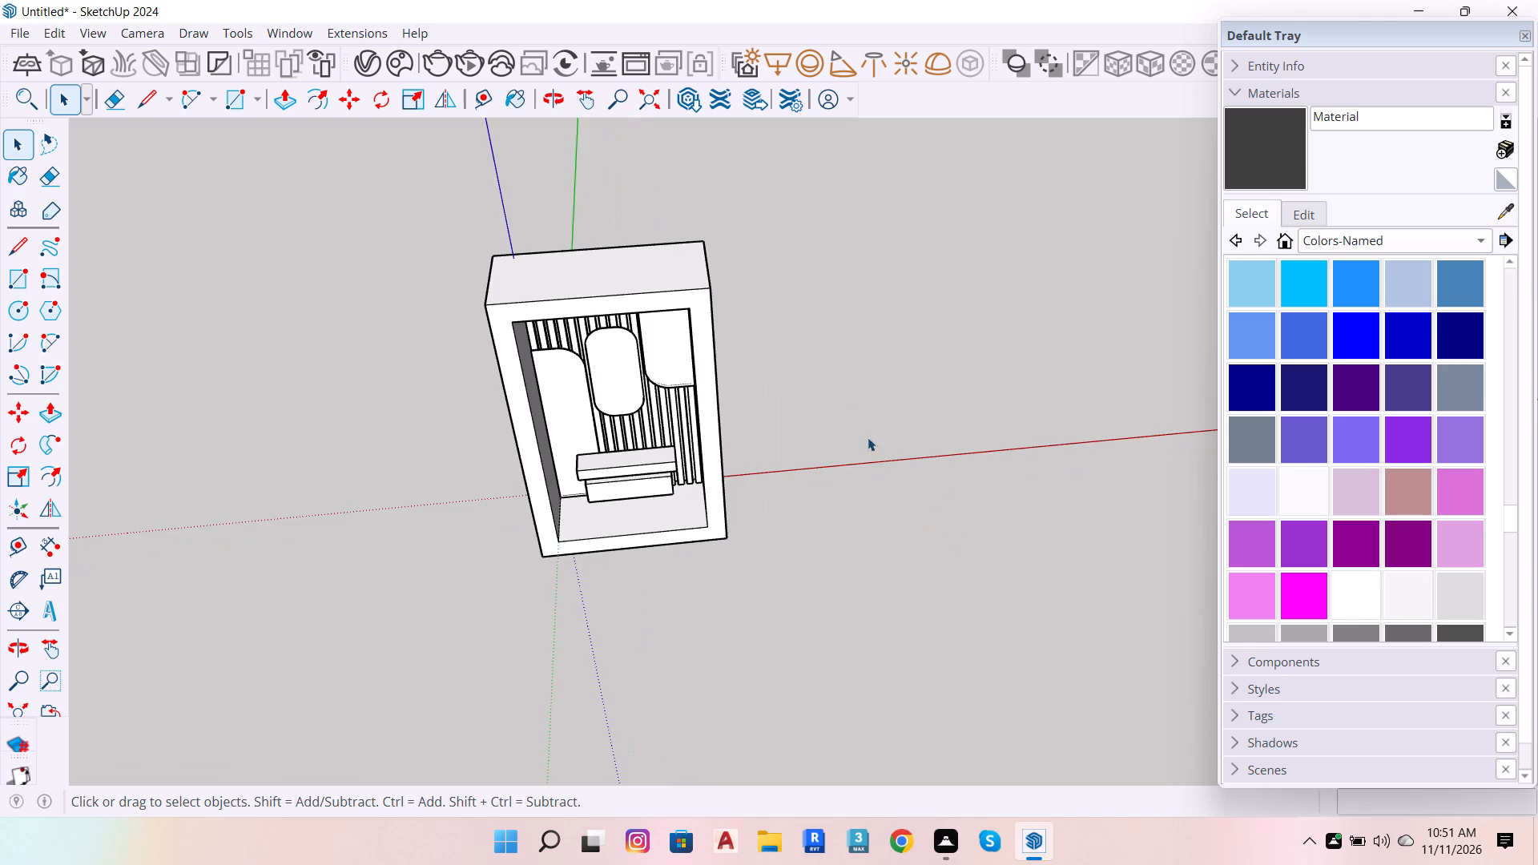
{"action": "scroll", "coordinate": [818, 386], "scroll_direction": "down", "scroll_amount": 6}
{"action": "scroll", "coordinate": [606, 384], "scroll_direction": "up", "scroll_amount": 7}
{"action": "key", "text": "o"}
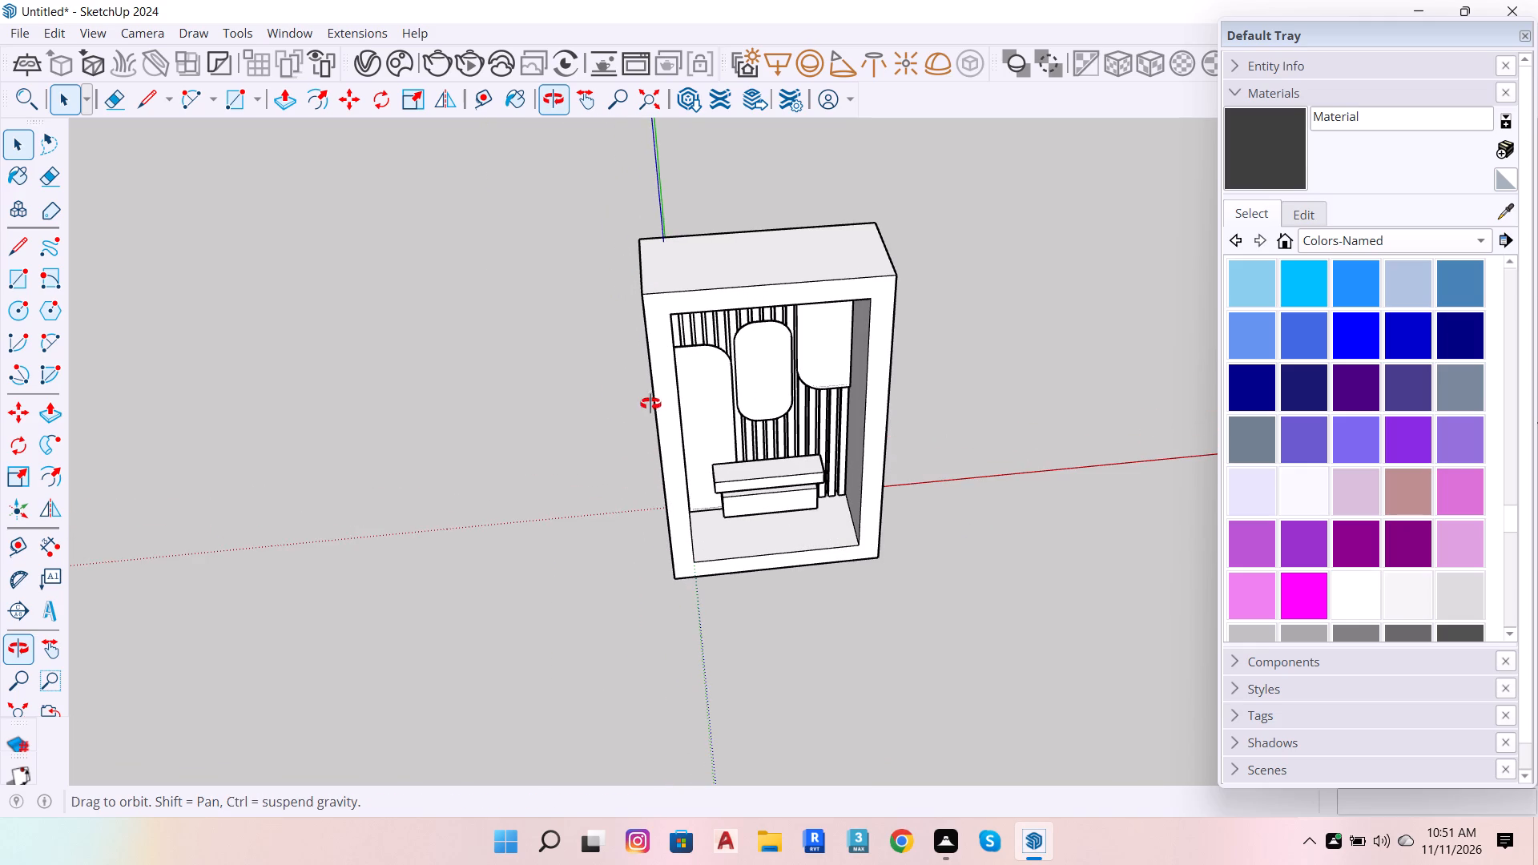
Examine the framed slatted panel from above, below and the front, including its rounded panels and projecting boxes.
{"action": "left_click_drag", "start_coordinate": [686, 390], "coordinate": [729, 179]}
{"action": "scroll", "coordinate": [807, 444], "scroll_direction": "up", "scroll_amount": 7}
{"action": "left_click_drag", "start_coordinate": [675, 529], "coordinate": [723, 318]}
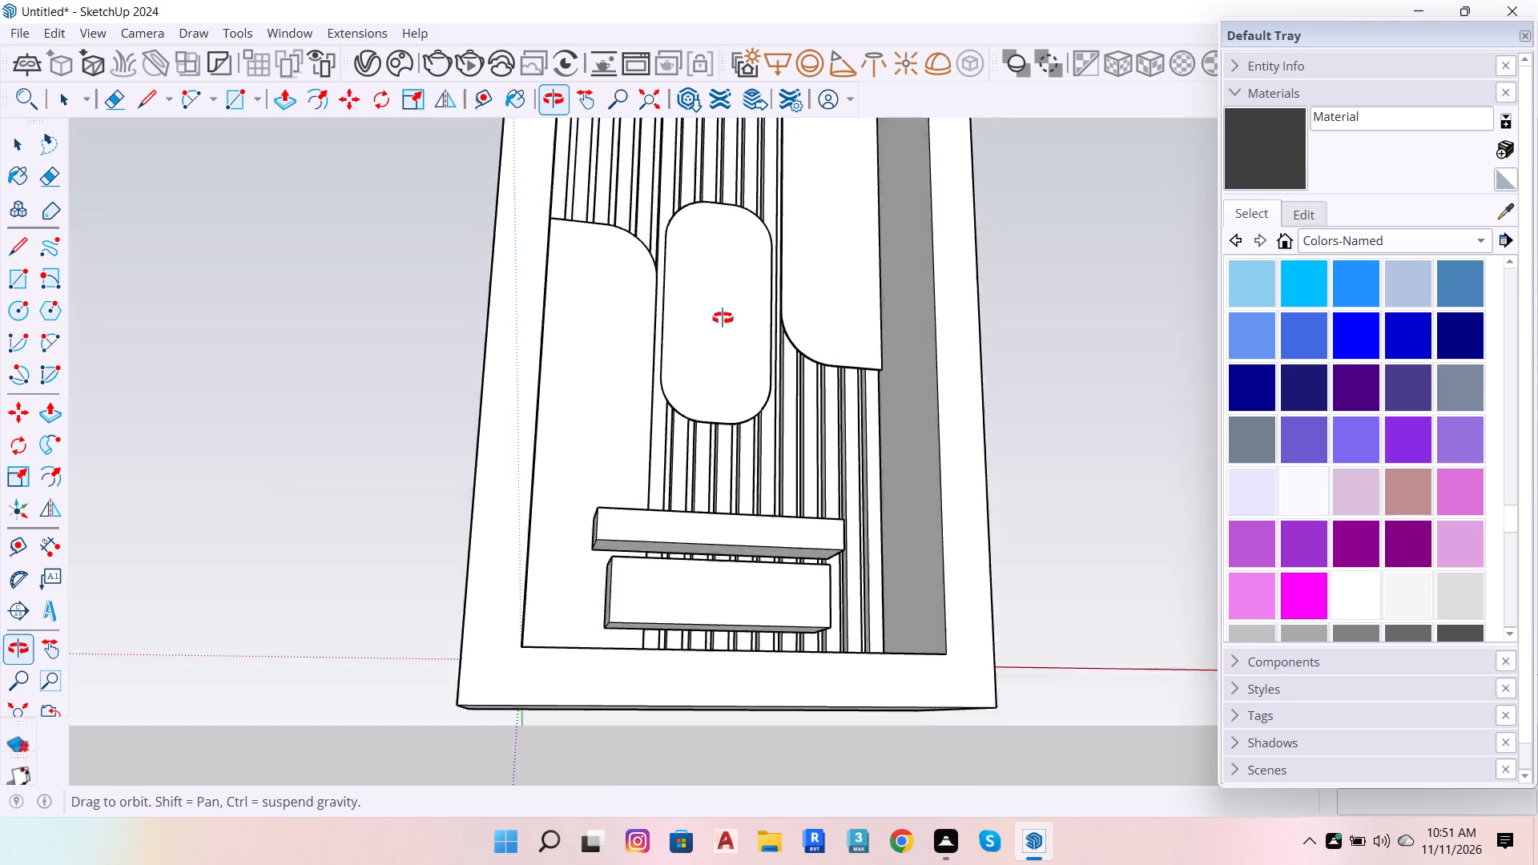
{"action": "left_click_drag", "start_coordinate": [723, 318], "coordinate": [574, 506]}
{"action": "scroll", "coordinate": [648, 550], "scroll_direction": "down", "scroll_amount": 8}
{"action": "scroll", "coordinate": [783, 505], "scroll_direction": "up", "scroll_amount": 5}
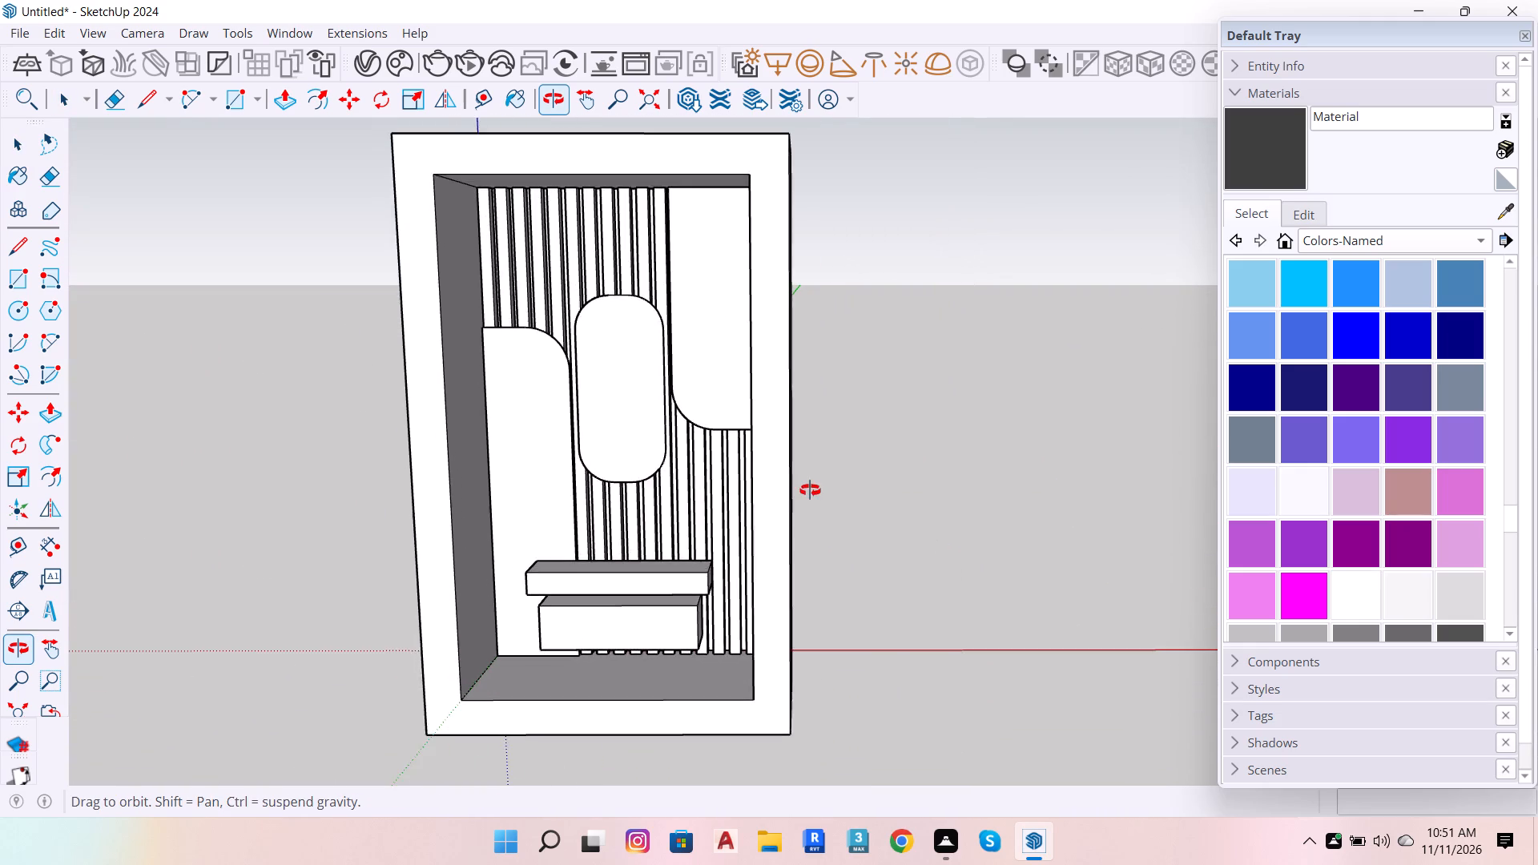
{"action": "scroll", "coordinate": [812, 491], "scroll_direction": "down", "scroll_amount": 7}
{"action": "scroll", "coordinate": [697, 399], "scroll_direction": "up", "scroll_amount": 6}
{"action": "left_click_drag", "start_coordinate": [703, 501], "coordinate": [751, 437]}
{"action": "scroll", "coordinate": [793, 457], "scroll_direction": "up", "scroll_amount": 6}
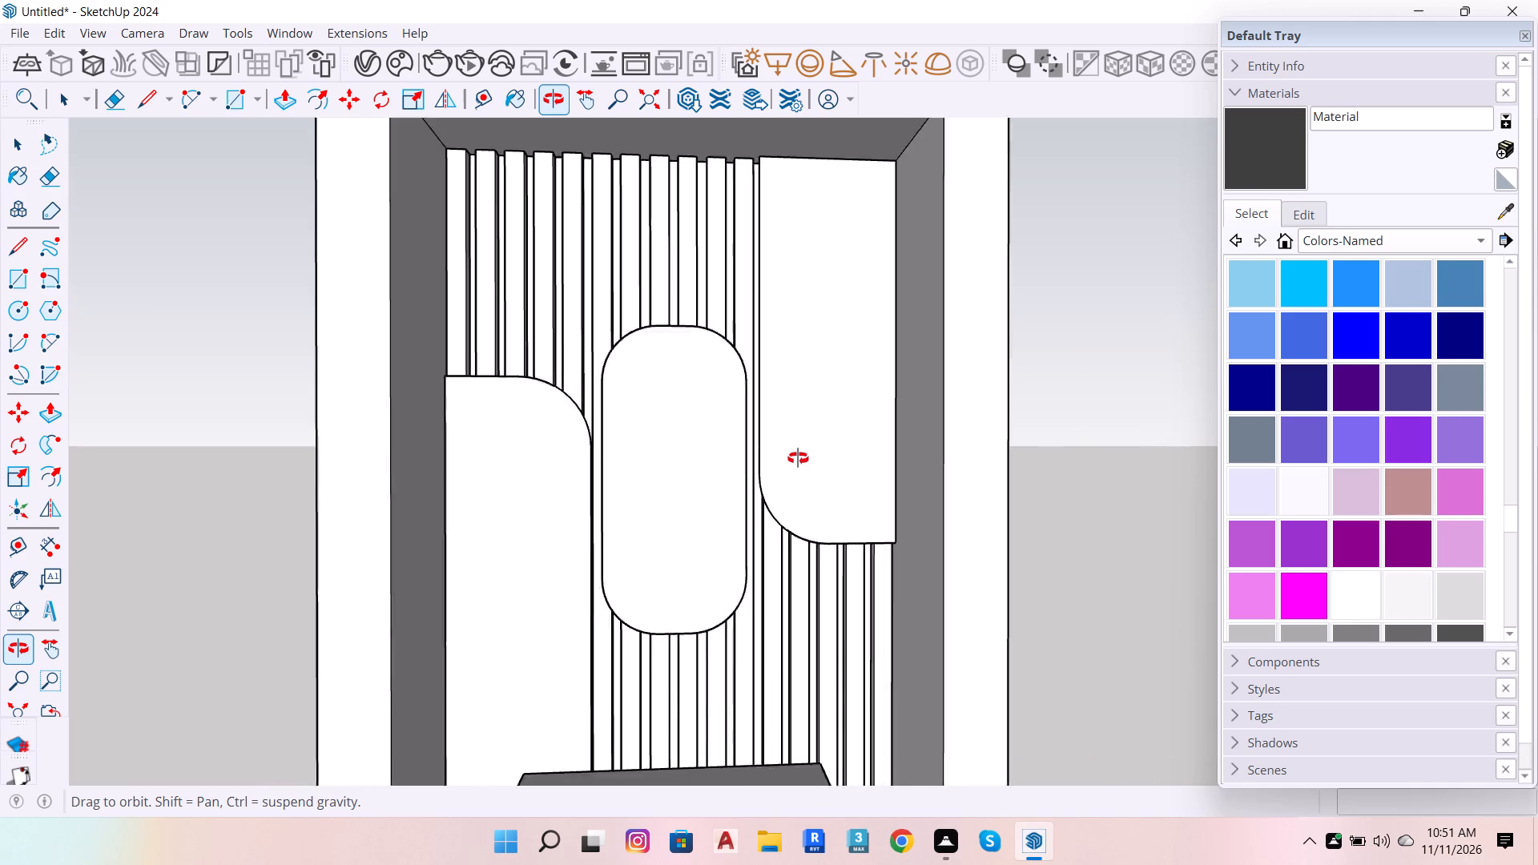
{"action": "scroll", "coordinate": [876, 335], "scroll_direction": "down", "scroll_amount": 3}
{"action": "scroll", "coordinate": [841, 462], "scroll_direction": "up", "scroll_amount": 4}
{"action": "scroll", "coordinate": [838, 466], "scroll_direction": "down", "scroll_amount": 14}
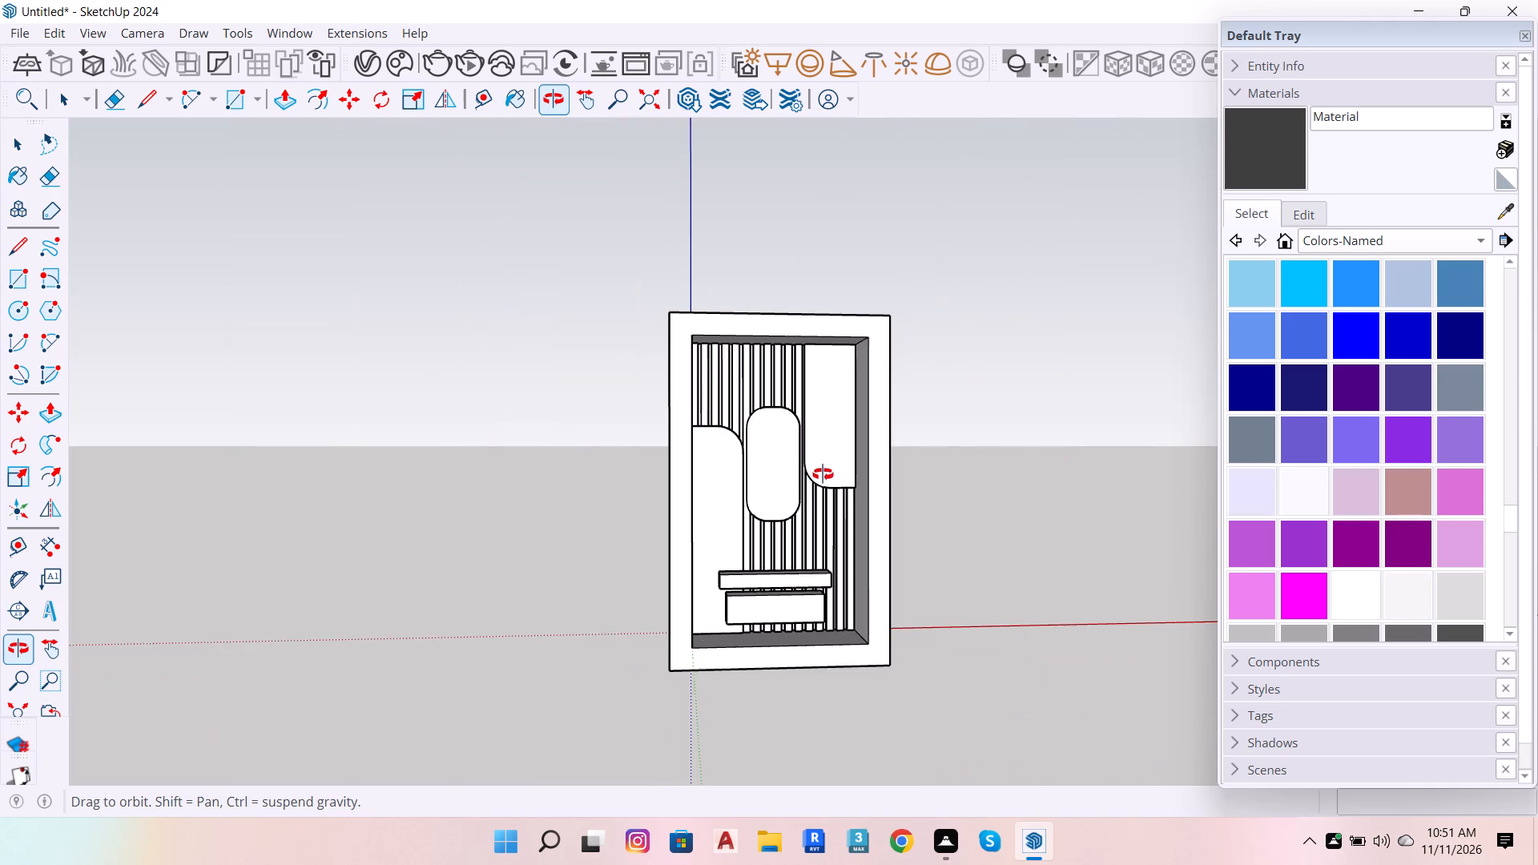
{"action": "left_click_drag", "start_coordinate": [843, 344], "coordinate": [857, 471]}
{"action": "key", "text": "space"}
Start a rectangle with its drawing plane locked horizontal, perpendicular to the blue axis, outside the framed panel.
{"action": "scroll", "coordinate": [800, 362], "scroll_direction": "down", "scroll_amount": 4}
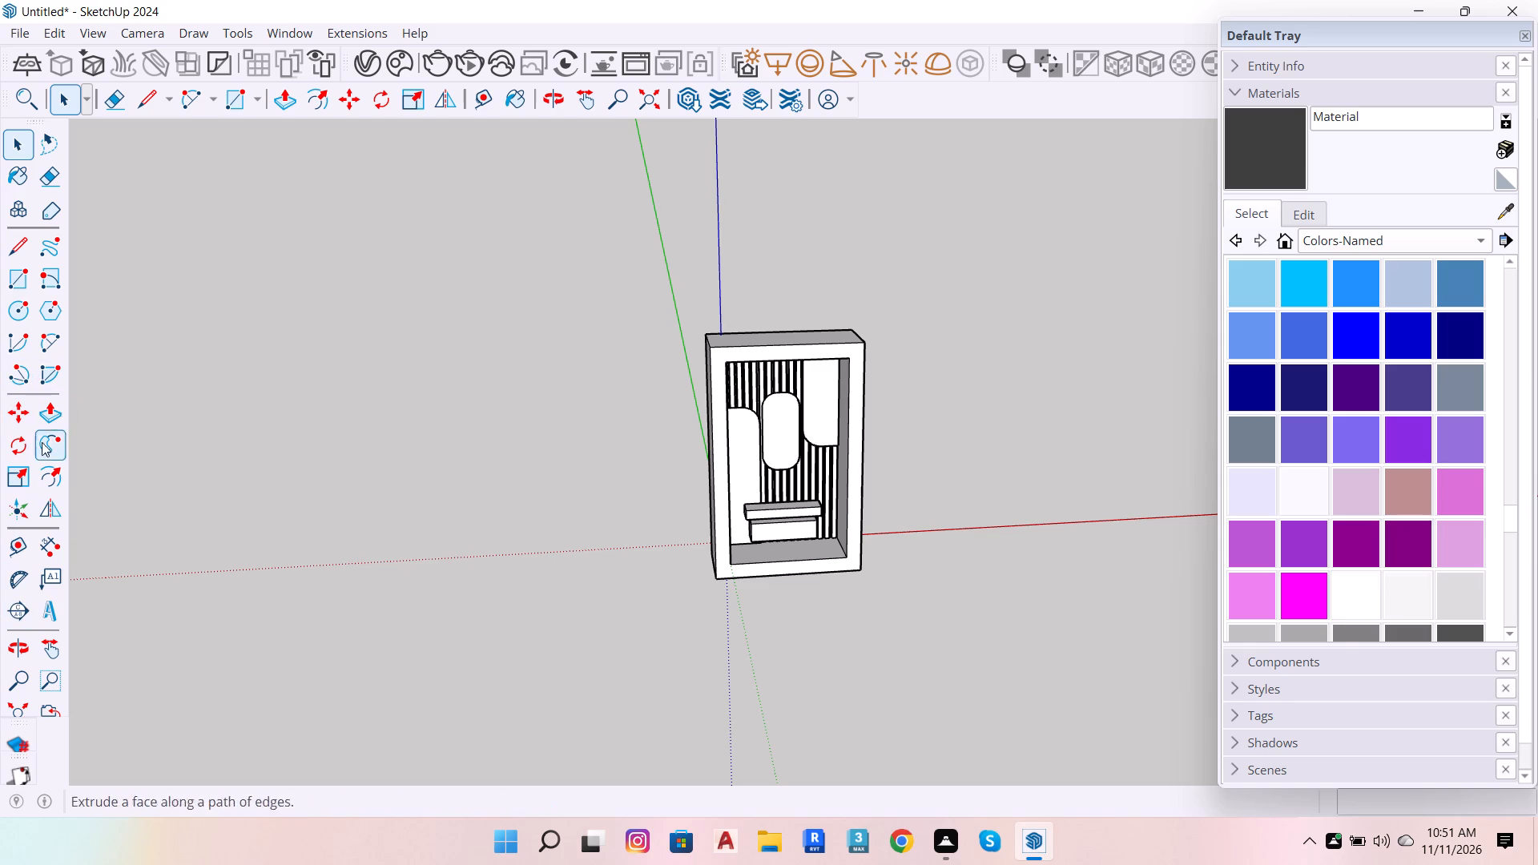
{"action": "left_click", "coordinate": [18, 266]}
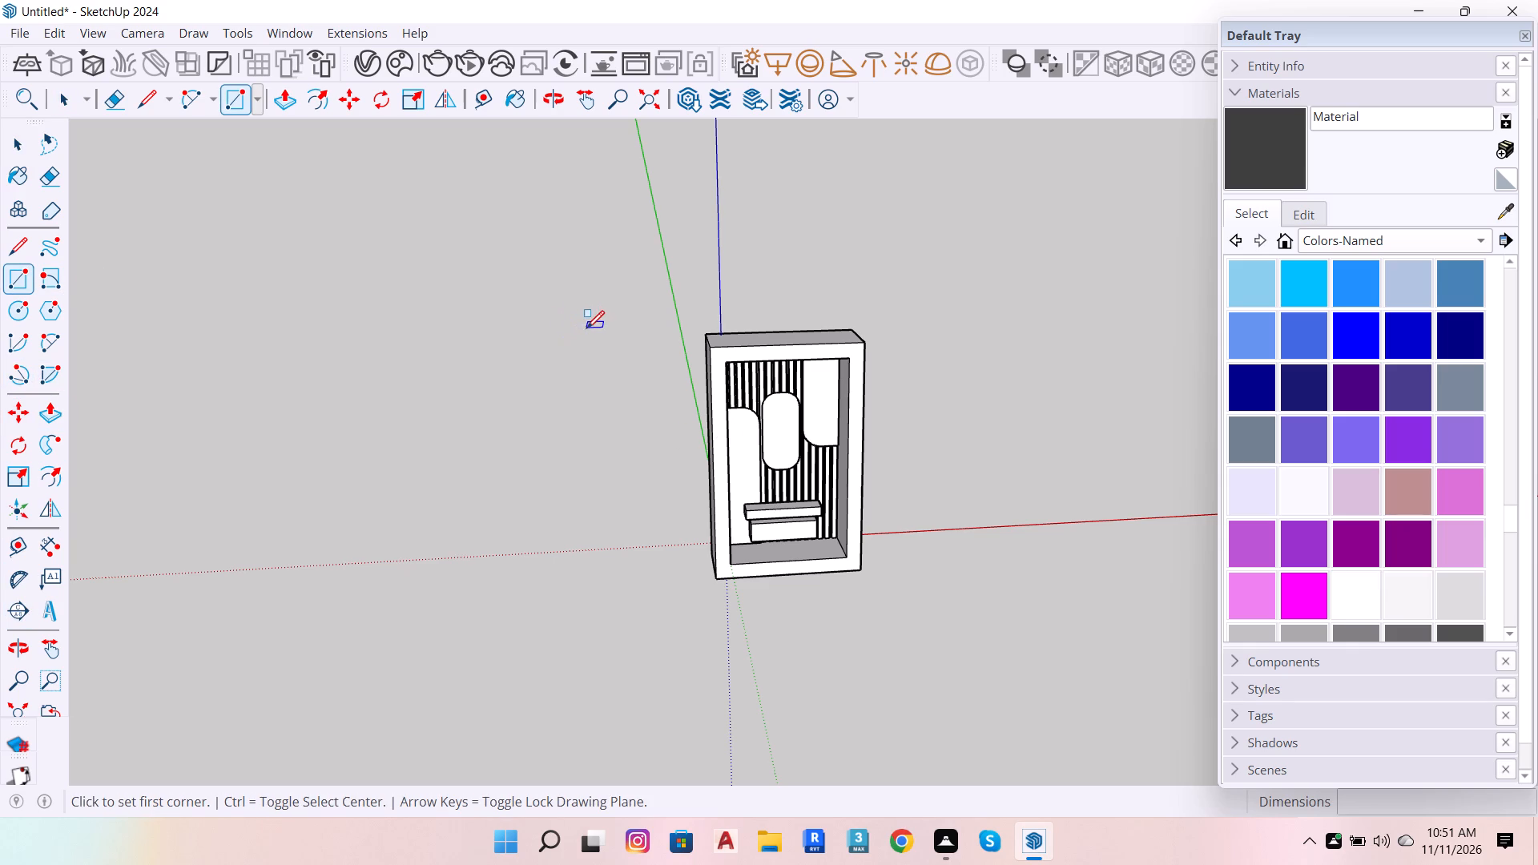
{"action": "key", "text": "Up"}
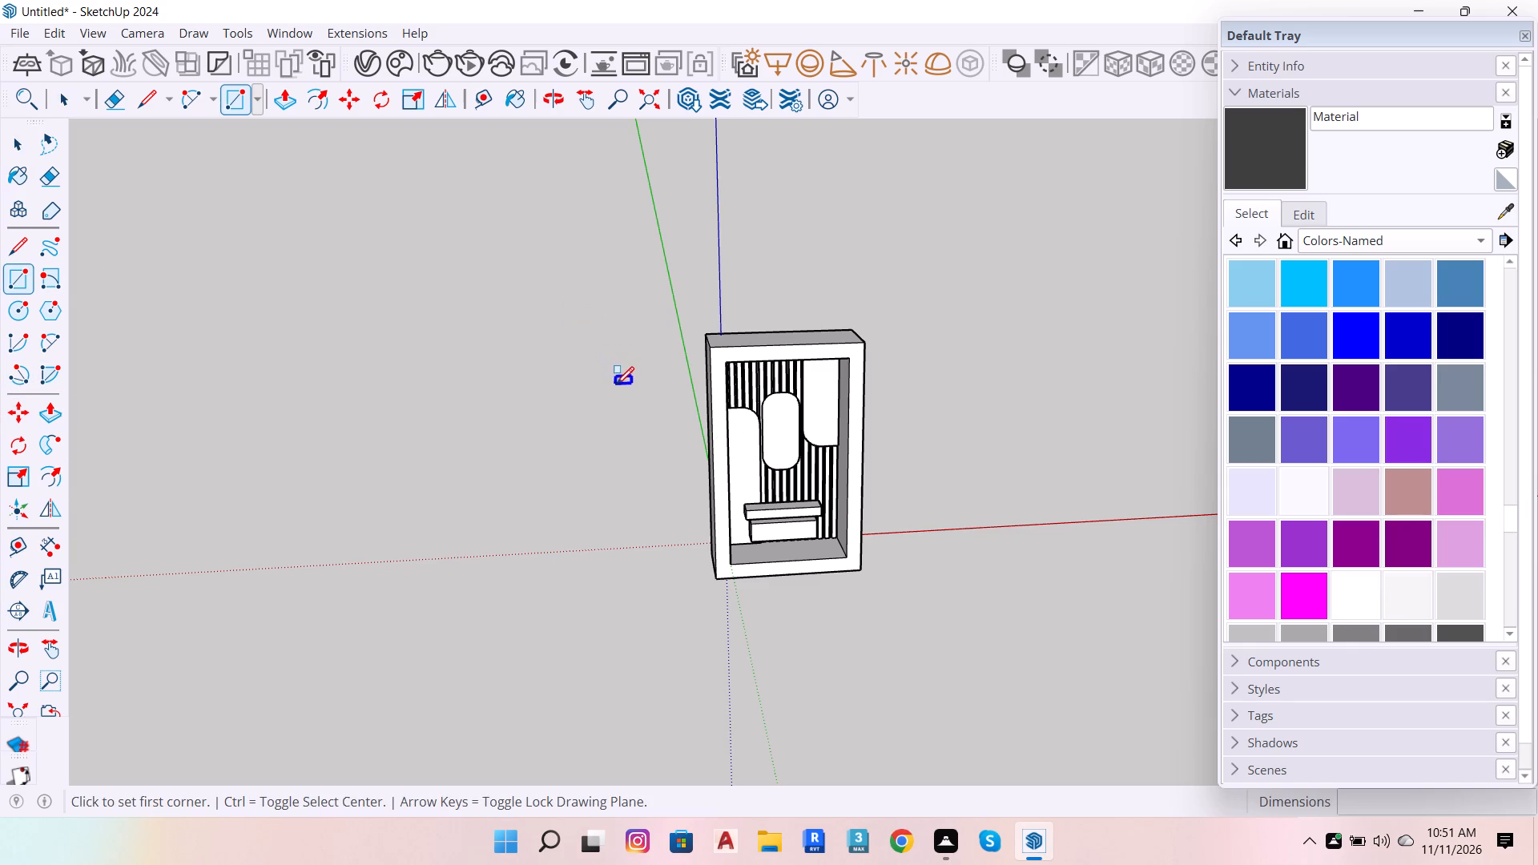
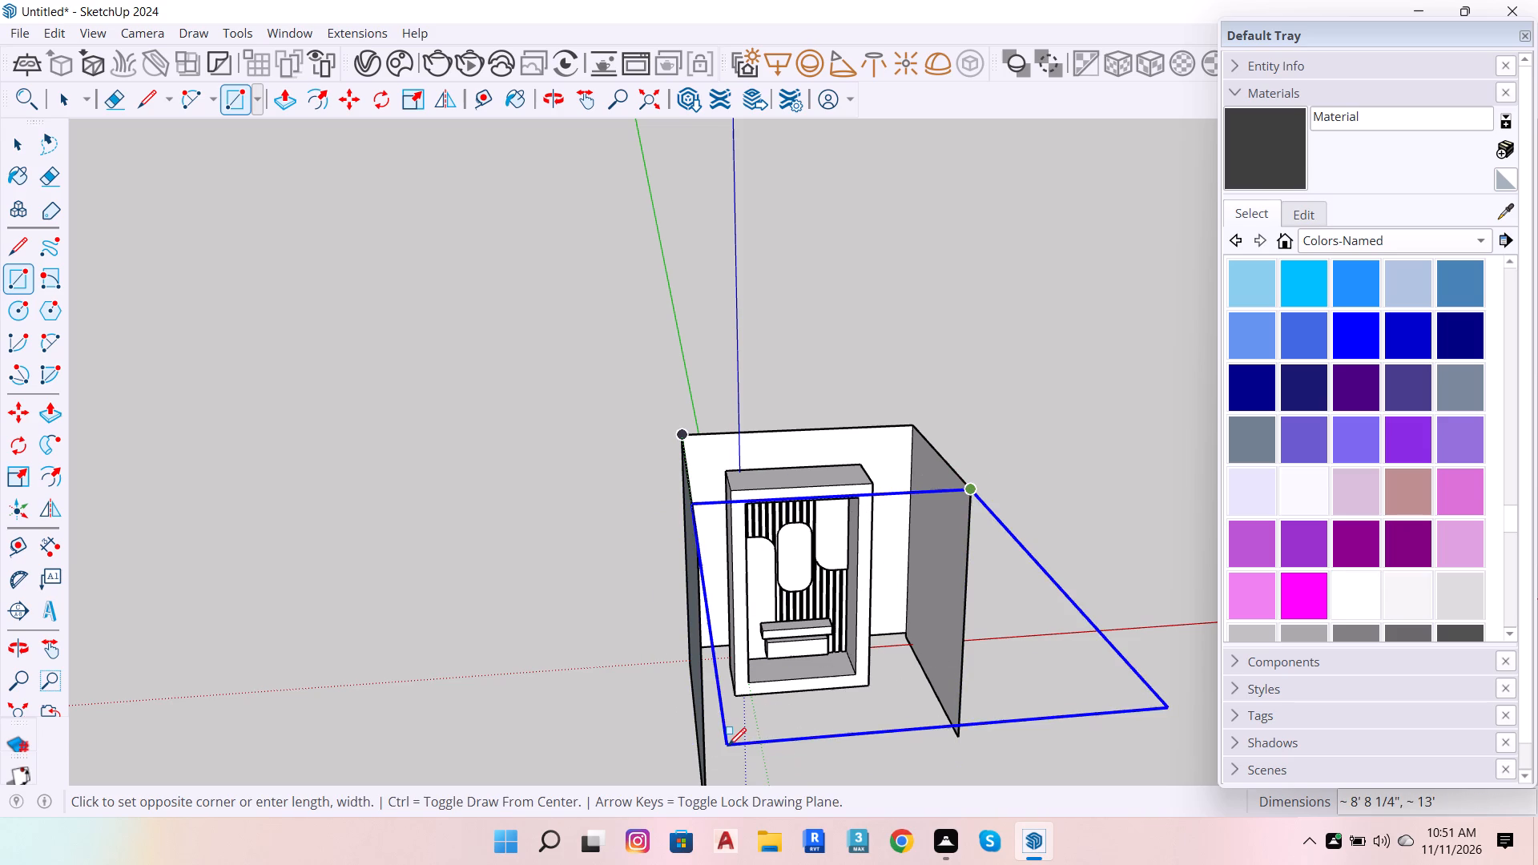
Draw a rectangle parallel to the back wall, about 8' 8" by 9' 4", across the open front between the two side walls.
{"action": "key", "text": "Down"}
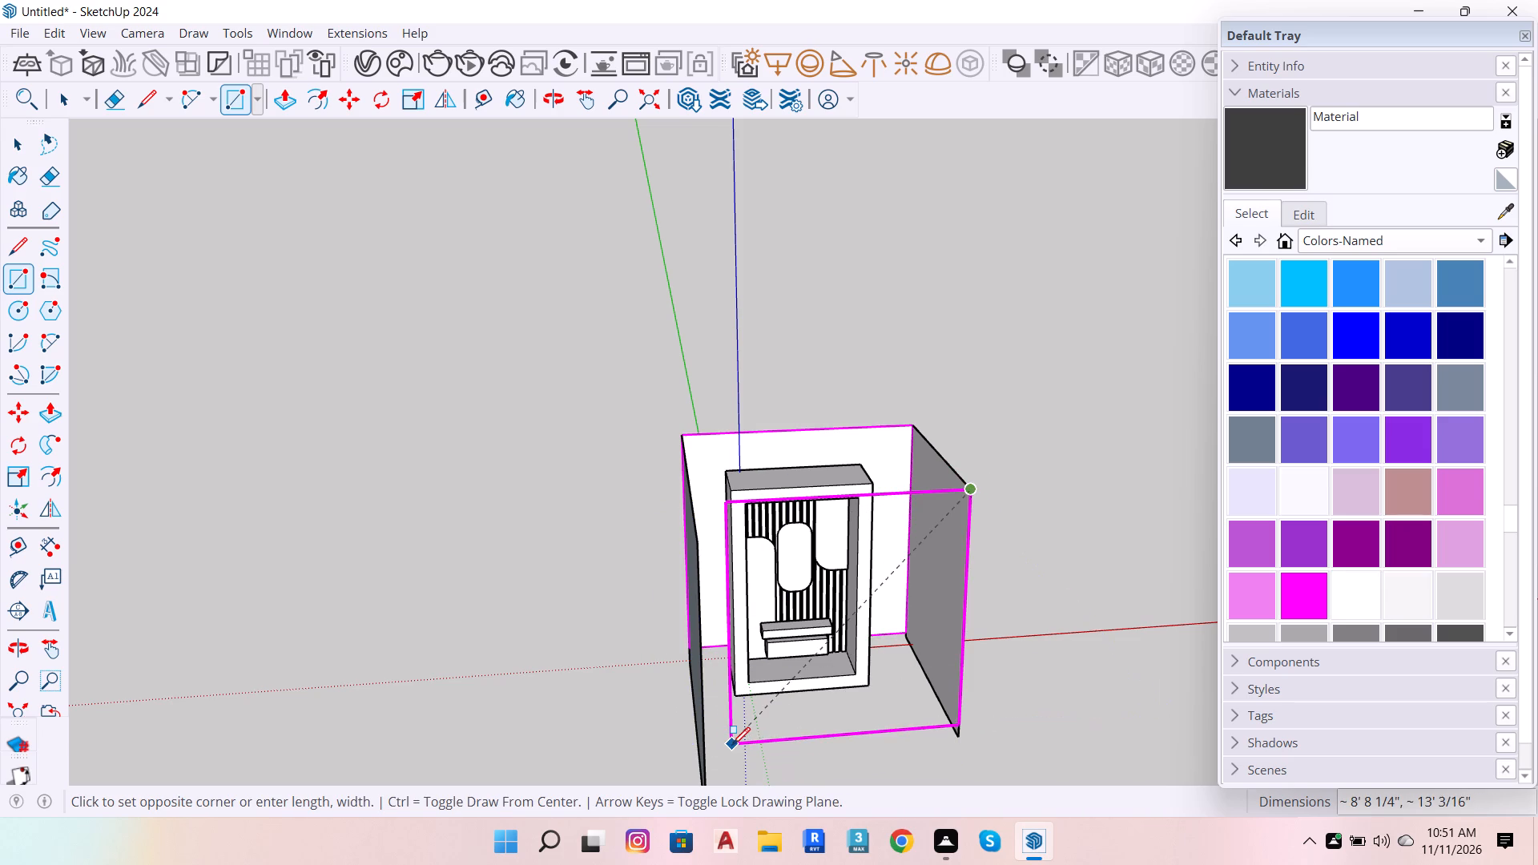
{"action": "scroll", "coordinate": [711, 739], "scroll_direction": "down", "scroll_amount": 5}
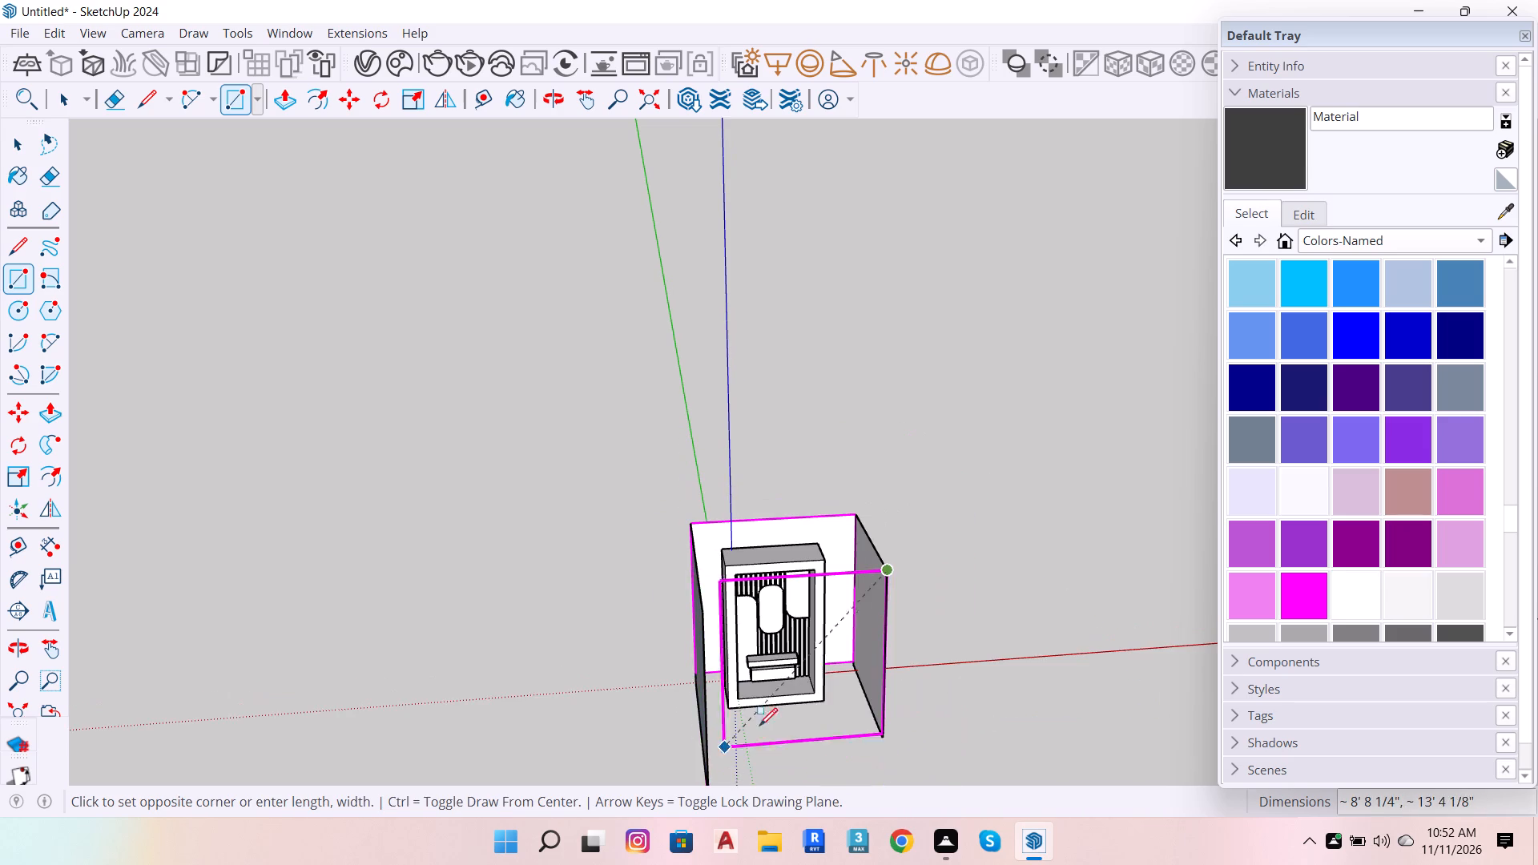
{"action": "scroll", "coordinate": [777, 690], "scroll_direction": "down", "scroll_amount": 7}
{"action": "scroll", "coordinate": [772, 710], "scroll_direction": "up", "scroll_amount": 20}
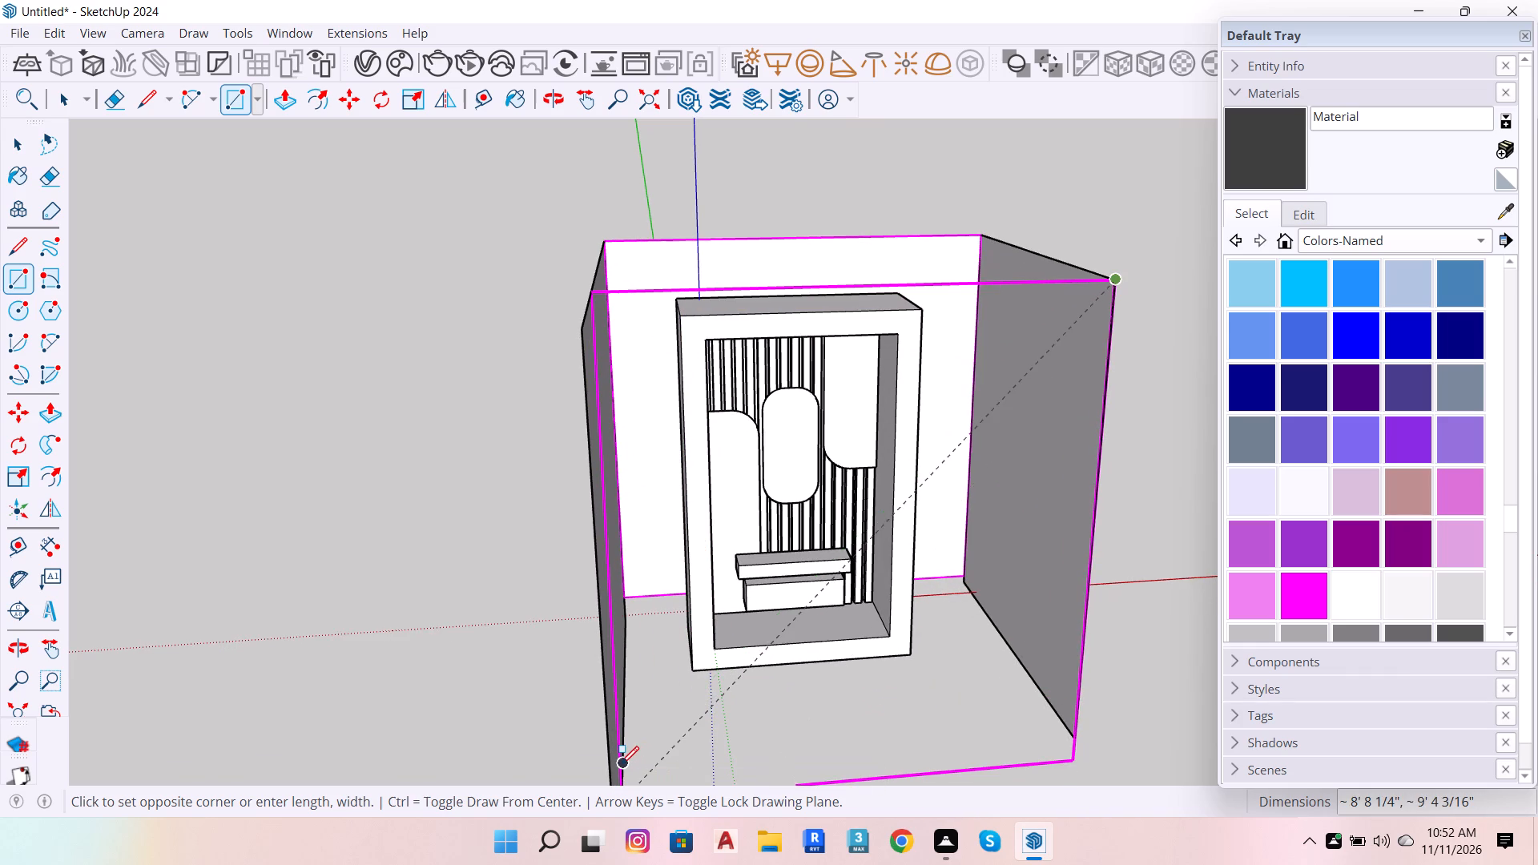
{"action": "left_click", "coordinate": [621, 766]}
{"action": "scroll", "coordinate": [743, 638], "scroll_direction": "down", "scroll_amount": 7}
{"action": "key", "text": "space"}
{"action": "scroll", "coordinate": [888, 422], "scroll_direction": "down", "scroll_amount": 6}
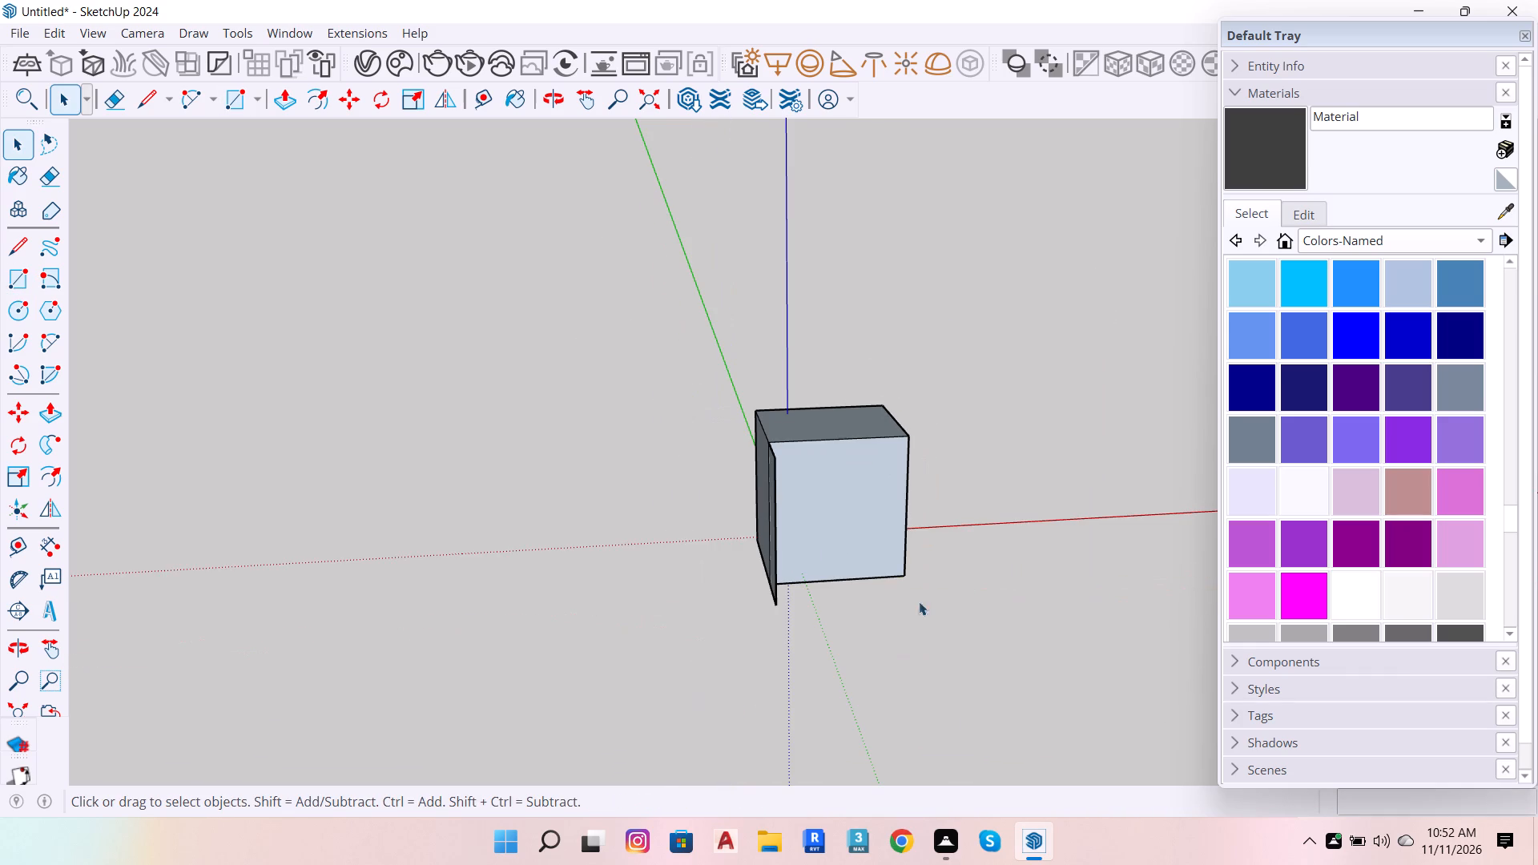
Examine the enclosed framed panel from below, the front and close up inside.
{"action": "scroll", "coordinate": [875, 863], "scroll_direction": "up", "scroll_amount": 4}
{"action": "key", "text": "o"}
{"action": "left_click_drag", "start_coordinate": [846, 857], "coordinate": [835, 809]}
{"action": "left_click_drag", "start_coordinate": [833, 664], "coordinate": [800, 253]}
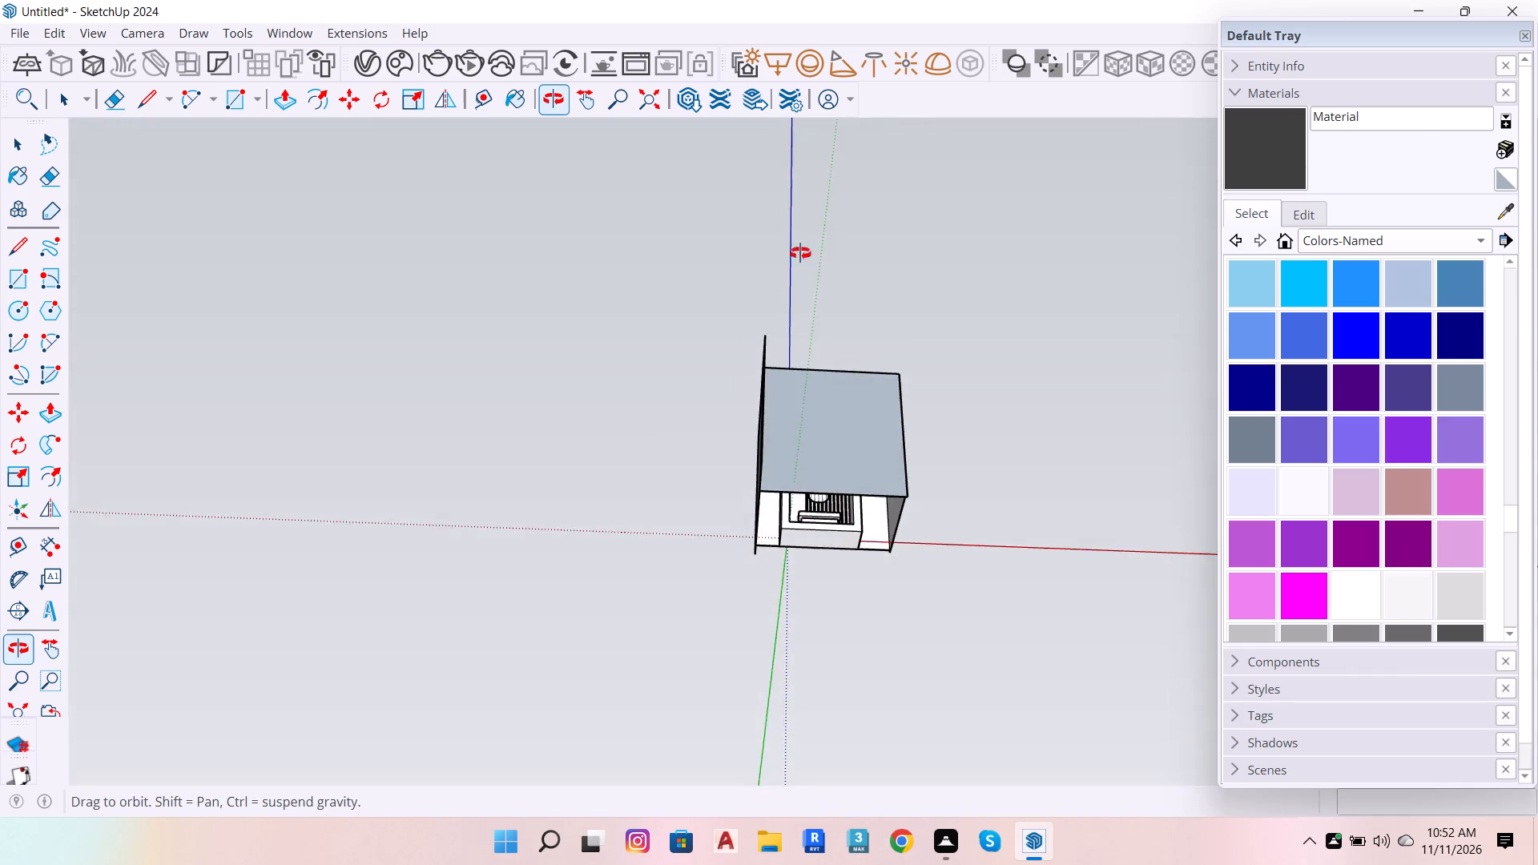
{"action": "left_click_drag", "start_coordinate": [800, 253], "coordinate": [827, 177]}
{"action": "scroll", "coordinate": [880, 429], "scroll_direction": "up", "scroll_amount": 15}
{"action": "left_click_drag", "start_coordinate": [815, 337], "coordinate": [835, 267]}
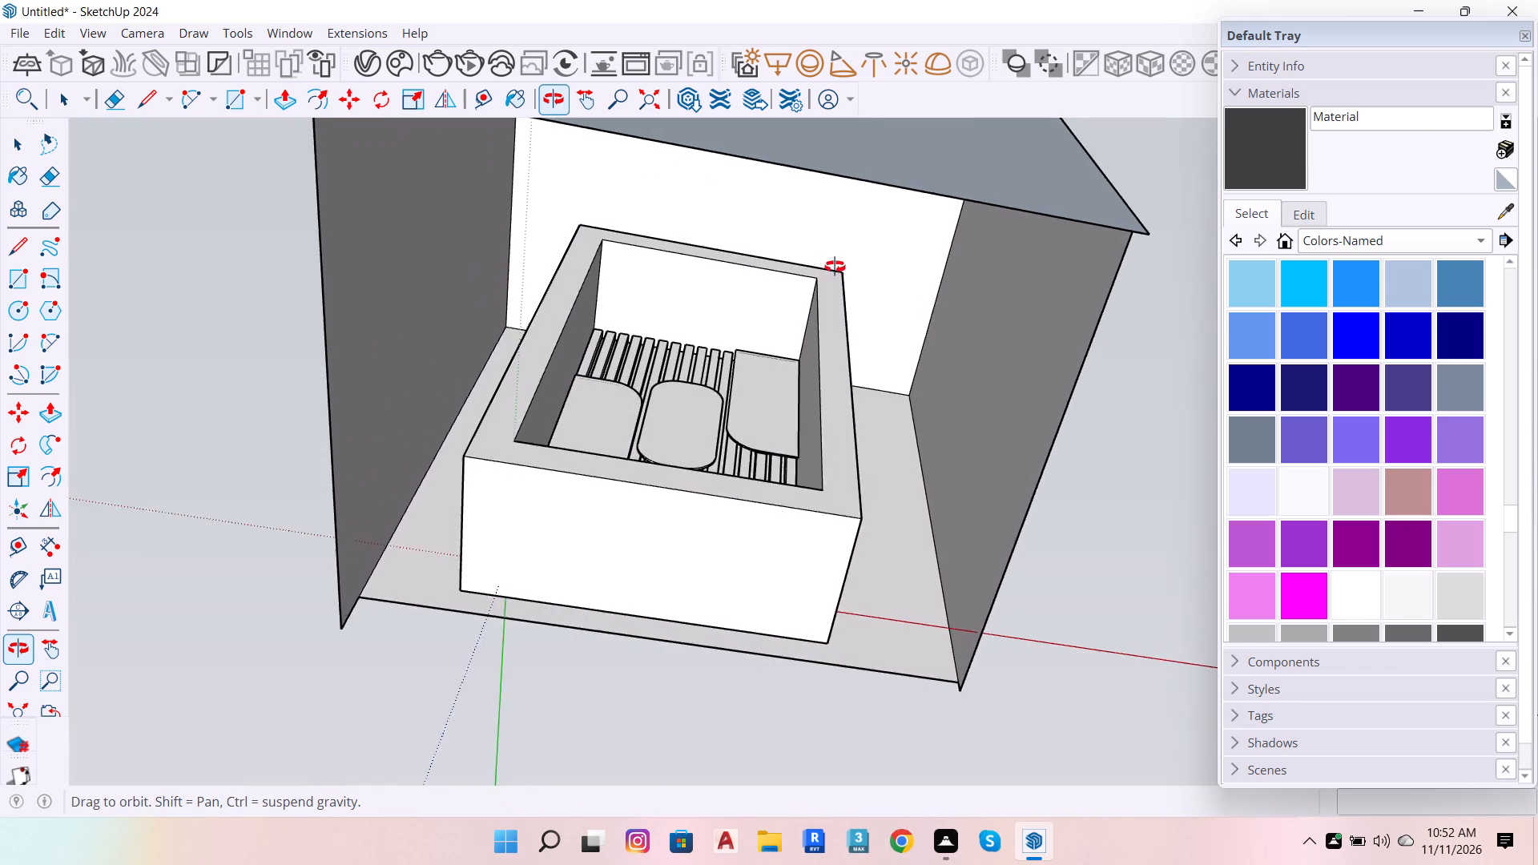
{"action": "left_click_drag", "start_coordinate": [835, 267], "coordinate": [778, 280]}
{"action": "scroll", "coordinate": [781, 284], "scroll_direction": "up", "scroll_amount": 6}
{"action": "left_click_drag", "start_coordinate": [790, 208], "coordinate": [817, 207]}
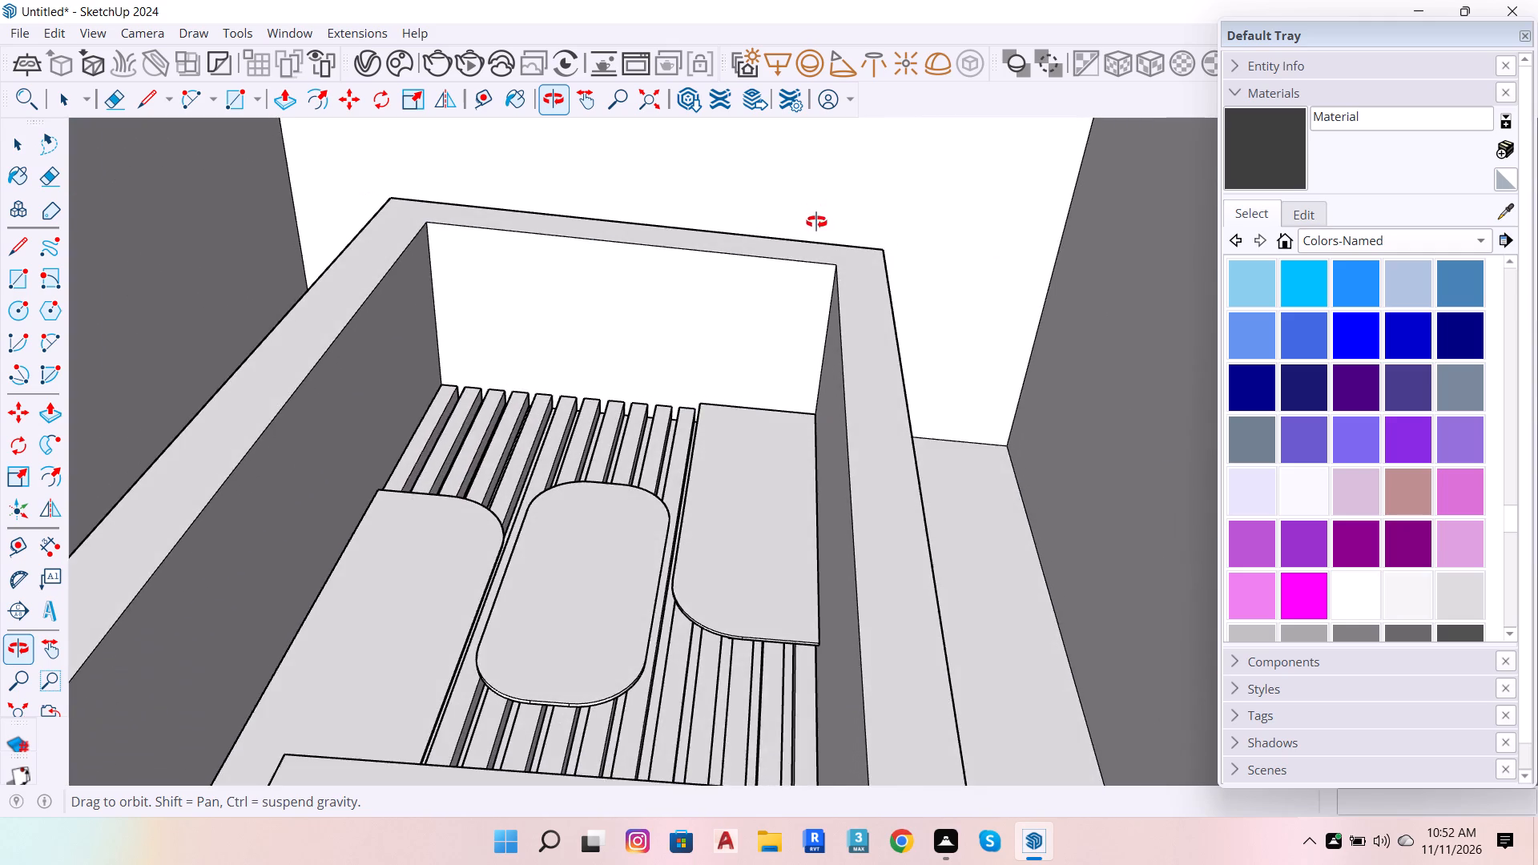
{"action": "scroll", "coordinate": [818, 223], "scroll_direction": "up", "scroll_amount": 7}
{"action": "scroll", "coordinate": [839, 237], "scroll_direction": "down", "scroll_amount": 5}
{"action": "left_click_drag", "start_coordinate": [823, 279], "coordinate": [815, 418]}
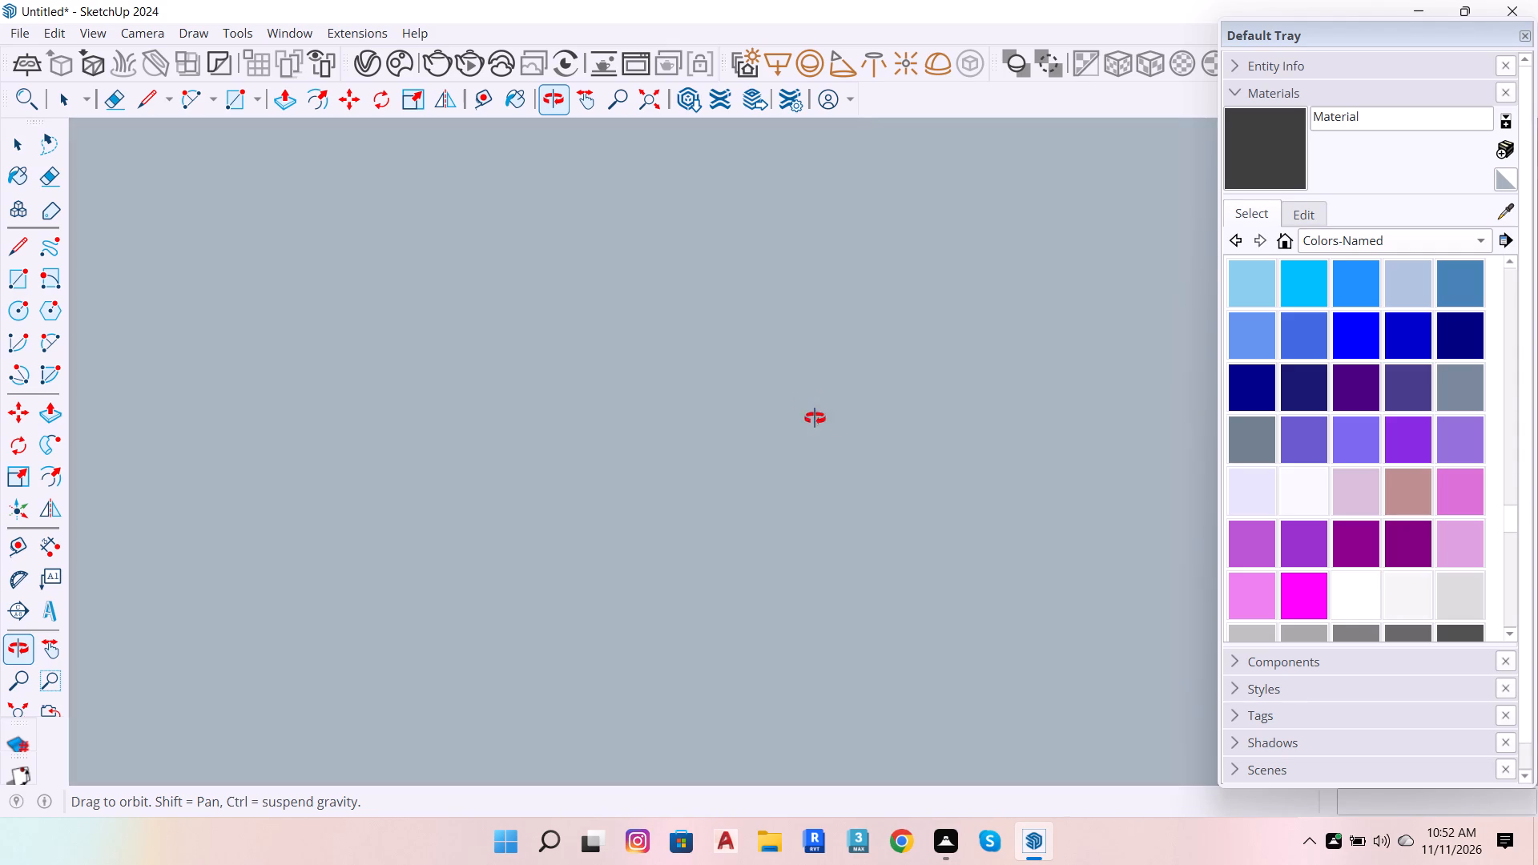
{"action": "left_click_drag", "start_coordinate": [815, 418], "coordinate": [771, 589]}
{"action": "scroll", "coordinate": [827, 501], "scroll_direction": "down", "scroll_amount": 20}
{"action": "scroll", "coordinate": [827, 501], "scroll_direction": "down", "scroll_amount": 9}
{"action": "scroll", "coordinate": [803, 476], "scroll_direction": "up", "scroll_amount": 3}
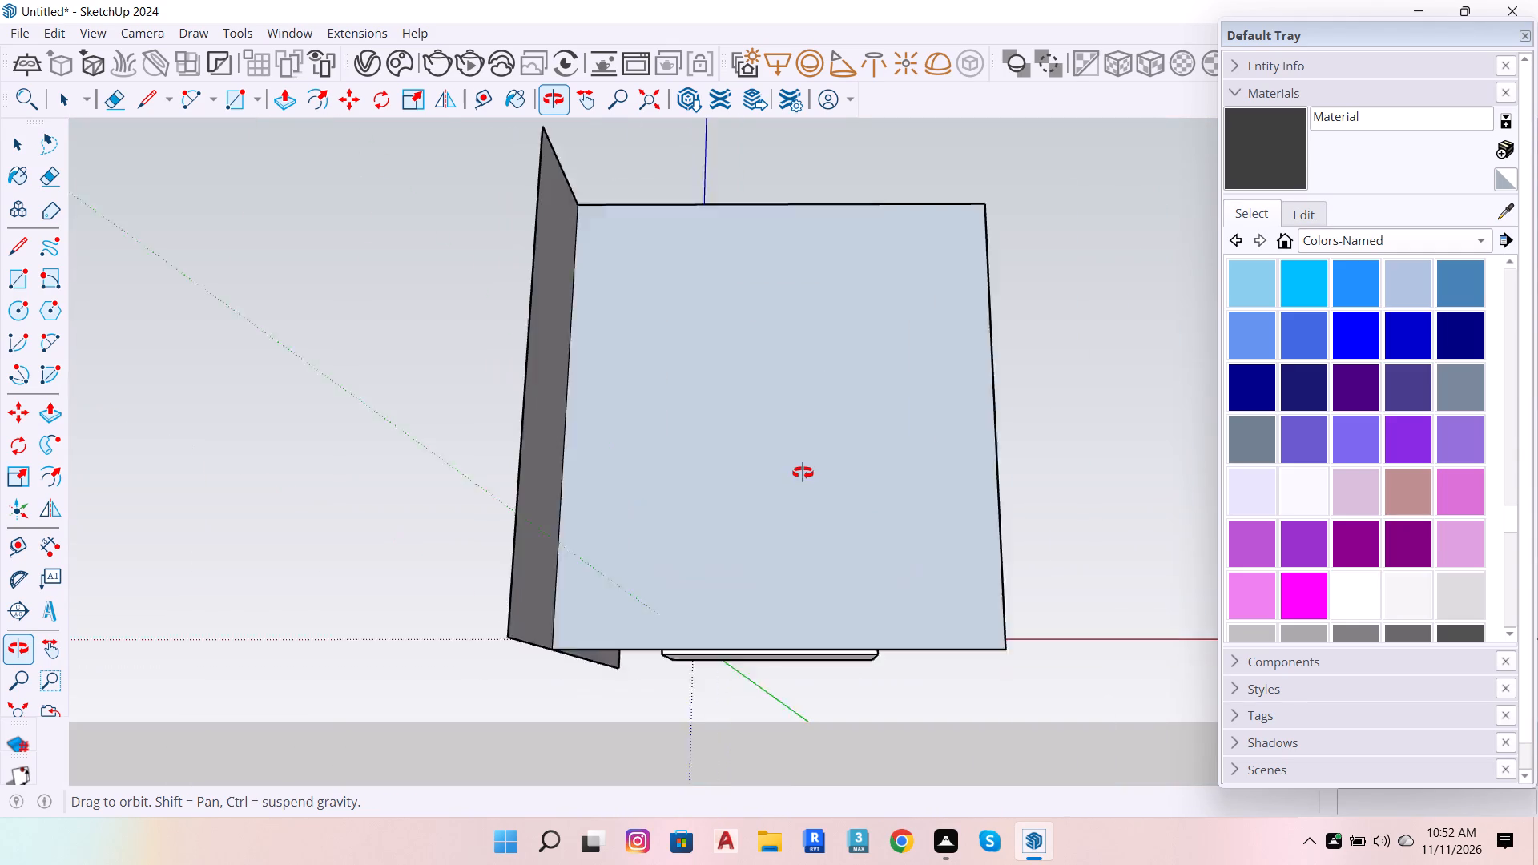
{"action": "scroll", "coordinate": [803, 473], "scroll_direction": "up", "scroll_amount": 20}
{"action": "scroll", "coordinate": [803, 473], "scroll_direction": "up", "scroll_amount": 19}
{"action": "scroll", "coordinate": [676, 531], "scroll_direction": "up", "scroll_amount": 7}
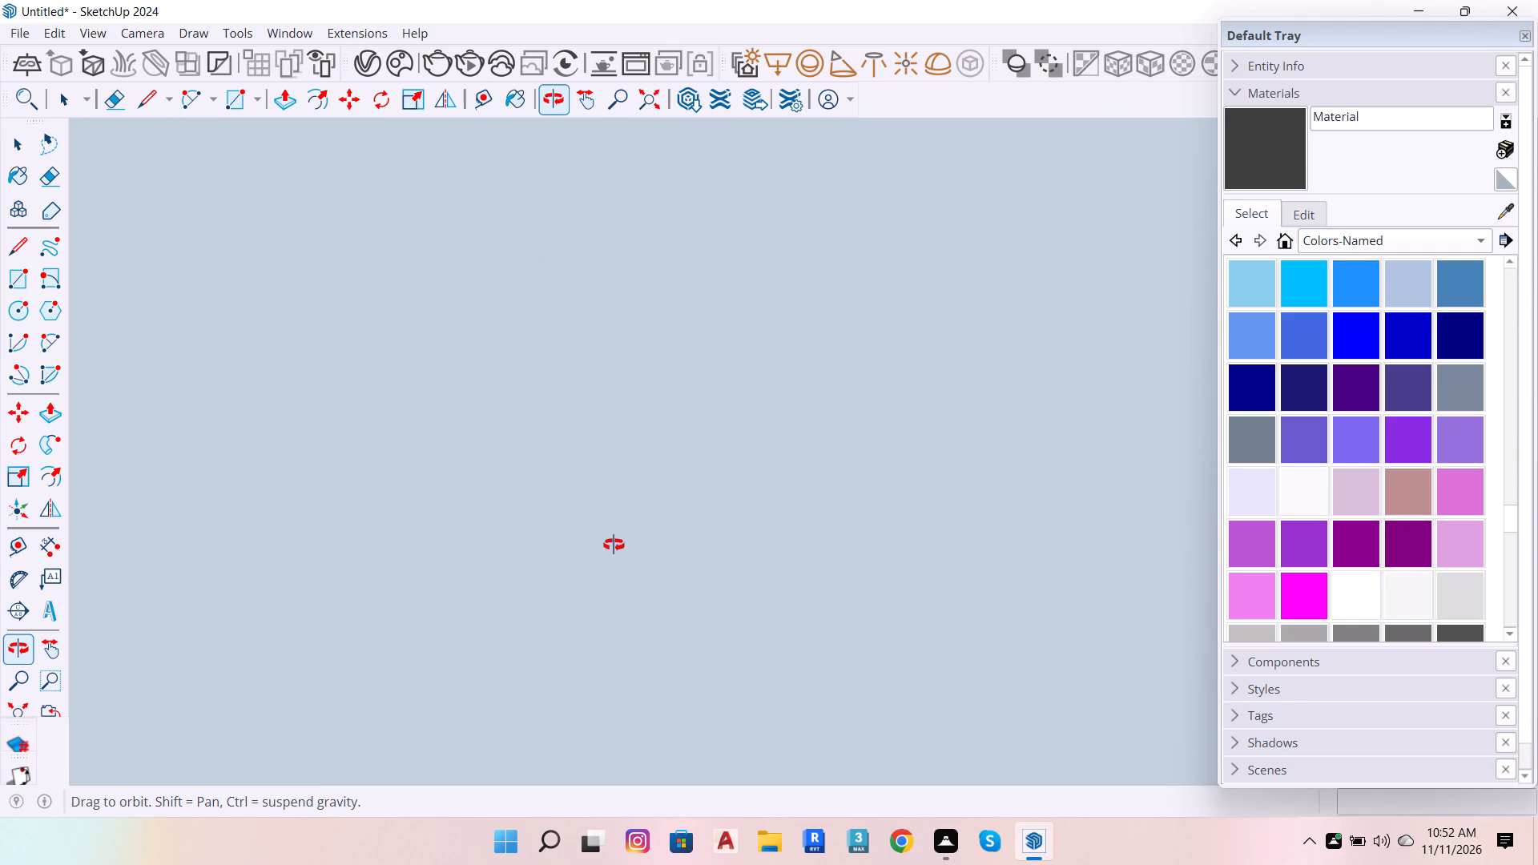
{"action": "scroll", "coordinate": [614, 545], "scroll_direction": "up", "scroll_amount": 20}
{"action": "scroll", "coordinate": [593, 483], "scroll_direction": "up", "scroll_amount": 17}
{"action": "scroll", "coordinate": [621, 541], "scroll_direction": "up", "scroll_amount": 2}
{"action": "scroll", "coordinate": [691, 524], "scroll_direction": "up", "scroll_amount": 9}
{"action": "scroll", "coordinate": [810, 485], "scroll_direction": "down", "scroll_amount": 5}
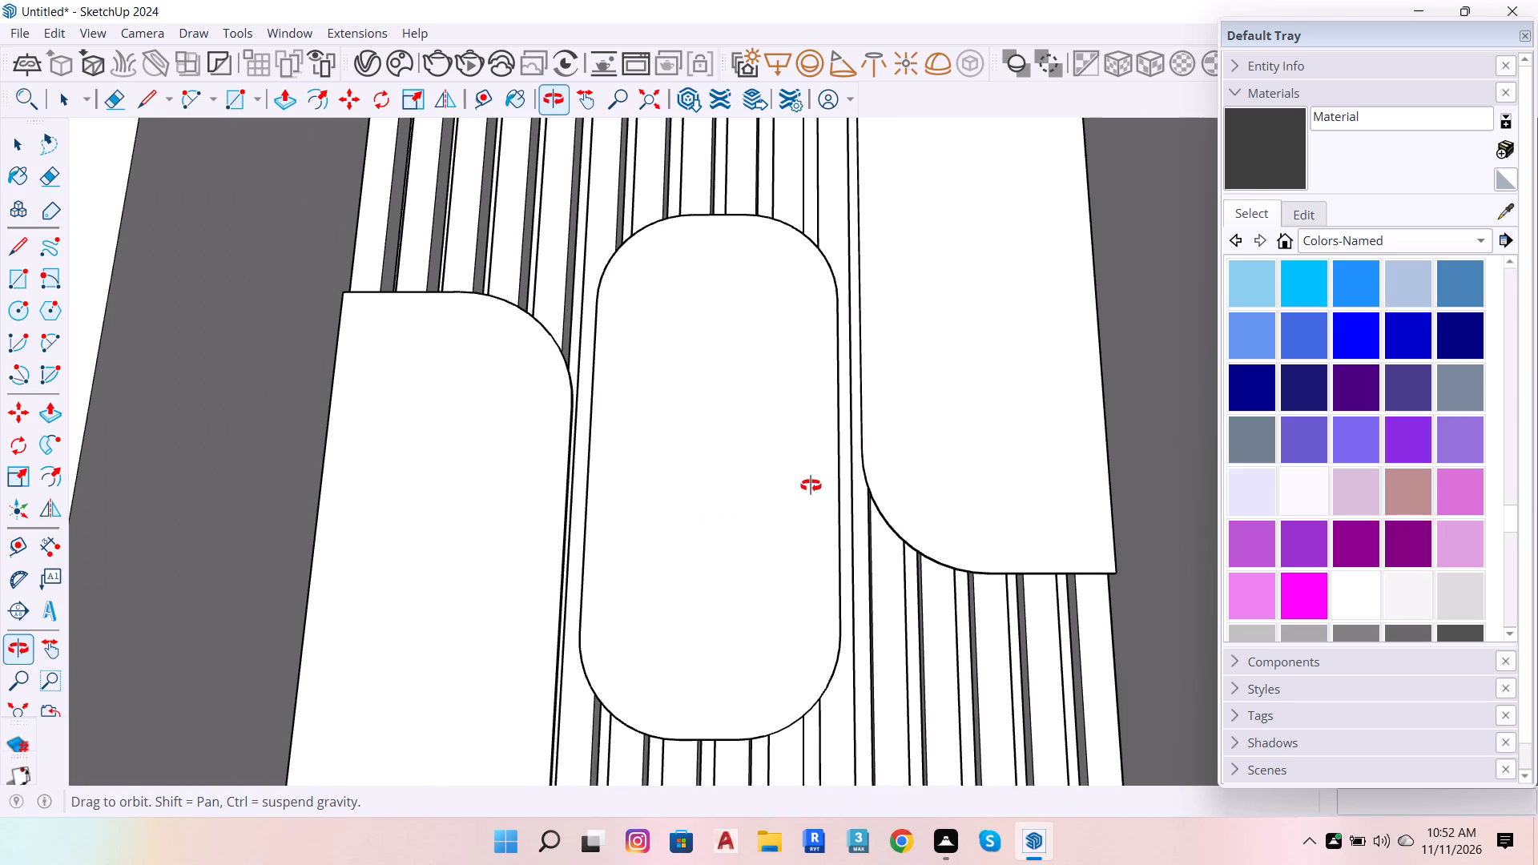
{"action": "scroll", "coordinate": [811, 485], "scroll_direction": "down", "scroll_amount": 1}
{"action": "left_click_drag", "start_coordinate": [799, 424], "coordinate": [796, 460]}
{"action": "scroll", "coordinate": [798, 453], "scroll_direction": "down", "scroll_amount": 2}
{"action": "scroll", "coordinate": [798, 444], "scroll_direction": "up", "scroll_amount": 3}
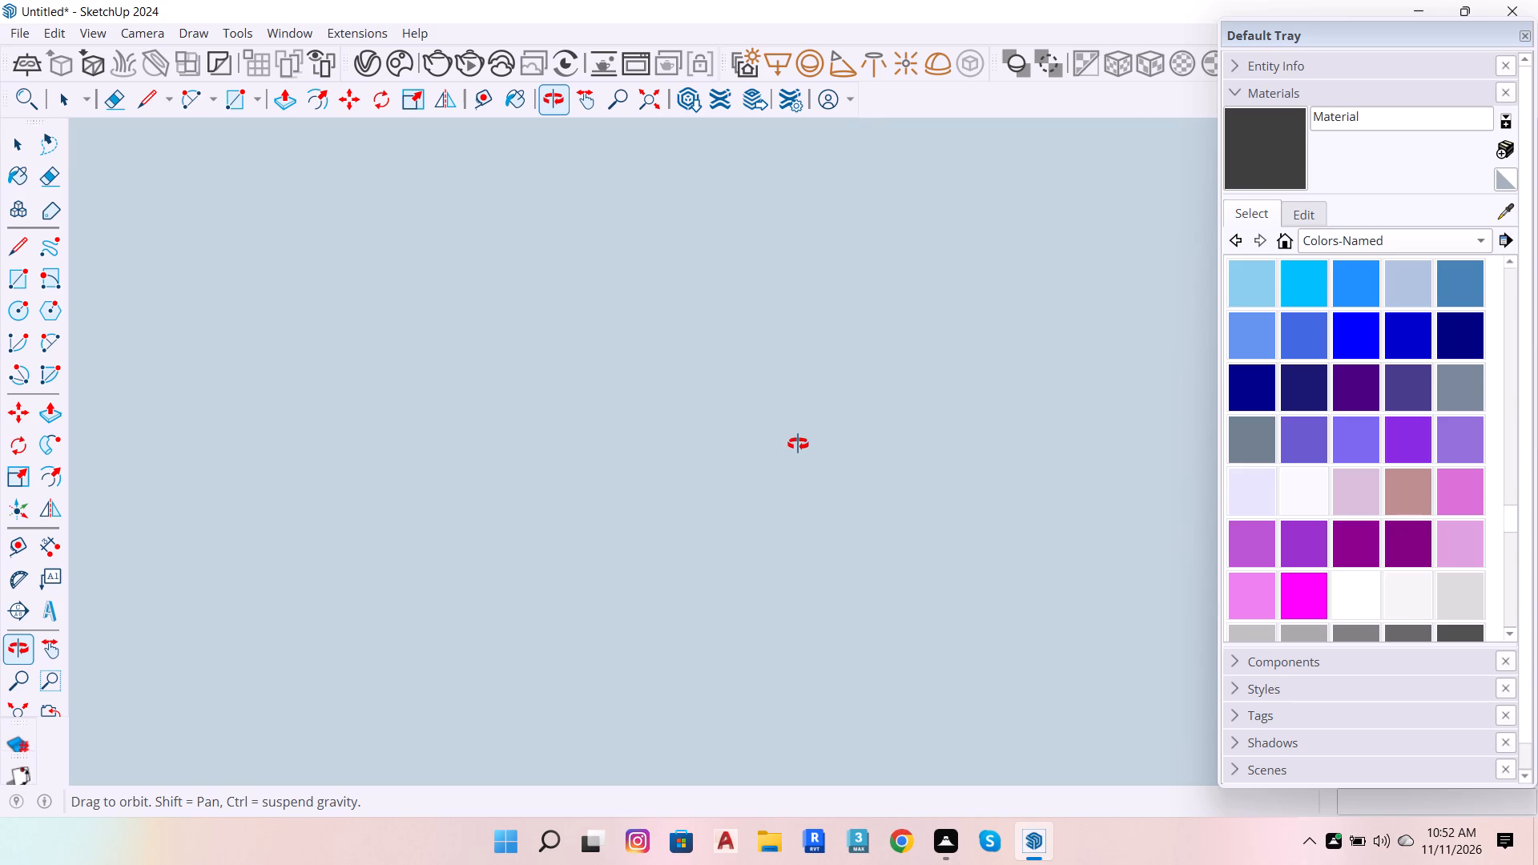
{"action": "scroll", "coordinate": [795, 452], "scroll_direction": "up", "scroll_amount": 7}
{"action": "scroll", "coordinate": [824, 471], "scroll_direction": "down", "scroll_amount": 6}
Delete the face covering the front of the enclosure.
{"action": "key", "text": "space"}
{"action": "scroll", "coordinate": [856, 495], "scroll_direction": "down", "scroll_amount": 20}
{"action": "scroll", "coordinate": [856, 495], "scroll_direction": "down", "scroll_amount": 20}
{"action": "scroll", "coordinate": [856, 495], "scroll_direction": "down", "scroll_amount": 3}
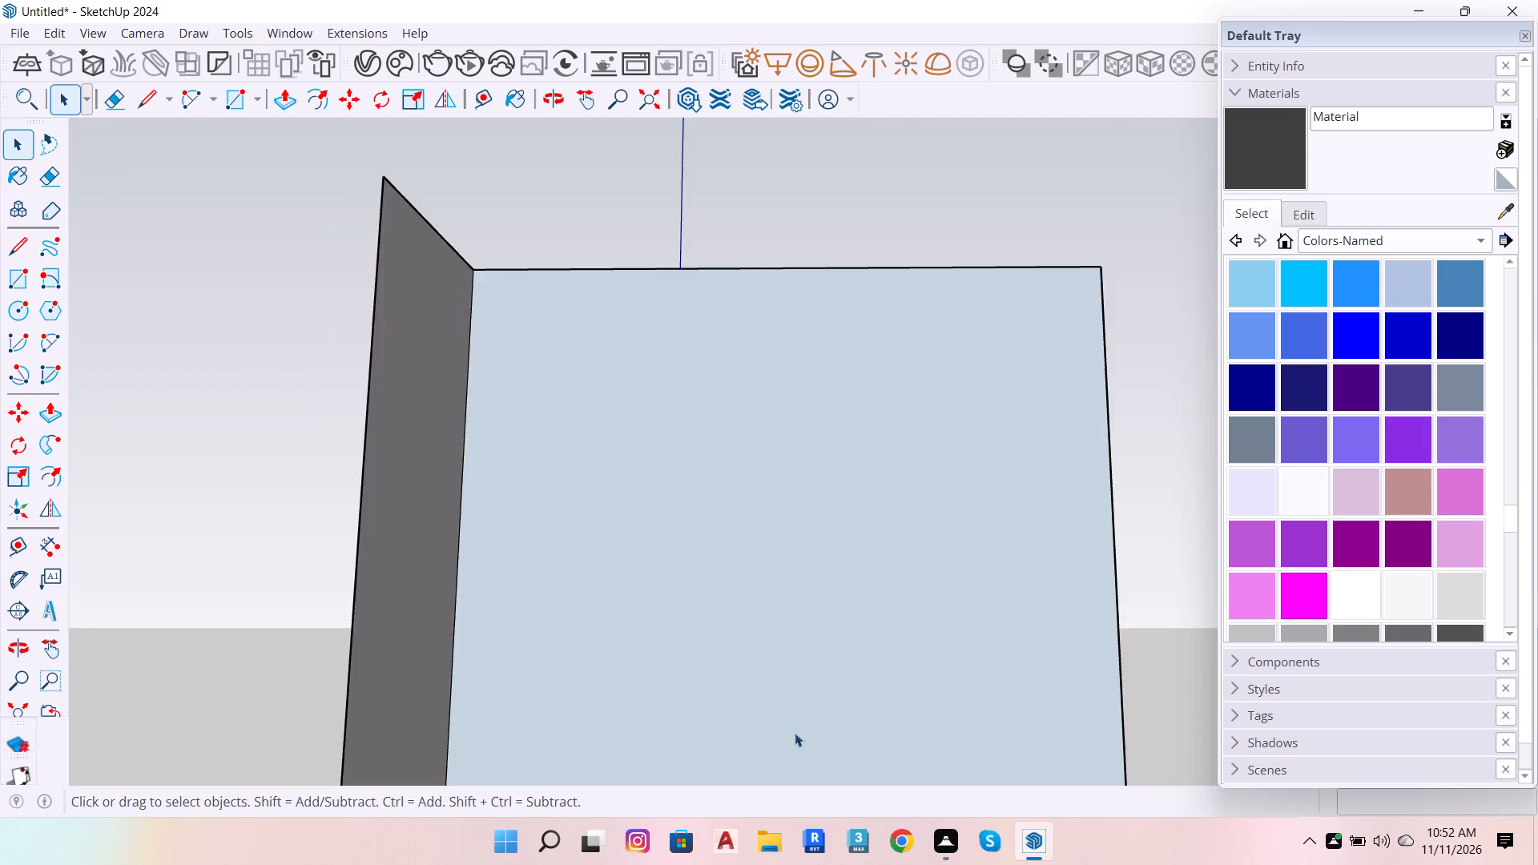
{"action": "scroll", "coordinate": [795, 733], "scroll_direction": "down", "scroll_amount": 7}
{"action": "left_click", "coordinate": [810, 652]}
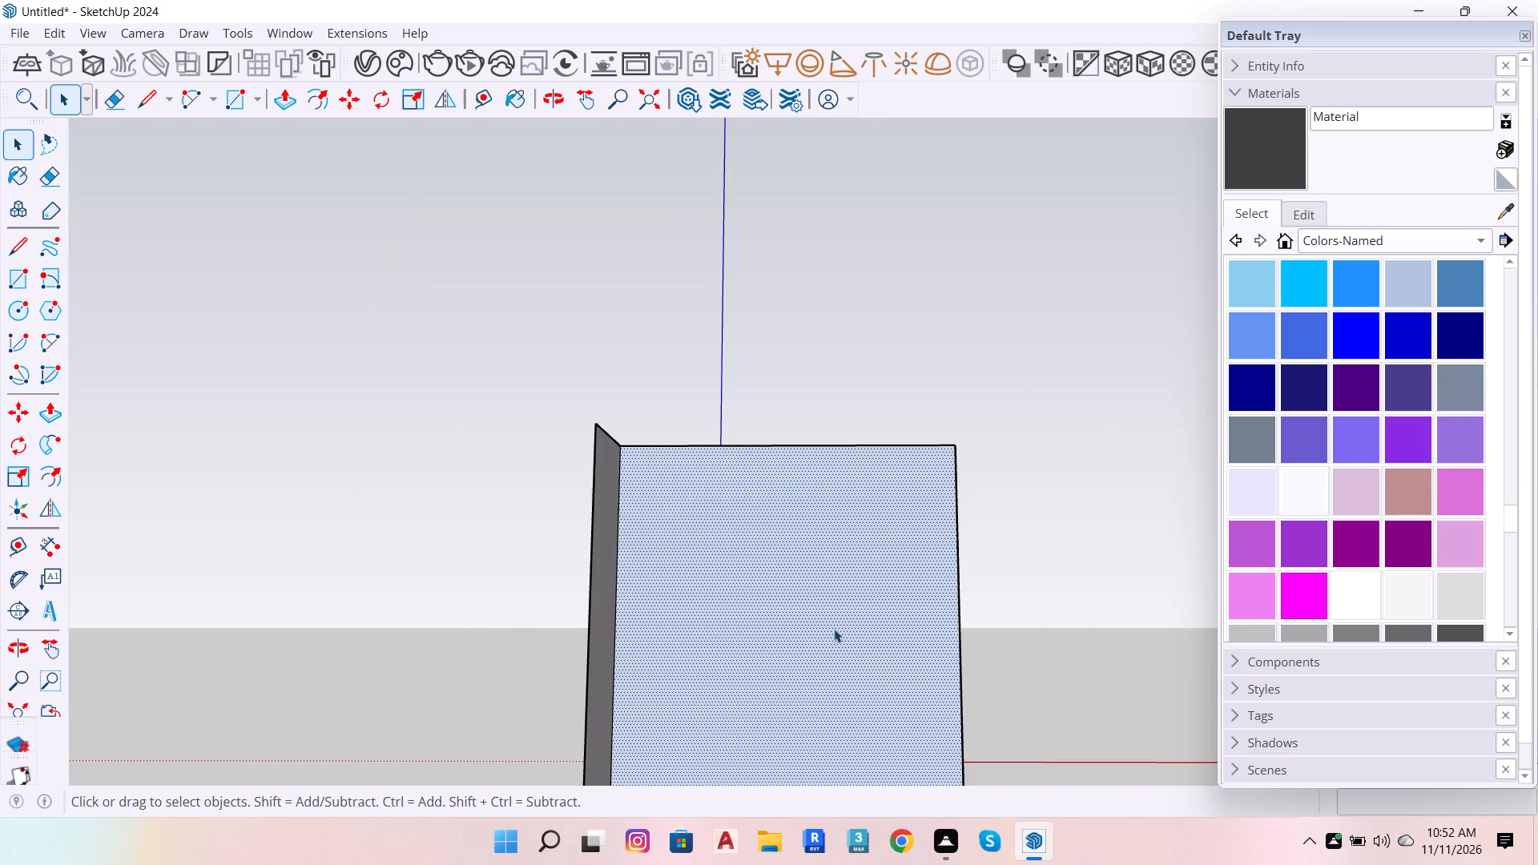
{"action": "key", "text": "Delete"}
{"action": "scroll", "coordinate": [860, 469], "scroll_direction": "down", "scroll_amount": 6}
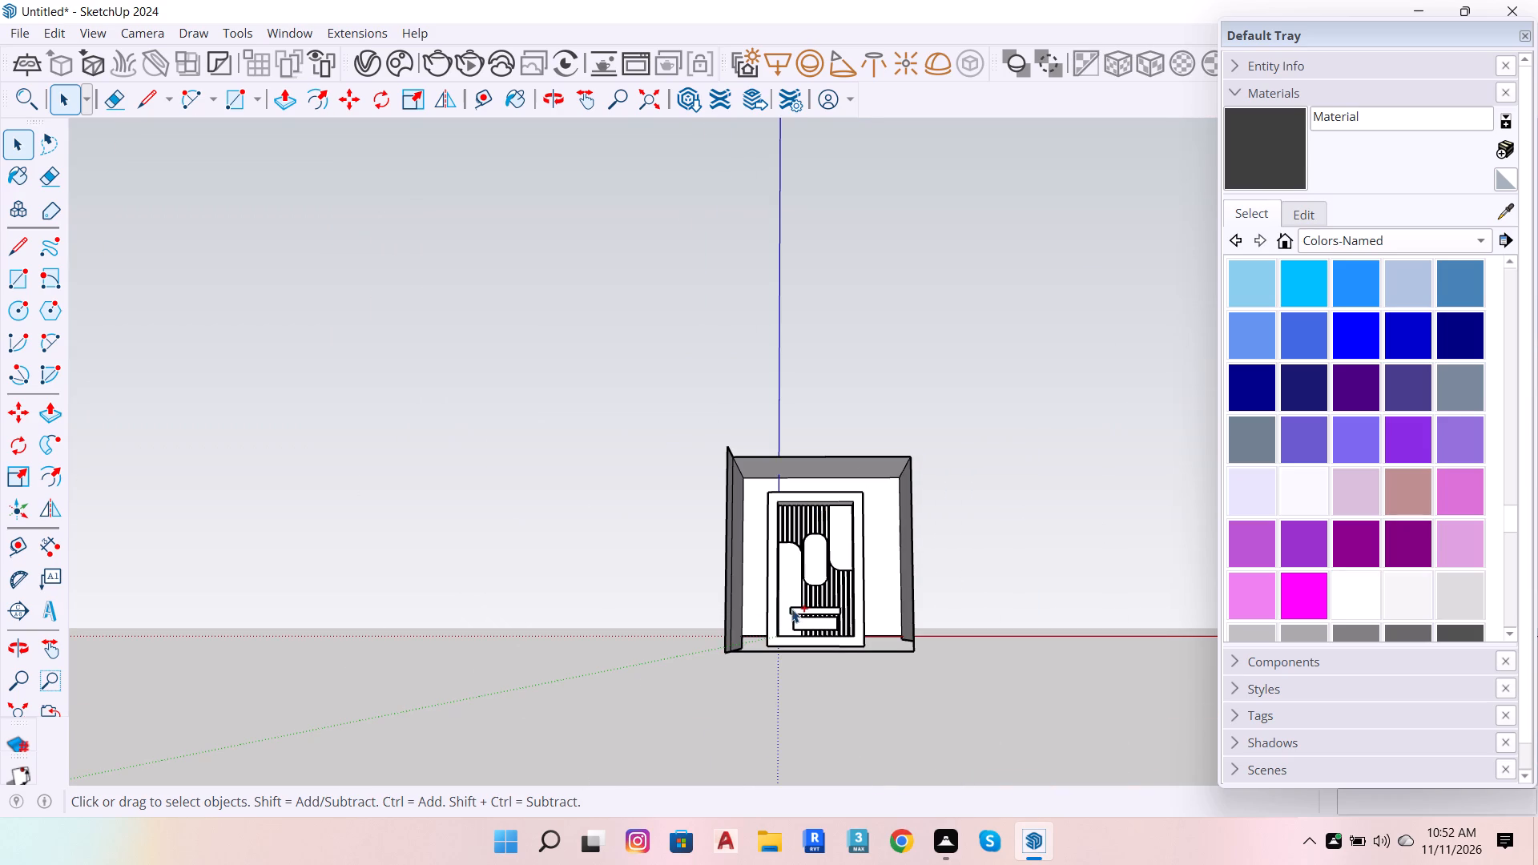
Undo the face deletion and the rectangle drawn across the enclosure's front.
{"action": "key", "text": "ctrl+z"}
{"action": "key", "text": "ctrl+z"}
Move the right wall's front vertical edge about 3' 1" along the green axis, in line with the left wall's front edge.
{"action": "scroll", "coordinate": [888, 603], "scroll_direction": "up", "scroll_amount": 7}
{"action": "scroll", "coordinate": [904, 543], "scroll_direction": "down", "scroll_amount": 7}
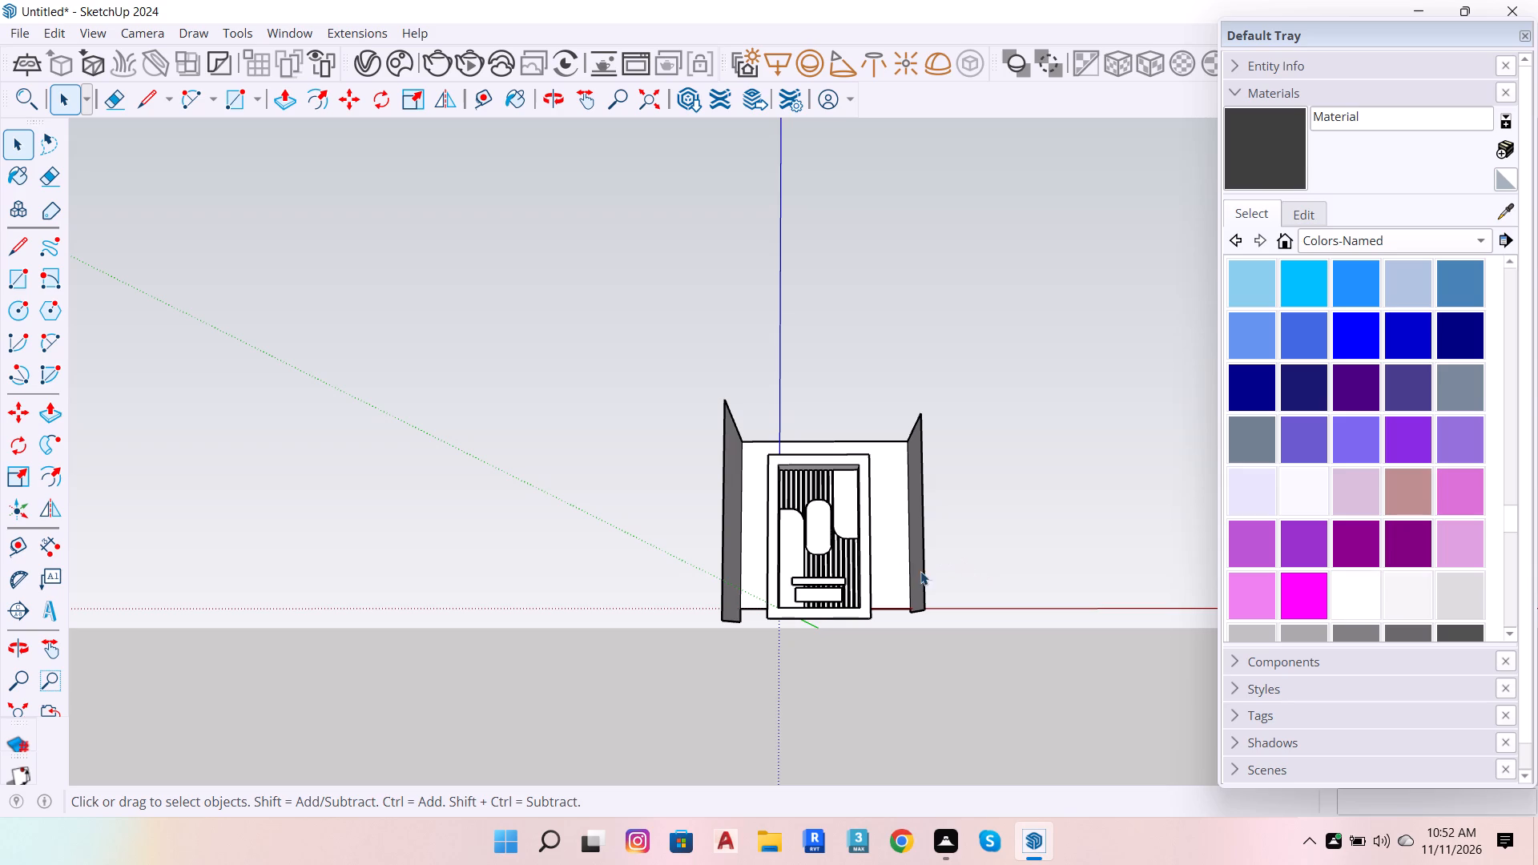
{"action": "left_click", "coordinate": [925, 578]}
{"action": "scroll", "coordinate": [925, 585], "scroll_direction": "up", "scroll_amount": 5}
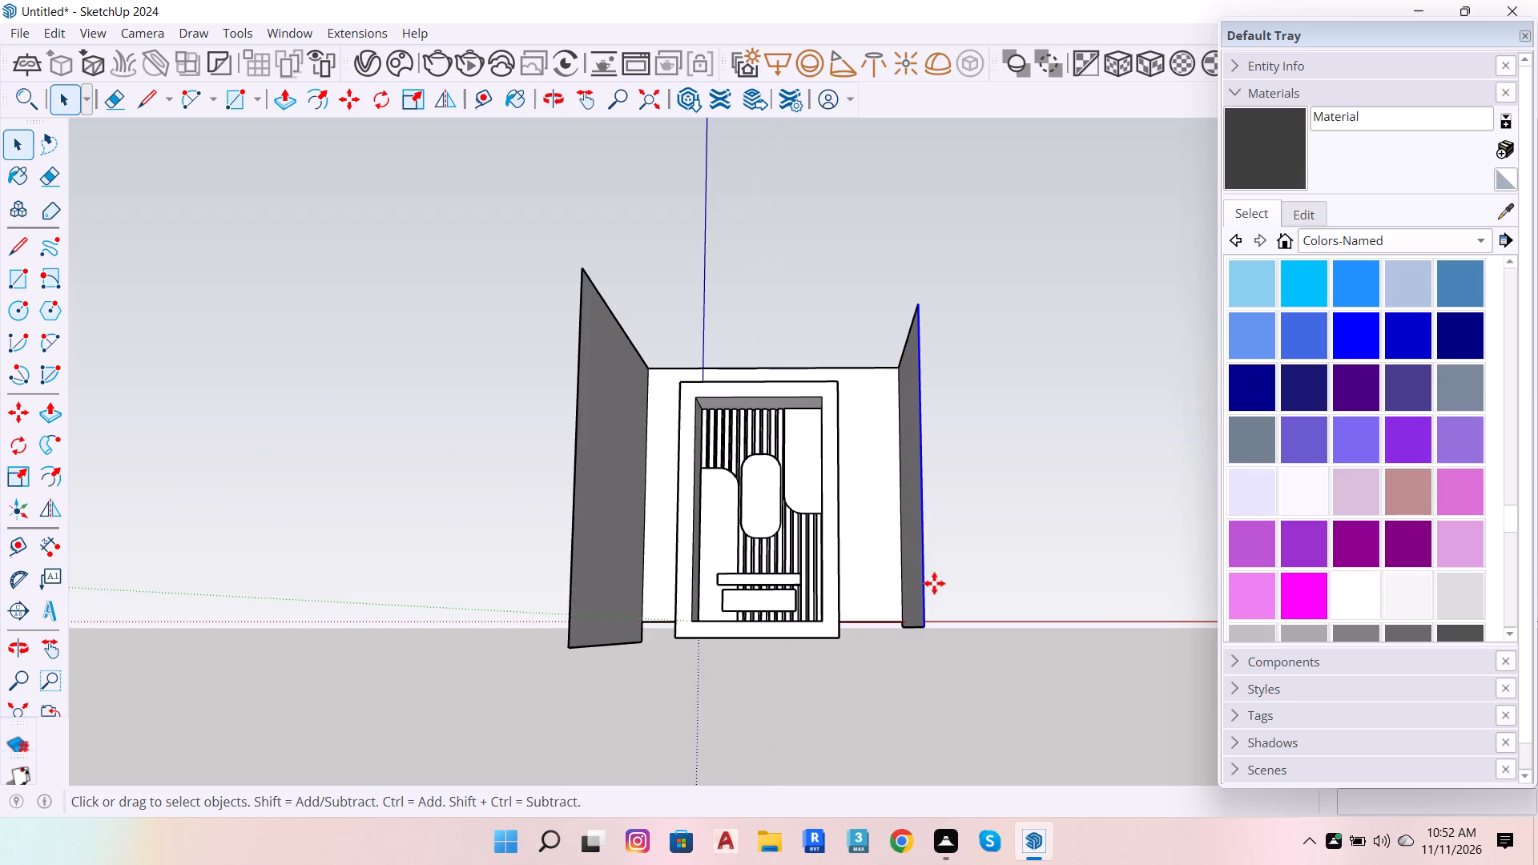
{"action": "key", "text": "m"}
{"action": "left_click", "coordinate": [935, 584]}
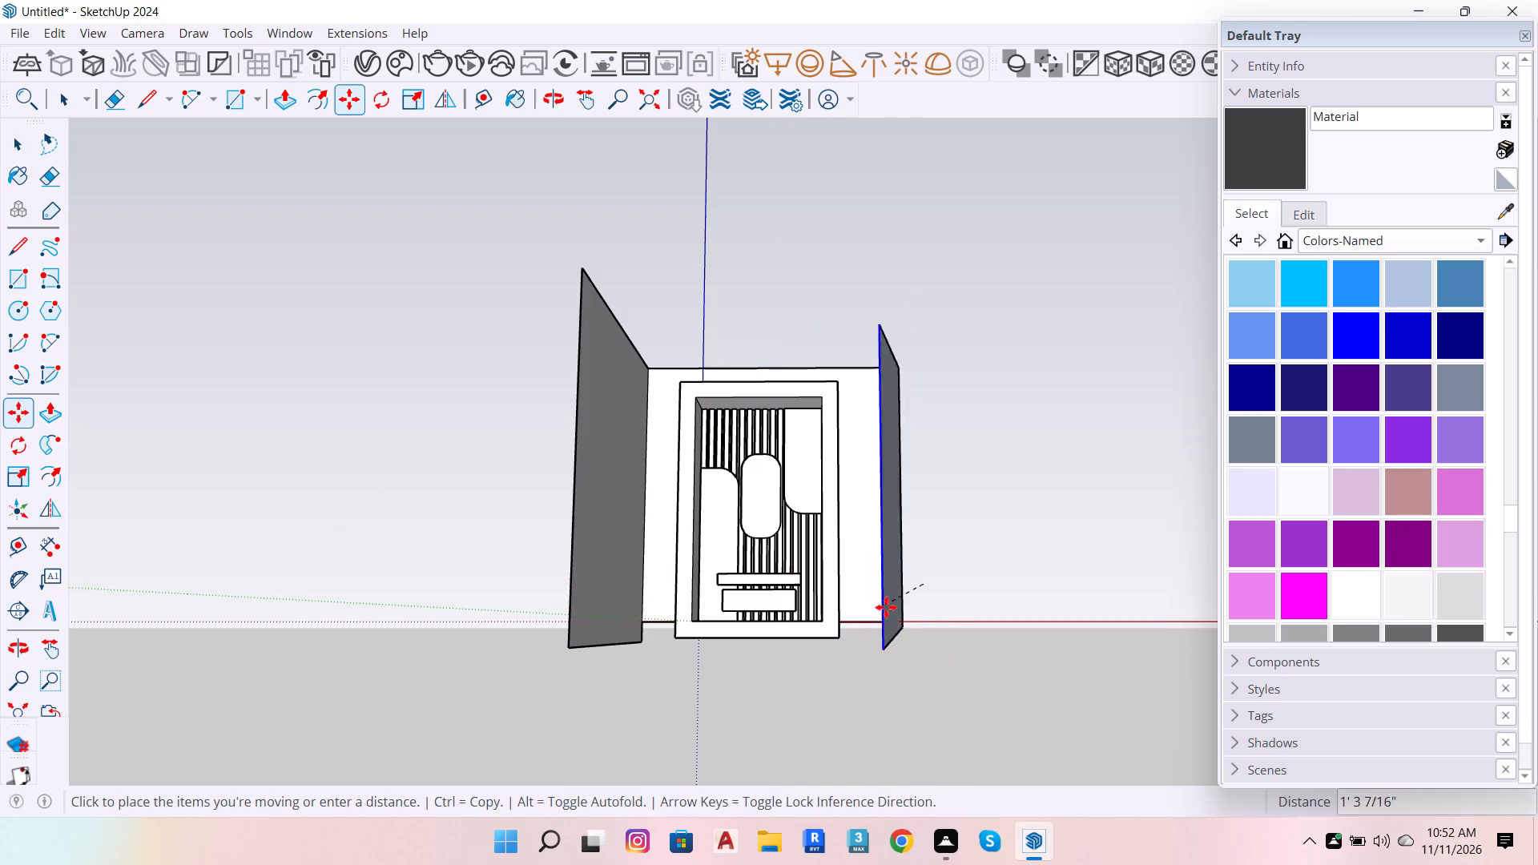
{"action": "key", "text": "Up"}
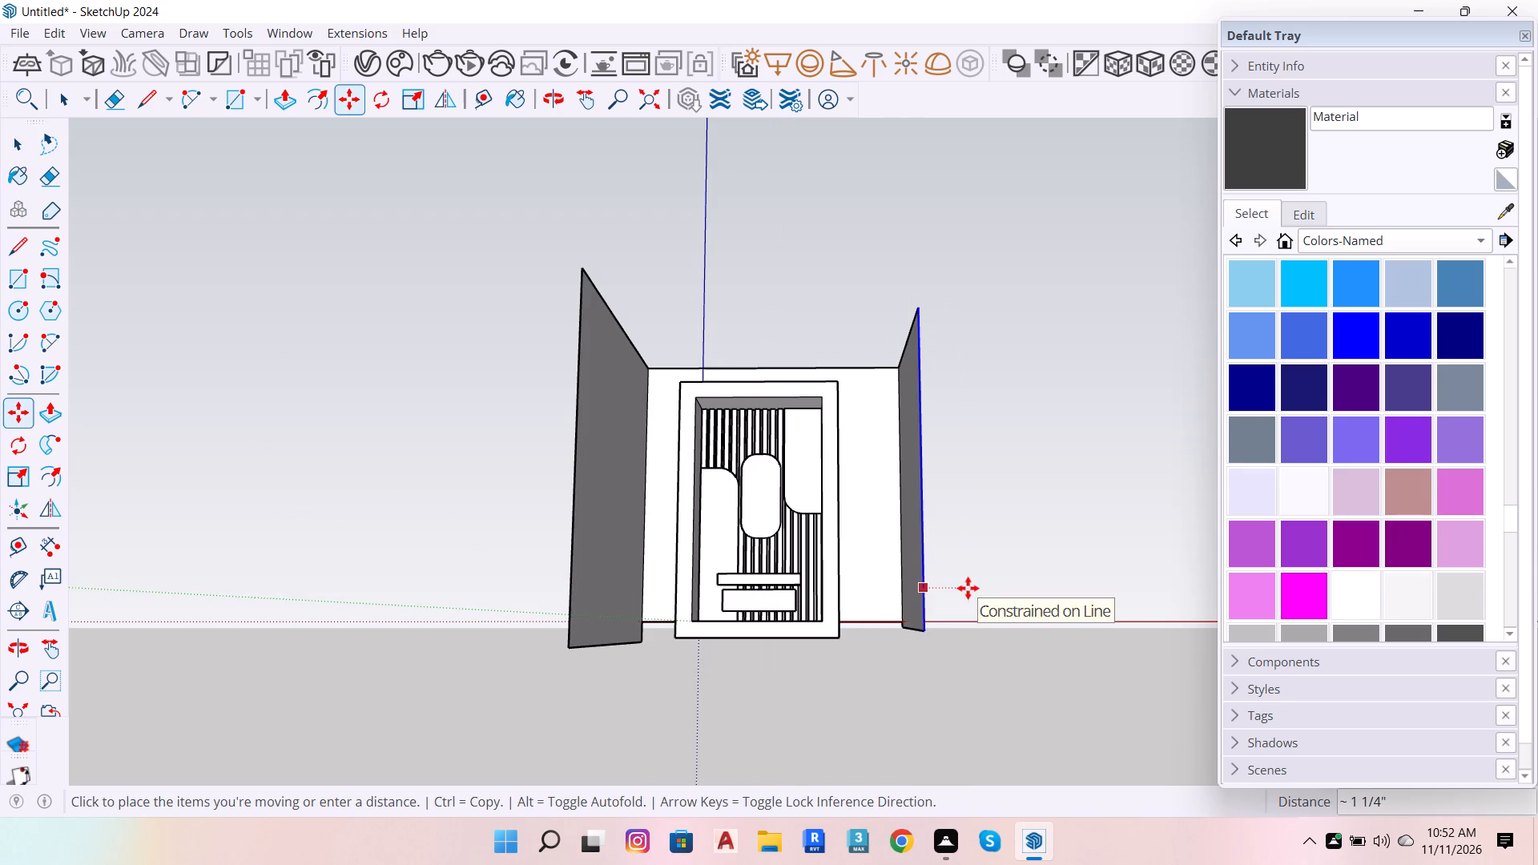
{"action": "key", "text": "Left"}
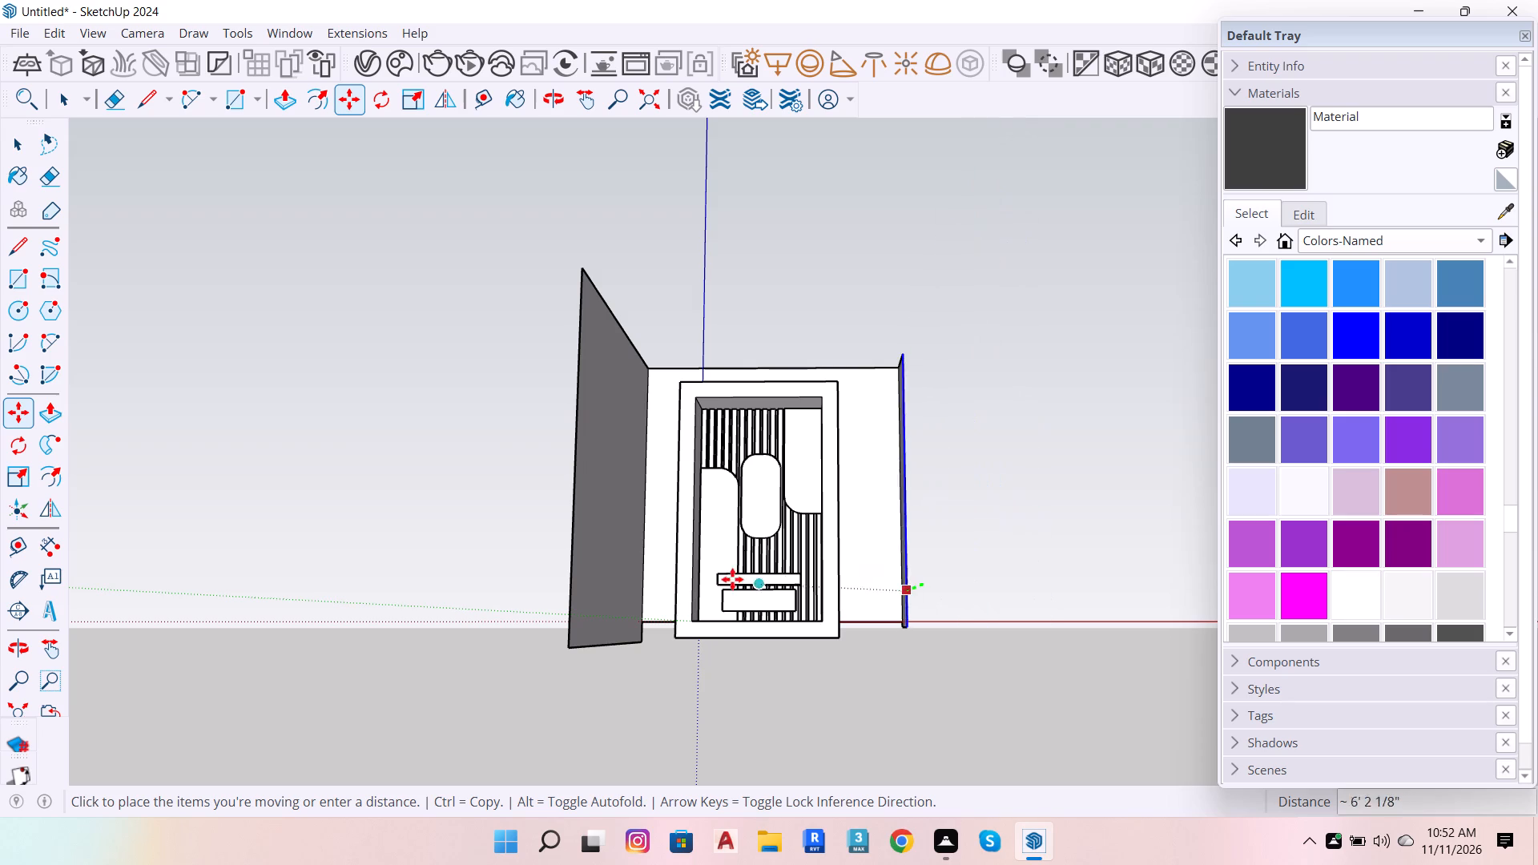
{"action": "left_click", "coordinate": [570, 613]}
{"action": "scroll", "coordinate": [1097, 678], "scroll_direction": "down", "scroll_amount": 6}
{"action": "key", "text": "space"}
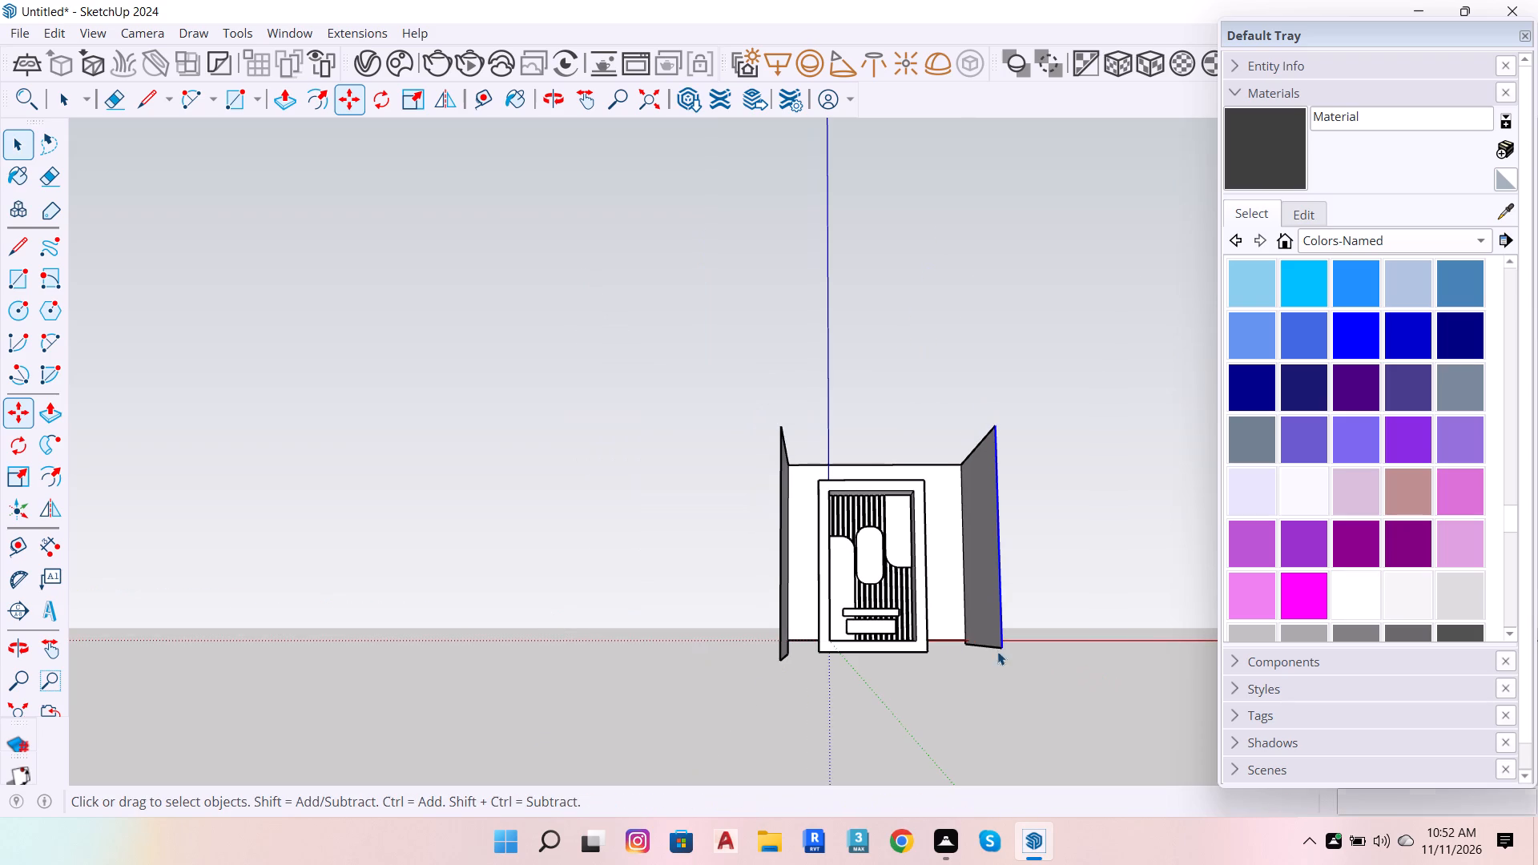
Examine the two side walls around the framed panel from above and from the side.
{"action": "key", "text": "o"}
{"action": "left_click_drag", "start_coordinate": [952, 541], "coordinate": [1009, 806]}
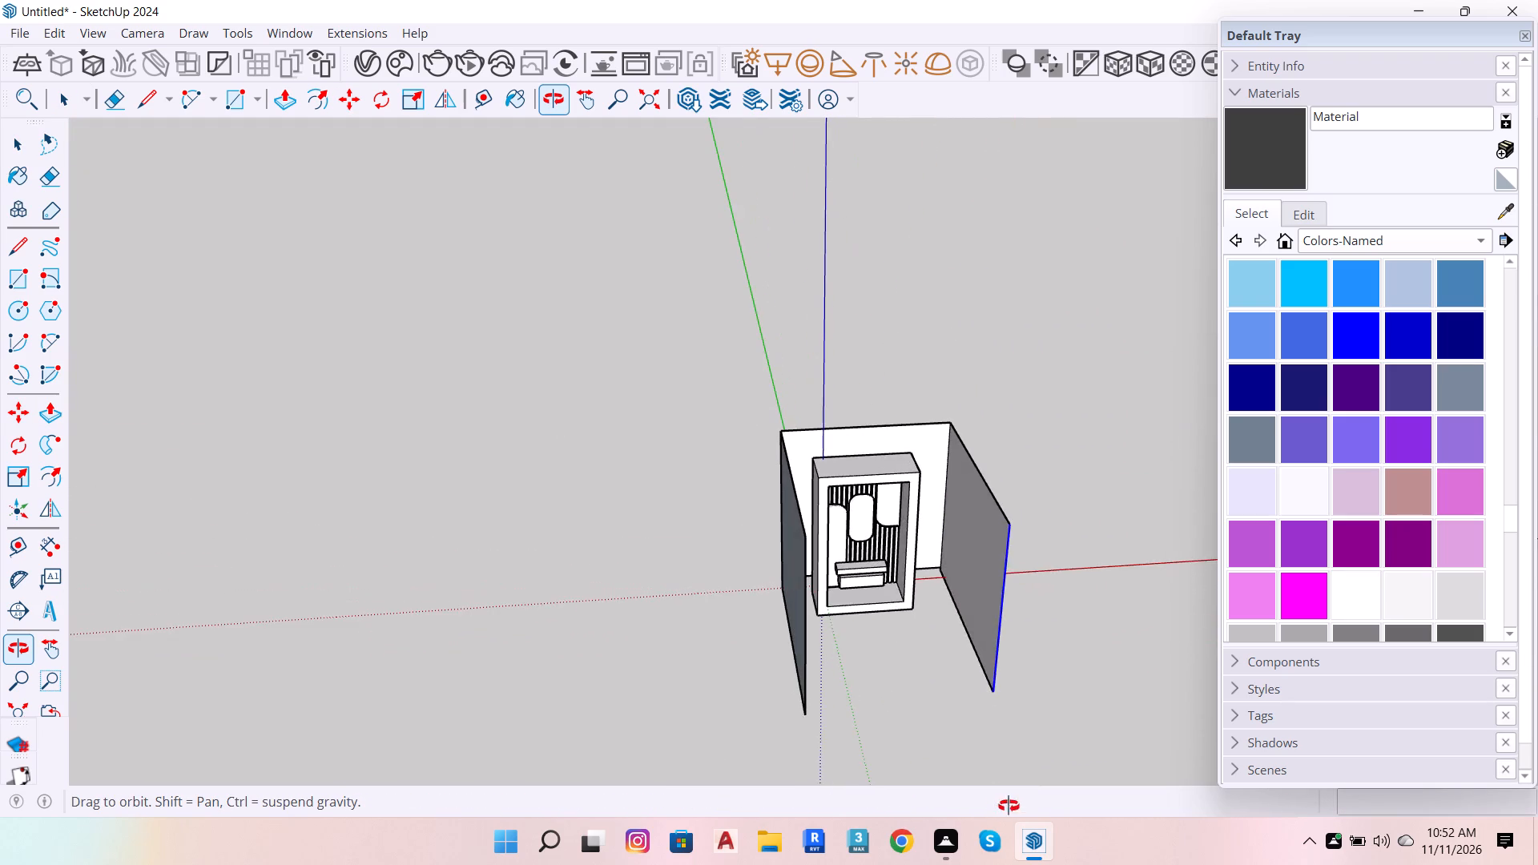
{"action": "left_click_drag", "start_coordinate": [1009, 806], "coordinate": [1005, 787]}
{"action": "scroll", "coordinate": [940, 702], "scroll_direction": "up", "scroll_amount": 6}
{"action": "left_click_drag", "start_coordinate": [899, 619], "coordinate": [721, 735]}
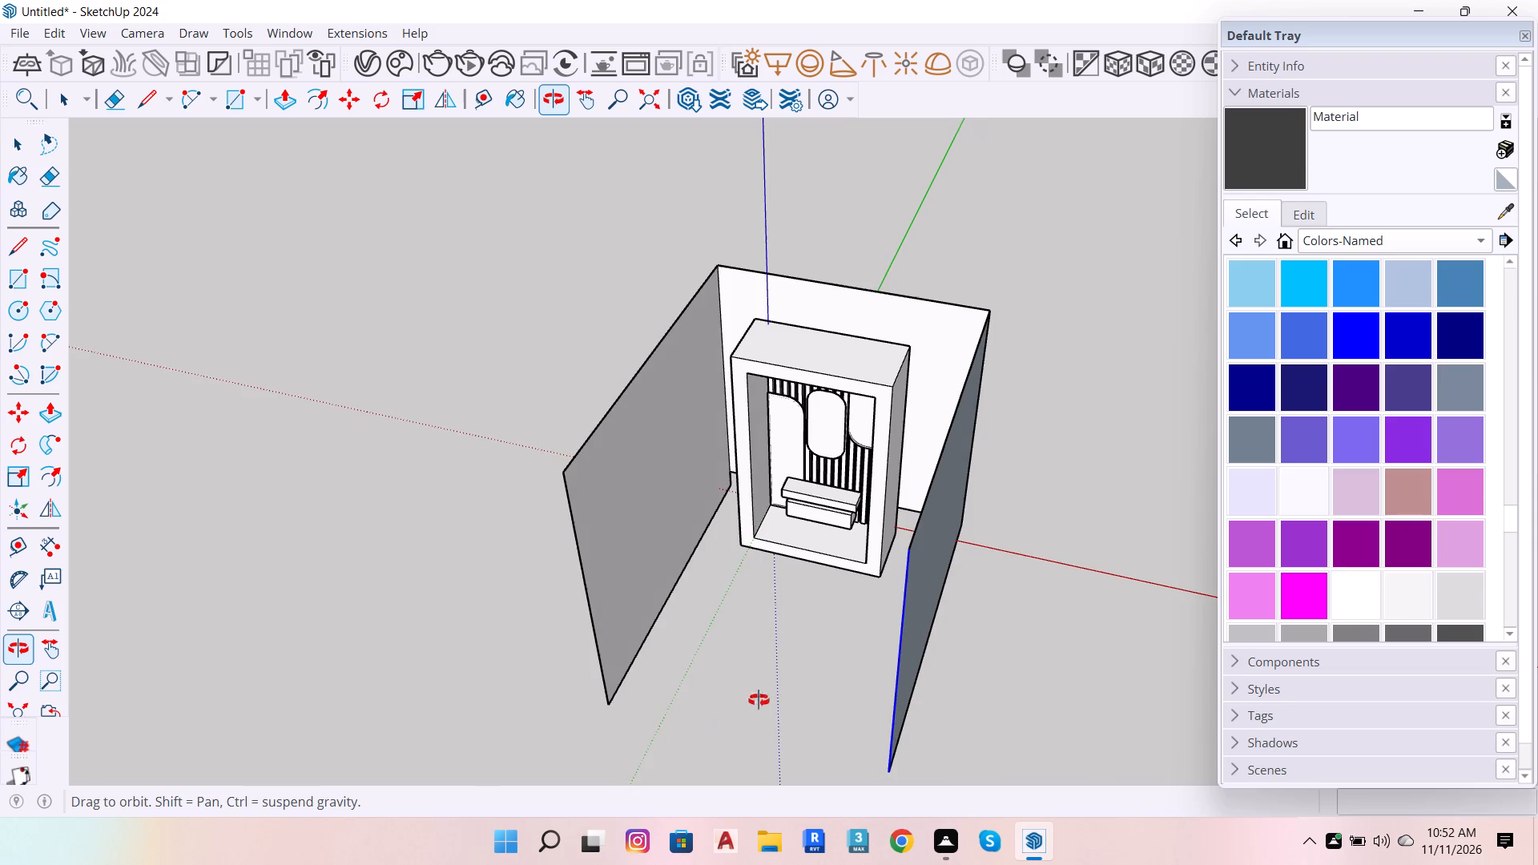
{"action": "left_click_drag", "start_coordinate": [984, 435], "coordinate": [1009, 434]}
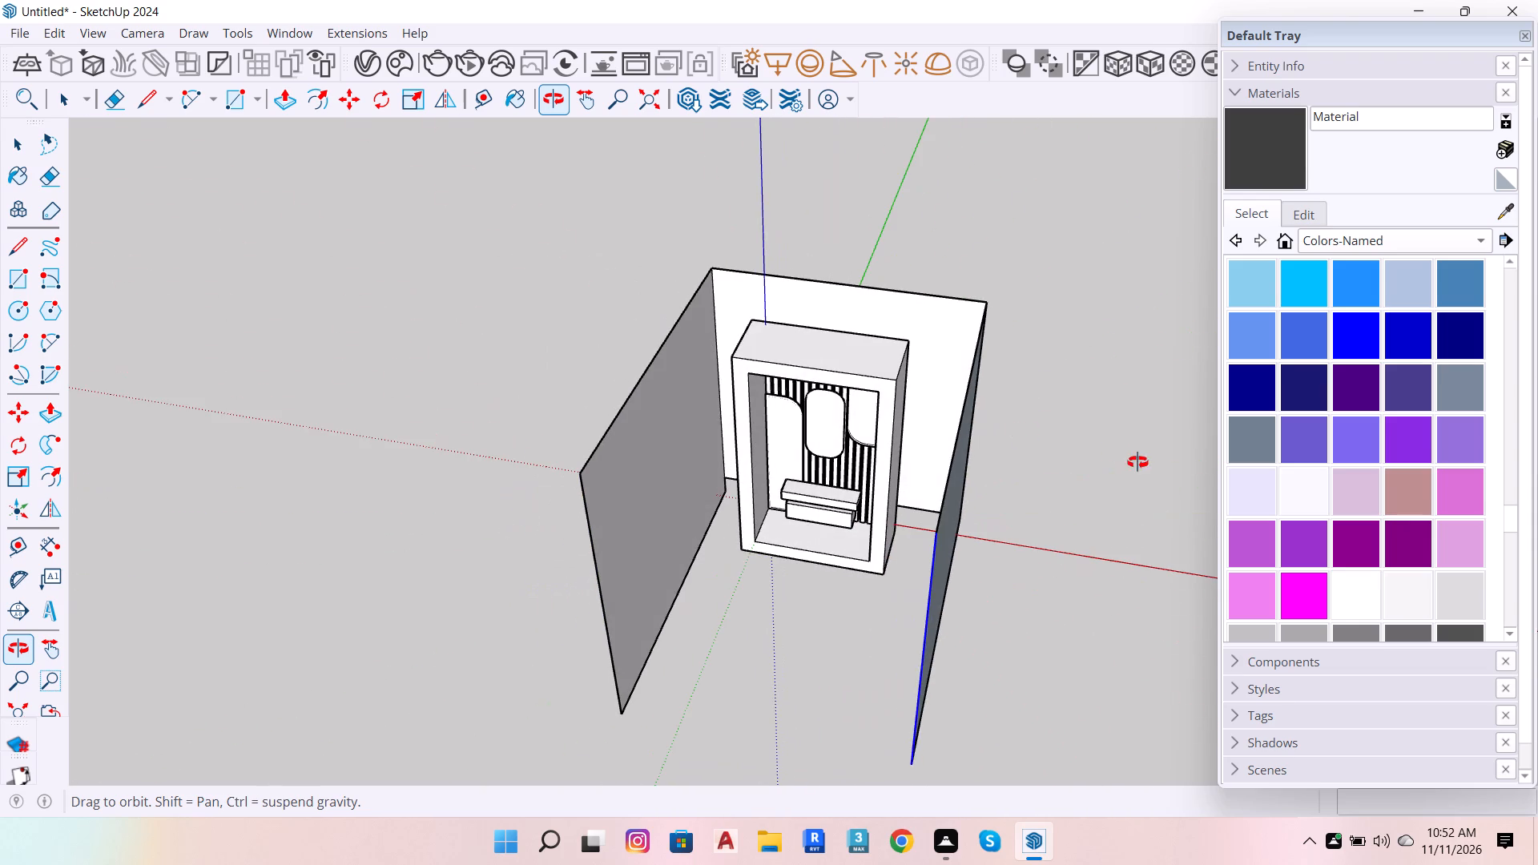
{"action": "key", "text": "space"}
{"action": "left_click", "coordinate": [1130, 463]}
{"action": "scroll", "coordinate": [610, 583], "scroll_direction": "down", "scroll_amount": 7}
{"action": "scroll", "coordinate": [690, 610], "scroll_direction": "up", "scroll_amount": 8}
{"action": "left_click", "coordinate": [693, 596]}
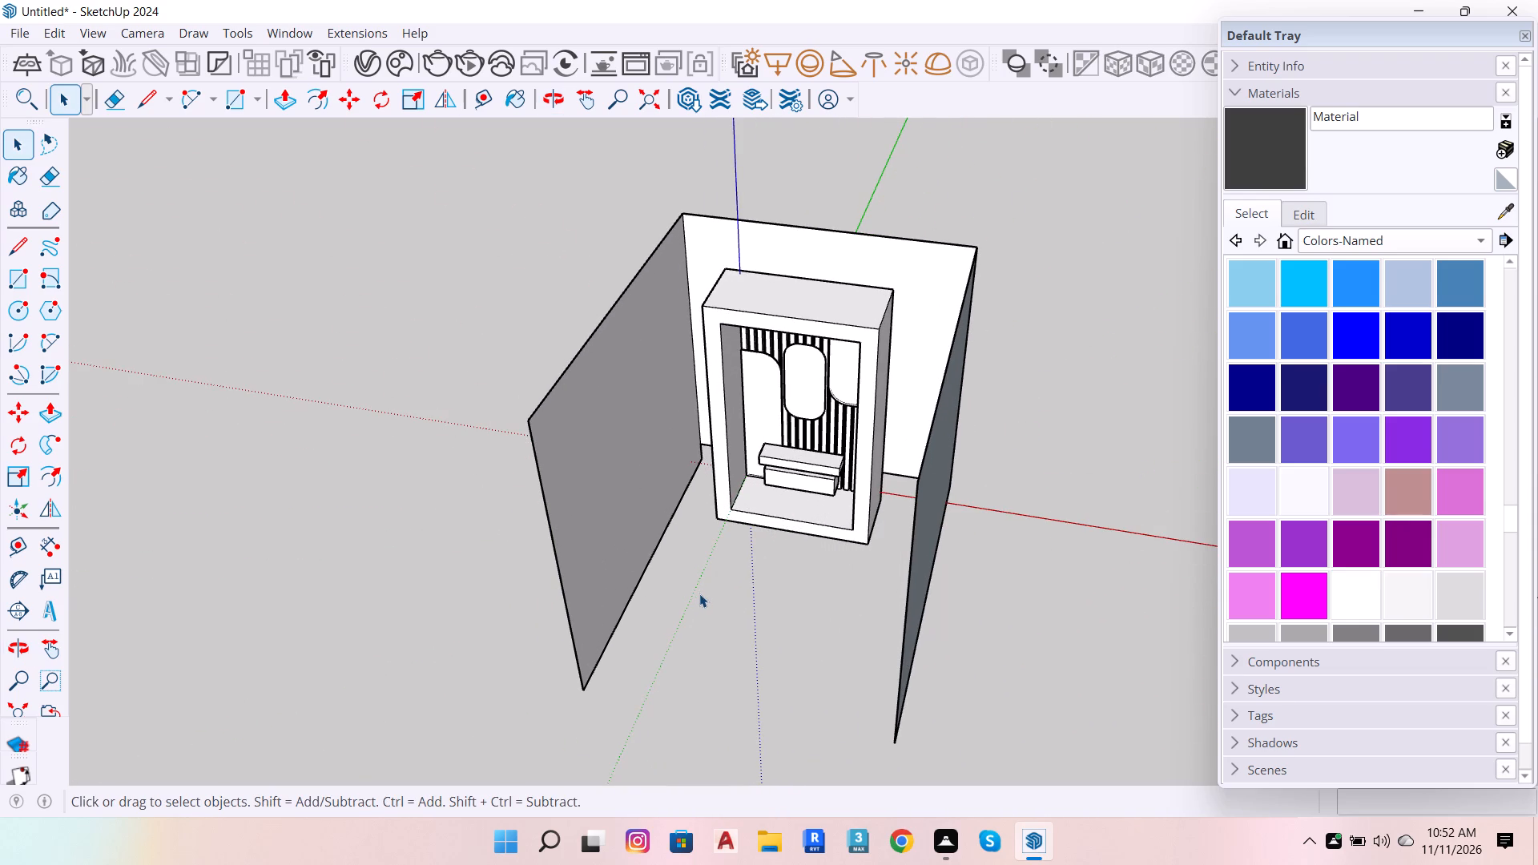
{"action": "key", "text": "space"}
Draw a horizontal floor rectangle, about 7' 2" by 7' 5", from the frame's lower left front corner to the right wall's bottom front corner.
{"action": "key", "text": "o"}
{"action": "left_click_drag", "start_coordinate": [734, 557], "coordinate": [832, 550]}
{"action": "scroll", "coordinate": [865, 554], "scroll_direction": "up", "scroll_amount": 6}
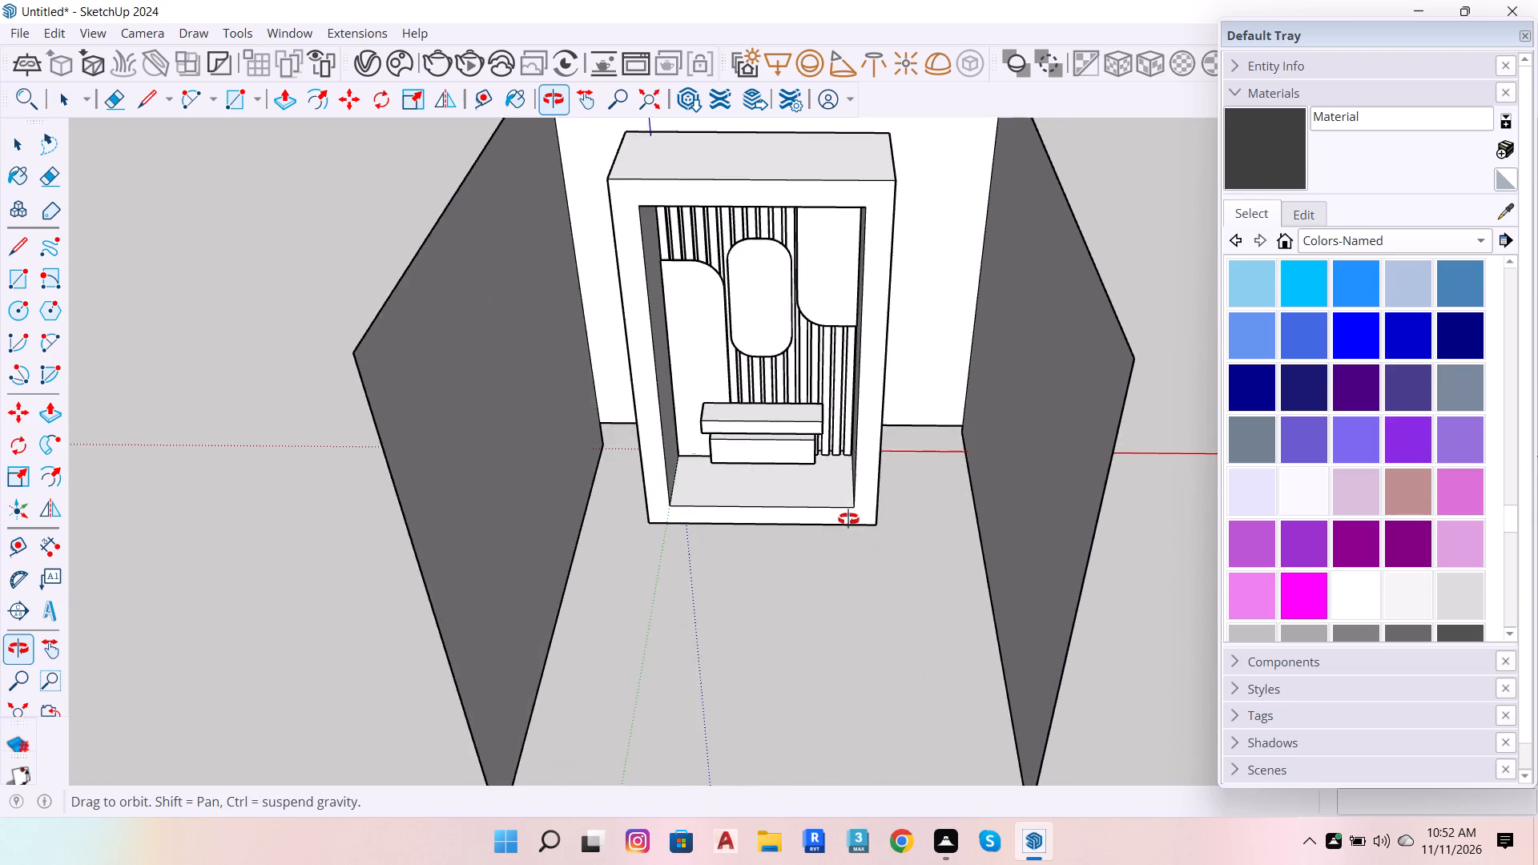
{"action": "scroll", "coordinate": [839, 420], "scroll_direction": "down", "scroll_amount": 7}
{"action": "scroll", "coordinate": [752, 565], "scroll_direction": "up", "scroll_amount": 5}
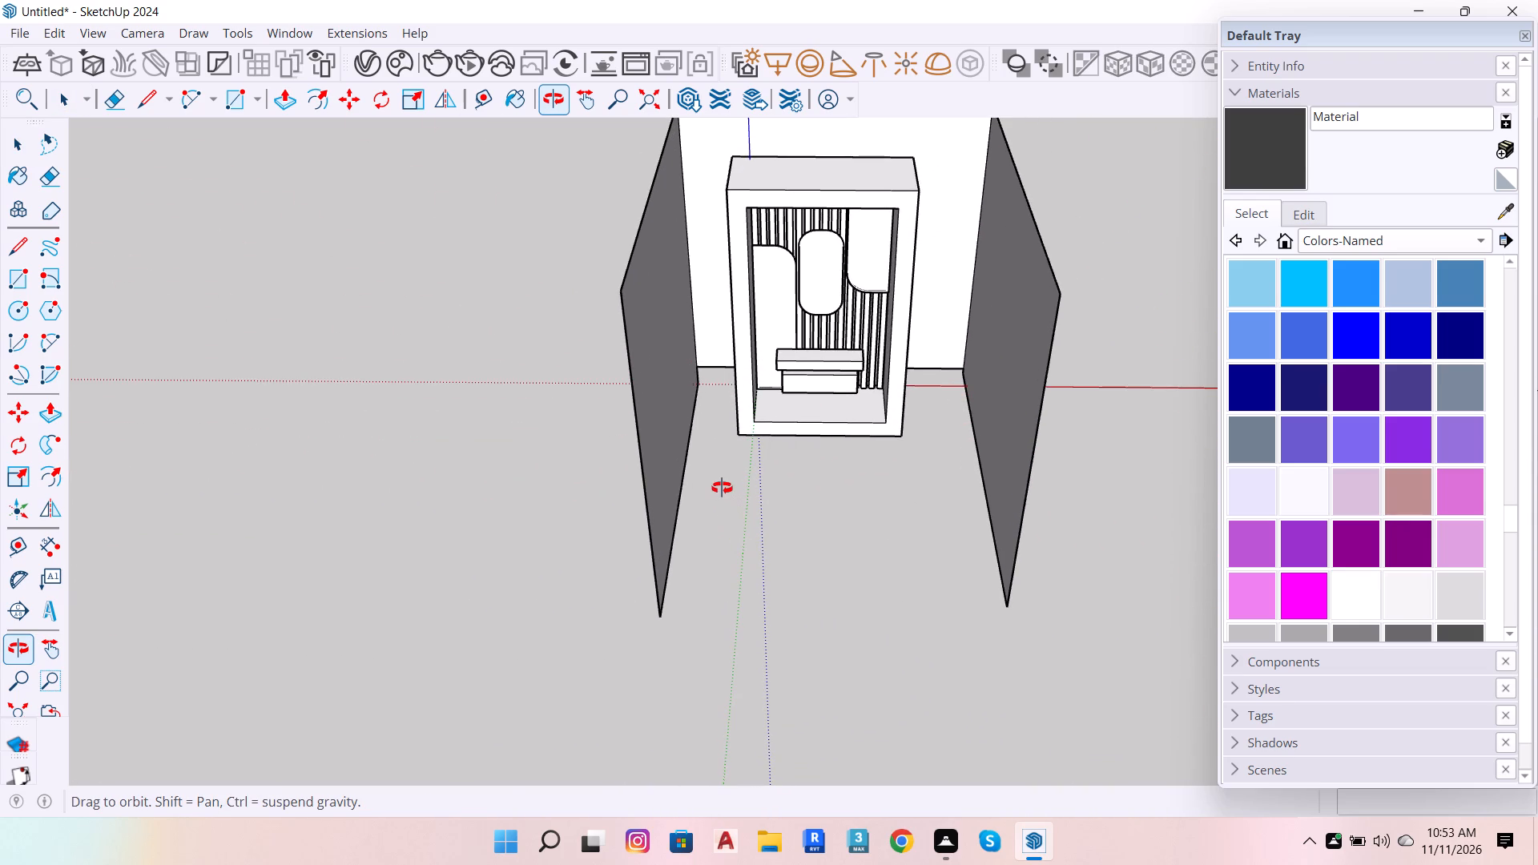
{"action": "key", "text": "r"}
{"action": "left_click", "coordinate": [736, 437]}
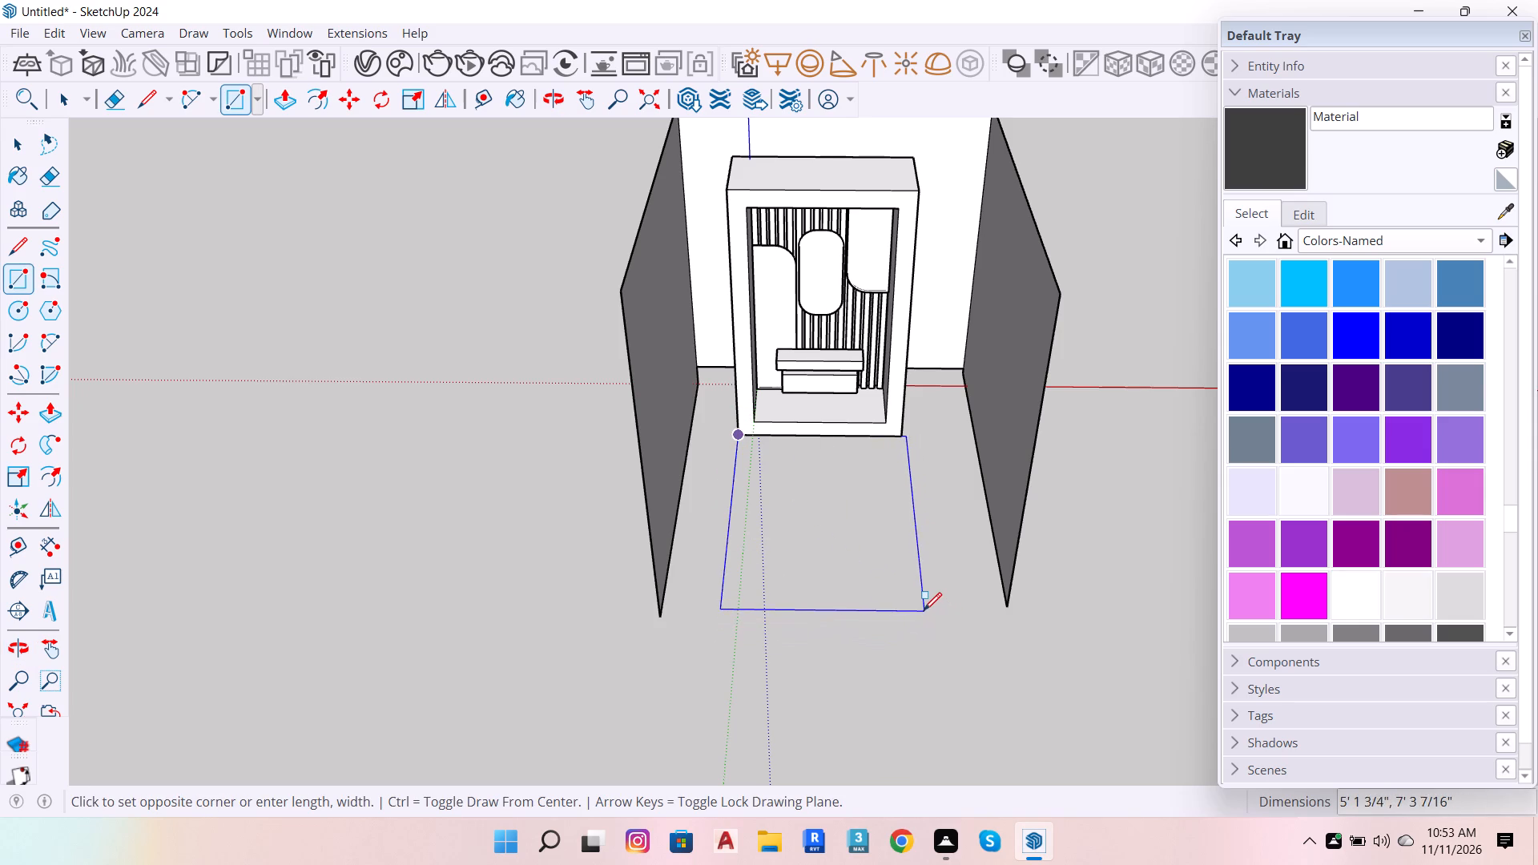
{"action": "key", "text": "Up"}
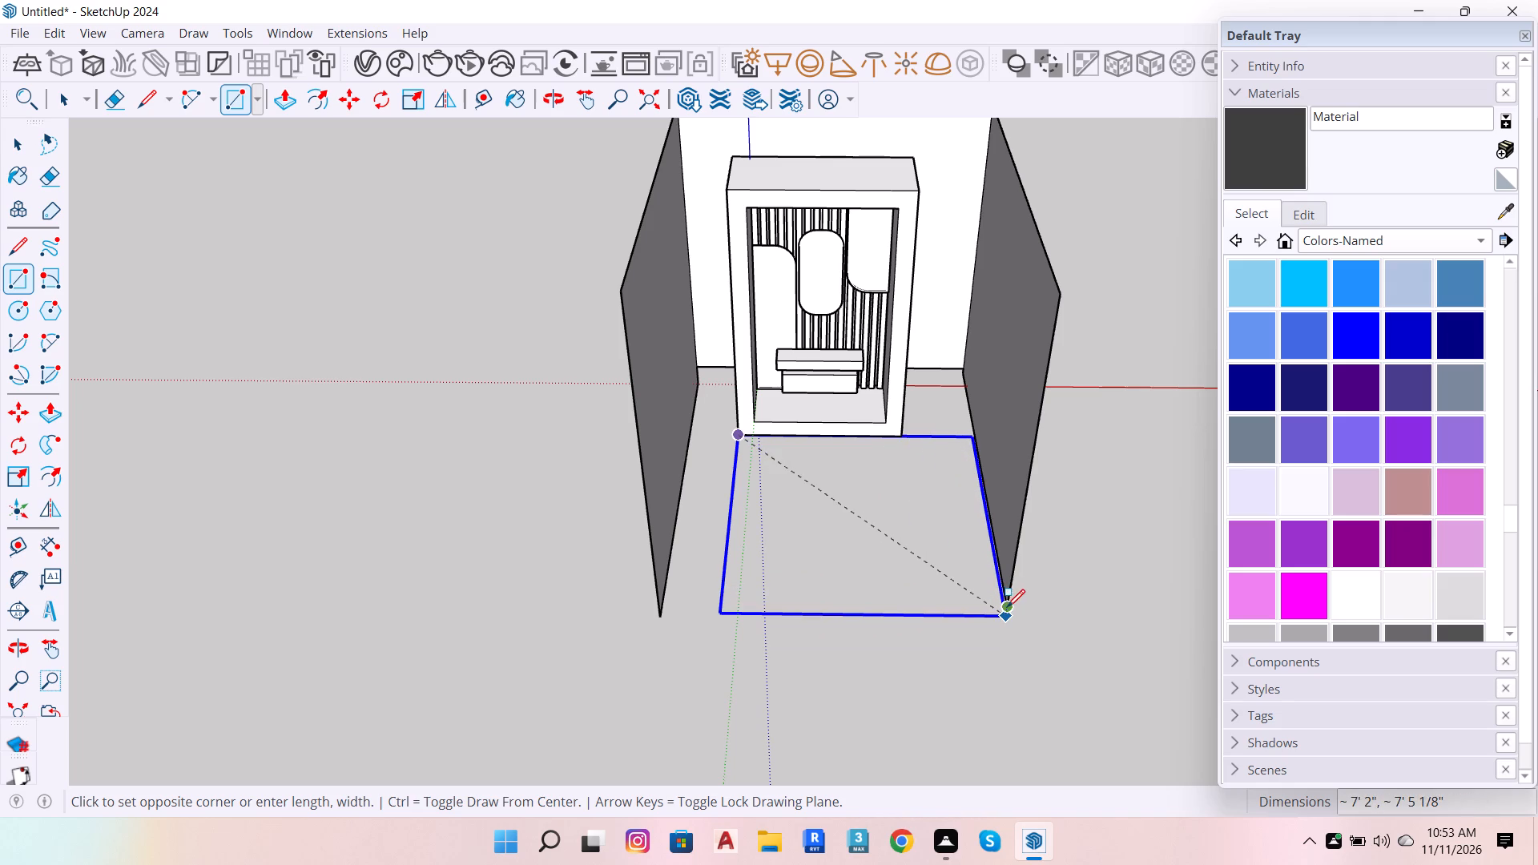
{"action": "scroll", "coordinate": [1003, 615], "scroll_direction": "up", "scroll_amount": 15}
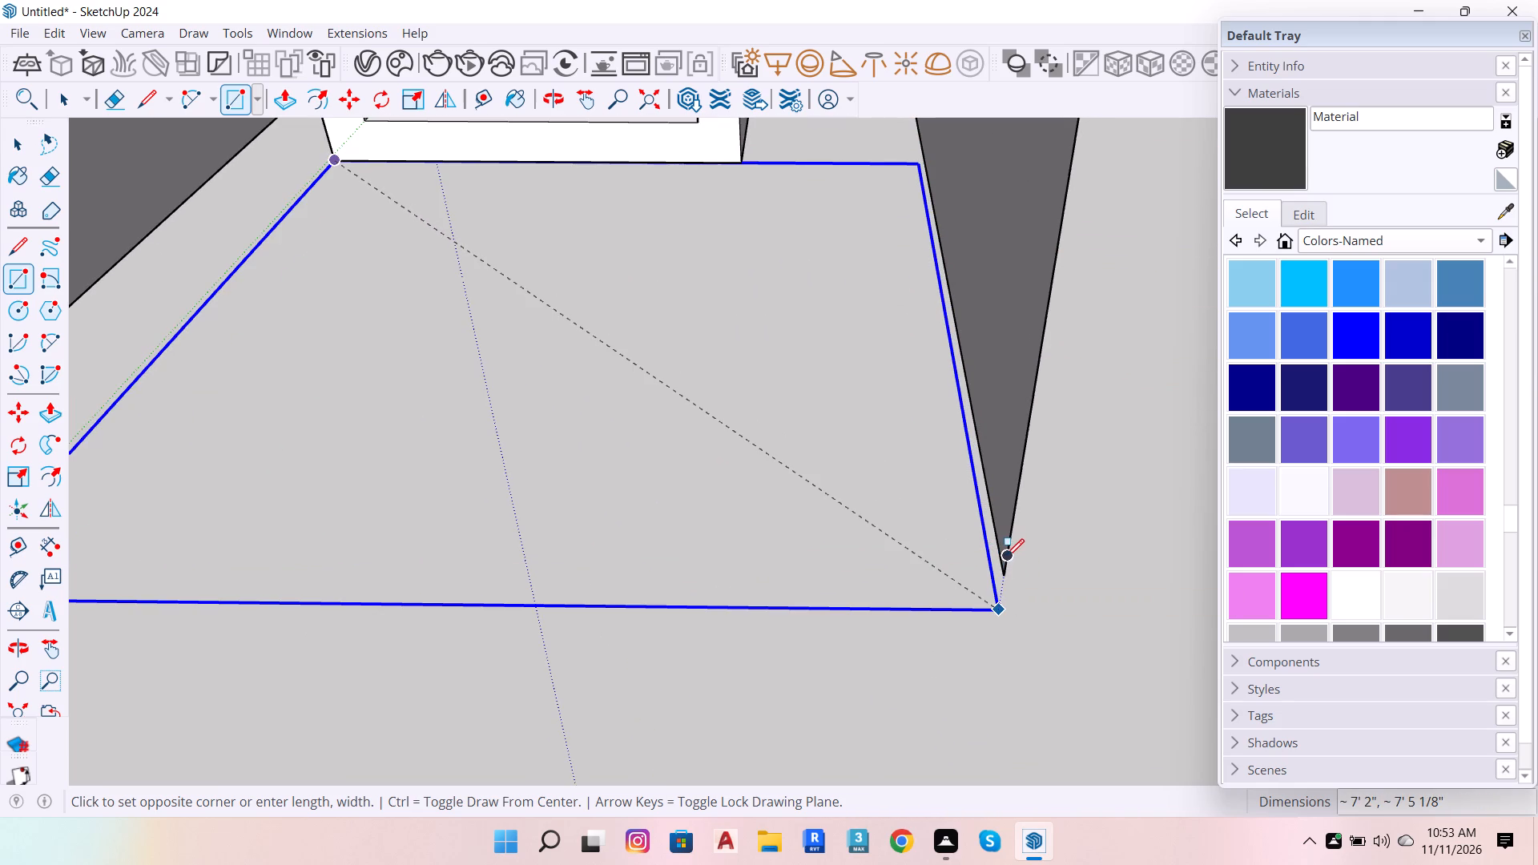
{"action": "left_click", "coordinate": [1002, 563]}
{"action": "scroll", "coordinate": [1137, 650], "scroll_direction": "down", "scroll_amount": 6}
{"action": "scroll", "coordinate": [1051, 593], "scroll_direction": "down", "scroll_amount": 7}
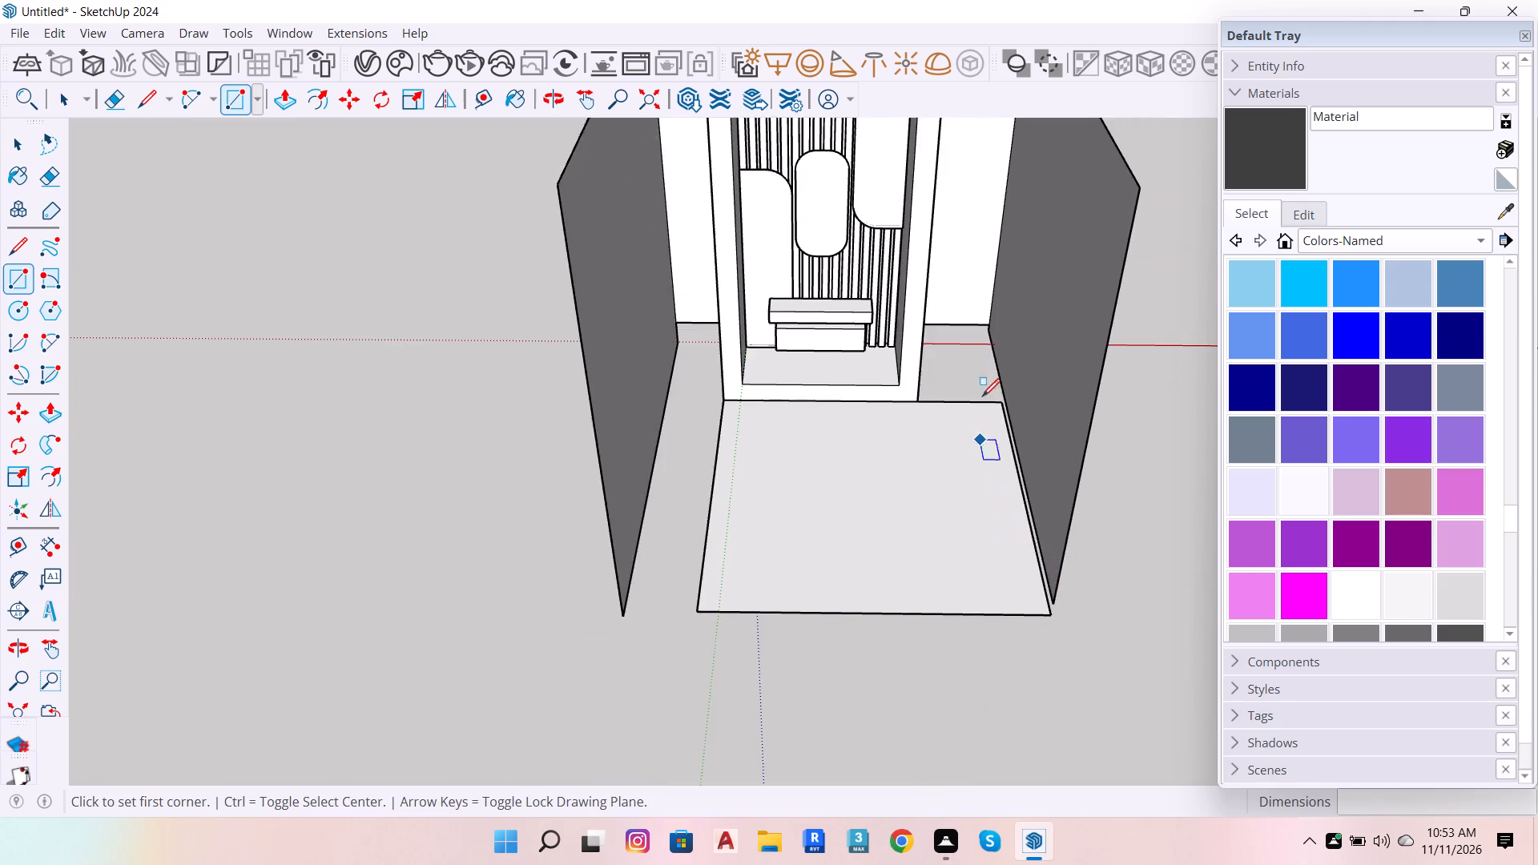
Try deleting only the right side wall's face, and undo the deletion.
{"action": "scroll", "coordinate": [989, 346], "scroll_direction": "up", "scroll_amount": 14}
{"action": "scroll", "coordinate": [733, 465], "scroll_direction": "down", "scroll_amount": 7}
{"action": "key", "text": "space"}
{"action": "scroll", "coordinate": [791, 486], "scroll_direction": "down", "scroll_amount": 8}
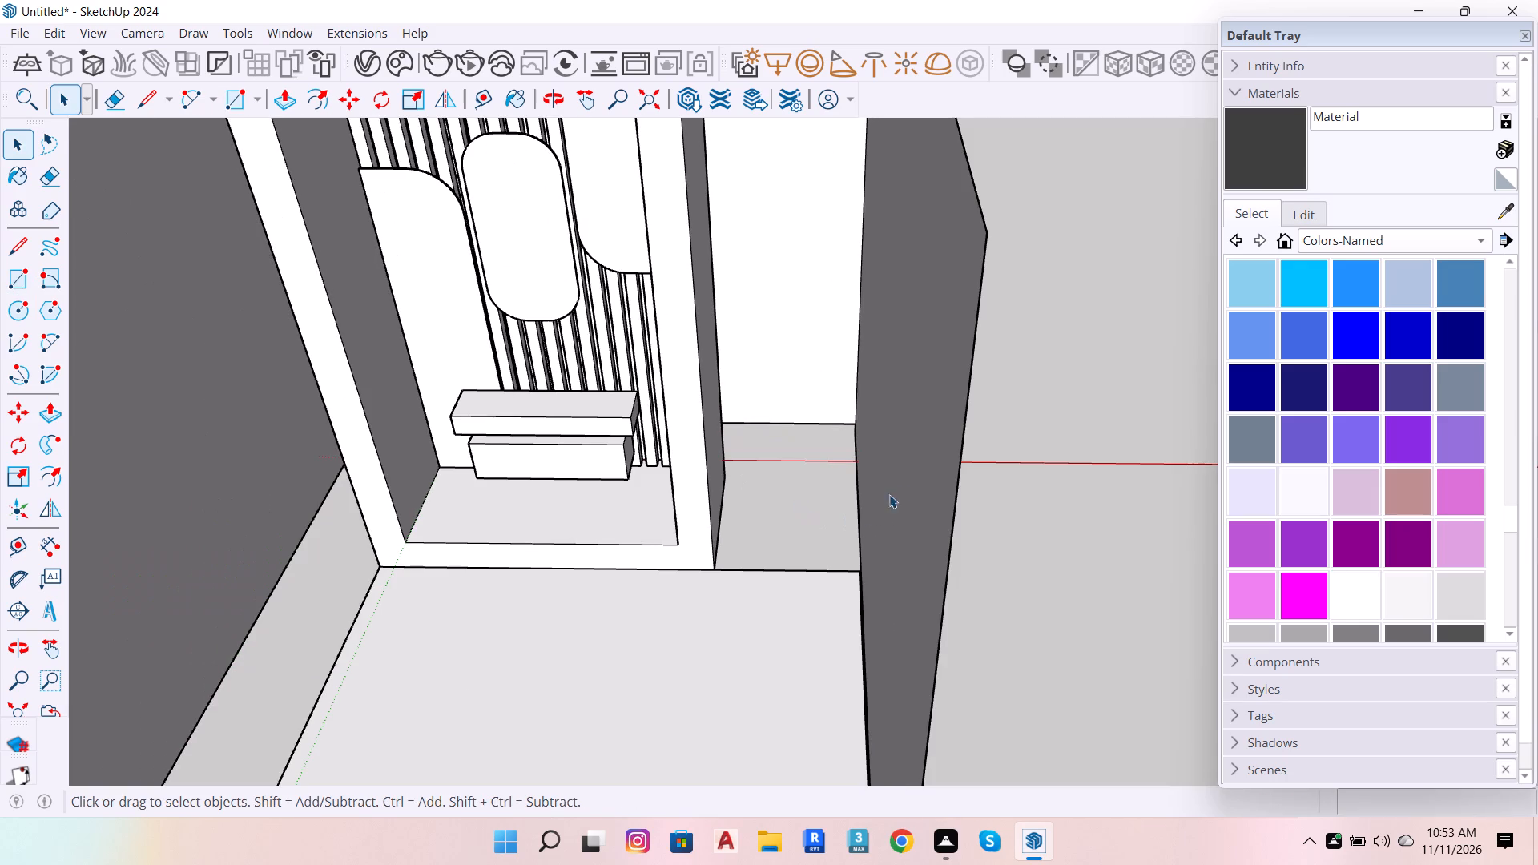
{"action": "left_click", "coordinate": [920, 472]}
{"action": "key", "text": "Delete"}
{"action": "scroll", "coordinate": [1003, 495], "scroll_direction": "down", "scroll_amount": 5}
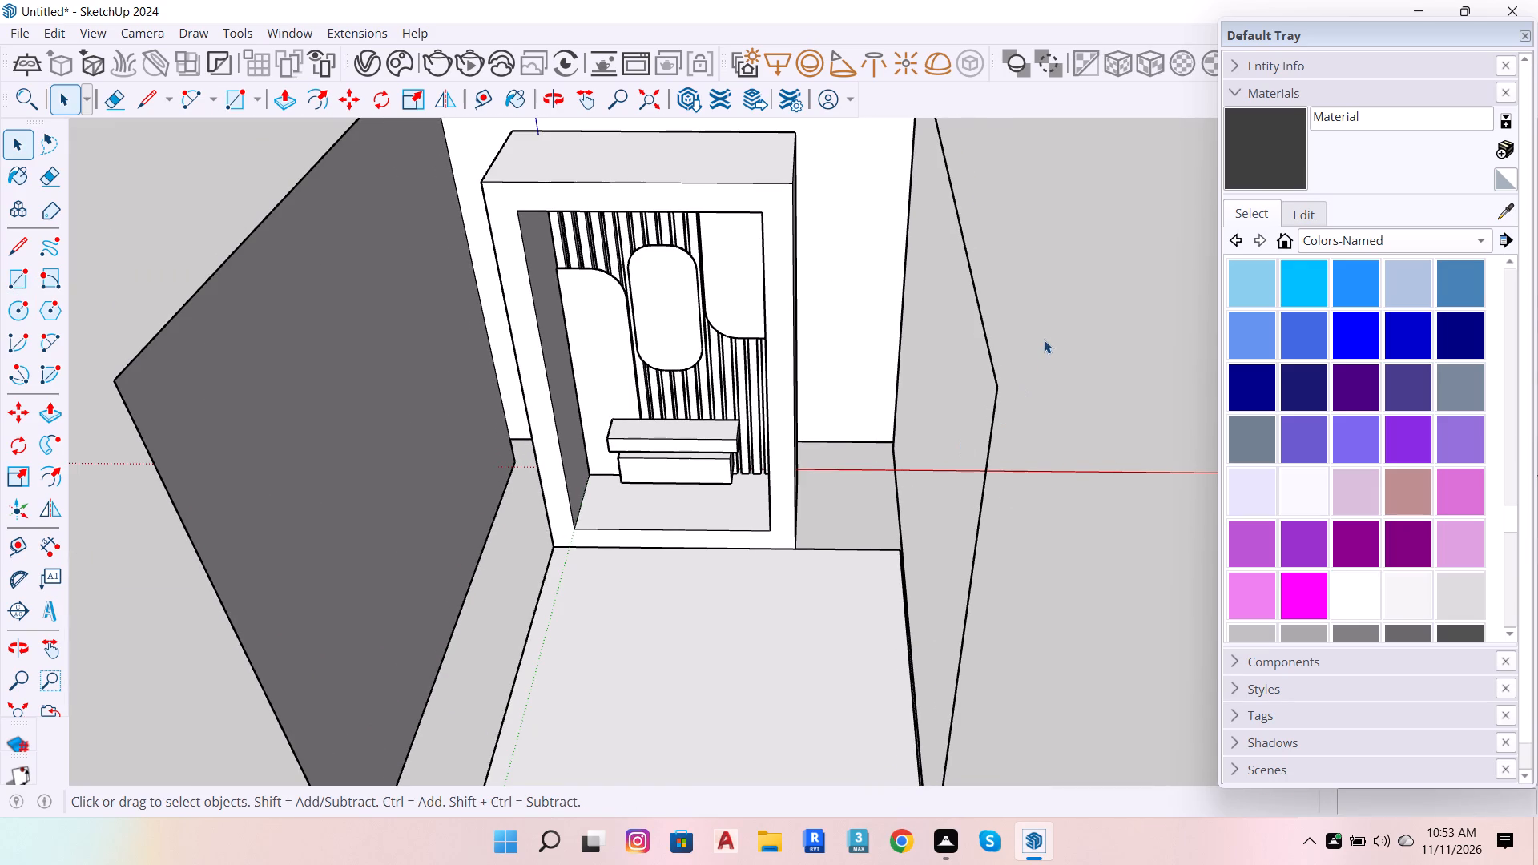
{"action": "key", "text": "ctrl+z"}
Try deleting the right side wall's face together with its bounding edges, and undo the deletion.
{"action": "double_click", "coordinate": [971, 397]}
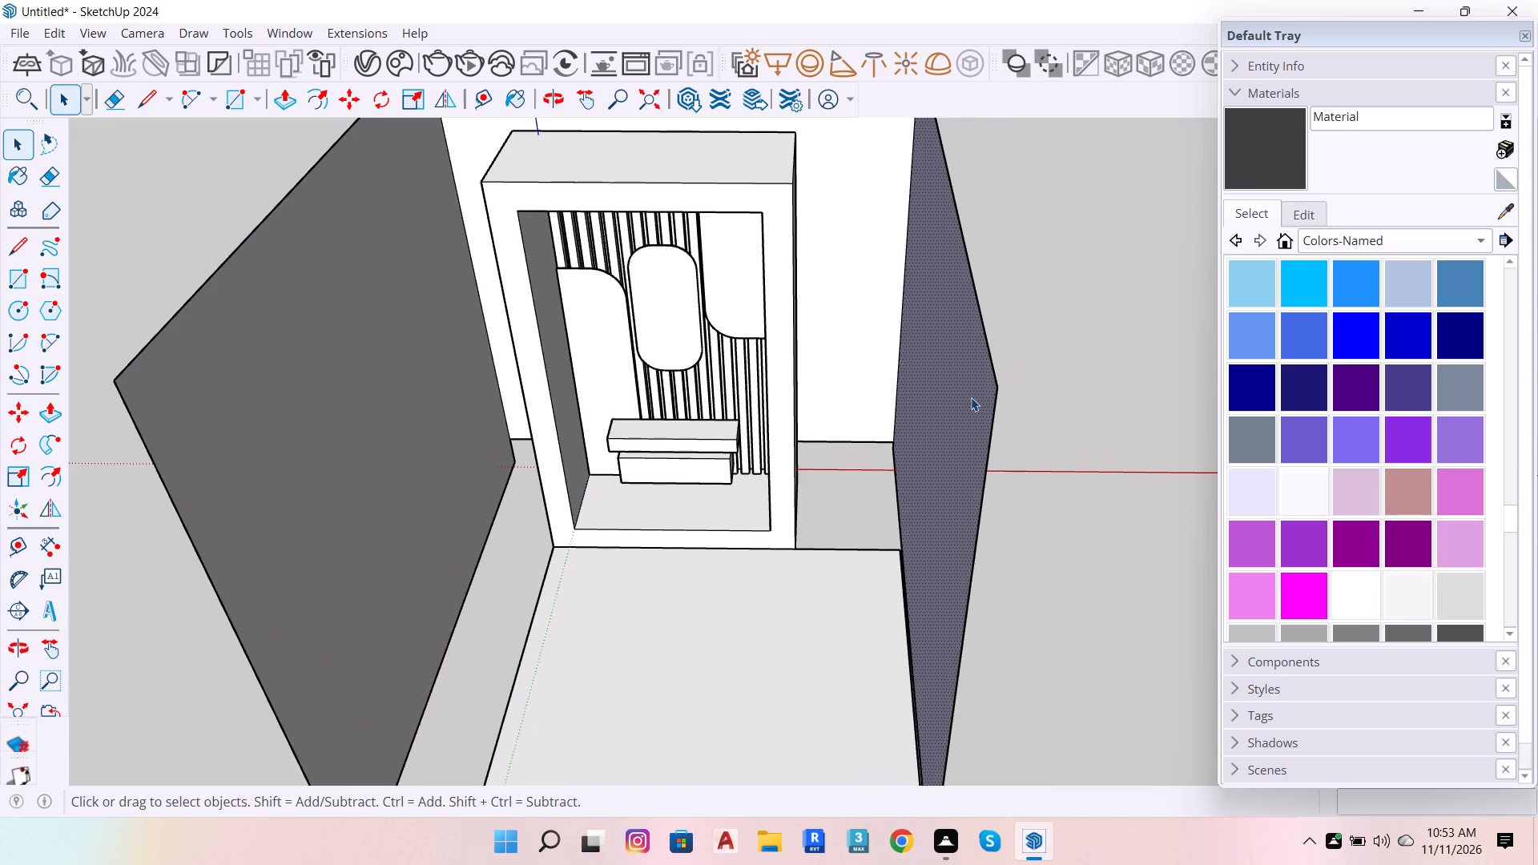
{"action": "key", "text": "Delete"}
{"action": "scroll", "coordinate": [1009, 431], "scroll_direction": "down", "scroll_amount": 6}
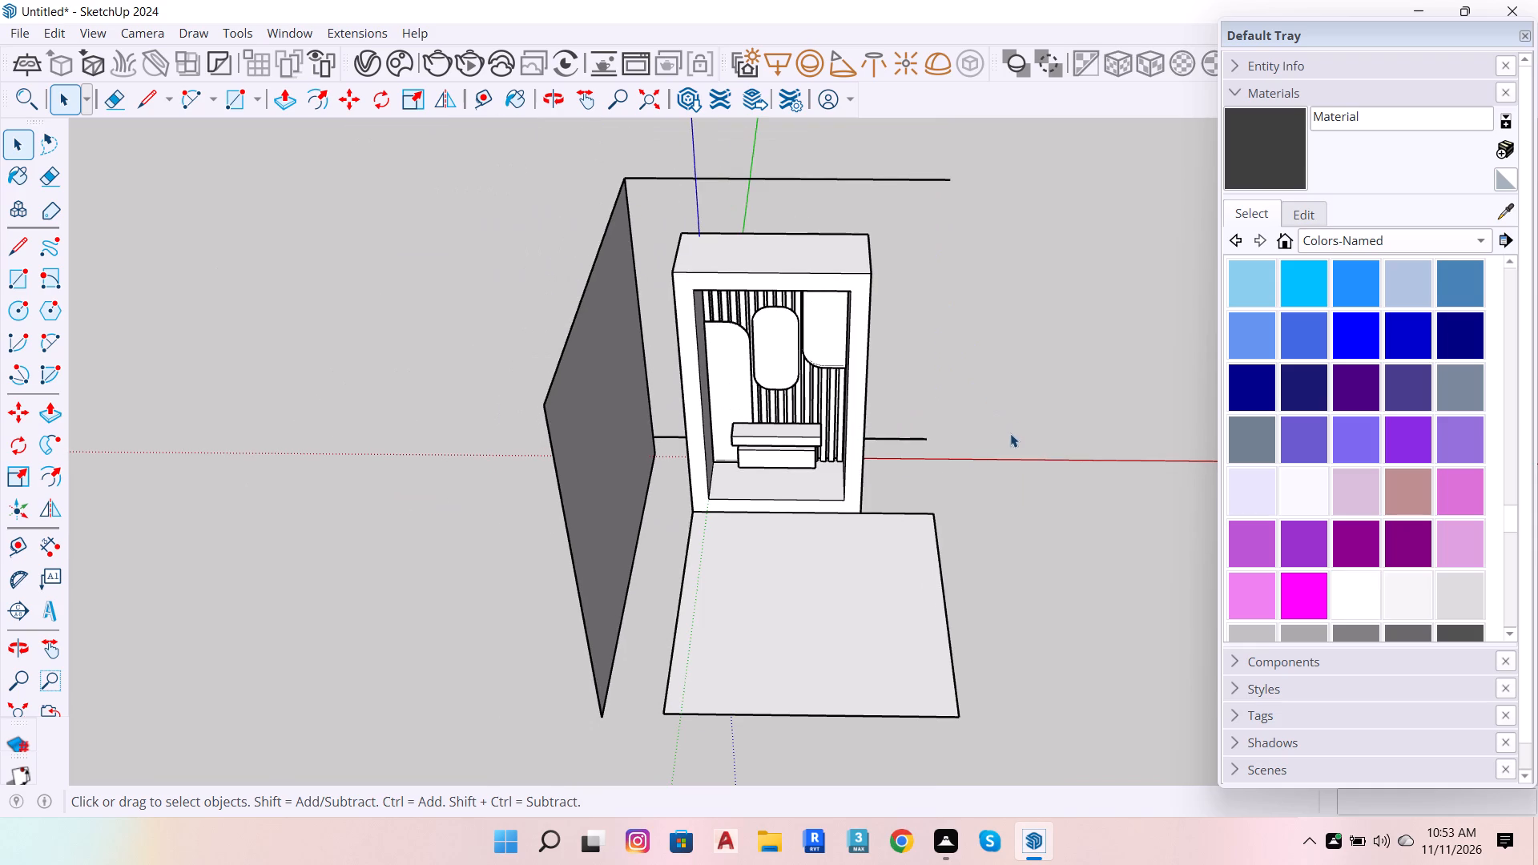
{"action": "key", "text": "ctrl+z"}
Select the right side wall's face.
{"action": "left_click", "coordinate": [967, 456]}
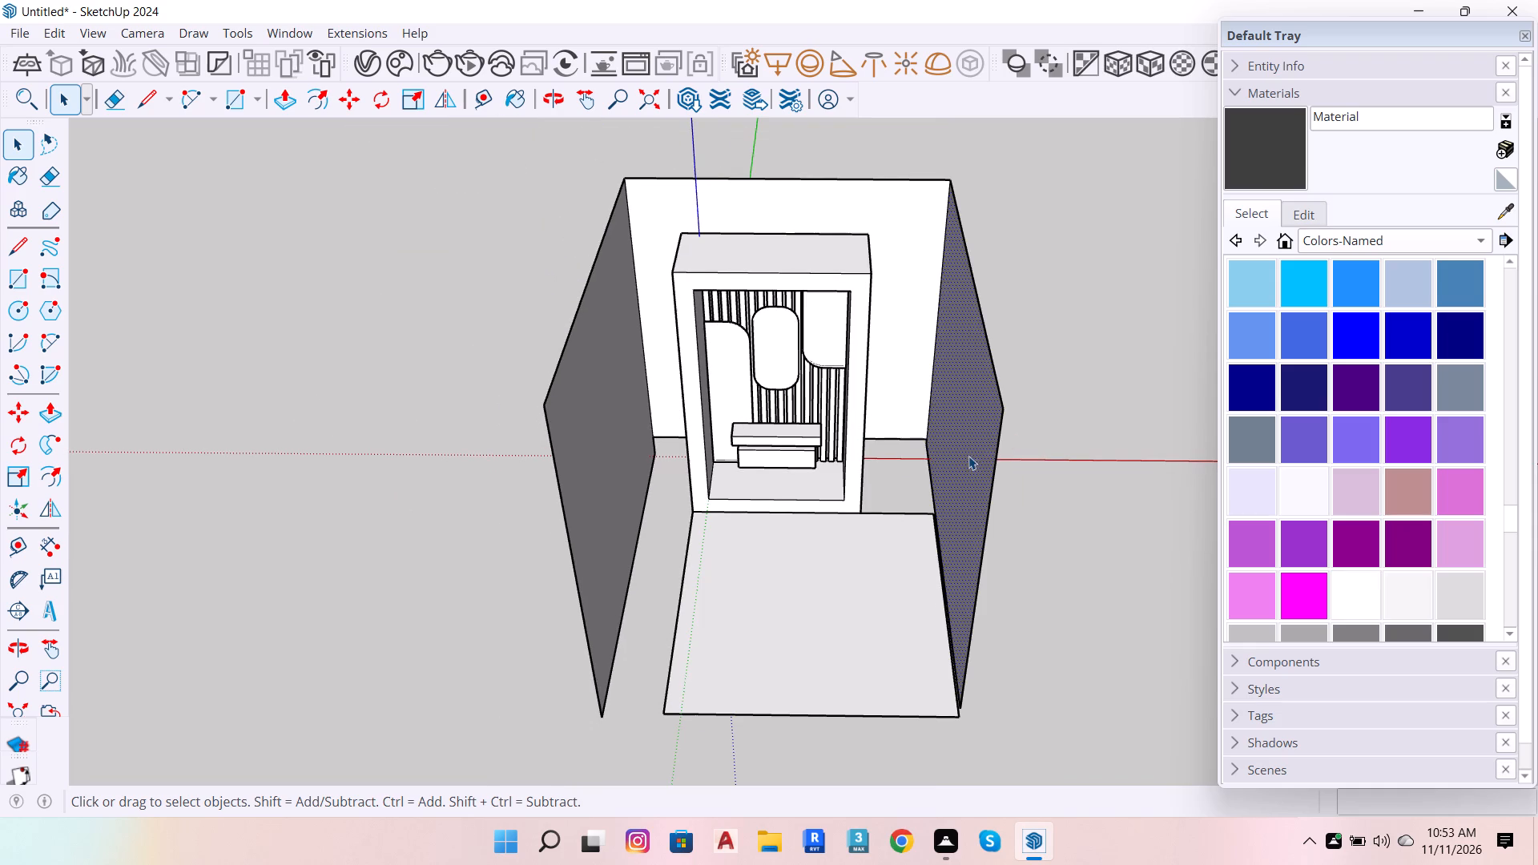
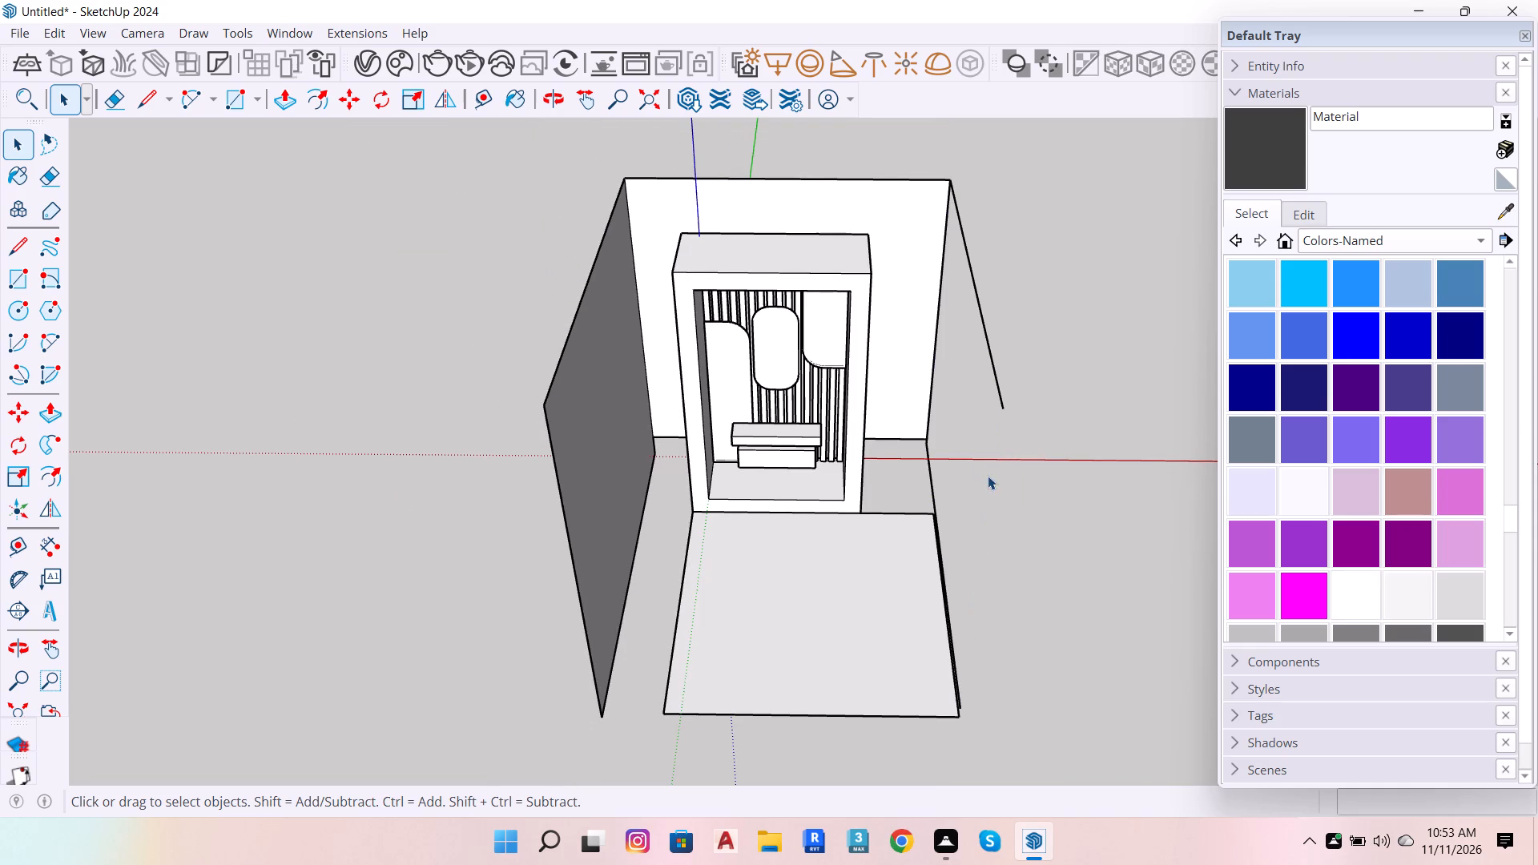
Draw a vertical rectangle from the back wall's top right corner to the floor's front right corner as the new right side wall.
{"action": "scroll", "coordinate": [945, 189], "scroll_direction": "up", "scroll_amount": 2}
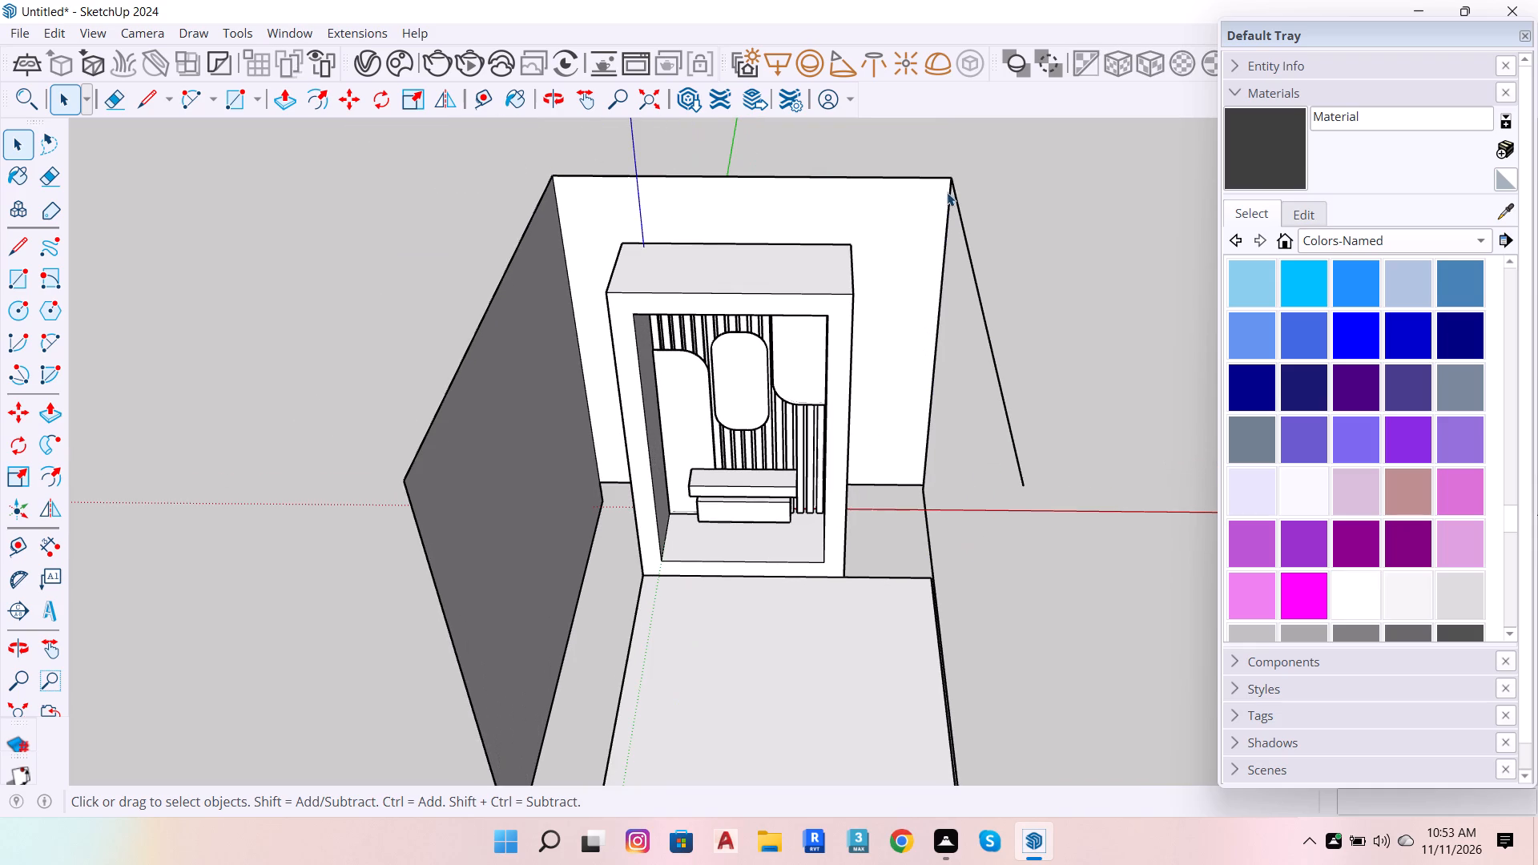
{"action": "key", "text": "r"}
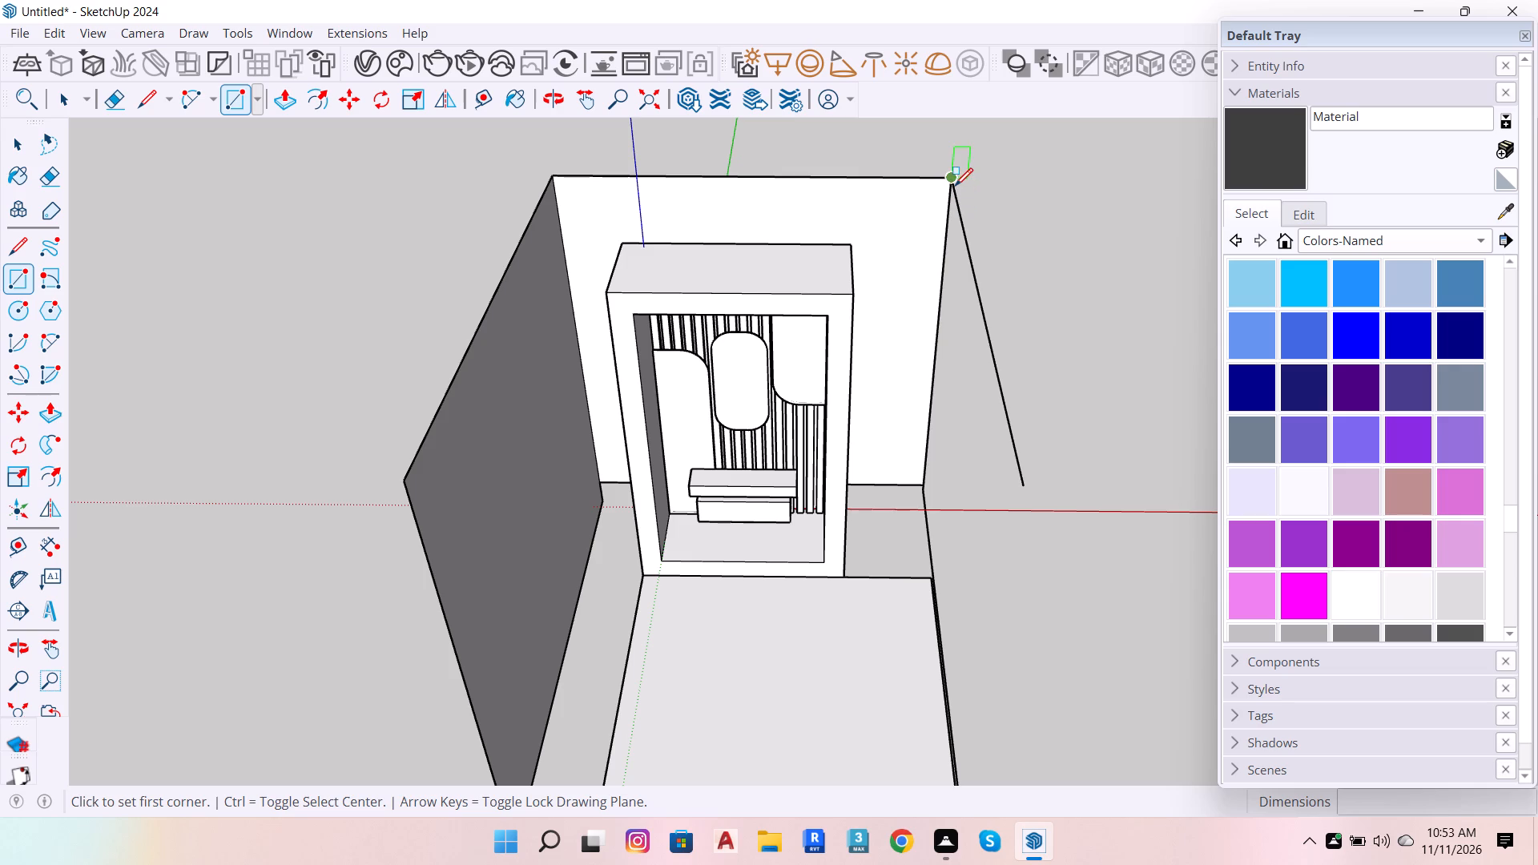
{"action": "left_click", "coordinate": [955, 183]}
{"action": "scroll", "coordinate": [1055, 464], "scroll_direction": "down", "scroll_amount": 6}
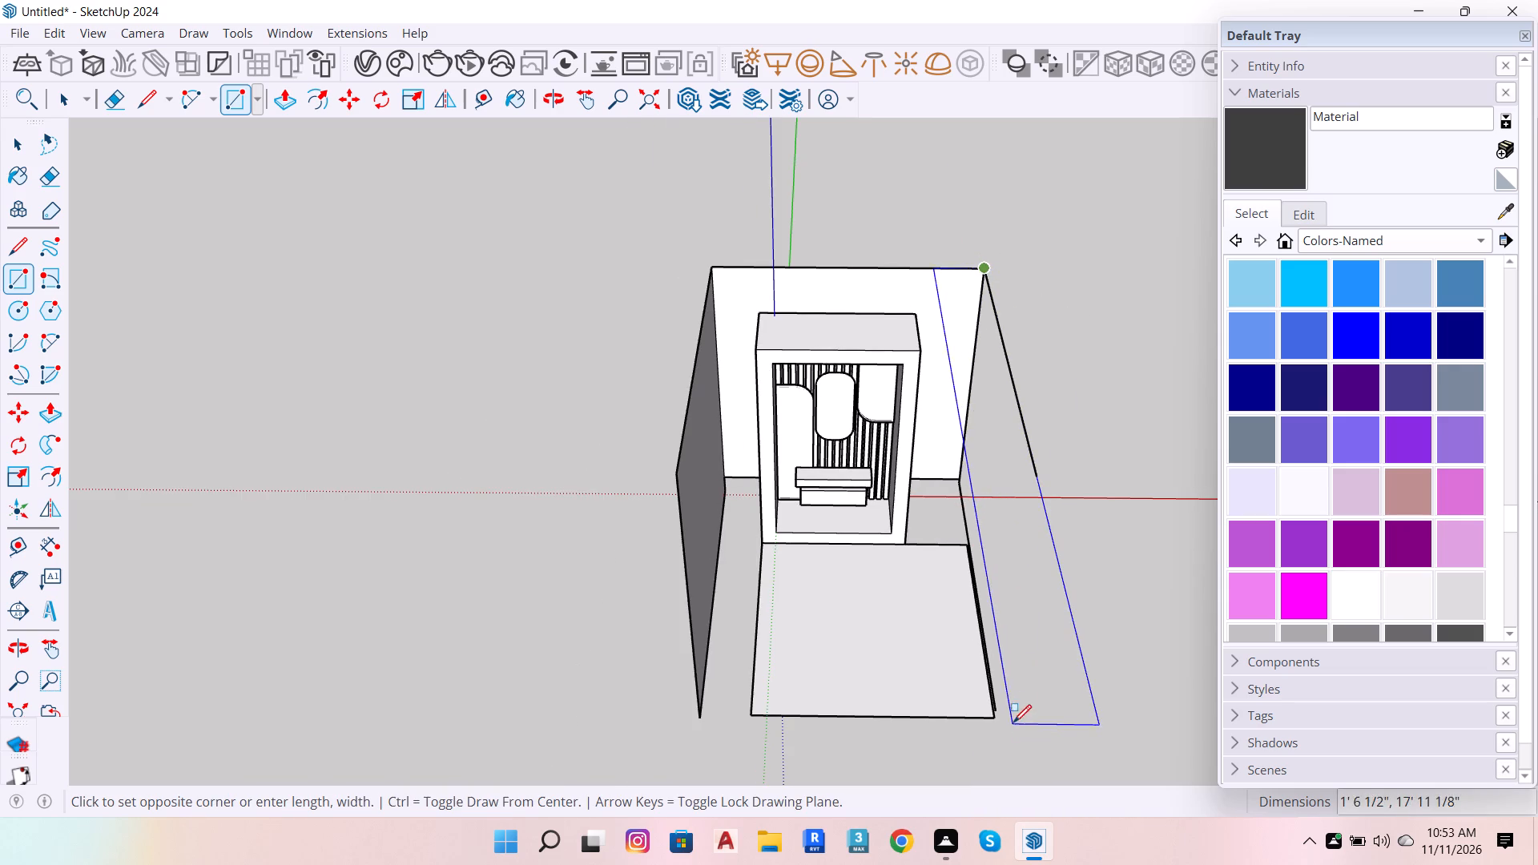
{"action": "left_click", "coordinate": [995, 721]}
{"action": "scroll", "coordinate": [999, 620], "scroll_direction": "up", "scroll_amount": 4}
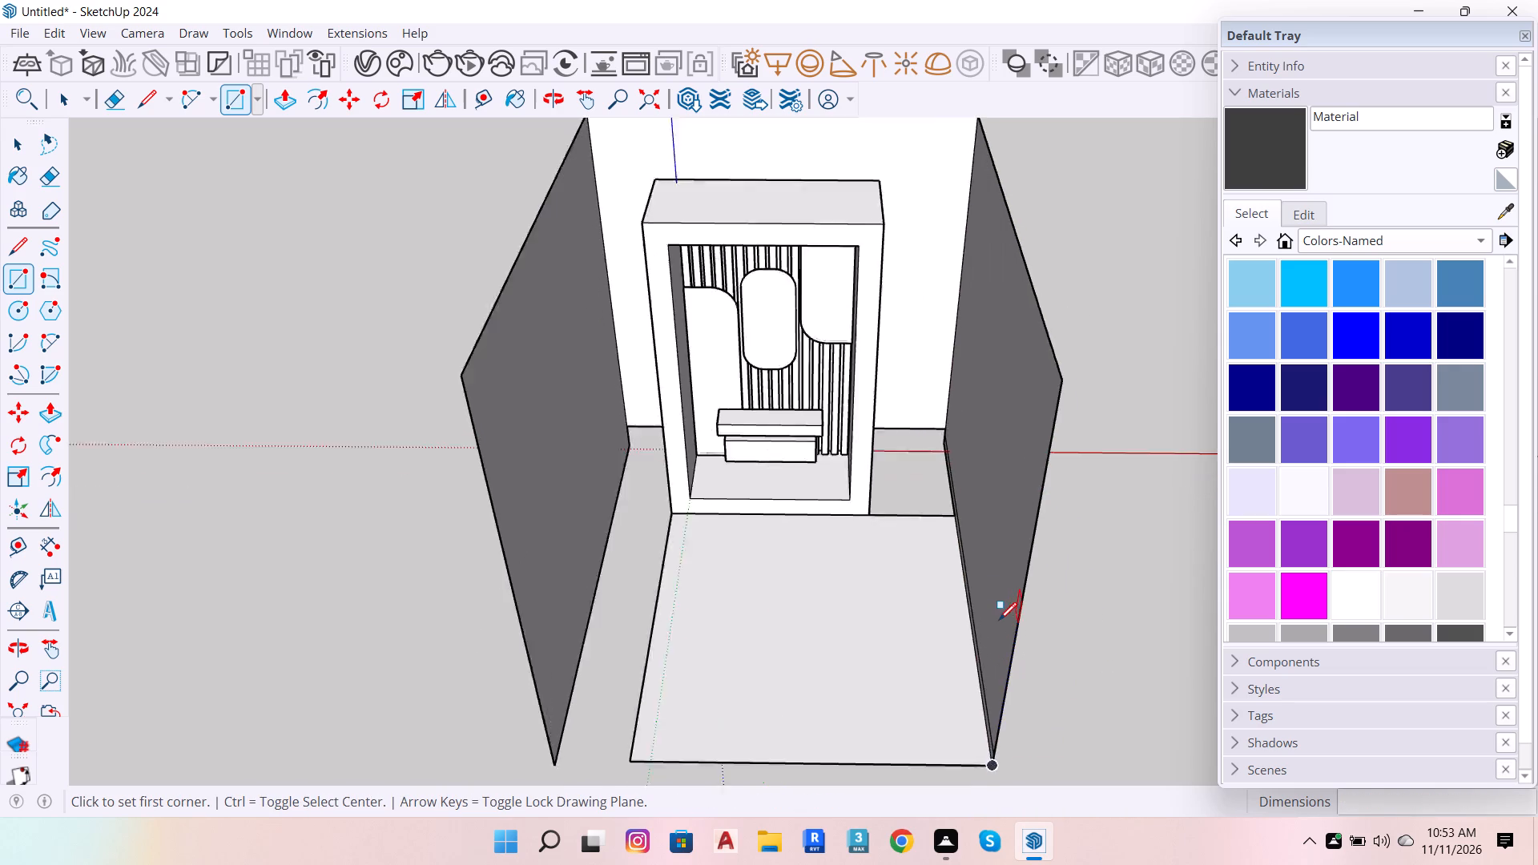
{"action": "scroll", "coordinate": [999, 620], "scroll_direction": "up", "scroll_amount": 2}
{"action": "scroll", "coordinate": [1097, 478], "scroll_direction": "down", "scroll_amount": 6}
{"action": "key", "text": "space"}
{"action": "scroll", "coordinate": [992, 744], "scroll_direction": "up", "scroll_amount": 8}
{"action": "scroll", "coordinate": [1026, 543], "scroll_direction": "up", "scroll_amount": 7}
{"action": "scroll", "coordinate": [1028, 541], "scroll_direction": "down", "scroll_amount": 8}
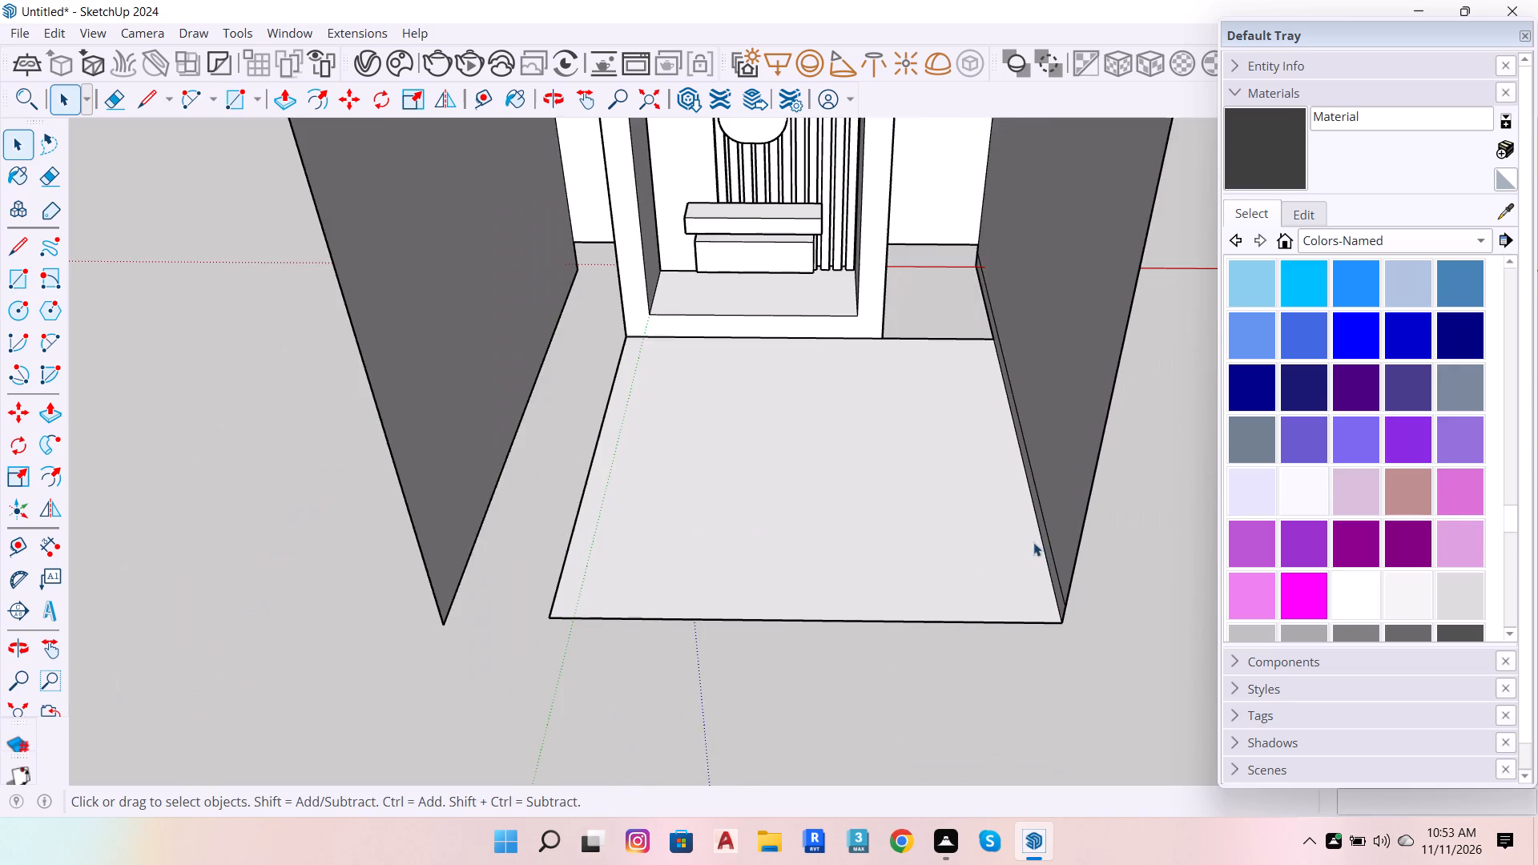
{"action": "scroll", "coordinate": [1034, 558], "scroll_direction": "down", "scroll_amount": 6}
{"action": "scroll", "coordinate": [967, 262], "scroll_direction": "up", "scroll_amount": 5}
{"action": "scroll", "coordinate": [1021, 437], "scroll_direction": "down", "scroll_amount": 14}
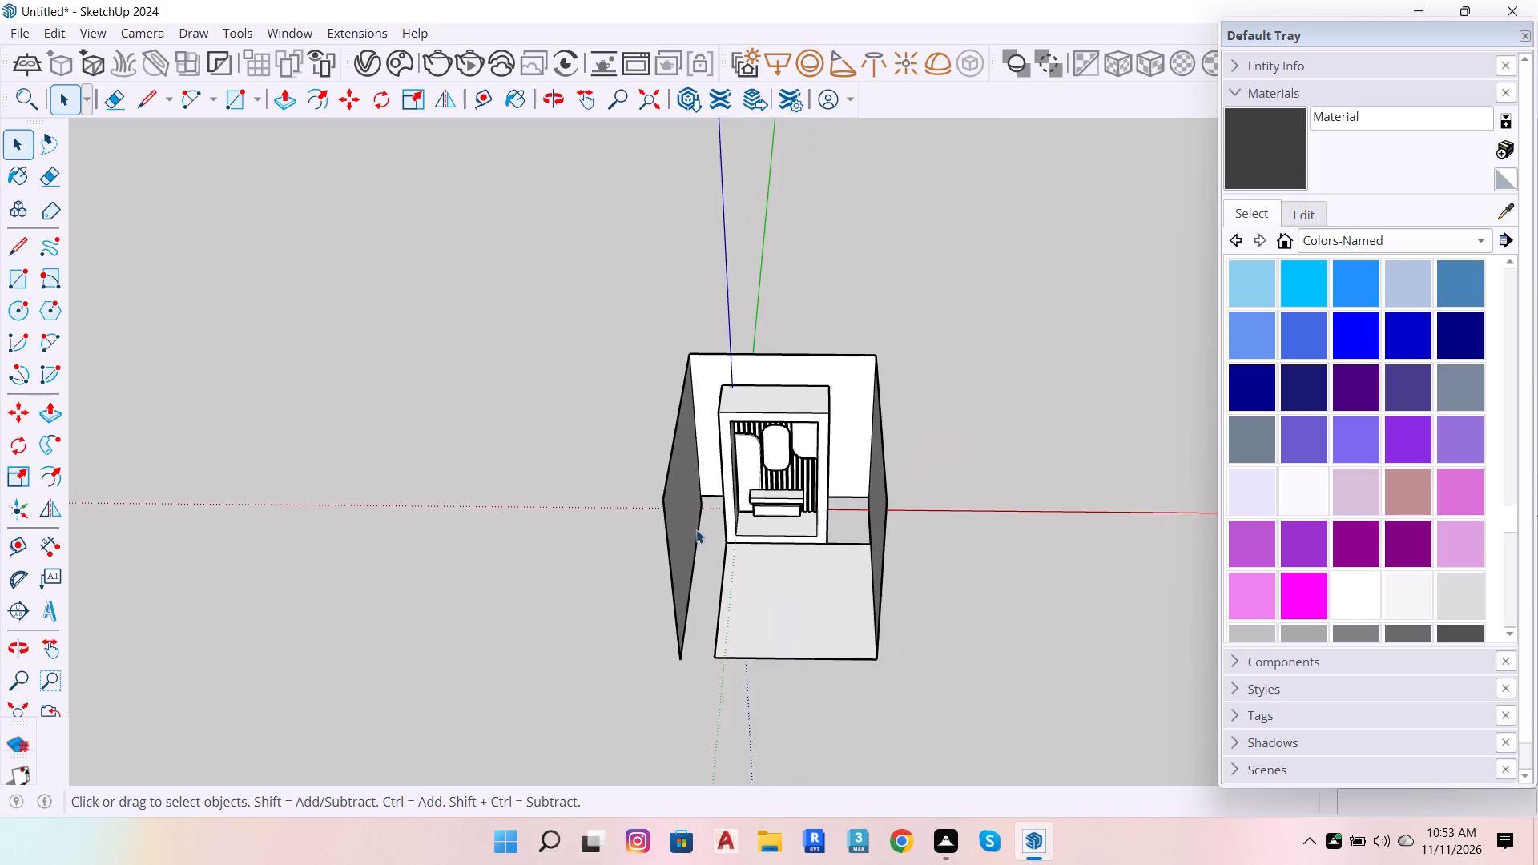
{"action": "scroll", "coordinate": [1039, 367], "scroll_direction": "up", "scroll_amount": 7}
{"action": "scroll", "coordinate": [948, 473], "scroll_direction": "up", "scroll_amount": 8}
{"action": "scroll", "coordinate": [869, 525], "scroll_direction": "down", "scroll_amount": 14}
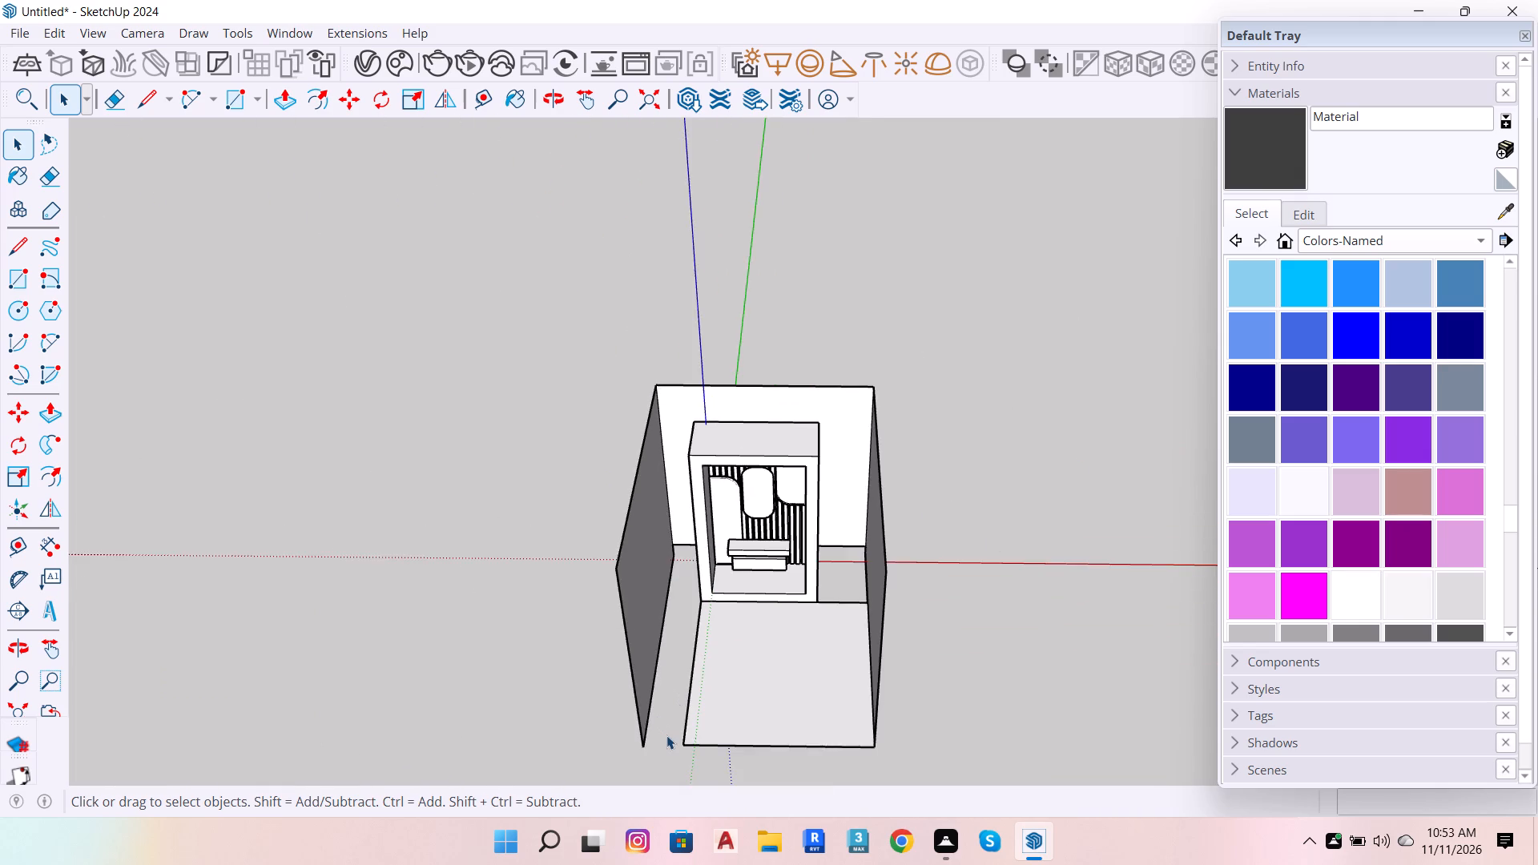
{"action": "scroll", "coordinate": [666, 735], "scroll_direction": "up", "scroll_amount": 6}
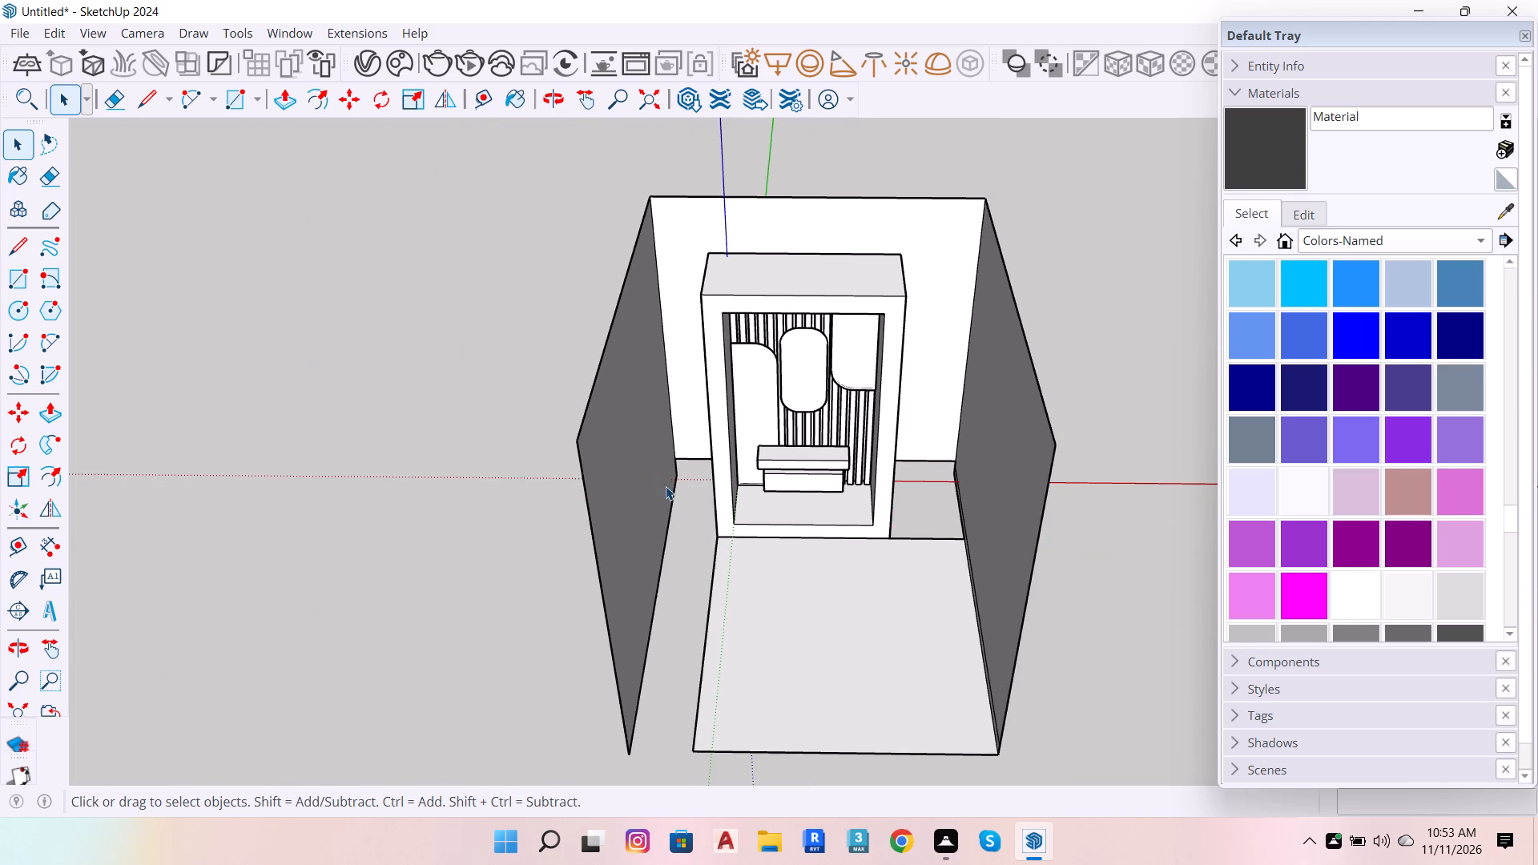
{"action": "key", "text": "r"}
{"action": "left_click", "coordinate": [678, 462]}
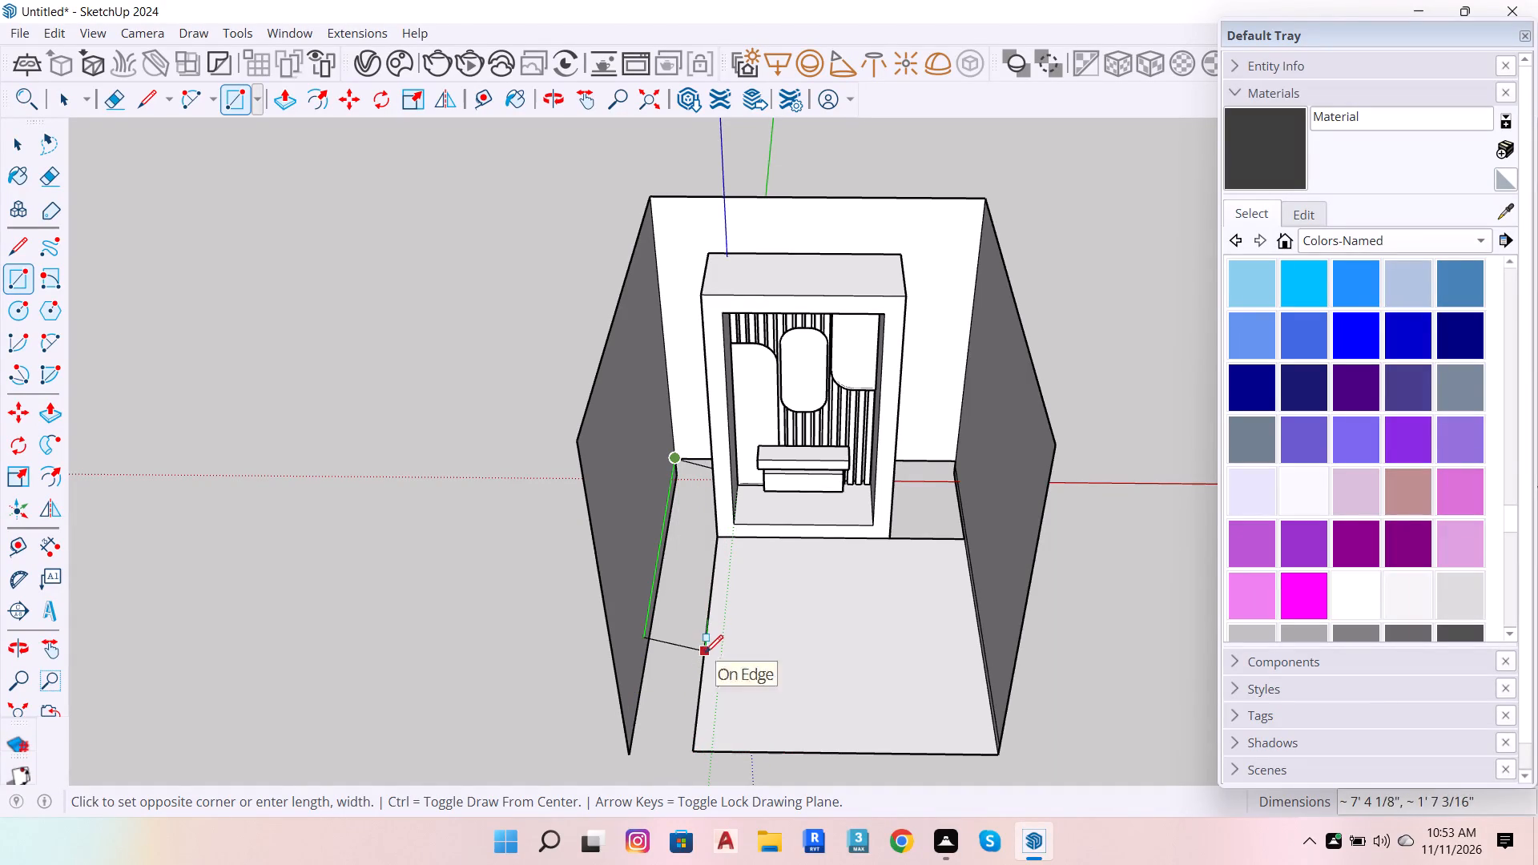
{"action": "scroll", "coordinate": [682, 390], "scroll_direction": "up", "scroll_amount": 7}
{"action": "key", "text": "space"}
Delete the left side wall's face.
{"action": "scroll", "coordinate": [699, 431], "scroll_direction": "down", "scroll_amount": 3}
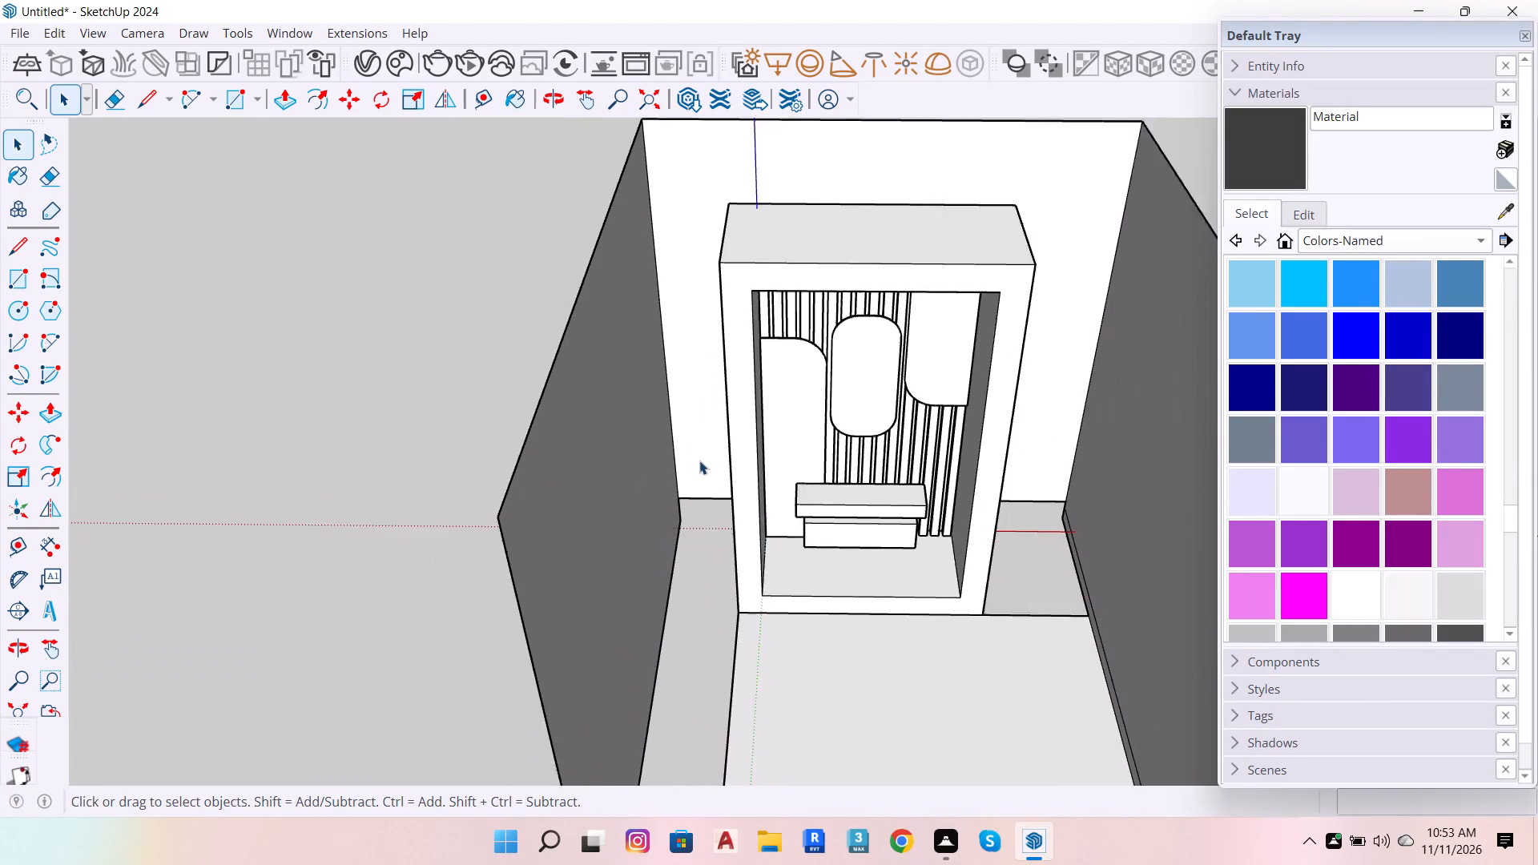
{"action": "scroll", "coordinate": [699, 461], "scroll_direction": "down", "scroll_amount": 2}
{"action": "left_click", "coordinate": [574, 492]}
{"action": "key", "text": "Delete"}
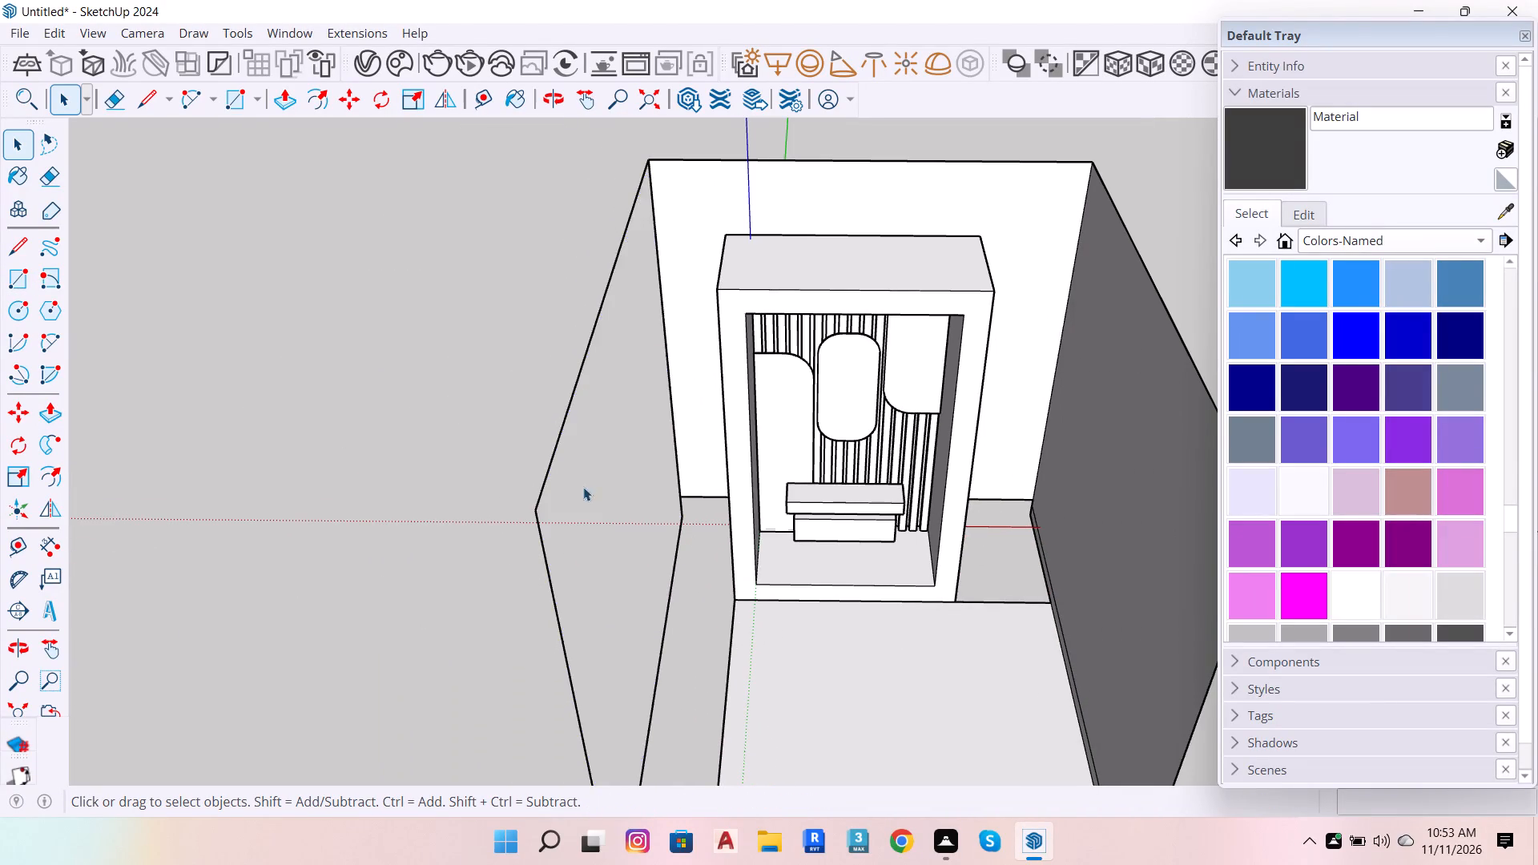
Extend the floor leftward with a rectangle about 1' 2" by 7' 5" alongside its left edge.
{"action": "scroll", "coordinate": [616, 477], "scroll_direction": "down", "scroll_amount": 7}
{"action": "scroll", "coordinate": [624, 554], "scroll_direction": "up", "scroll_amount": 8}
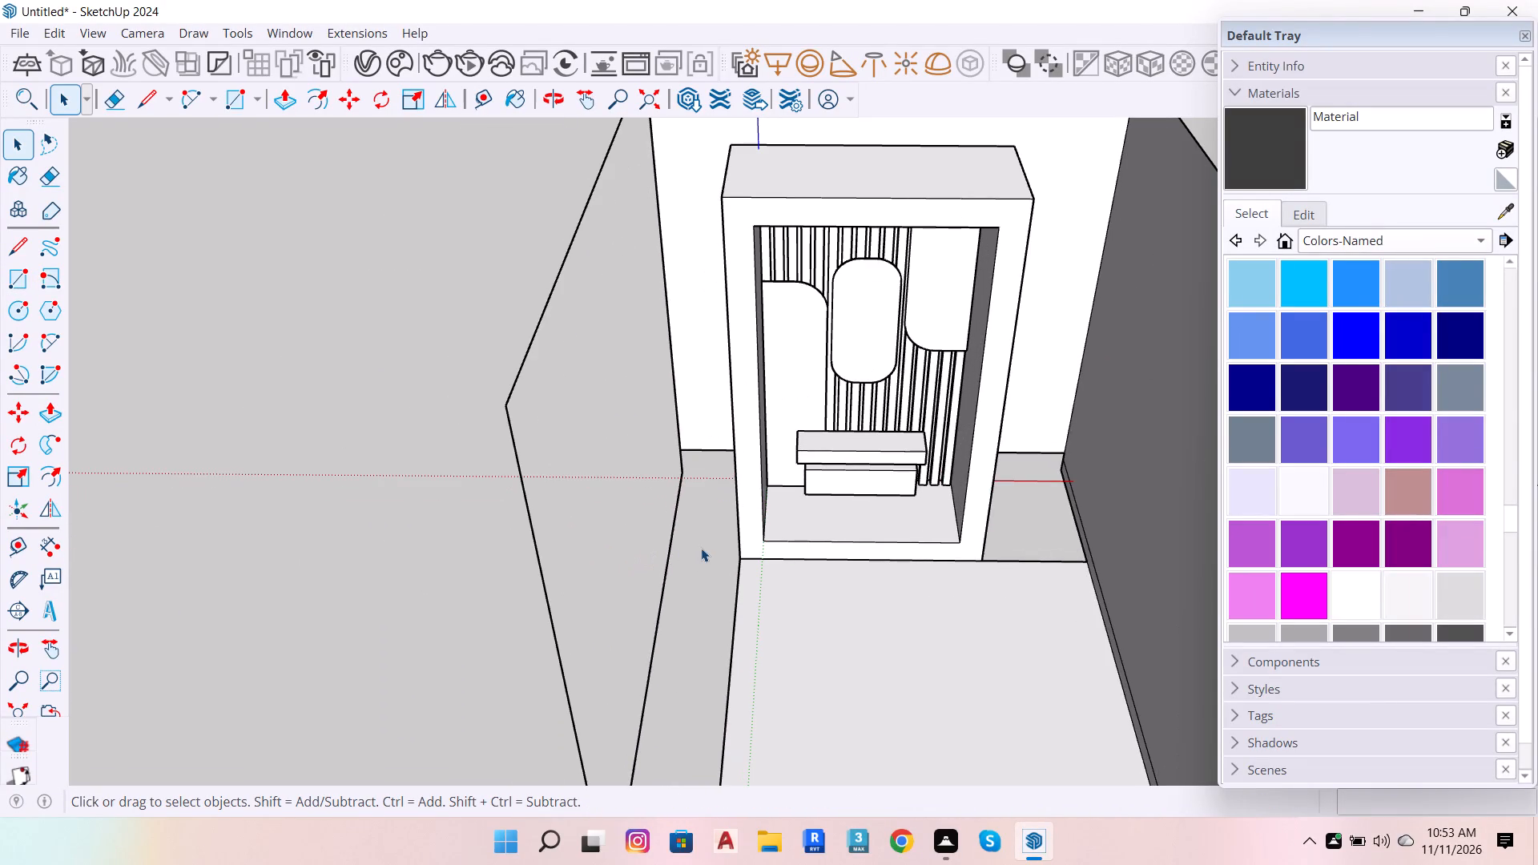
{"action": "key", "text": "r"}
{"action": "left_click", "coordinate": [747, 562]}
{"action": "scroll", "coordinate": [643, 615], "scroll_direction": "down", "scroll_amount": 6}
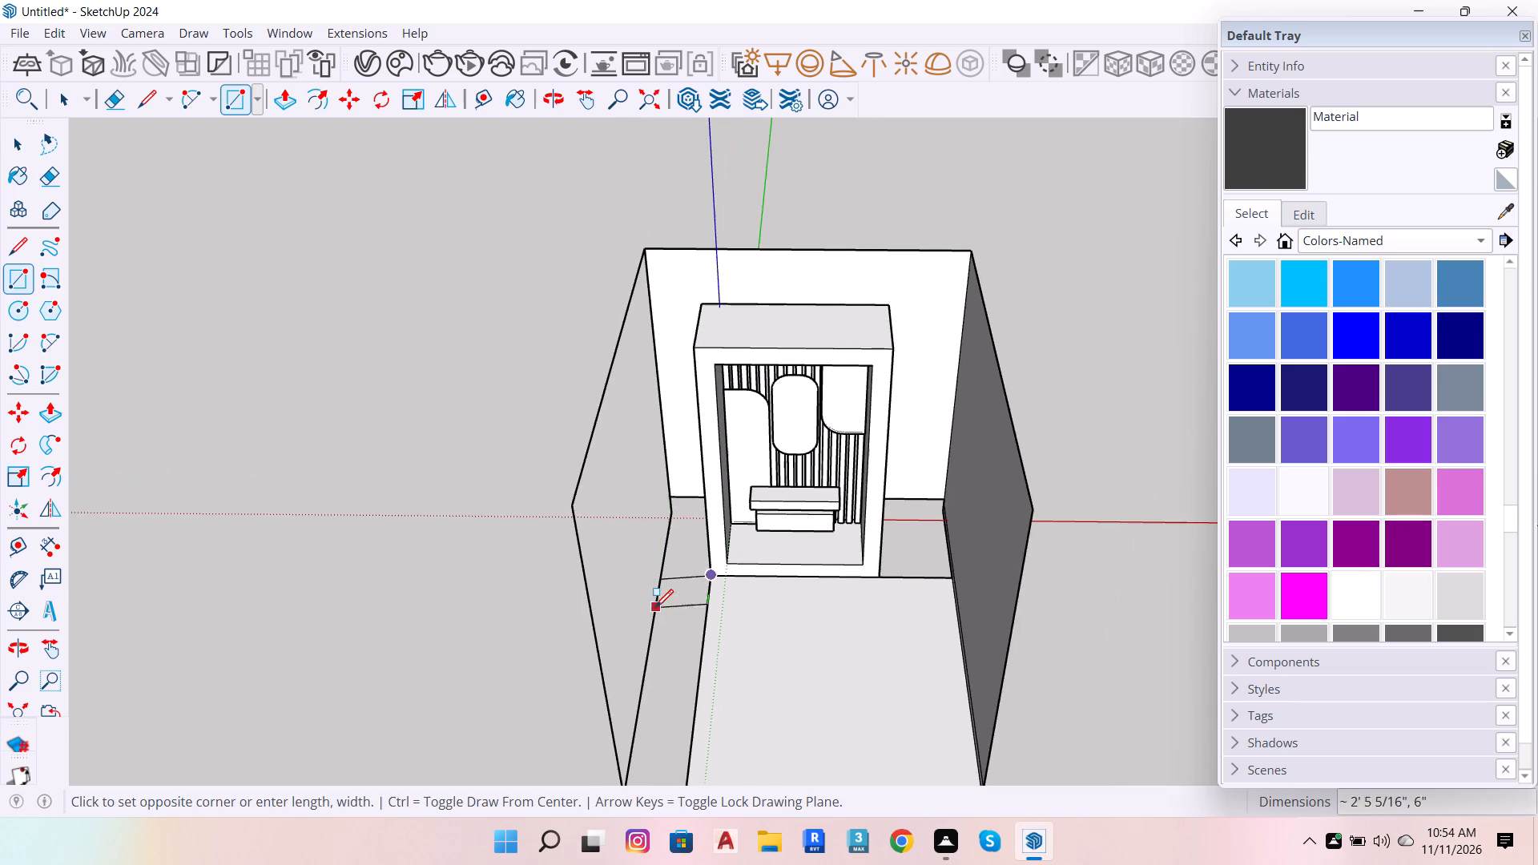
{"action": "scroll", "coordinate": [671, 685], "scroll_direction": "down", "scroll_amount": 7}
{"action": "scroll", "coordinate": [652, 774], "scroll_direction": "up", "scroll_amount": 5}
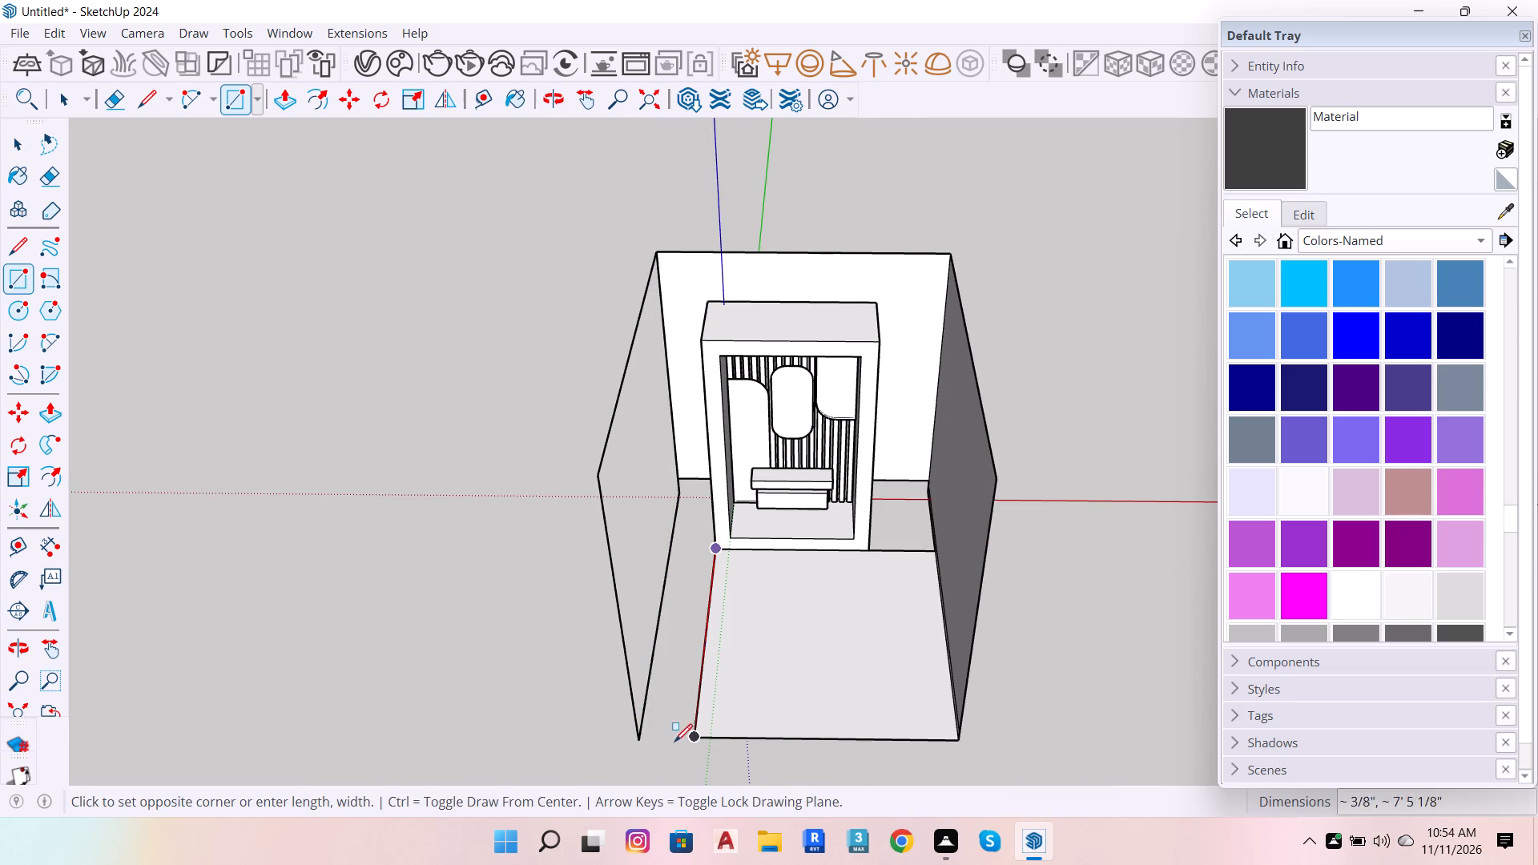
{"action": "left_click", "coordinate": [697, 738]}
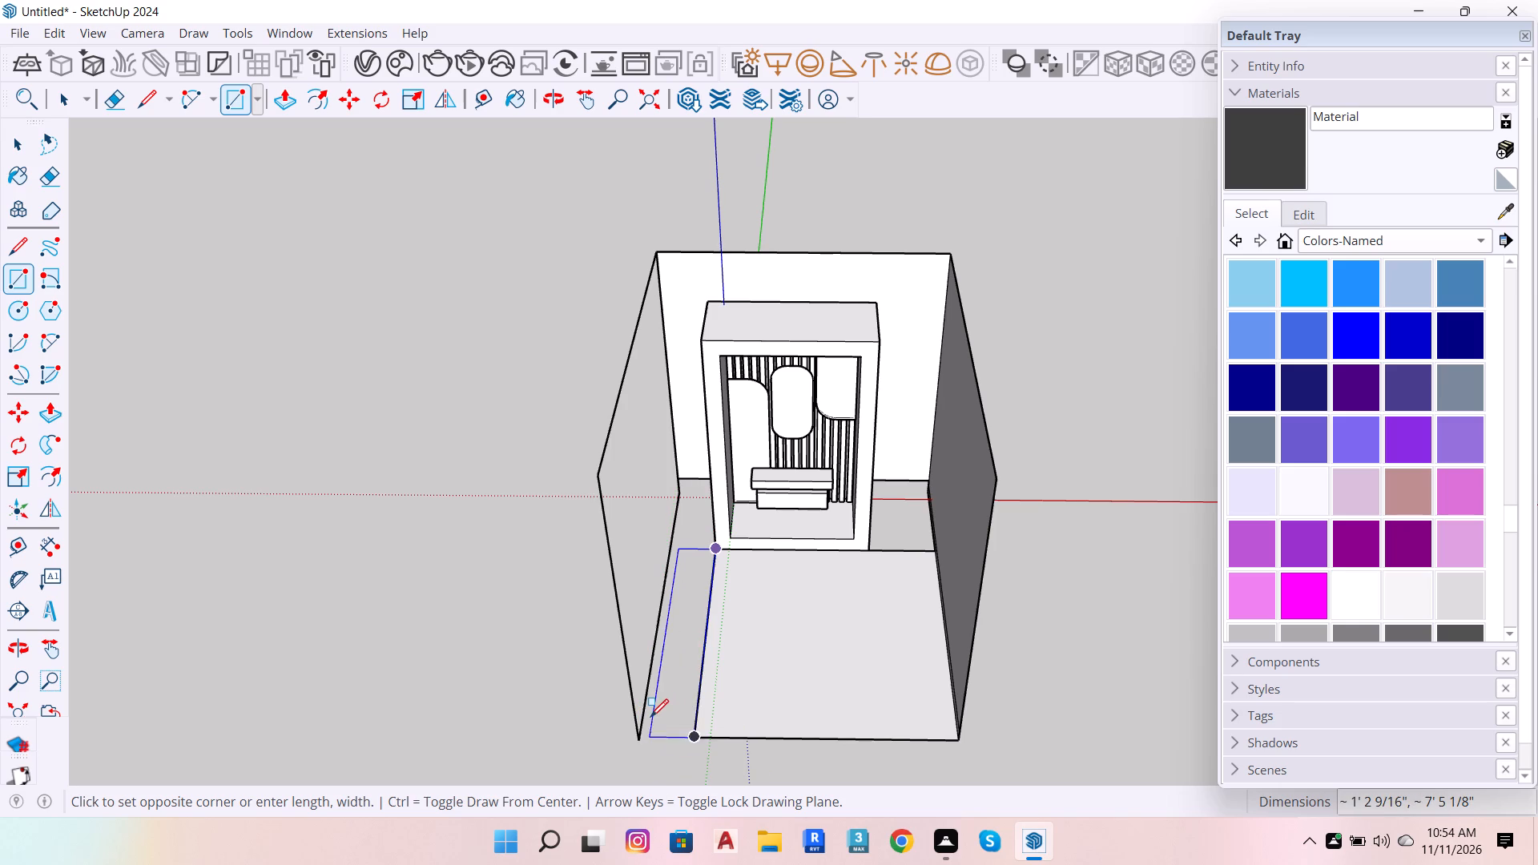
{"action": "left_click", "coordinate": [650, 717]}
{"action": "key", "text": "space"}
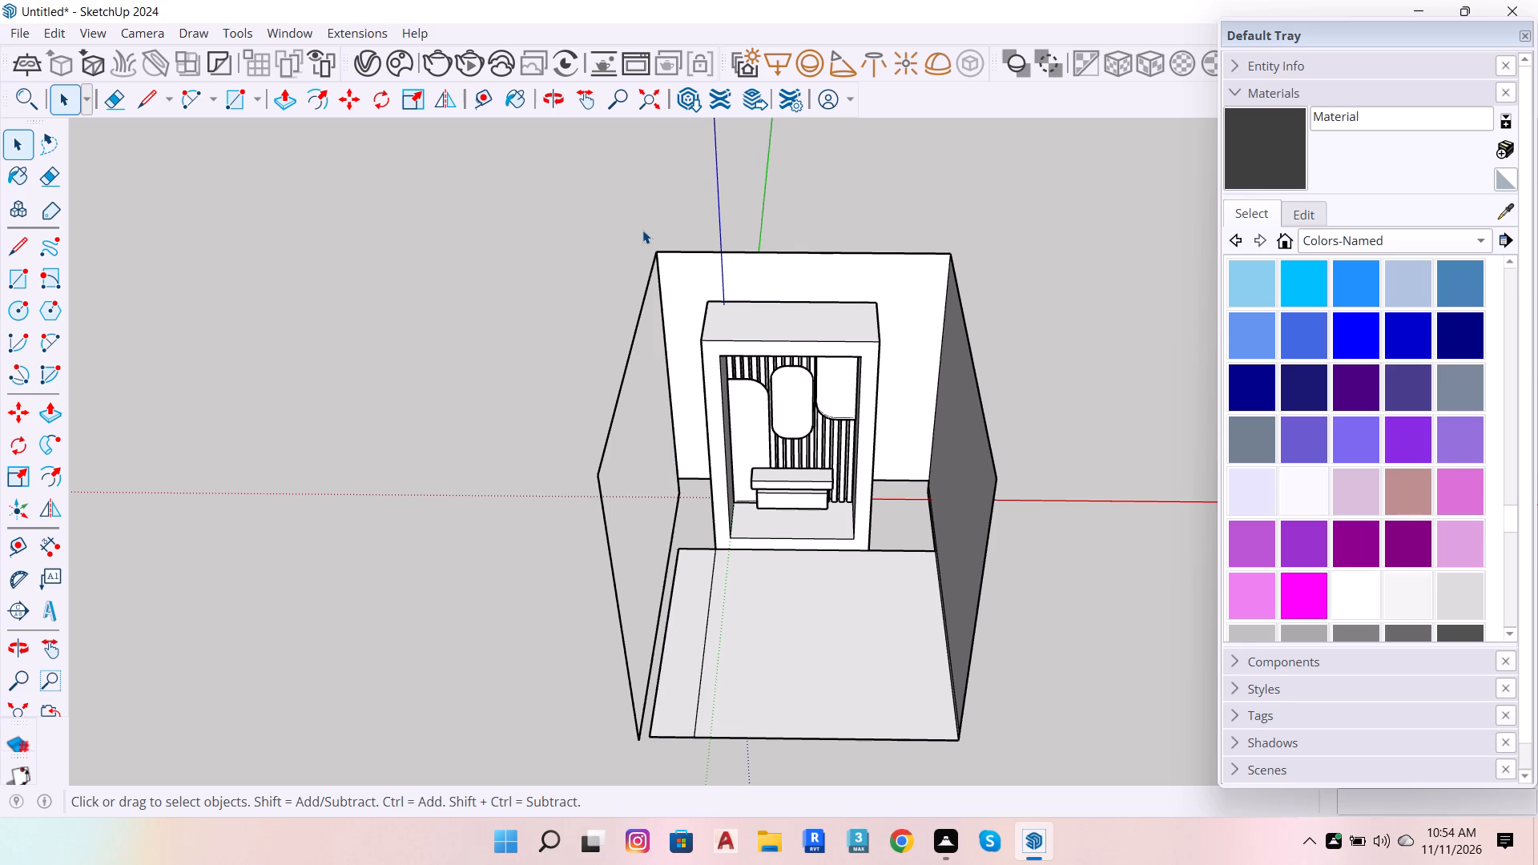
Draw a vertical left side wall rectangle, about 10' 5" by 9' 2", from the floor's front left corner to the back wall's top left corner.
{"action": "key", "text": "r"}
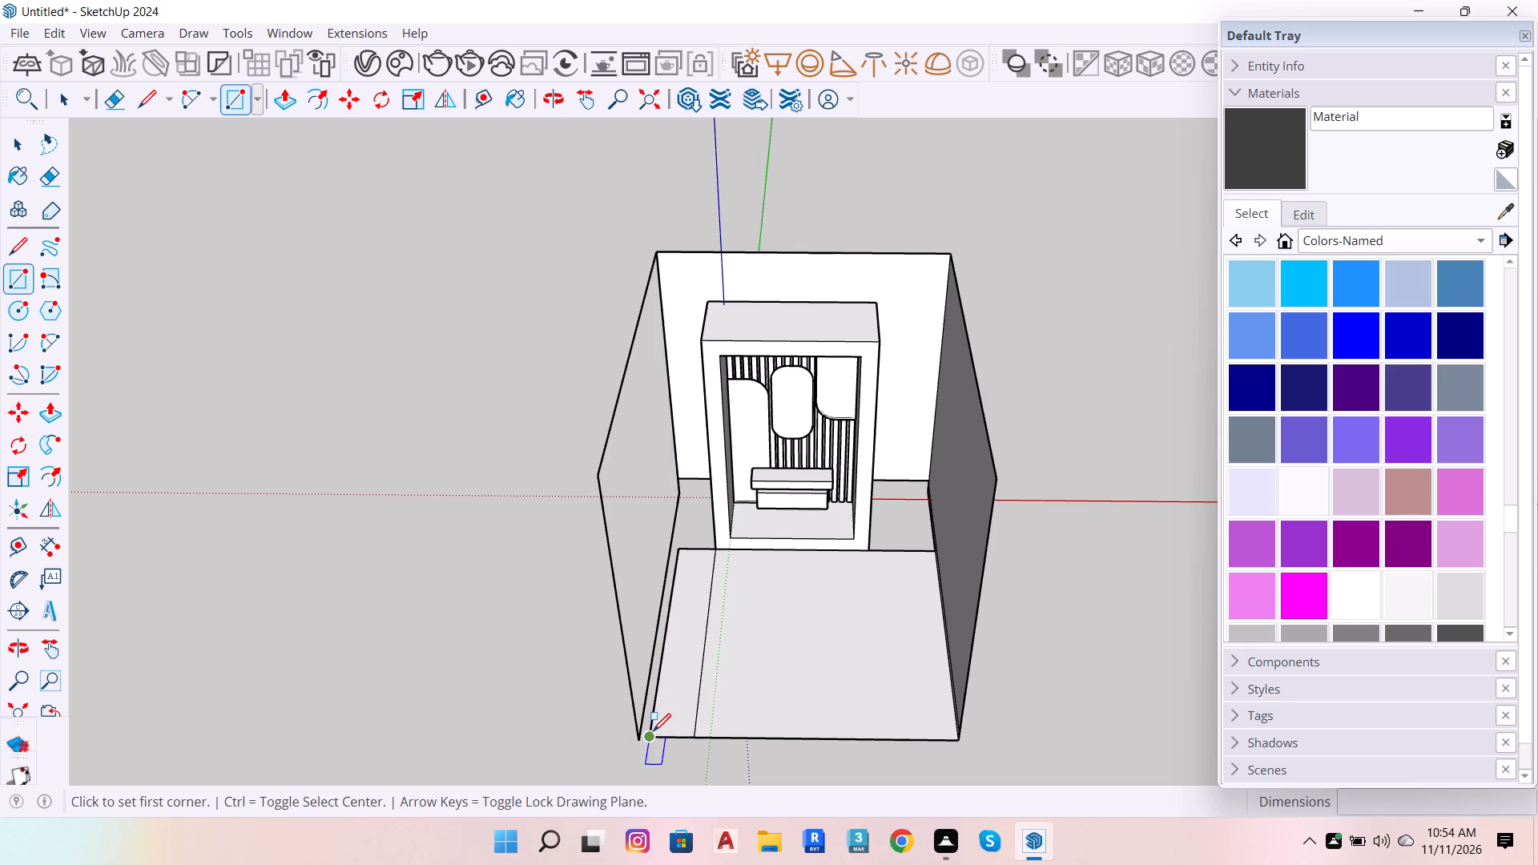
{"action": "left_click", "coordinate": [655, 733]}
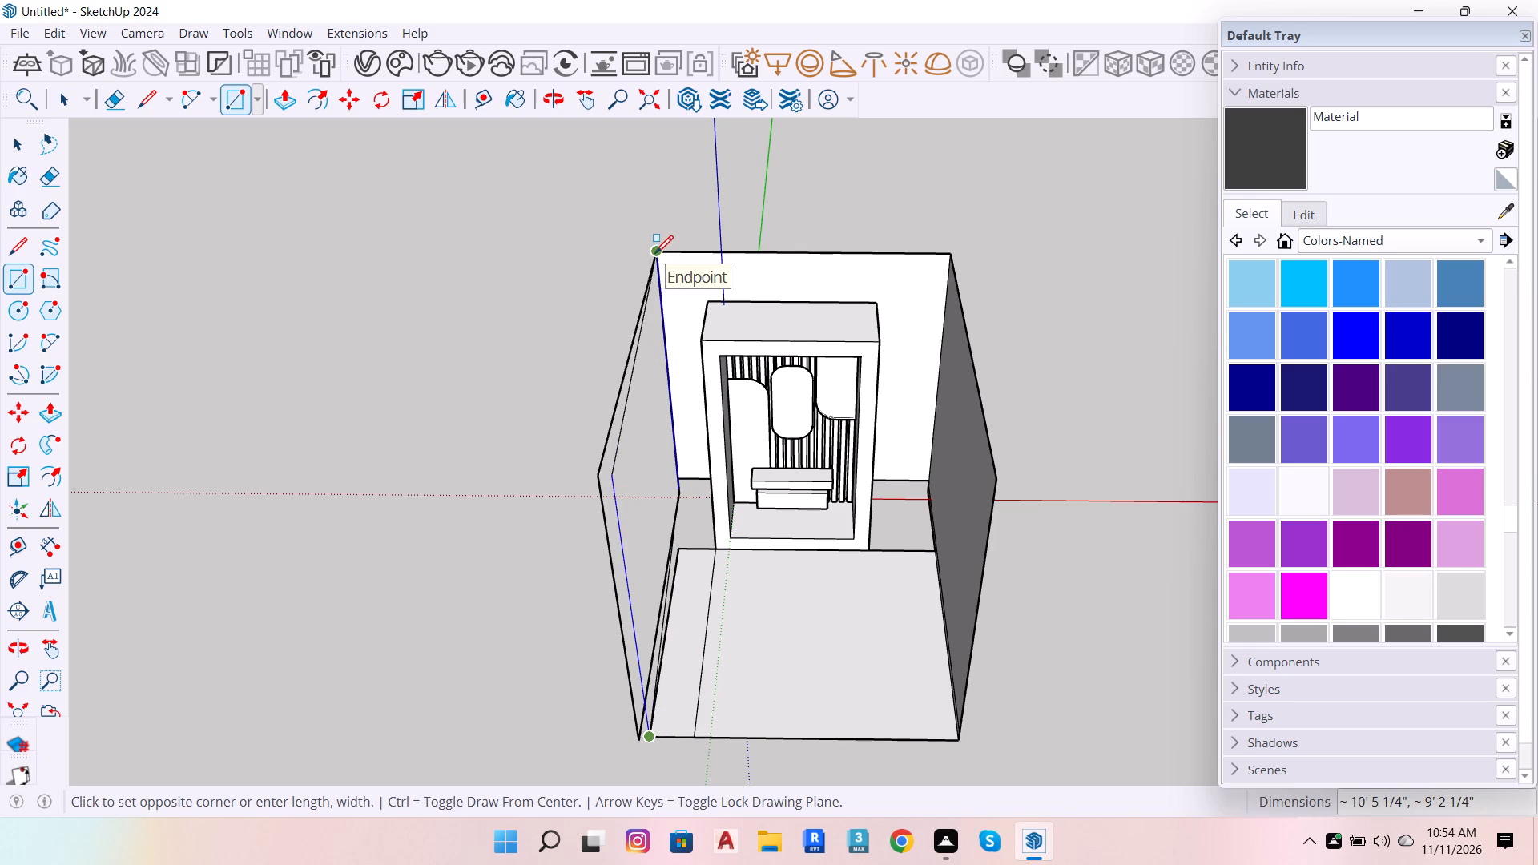
{"action": "left_click", "coordinate": [655, 253]}
{"action": "key", "text": "space"}
Delete the face enclosed by the old left wall outline, outside the new left side wall.
{"action": "scroll", "coordinate": [584, 723], "scroll_direction": "up", "scroll_amount": 6}
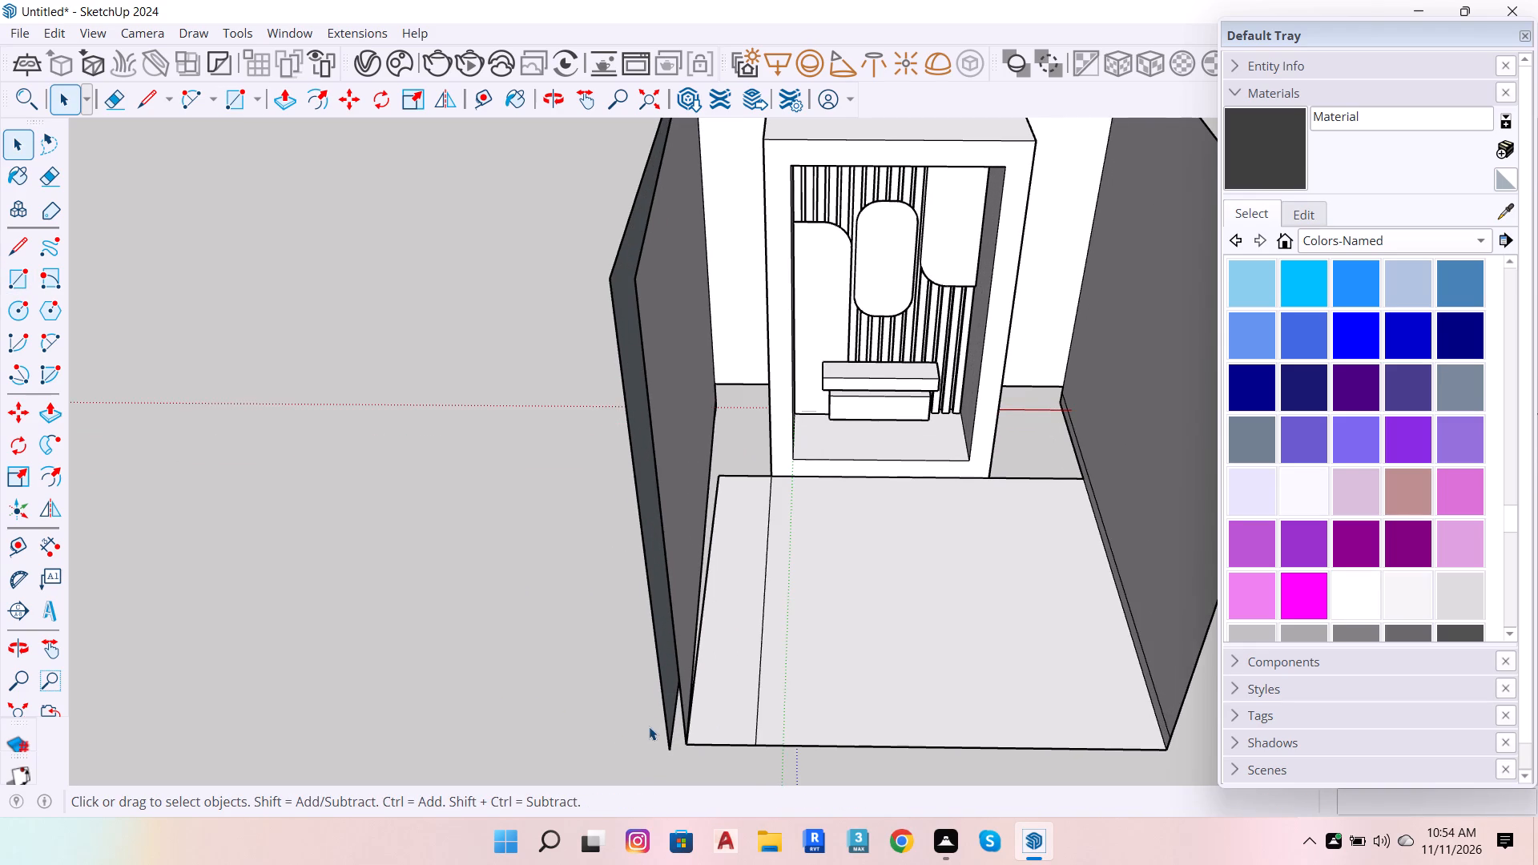
{"action": "left_click", "coordinate": [667, 693]}
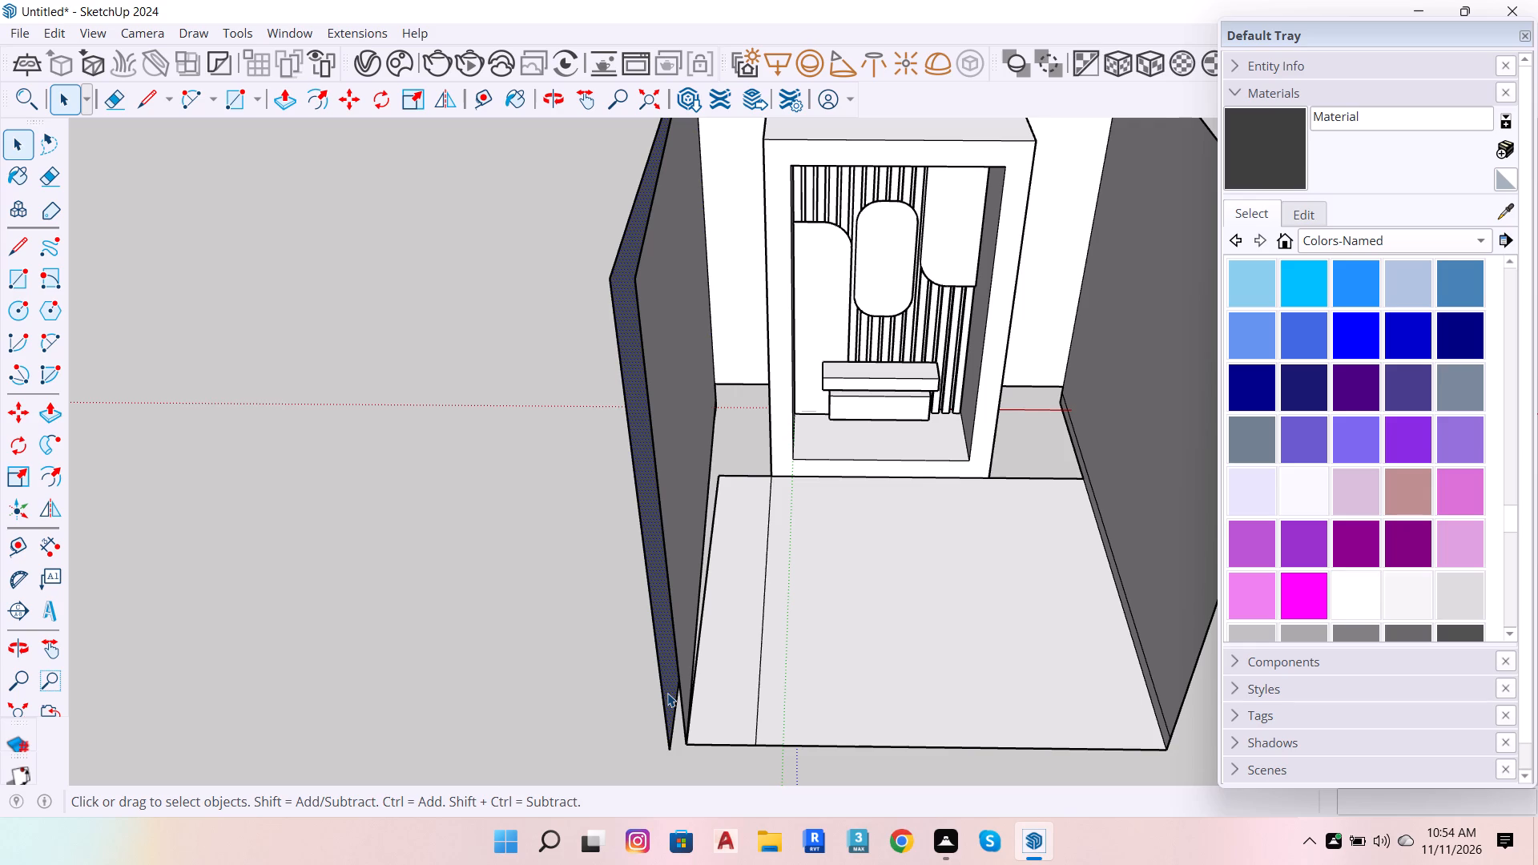
{"action": "key", "text": "Delete"}
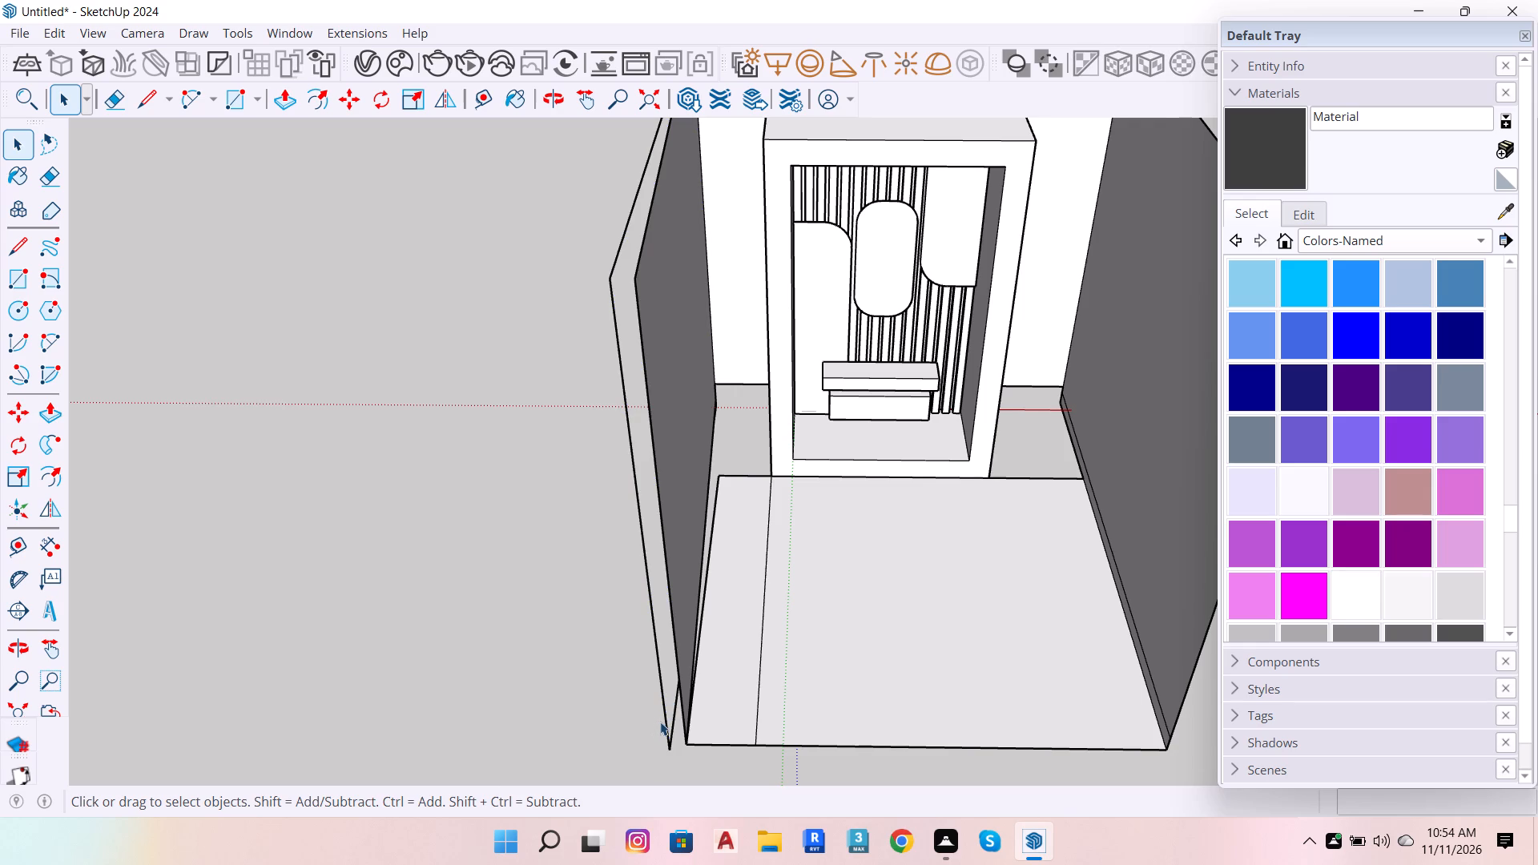
Erase the leftover edges of the old left wall outline around the new left side wall.
{"action": "key", "text": "w"}
{"action": "key", "text": "e"}
{"action": "scroll", "coordinate": [666, 730], "scroll_direction": "up", "scroll_amount": 9}
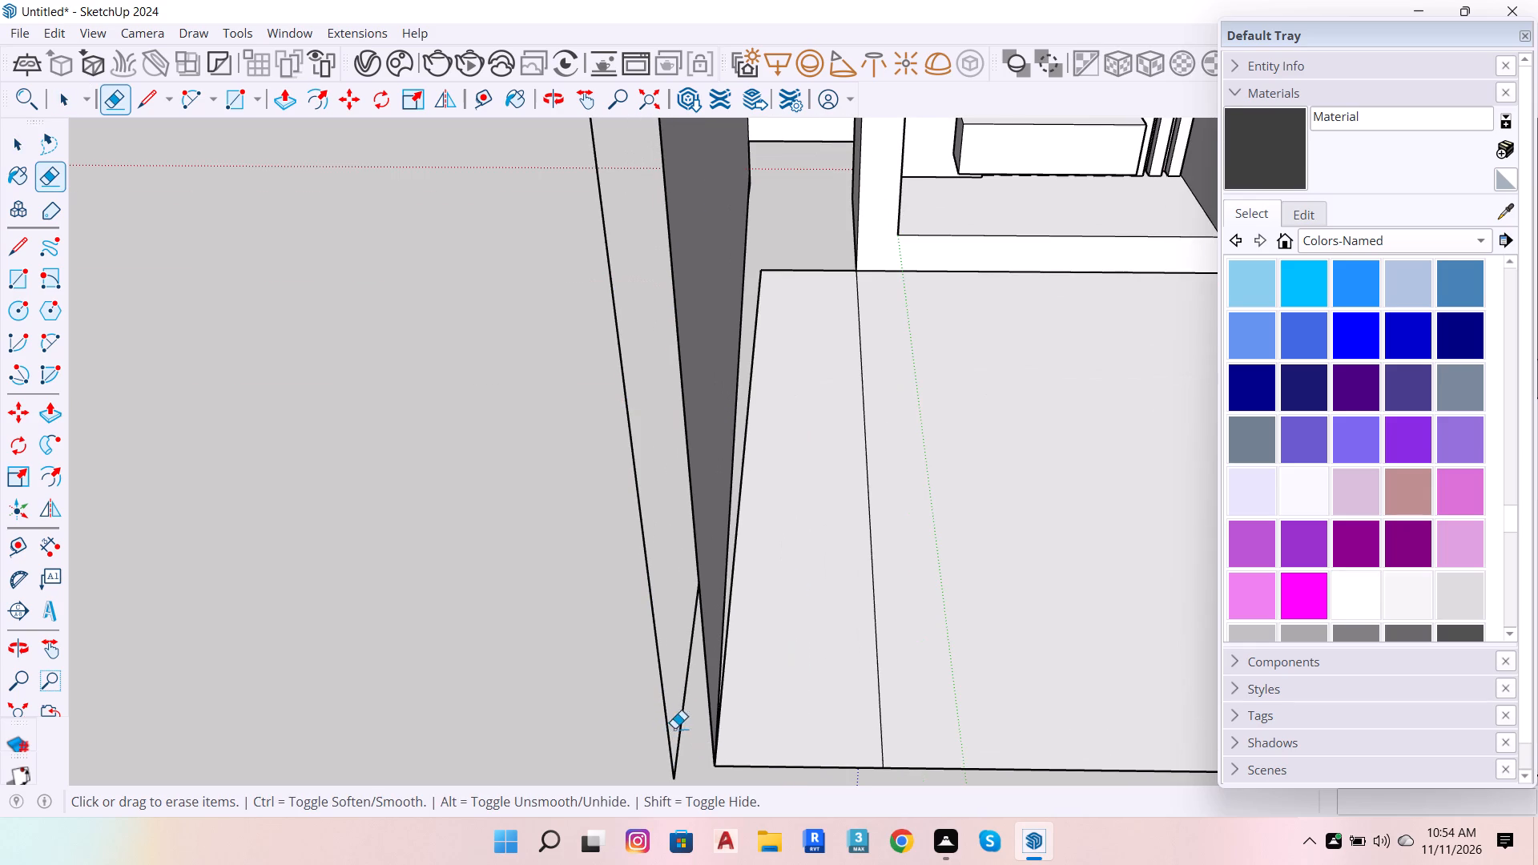
{"action": "left_click_drag", "start_coordinate": [676, 728], "coordinate": [662, 730]}
{"action": "scroll", "coordinate": [943, 754], "scroll_direction": "down", "scroll_amount": 8}
{"action": "scroll", "coordinate": [1013, 738], "scroll_direction": "down", "scroll_amount": 8}
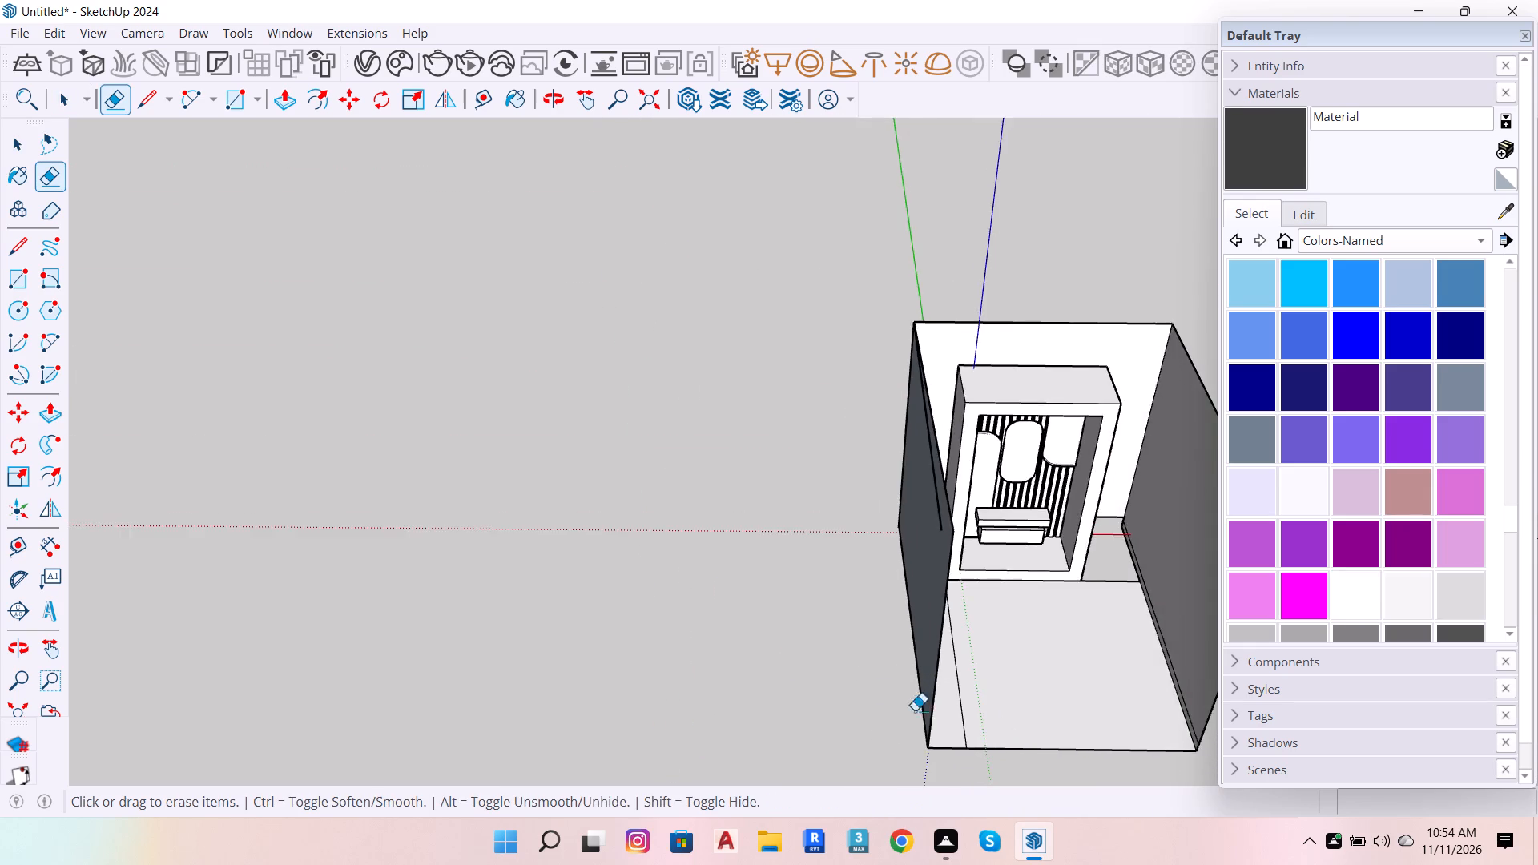
{"action": "scroll", "coordinate": [455, 588], "scroll_direction": "down", "scroll_amount": 5}
{"action": "scroll", "coordinate": [570, 561], "scroll_direction": "up", "scroll_amount": 6}
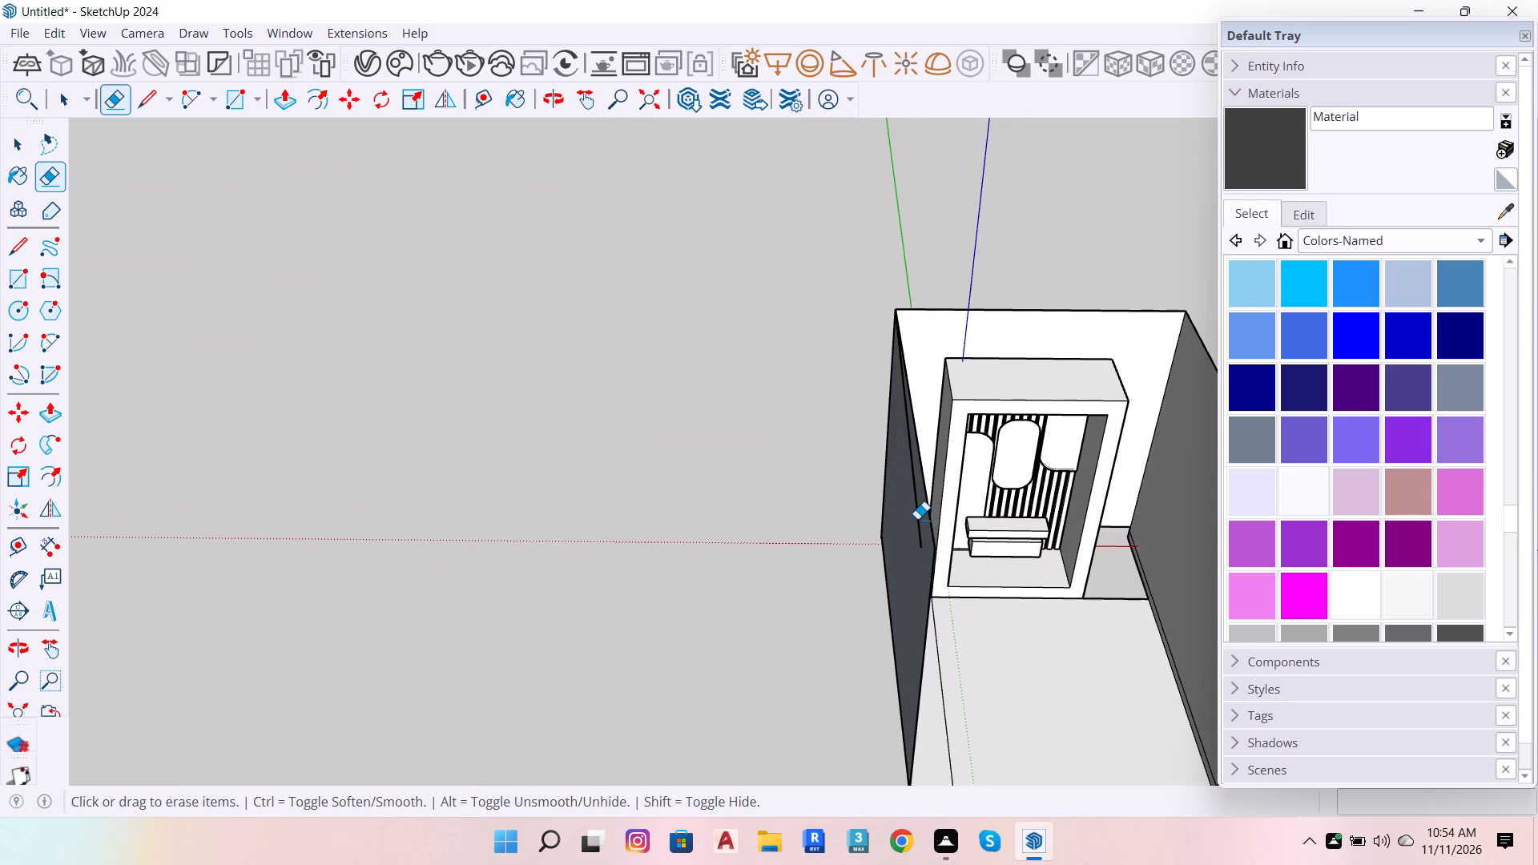
{"action": "left_click", "coordinate": [917, 519]}
{"action": "scroll", "coordinate": [670, 583], "scroll_direction": "down", "scroll_amount": 13}
{"action": "key", "text": "space"}
Erase the short stray edge sticking out at the left side wall's rear bottom corner.
{"action": "scroll", "coordinate": [515, 597], "scroll_direction": "up", "scroll_amount": 6}
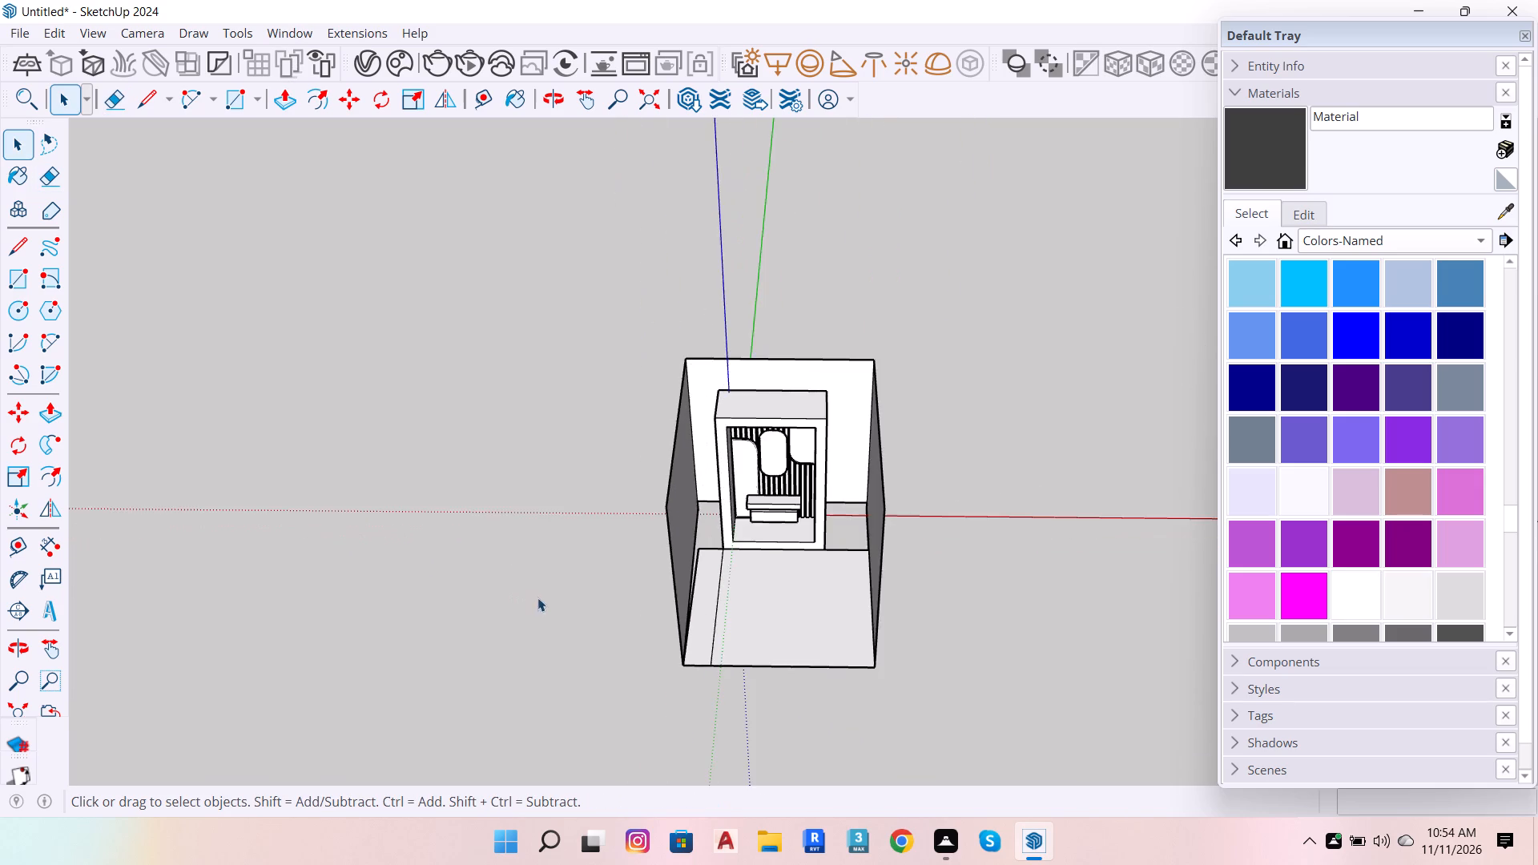
{"action": "scroll", "coordinate": [734, 551], "scroll_direction": "up", "scroll_amount": 8}
{"action": "scroll", "coordinate": [662, 488], "scroll_direction": "up", "scroll_amount": 4}
{"action": "scroll", "coordinate": [650, 411], "scroll_direction": "up", "scroll_amount": 6}
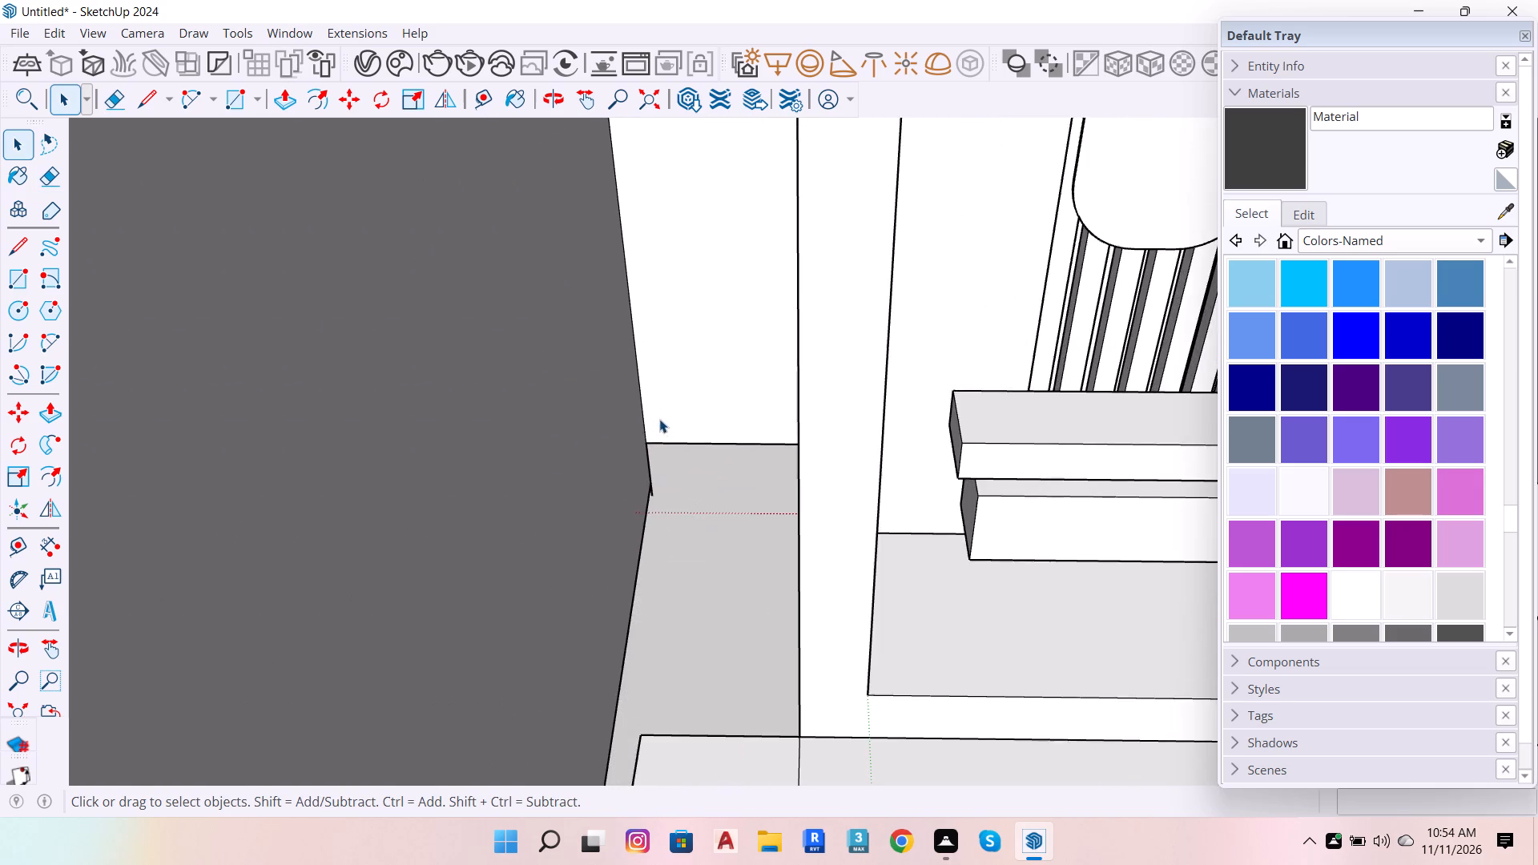
{"action": "scroll", "coordinate": [187, 640], "scroll_direction": "down", "scroll_amount": 20}
{"action": "scroll", "coordinate": [187, 640], "scroll_direction": "down", "scroll_amount": 8}
{"action": "scroll", "coordinate": [668, 606], "scroll_direction": "up", "scroll_amount": 8}
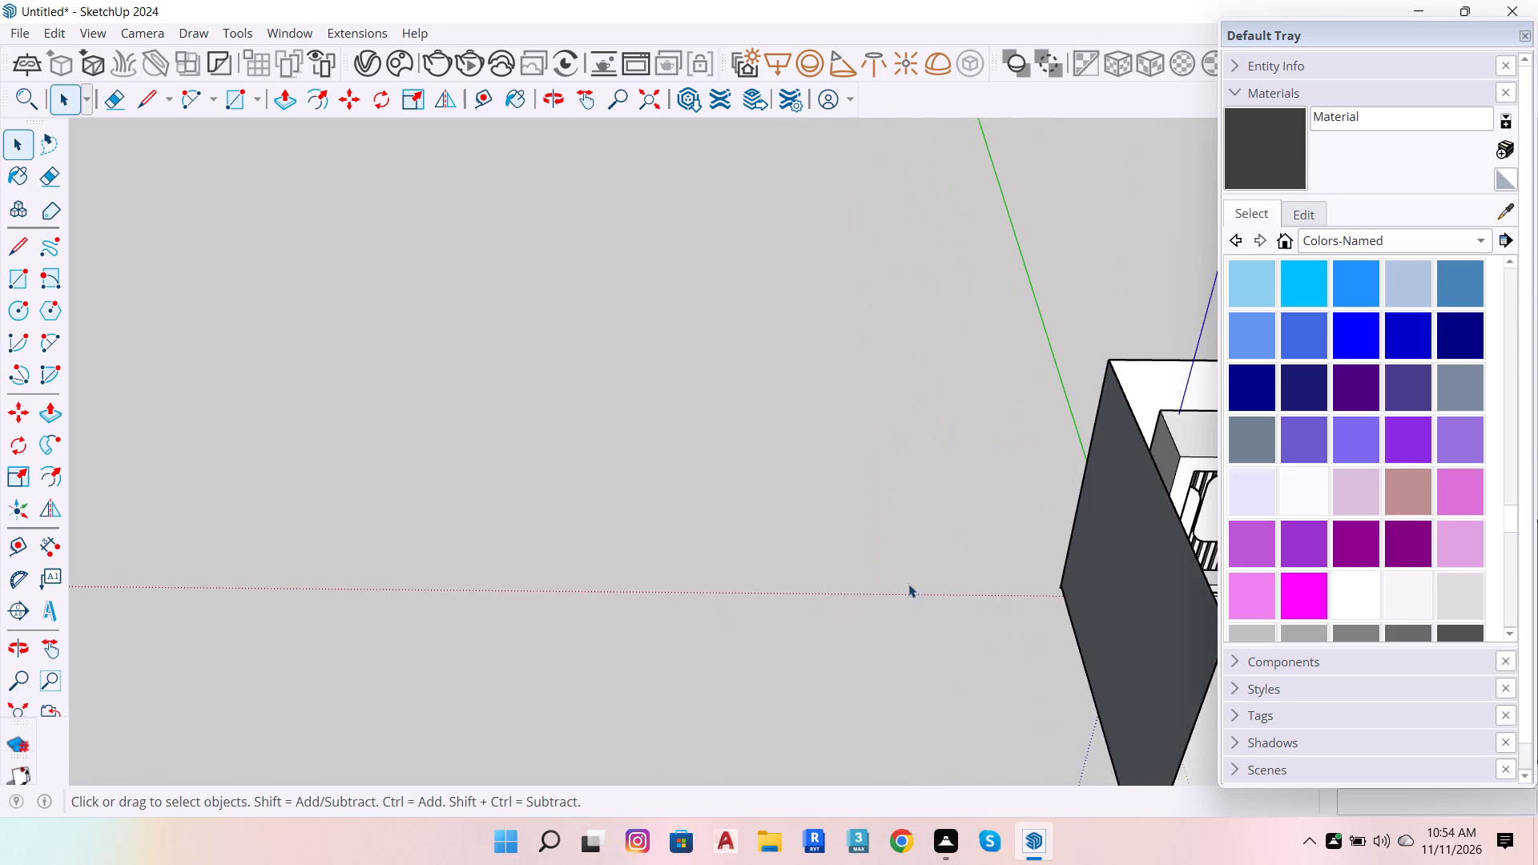
{"action": "scroll", "coordinate": [962, 573], "scroll_direction": "up", "scroll_amount": 8}
{"action": "scroll", "coordinate": [1017, 622], "scroll_direction": "up", "scroll_amount": 6}
{"action": "scroll", "coordinate": [1059, 568], "scroll_direction": "up", "scroll_amount": 15}
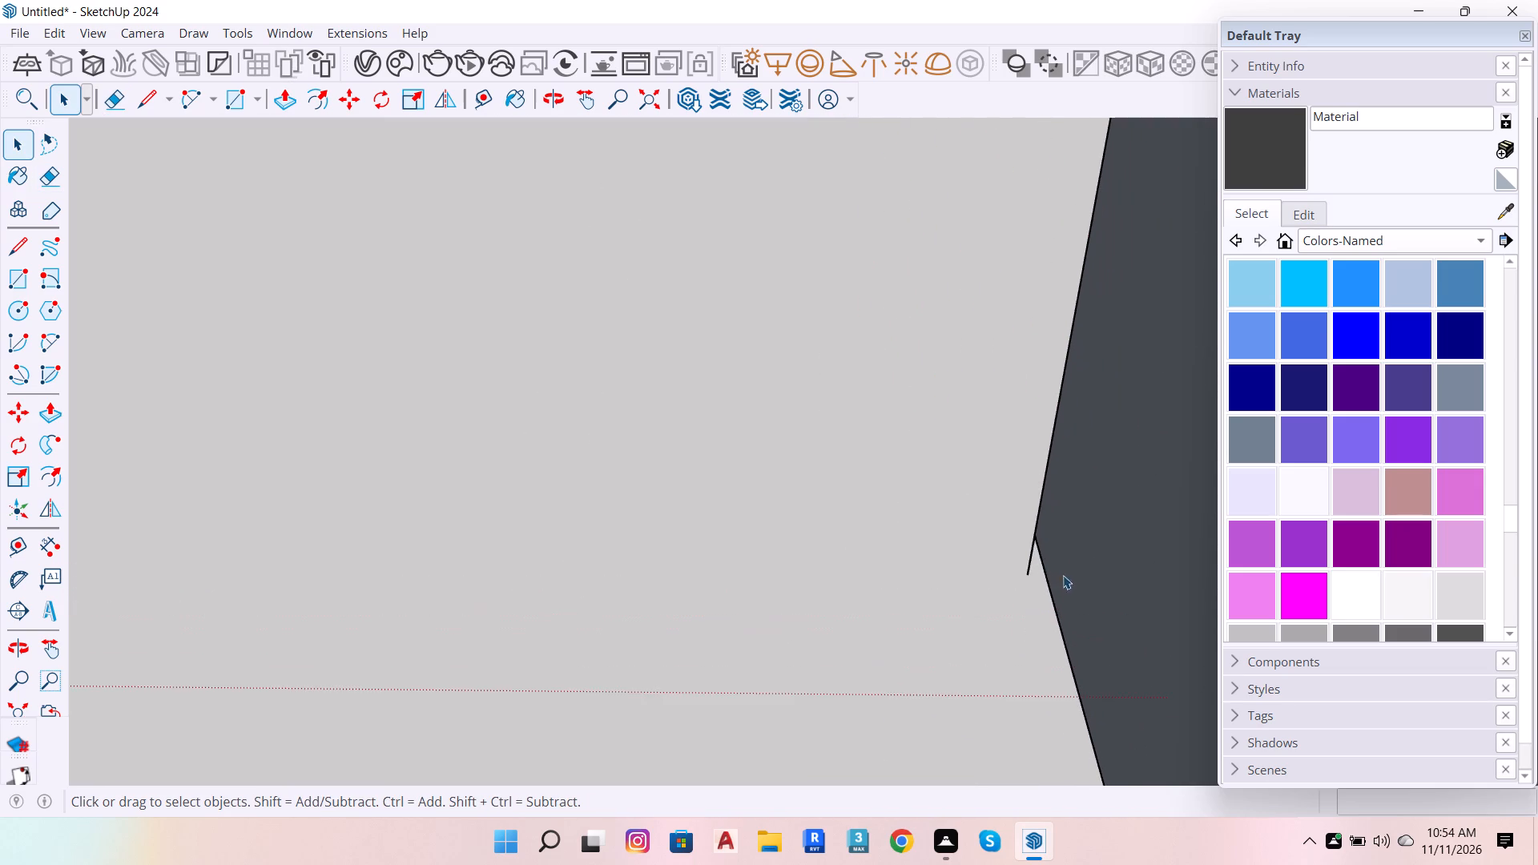
{"action": "scroll", "coordinate": [1032, 557], "scroll_direction": "up", "scroll_amount": 10}
{"action": "key", "text": "e"}
{"action": "left_click_drag", "start_coordinate": [1033, 569], "coordinate": [1015, 571]}
{"action": "scroll", "coordinate": [543, 548], "scroll_direction": "down", "scroll_amount": 3}
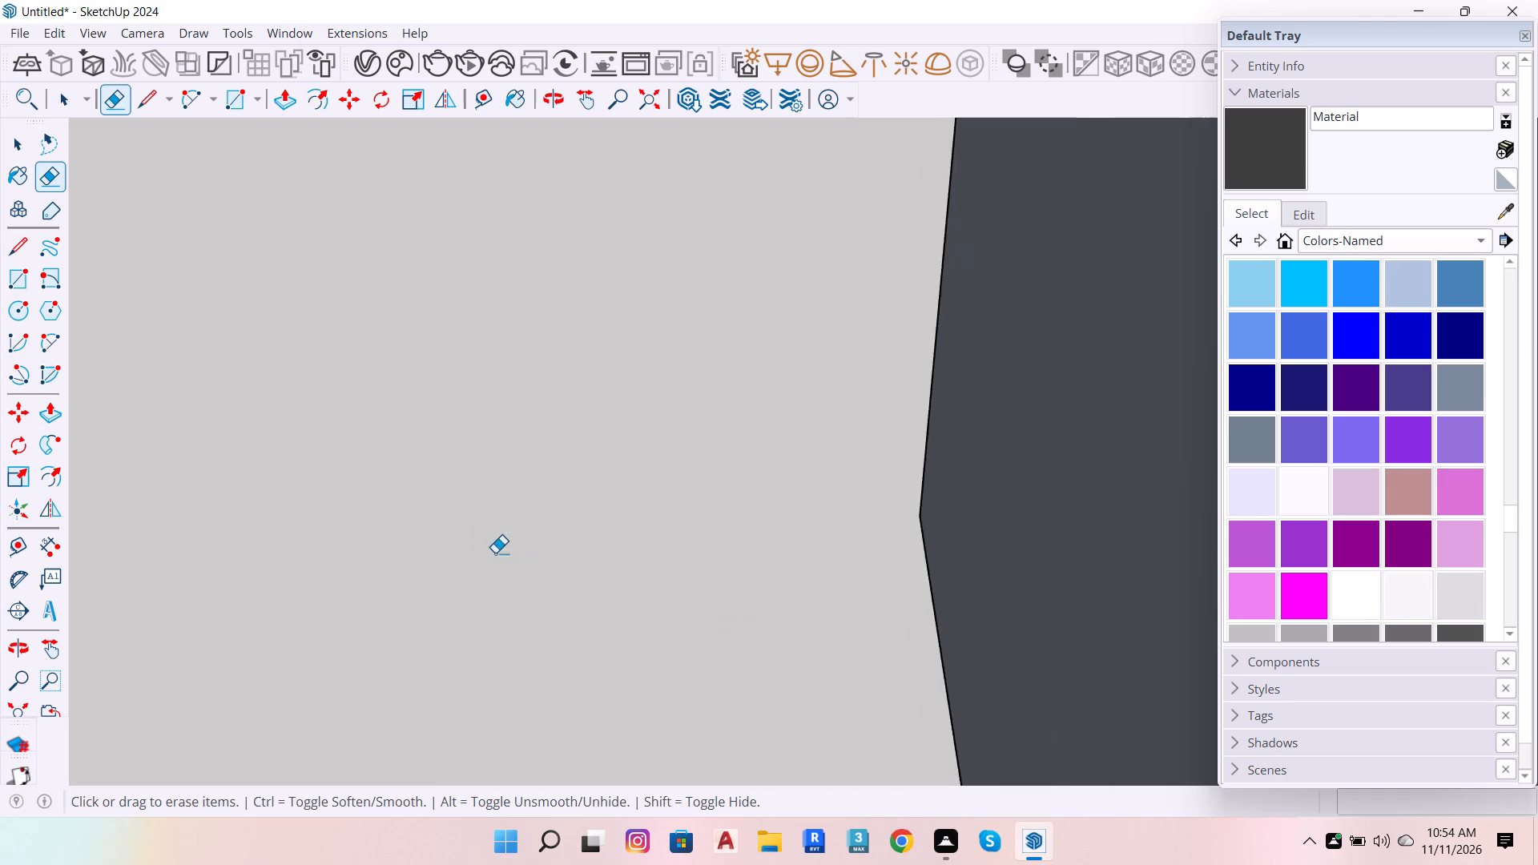
Draw a rectangle closing the gap beneath the back wall, between the bottom corners of the two side walls.
{"action": "scroll", "coordinate": [495, 553], "scroll_direction": "down", "scroll_amount": 20}
{"action": "scroll", "coordinate": [495, 553], "scroll_direction": "down", "scroll_amount": 20}
{"action": "scroll", "coordinate": [495, 553], "scroll_direction": "down", "scroll_amount": 8}
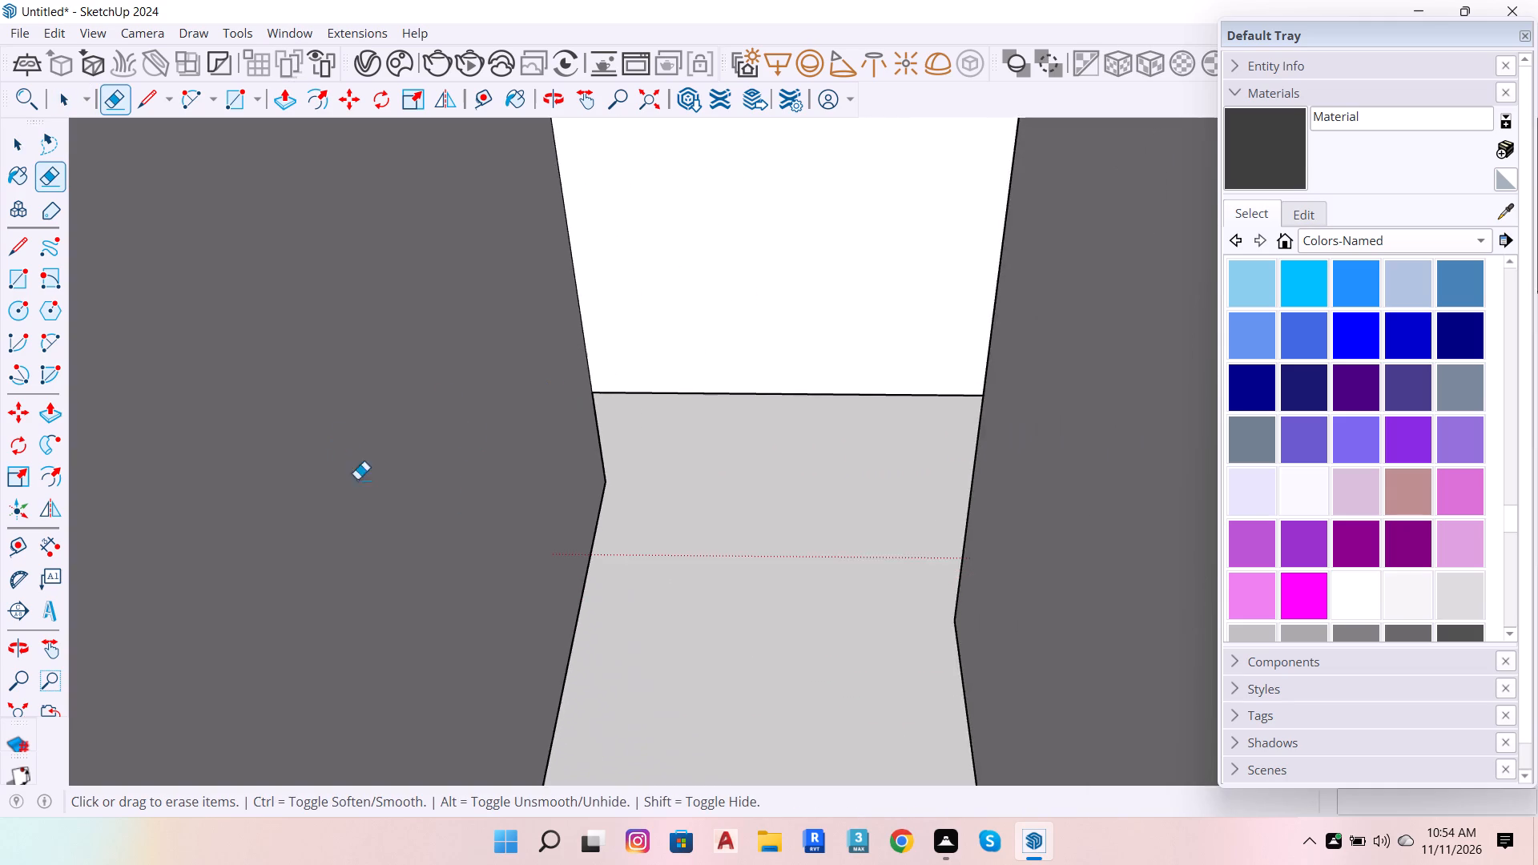
{"action": "scroll", "coordinate": [357, 479], "scroll_direction": "down", "scroll_amount": 15}
{"action": "key", "text": "space"}
{"action": "key", "text": "o"}
{"action": "left_click_drag", "start_coordinate": [650, 449], "coordinate": [599, 628]}
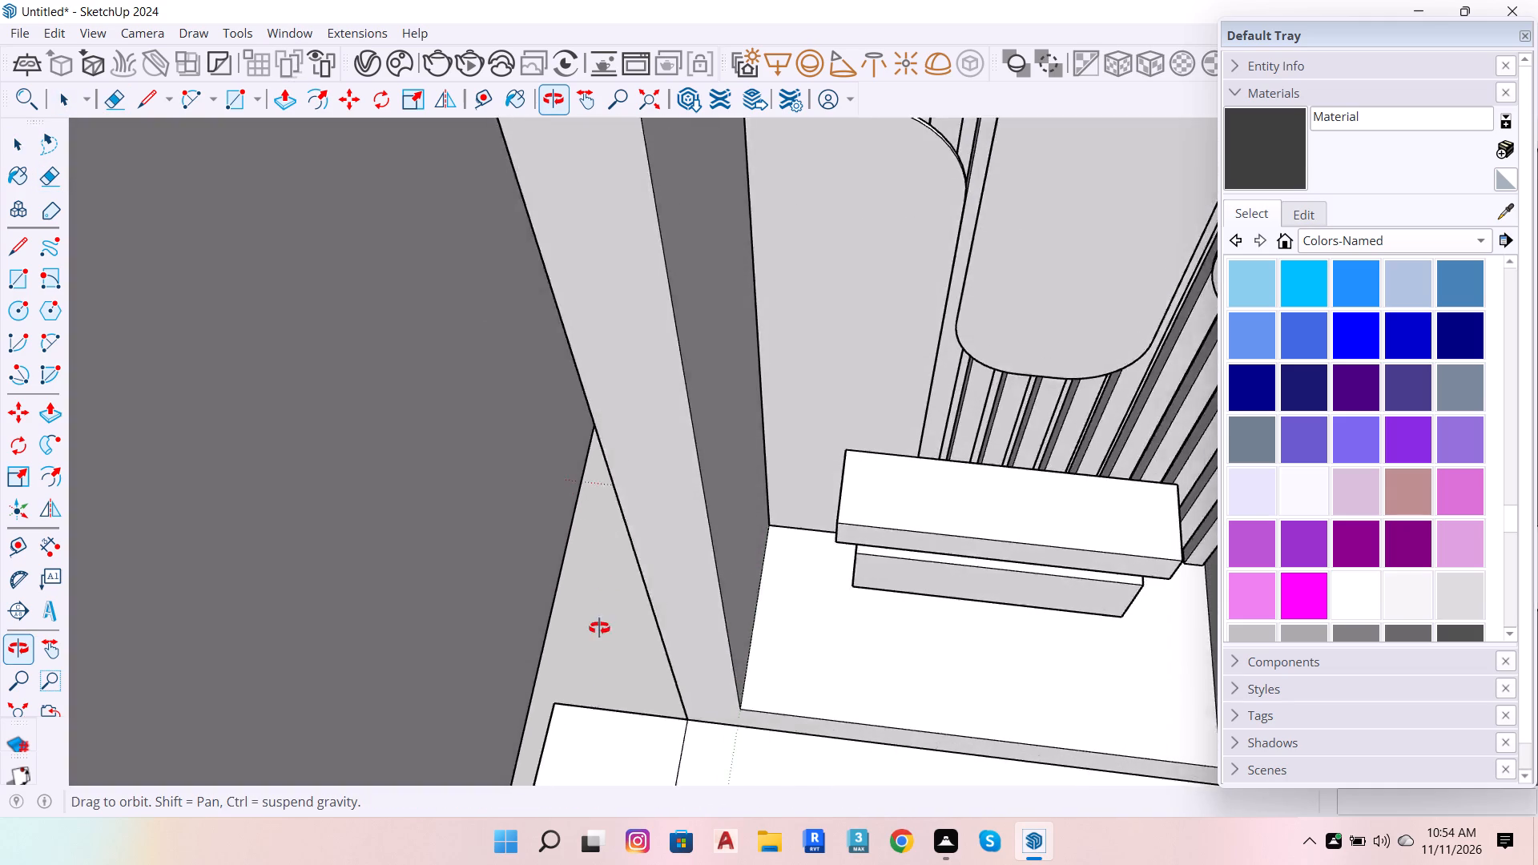
{"action": "left_click_drag", "start_coordinate": [599, 628], "coordinate": [1458, 528]}
{"action": "scroll", "coordinate": [803, 494], "scroll_direction": "down", "scroll_amount": 7}
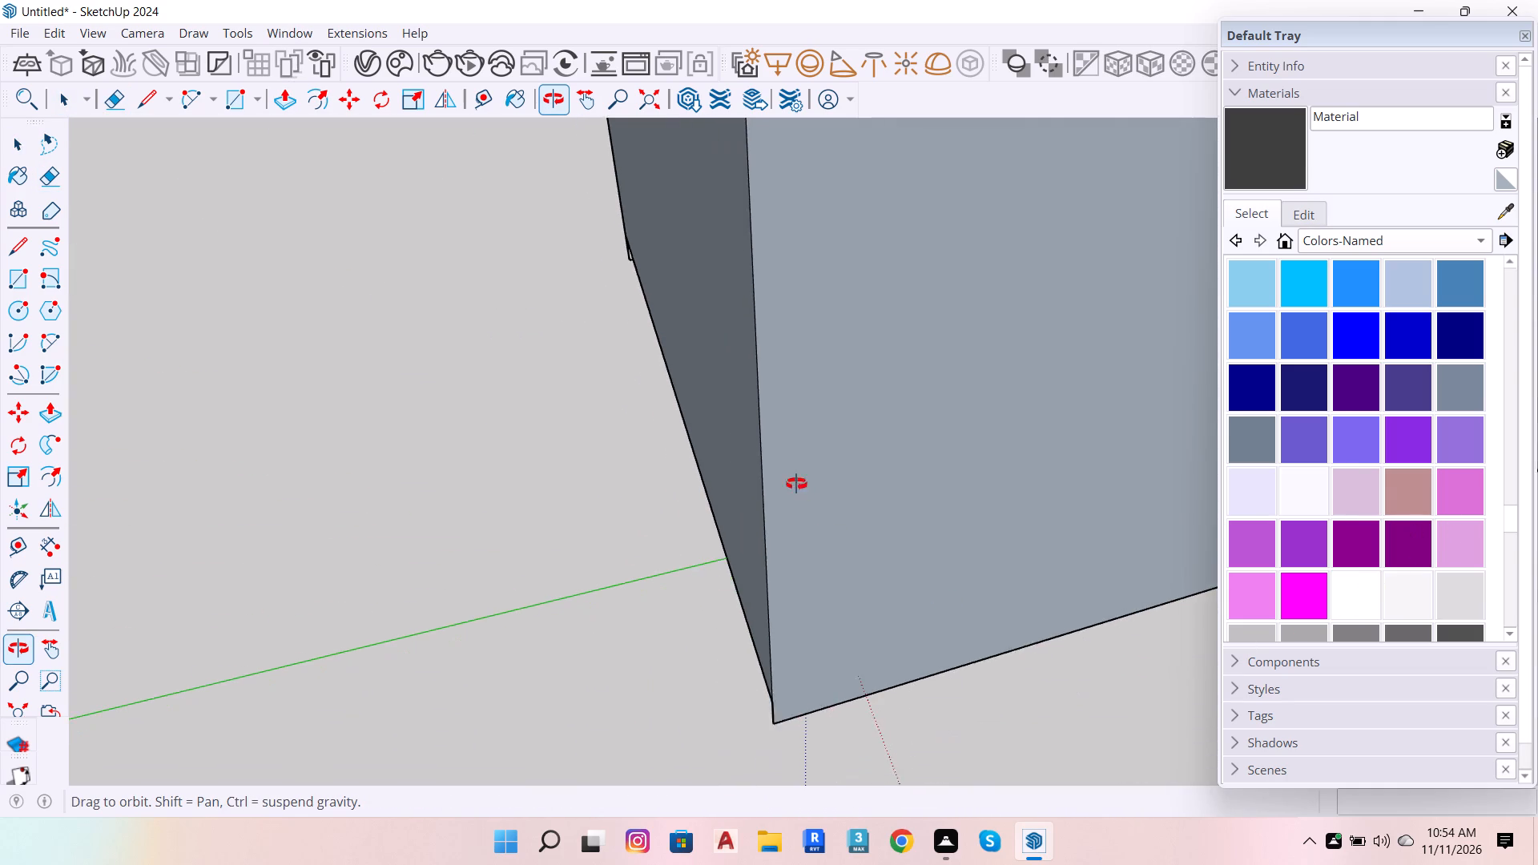
{"action": "left_click_drag", "start_coordinate": [754, 719], "coordinate": [1098, 545]}
{"action": "scroll", "coordinate": [735, 622], "scroll_direction": "up", "scroll_amount": 7}
{"action": "left_click_drag", "start_coordinate": [847, 601], "coordinate": [876, 605]}
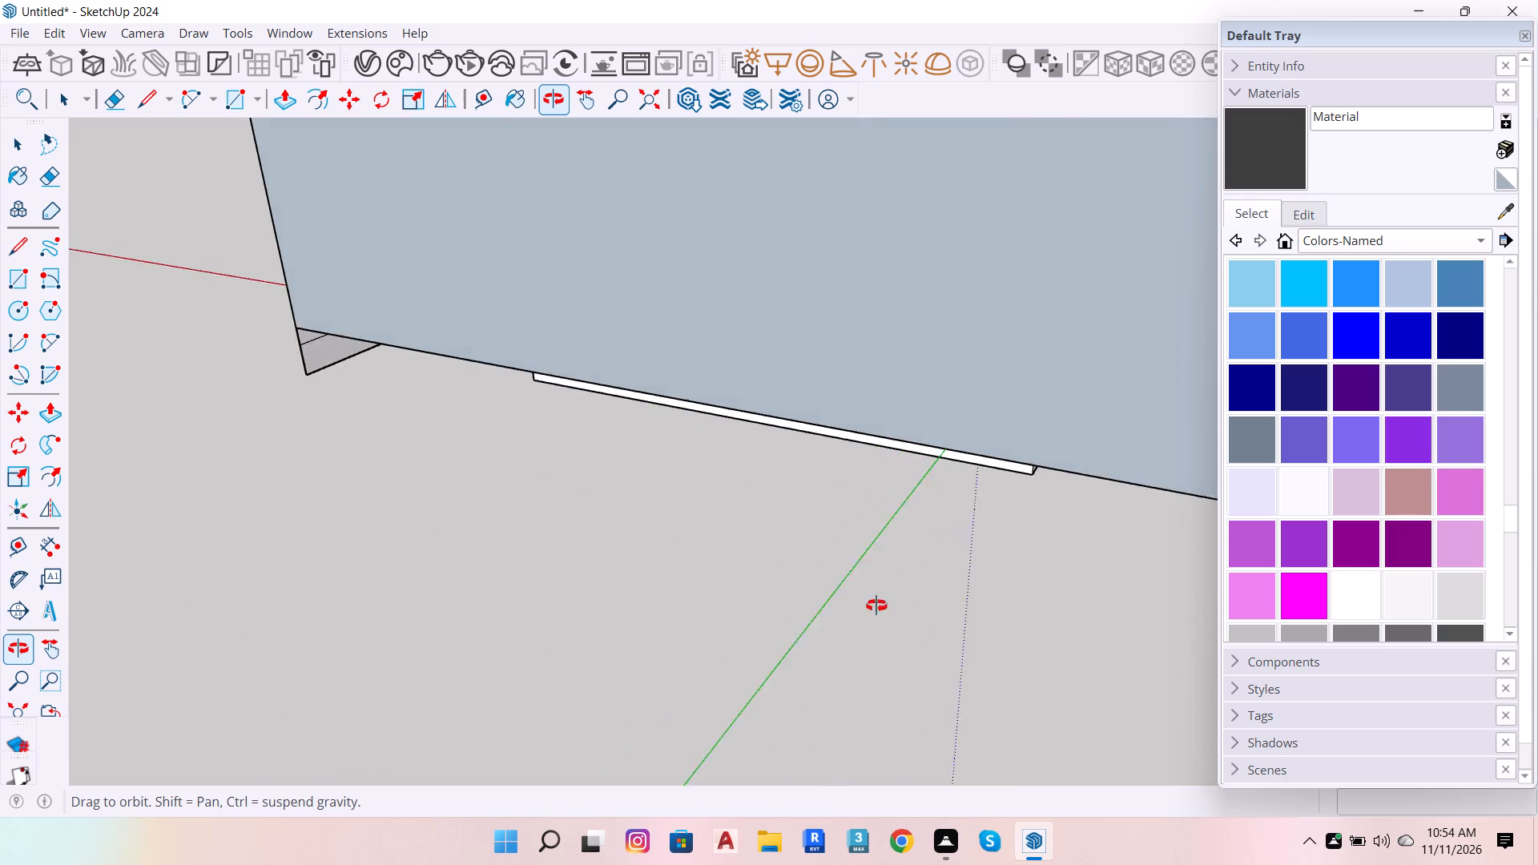
{"action": "left_click_drag", "start_coordinate": [876, 605], "coordinate": [1008, 603]}
{"action": "scroll", "coordinate": [572, 595], "scroll_direction": "down", "scroll_amount": 12}
{"action": "left_click_drag", "start_coordinate": [860, 537], "coordinate": [888, 439]}
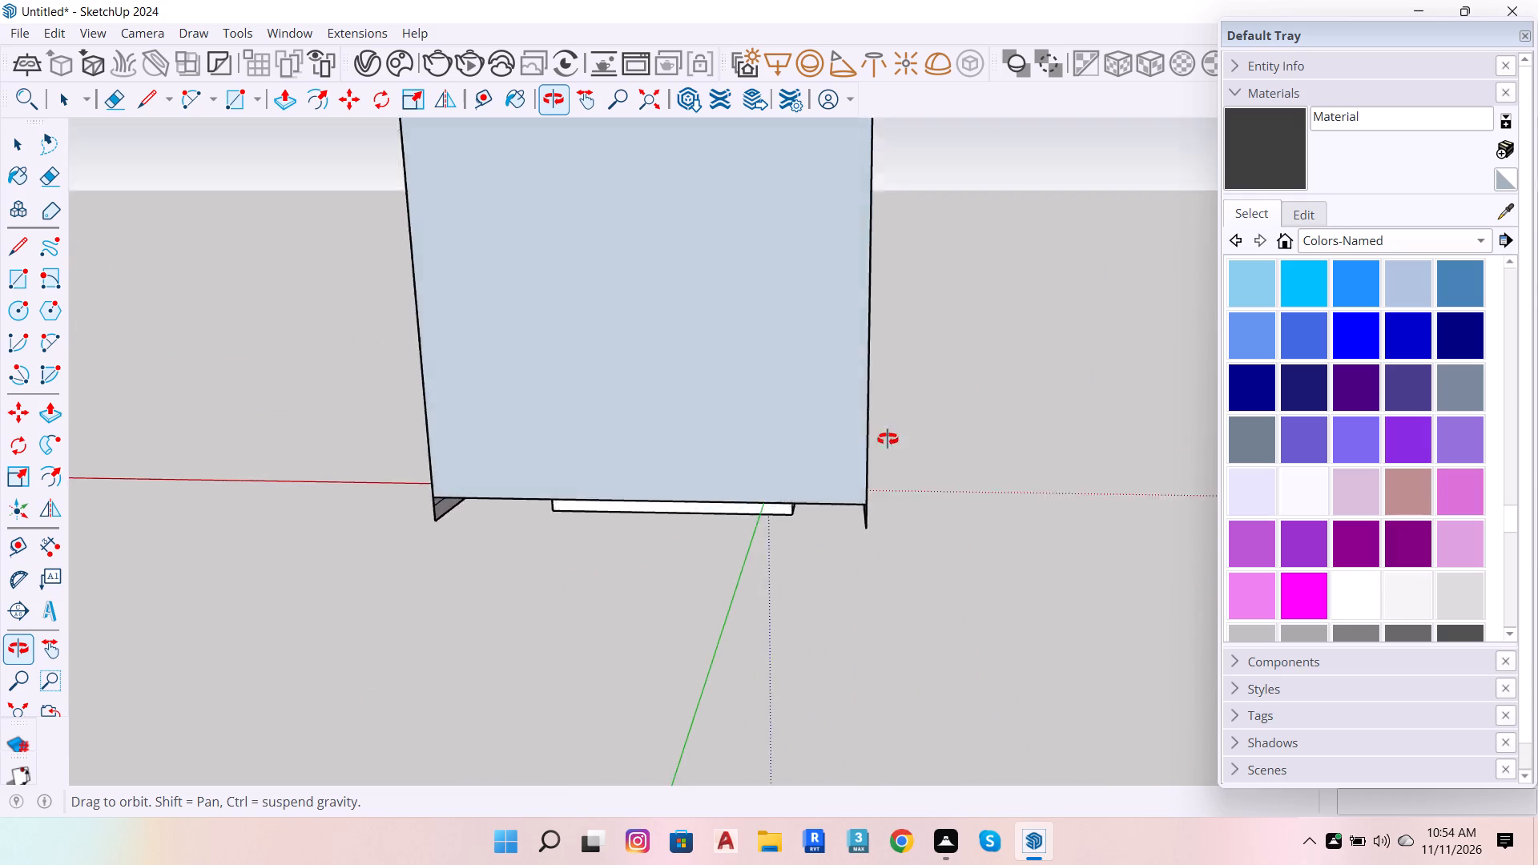
{"action": "left_click_drag", "start_coordinate": [888, 439], "coordinate": [206, 415]}
{"action": "left_click_drag", "start_coordinate": [699, 491], "coordinate": [702, 490]}
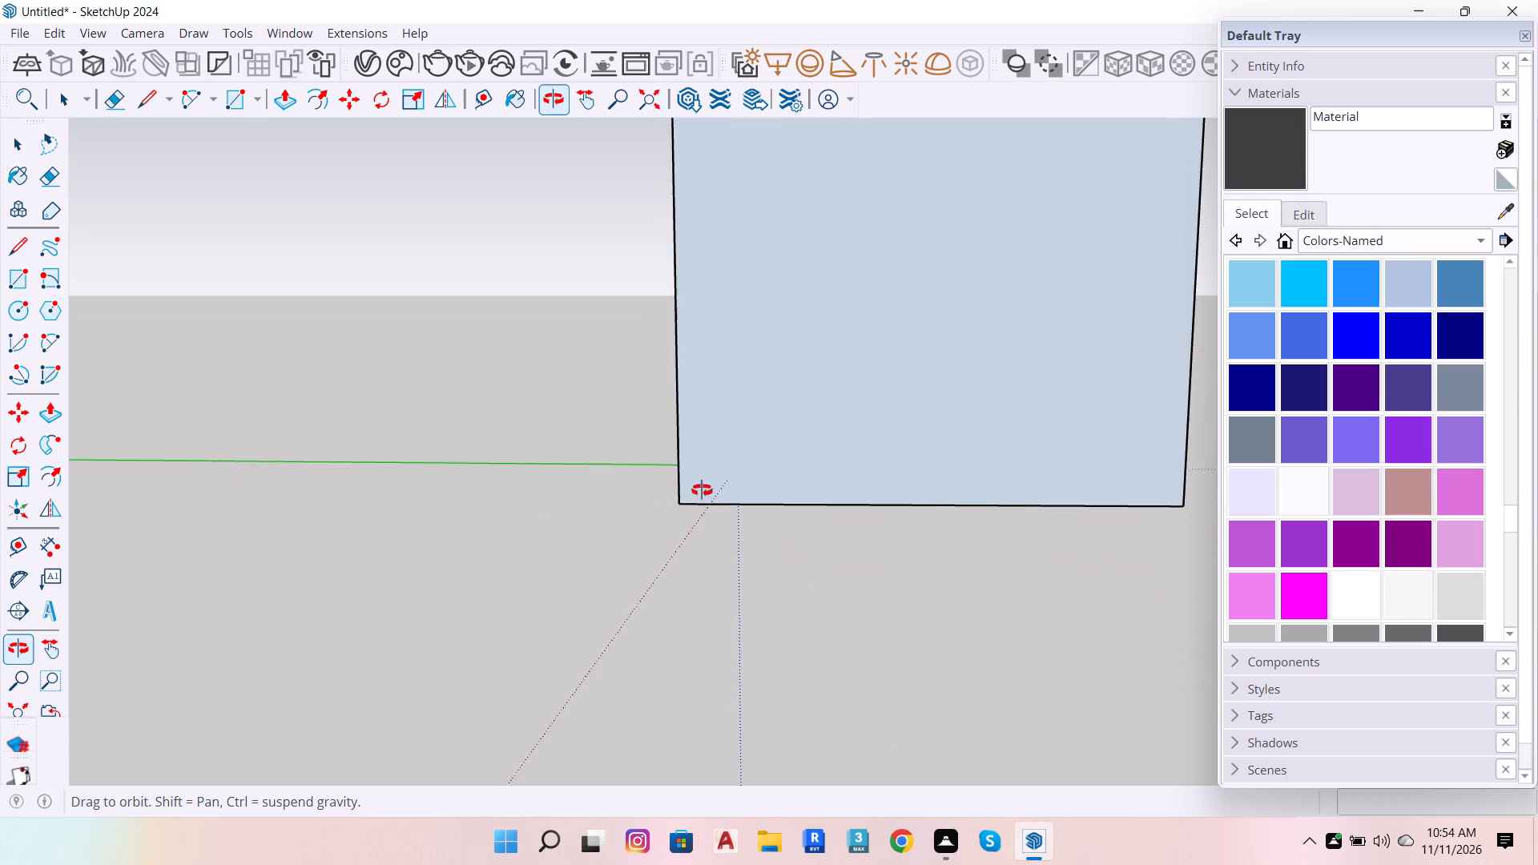
{"action": "left_click_drag", "start_coordinate": [702, 490], "coordinate": [1218, 441]}
{"action": "scroll", "coordinate": [590, 546], "scroll_direction": "up", "scroll_amount": 2}
{"action": "left_click_drag", "start_coordinate": [591, 450], "coordinate": [653, 475]}
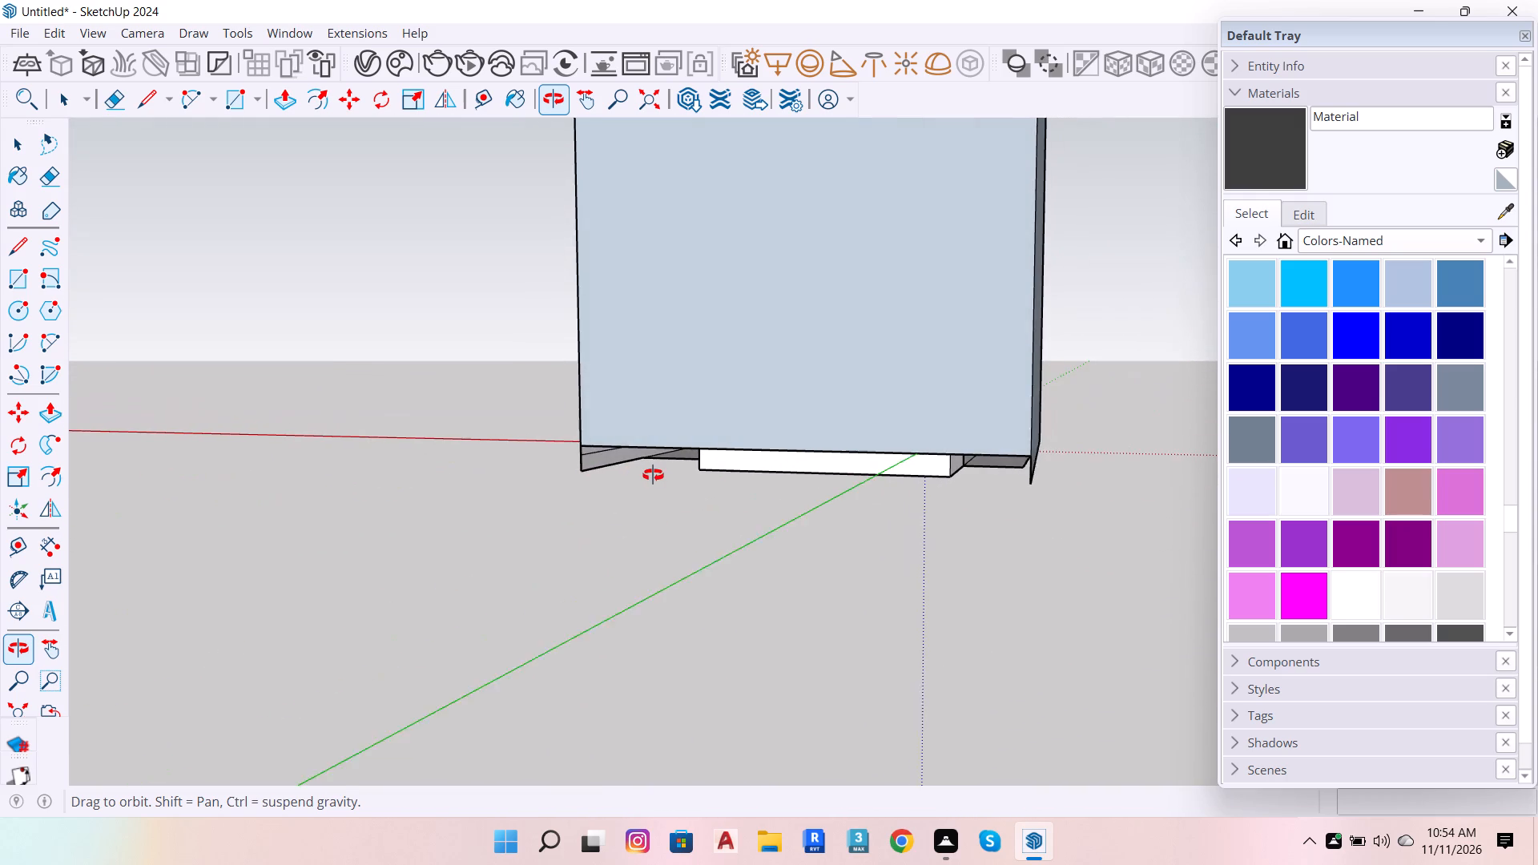
{"action": "left_click_drag", "start_coordinate": [653, 475], "coordinate": [654, 476]}
{"action": "key", "text": "r"}
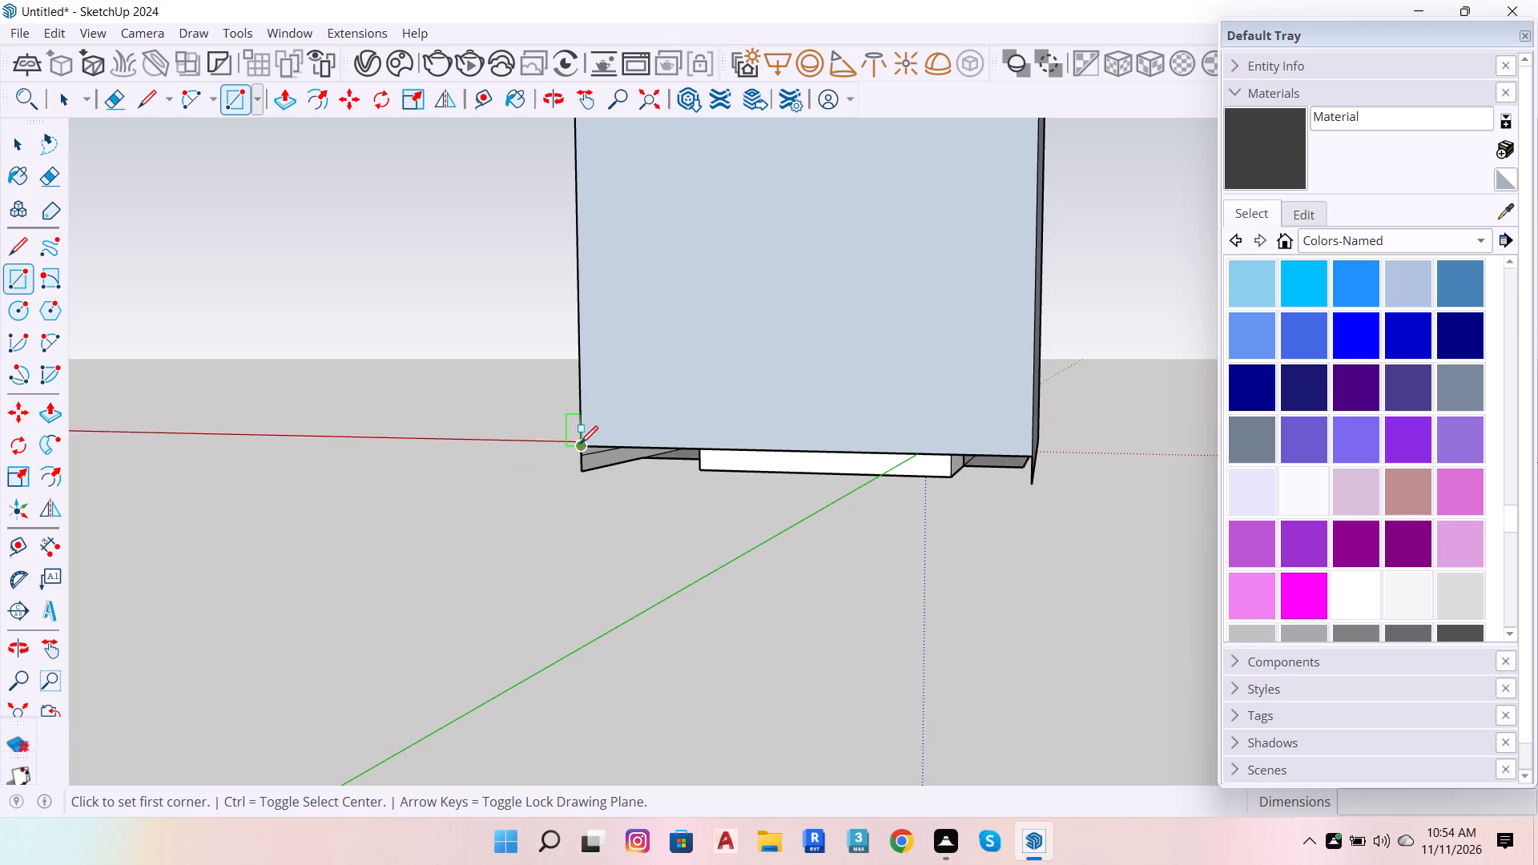
{"action": "left_click", "coordinate": [580, 444]}
{"action": "left_click", "coordinate": [1031, 482]}
{"action": "key", "text": "space"}
Erase the leftover edges on the floor along the left side wall and in front of the panel frame.
{"action": "scroll", "coordinate": [626, 528], "scroll_direction": "down", "scroll_amount": 6}
{"action": "key", "text": "o"}
{"action": "left_click_drag", "start_coordinate": [954, 404], "coordinate": [304, 616]}
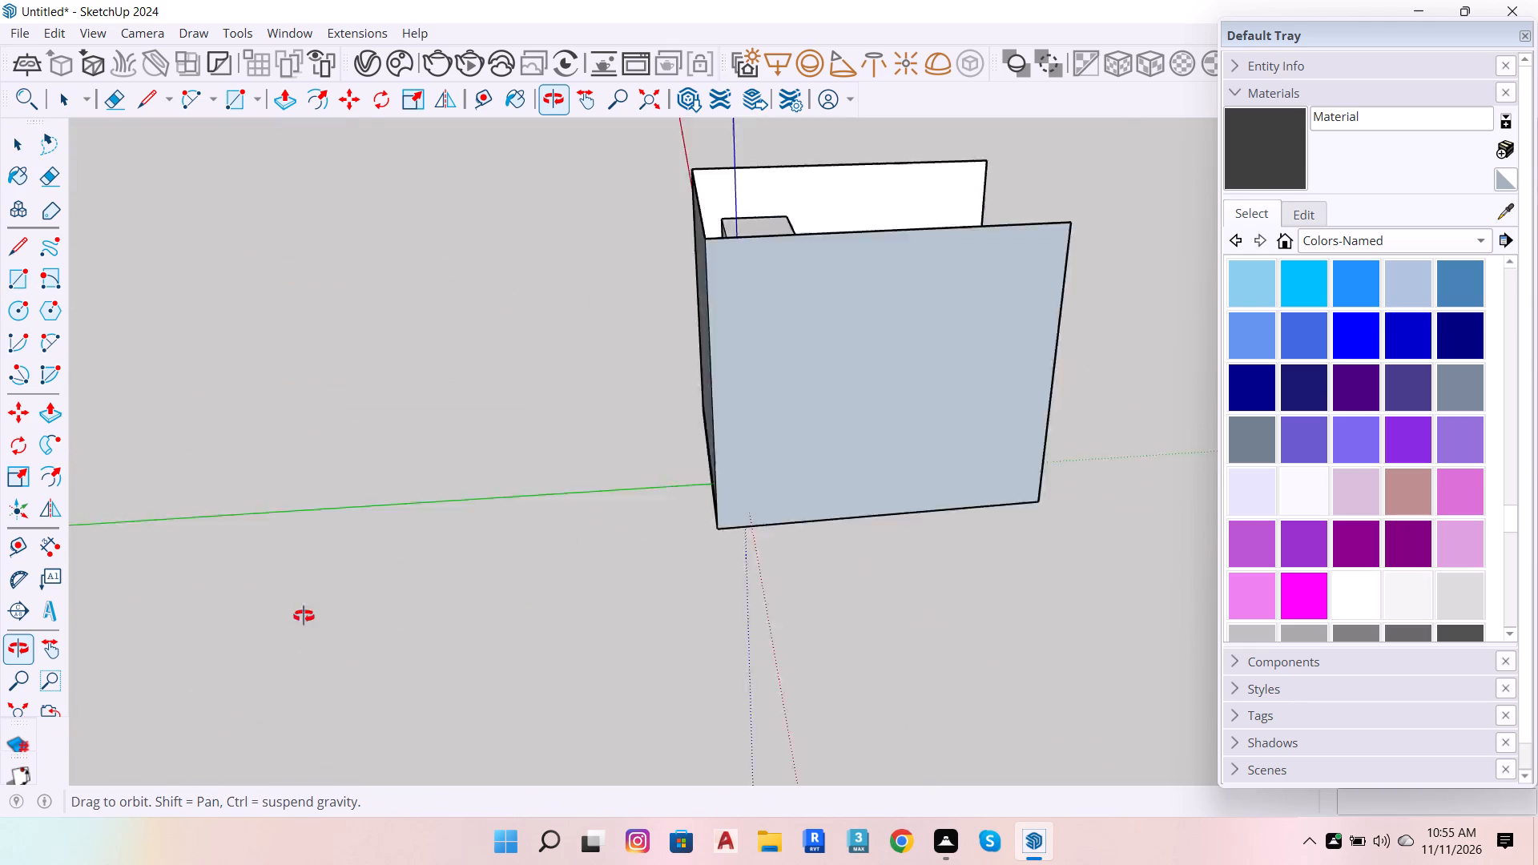
{"action": "left_click_drag", "start_coordinate": [304, 616], "coordinate": [0, 644]}
{"action": "left_click_drag", "start_coordinate": [856, 605], "coordinate": [467, 557]}
{"action": "scroll", "coordinate": [694, 543], "scroll_direction": "up", "scroll_amount": 8}
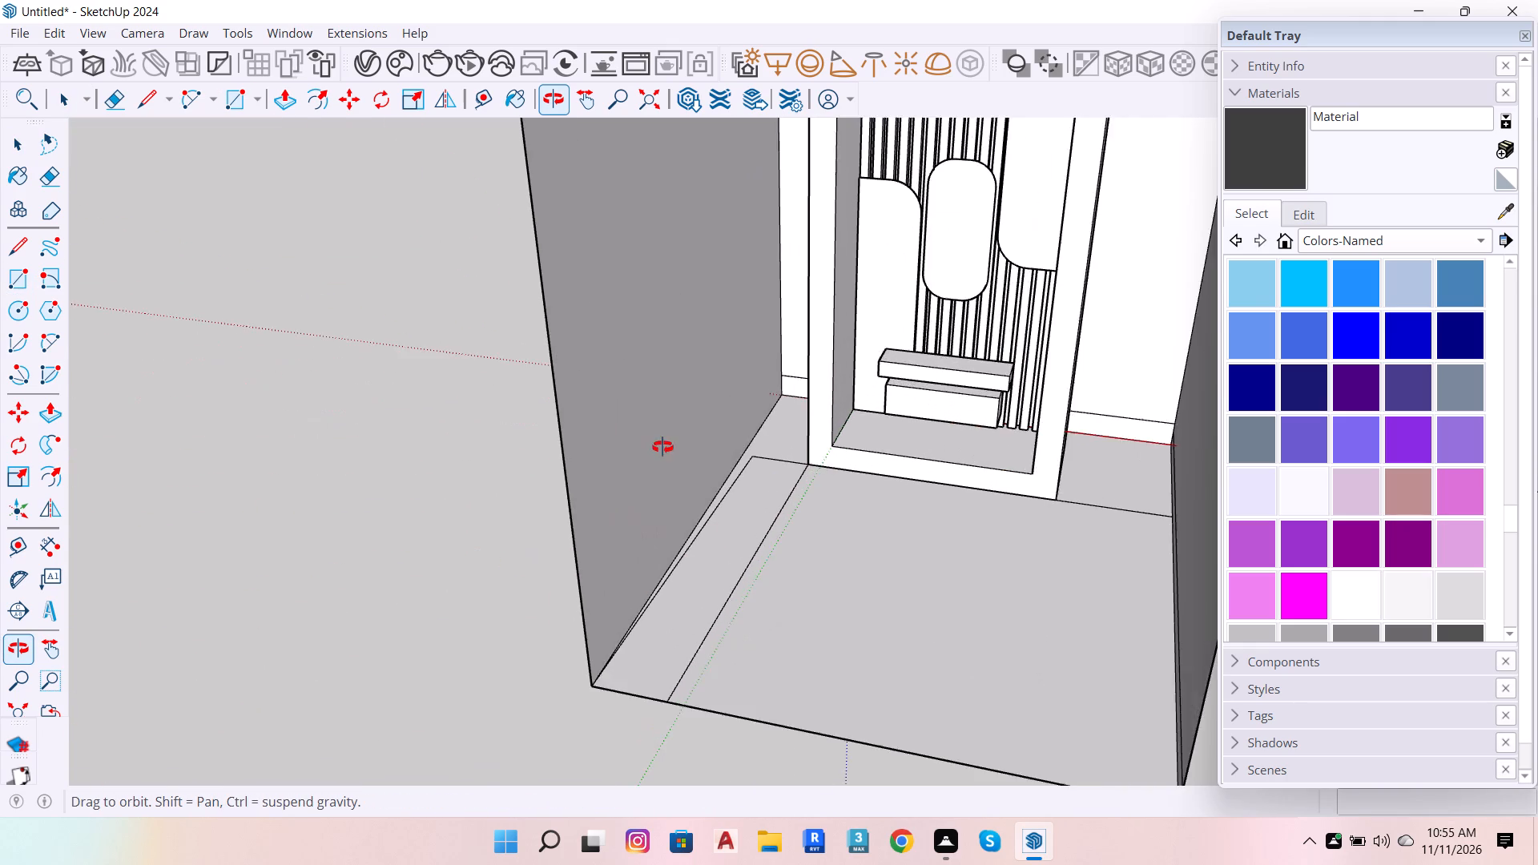
{"action": "scroll", "coordinate": [662, 447], "scroll_direction": "up", "scroll_amount": 3}
{"action": "key", "text": "e"}
{"action": "left_click_drag", "start_coordinate": [807, 449], "coordinate": [814, 455]}
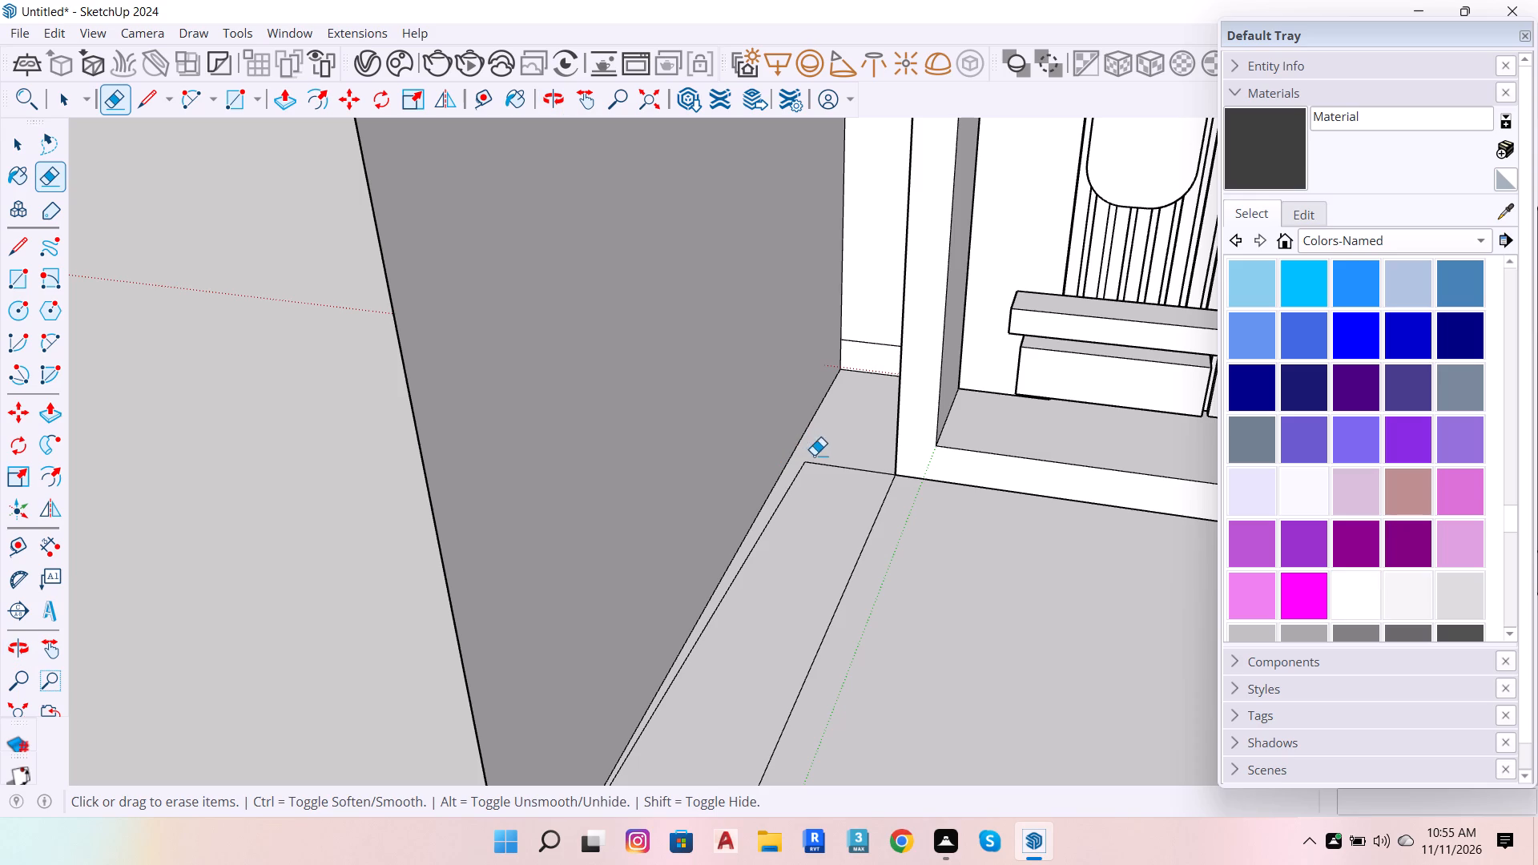
{"action": "left_click_drag", "start_coordinate": [814, 455], "coordinate": [811, 558]}
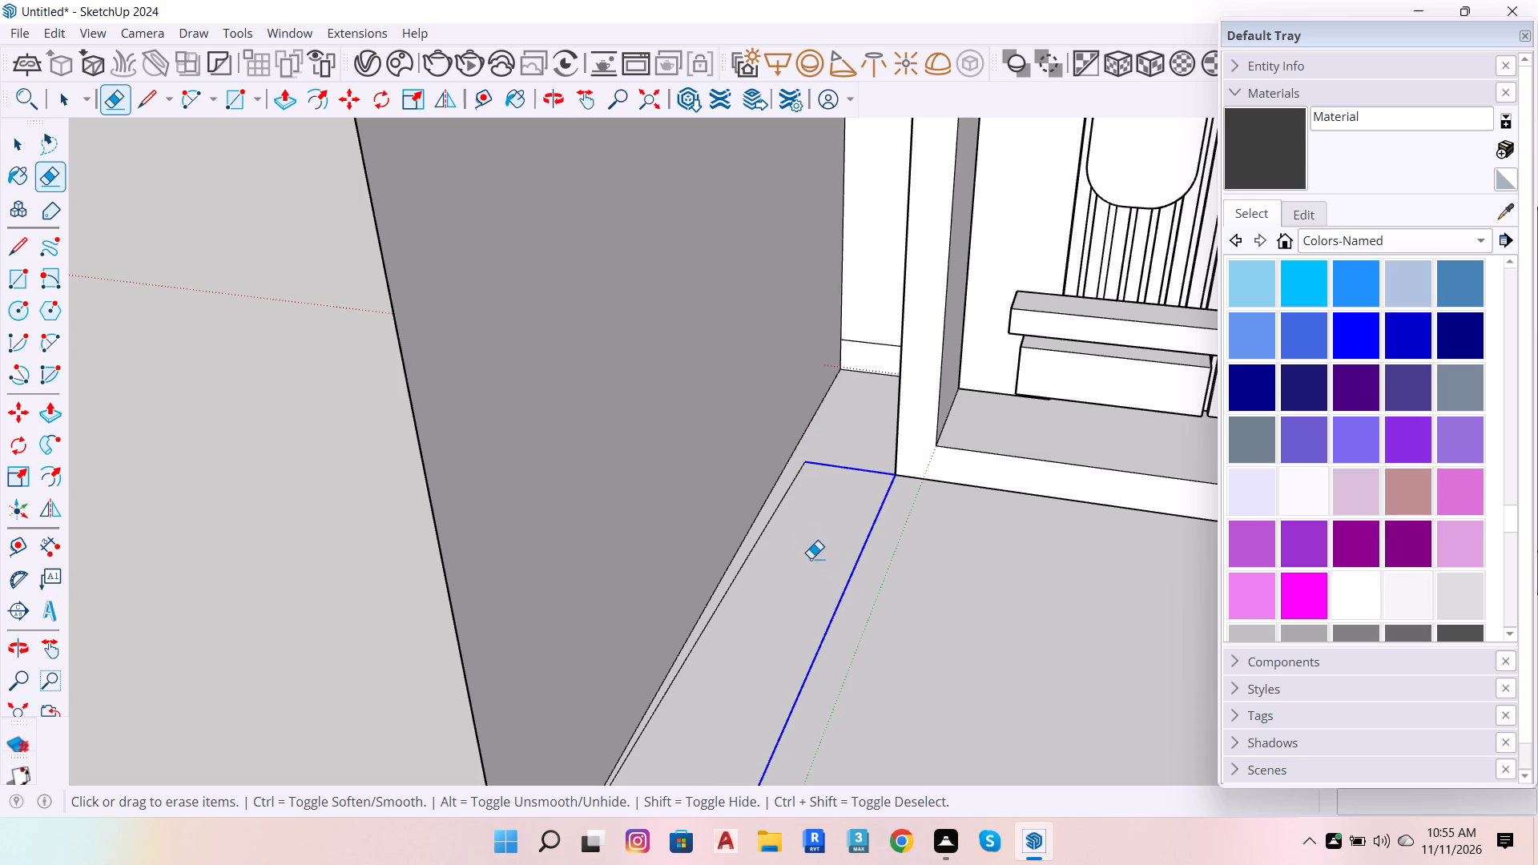
{"action": "left_click_drag", "start_coordinate": [811, 558], "coordinate": [771, 513]}
{"action": "scroll", "coordinate": [805, 613], "scroll_direction": "down", "scroll_amount": 11}
{"action": "scroll", "coordinate": [790, 570], "scroll_direction": "up", "scroll_amount": 6}
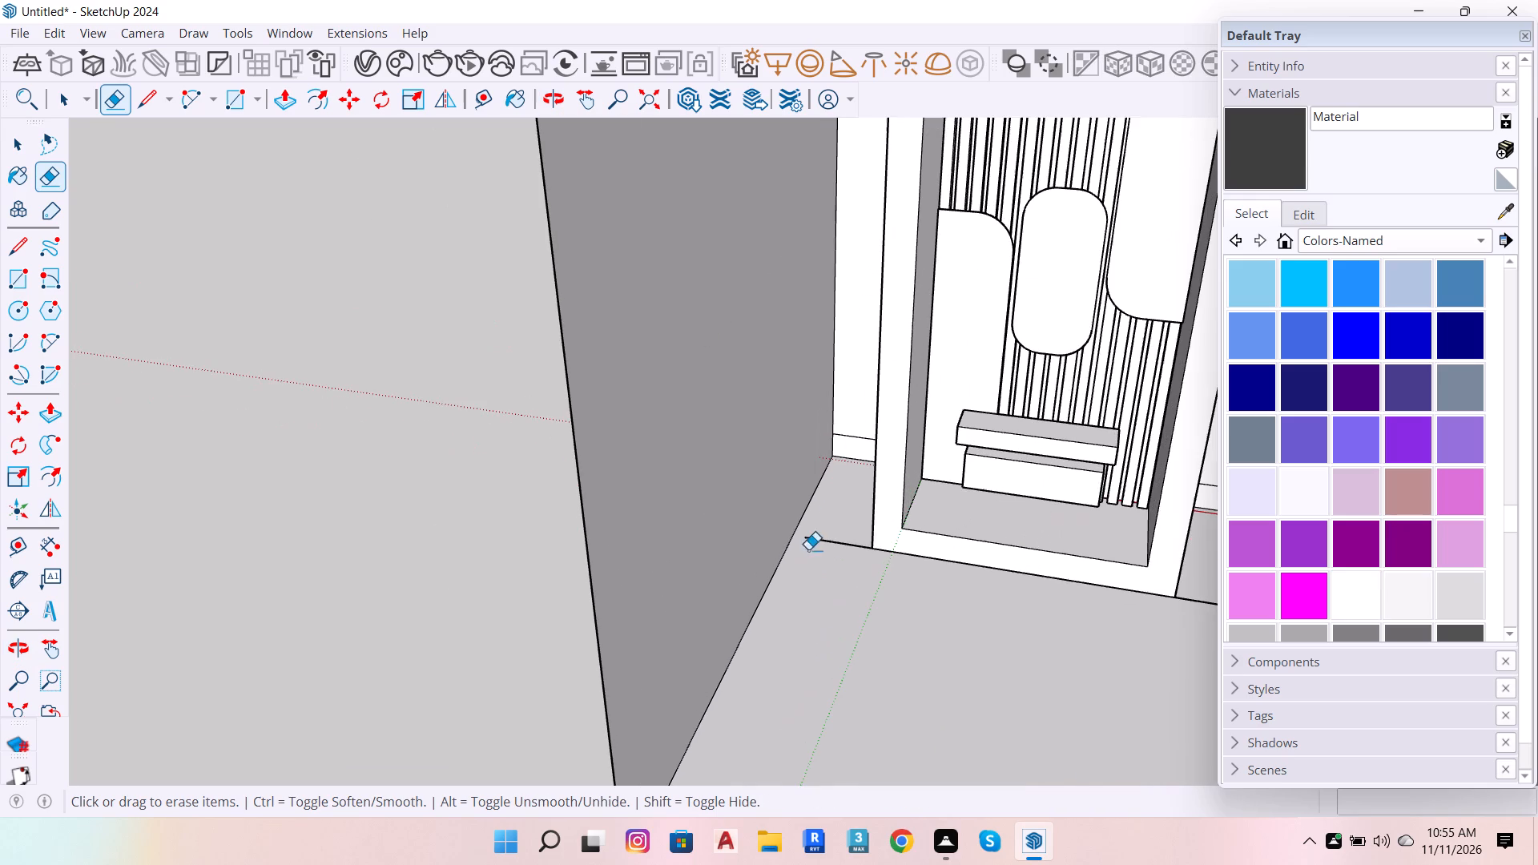
{"action": "left_click", "coordinate": [817, 538]}
Erase the horizontal seam between the back wall and the new strip along its bottom.
{"action": "scroll", "coordinate": [778, 616], "scroll_direction": "down", "scroll_amount": 7}
{"action": "scroll", "coordinate": [1013, 639], "scroll_direction": "up", "scroll_amount": 5}
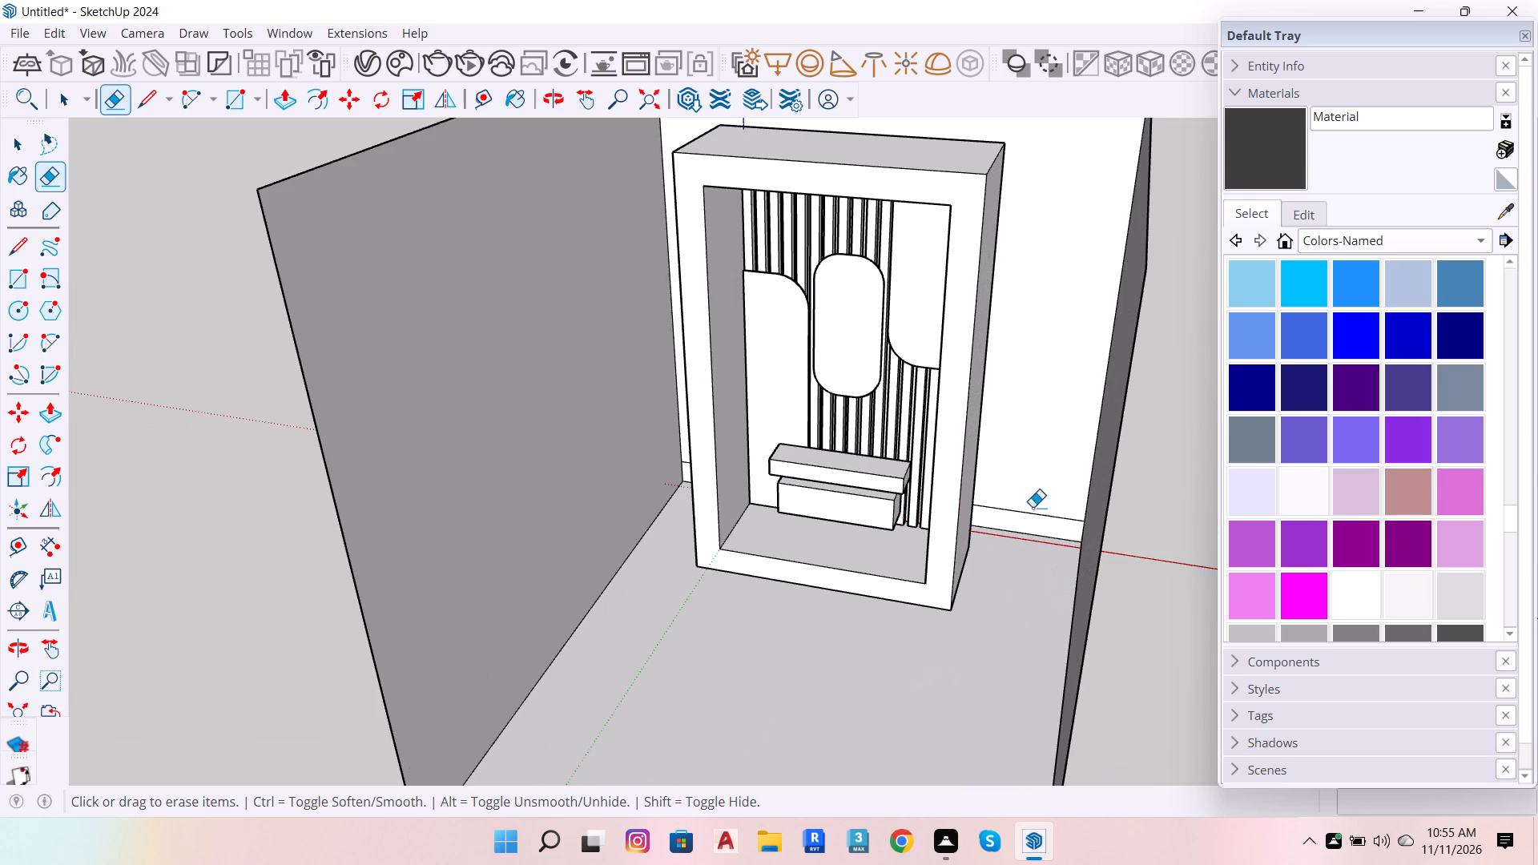
{"action": "left_click_drag", "start_coordinate": [1047, 498], "coordinate": [1049, 521]}
{"action": "scroll", "coordinate": [1104, 498], "scroll_direction": "down", "scroll_amount": 6}
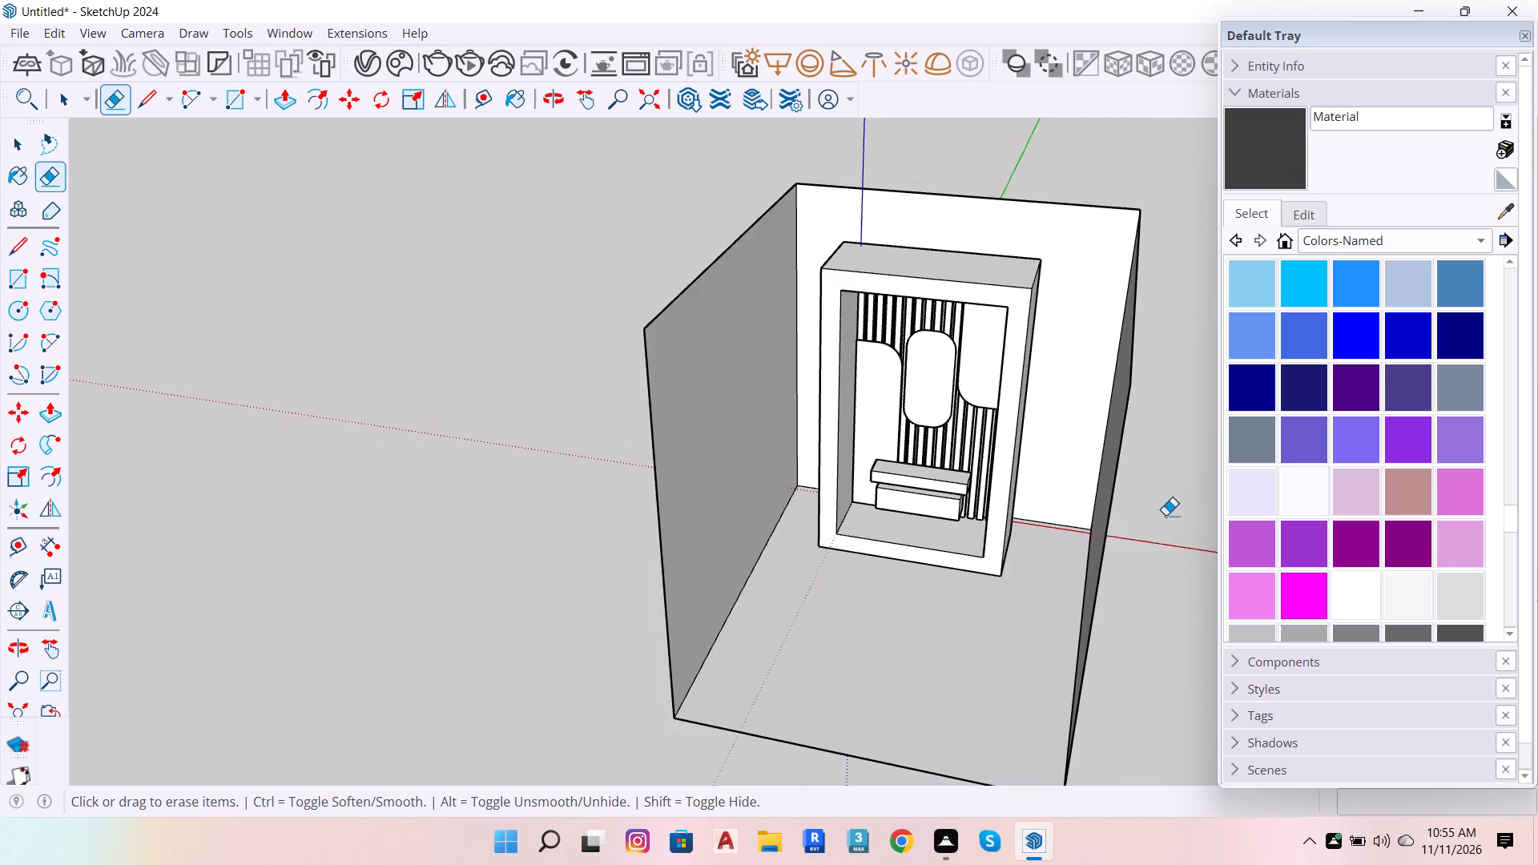
{"action": "scroll", "coordinate": [1192, 537], "scroll_direction": "down", "scroll_amount": 7}
{"action": "key", "text": "space"}
Frame the slatted panel from the front, centred between the side walls, and save this view as a new scene.
{"action": "scroll", "coordinate": [775, 568], "scroll_direction": "down", "scroll_amount": 7}
{"action": "scroll", "coordinate": [946, 653], "scroll_direction": "up", "scroll_amount": 6}
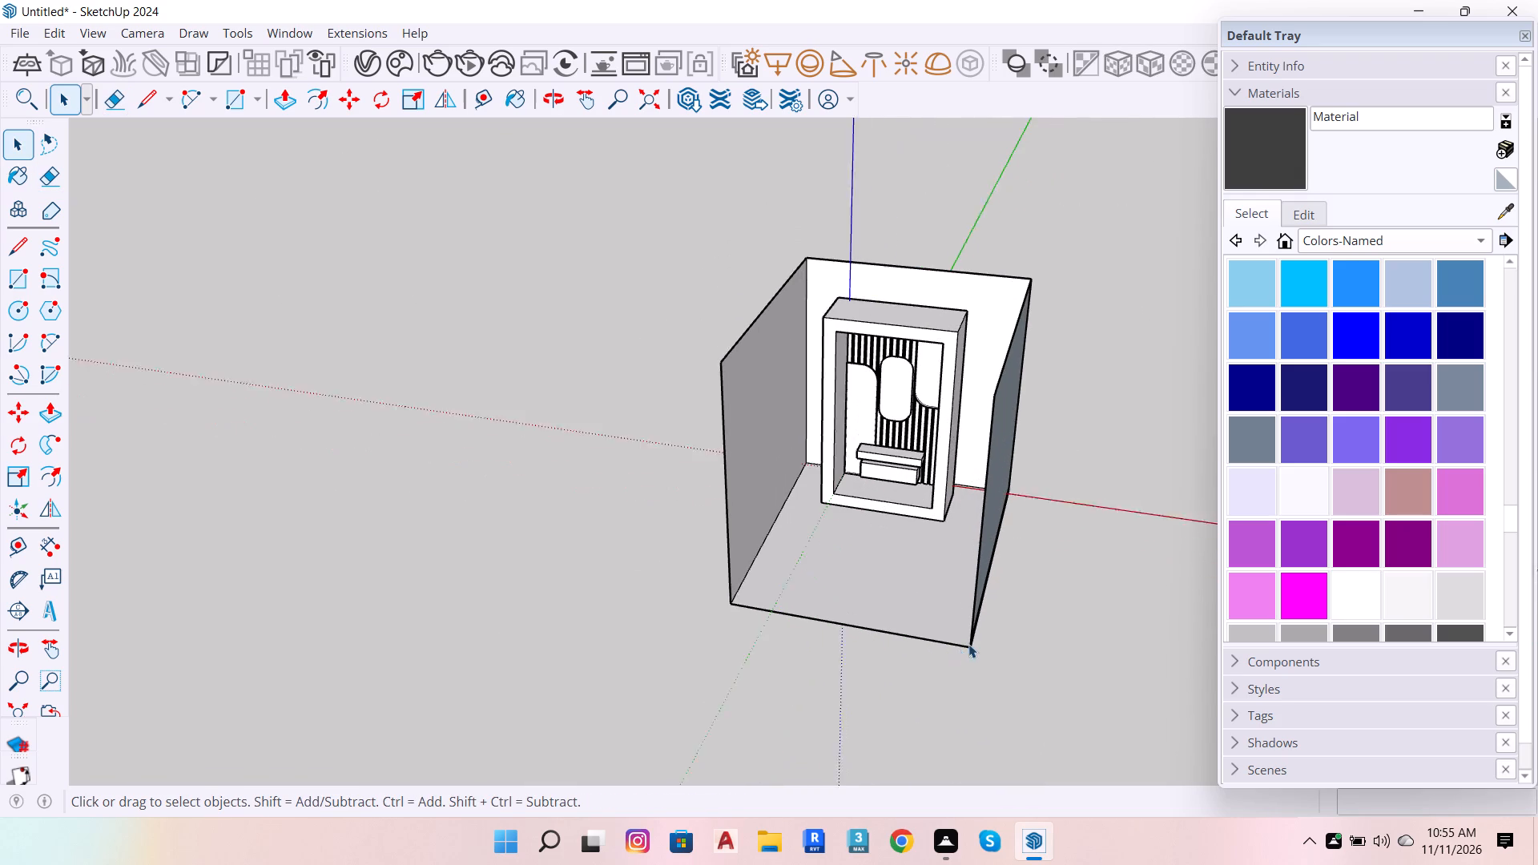
{"action": "scroll", "coordinate": [968, 644], "scroll_direction": "up", "scroll_amount": 1}
{"action": "key", "text": "o"}
{"action": "left_click_drag", "start_coordinate": [878, 608], "coordinate": [1003, 574]}
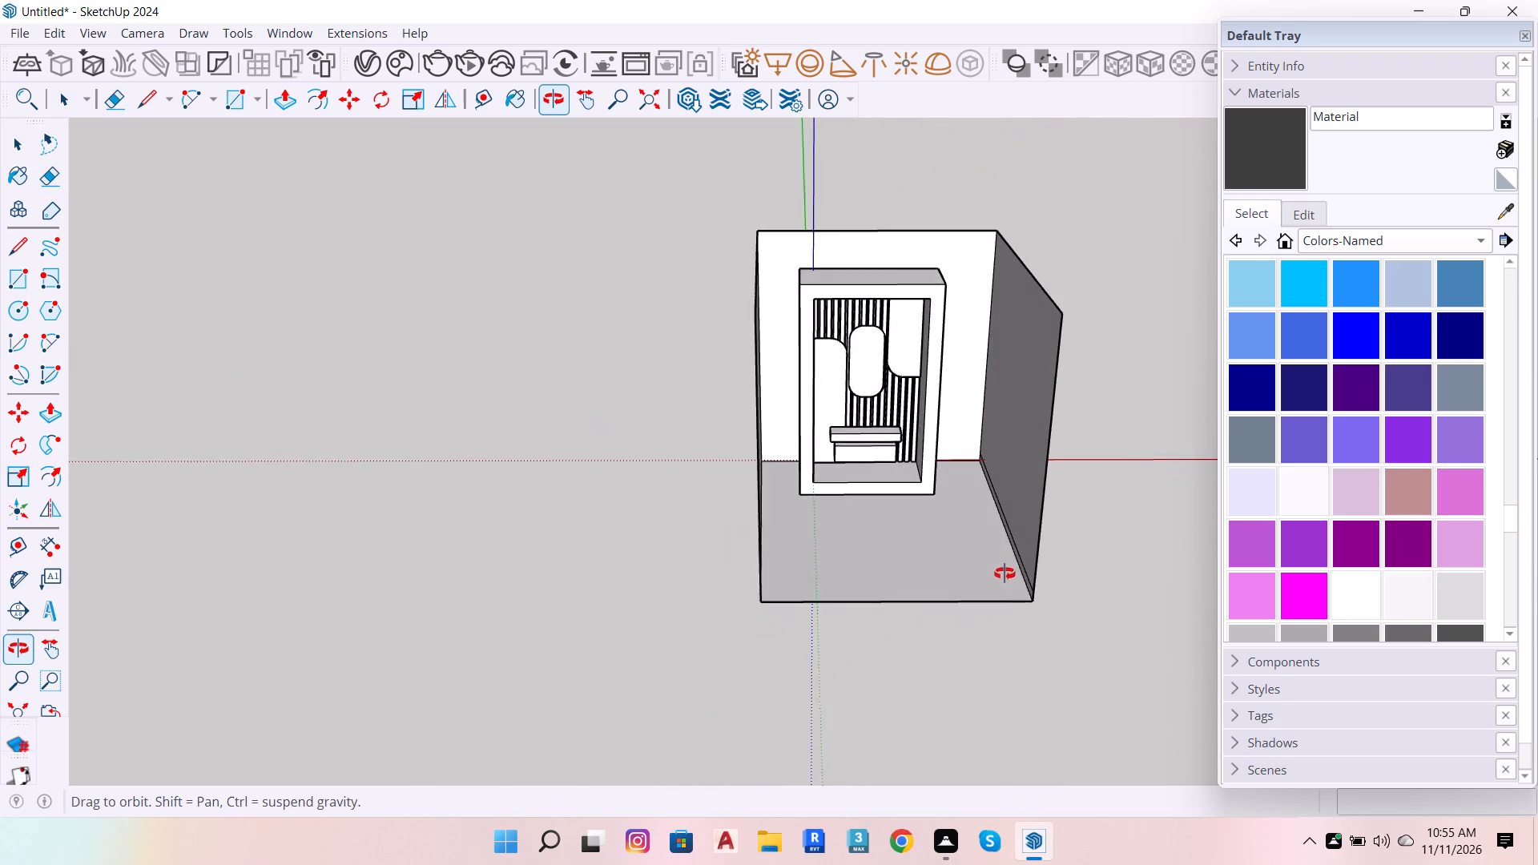
{"action": "scroll", "coordinate": [1005, 409], "scroll_direction": "up", "scroll_amount": 7}
{"action": "scroll", "coordinate": [980, 710], "scroll_direction": "down", "scroll_amount": 4}
{"action": "left_click_drag", "start_coordinate": [881, 518], "coordinate": [876, 431]}
{"action": "scroll", "coordinate": [851, 407], "scroll_direction": "up", "scroll_amount": 6}
{"action": "left_click_drag", "start_coordinate": [830, 297], "coordinate": [831, 166]}
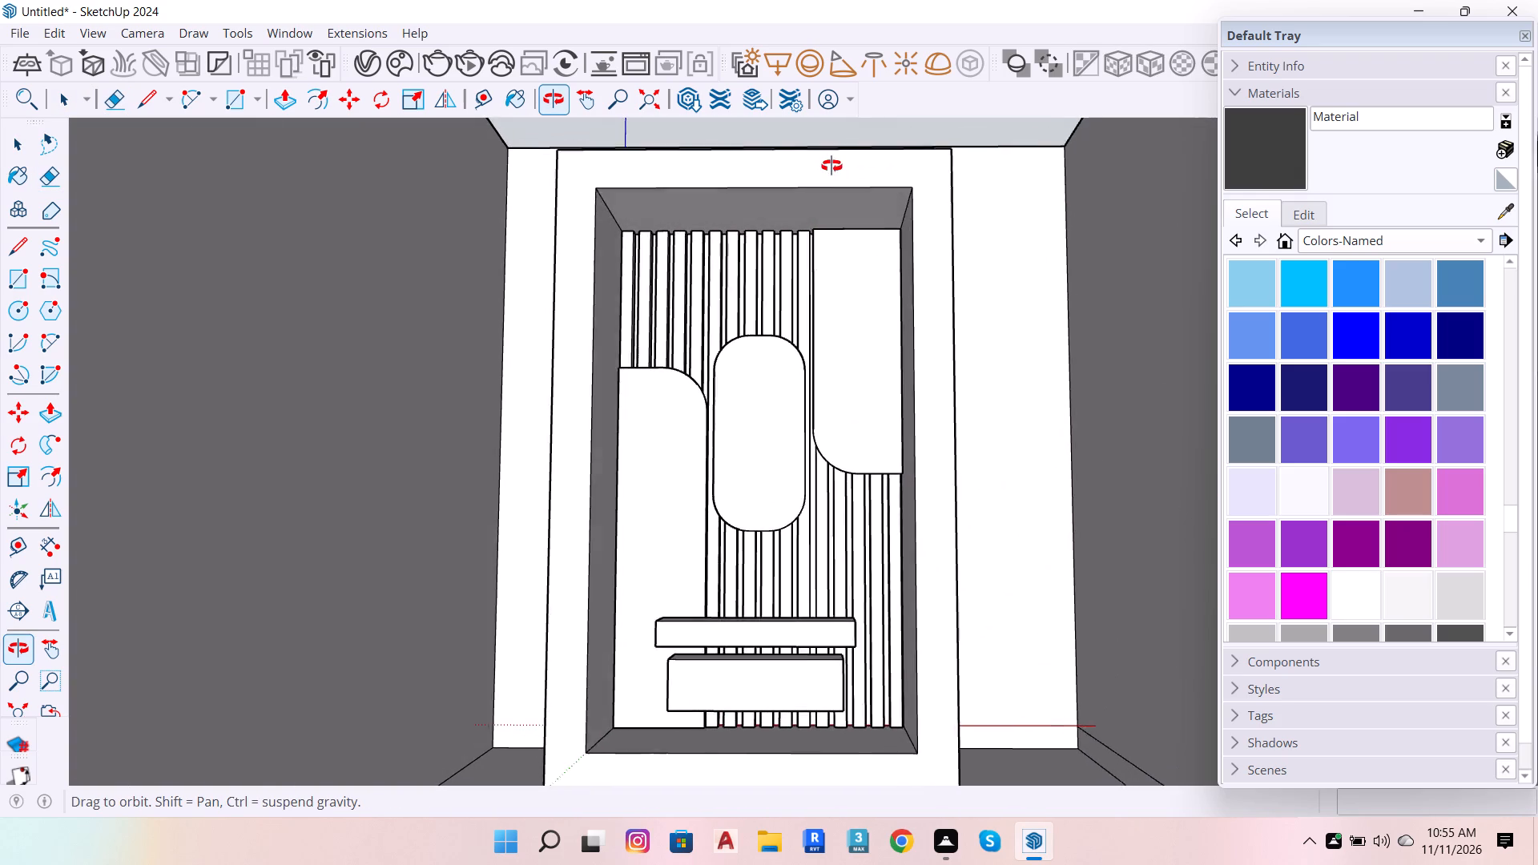
{"action": "left_click_drag", "start_coordinate": [831, 166], "coordinate": [840, 187]}
{"action": "scroll", "coordinate": [859, 423], "scroll_direction": "up", "scroll_amount": 1}
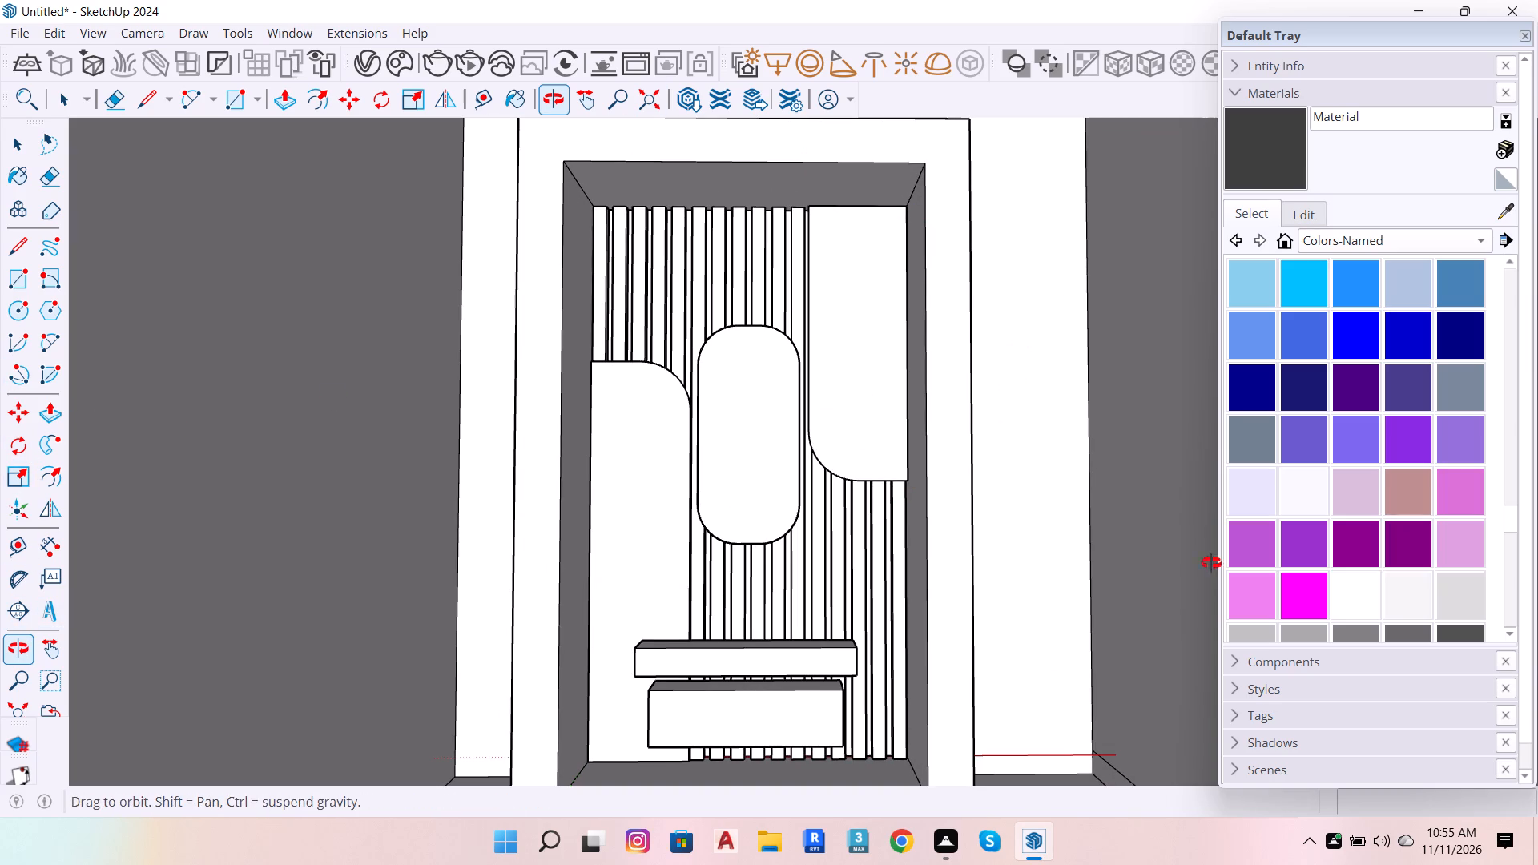
{"action": "scroll", "coordinate": [1306, 714], "scroll_direction": "down", "scroll_amount": 4}
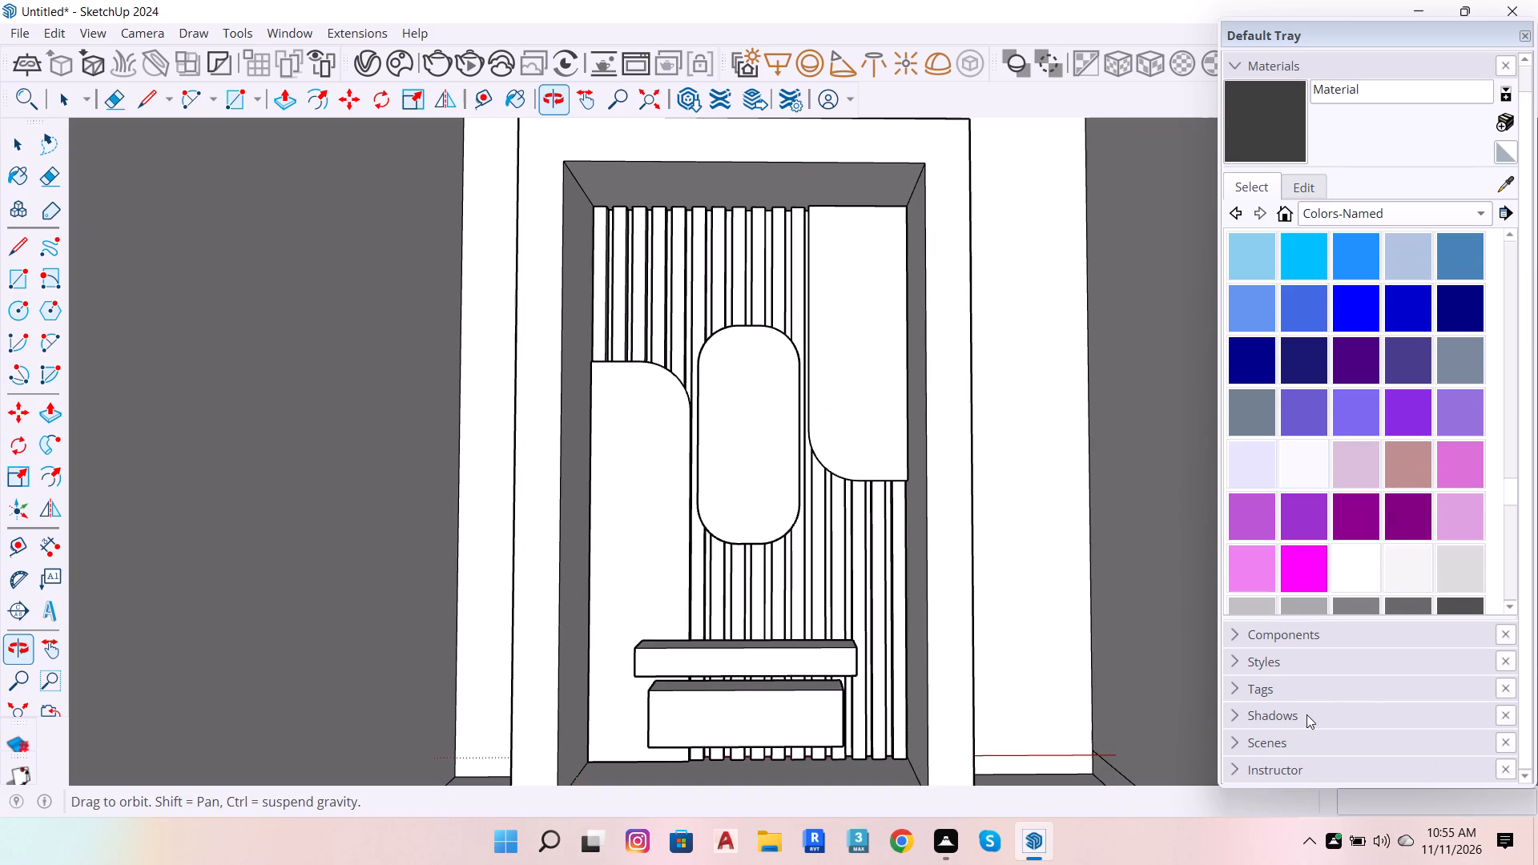
{"action": "scroll", "coordinate": [1306, 714], "scroll_direction": "down", "scroll_amount": 1}
{"action": "left_click", "coordinate": [1286, 746]}
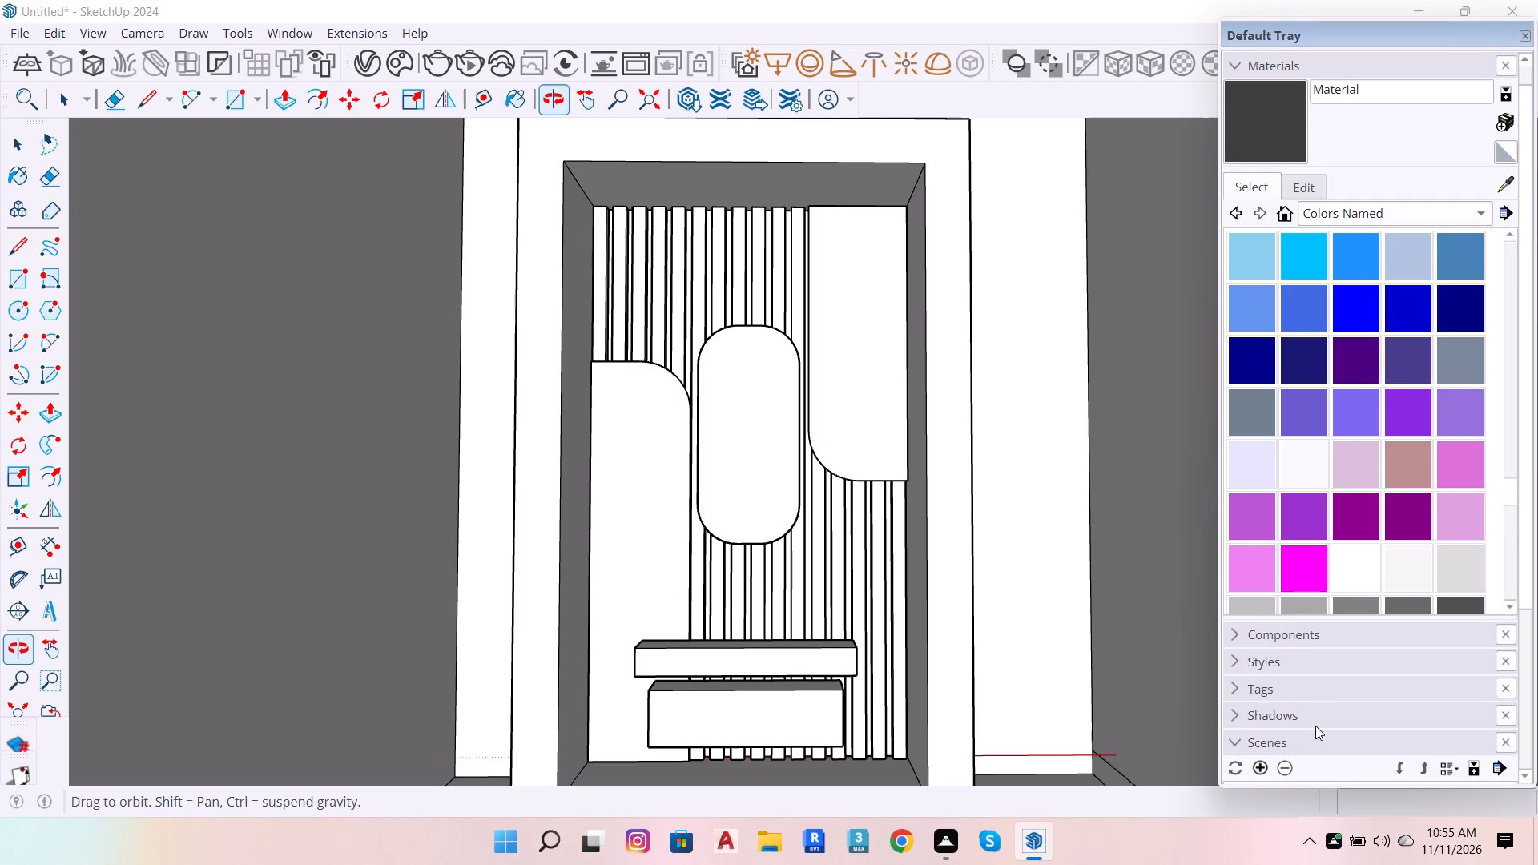
{"action": "left_click", "coordinate": [1260, 771]}
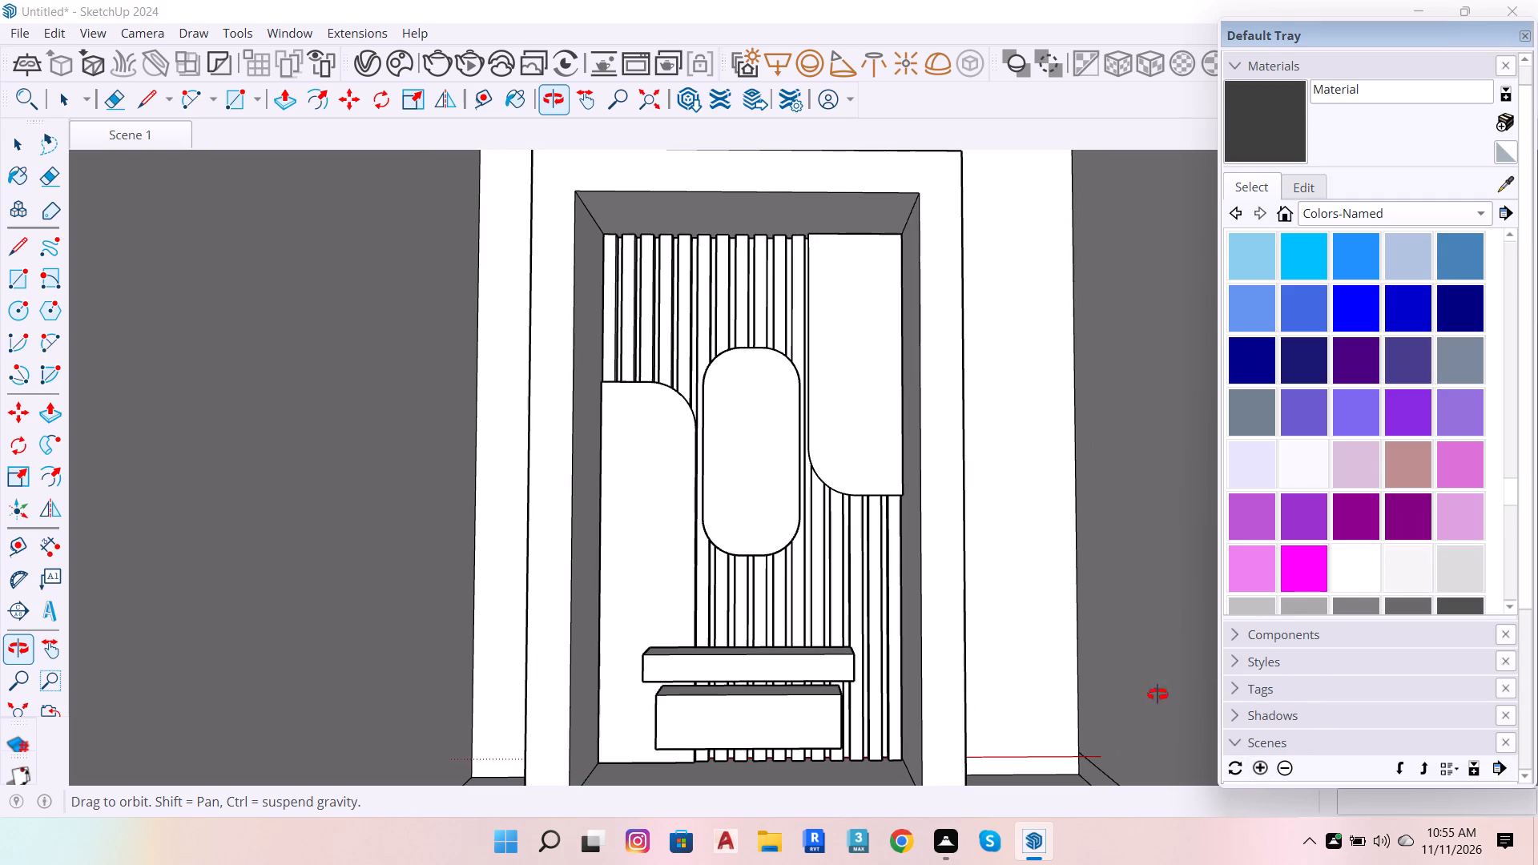
Draw a front wall rectangle closing the room, from the left wall's top front corner to the right wall's bottom front corner.
{"action": "scroll", "coordinate": [837, 456], "scroll_direction": "down", "scroll_amount": 12}
{"action": "scroll", "coordinate": [1360, 678], "scroll_direction": "down", "scroll_amount": 7}
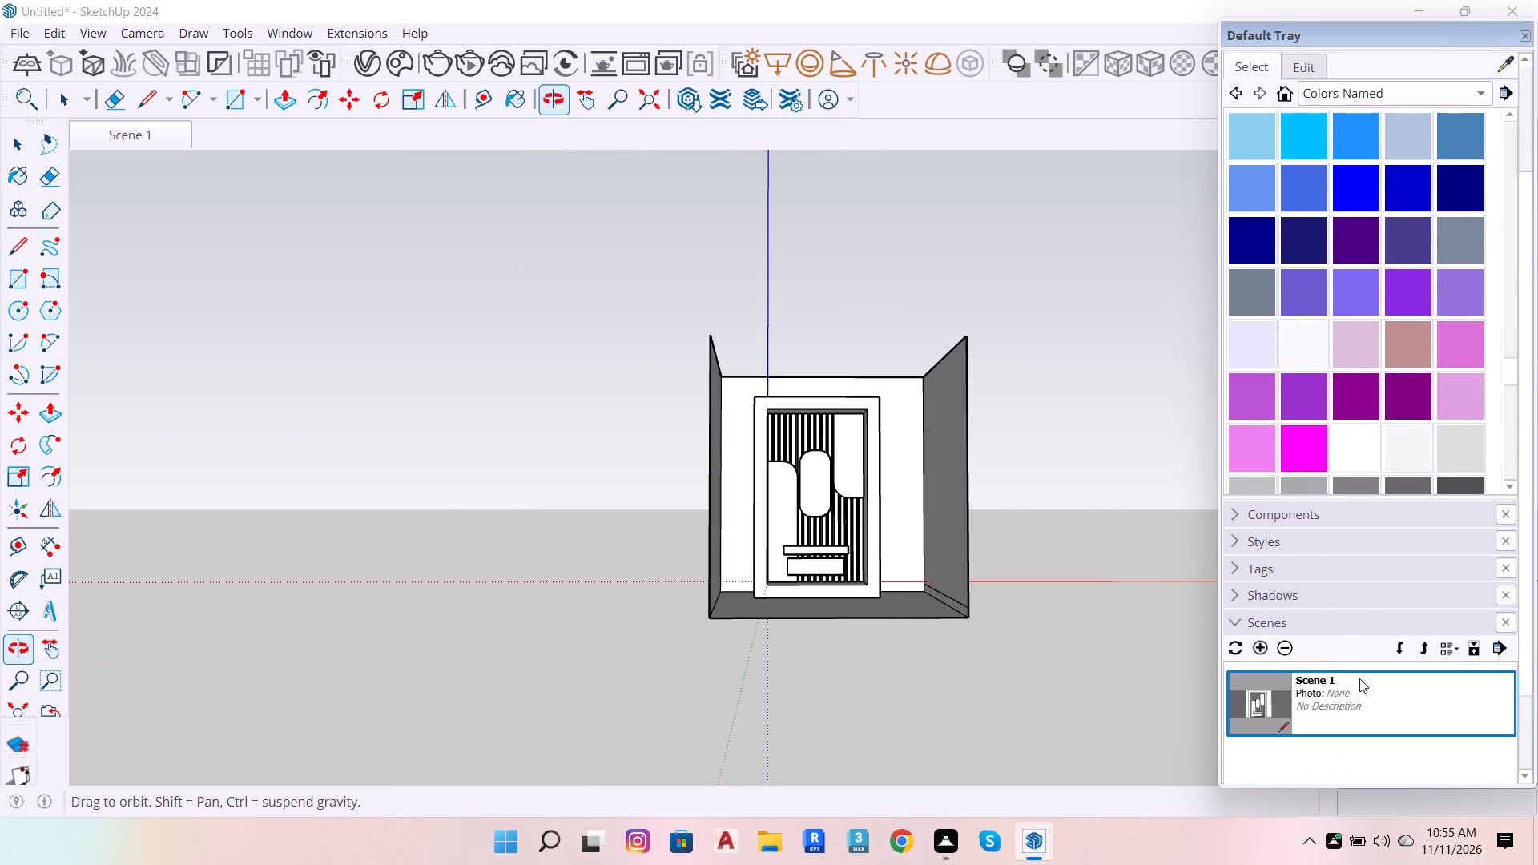
{"action": "scroll", "coordinate": [844, 436], "scroll_direction": "up", "scroll_amount": 5}
{"action": "scroll", "coordinate": [863, 443], "scroll_direction": "down", "scroll_amount": 4}
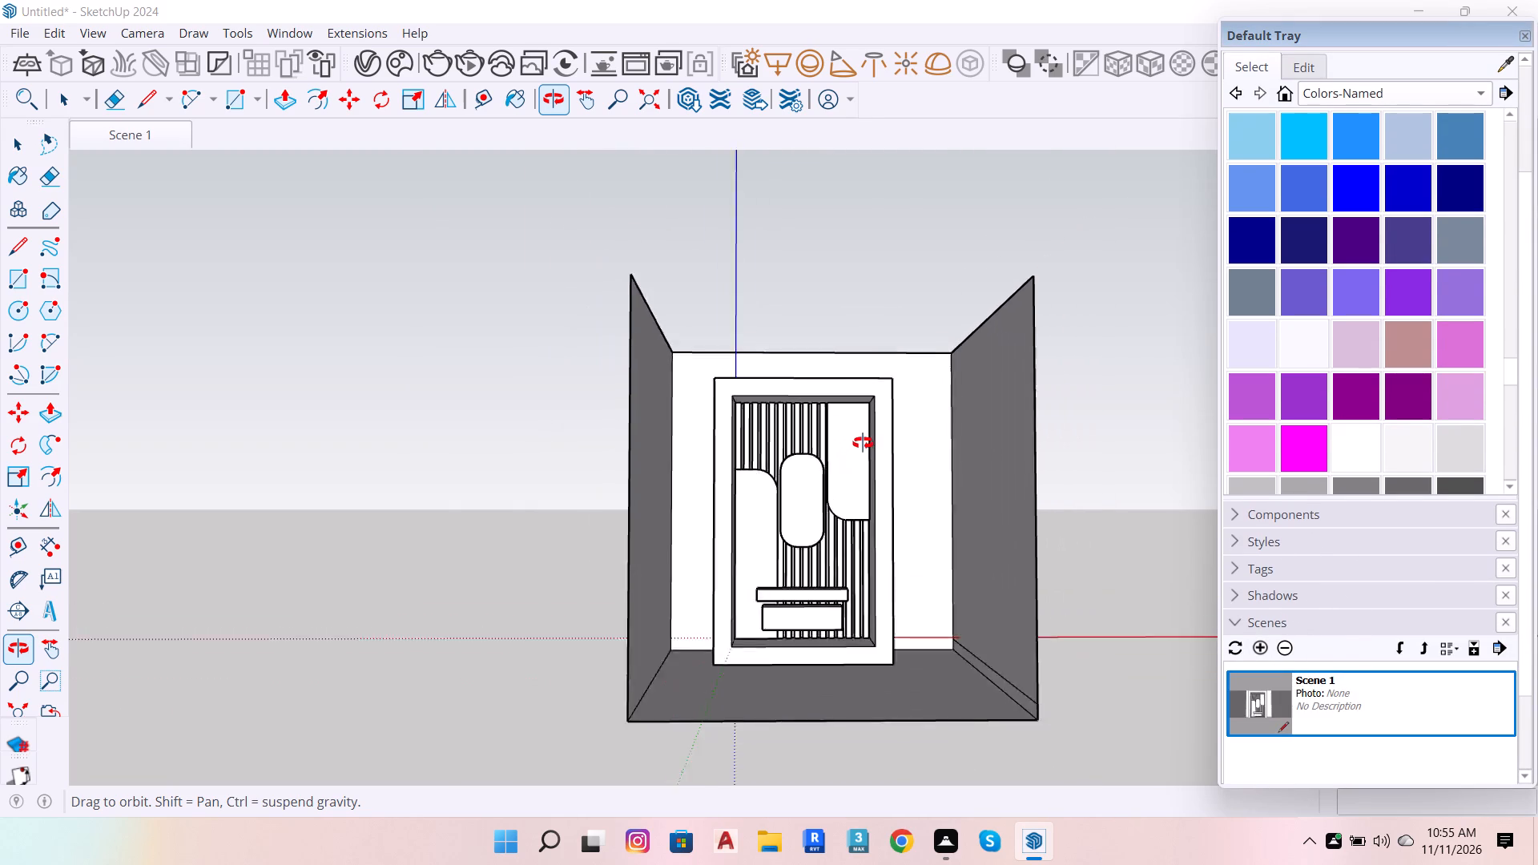
{"action": "key", "text": "space"}
{"action": "key", "text": "r"}
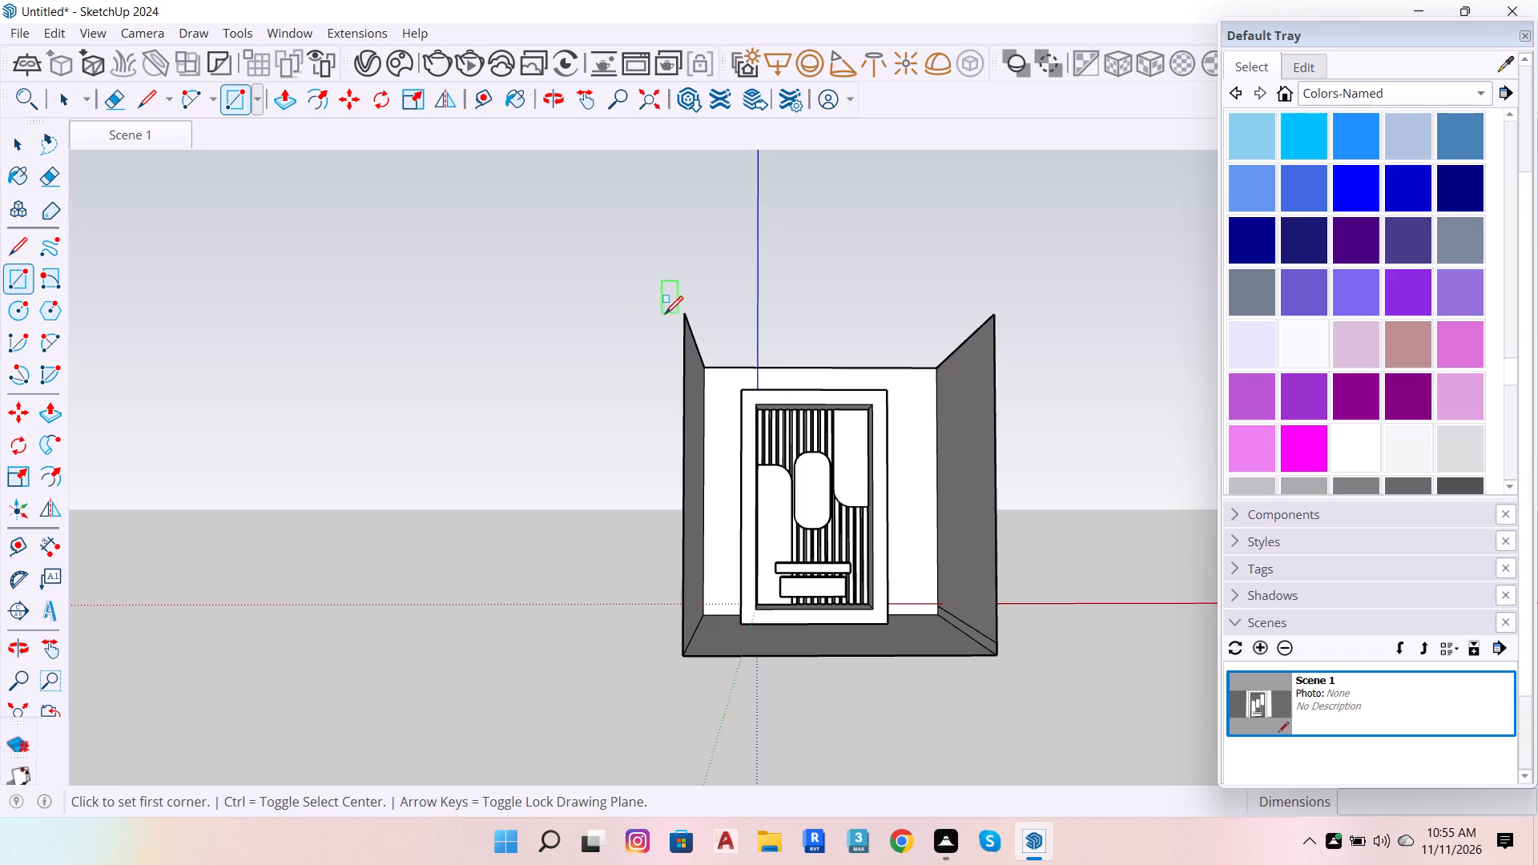
{"action": "left_click", "coordinate": [687, 316]}
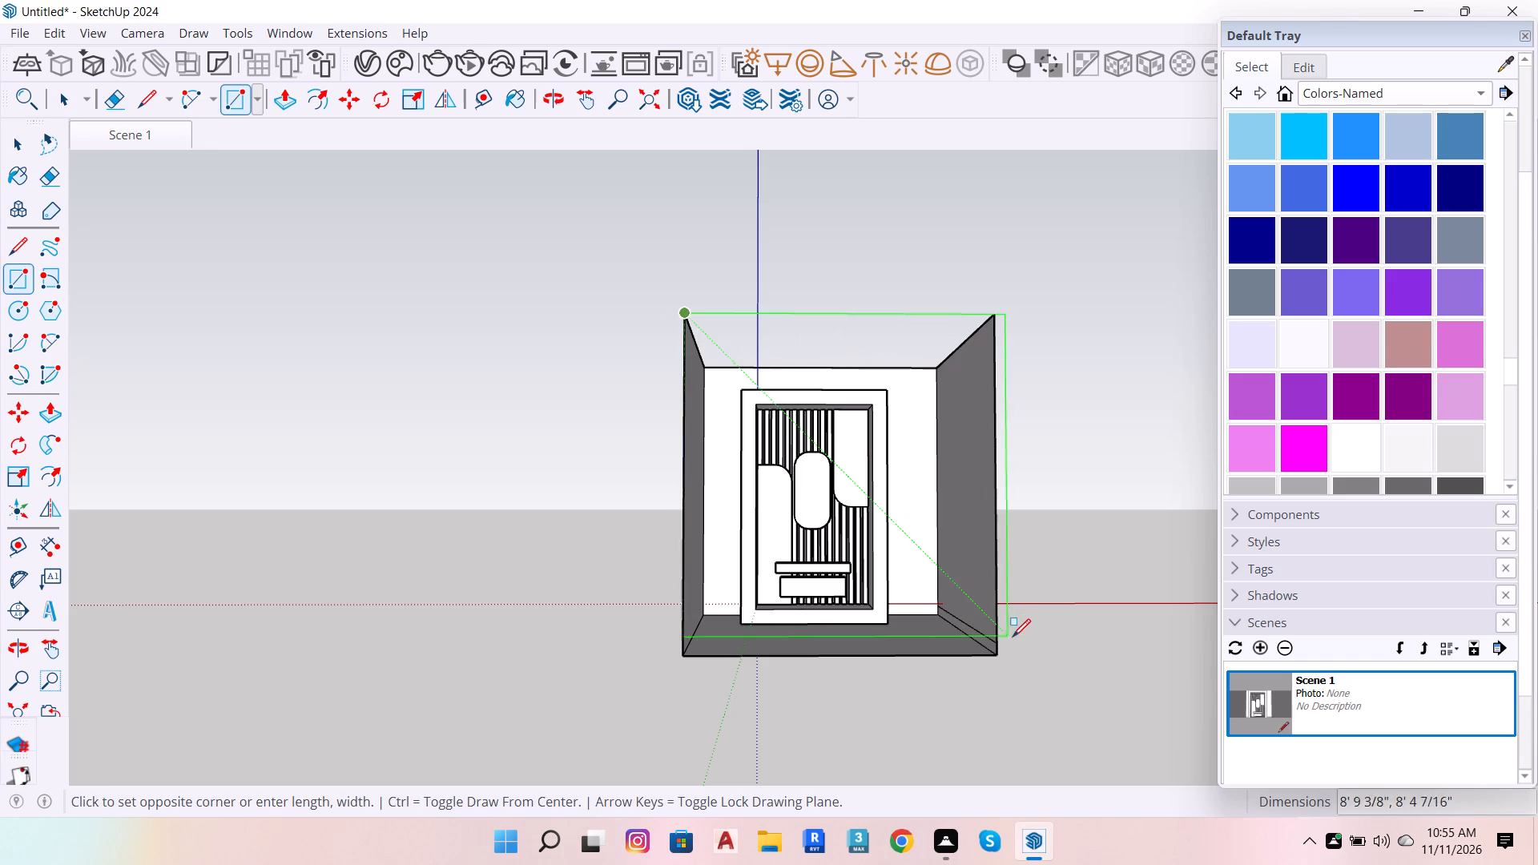
{"action": "left_click", "coordinate": [996, 652]}
{"action": "key", "text": "space"}
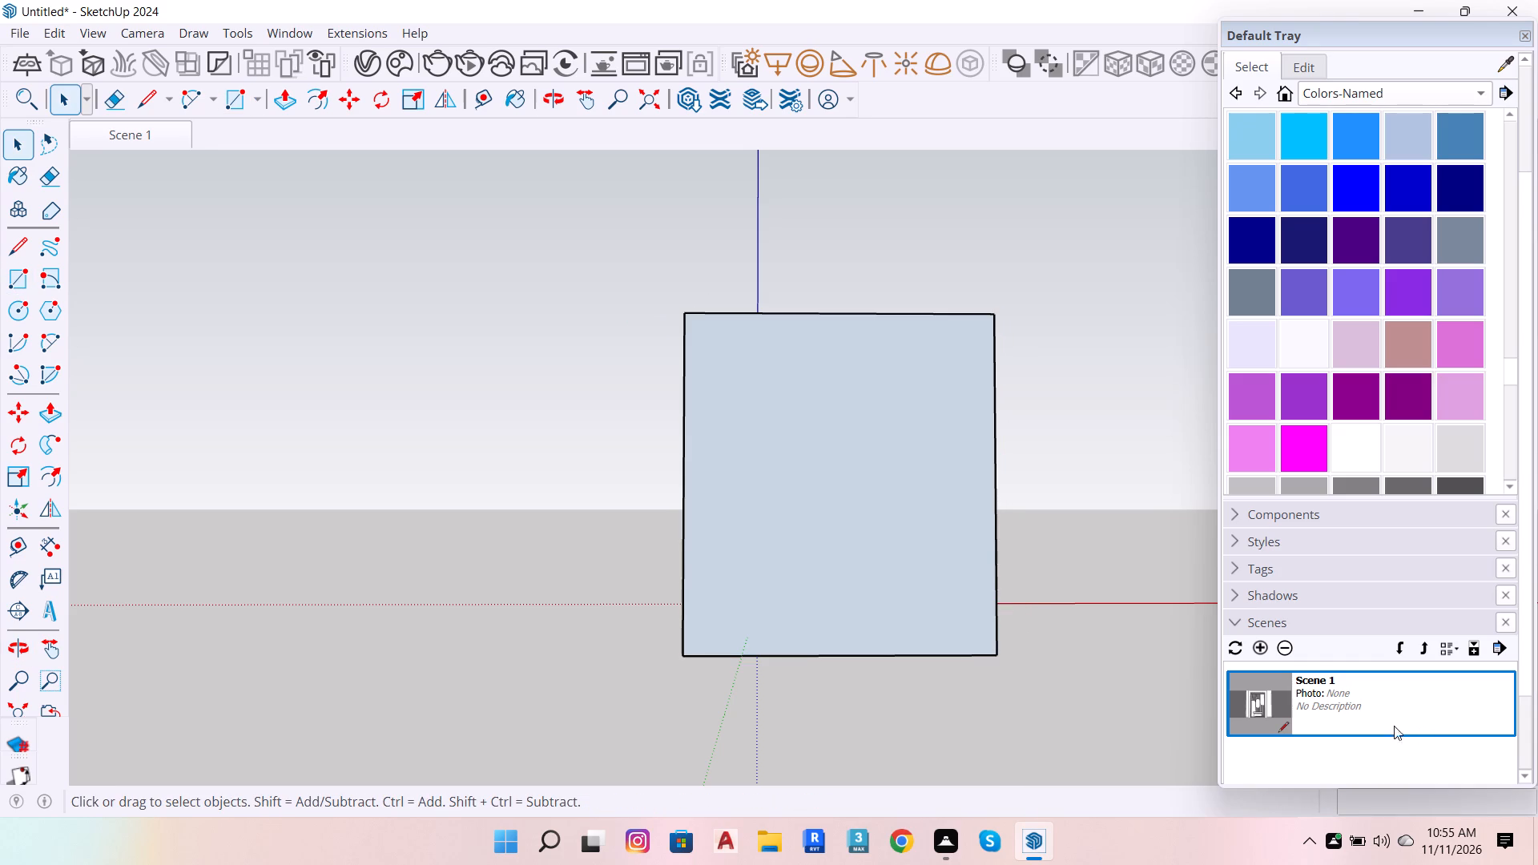
Check the enclosed room from above and recall the saved scene.
{"action": "scroll", "coordinate": [1087, 794], "scroll_direction": "down", "scroll_amount": 6}
{"action": "key", "text": "o"}
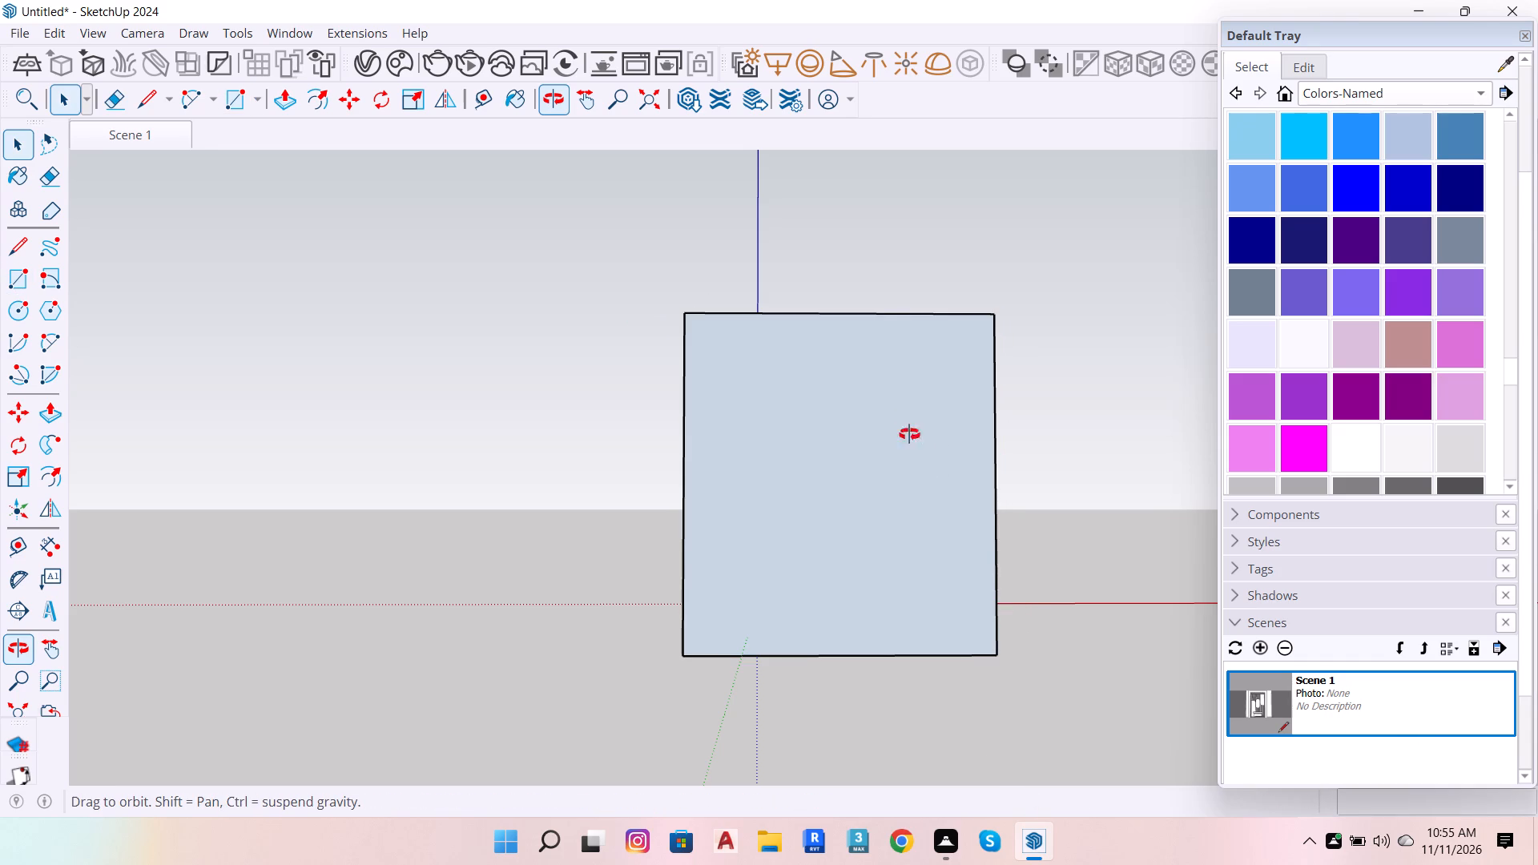
{"action": "left_click_drag", "start_coordinate": [902, 334], "coordinate": [888, 483]}
{"action": "key", "text": "space"}
{"action": "left_click", "coordinate": [1244, 702]}
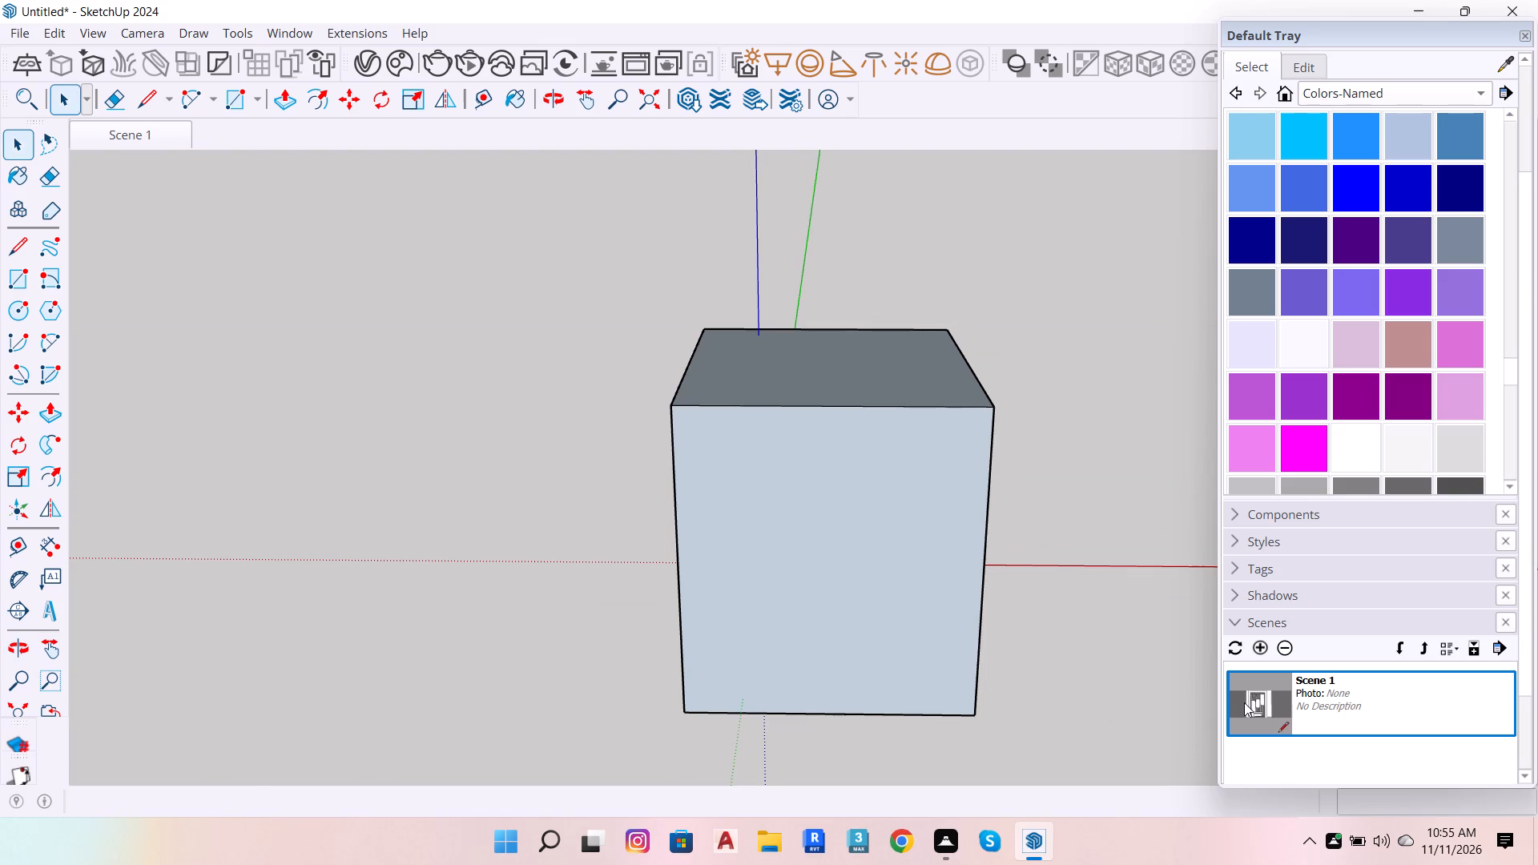
{"action": "left_click", "coordinate": [1267, 712]}
{"action": "double_click", "coordinate": [1266, 711]}
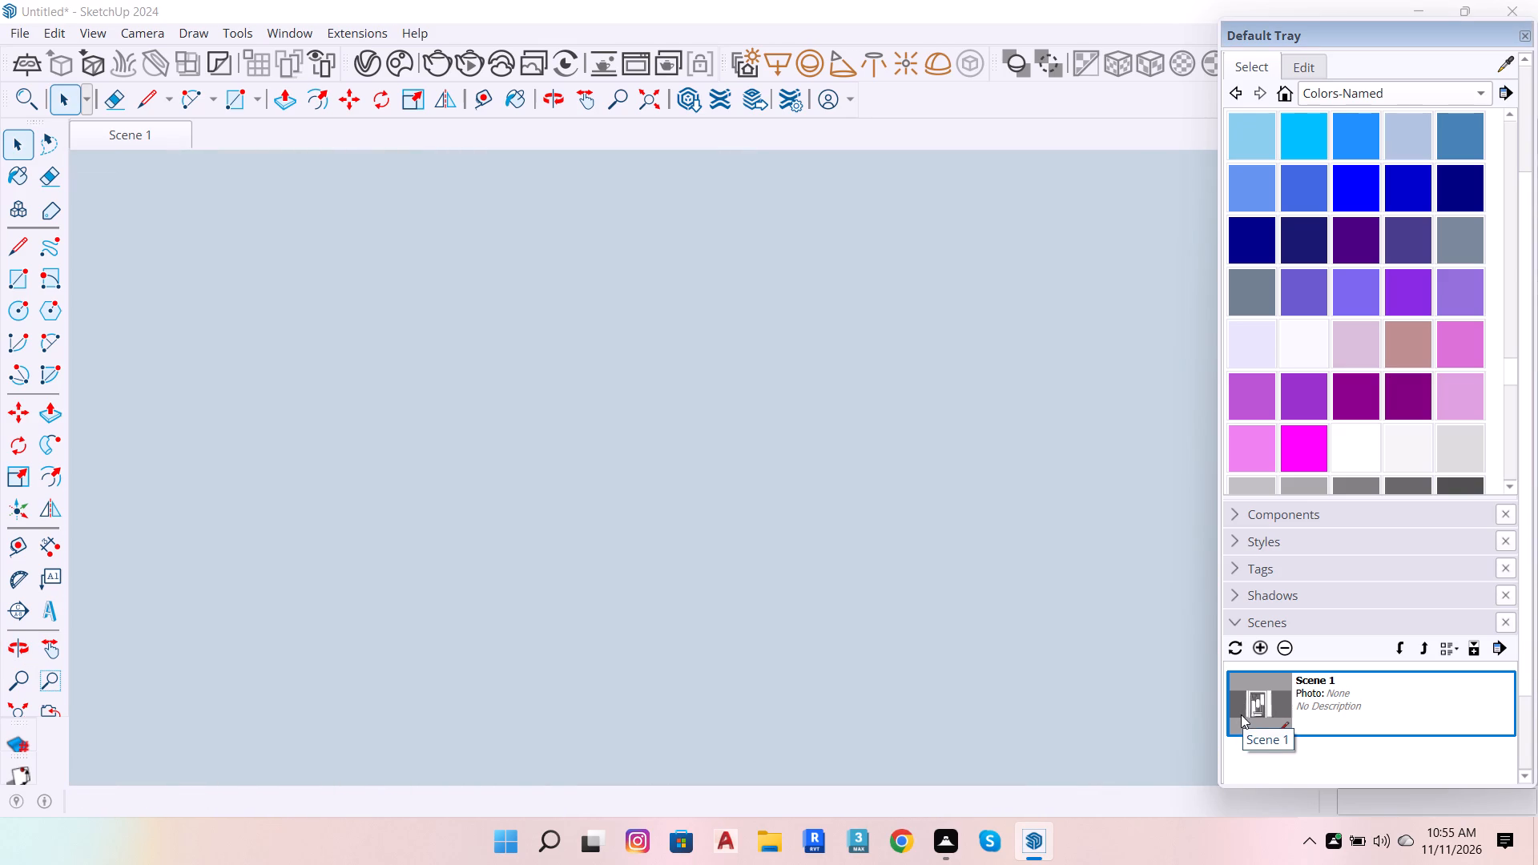
Bring the view inside the closed room, facing the slatted panel and its boxes.
{"action": "scroll", "coordinate": [728, 743], "scroll_direction": "up", "scroll_amount": 20}
{"action": "scroll", "coordinate": [728, 743], "scroll_direction": "up", "scroll_amount": 12}
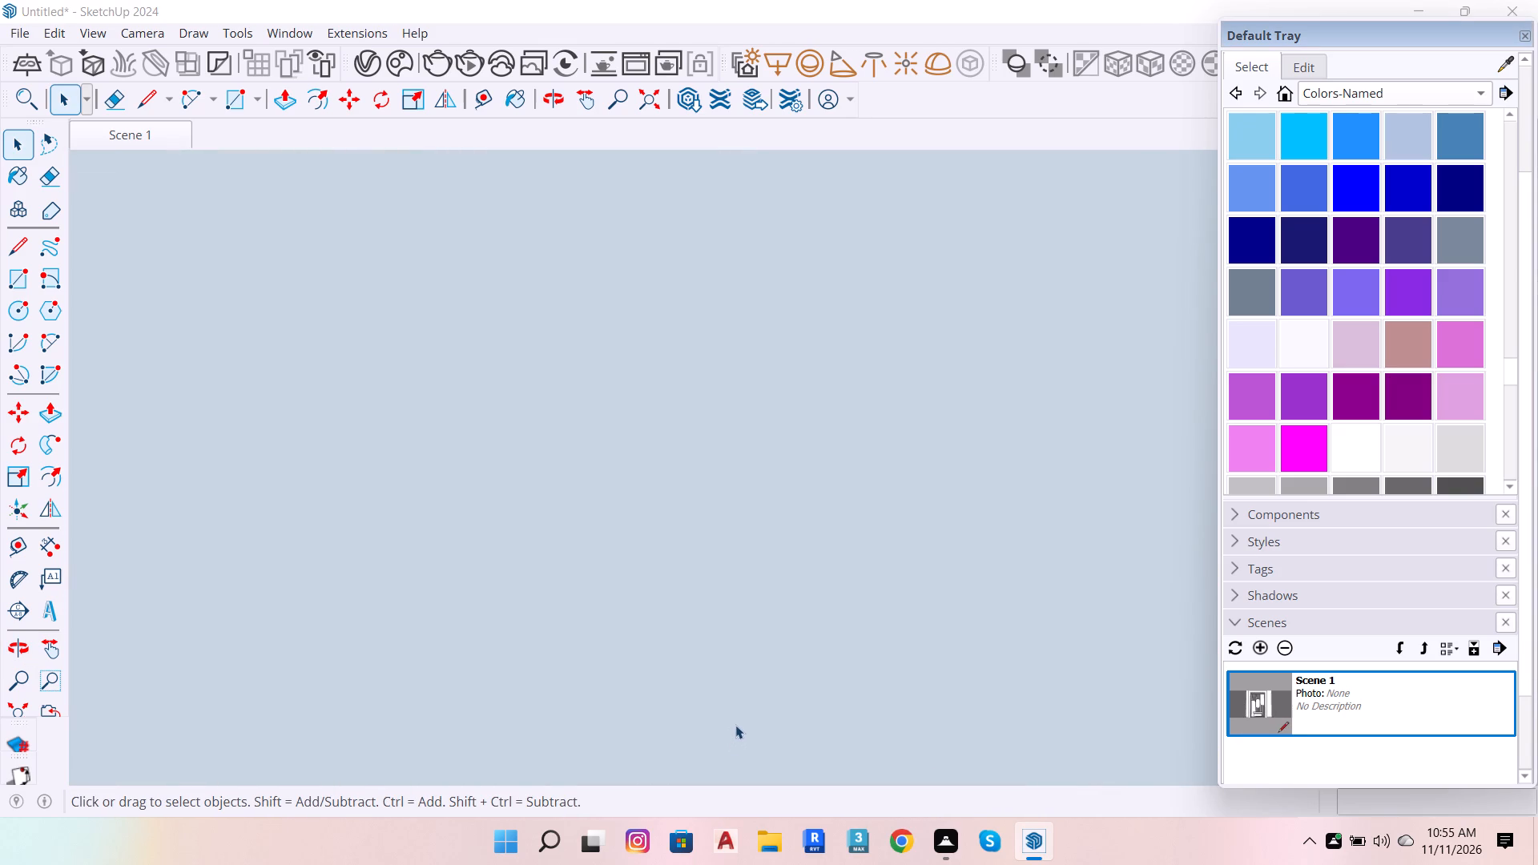
{"action": "scroll", "coordinate": [735, 725], "scroll_direction": "up", "scroll_amount": 16}
{"action": "scroll", "coordinate": [750, 718], "scroll_direction": "up", "scroll_amount": 20}
{"action": "scroll", "coordinate": [750, 718], "scroll_direction": "up", "scroll_amount": 4}
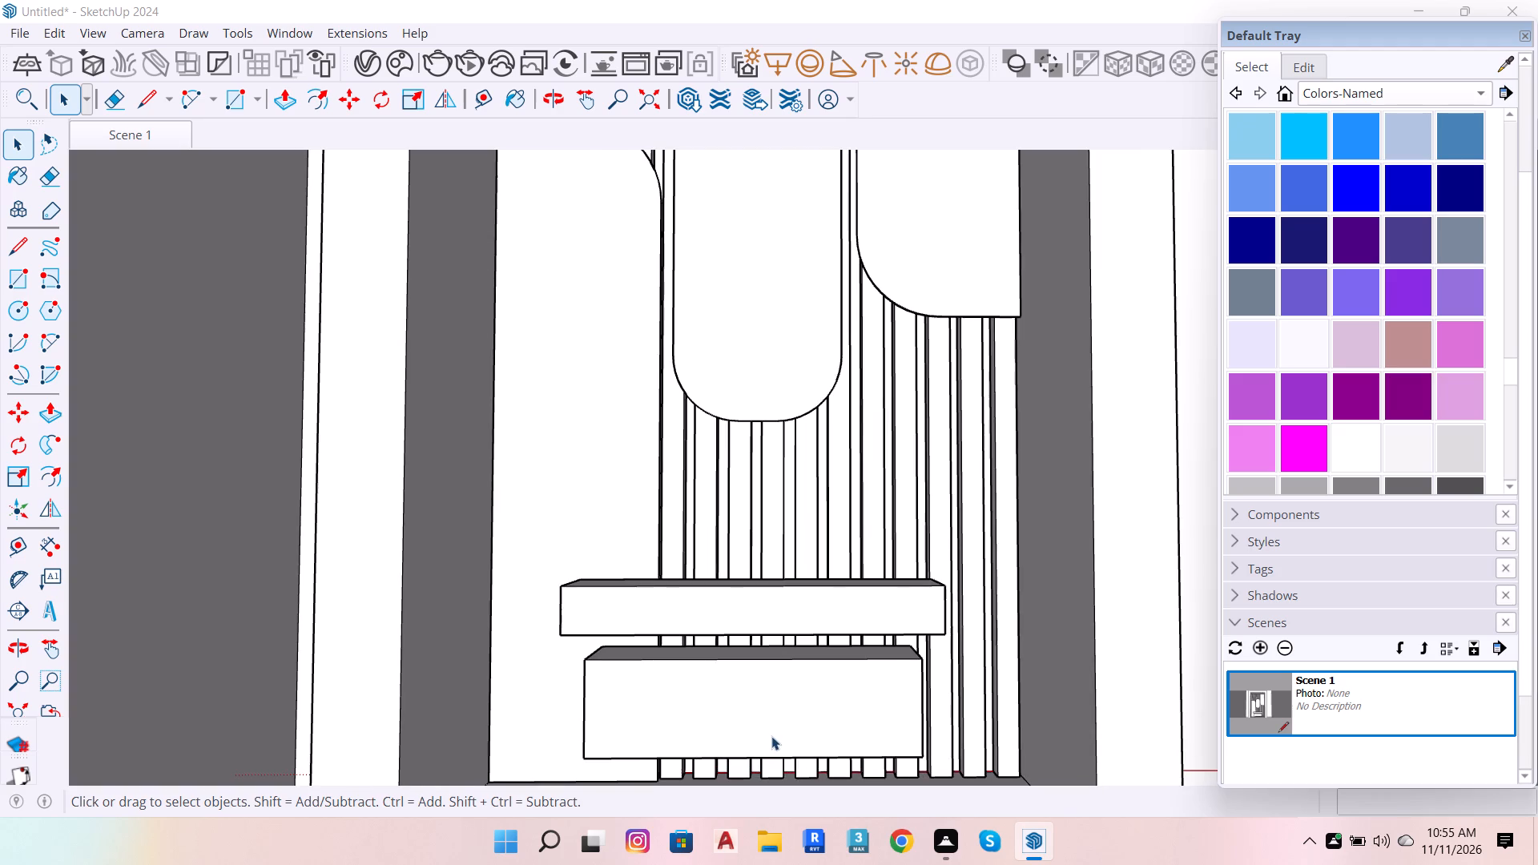
{"action": "scroll", "coordinate": [852, 707], "scroll_direction": "down", "scroll_amount": 3}
{"action": "scroll", "coordinate": [851, 692], "scroll_direction": "up", "scroll_amount": 13}
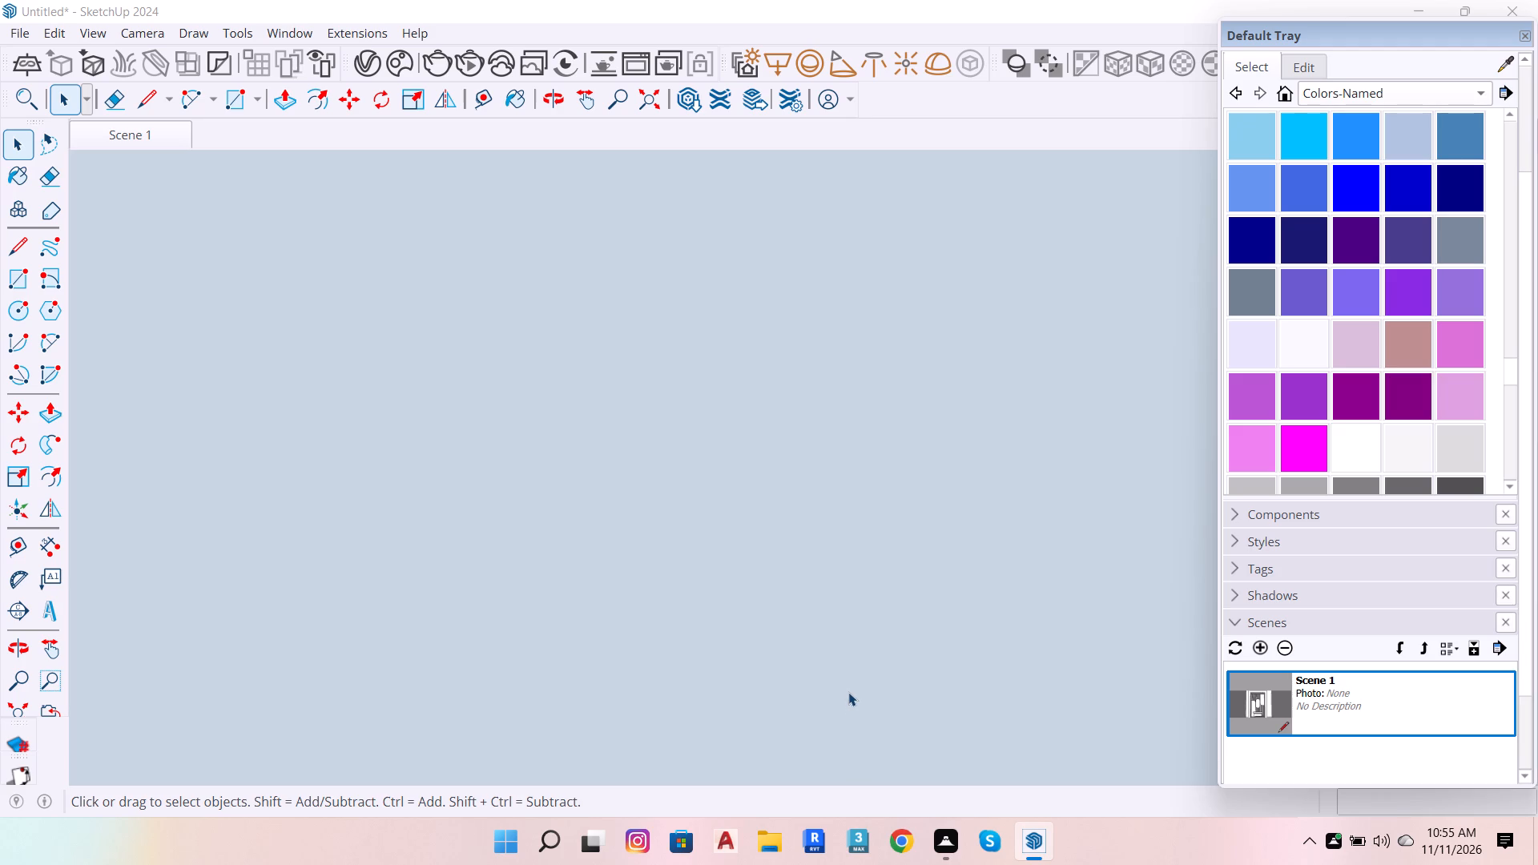
{"action": "scroll", "coordinate": [848, 692], "scroll_direction": "up", "scroll_amount": 6}
{"action": "scroll", "coordinate": [811, 641], "scroll_direction": "up", "scroll_amount": 20}
{"action": "scroll", "coordinate": [811, 641], "scroll_direction": "up", "scroll_amount": 17}
Undock the Large Tool Set and raise it until its hidden camera tools at the end are reachable.
{"action": "scroll", "coordinate": [799, 639], "scroll_direction": "down", "scroll_amount": 1}
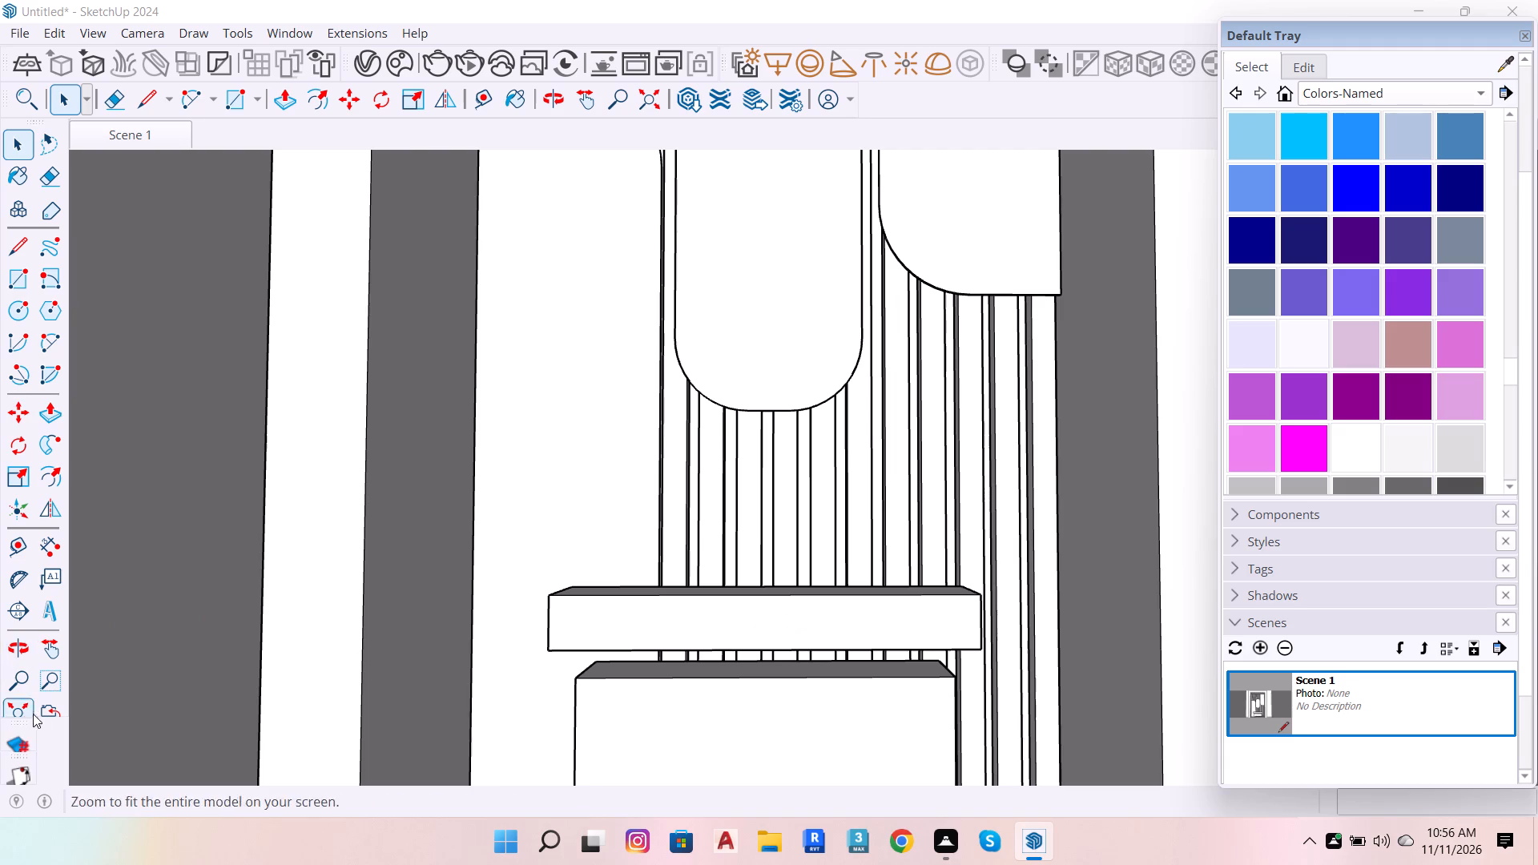
{"action": "scroll", "coordinate": [39, 690], "scroll_direction": "down", "scroll_amount": 7}
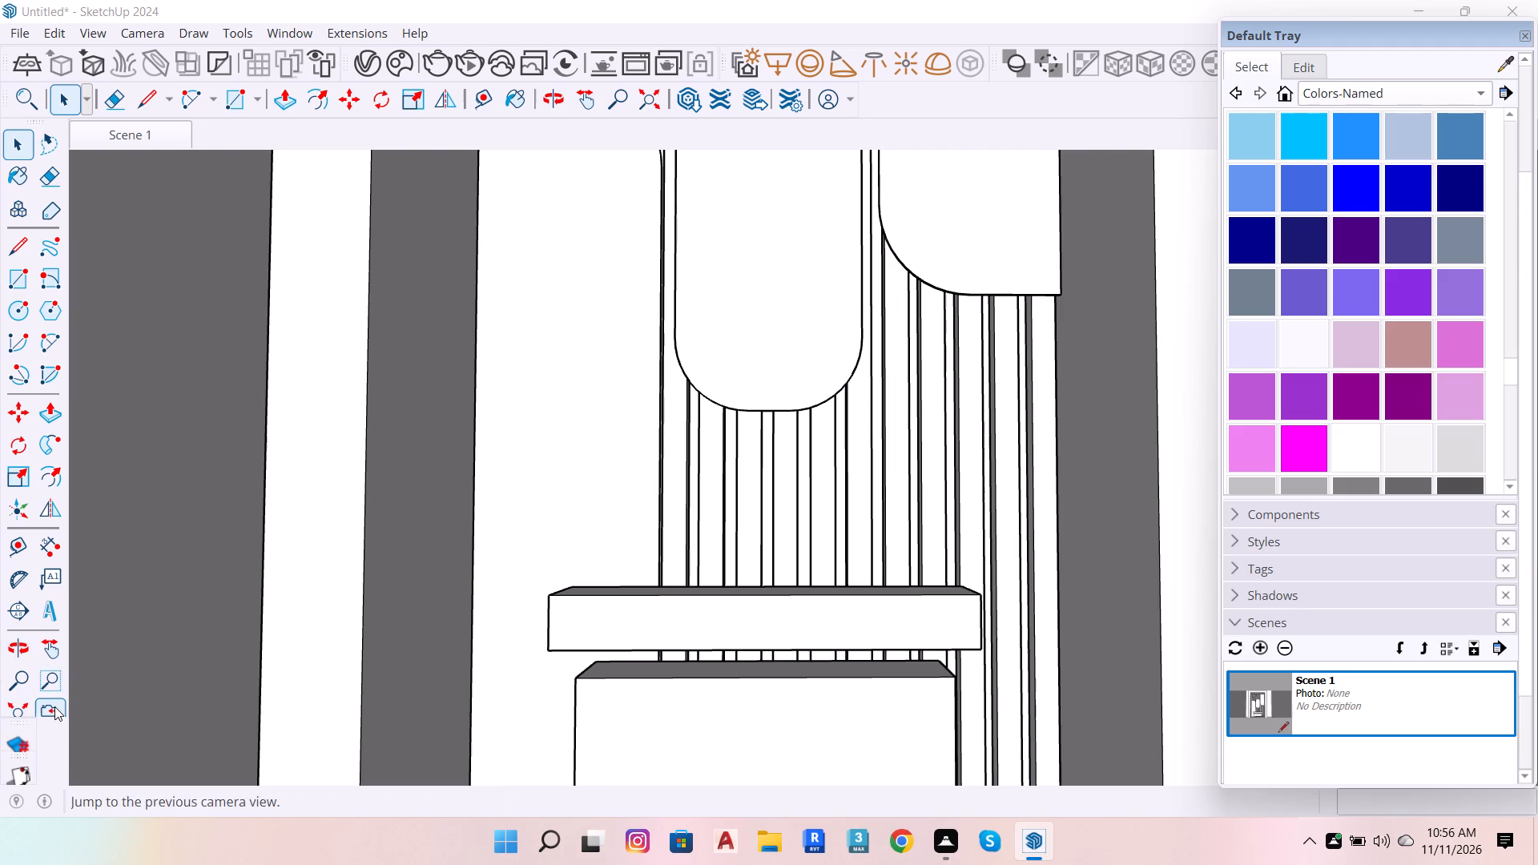
{"action": "scroll", "coordinate": [50, 696], "scroll_direction": "down", "scroll_amount": 6}
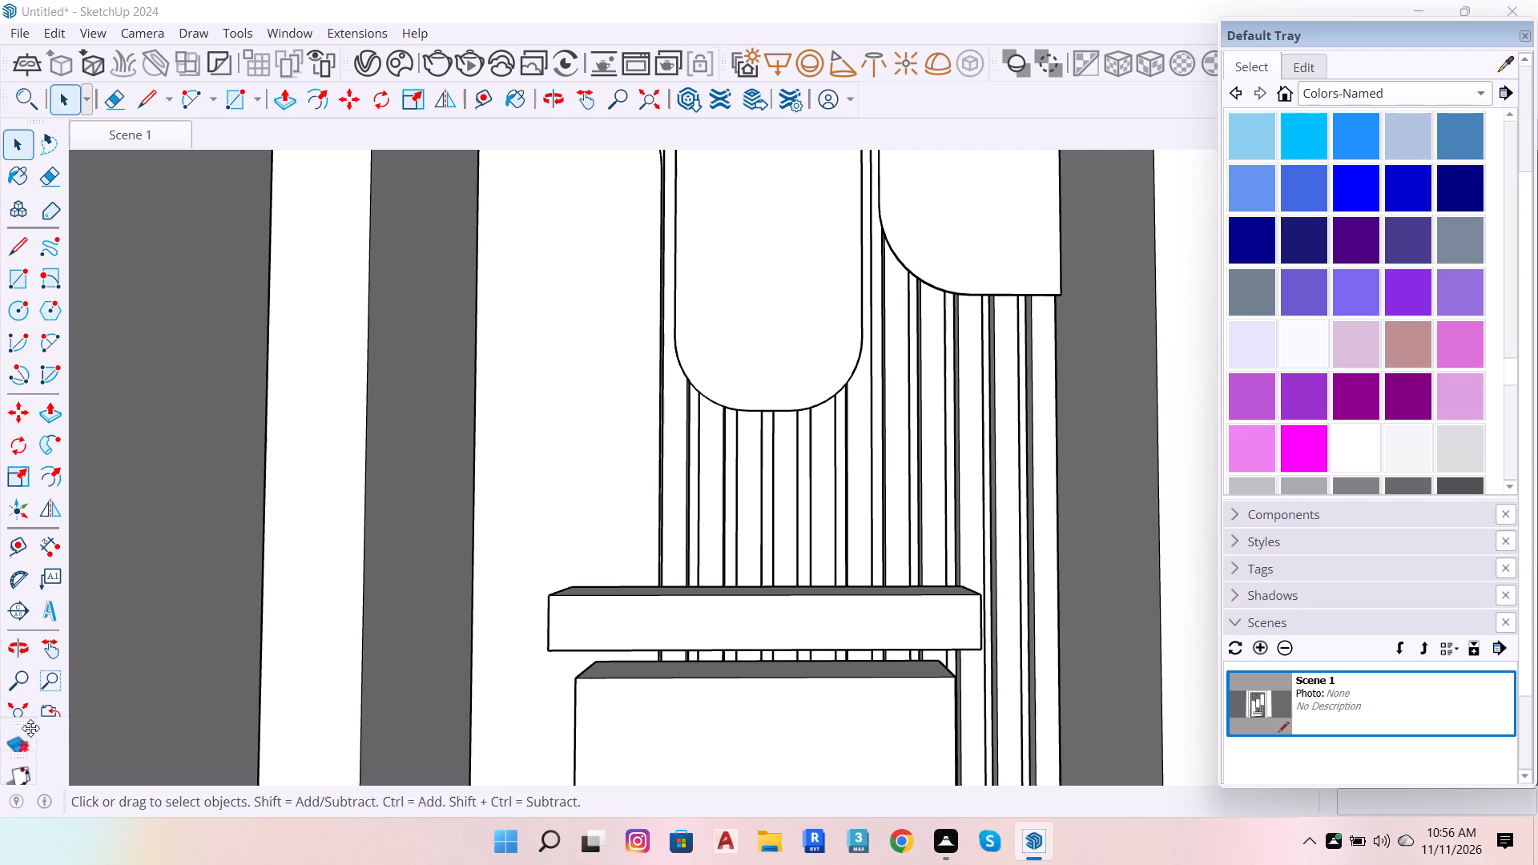
{"action": "scroll", "coordinate": [49, 677], "scroll_direction": "down", "scroll_amount": 6}
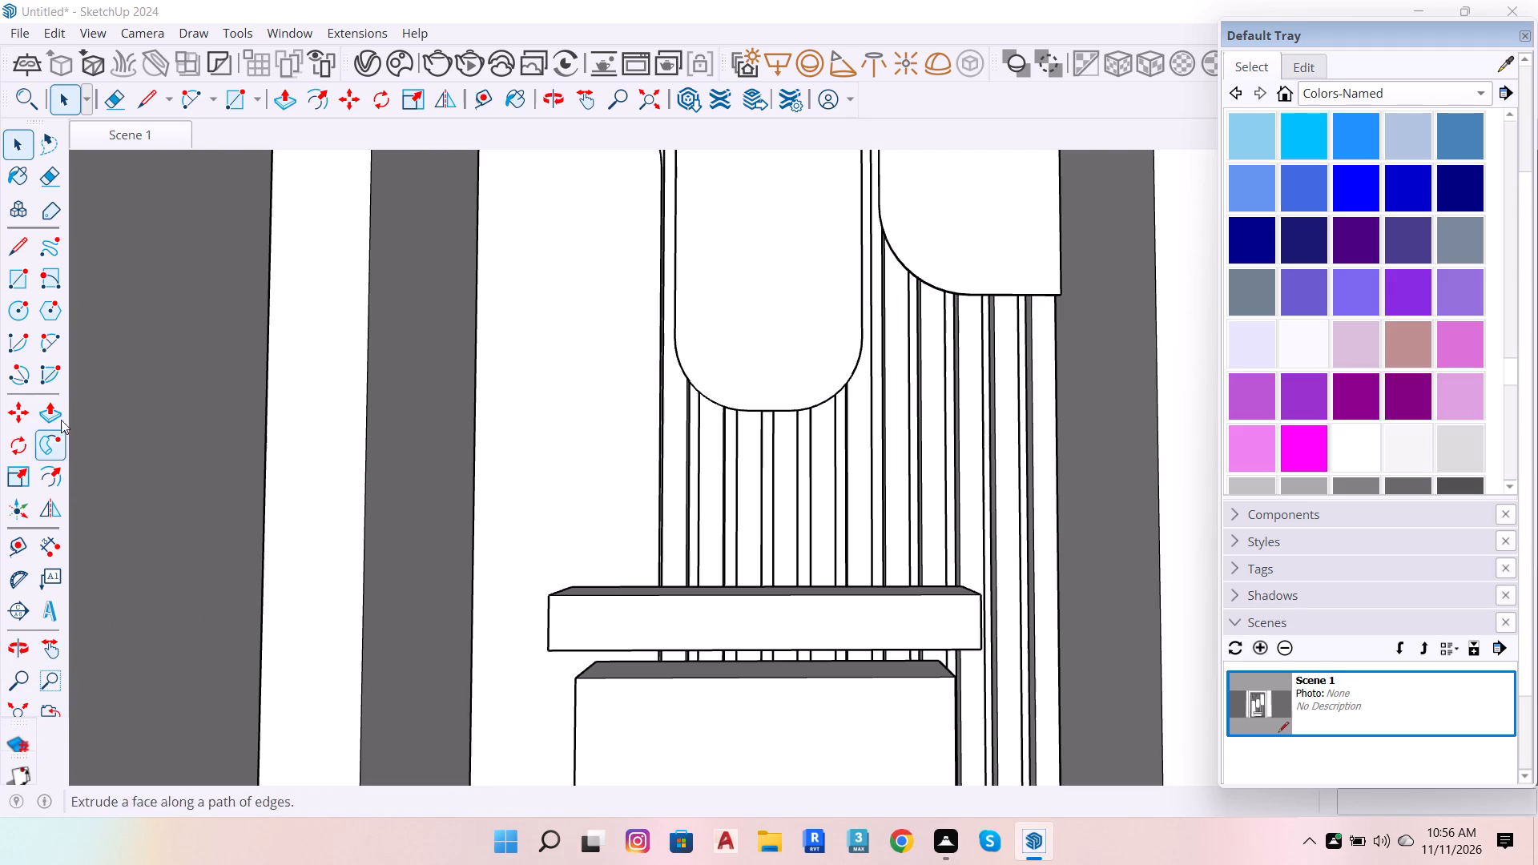
{"action": "left_click_drag", "start_coordinate": [34, 121], "coordinate": [46, 70]}
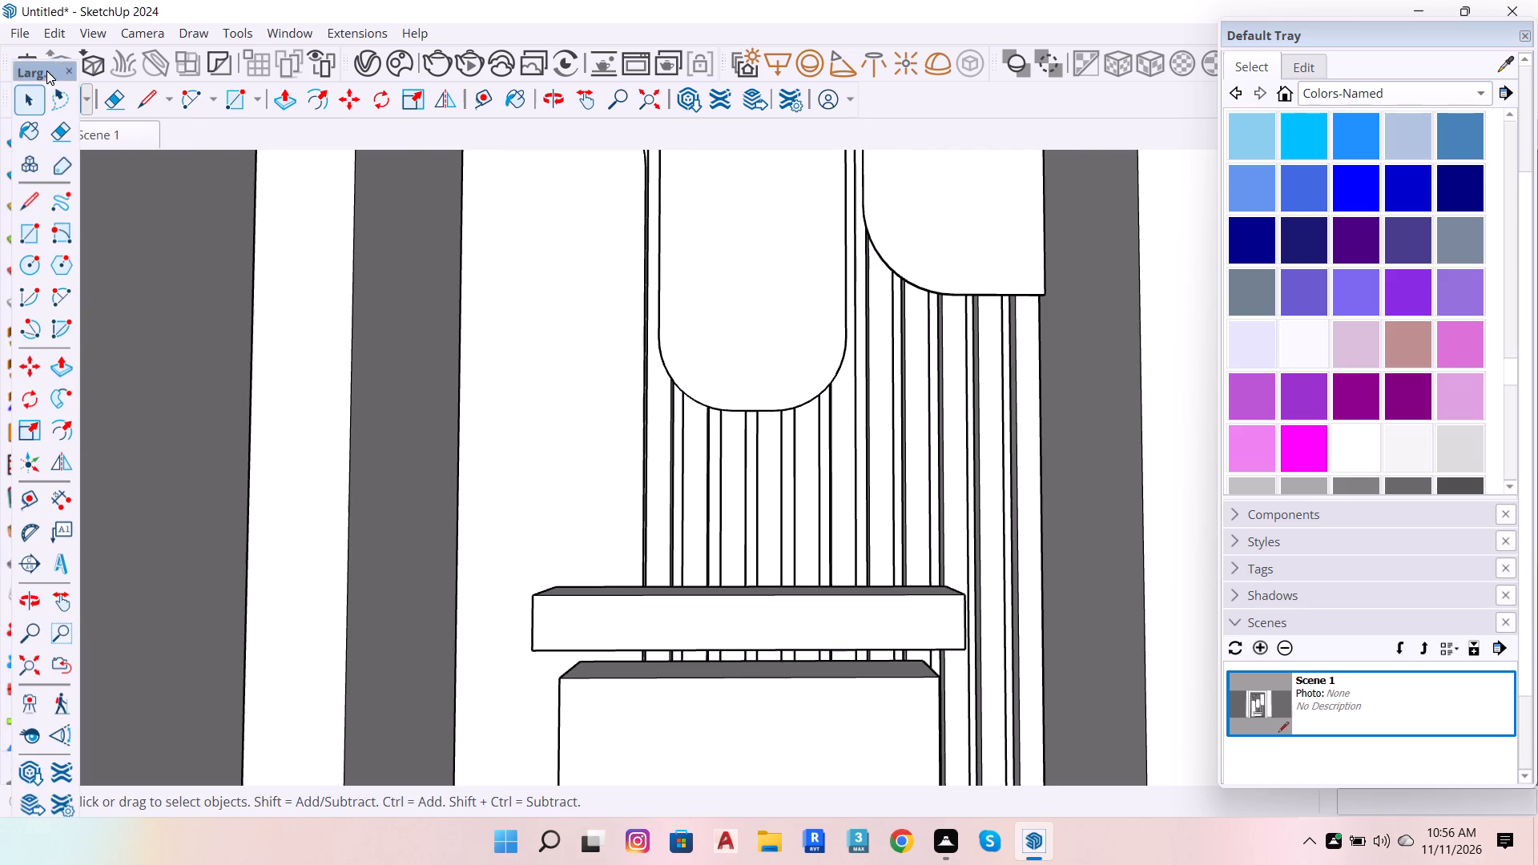
{"action": "left_click_drag", "start_coordinate": [46, 70], "coordinate": [51, 34]}
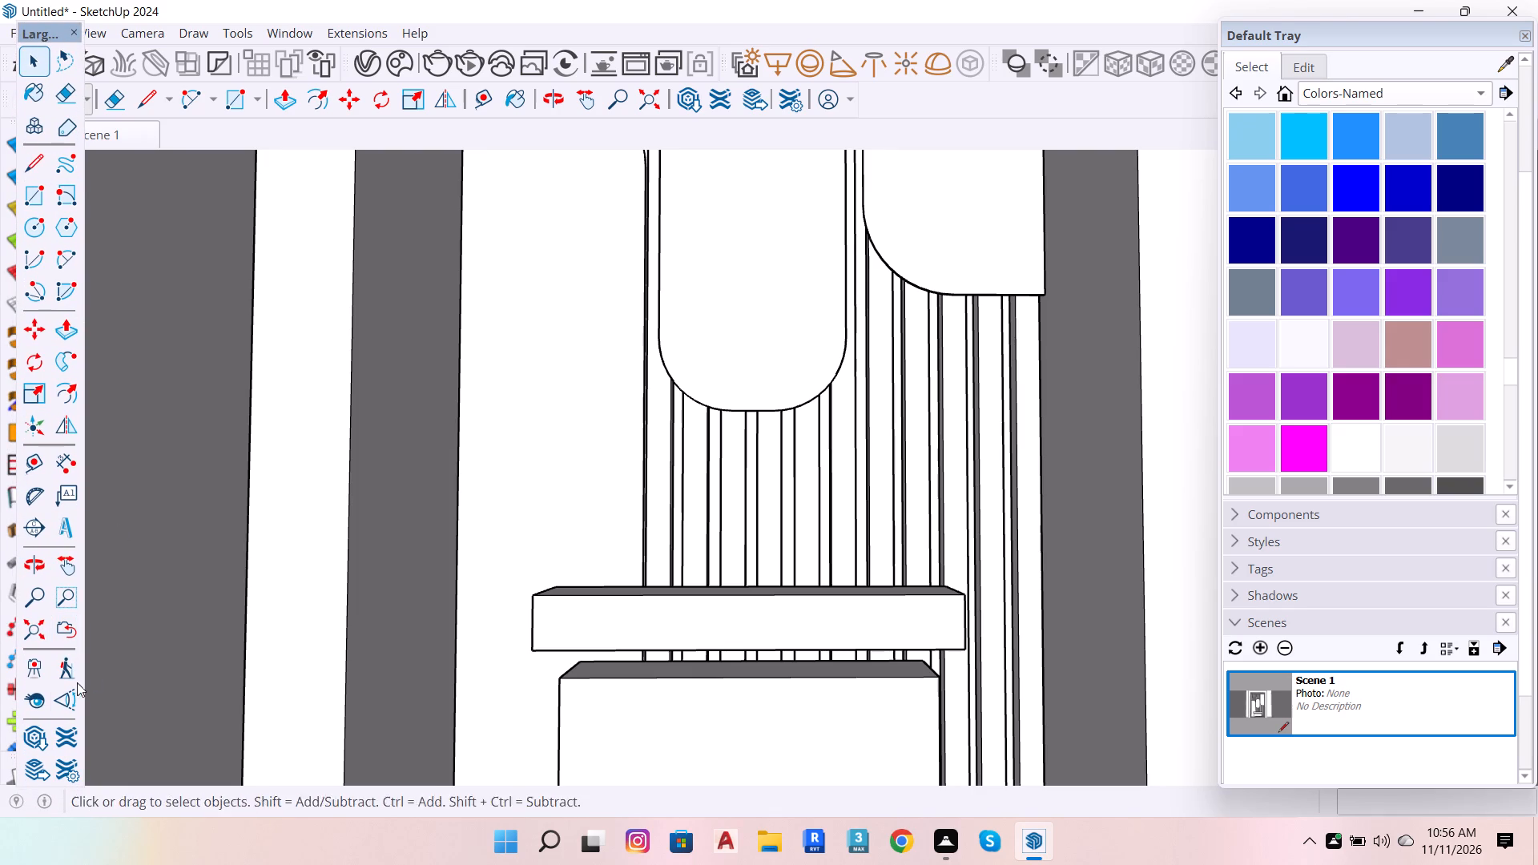
Turn the camera with Look Around and adjust the distance to frame the three rounded panels and the shelf box from inside the room.
{"action": "left_click", "coordinate": [42, 702]}
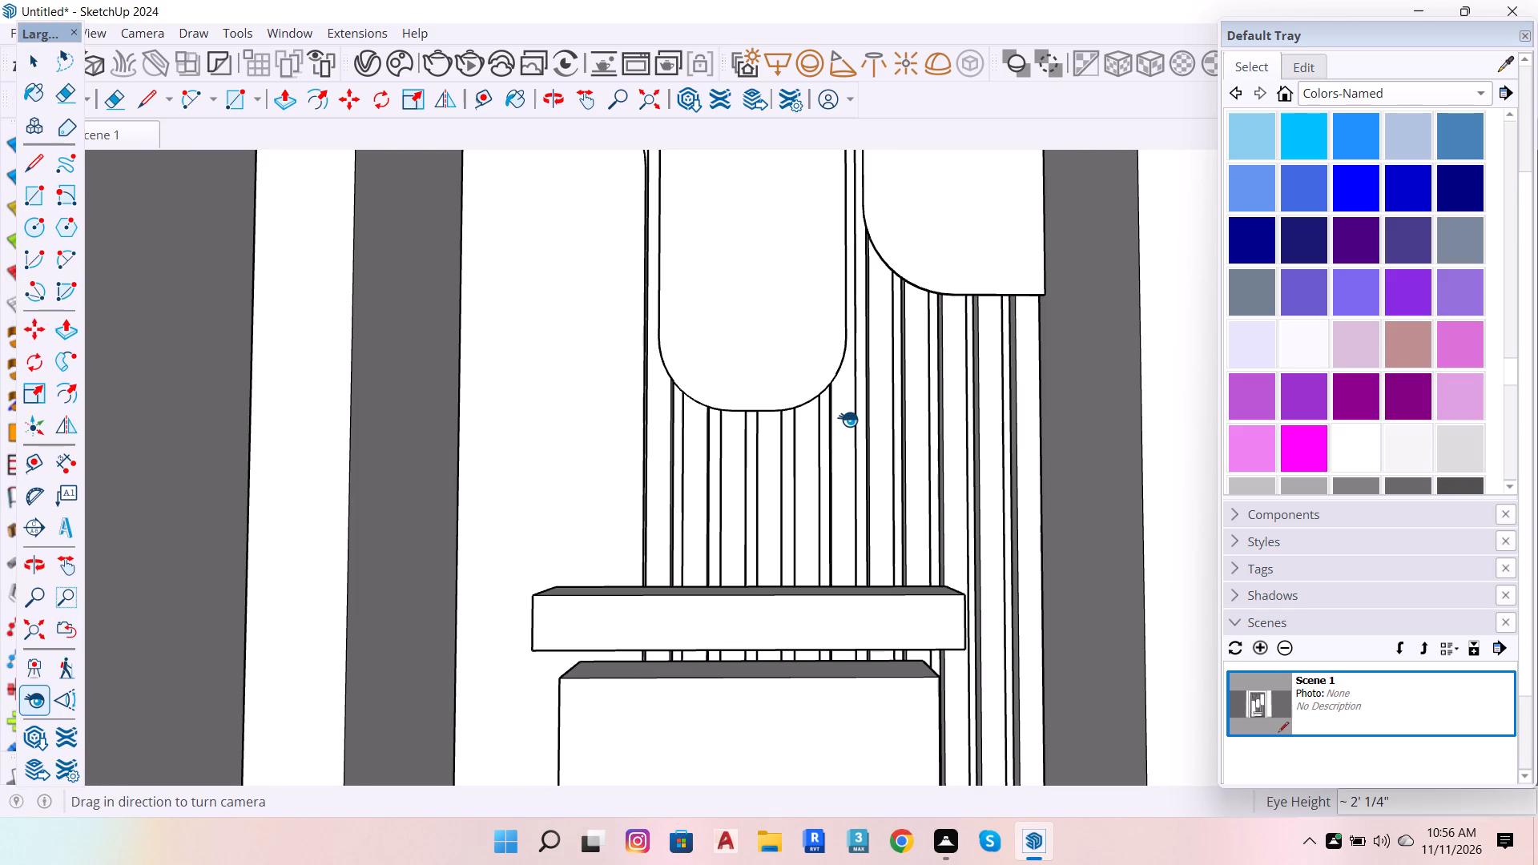
{"action": "left_click_drag", "start_coordinate": [848, 419], "coordinate": [849, 428], "text": "shift"}
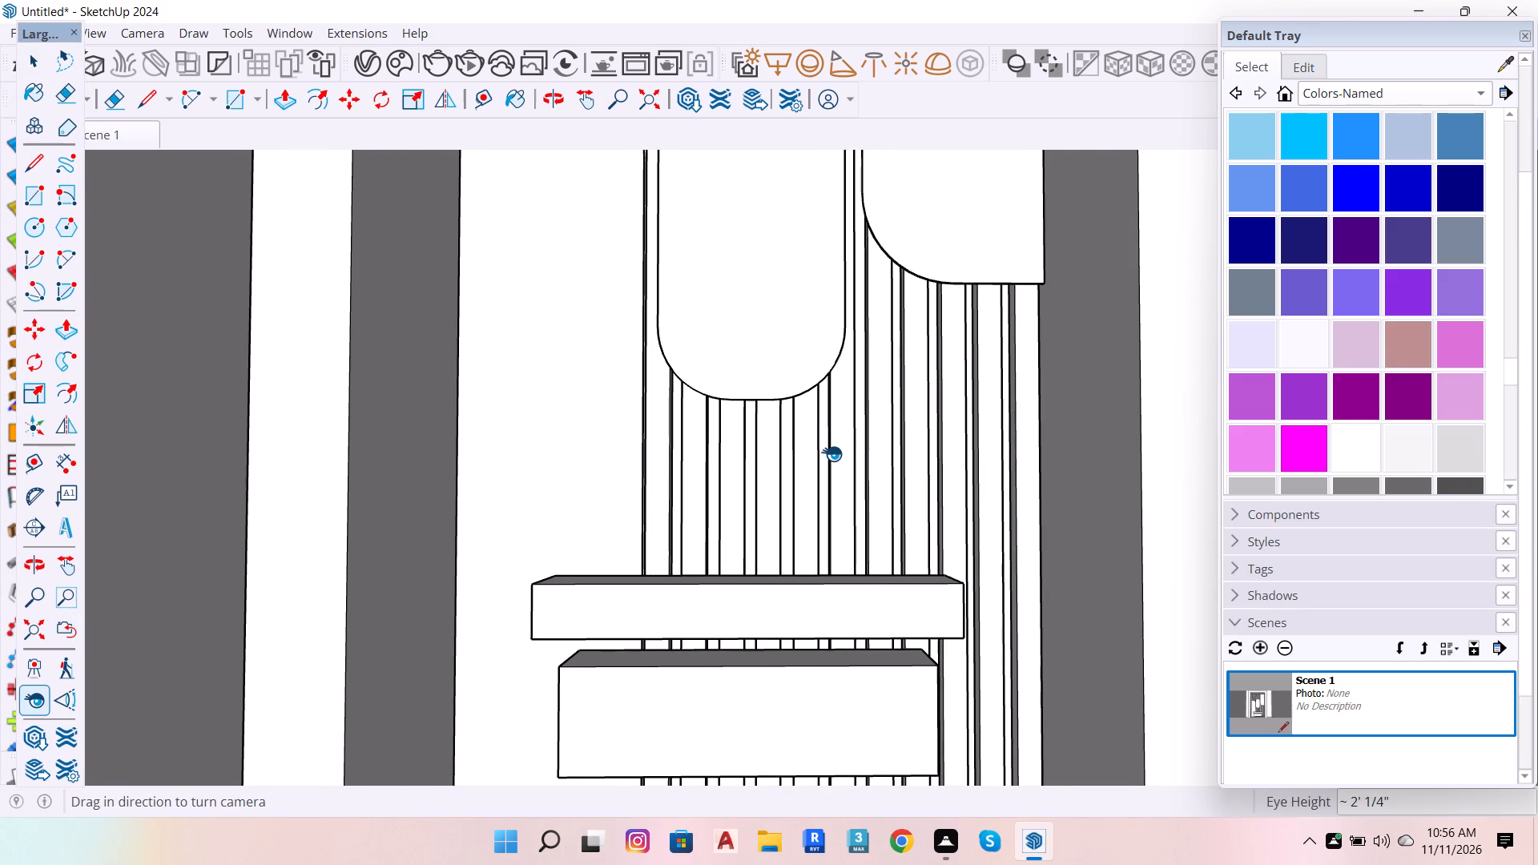
{"action": "scroll", "coordinate": [831, 453], "scroll_direction": "down", "scroll_amount": 1, "text": "shift"}
{"action": "left_click", "coordinate": [793, 302], "text": "shift"}
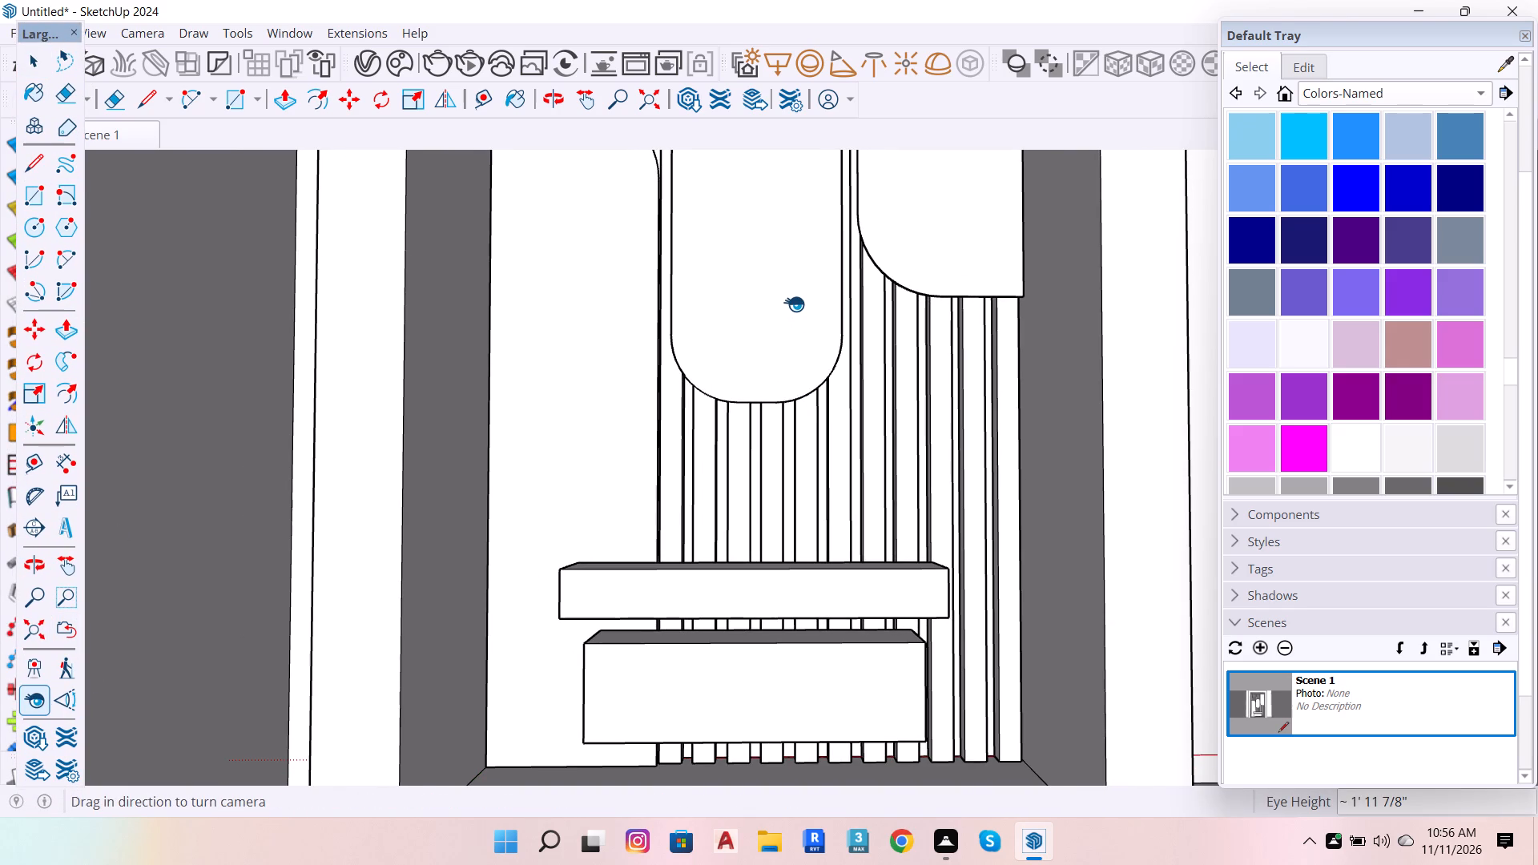
{"action": "scroll", "coordinate": [795, 314], "scroll_direction": "down", "scroll_amount": 1, "text": "shift"}
{"action": "left_click_drag", "start_coordinate": [819, 302], "coordinate": [820, 273], "text": "shift"}
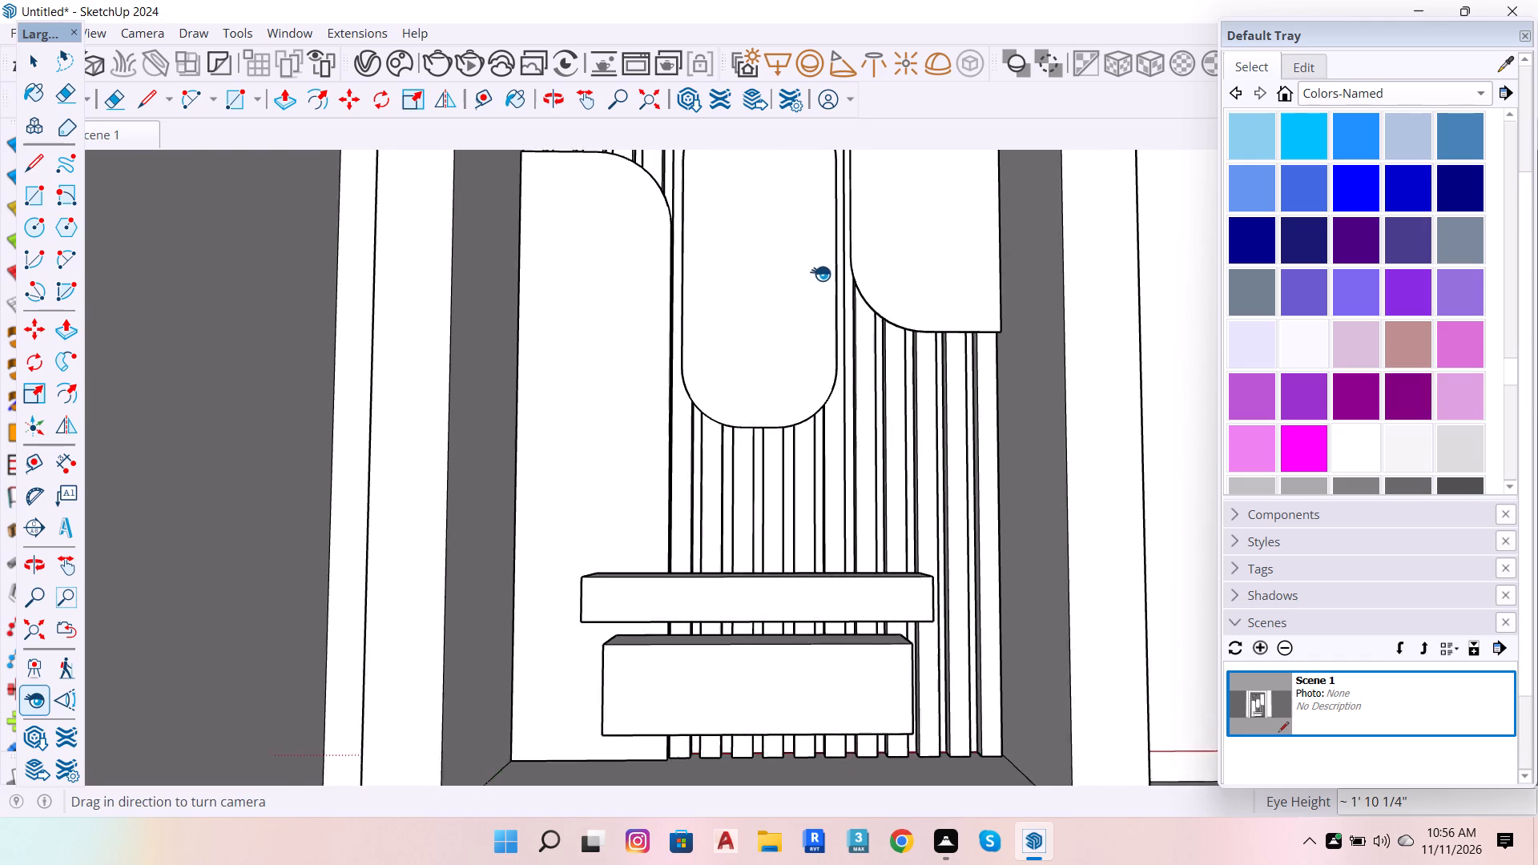
{"action": "left_click_drag", "start_coordinate": [820, 273], "coordinate": [827, 247], "text": "shift"}
{"action": "scroll", "coordinate": [827, 311], "scroll_direction": "down", "scroll_amount": 2, "text": "shift"}
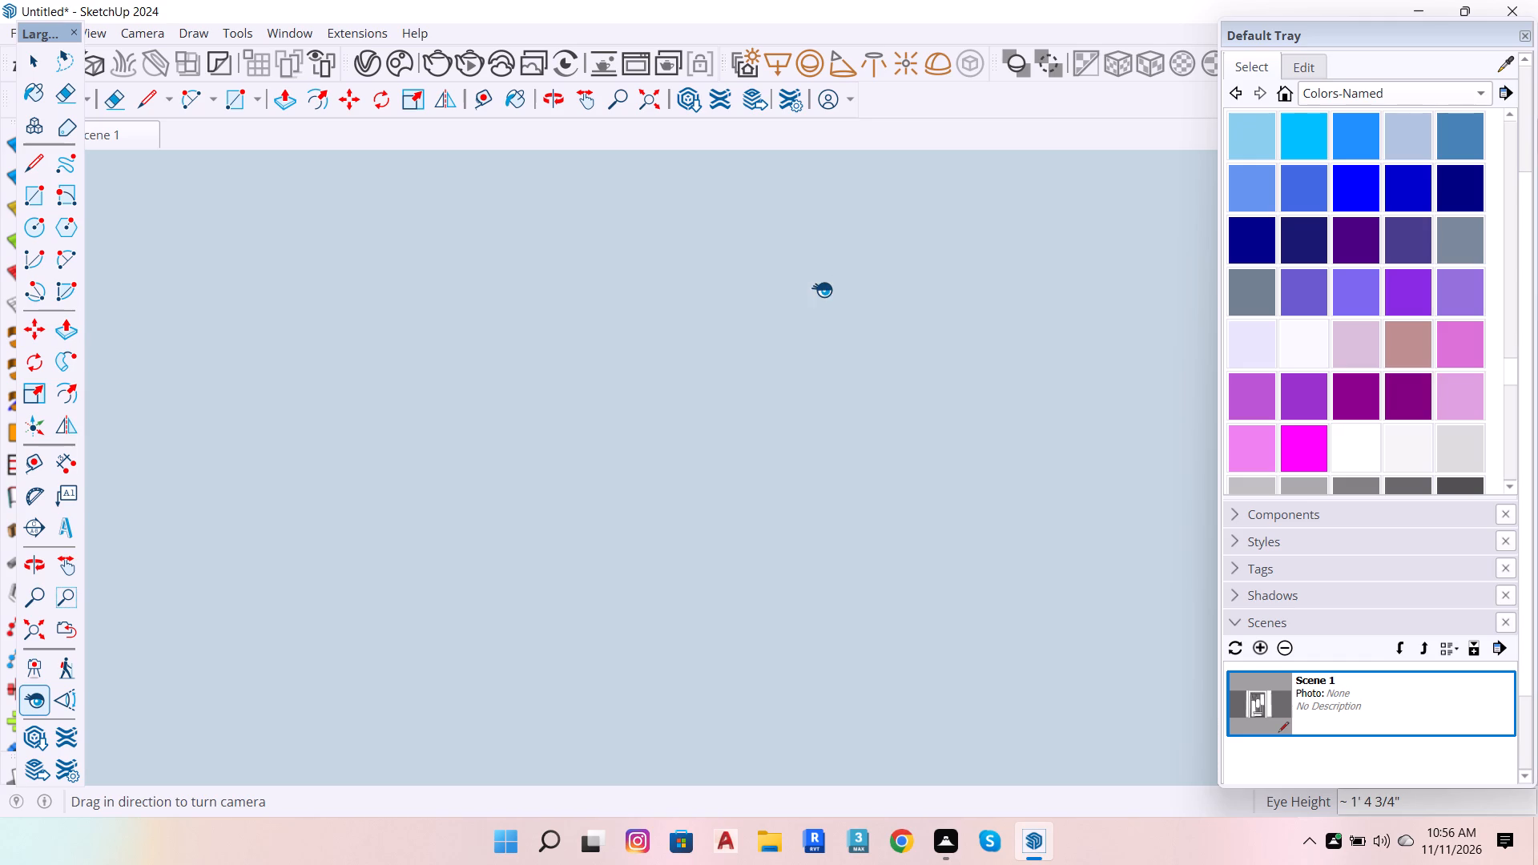
{"action": "scroll", "coordinate": [822, 289], "scroll_direction": "up", "scroll_amount": 19, "text": "shift"}
{"action": "scroll", "coordinate": [822, 295], "scroll_direction": "up", "scroll_amount": 15, "text": "shift"}
{"action": "scroll", "coordinate": [826, 295], "scroll_direction": "up", "scroll_amount": 7, "text": "shift"}
{"action": "scroll", "coordinate": [826, 295], "scroll_direction": "up", "scroll_amount": 15, "text": "shift"}
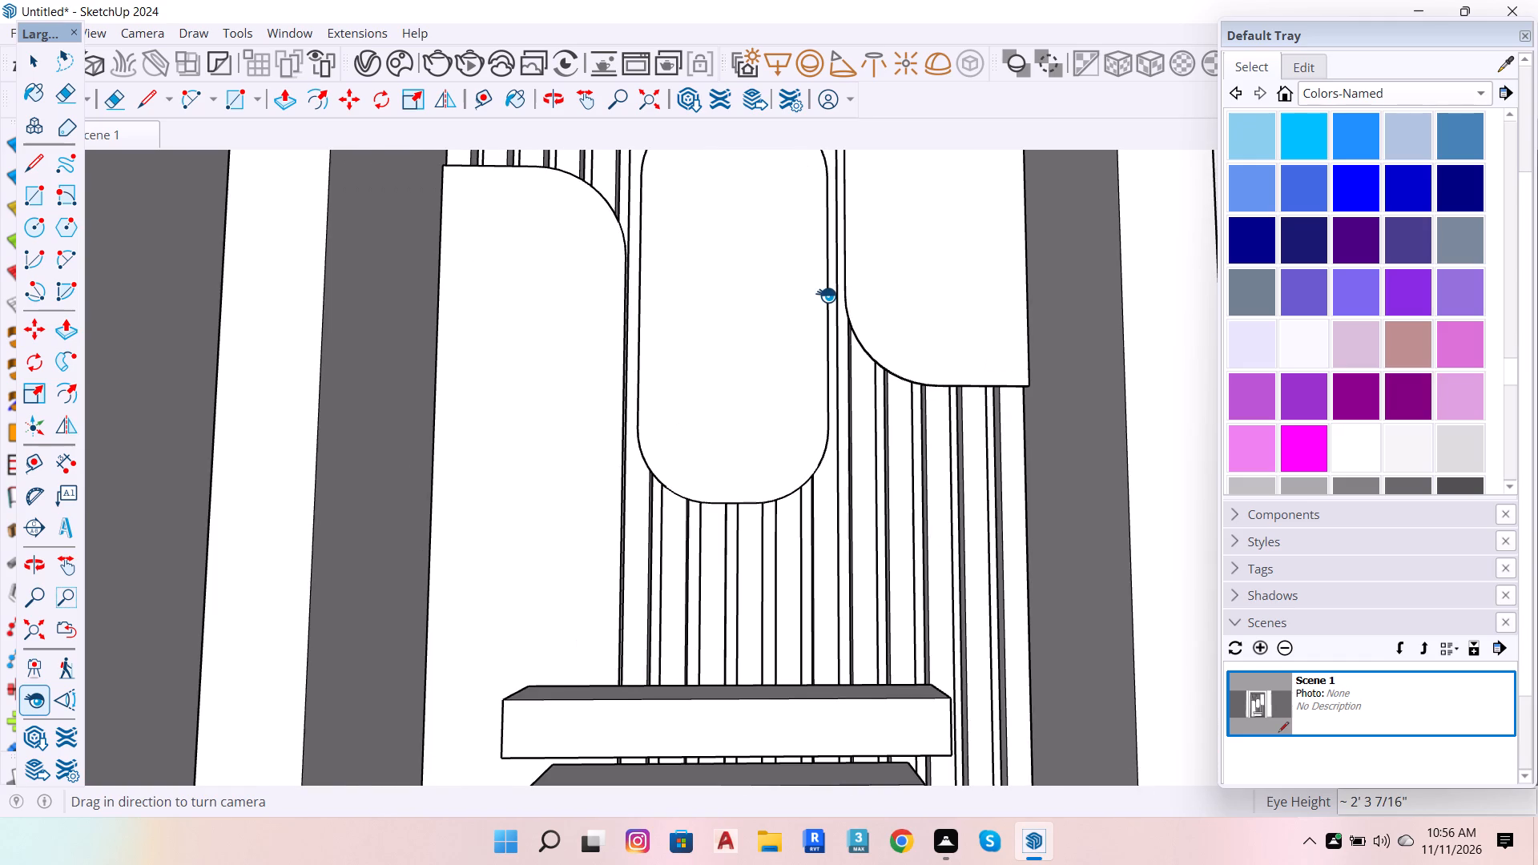
{"action": "scroll", "coordinate": [826, 295], "scroll_direction": "down", "scroll_amount": 1}
{"action": "left_click_drag", "start_coordinate": [821, 276], "coordinate": [827, 288]}
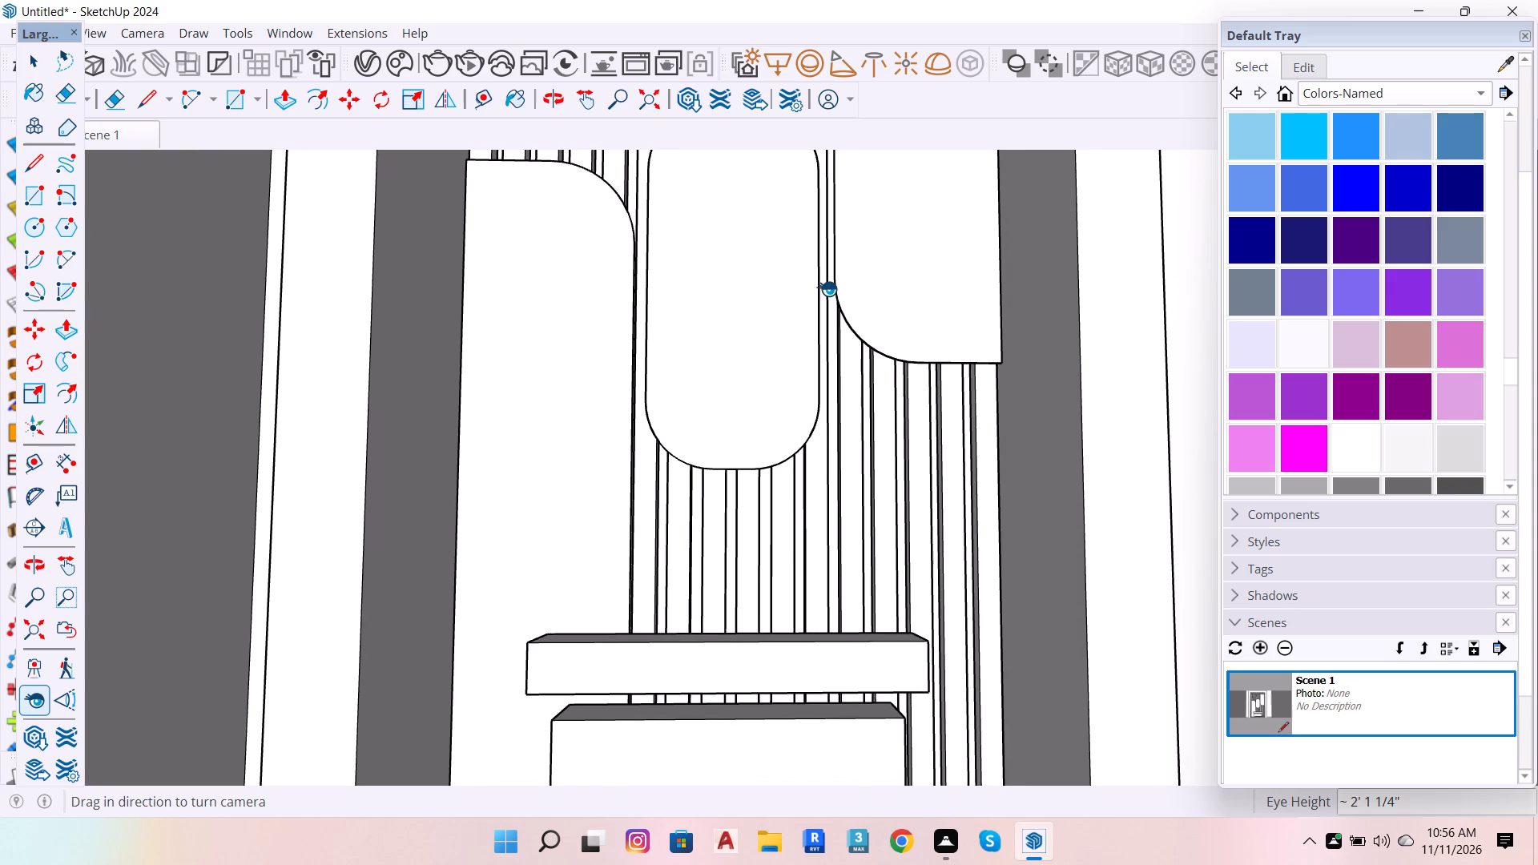
{"action": "scroll", "coordinate": [827, 288], "scroll_direction": "down", "scroll_amount": 1}
{"action": "left_click_drag", "start_coordinate": [826, 304], "coordinate": [827, 314]}
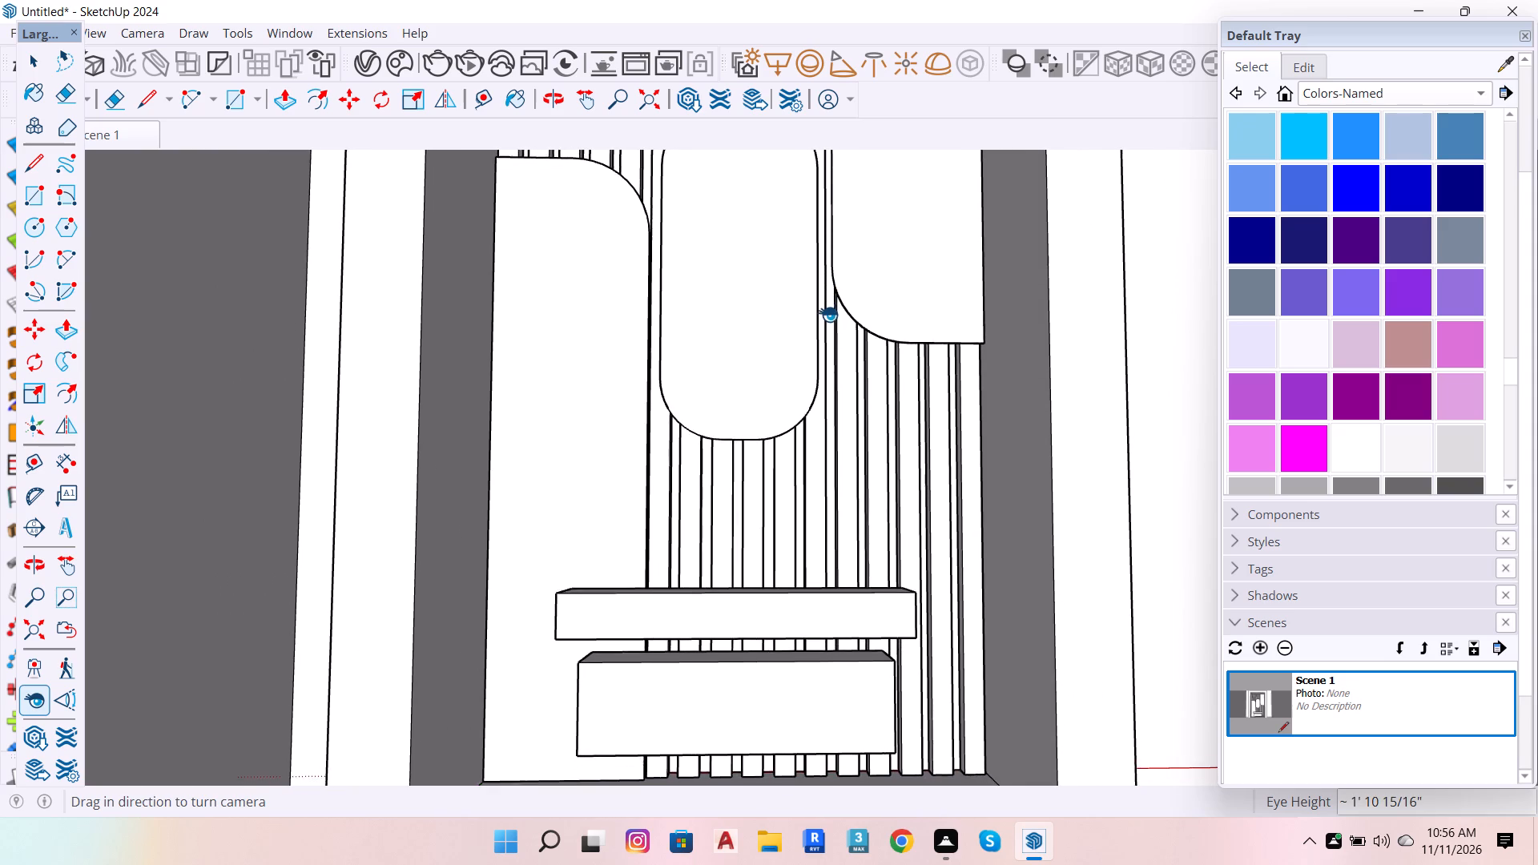
{"action": "left_click_drag", "start_coordinate": [827, 314], "coordinate": [828, 318]}
{"action": "left_click_drag", "start_coordinate": [815, 262], "coordinate": [814, 228]}
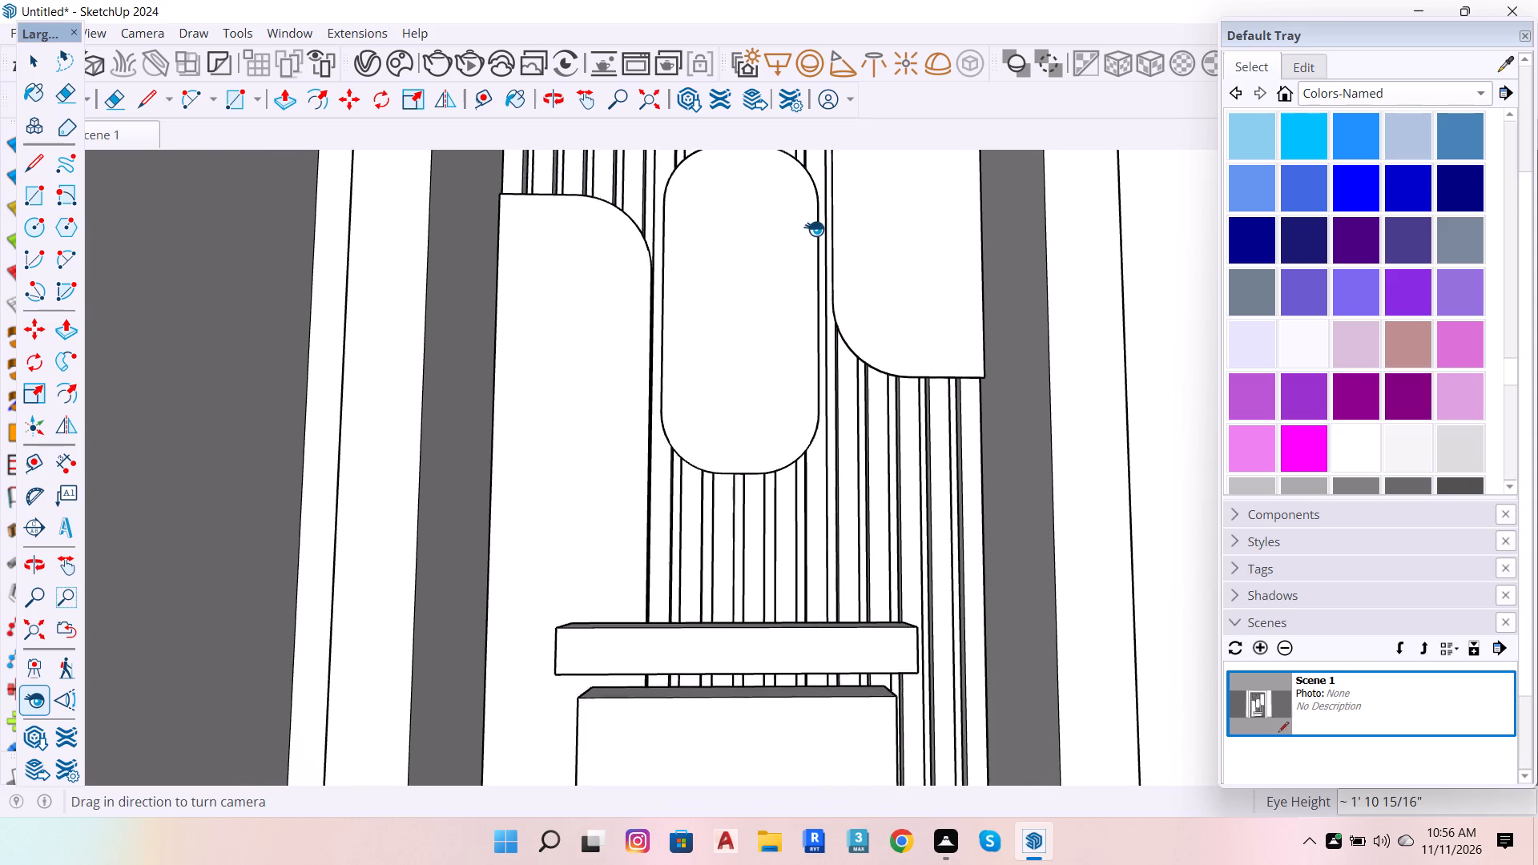
{"action": "left_click_drag", "start_coordinate": [814, 228], "coordinate": [815, 193]}
{"action": "left_click_drag", "start_coordinate": [864, 305], "coordinate": [855, 255]}
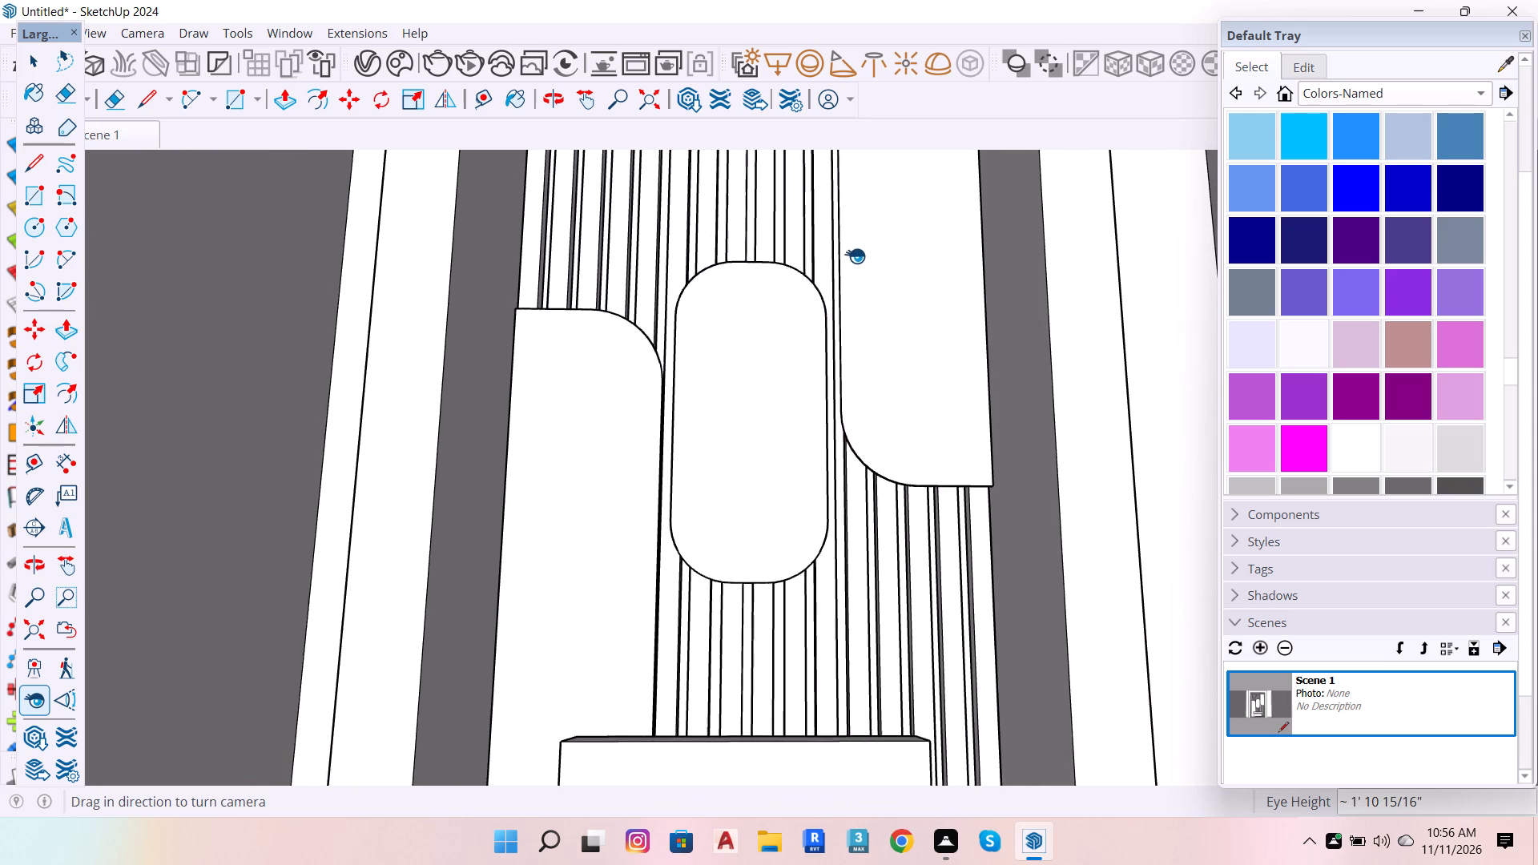
{"action": "left_click_drag", "start_coordinate": [855, 255], "coordinate": [855, 257]}
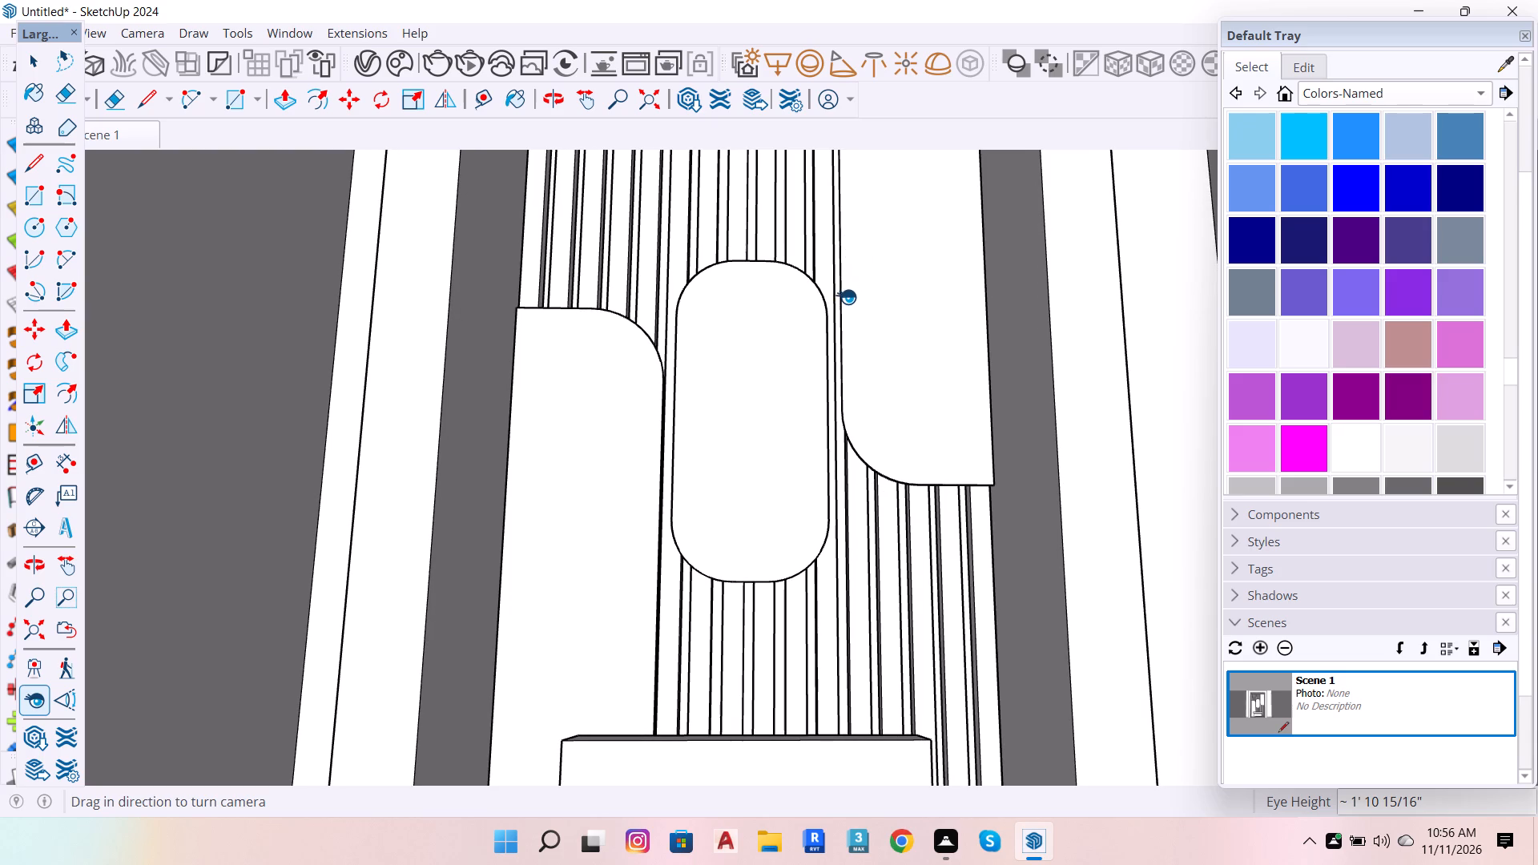
{"action": "scroll", "coordinate": [844, 303], "scroll_direction": "down", "scroll_amount": 1}
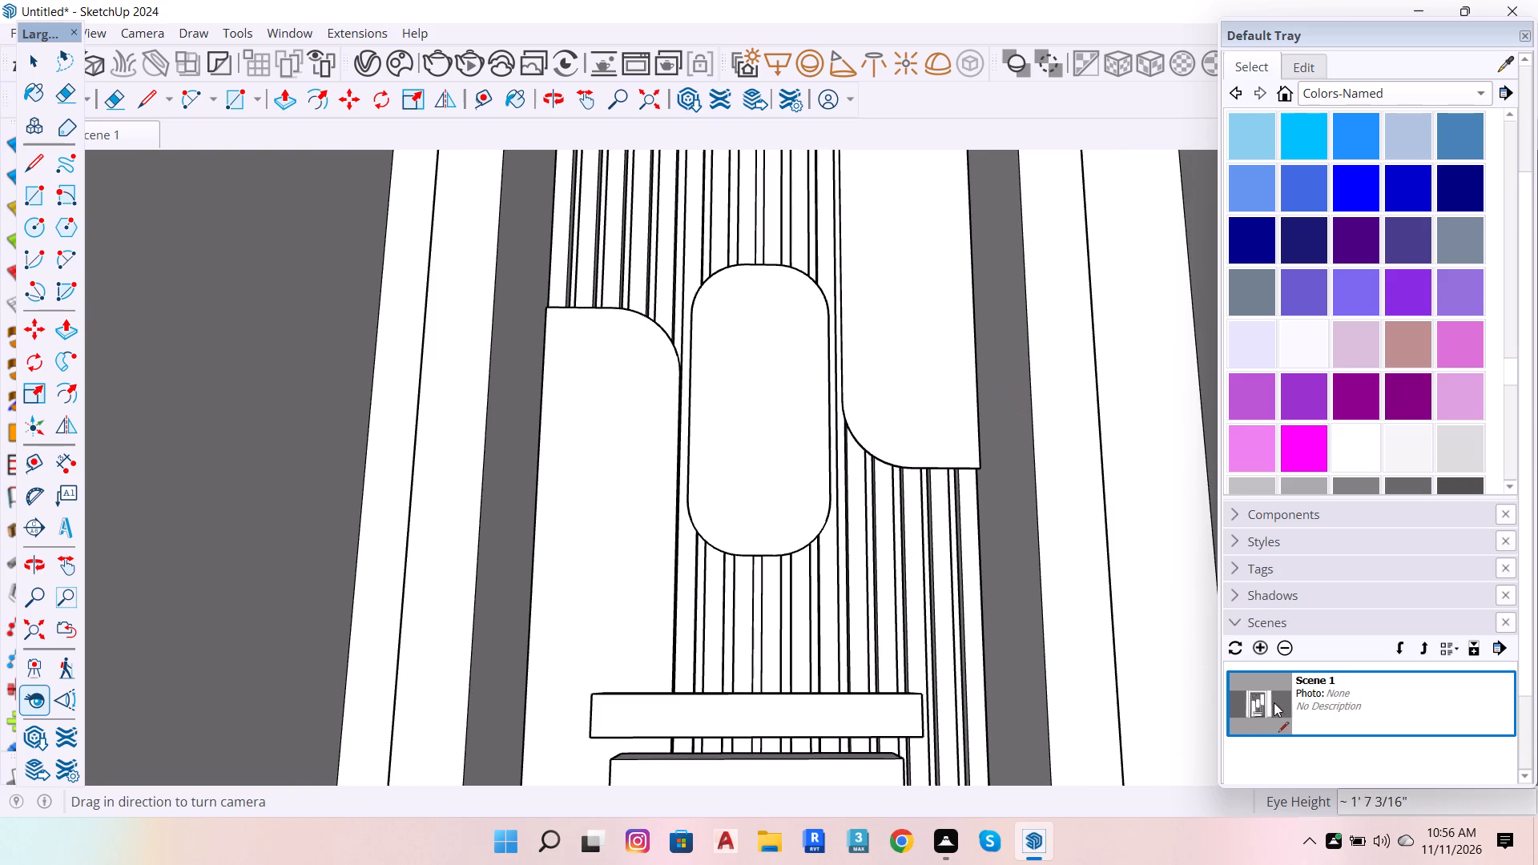
Update Scene 1 to the current view with all scene properties included, and return to the Select tool.
{"action": "right_click", "coordinate": [1324, 698]}
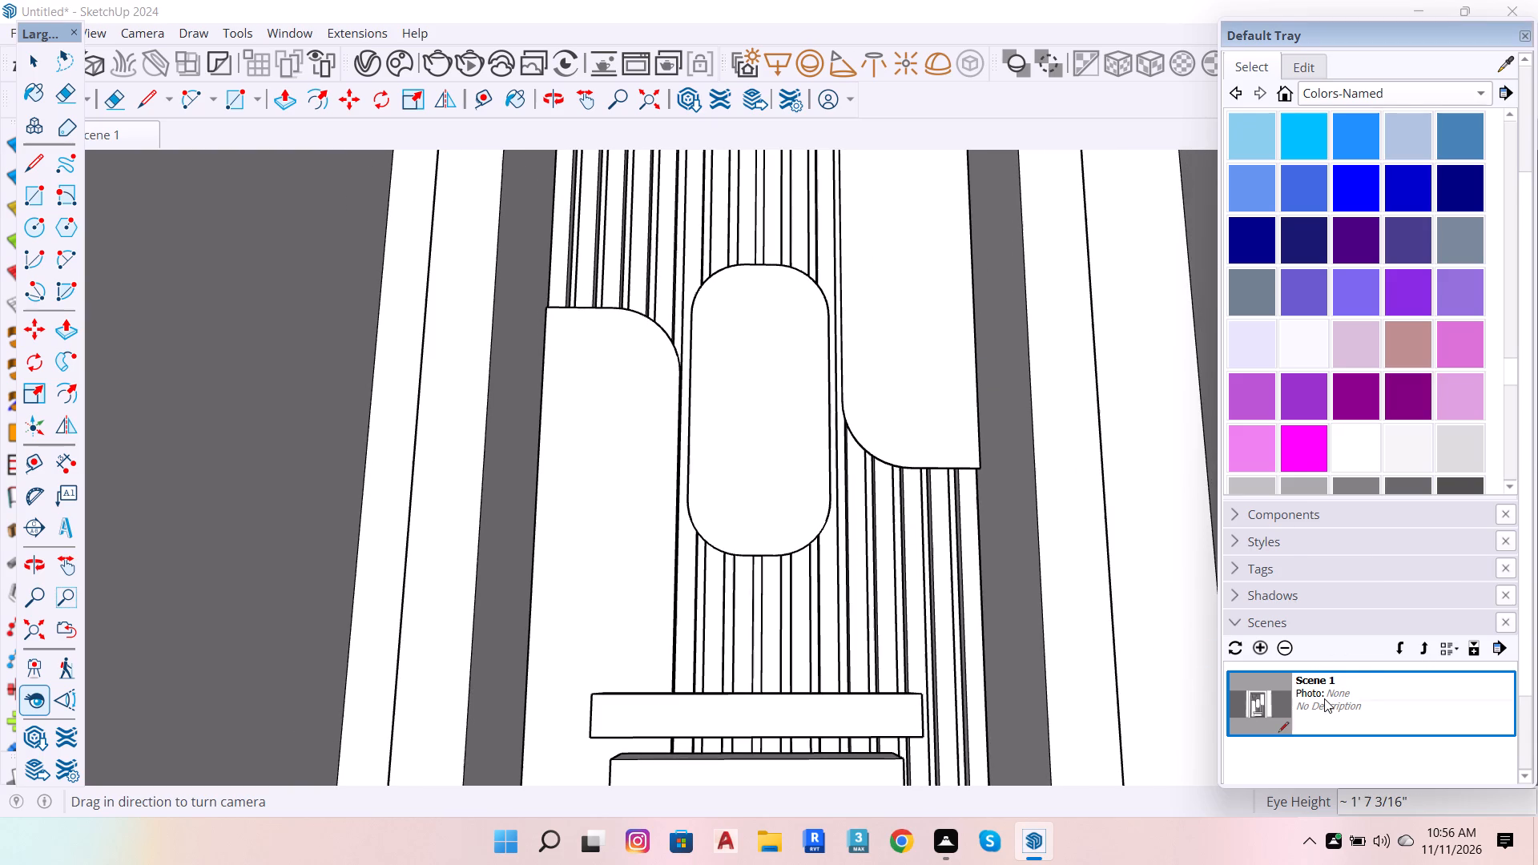
{"action": "left_click", "coordinate": [1367, 612]}
{"action": "right_click", "coordinate": [1290, 703]}
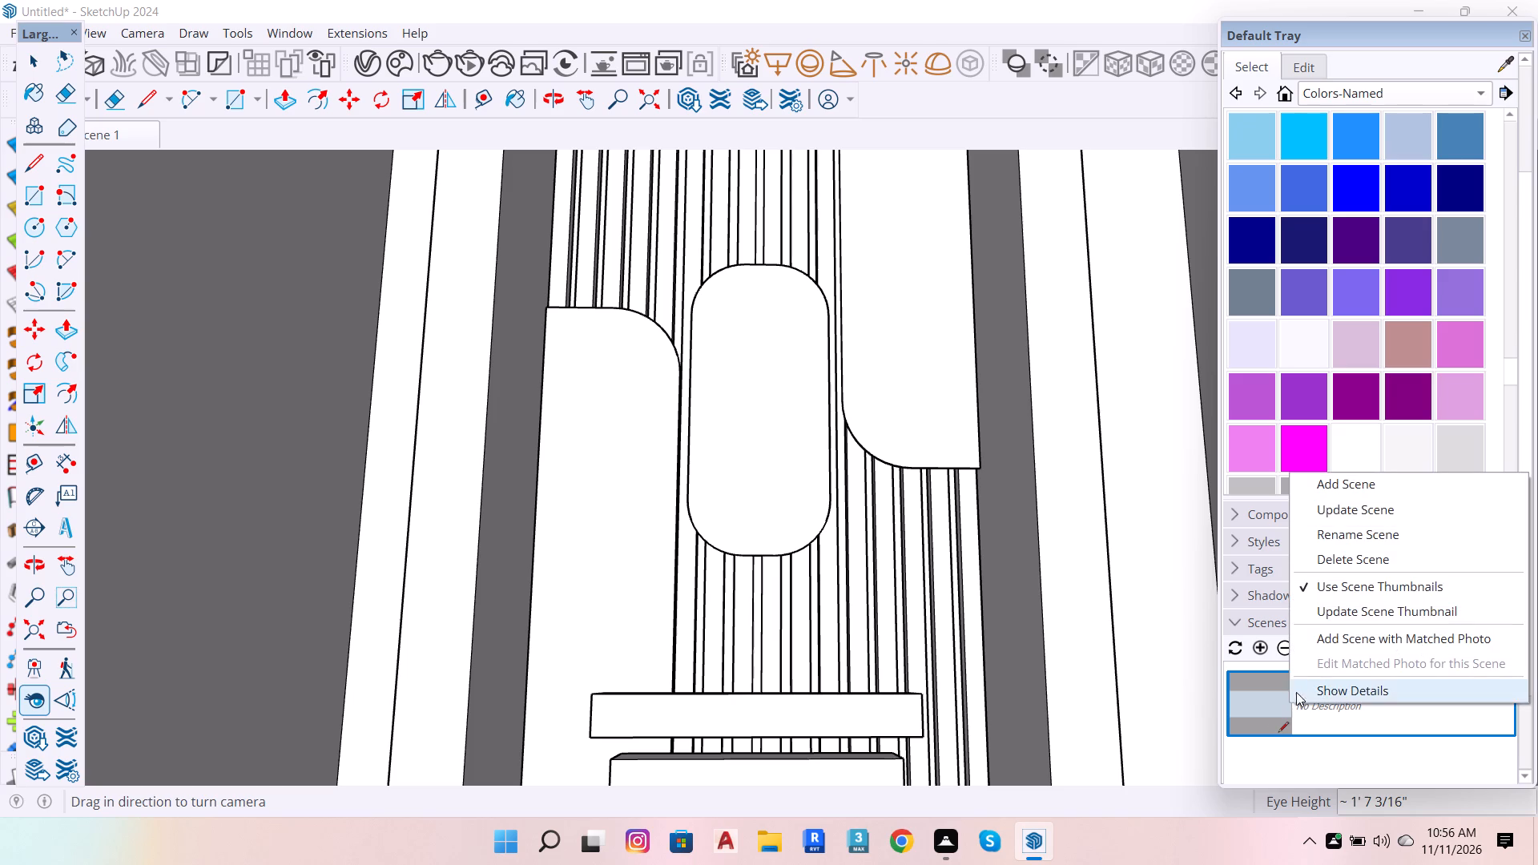
{"action": "left_click", "coordinate": [1339, 505]}
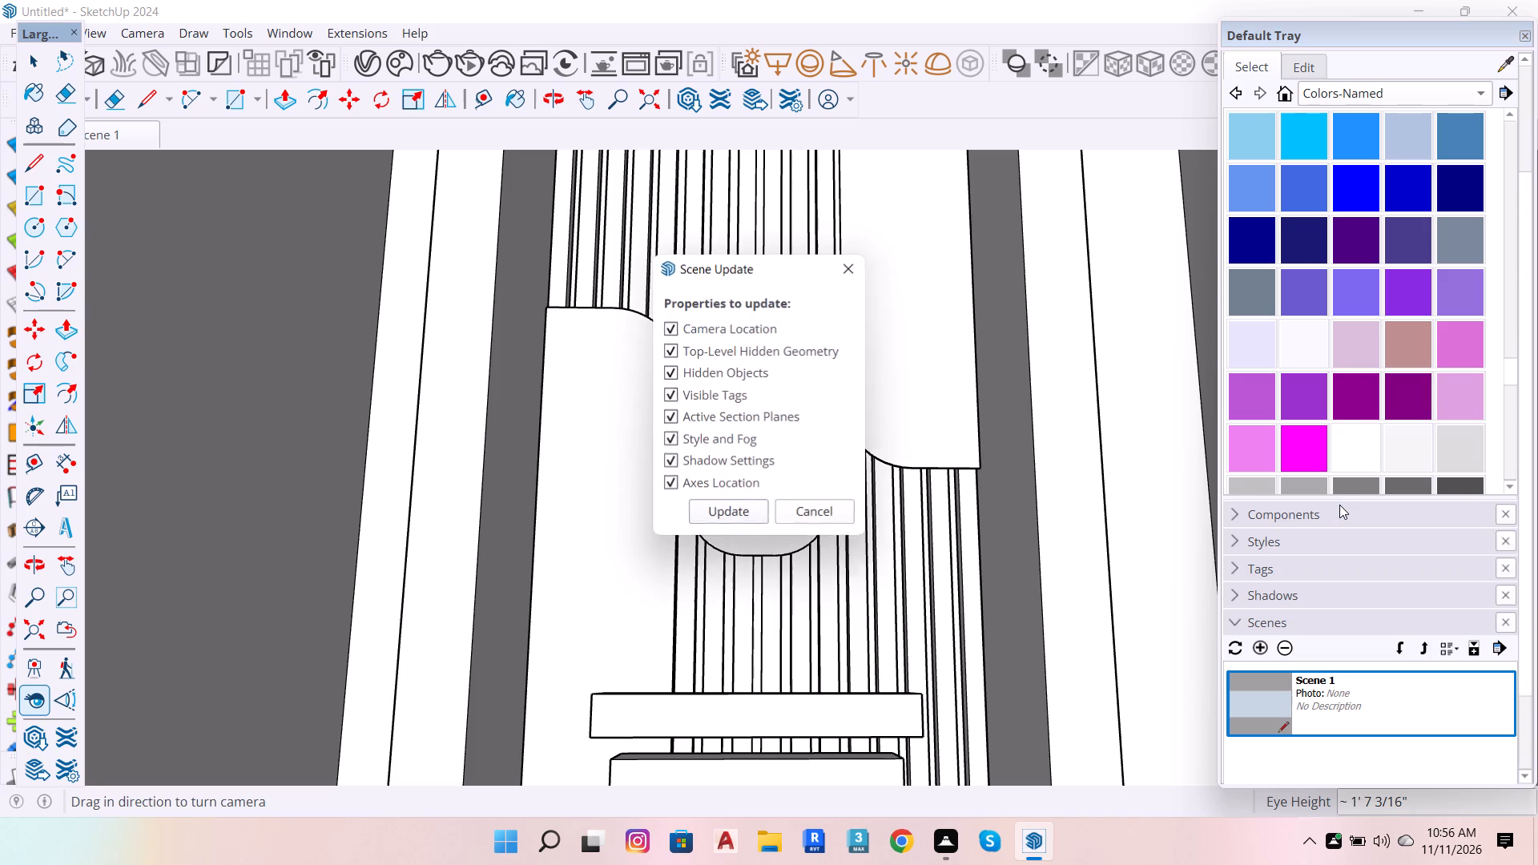
{"action": "left_click", "coordinate": [735, 517]}
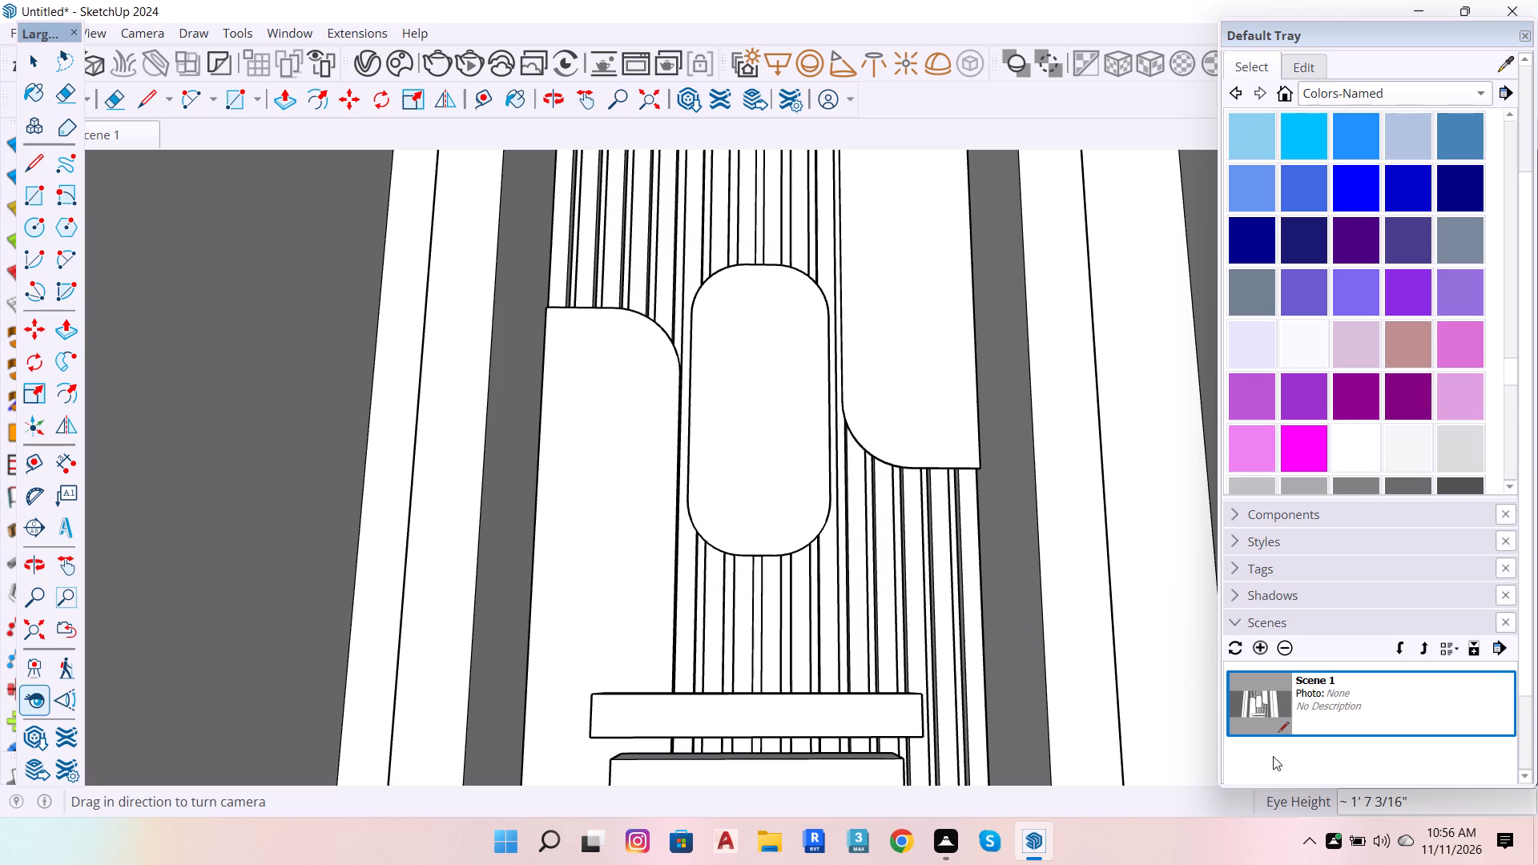
{"action": "key", "text": "space"}
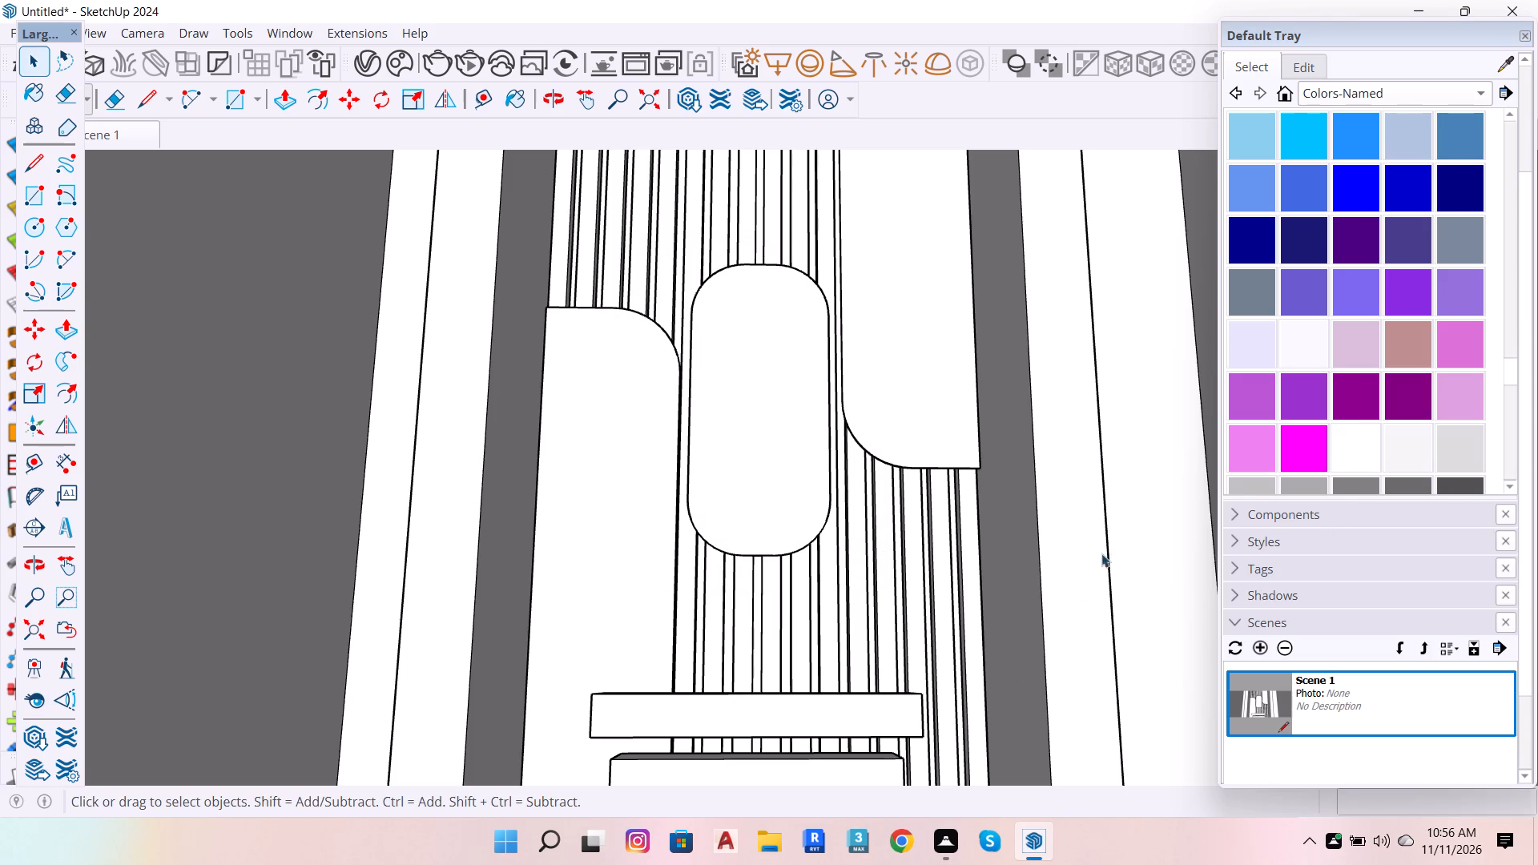
Render the updated scene with V-Ray to check the backlighting, and close the frame buffer.
{"action": "left_click", "coordinate": [438, 68]}
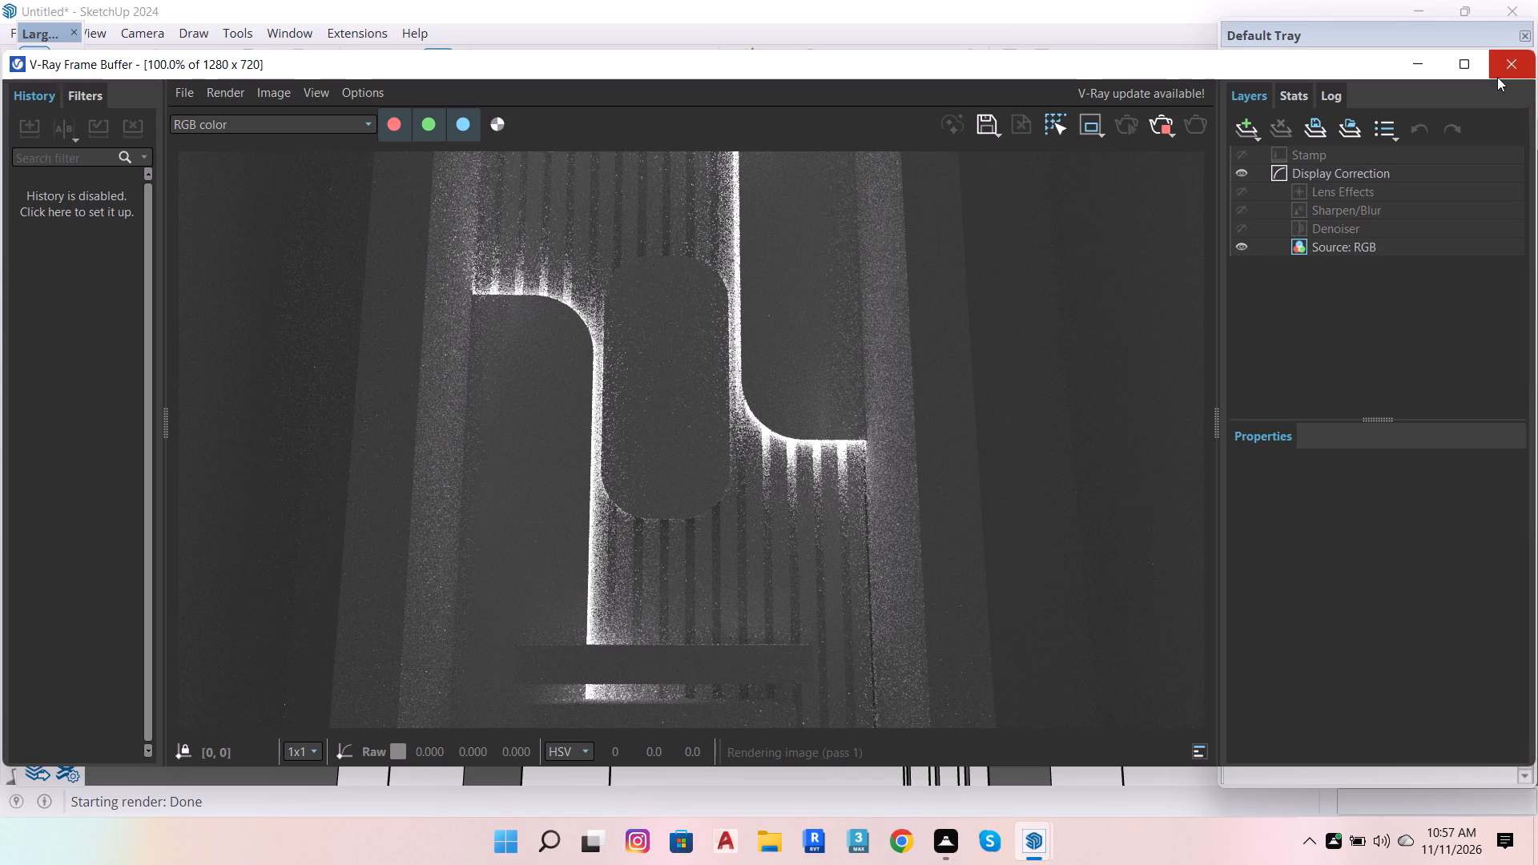
{"action": "left_click", "coordinate": [1497, 77]}
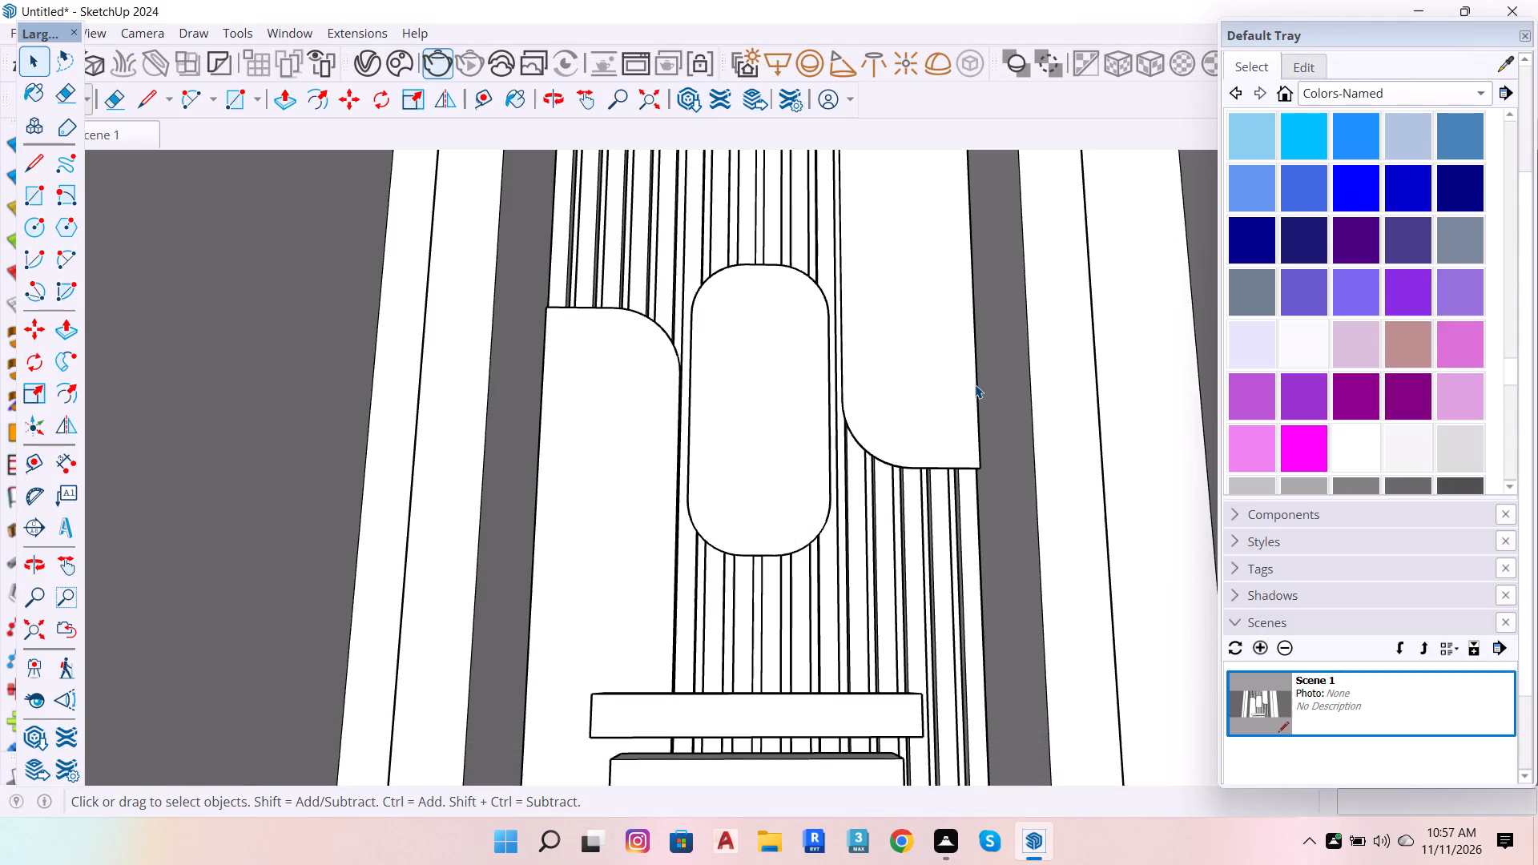
Open the slat group down to a single slat, select its connected geometry and paint it with Wood Bamboo.
{"action": "left_click", "coordinate": [808, 229]}
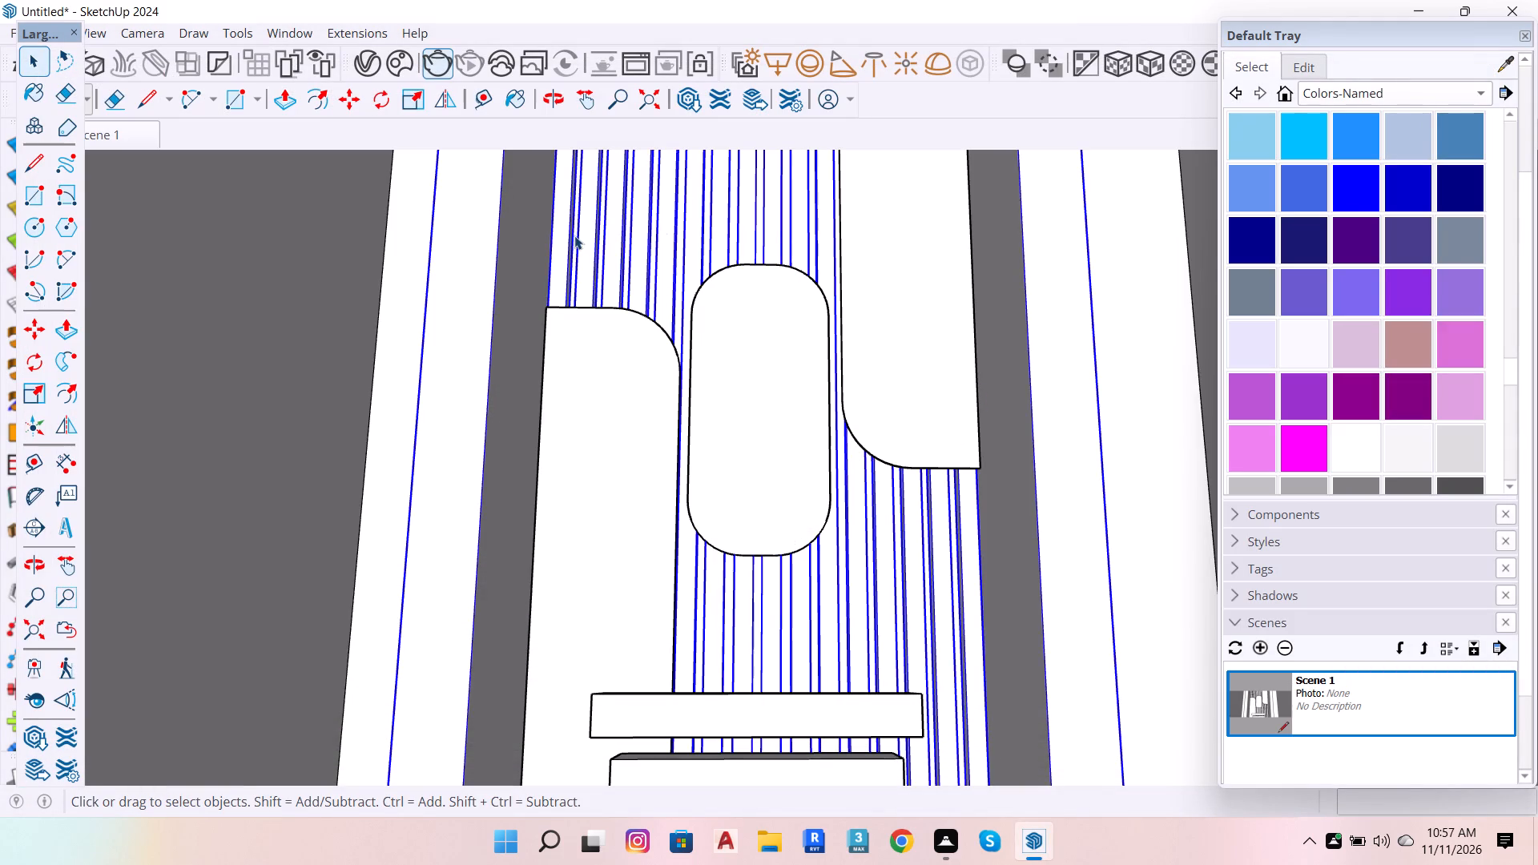
{"action": "double_click", "coordinate": [570, 236]}
{"action": "left_click", "coordinate": [570, 236]}
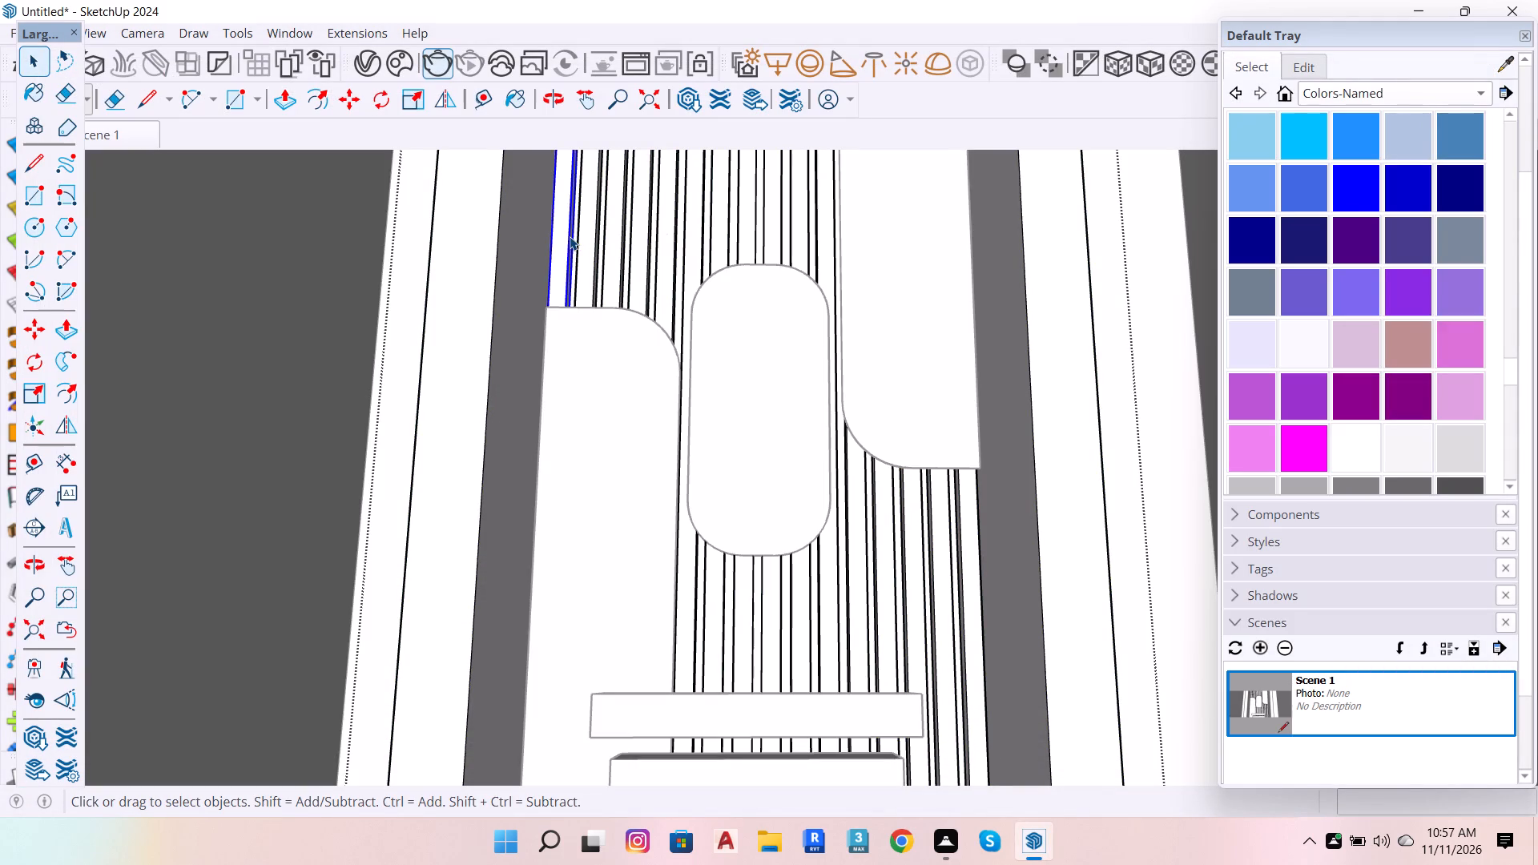
{"action": "double_click", "coordinate": [570, 236]}
{"action": "left_click", "coordinate": [570, 236]}
{"action": "double_click", "coordinate": [570, 236]}
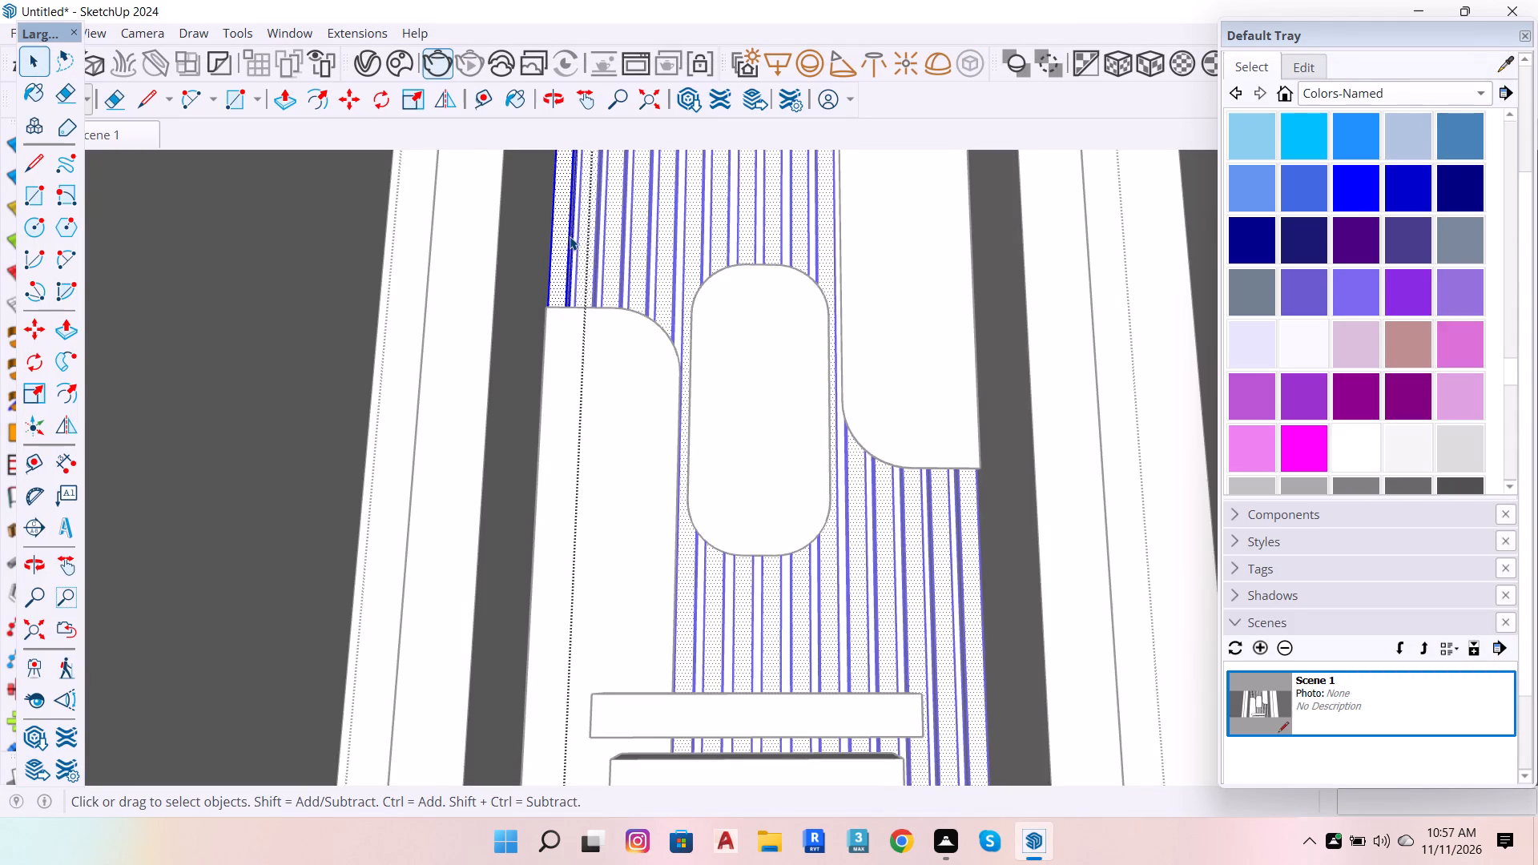
{"action": "scroll", "coordinate": [1377, 331], "scroll_direction": "down", "scroll_amount": 5}
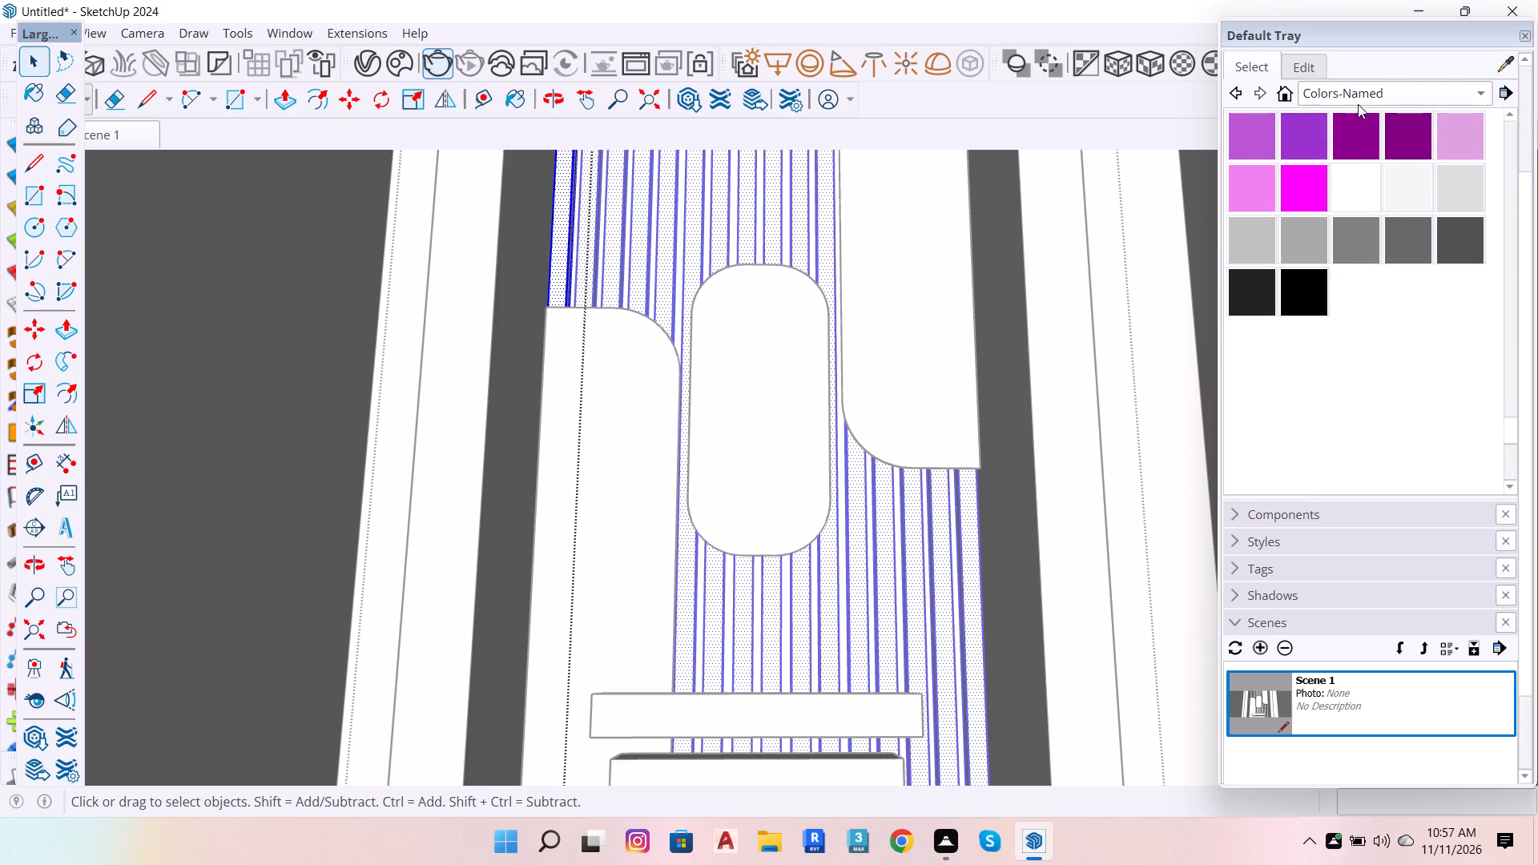
{"action": "left_click", "coordinate": [1360, 102]}
{"action": "left_click", "coordinate": [1300, 324]}
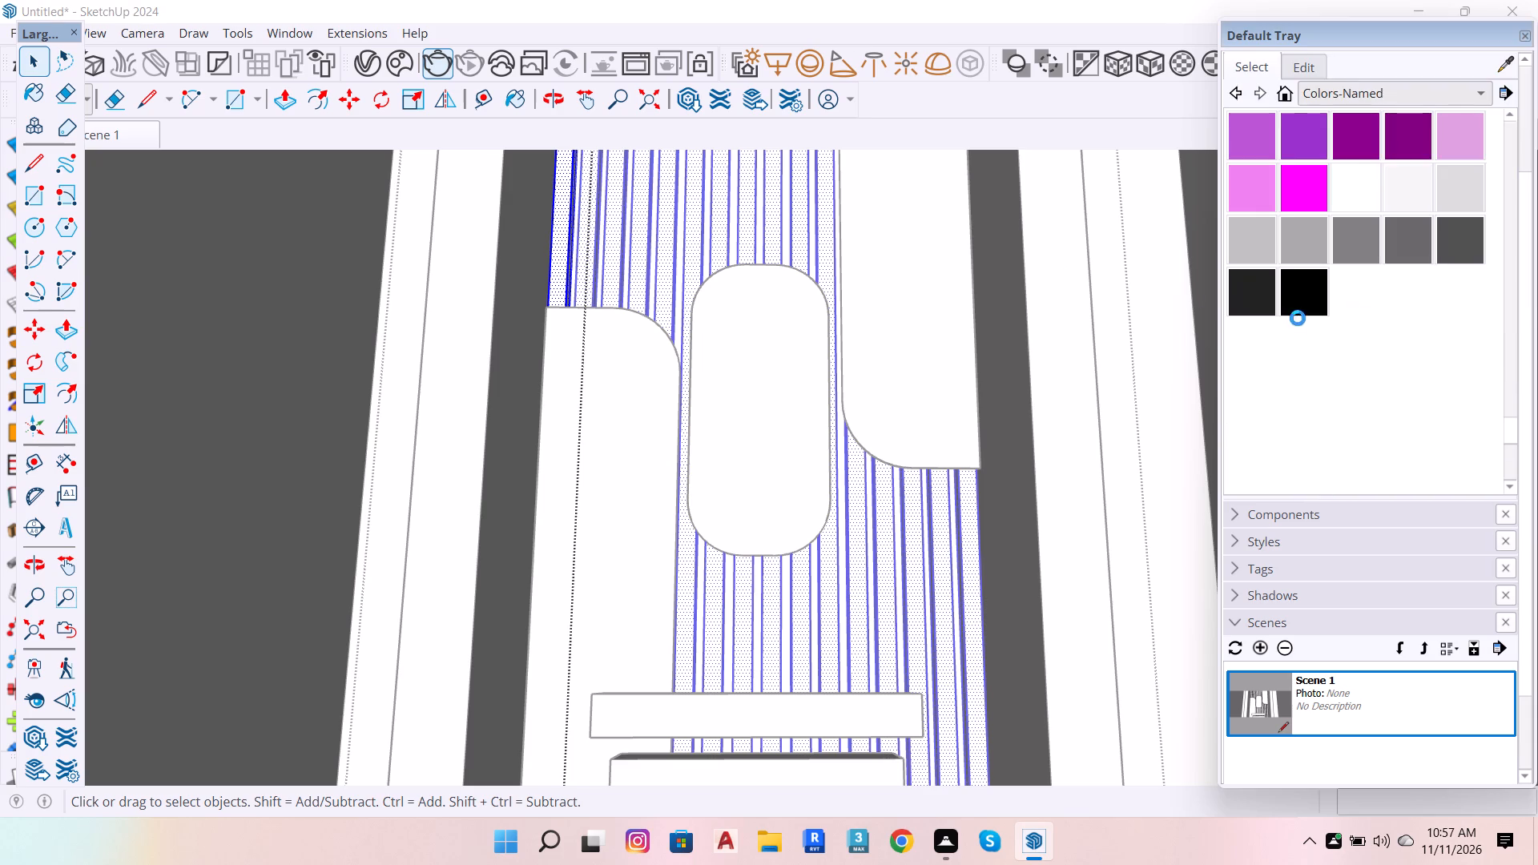
{"action": "left_click", "coordinate": [1246, 139]}
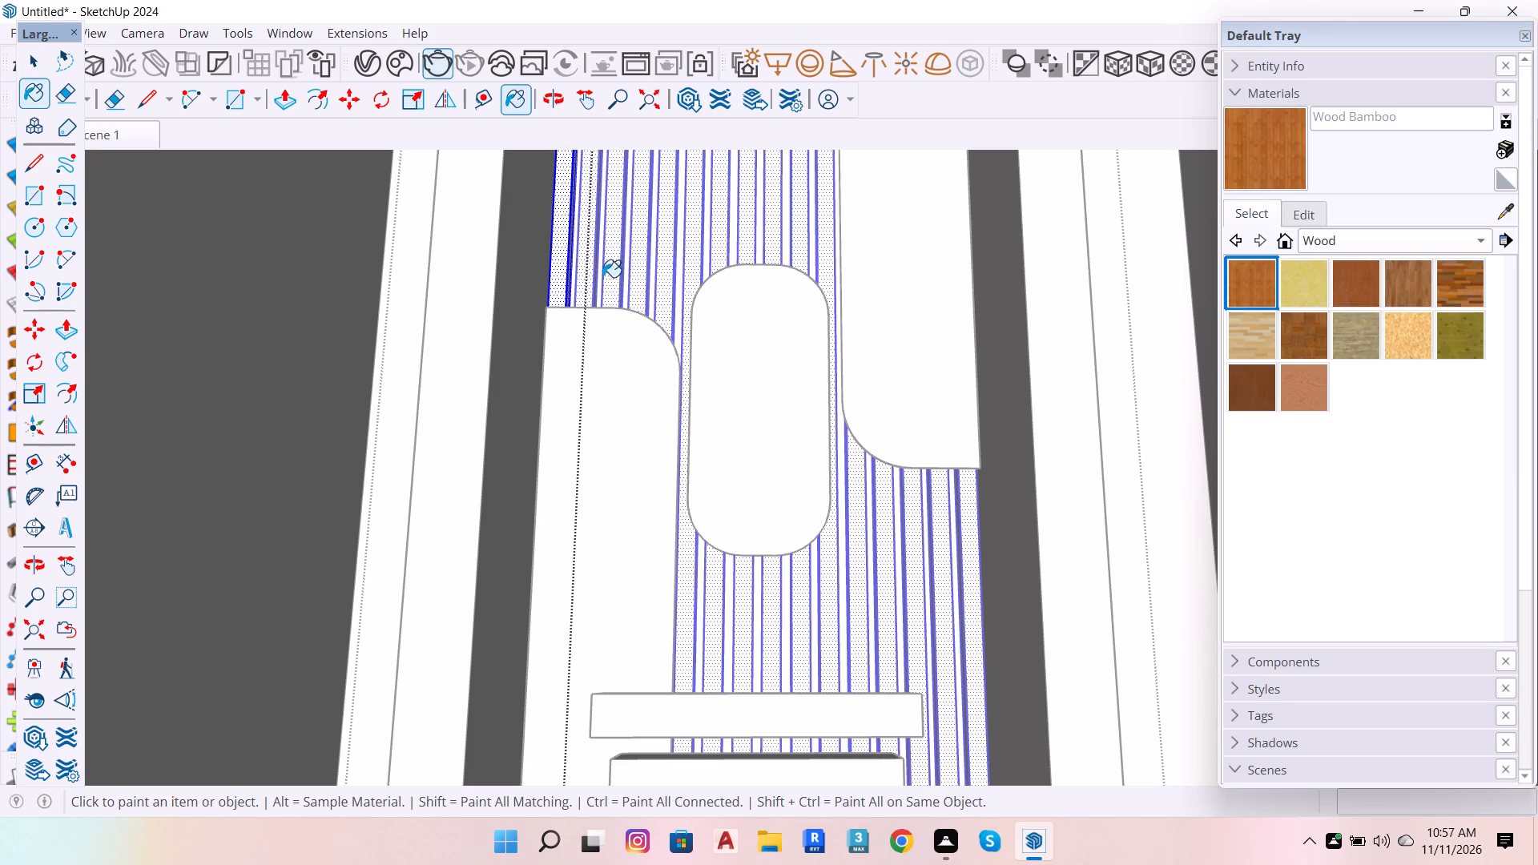
{"action": "left_click", "coordinate": [566, 250]}
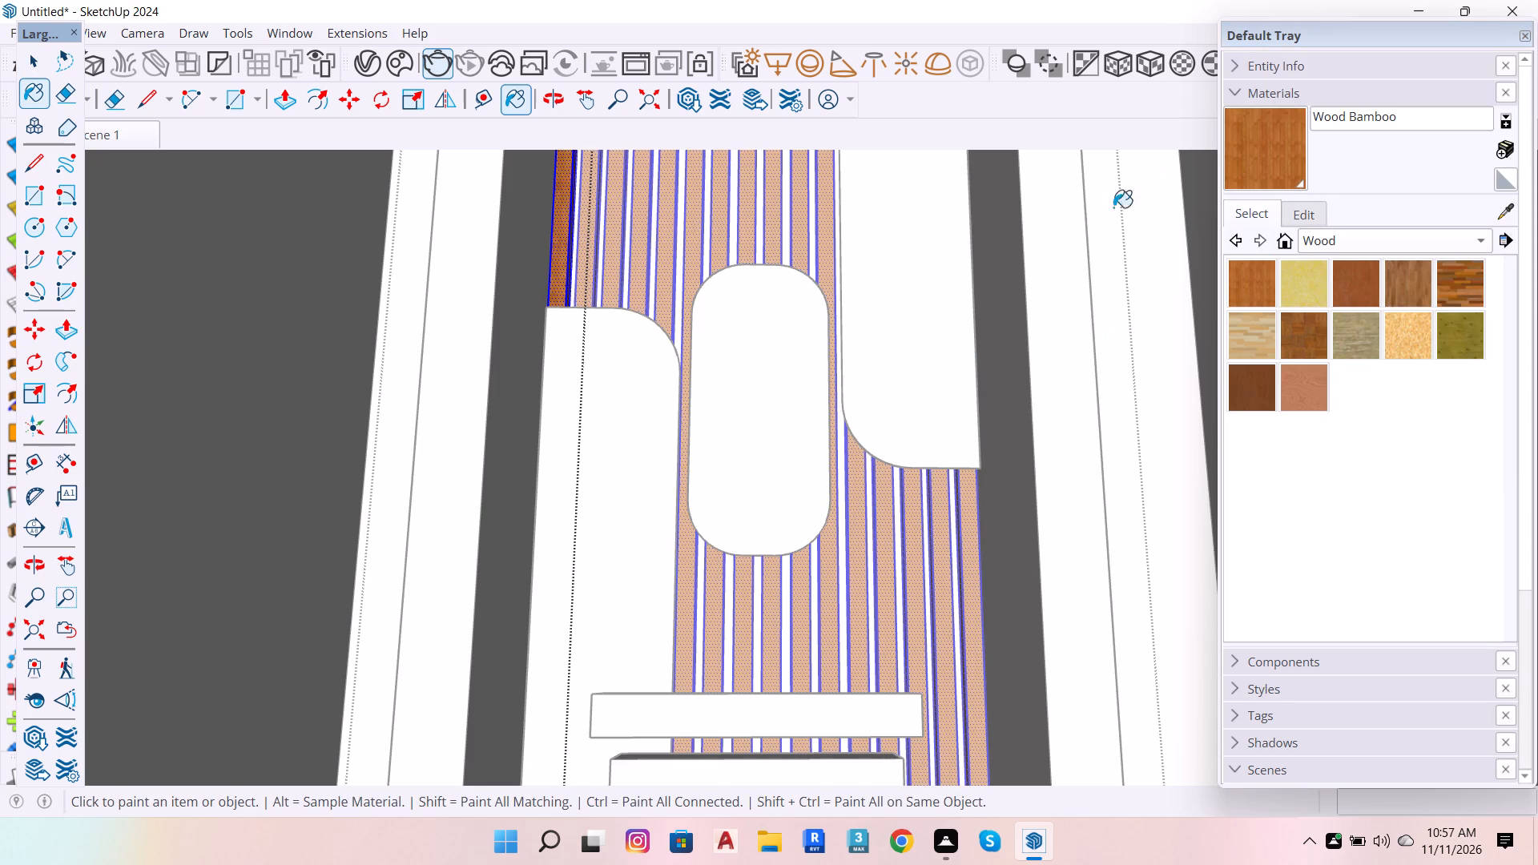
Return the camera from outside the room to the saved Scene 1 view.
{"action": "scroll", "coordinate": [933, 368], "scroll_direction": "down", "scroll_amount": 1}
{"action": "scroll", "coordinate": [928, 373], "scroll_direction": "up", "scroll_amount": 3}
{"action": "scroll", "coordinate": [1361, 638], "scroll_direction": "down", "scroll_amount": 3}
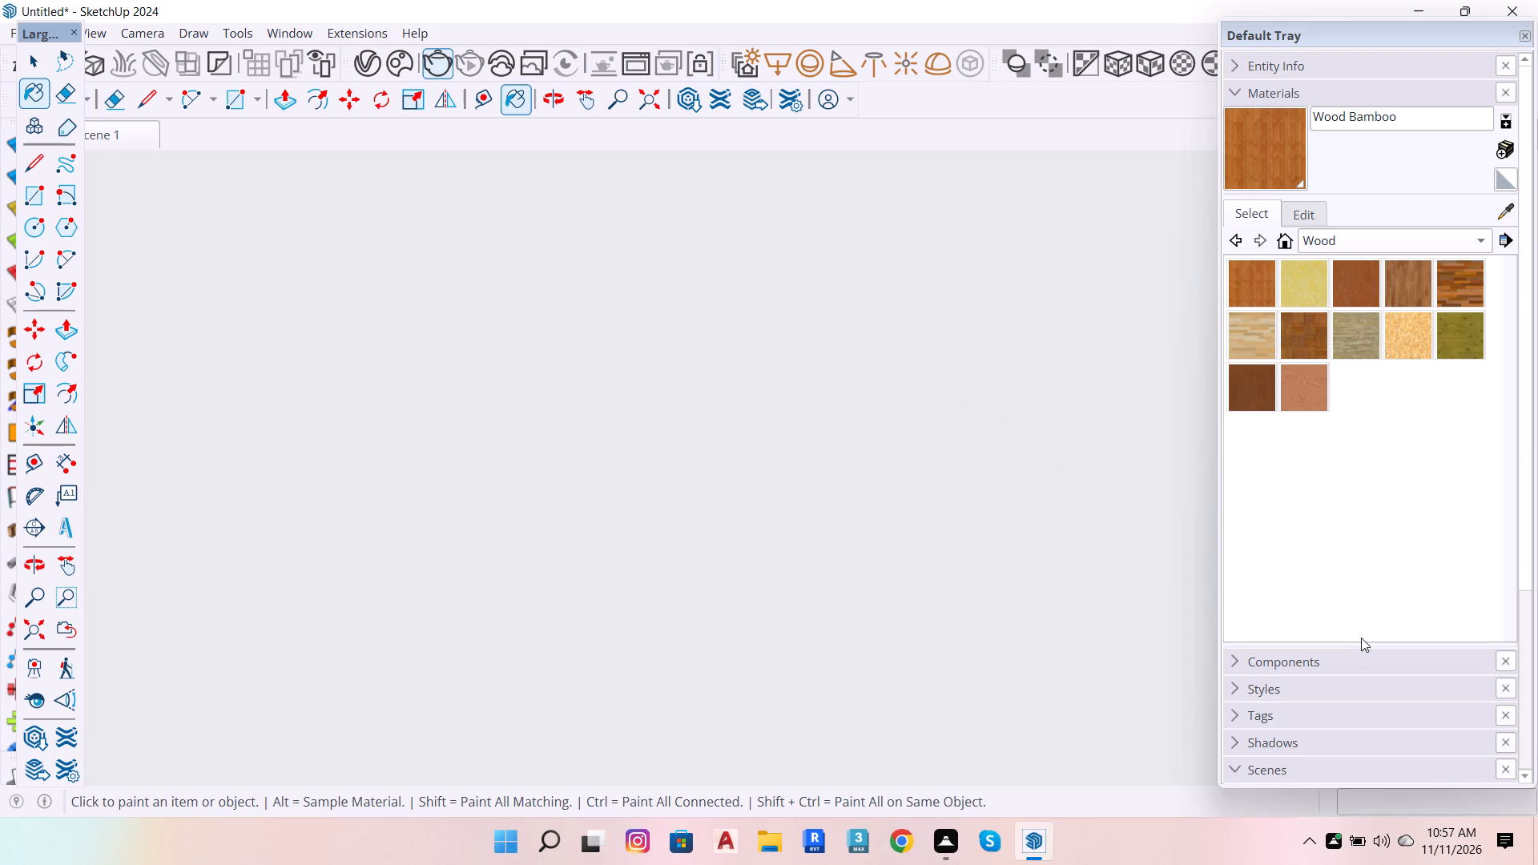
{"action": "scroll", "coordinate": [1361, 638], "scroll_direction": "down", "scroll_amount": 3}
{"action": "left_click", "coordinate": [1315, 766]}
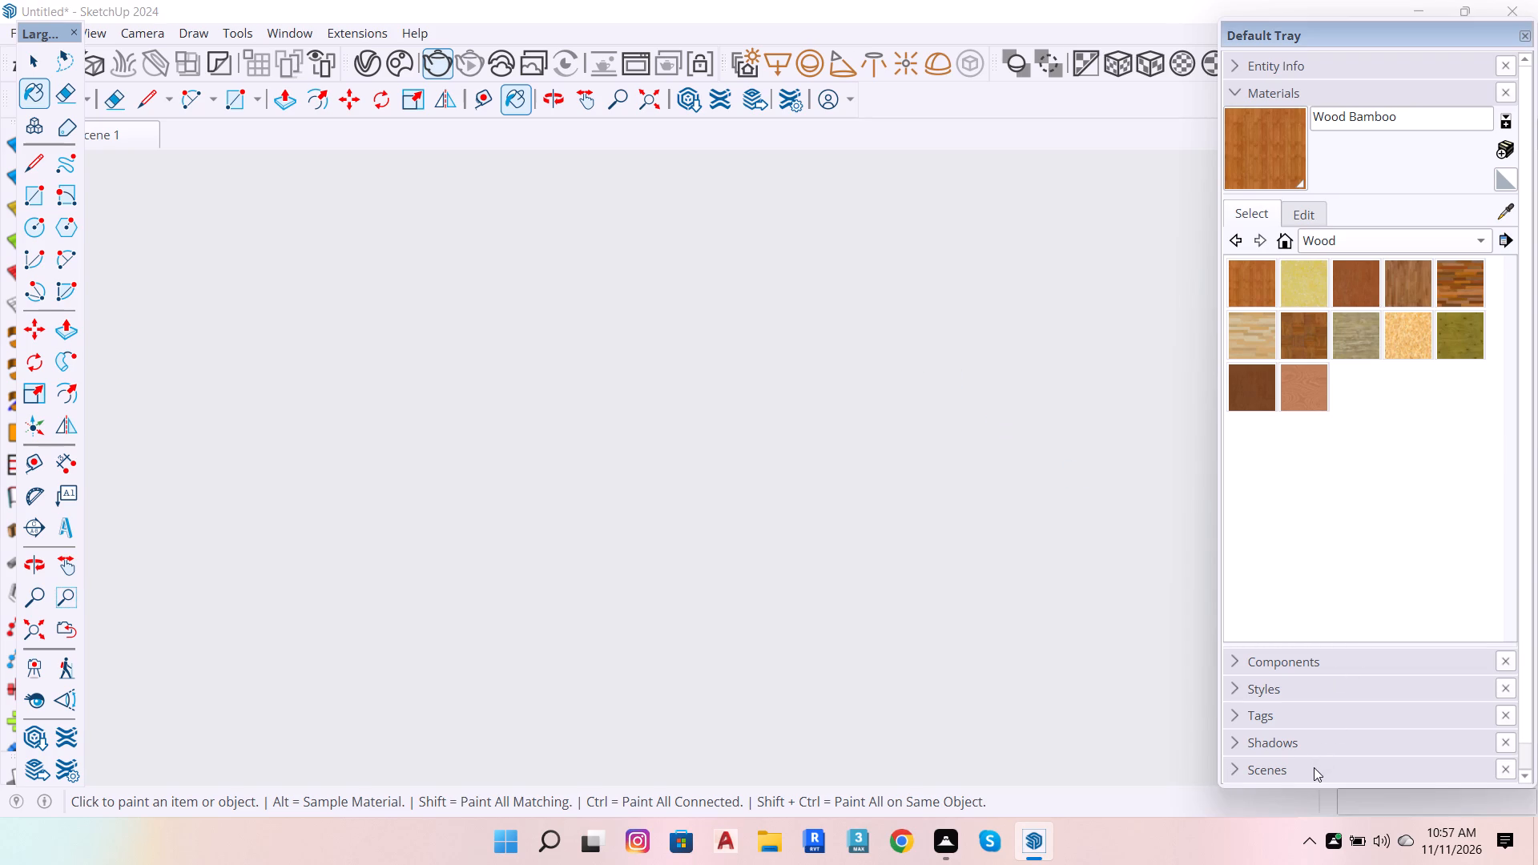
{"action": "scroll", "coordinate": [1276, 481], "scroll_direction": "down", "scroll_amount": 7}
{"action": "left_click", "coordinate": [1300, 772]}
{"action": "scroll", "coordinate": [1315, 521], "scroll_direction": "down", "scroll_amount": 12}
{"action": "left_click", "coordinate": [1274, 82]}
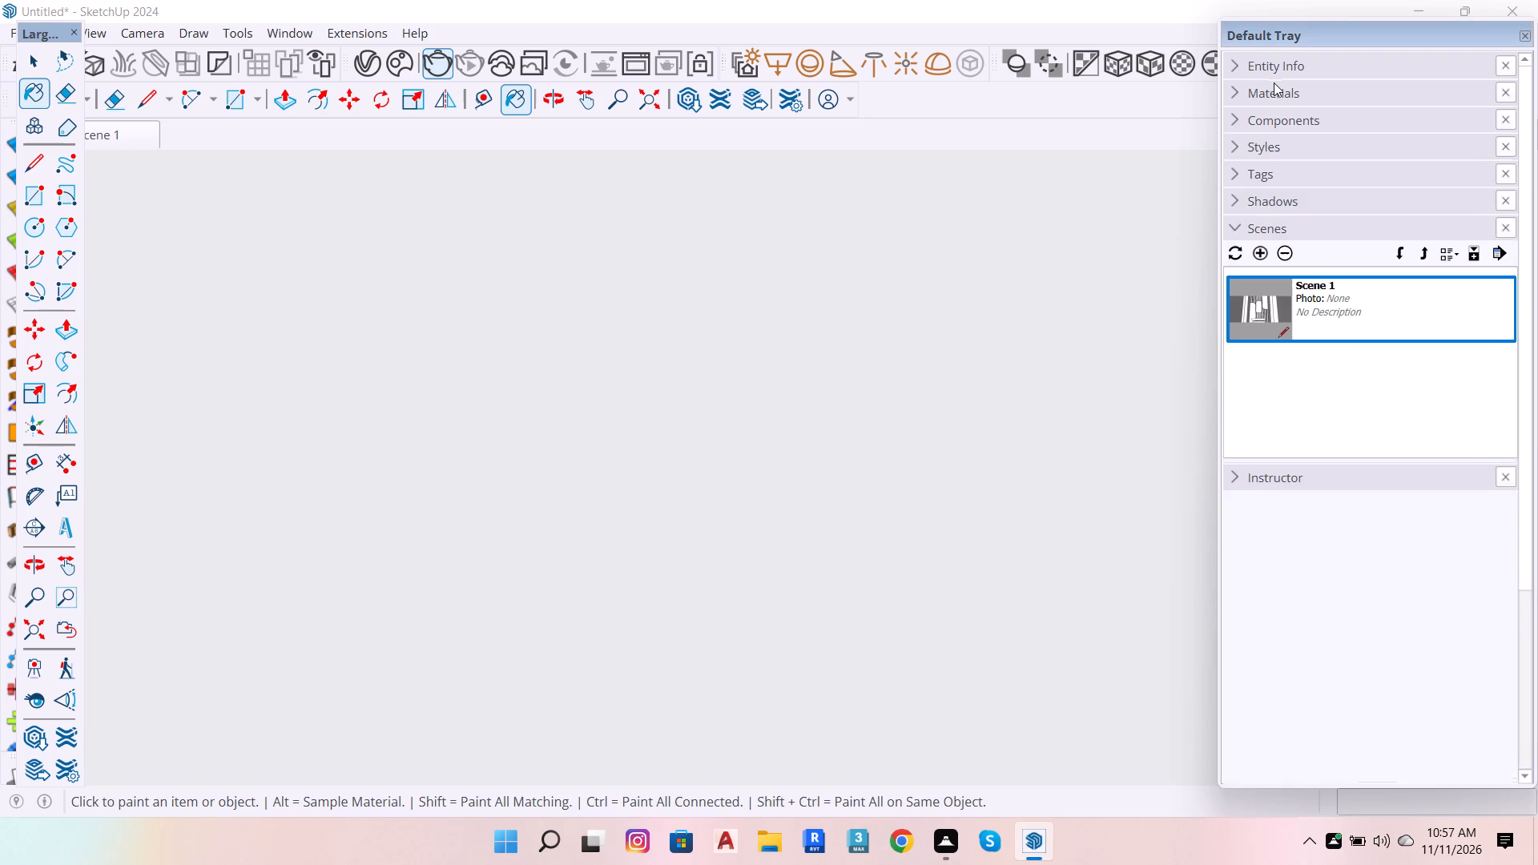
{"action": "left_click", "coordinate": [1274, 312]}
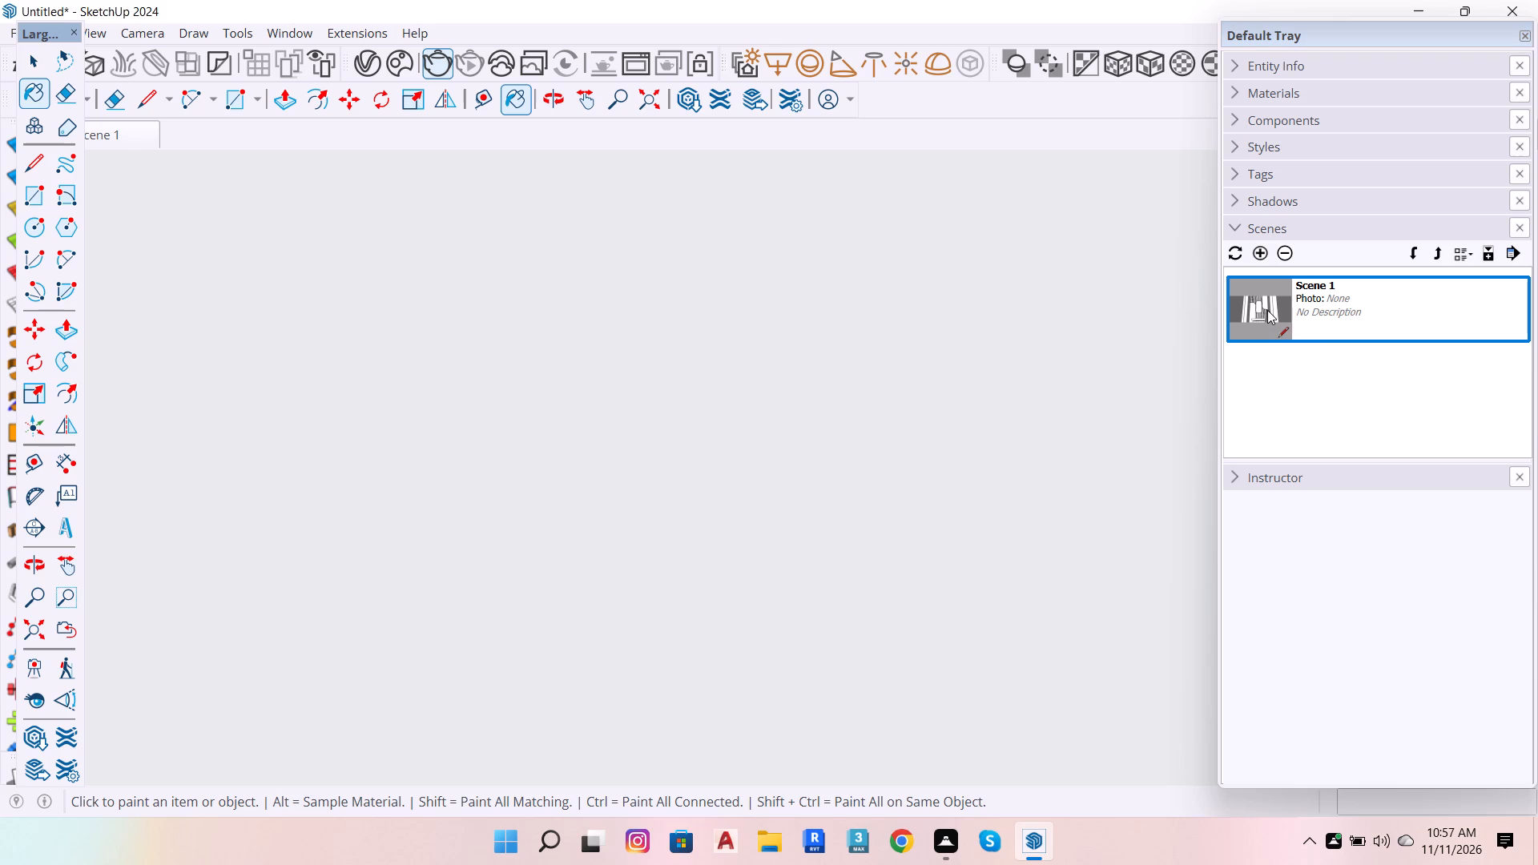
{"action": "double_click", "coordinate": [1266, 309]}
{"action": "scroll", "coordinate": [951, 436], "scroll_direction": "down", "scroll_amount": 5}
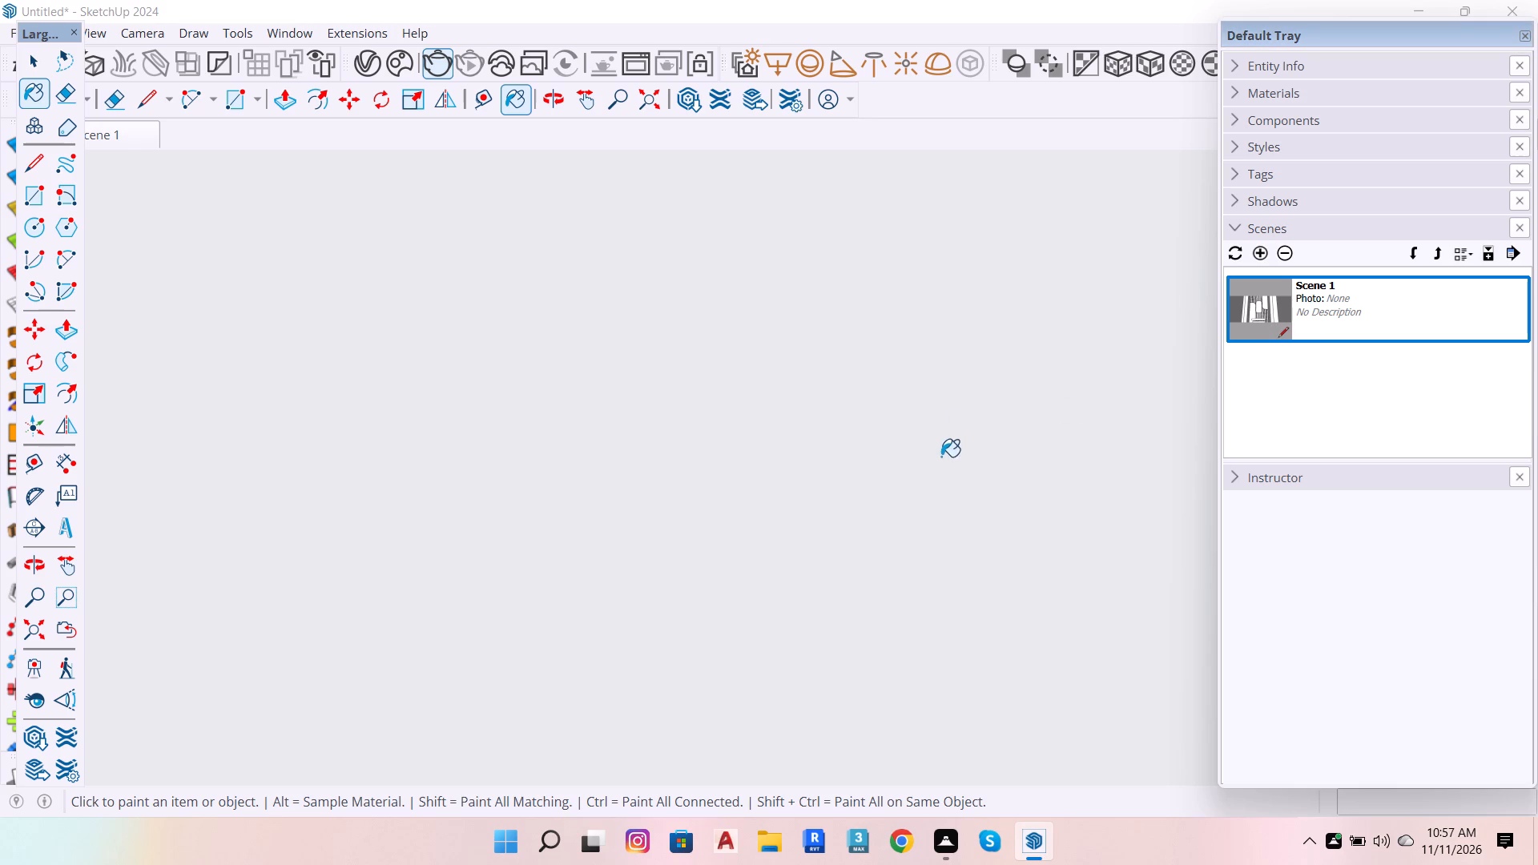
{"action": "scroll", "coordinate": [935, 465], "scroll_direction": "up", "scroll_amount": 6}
Open the upper rounded panel beside the pill-shaped one, paint its face with Marble Carrara Floor Tile, and replace that with Field Square Tile.
{"action": "key", "text": "space"}
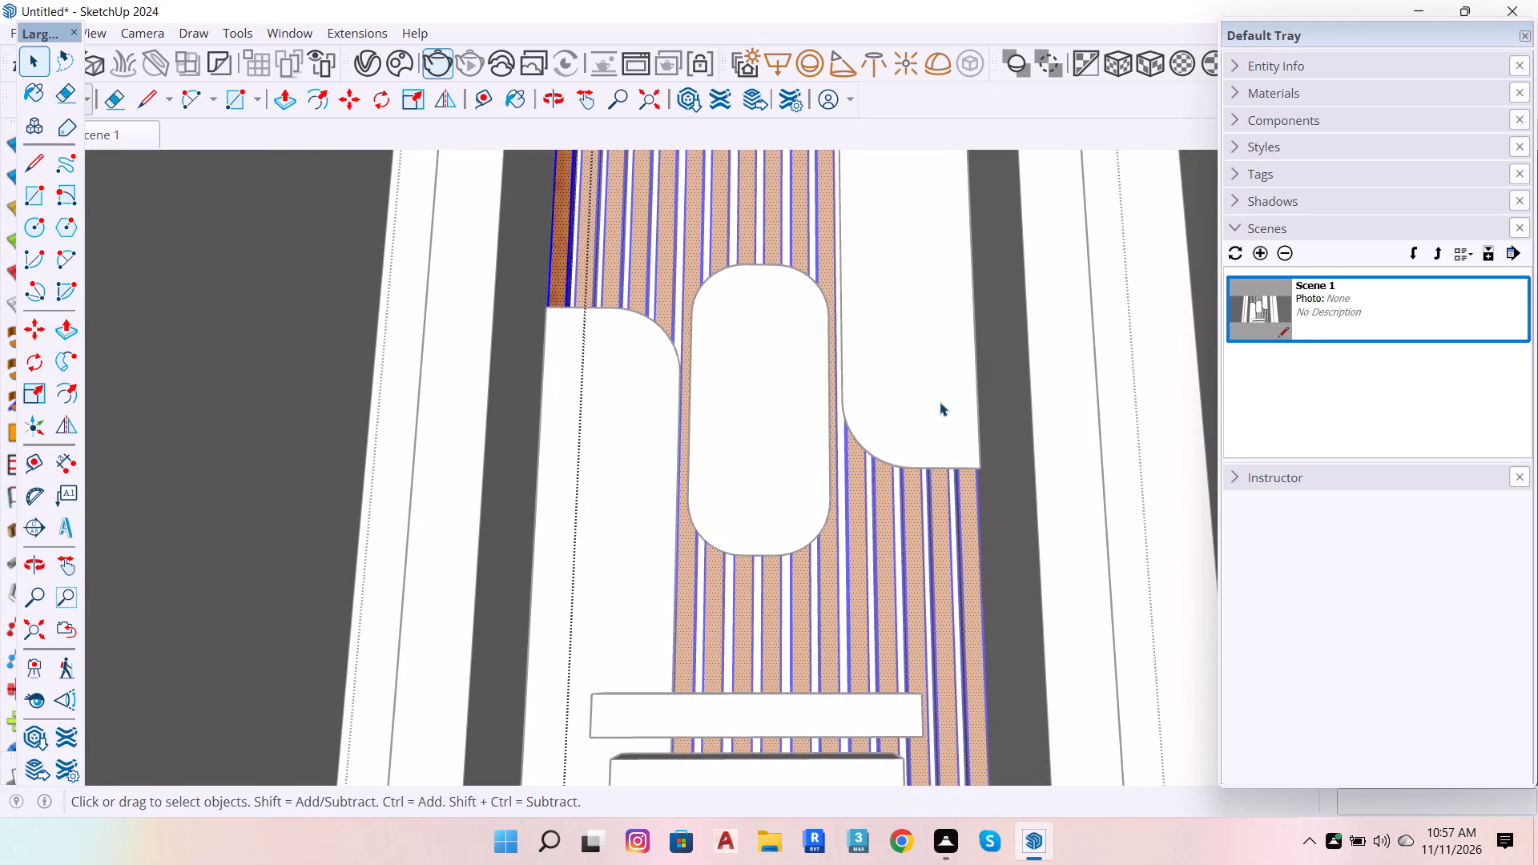
{"action": "left_click", "coordinate": [917, 416]}
{"action": "double_click", "coordinate": [917, 416]}
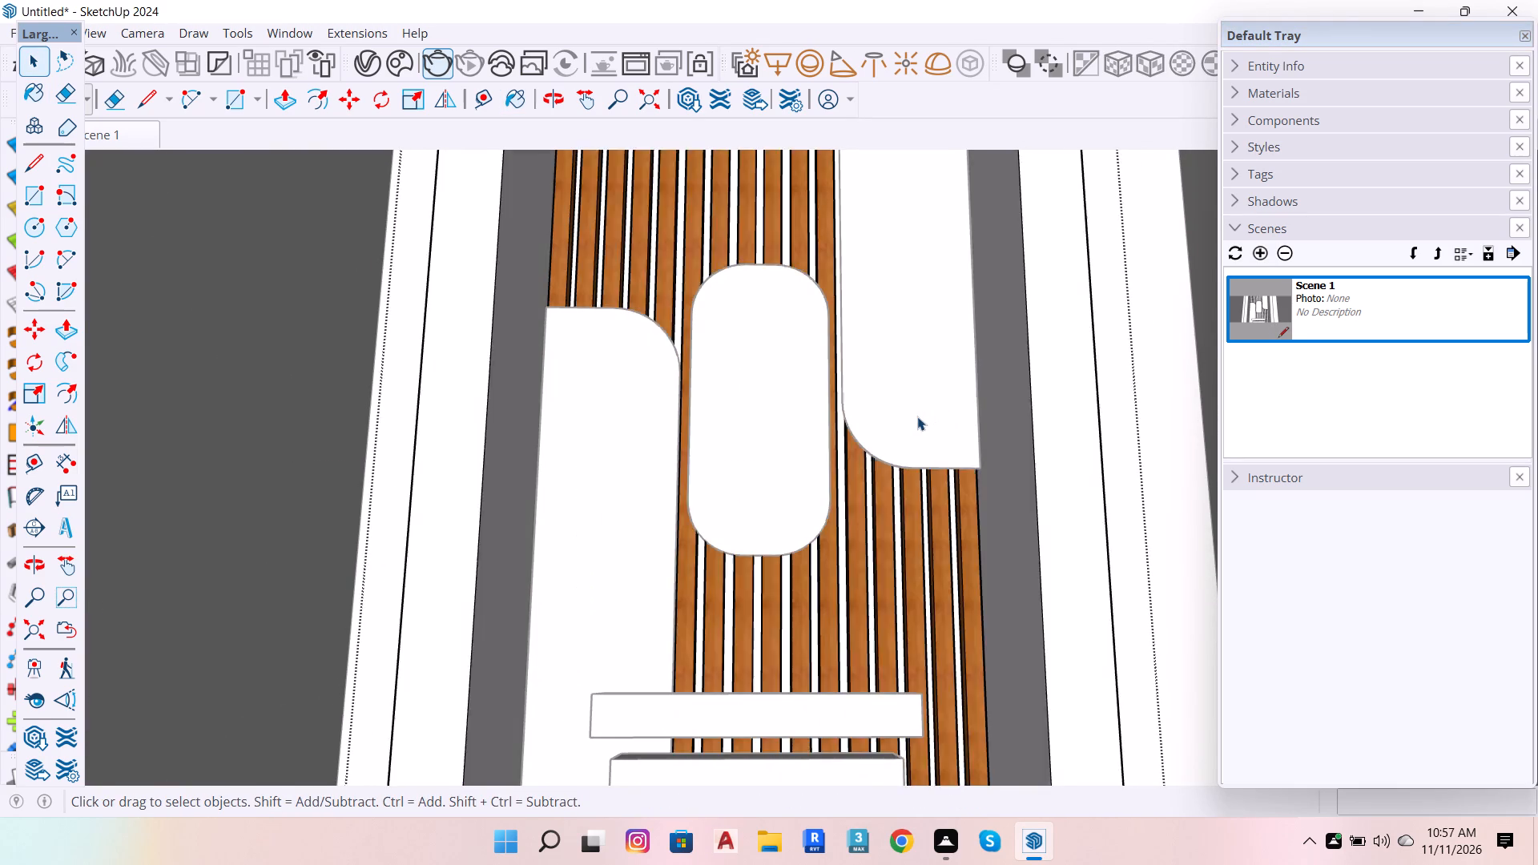
{"action": "left_click", "coordinate": [917, 416]}
{"action": "double_click", "coordinate": [917, 416]}
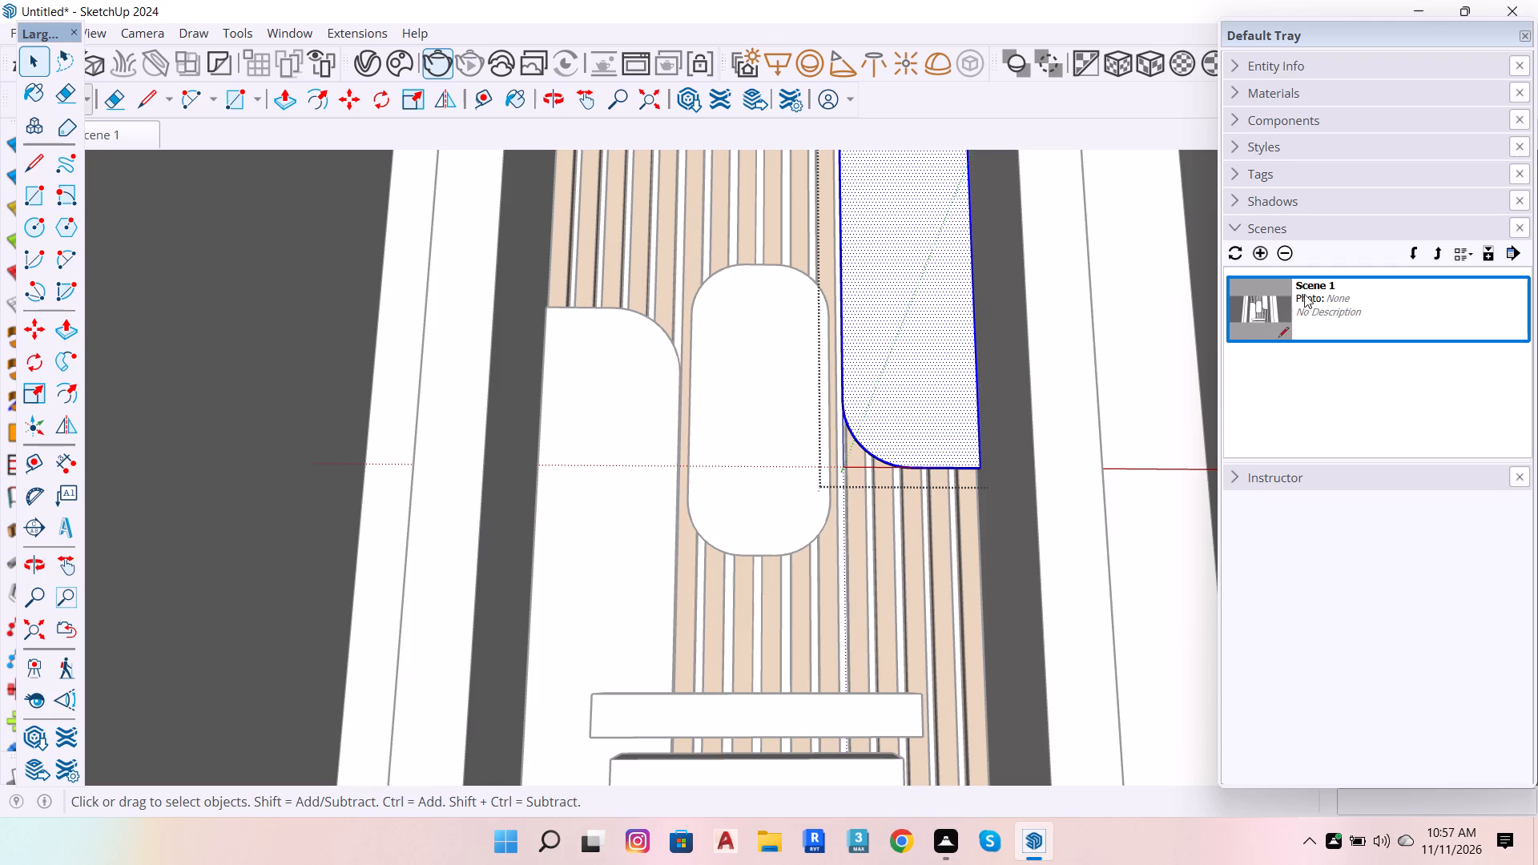
{"action": "left_click", "coordinate": [1314, 91]}
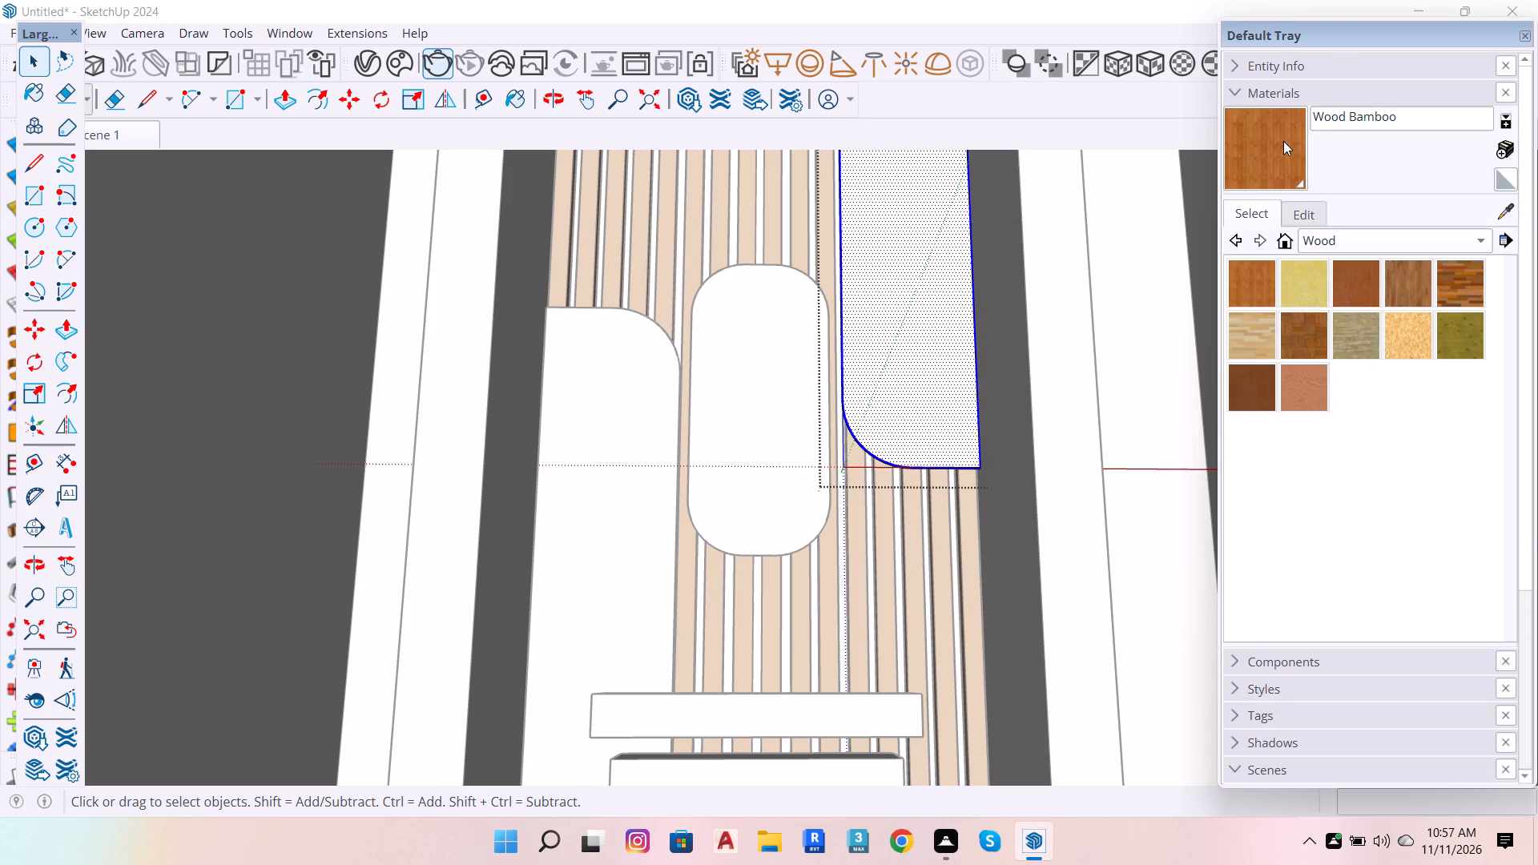
{"action": "left_click", "coordinate": [1364, 123]}
{"action": "left_click", "coordinate": [1262, 91]}
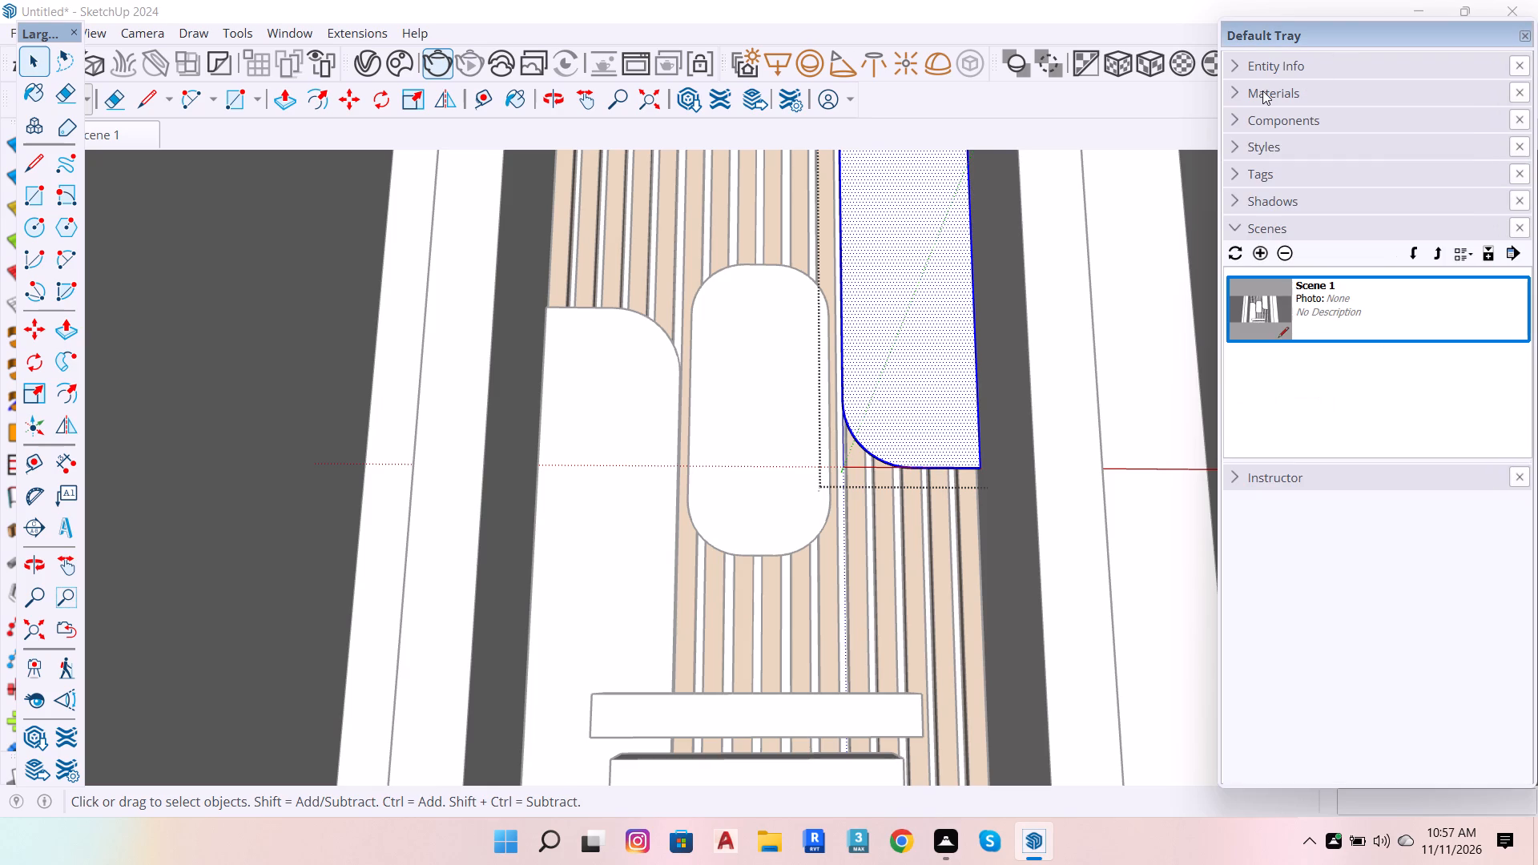
{"action": "left_click", "coordinate": [1262, 91]}
{"action": "left_click", "coordinate": [1380, 246]}
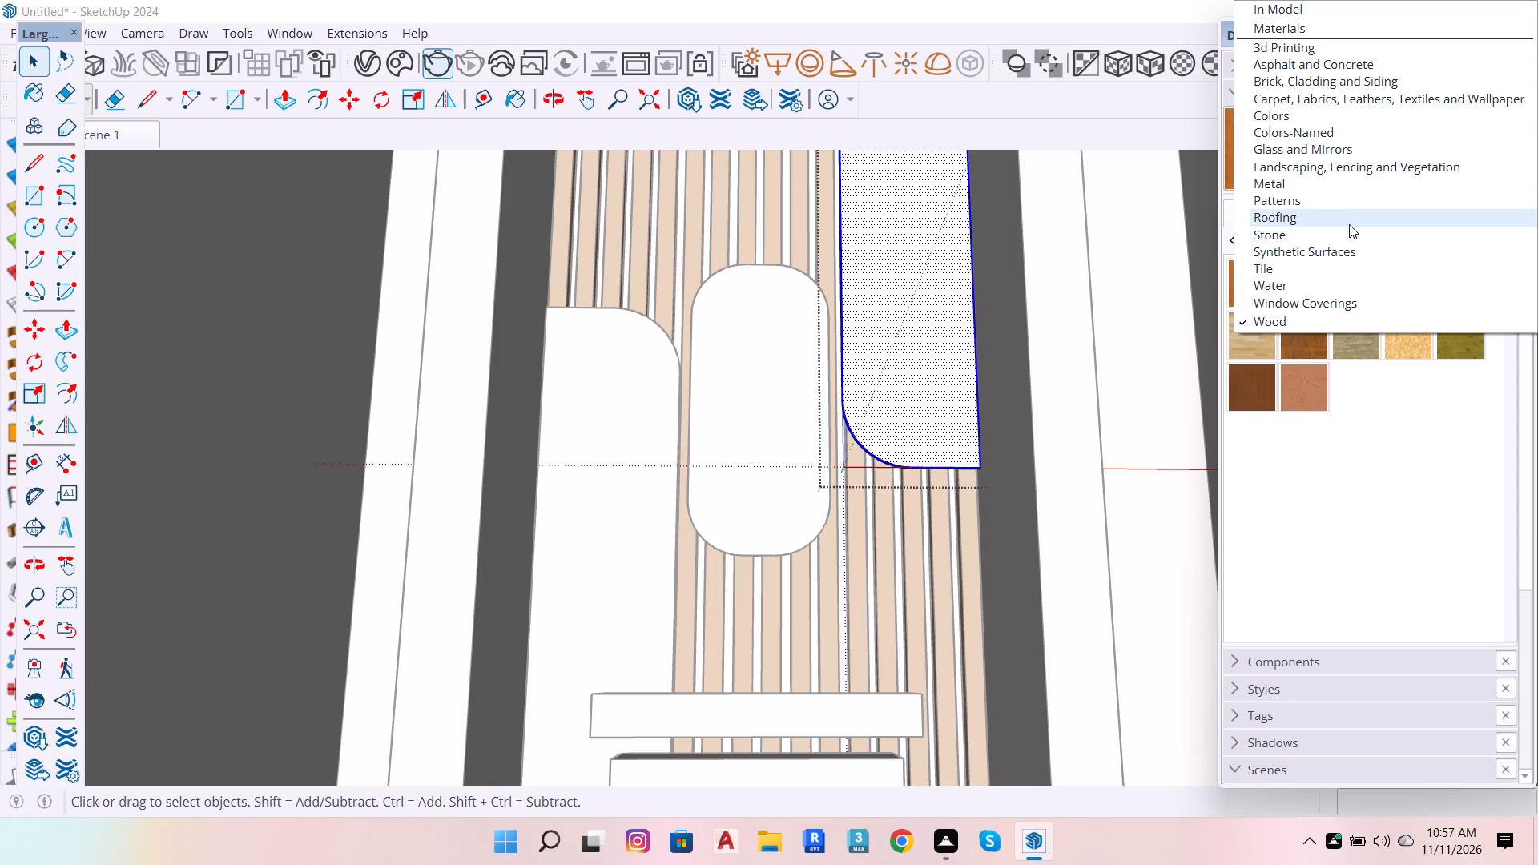
{"action": "left_click", "coordinate": [1343, 273]}
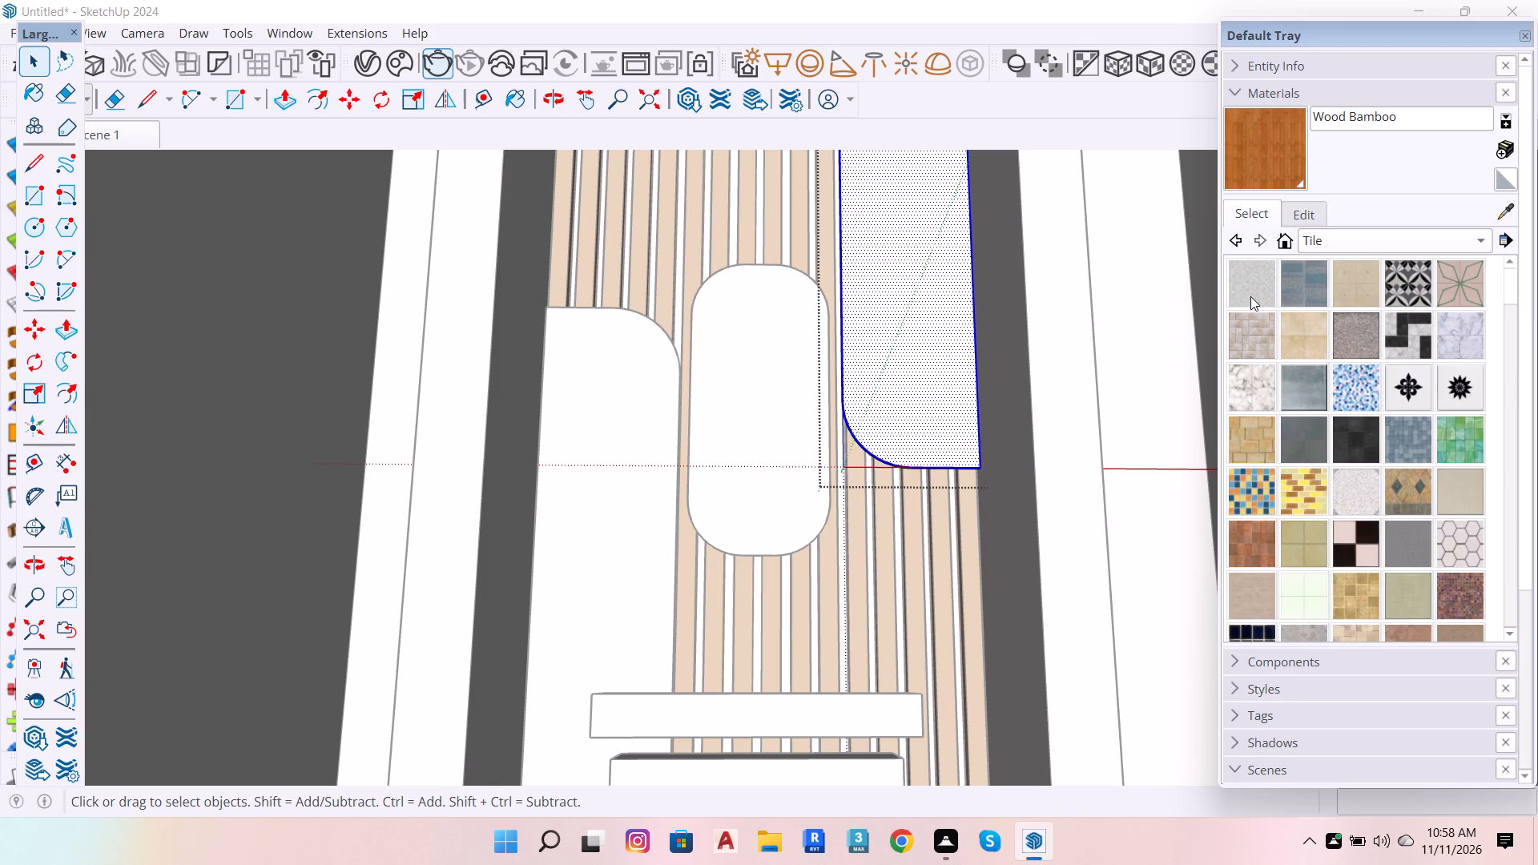
{"action": "left_click", "coordinate": [1461, 339]}
{"action": "left_click", "coordinate": [924, 285]}
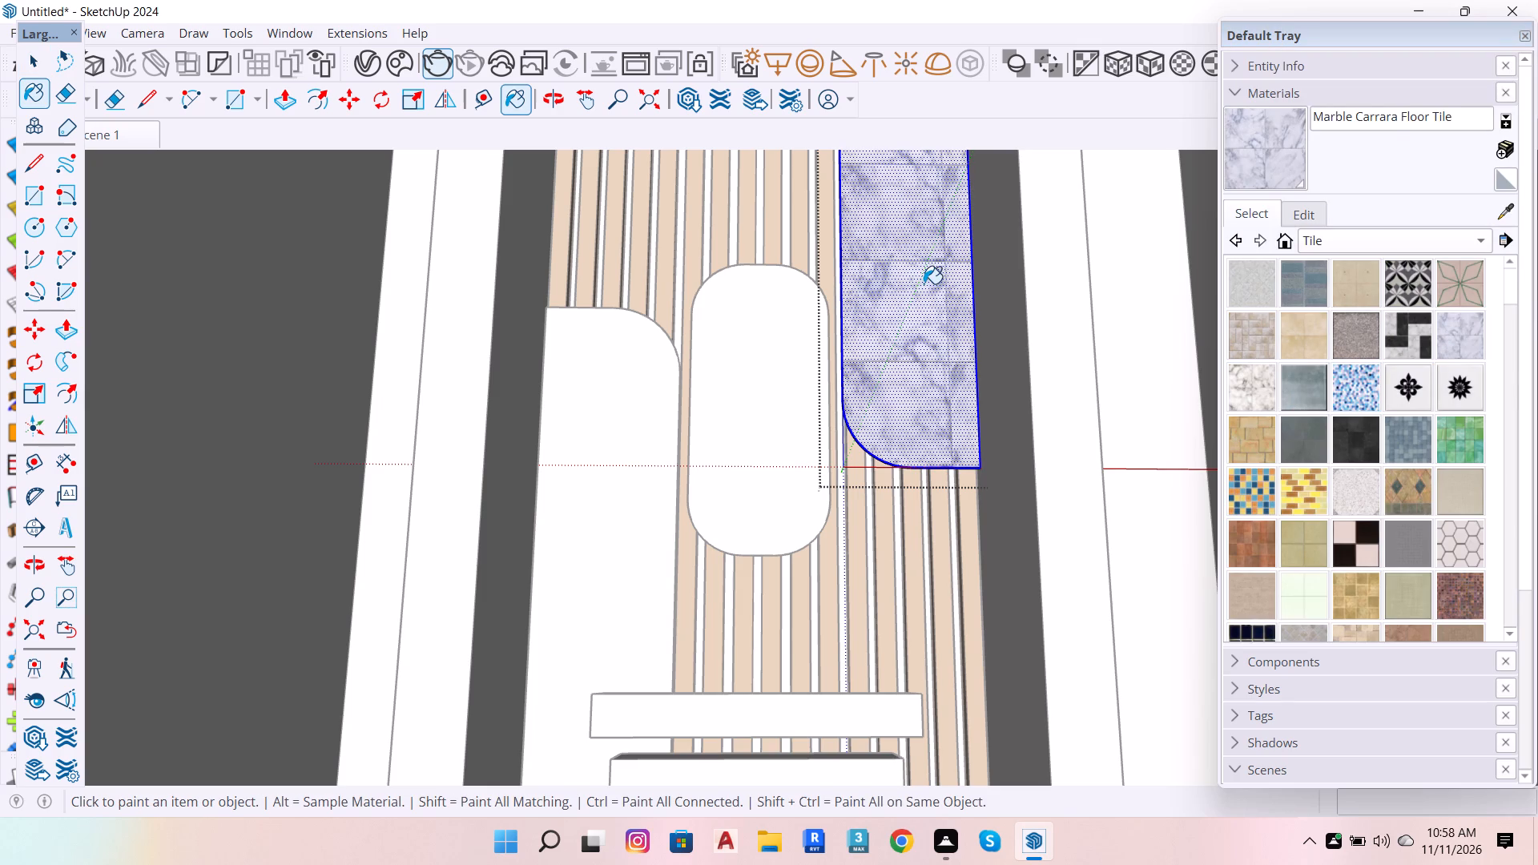
{"action": "left_click", "coordinate": [1317, 340]}
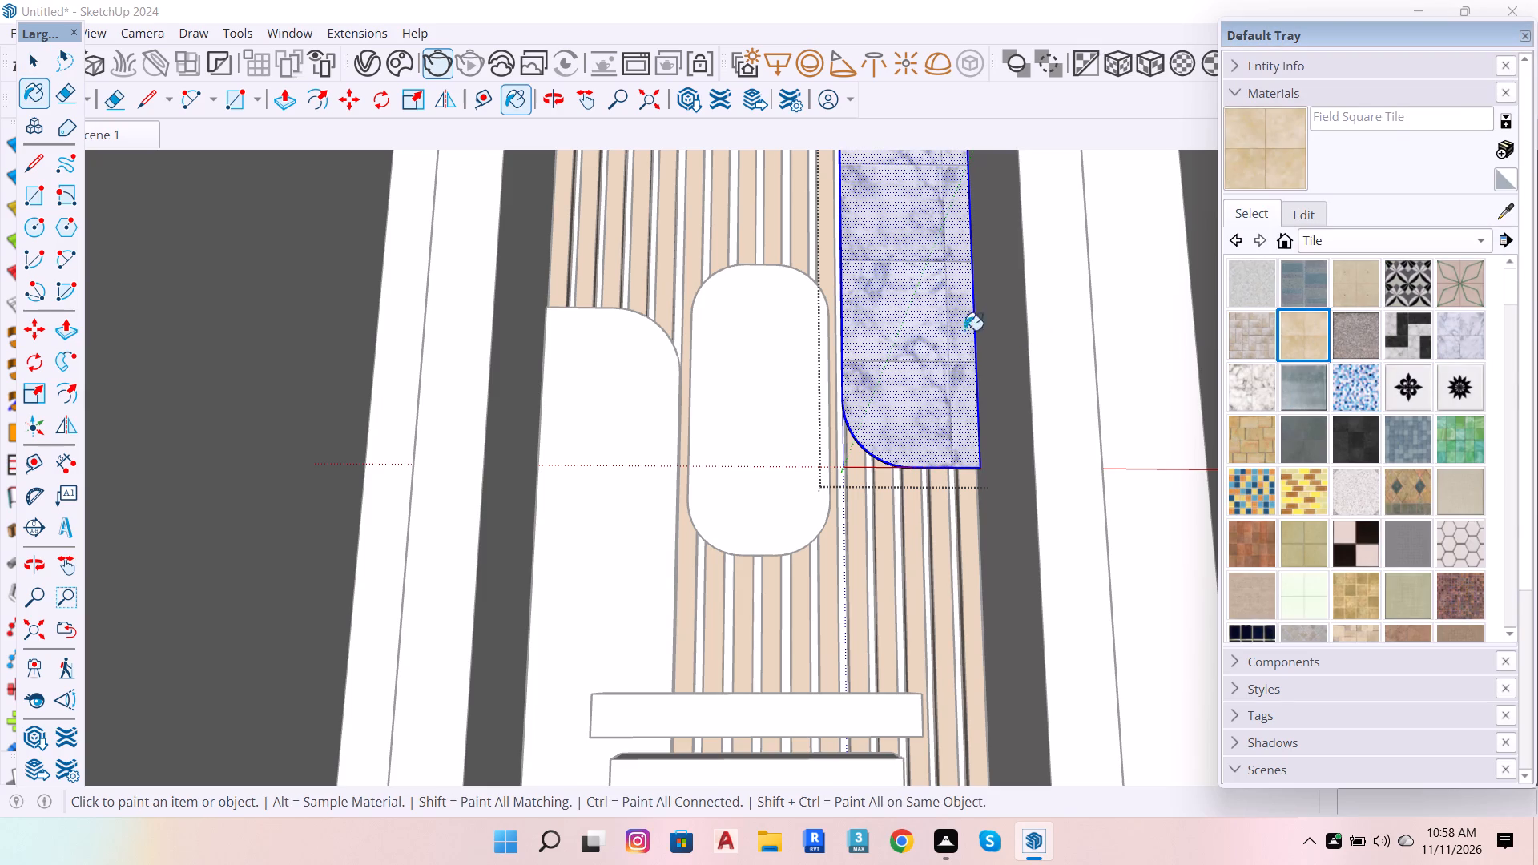
{"action": "left_click", "coordinate": [950, 295]}
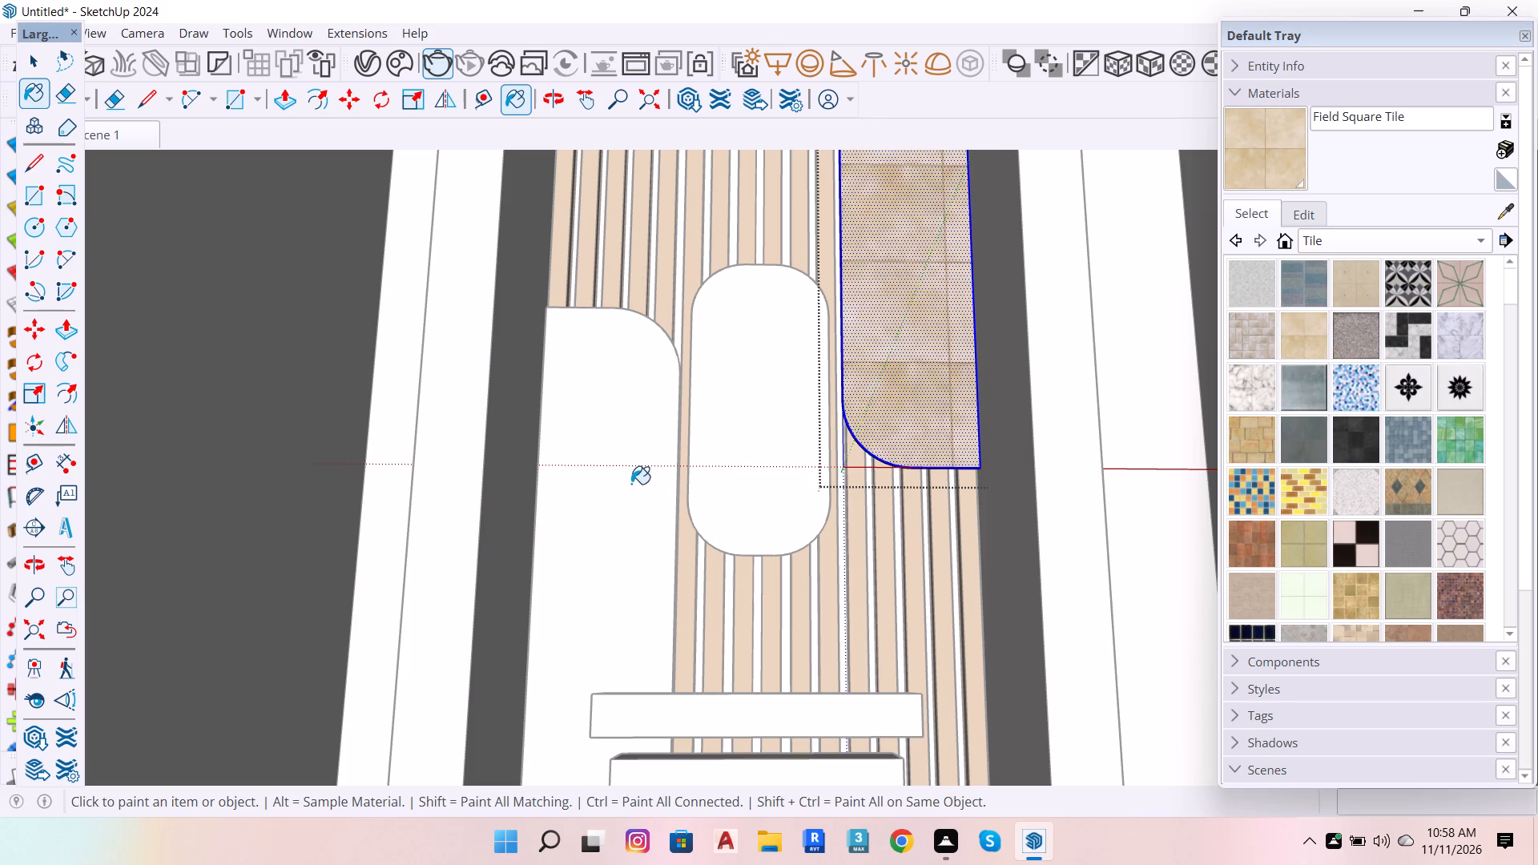
{"action": "left_click", "coordinate": [604, 432]}
Shift the tile texture on the upper rounded panel's face with its position pin and stretch it with the distort pin.
{"action": "key", "text": "space"}
{"action": "left_click", "coordinate": [926, 358]}
{"action": "right_click", "coordinate": [926, 356]}
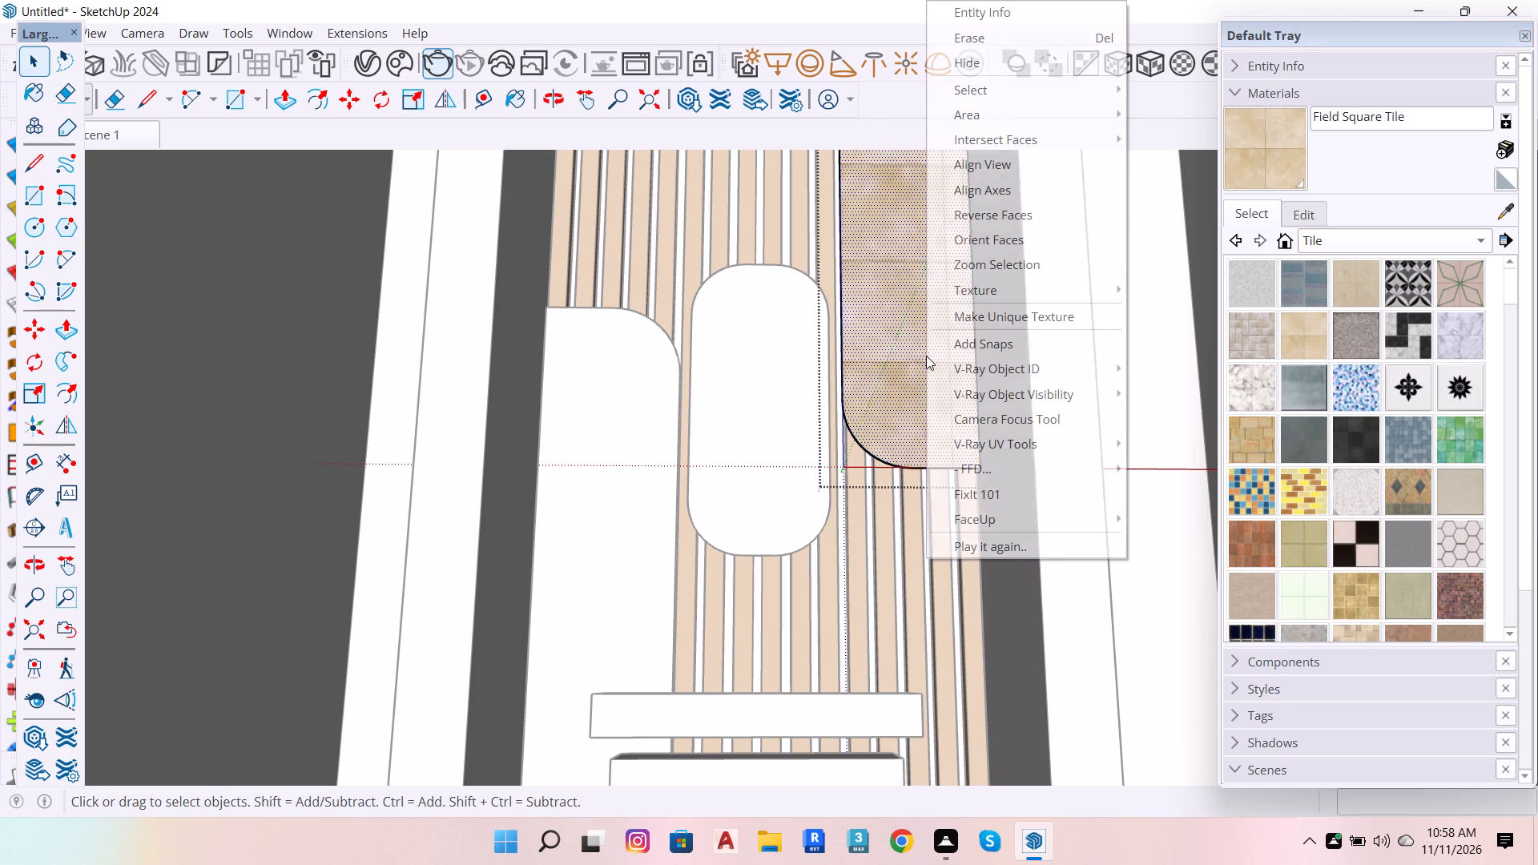
{"action": "left_click", "coordinate": [955, 292]}
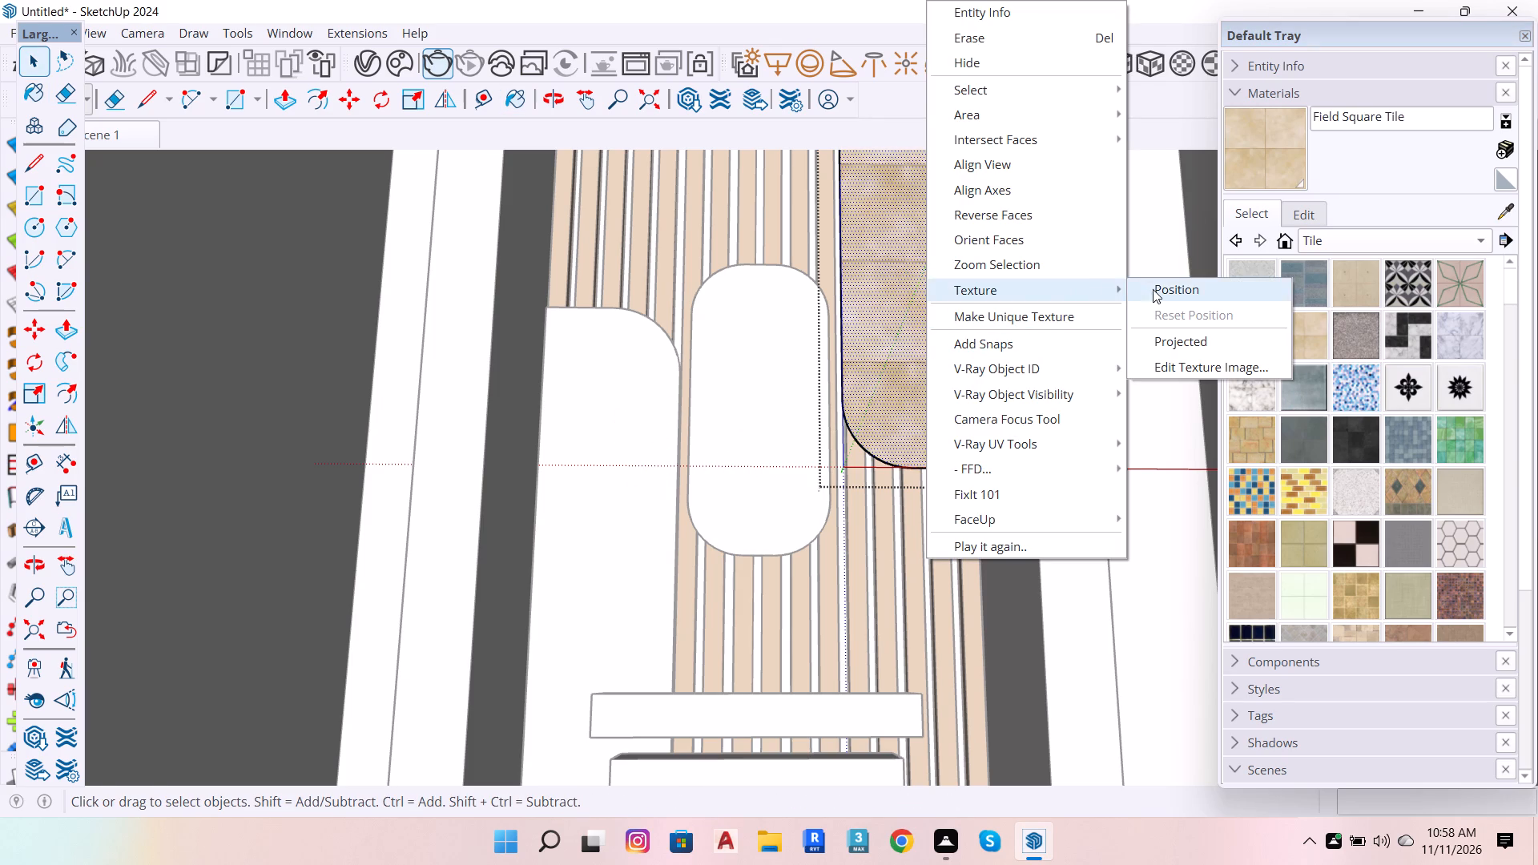
{"action": "left_click", "coordinate": [1155, 289]}
{"action": "left_click_drag", "start_coordinate": [855, 446], "coordinate": [803, 499]}
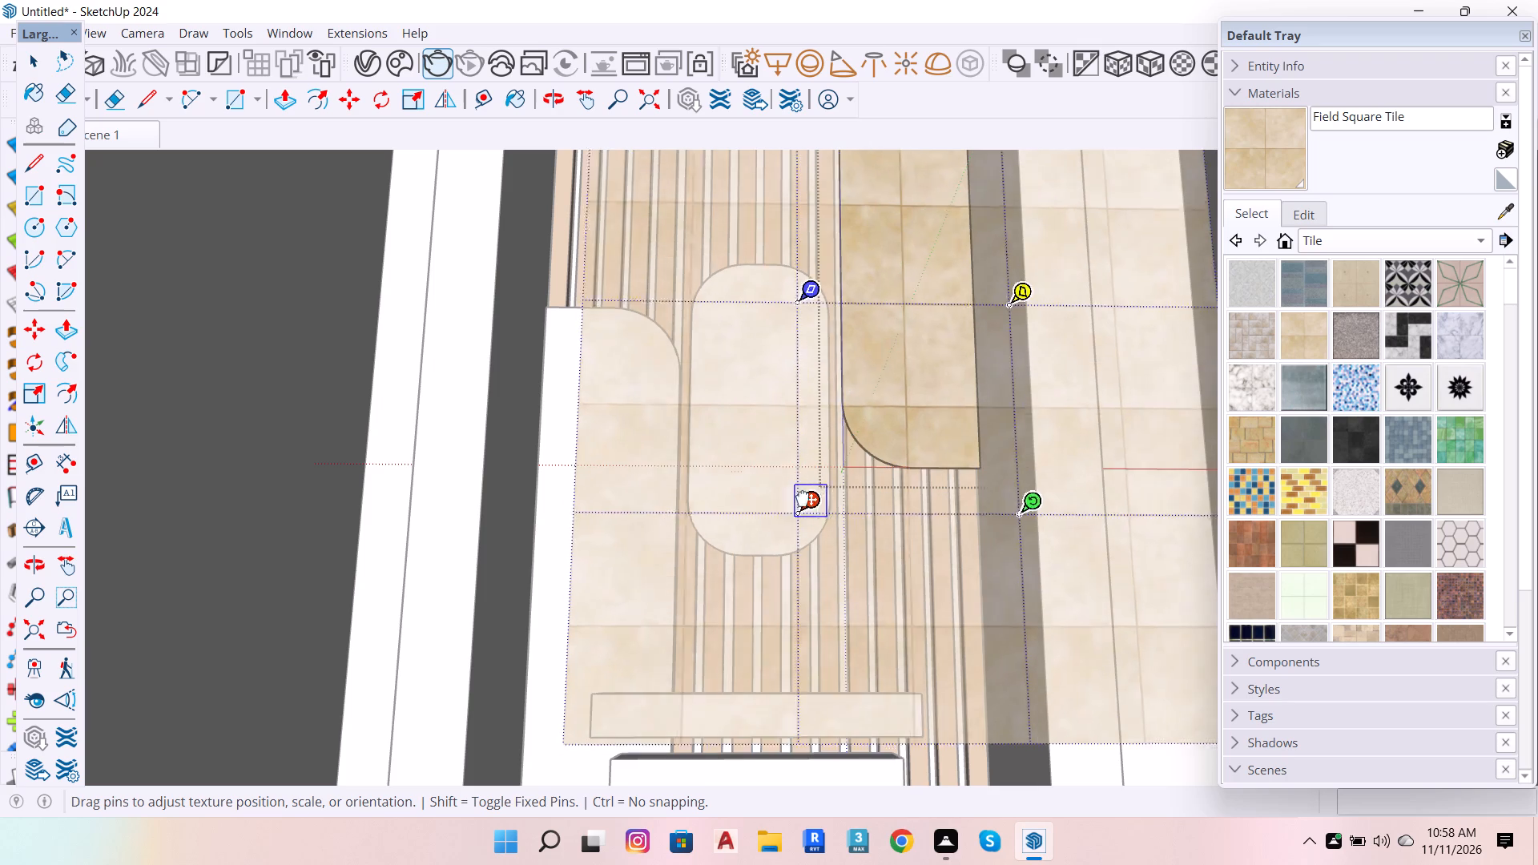
{"action": "left_click_drag", "start_coordinate": [803, 499], "coordinate": [772, 521]}
{"action": "left_click_drag", "start_coordinate": [978, 330], "coordinate": [1133, 223]}
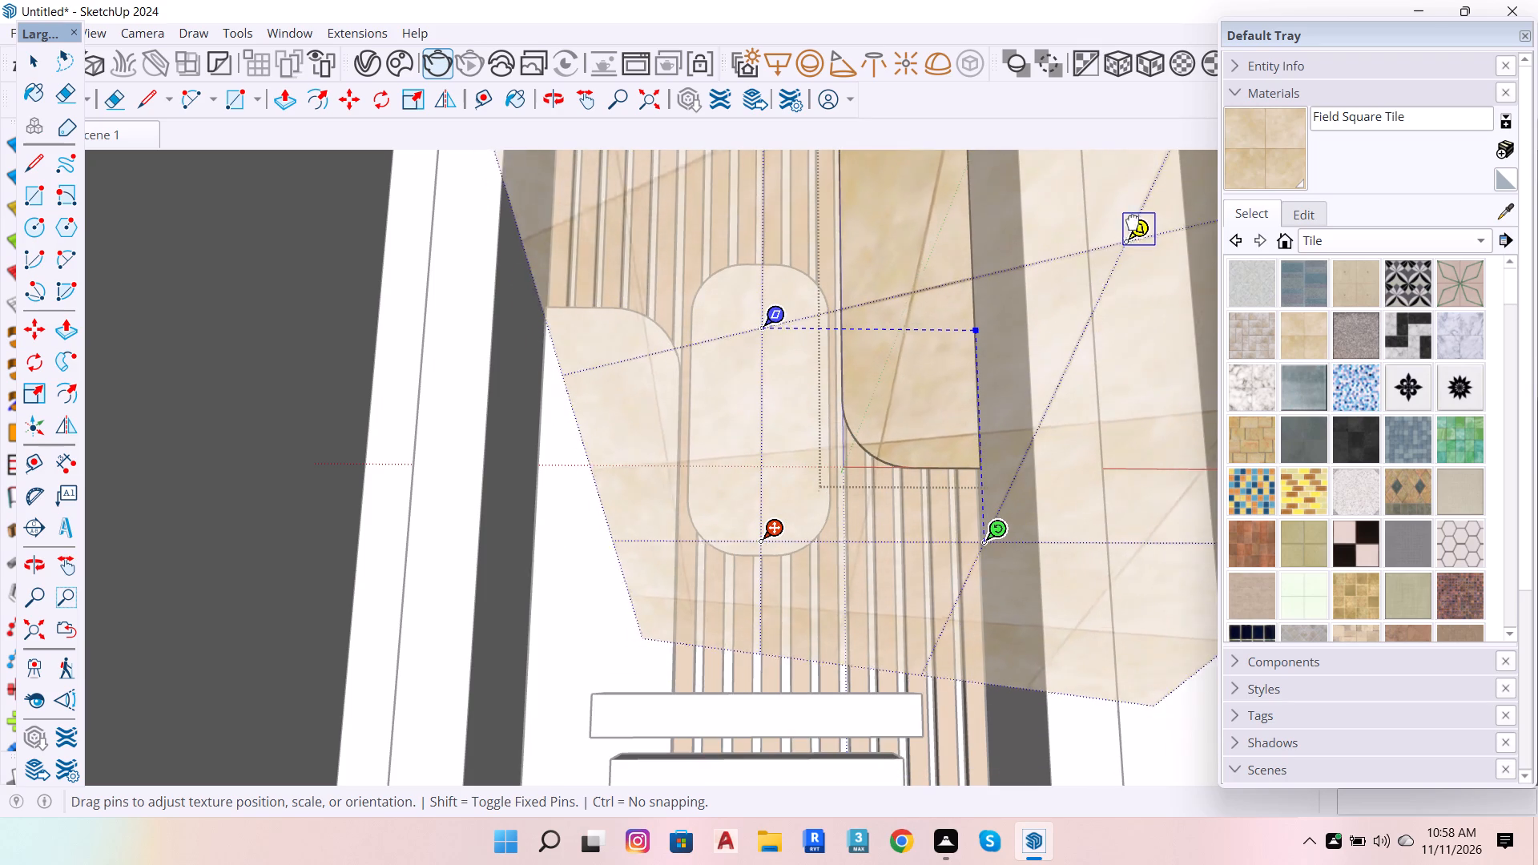
{"action": "left_click_drag", "start_coordinate": [1133, 223], "coordinate": [1022, 170]}
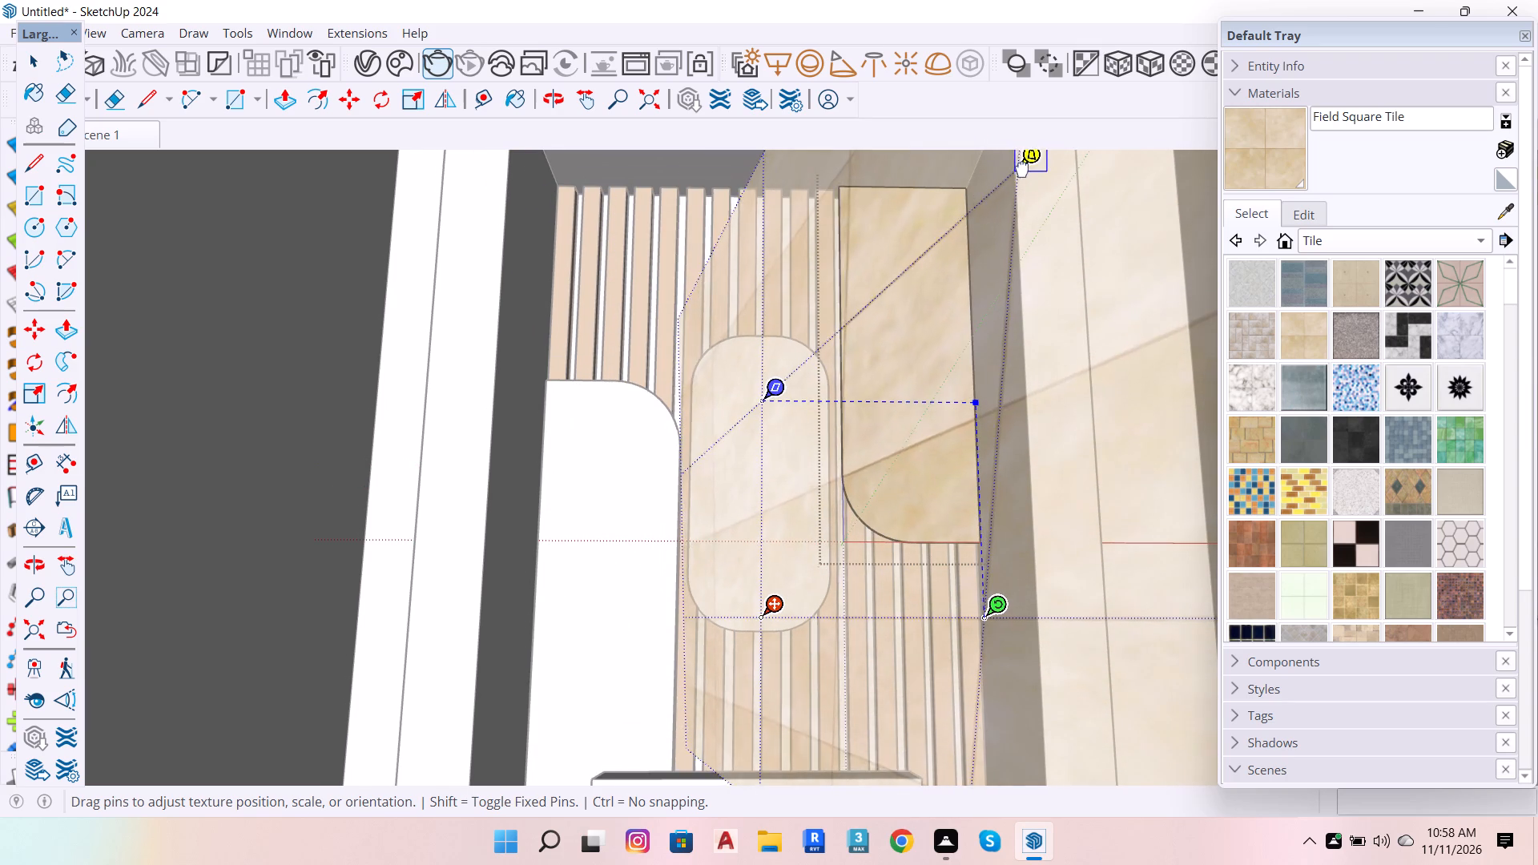
{"action": "left_click_drag", "start_coordinate": [1022, 170], "coordinate": [975, 81]}
{"action": "scroll", "coordinate": [984, 241], "scroll_direction": "down", "scroll_amount": 6}
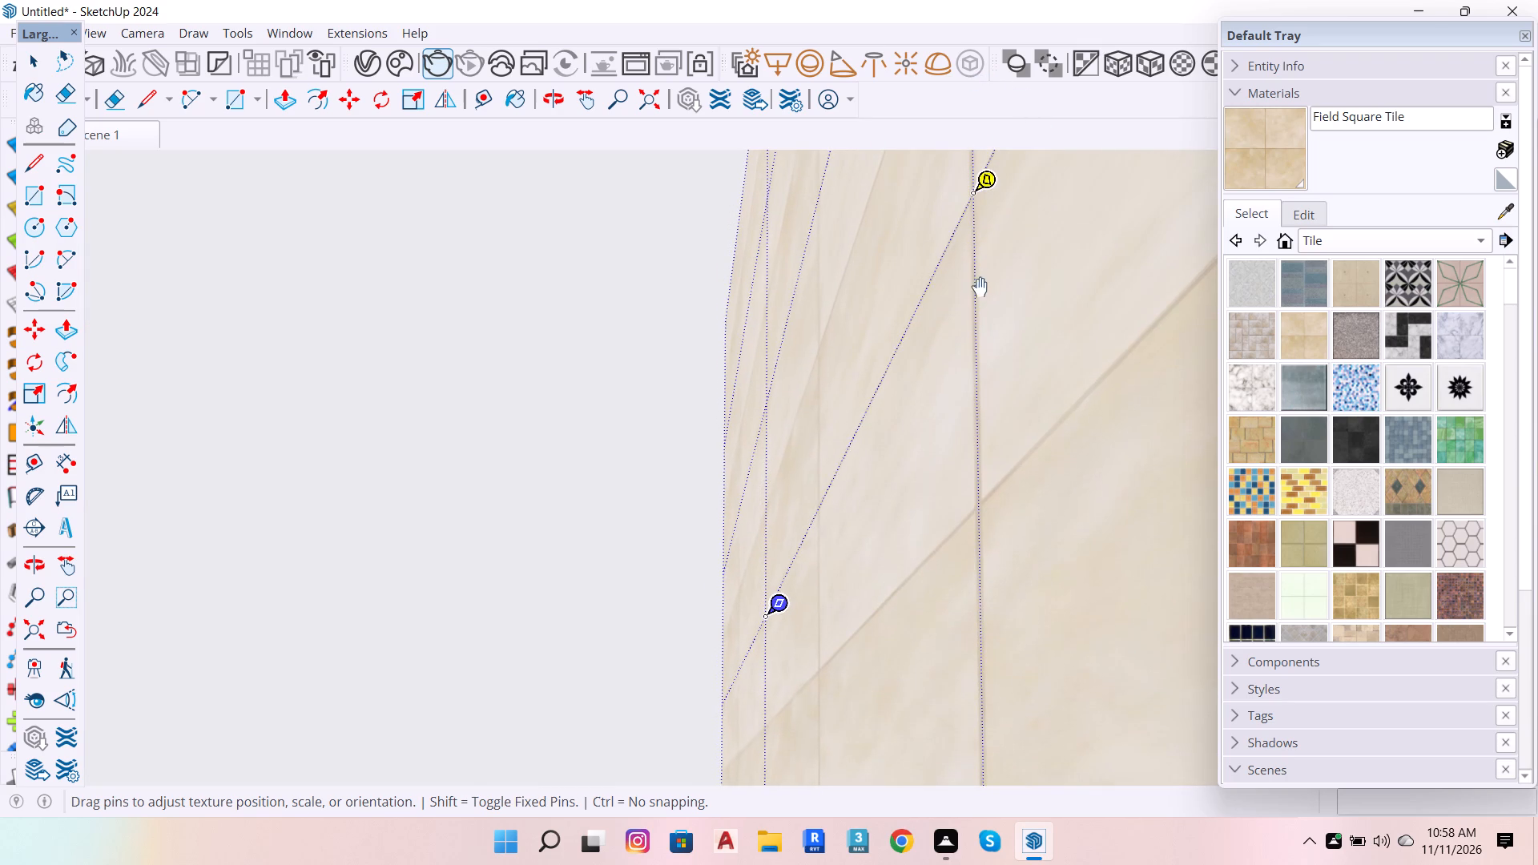
{"action": "scroll", "coordinate": [973, 300], "scroll_direction": "down", "scroll_amount": 7}
{"action": "scroll", "coordinate": [911, 322], "scroll_direction": "down", "scroll_amount": 7}
{"action": "key", "text": "space"}
Leave the texture editing and return the camera to the saved Scene 1 view.
{"action": "scroll", "coordinate": [910, 414], "scroll_direction": "down", "scroll_amount": 7}
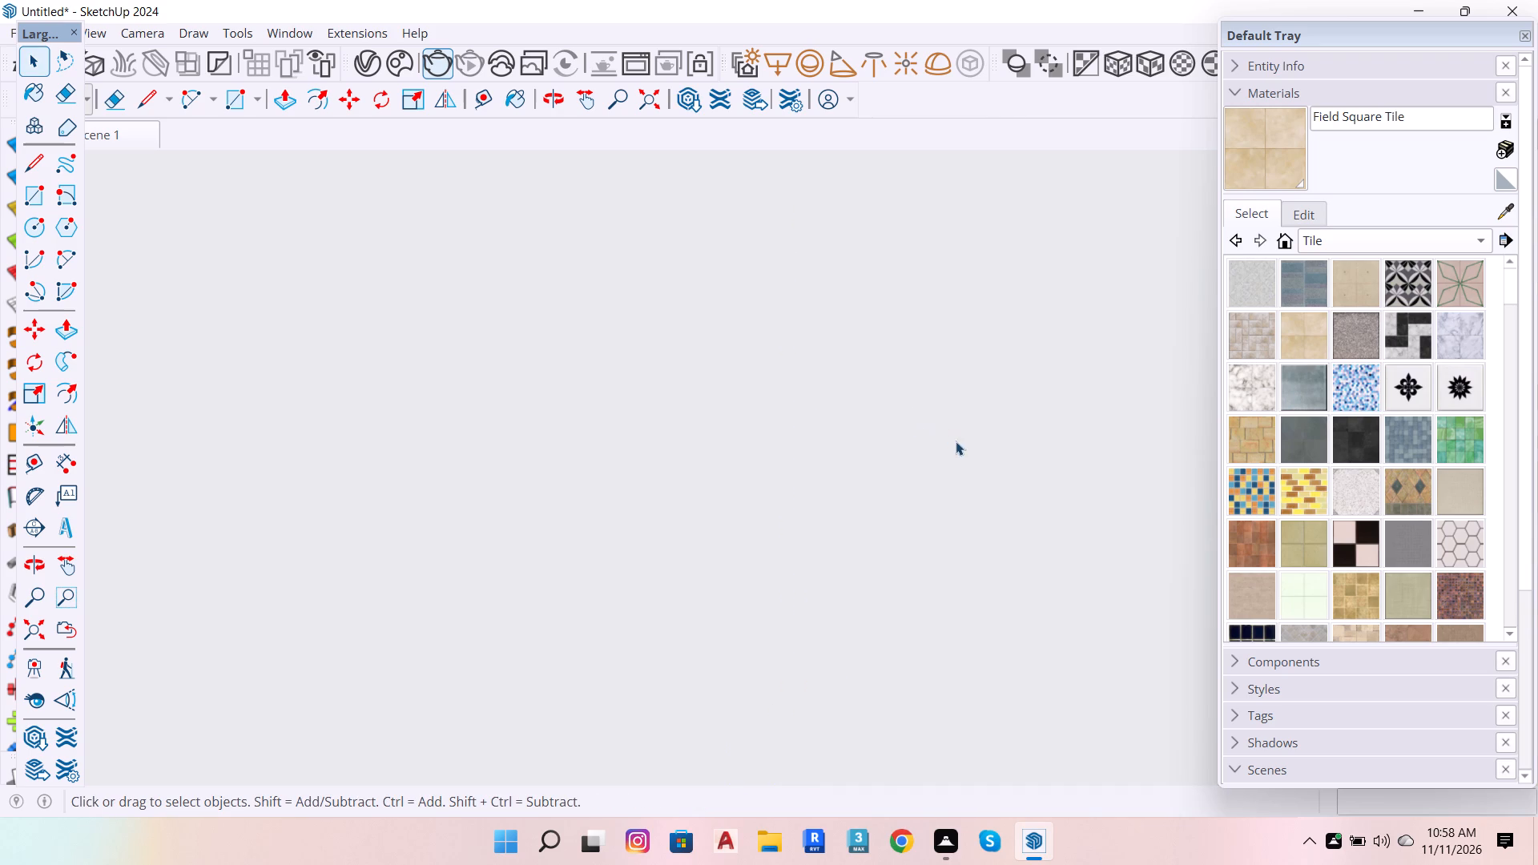
{"action": "scroll", "coordinate": [1302, 730], "scroll_direction": "down", "scroll_amount": 6}
{"action": "left_click", "coordinate": [1300, 739]}
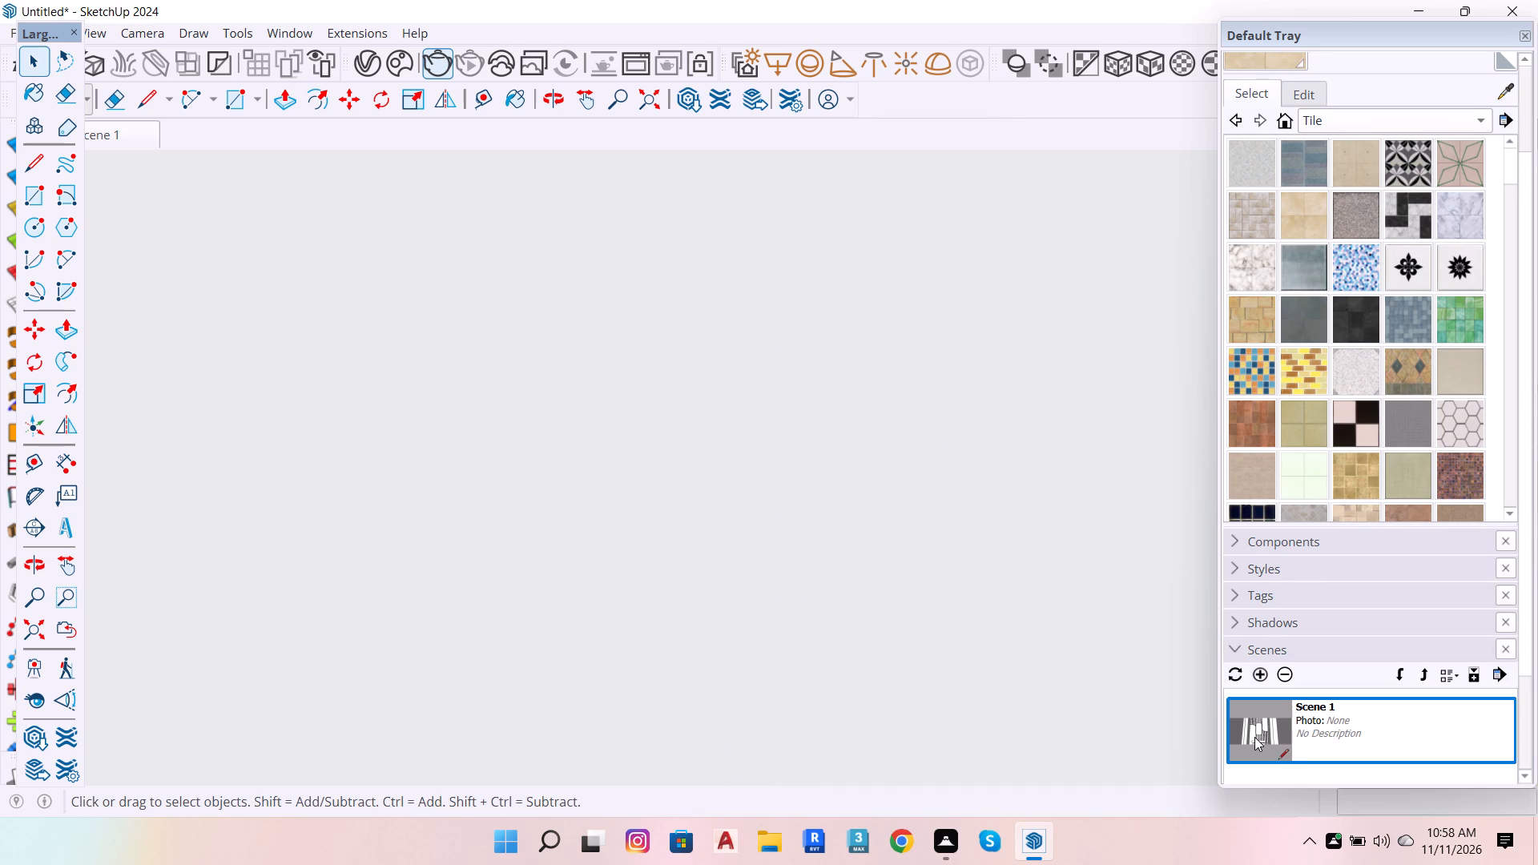
{"action": "left_click", "coordinate": [1254, 737]}
{"action": "scroll", "coordinate": [1239, 624], "scroll_direction": "down", "scroll_amount": 4}
{"action": "scroll", "coordinate": [1013, 717], "scroll_direction": "up", "scroll_amount": 5}
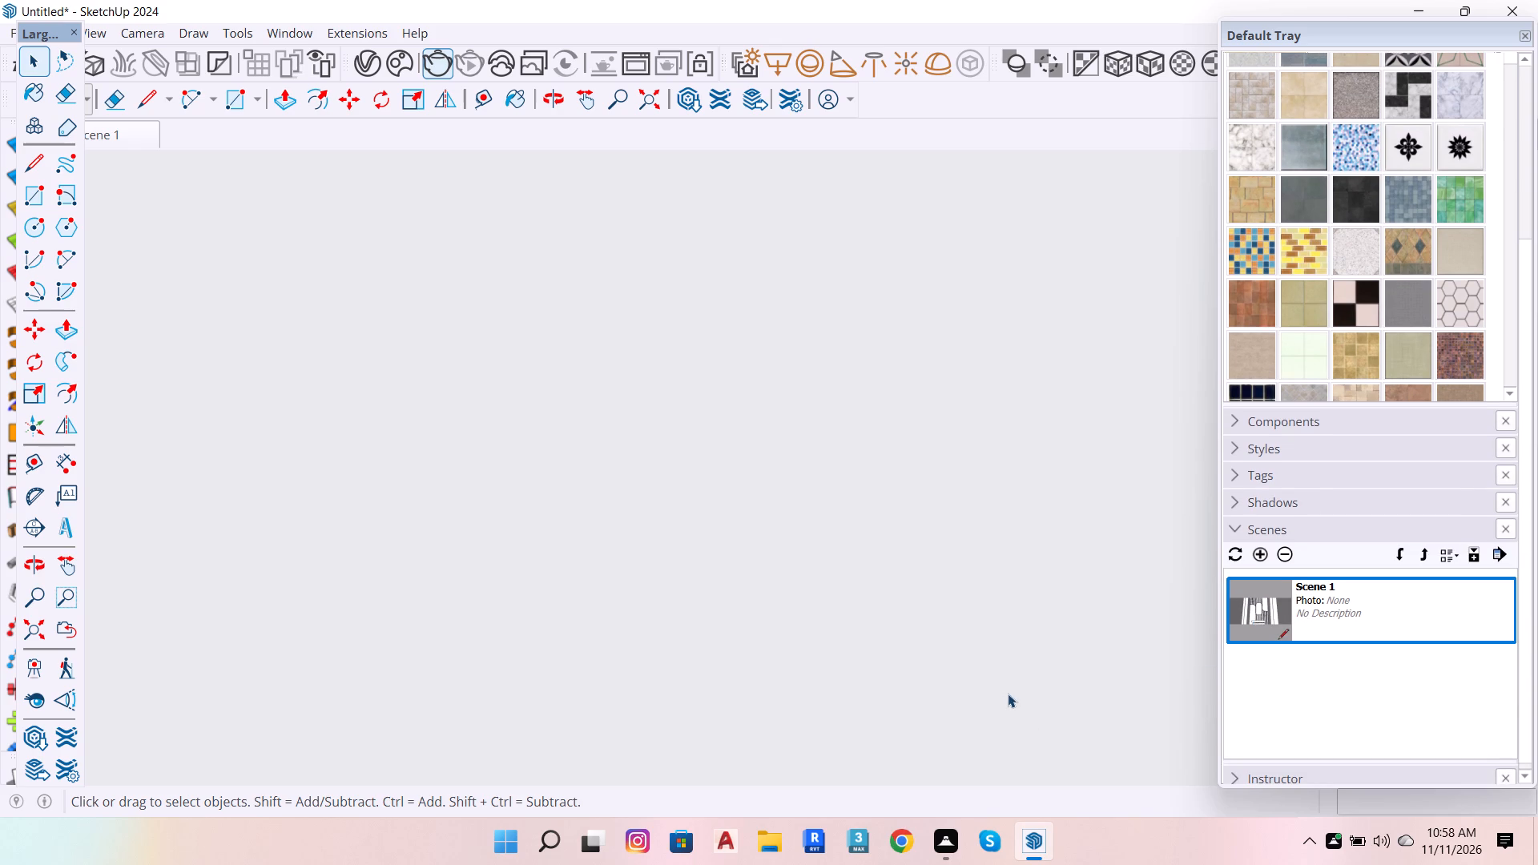
{"action": "scroll", "coordinate": [1066, 750], "scroll_direction": "down", "scroll_amount": 7}
{"action": "scroll", "coordinate": [839, 646], "scroll_direction": "down", "scroll_amount": 6}
{"action": "scroll", "coordinate": [787, 774], "scroll_direction": "up", "scroll_amount": 7}
{"action": "double_click", "coordinate": [1245, 611]}
{"action": "scroll", "coordinate": [847, 464], "scroll_direction": "down", "scroll_amount": 2}
{"action": "scroll", "coordinate": [847, 463], "scroll_direction": "up", "scroll_amount": 11}
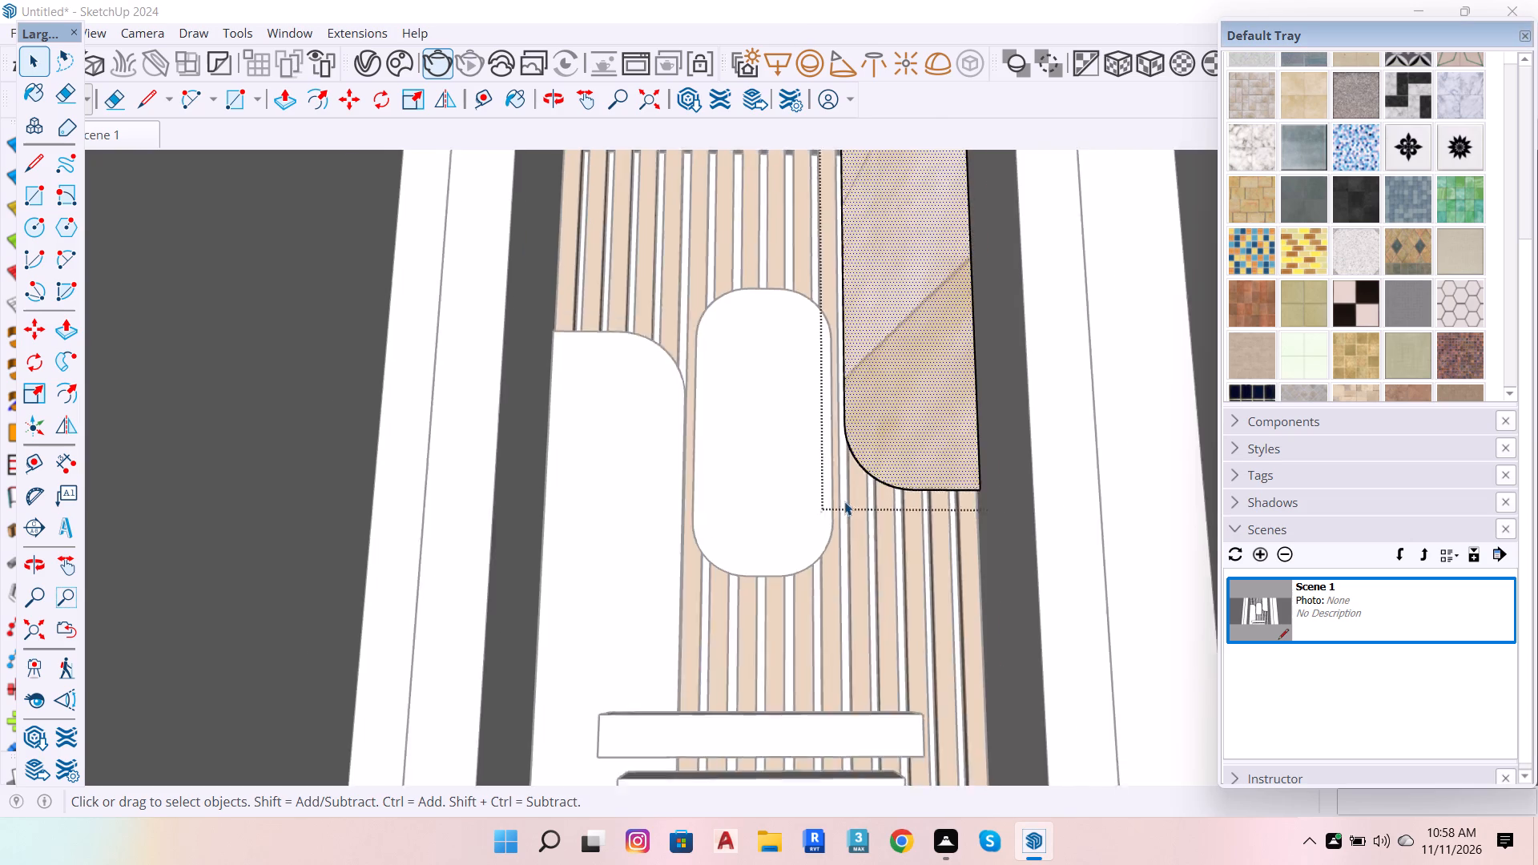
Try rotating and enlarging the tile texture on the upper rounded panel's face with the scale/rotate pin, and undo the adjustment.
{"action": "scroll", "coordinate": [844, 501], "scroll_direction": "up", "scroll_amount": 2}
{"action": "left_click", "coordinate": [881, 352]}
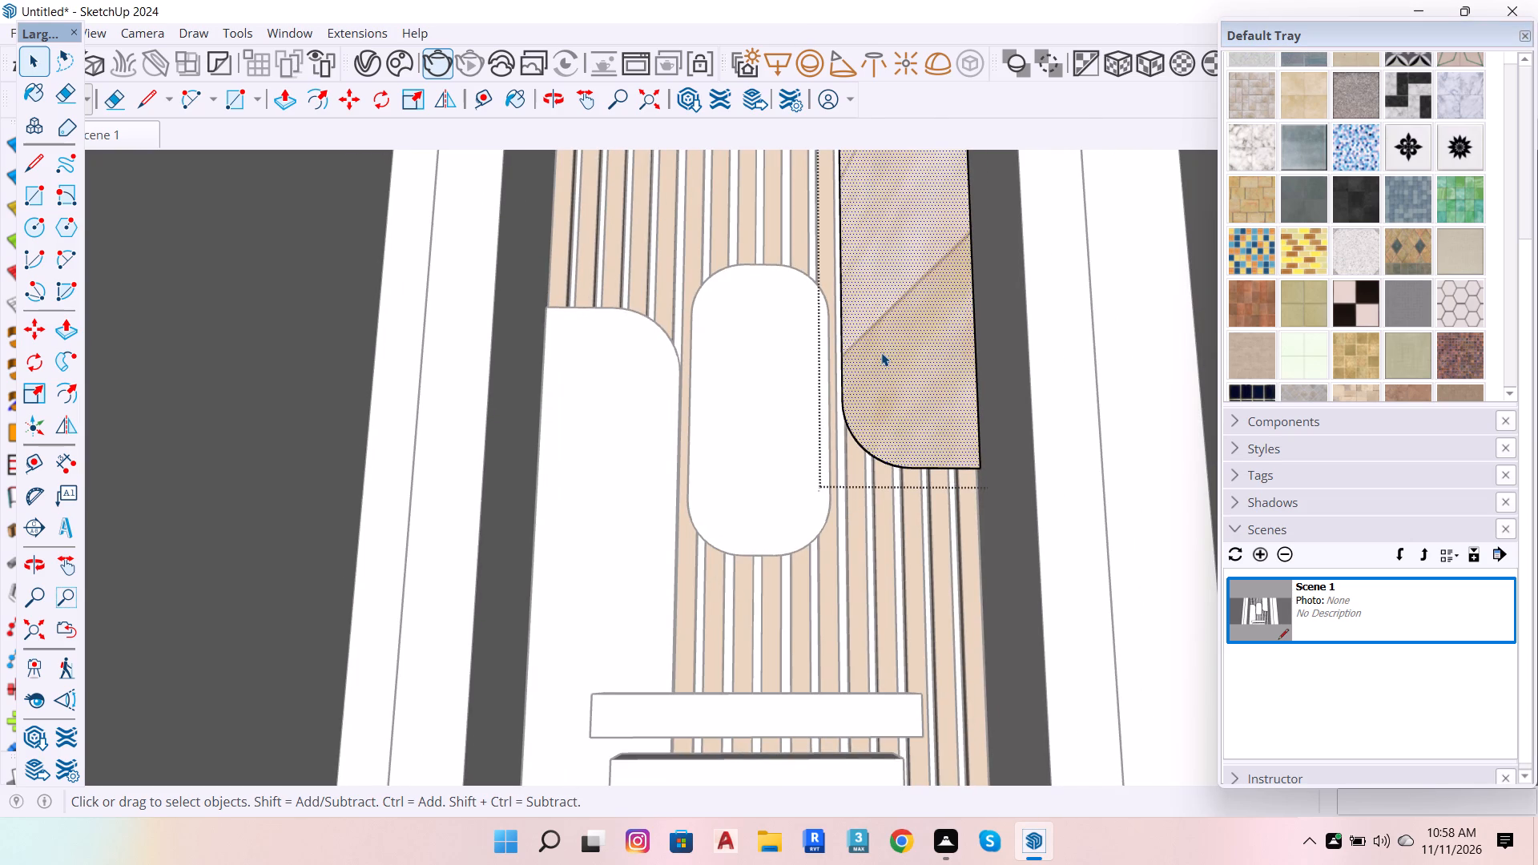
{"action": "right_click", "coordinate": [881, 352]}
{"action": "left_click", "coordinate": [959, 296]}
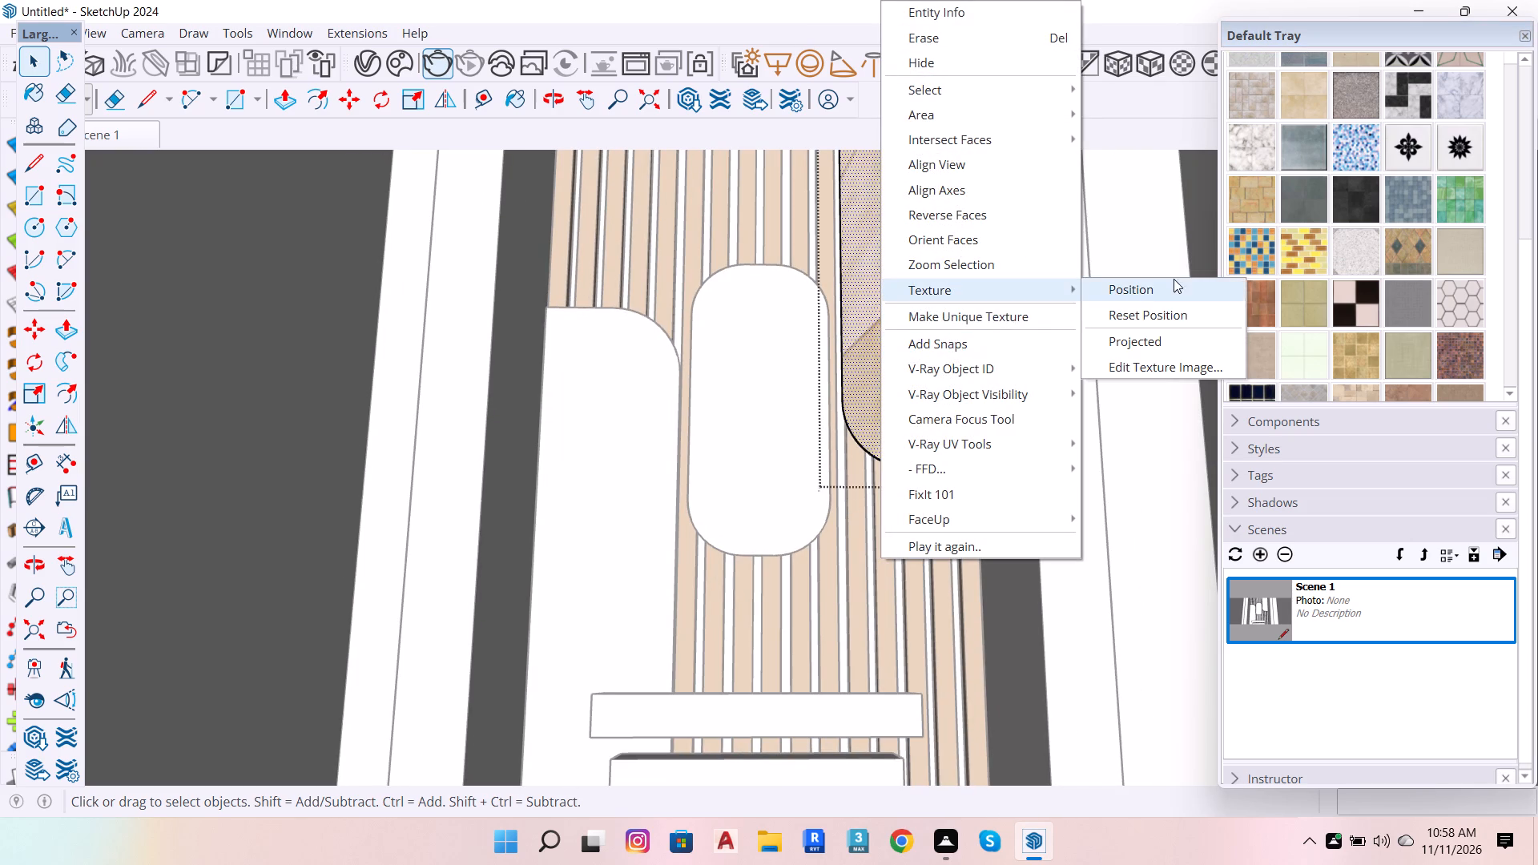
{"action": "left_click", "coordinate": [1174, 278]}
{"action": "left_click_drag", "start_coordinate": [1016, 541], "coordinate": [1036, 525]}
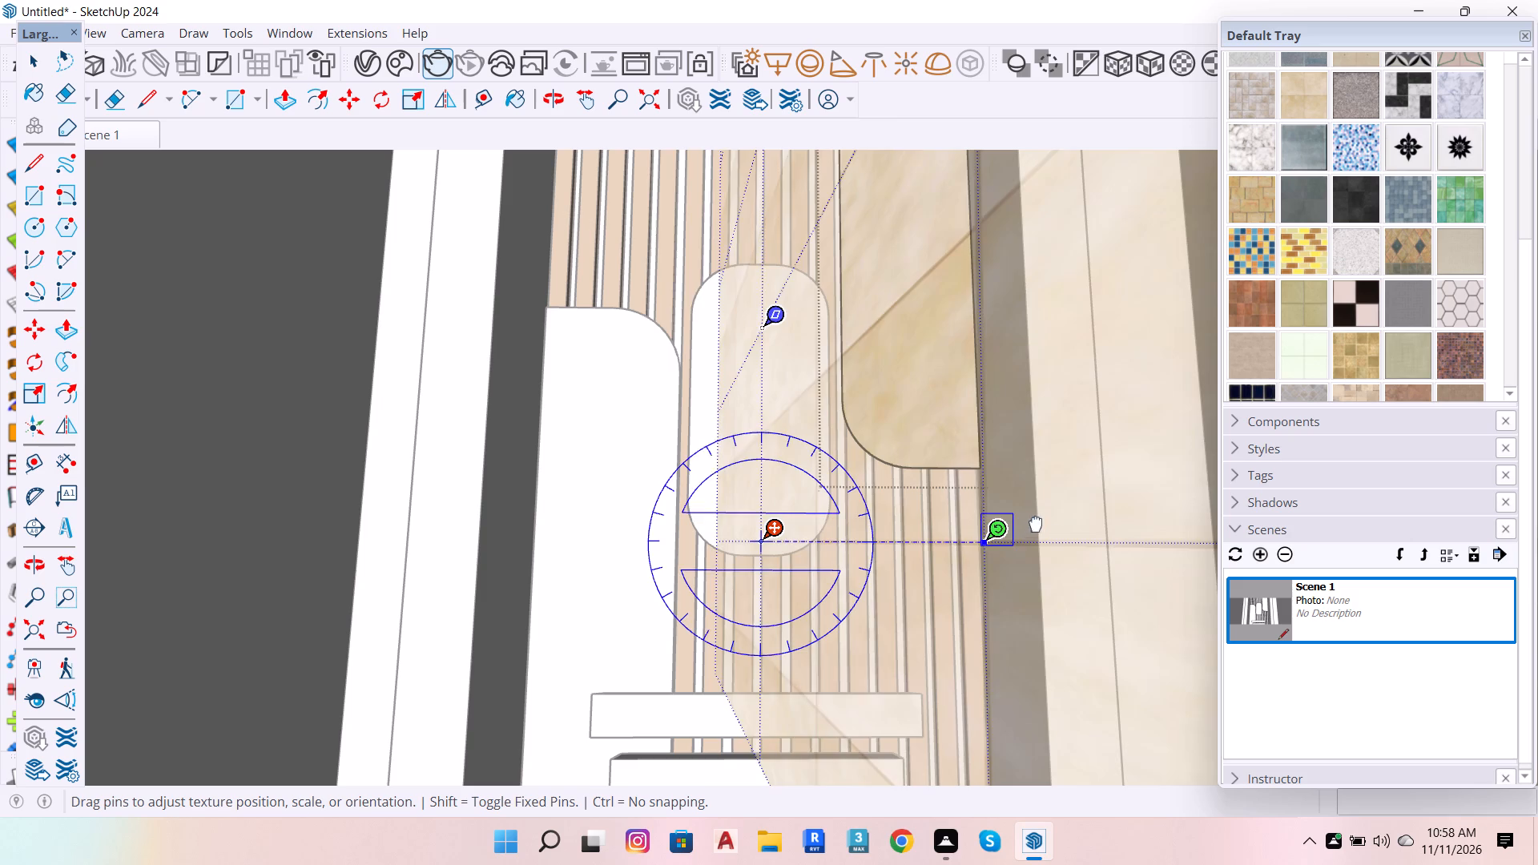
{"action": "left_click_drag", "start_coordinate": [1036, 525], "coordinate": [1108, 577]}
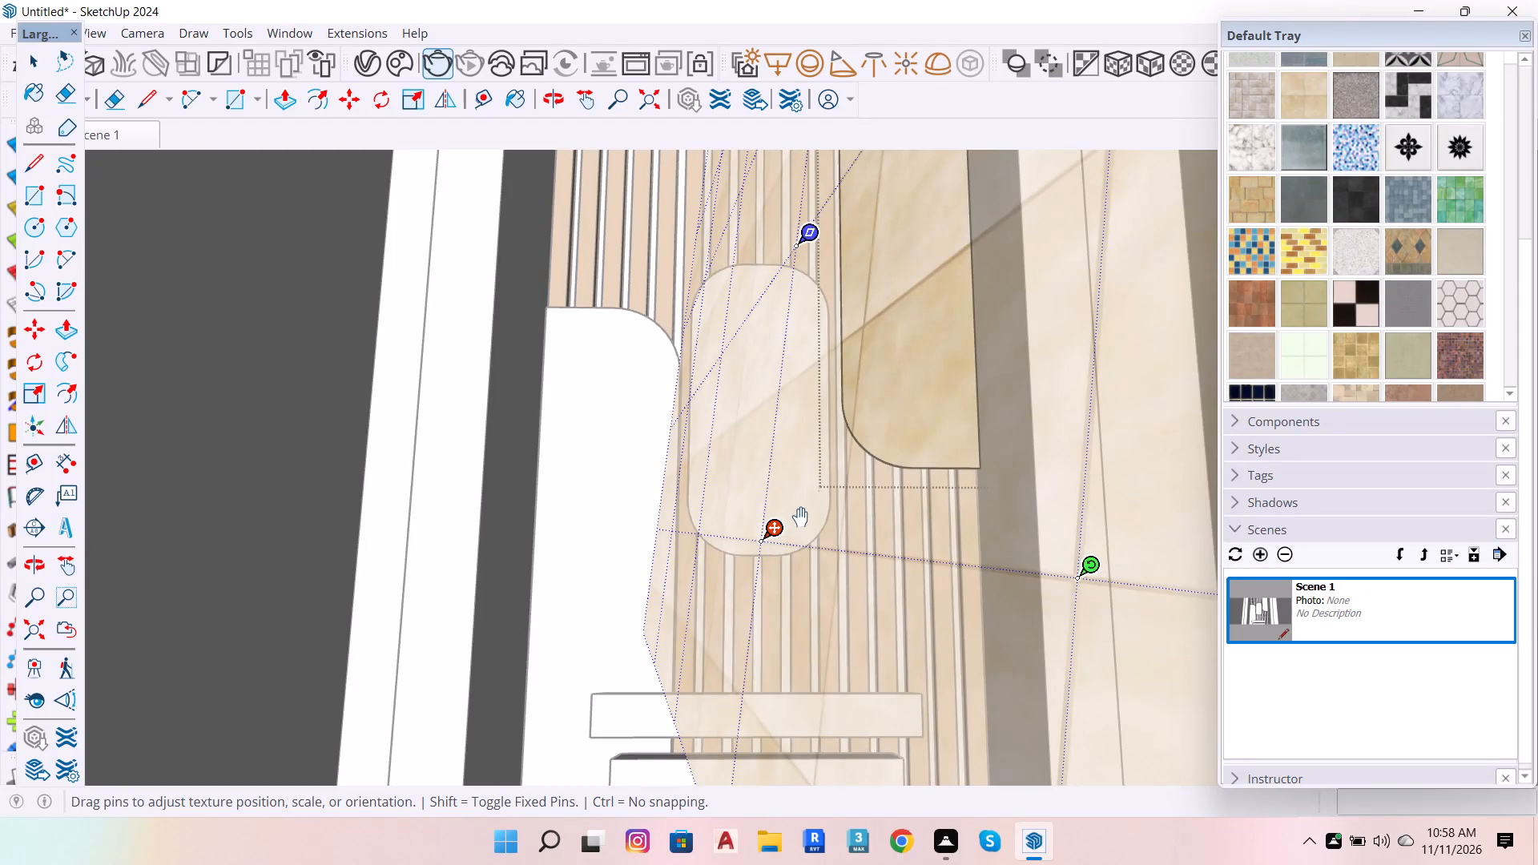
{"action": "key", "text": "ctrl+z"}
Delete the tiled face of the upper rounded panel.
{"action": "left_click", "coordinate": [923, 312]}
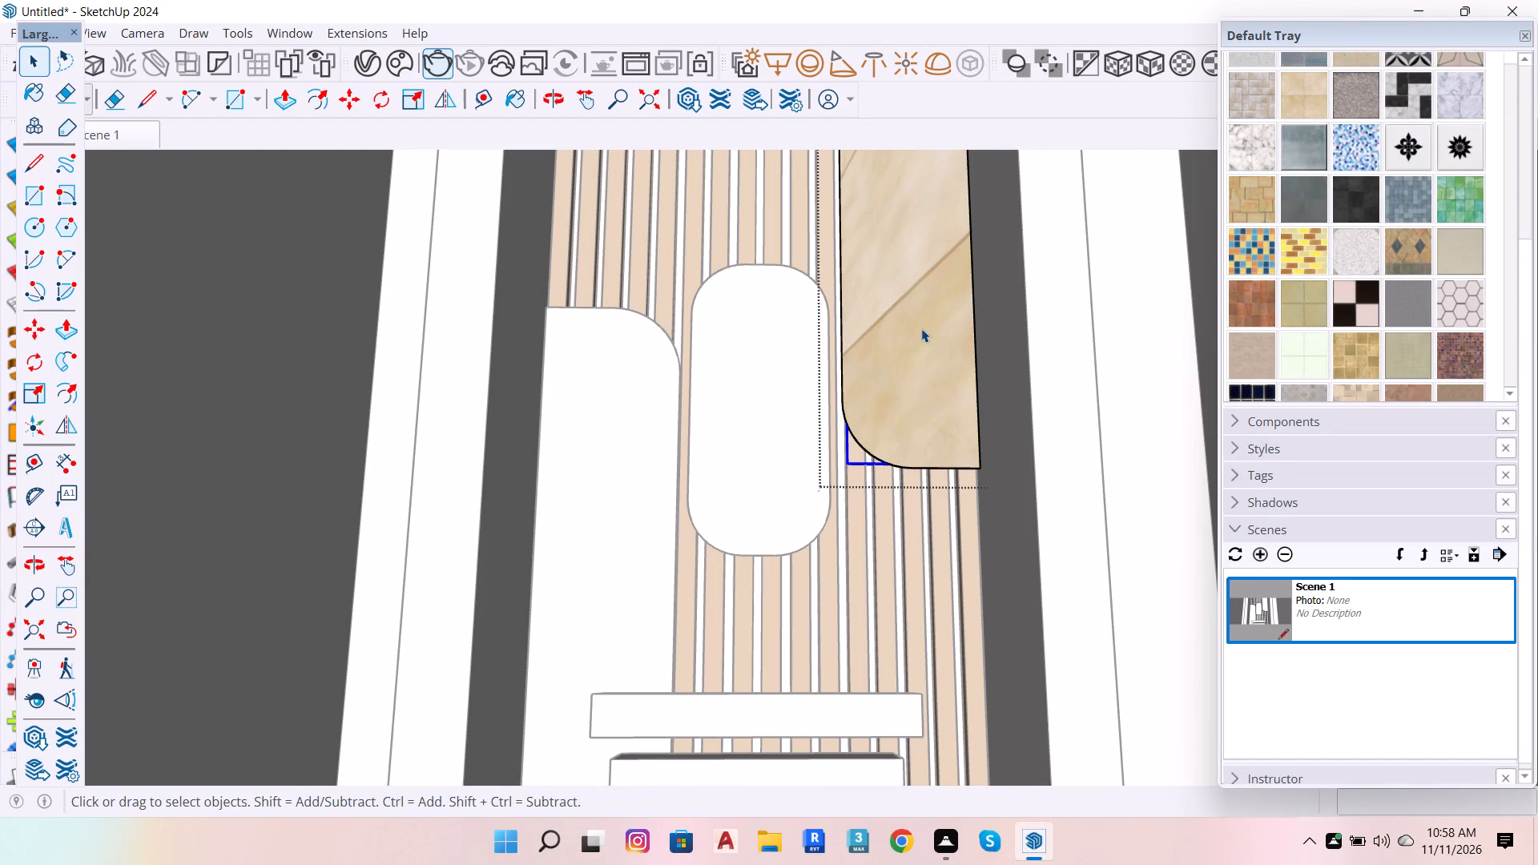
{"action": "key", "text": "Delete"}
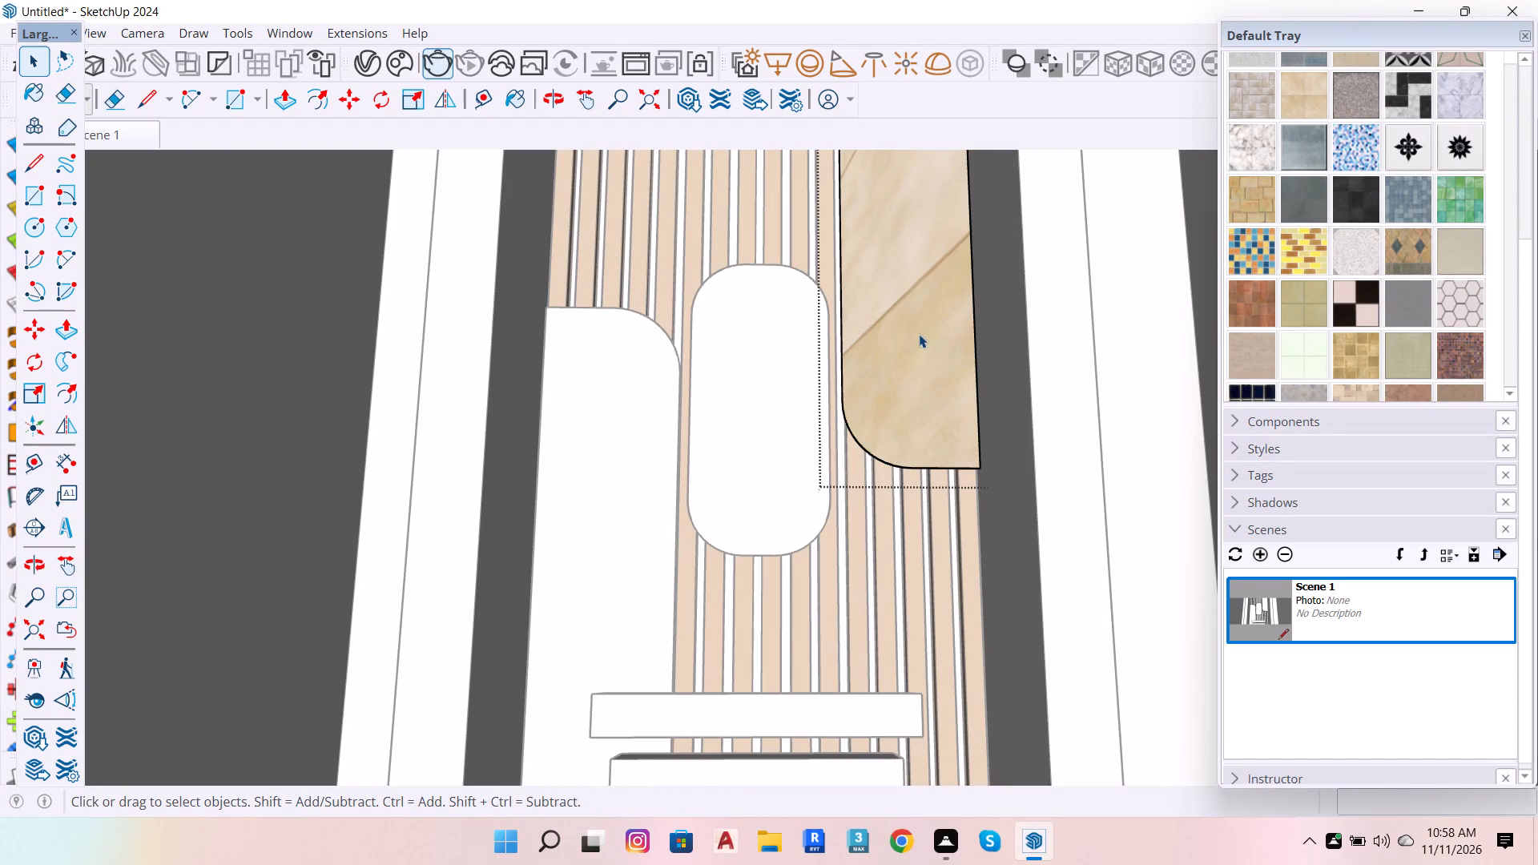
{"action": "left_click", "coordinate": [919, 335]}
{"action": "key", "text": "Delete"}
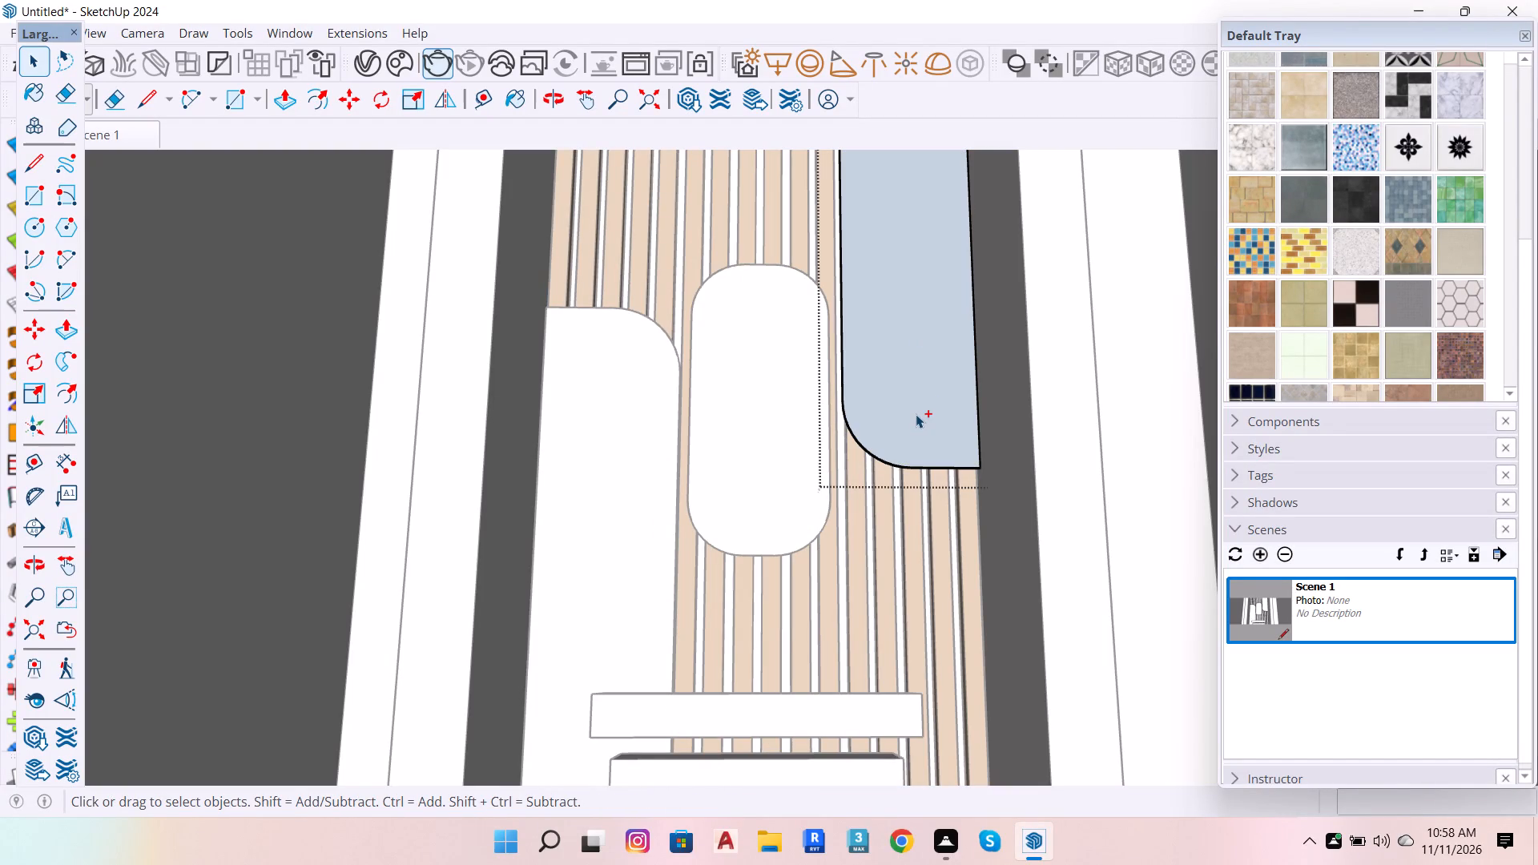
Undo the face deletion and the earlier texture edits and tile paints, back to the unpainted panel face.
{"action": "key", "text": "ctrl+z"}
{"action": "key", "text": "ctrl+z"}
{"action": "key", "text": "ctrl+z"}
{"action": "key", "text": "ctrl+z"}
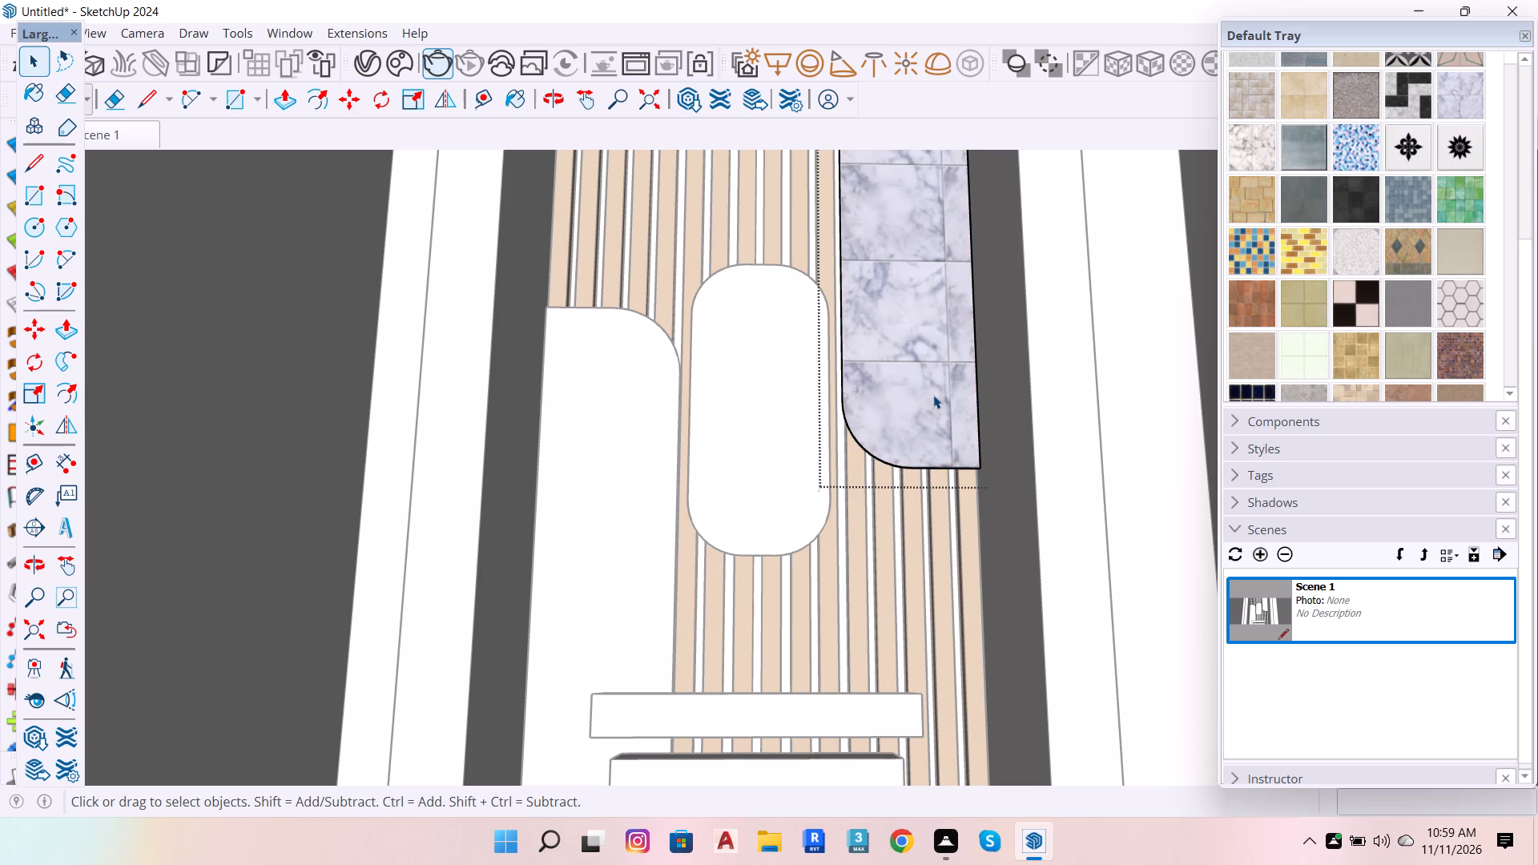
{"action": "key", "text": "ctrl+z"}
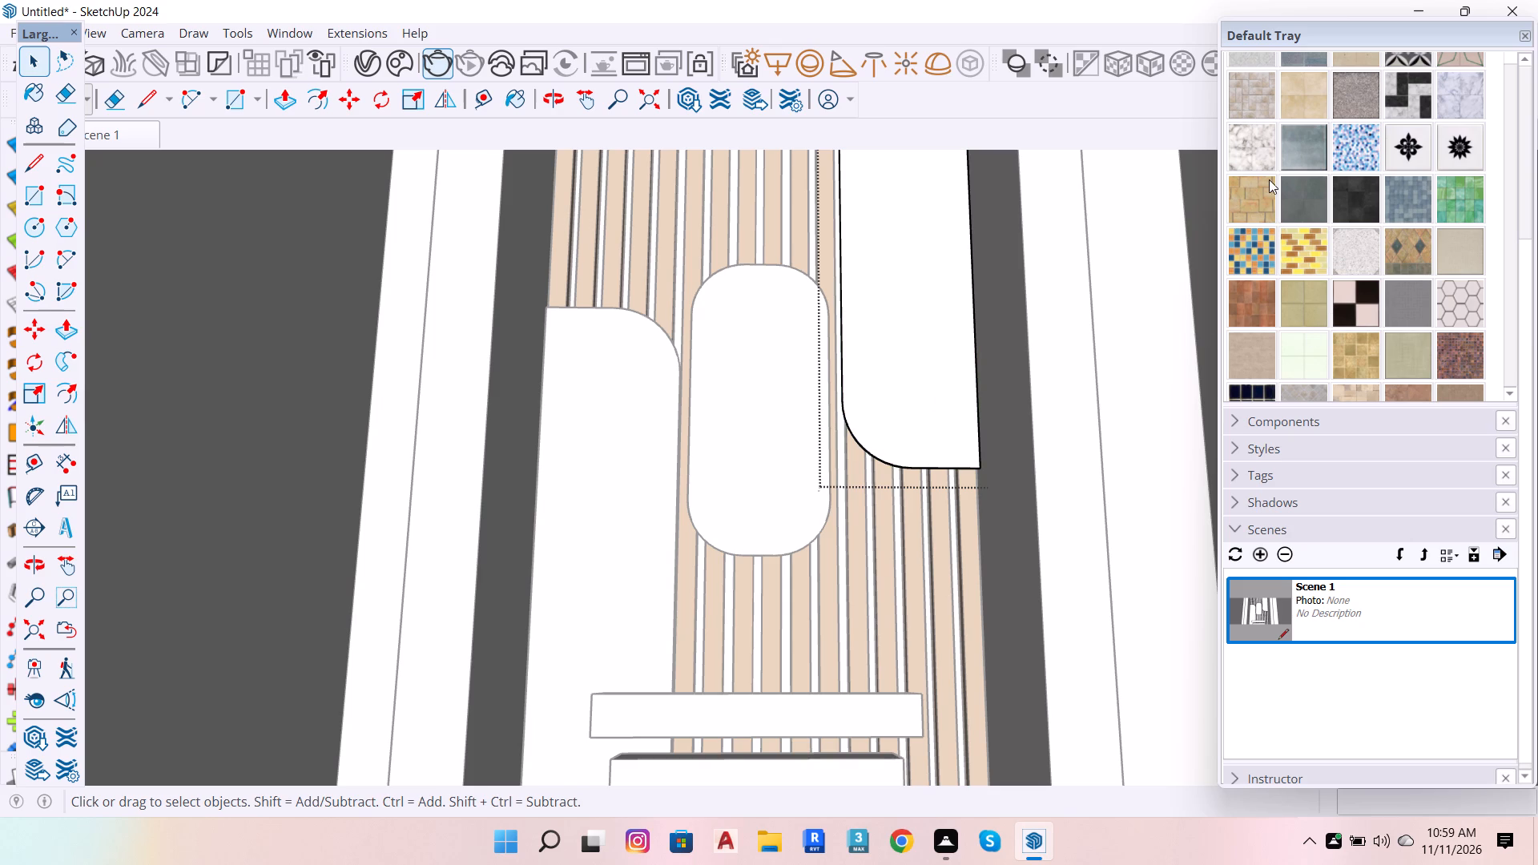
Paint the upper rounded panel's face with Field Square Tile.
{"action": "scroll", "coordinate": [1348, 158], "scroll_direction": "up", "scroll_amount": 3}
{"action": "scroll", "coordinate": [1345, 84], "scroll_direction": "up", "scroll_amount": 4}
{"action": "scroll", "coordinate": [1351, 188], "scroll_direction": "down", "scroll_amount": 3}
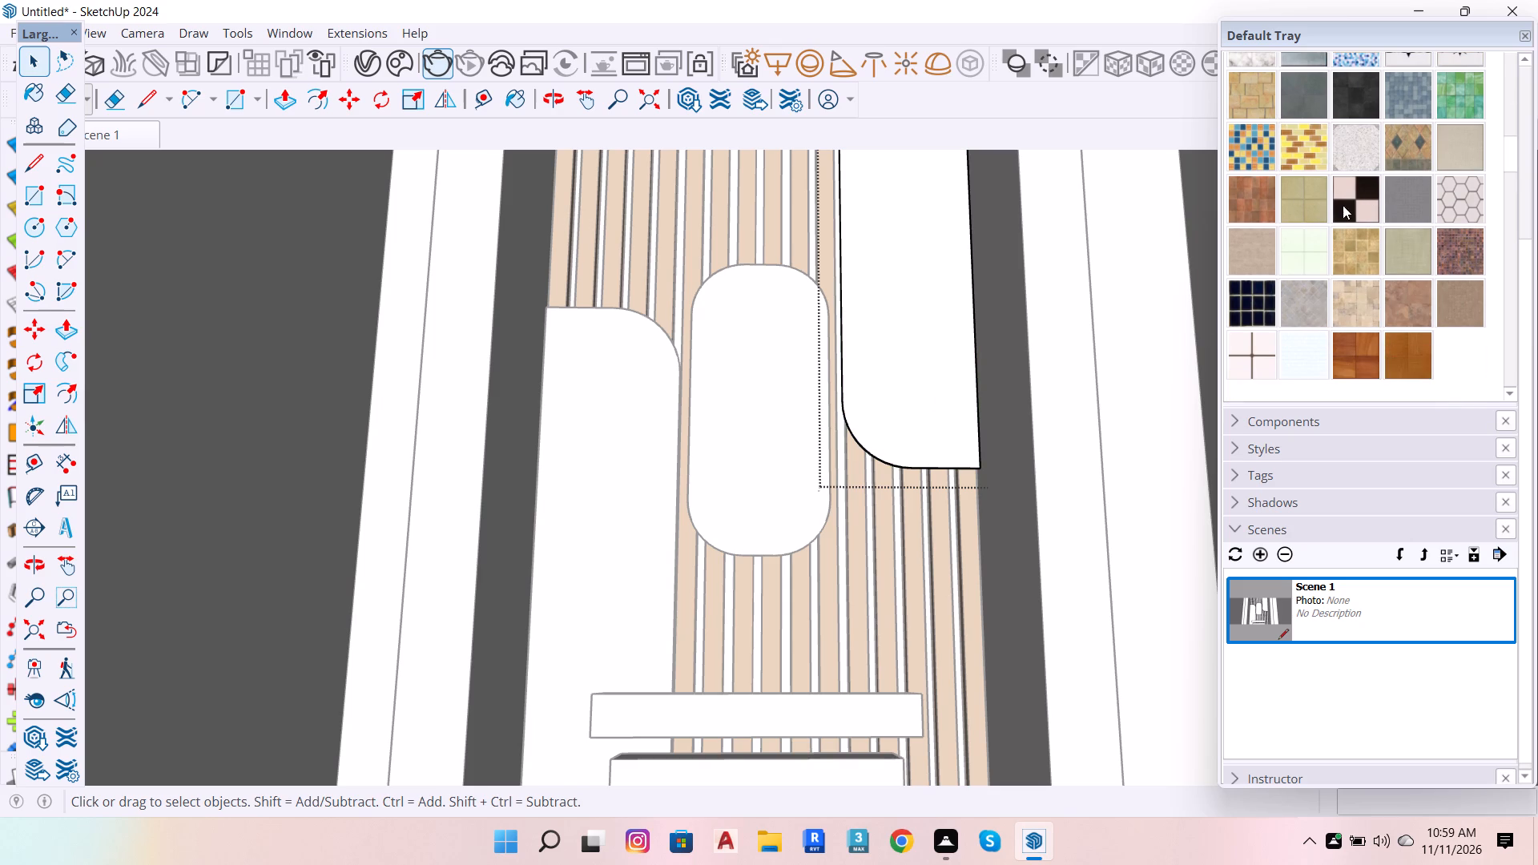
{"action": "scroll", "coordinate": [1343, 205], "scroll_direction": "up", "scroll_amount": 4}
{"action": "left_click", "coordinate": [1291, 88]}
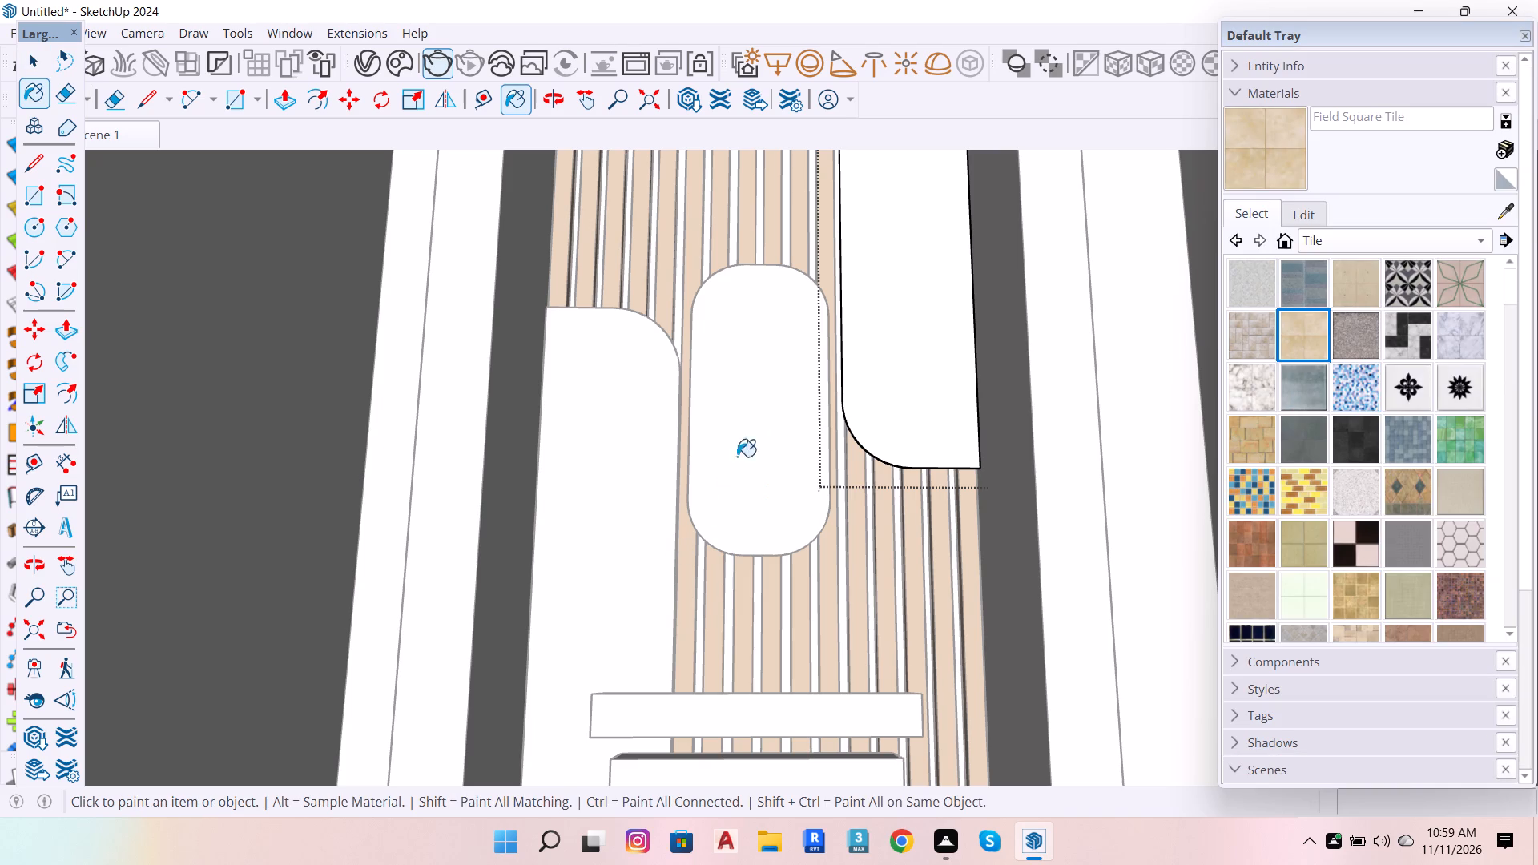
{"action": "left_click", "coordinate": [908, 357]}
{"action": "key", "text": "space"}
Position the panel's tile texture with its move pin near the rounded corner and enlarge the tiles with the scale/rotate pin.
{"action": "right_click", "coordinate": [904, 359]}
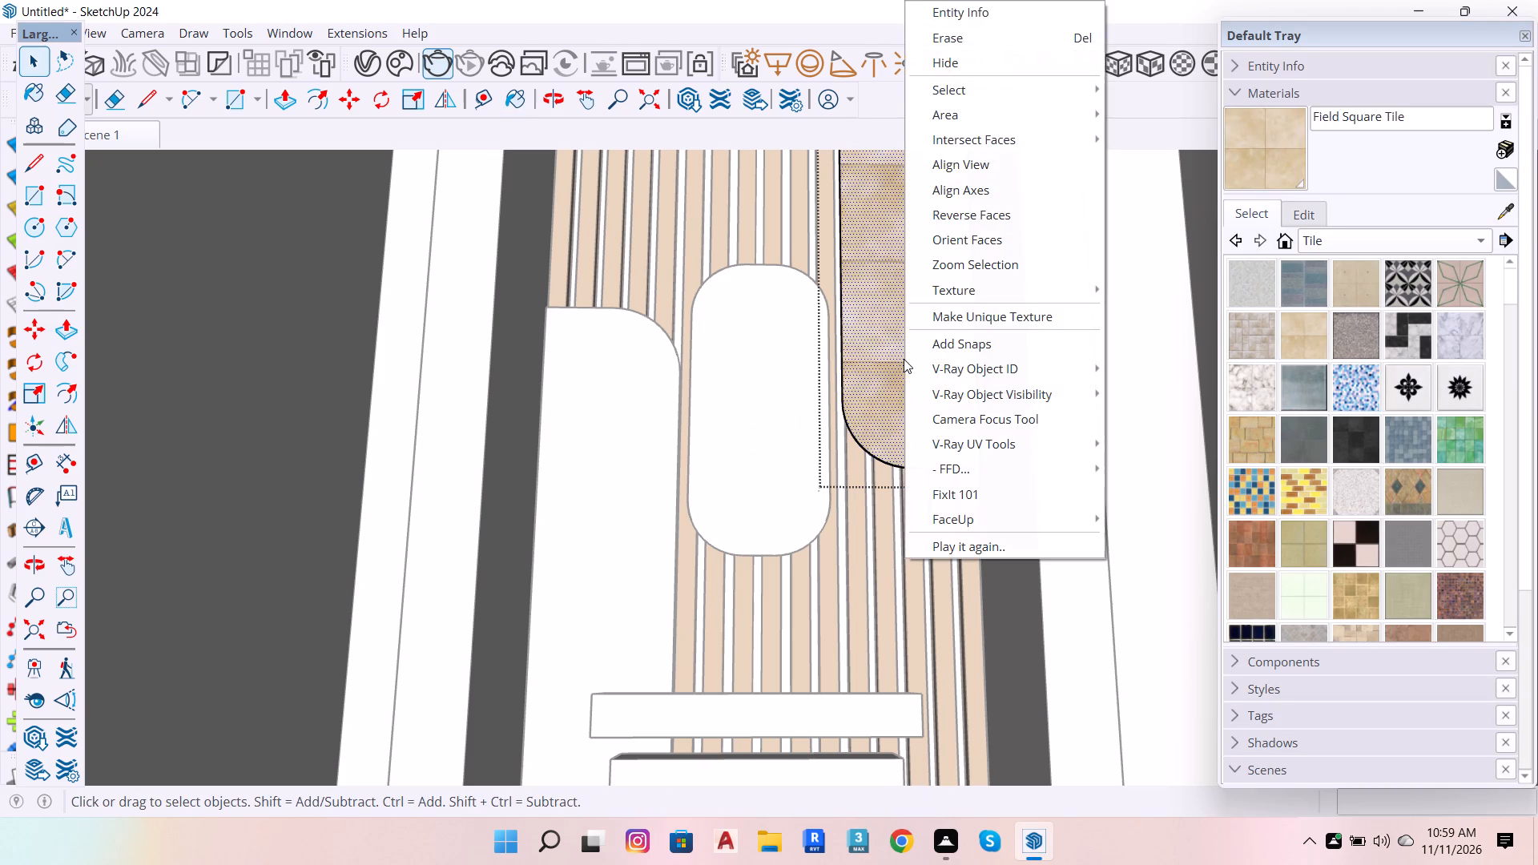
{"action": "left_click", "coordinate": [951, 300]}
{"action": "left_click", "coordinate": [1175, 283]}
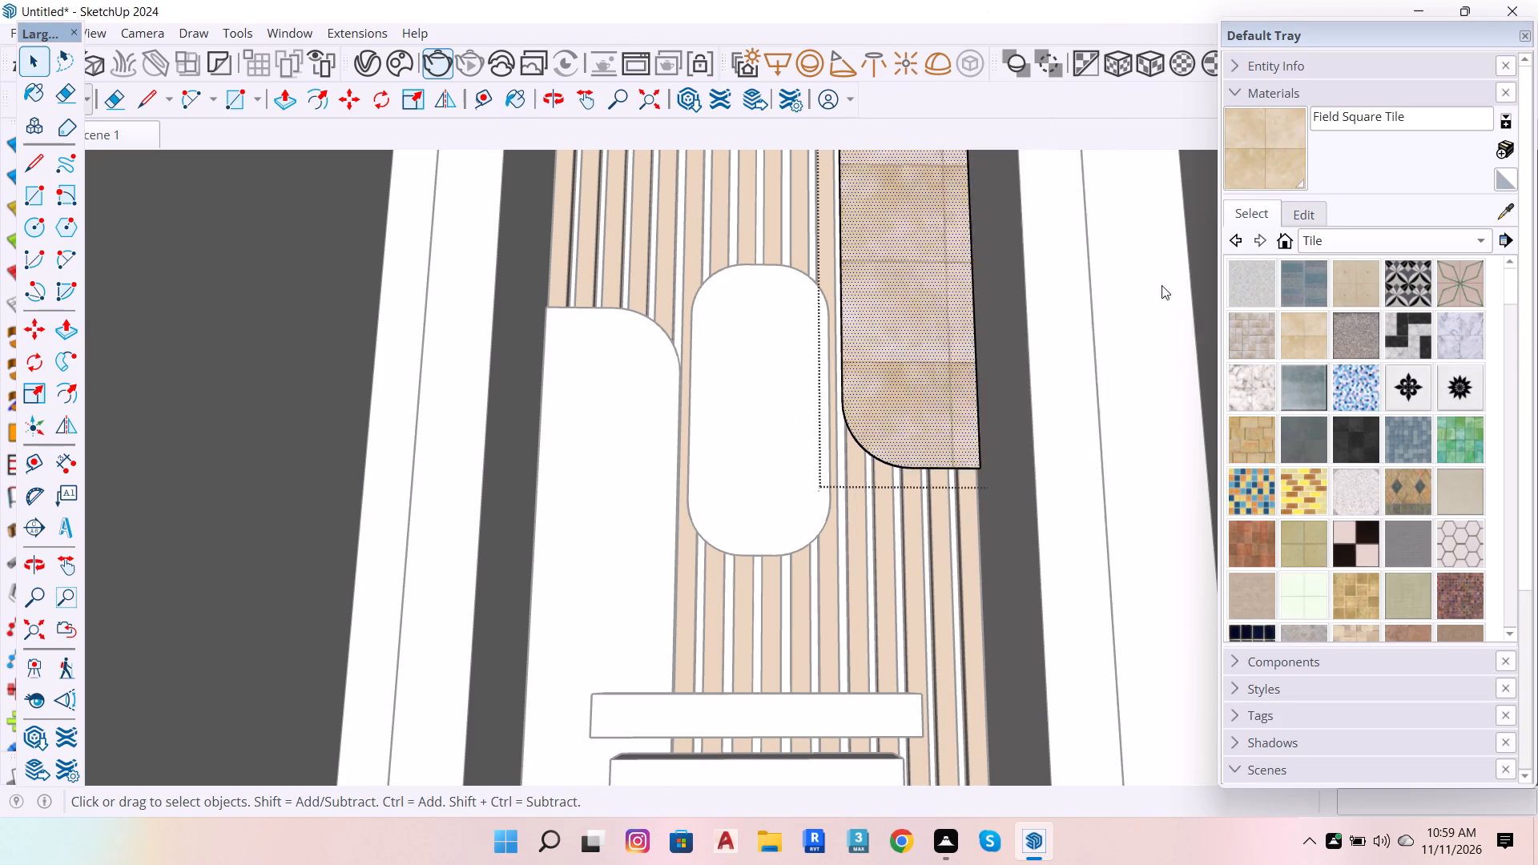
{"action": "left_click_drag", "start_coordinate": [856, 464], "coordinate": [745, 515]}
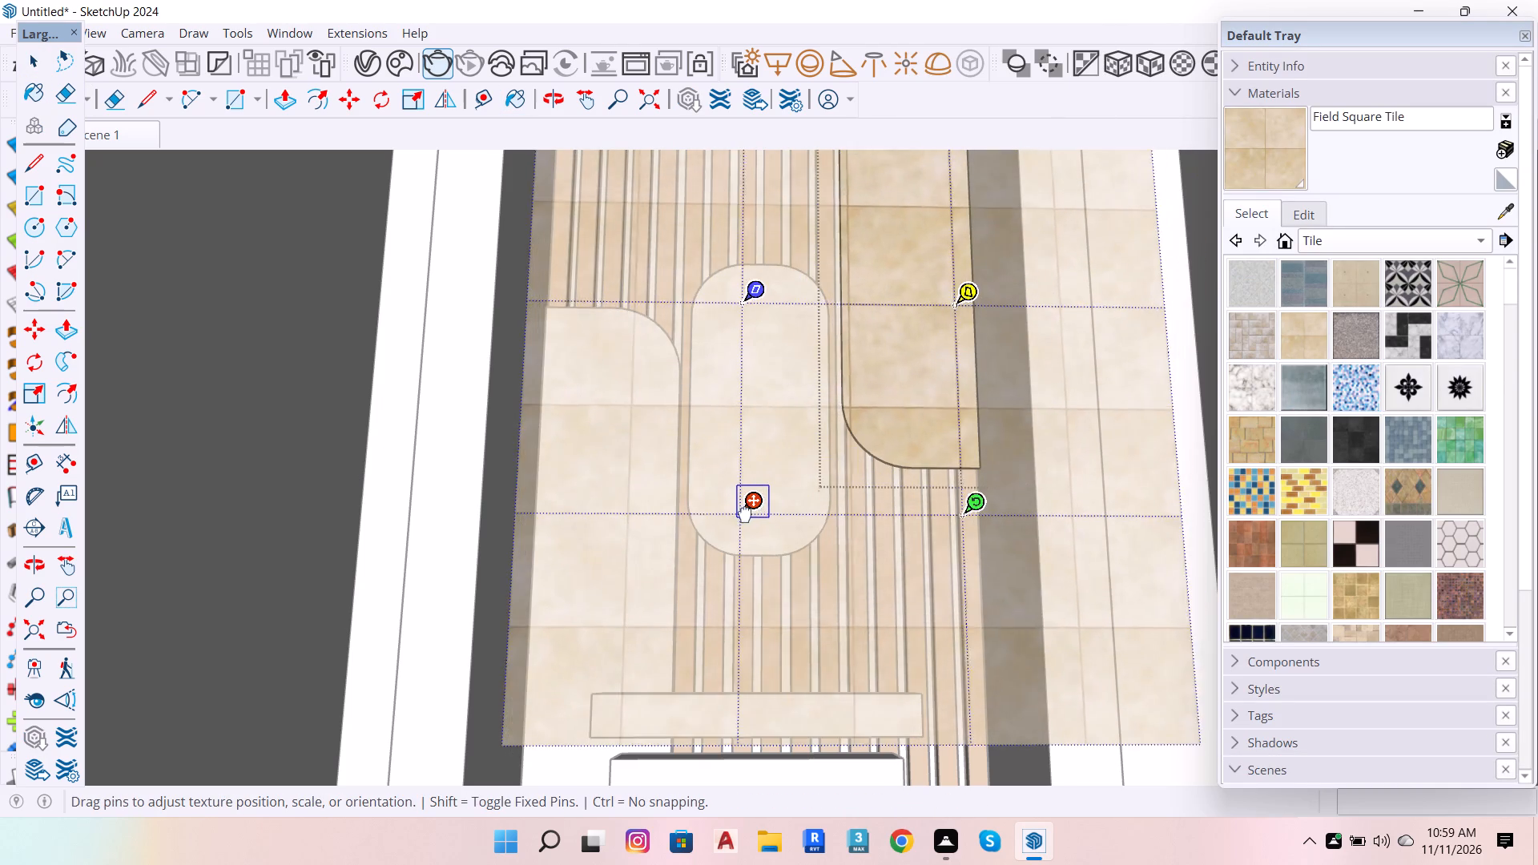
{"action": "left_click_drag", "start_coordinate": [745, 515], "coordinate": [869, 465]}
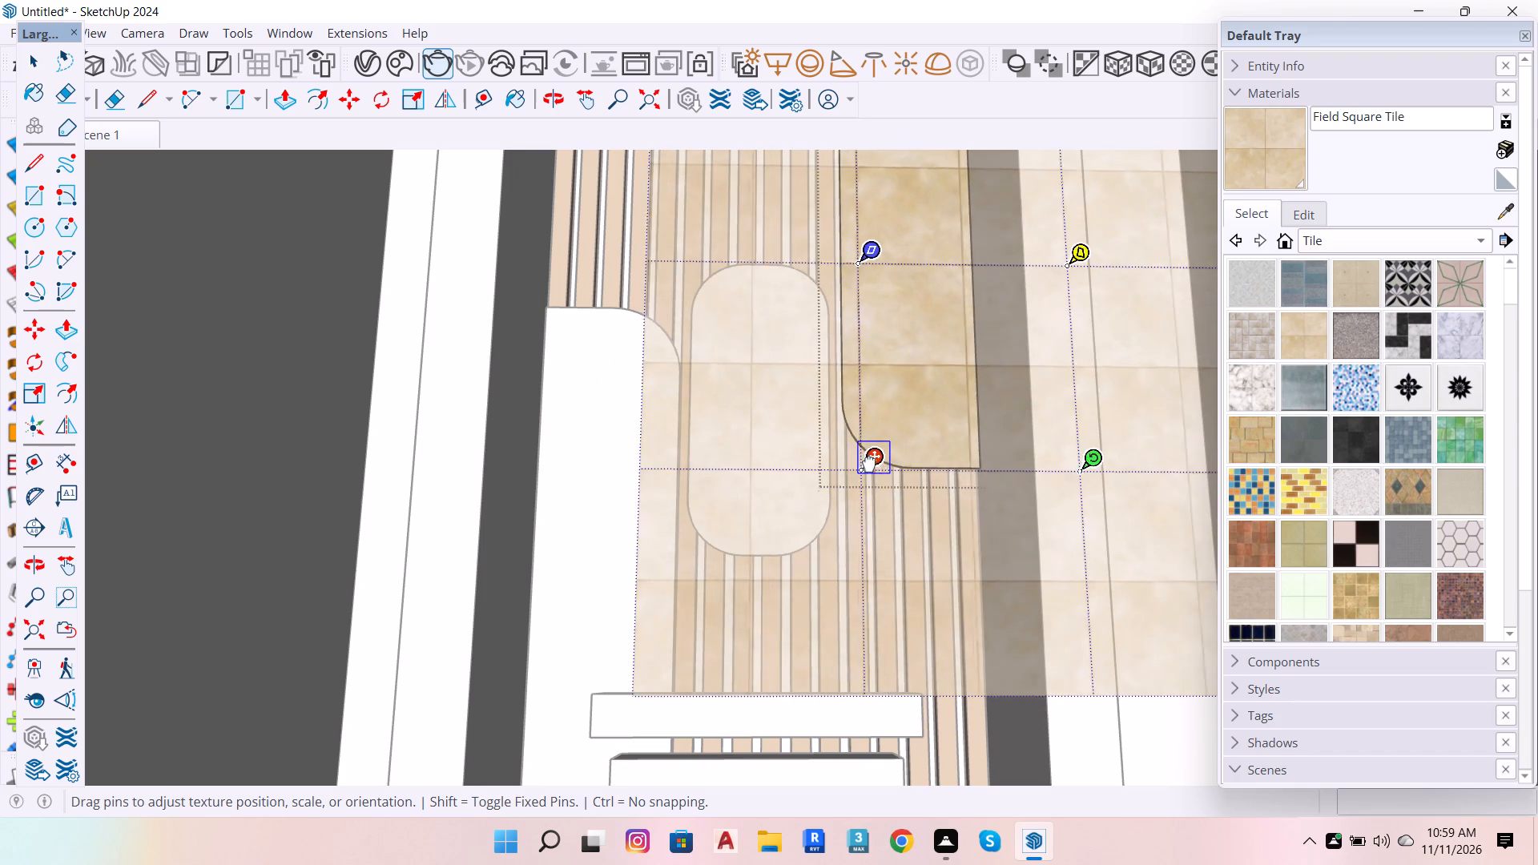
{"action": "left_click_drag", "start_coordinate": [869, 465], "coordinate": [843, 444]}
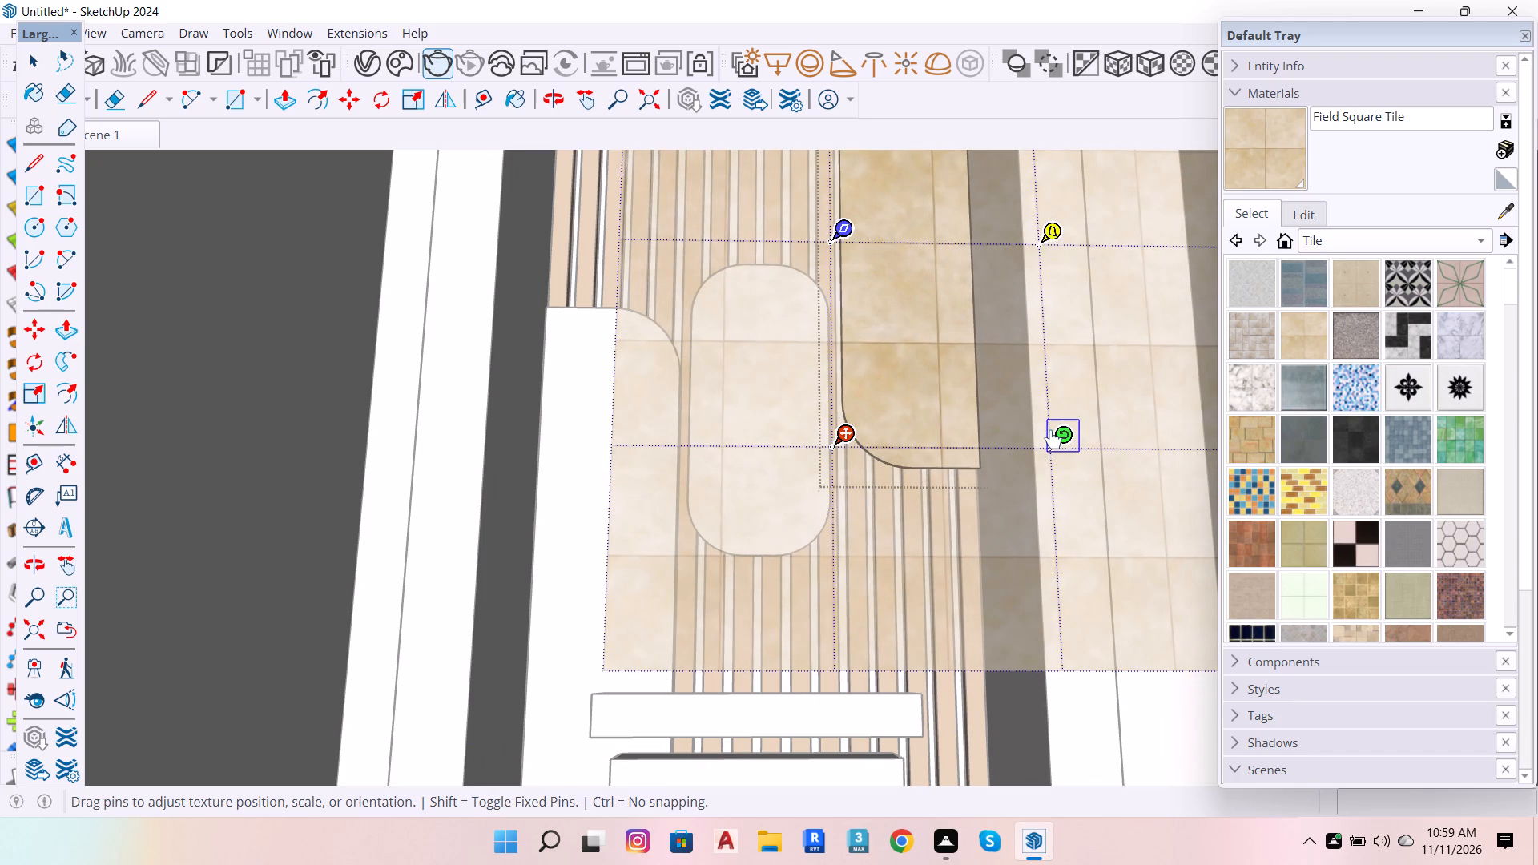
{"action": "left_click", "coordinate": [1054, 441]}
{"action": "left_click", "coordinate": [941, 437]}
{"action": "left_click_drag", "start_coordinate": [964, 437], "coordinate": [972, 438]}
{"action": "left_click_drag", "start_coordinate": [957, 441], "coordinate": [1167, 452]}
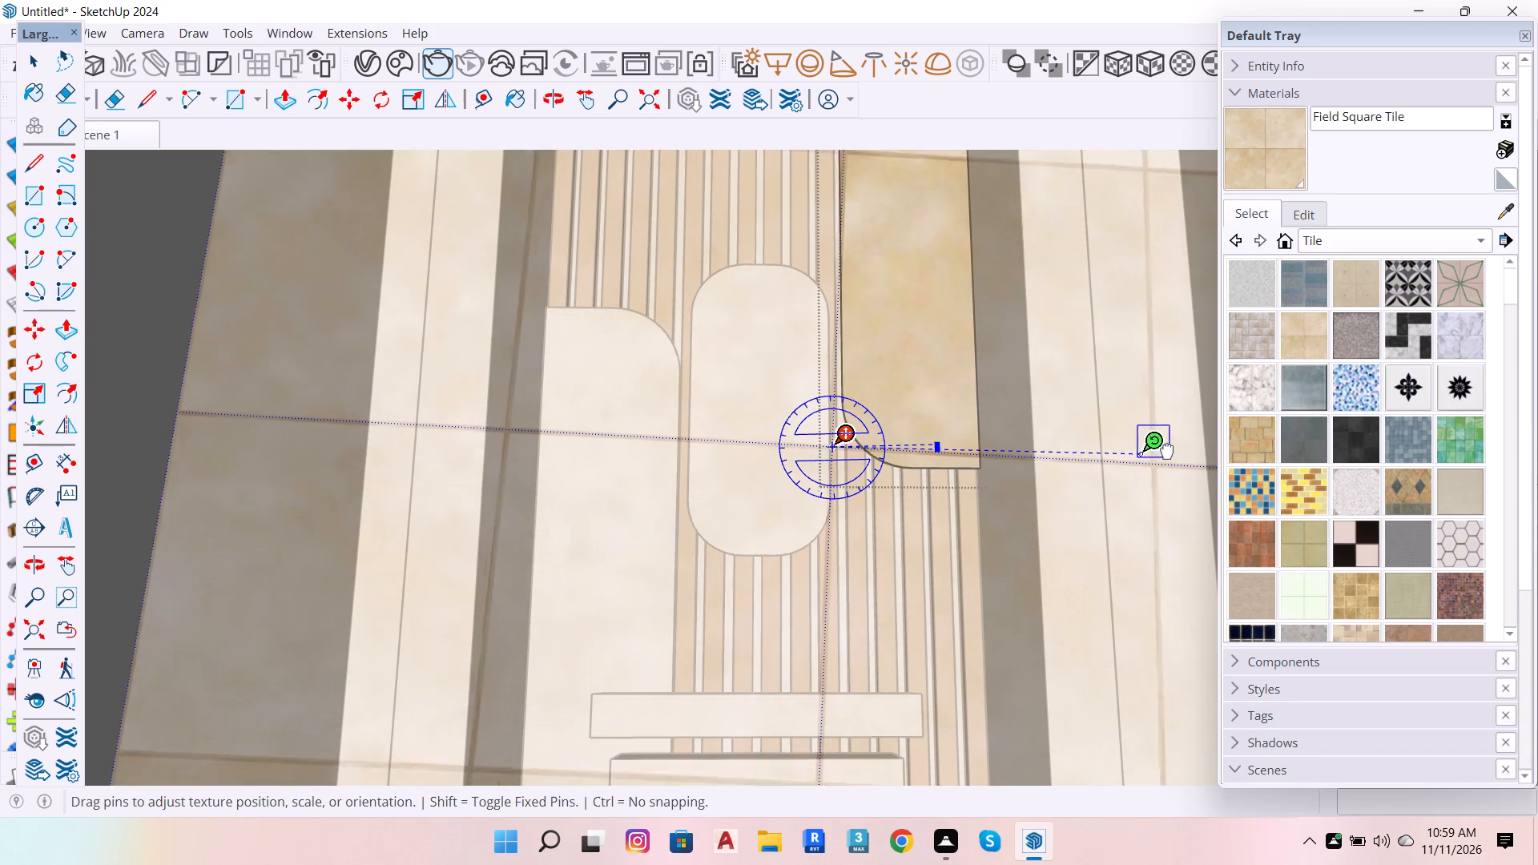
{"action": "left_click_drag", "start_coordinate": [1167, 452], "coordinate": [1204, 420]}
Shift the tile texture's origin outward, enlarge the tiles further with the scale/rotate pin, and finish the texture edit.
{"action": "scroll", "coordinate": [851, 486], "scroll_direction": "down", "scroll_amount": 6}
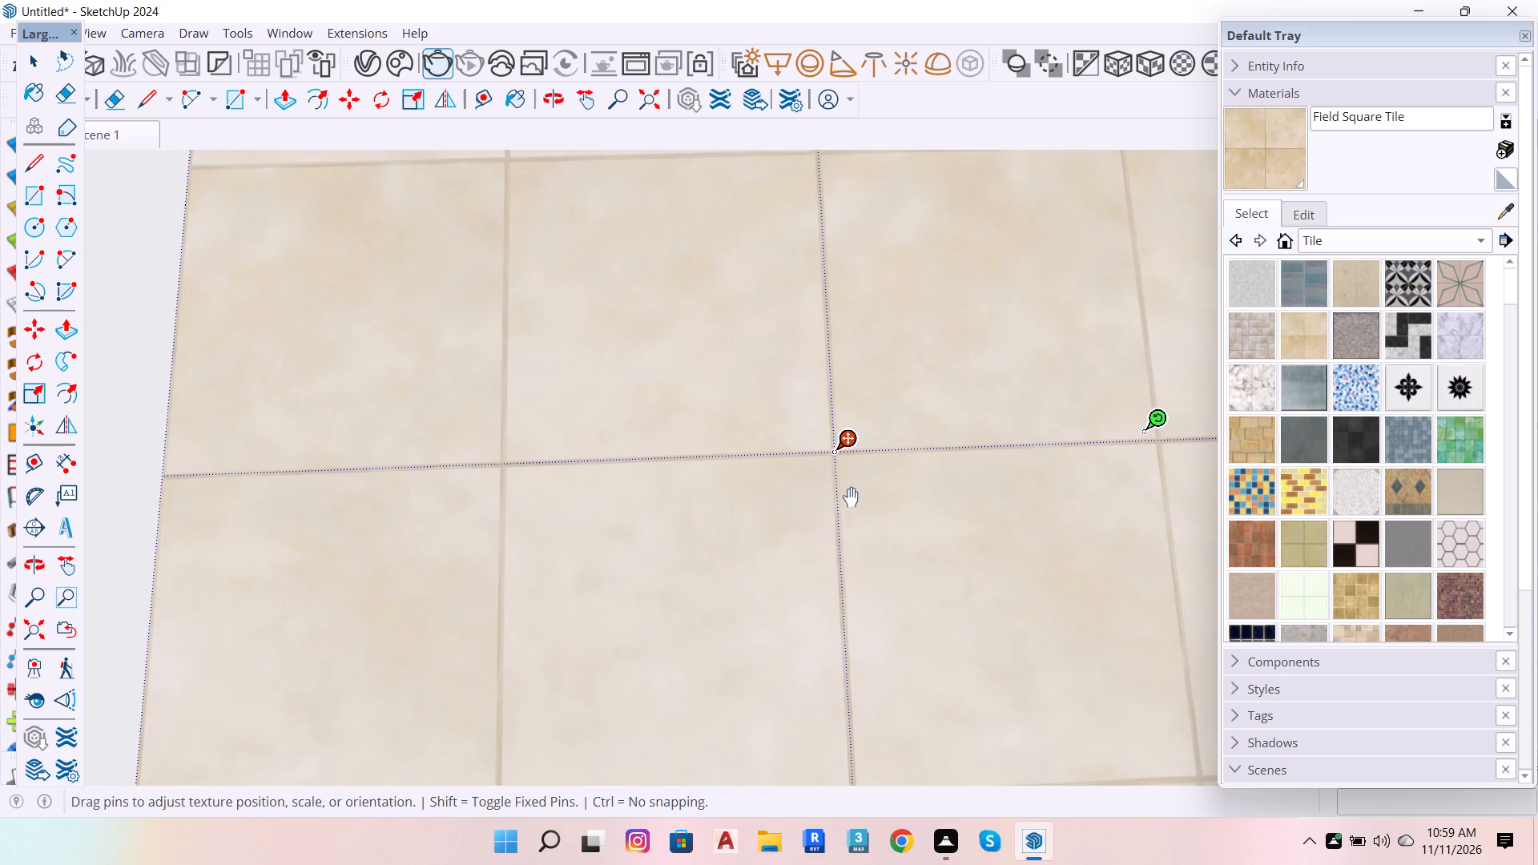
{"action": "scroll", "coordinate": [864, 473], "scroll_direction": "up", "scroll_amount": 4}
{"action": "left_click_drag", "start_coordinate": [840, 449], "coordinate": [778, 465]}
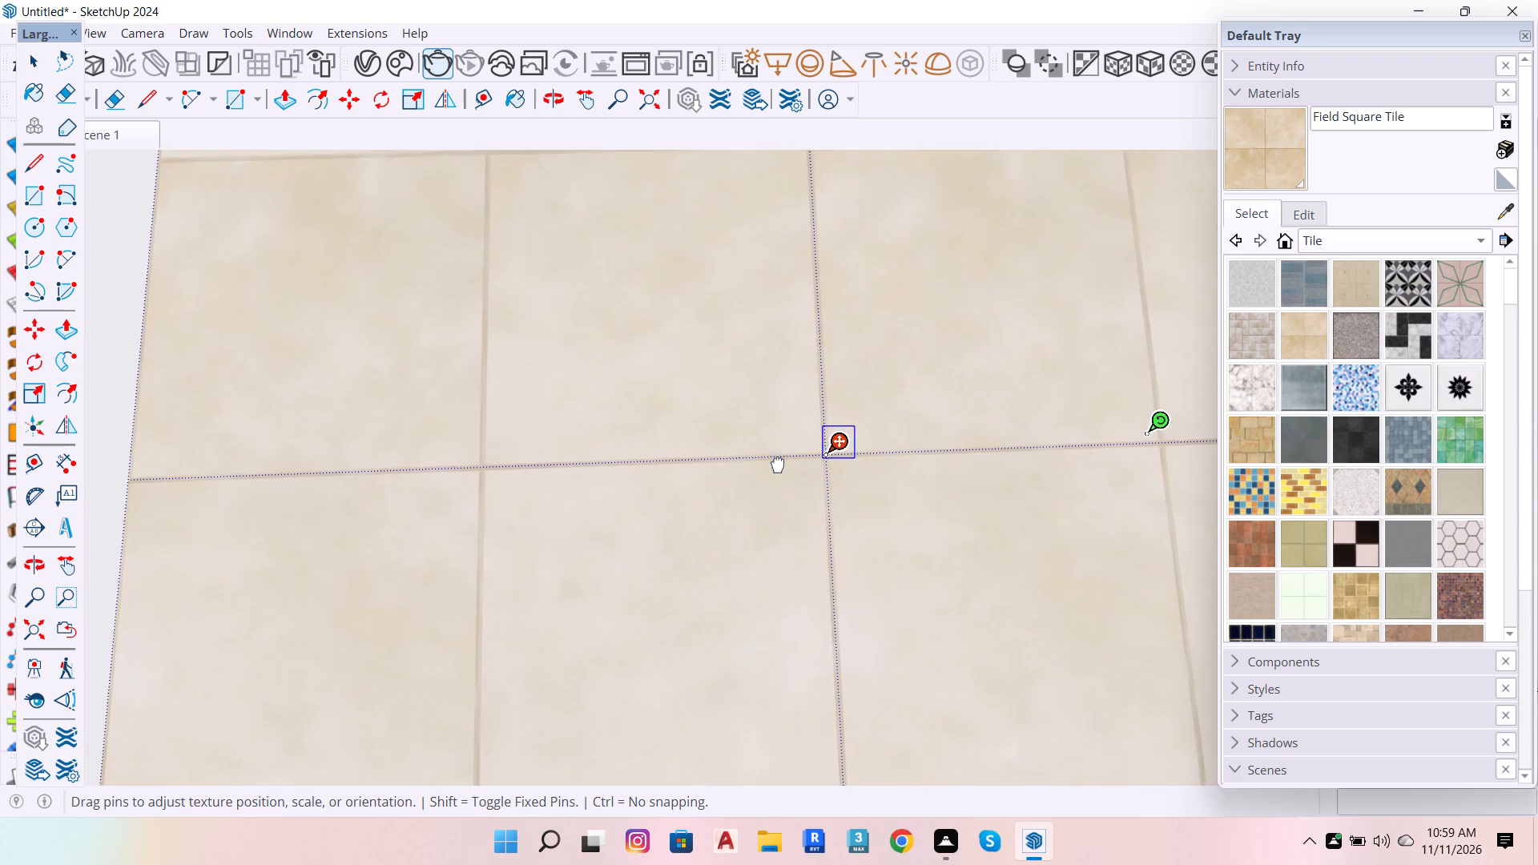
{"action": "left_click_drag", "start_coordinate": [778, 465], "coordinate": [666, 481]}
{"action": "left_click_drag", "start_coordinate": [985, 460], "coordinate": [1017, 474]}
{"action": "left_click_drag", "start_coordinate": [1036, 467], "coordinate": [1193, 469]}
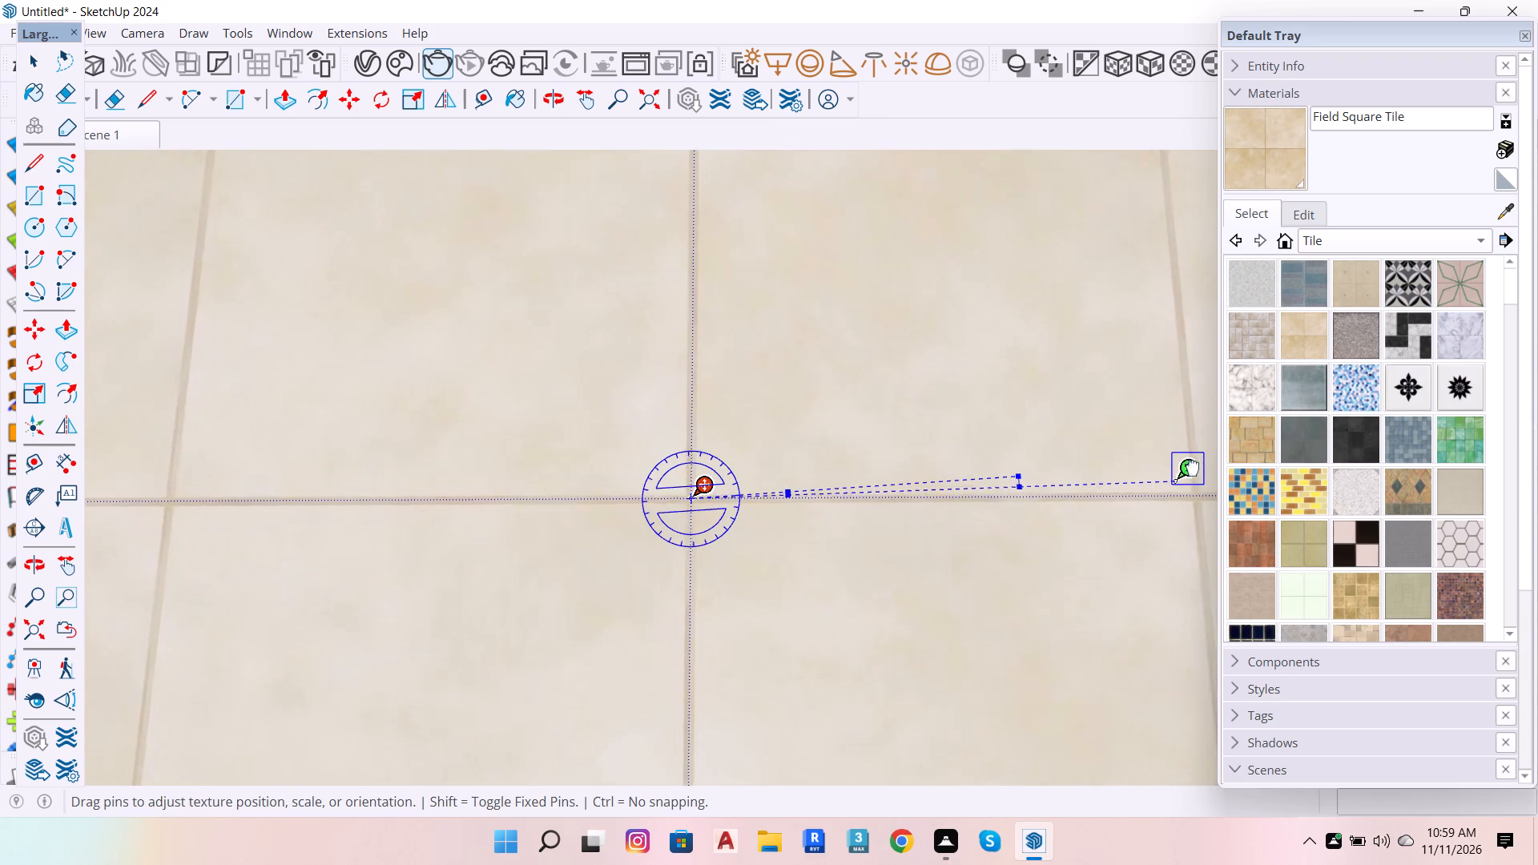
{"action": "left_click_drag", "start_coordinate": [1193, 469], "coordinate": [1205, 489]}
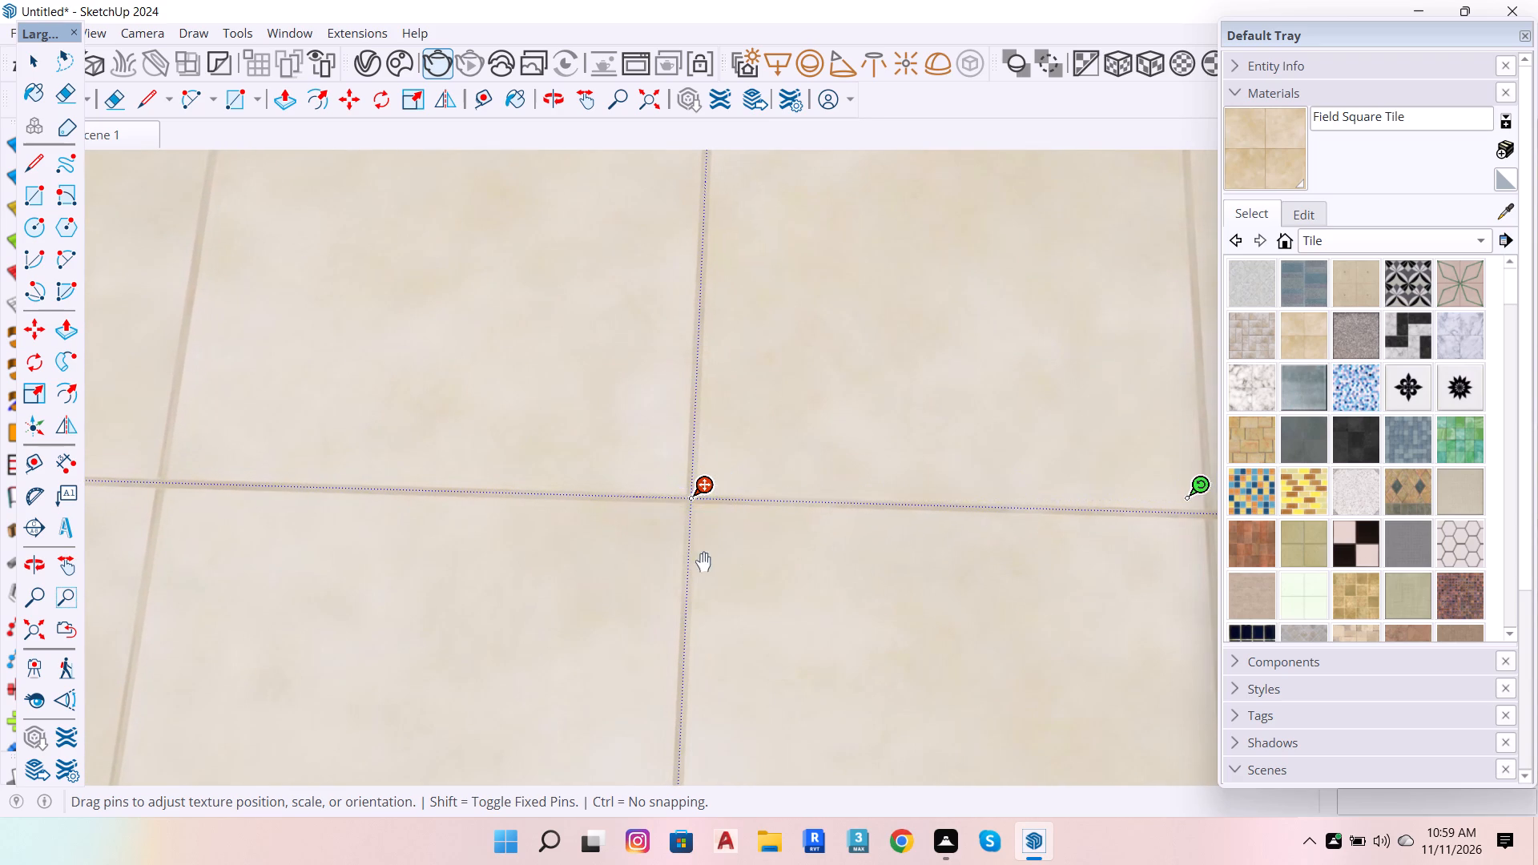
{"action": "scroll", "coordinate": [703, 562], "scroll_direction": "down", "scroll_amount": 6}
{"action": "left_click", "coordinate": [888, 462]}
{"action": "double_click", "coordinate": [888, 462]}
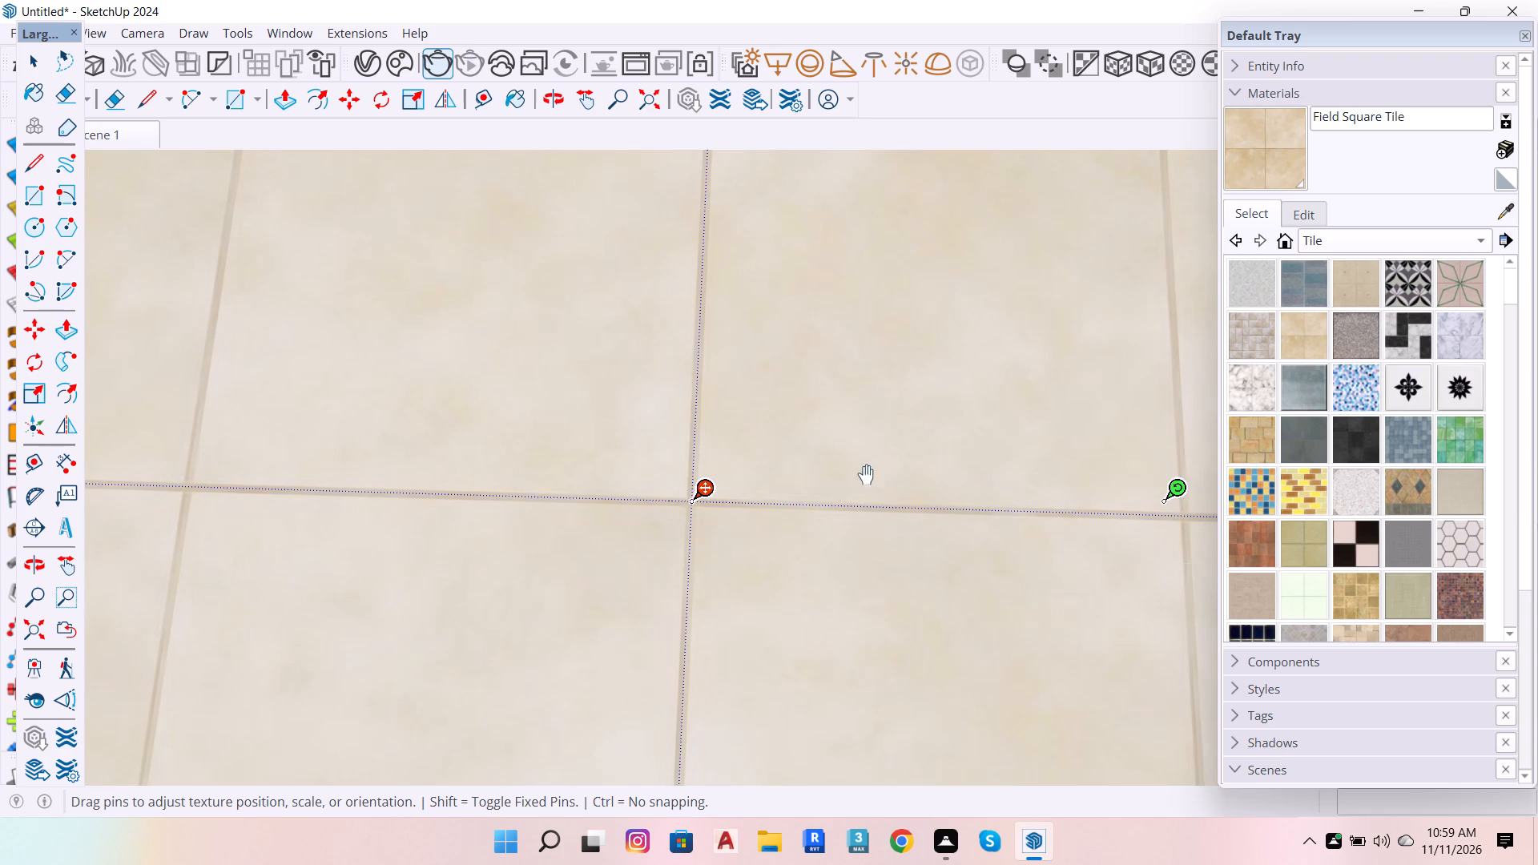
{"action": "scroll", "coordinate": [836, 509], "scroll_direction": "down", "scroll_amount": 12}
{"action": "scroll", "coordinate": [841, 510], "scroll_direction": "down", "scroll_amount": 19}
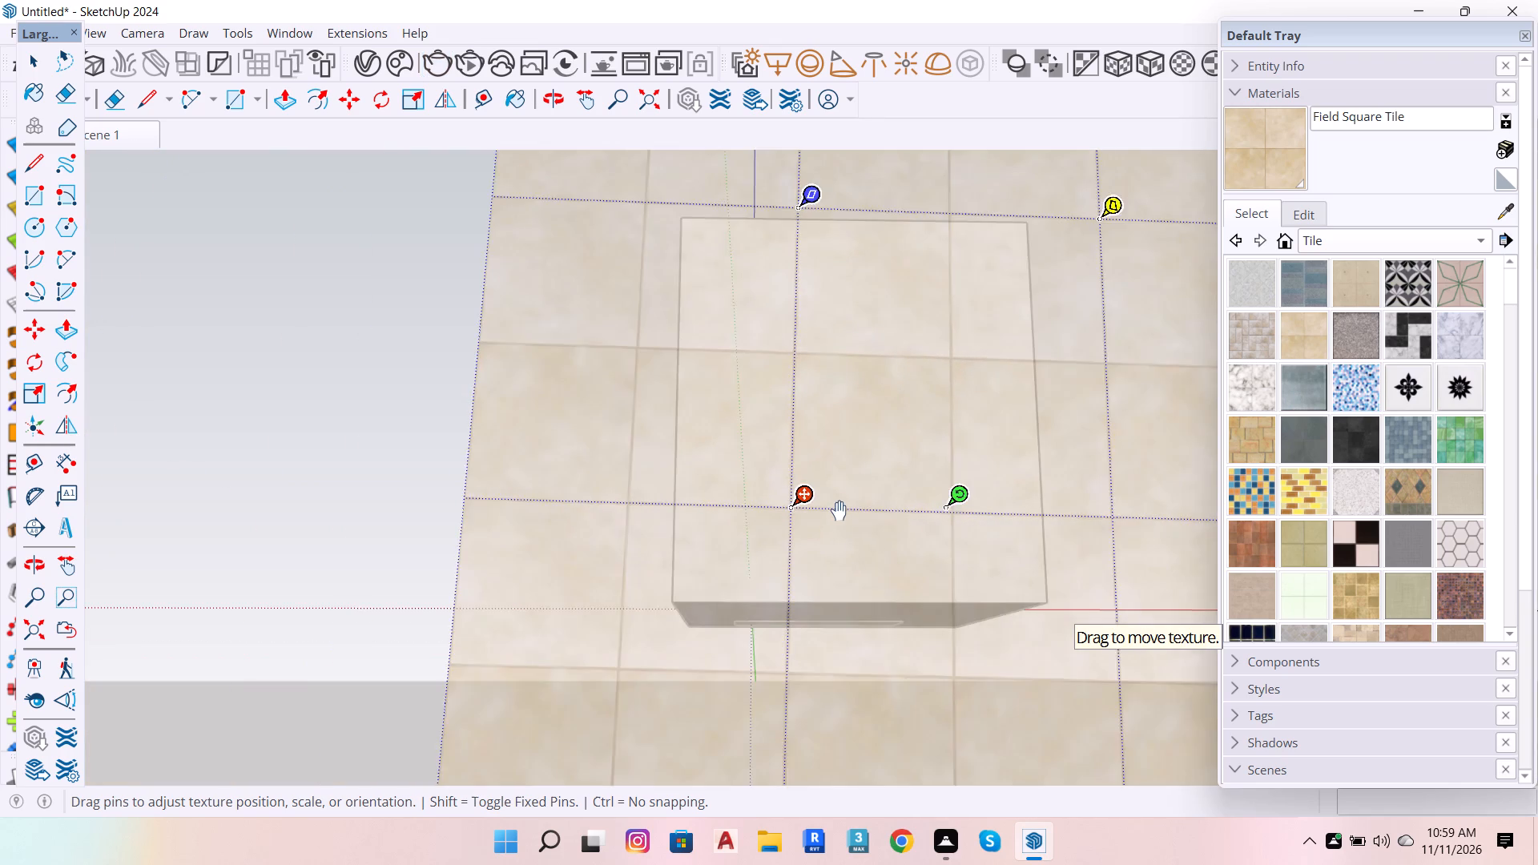
{"action": "scroll", "coordinate": [838, 512], "scroll_direction": "down", "scroll_amount": 6}
{"action": "left_click", "coordinate": [560, 501]}
Open the room box and delete its front face to expose the slatted panel inside.
{"action": "left_click", "coordinate": [864, 513]}
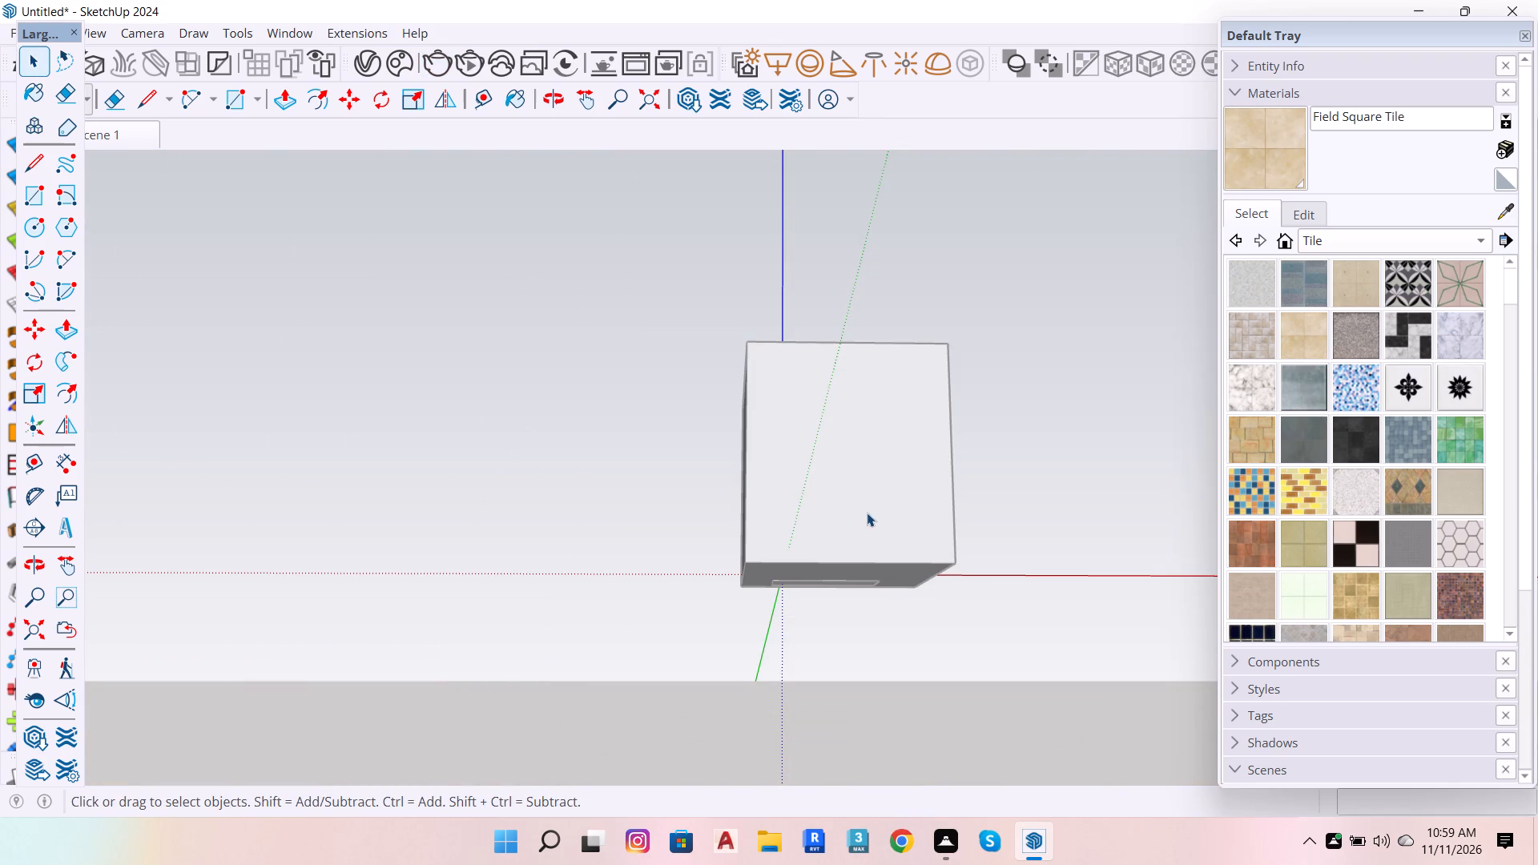
{"action": "double_click", "coordinate": [867, 513]}
{"action": "left_click", "coordinate": [906, 697]}
{"action": "left_click", "coordinate": [914, 680]}
{"action": "left_click", "coordinate": [862, 519]}
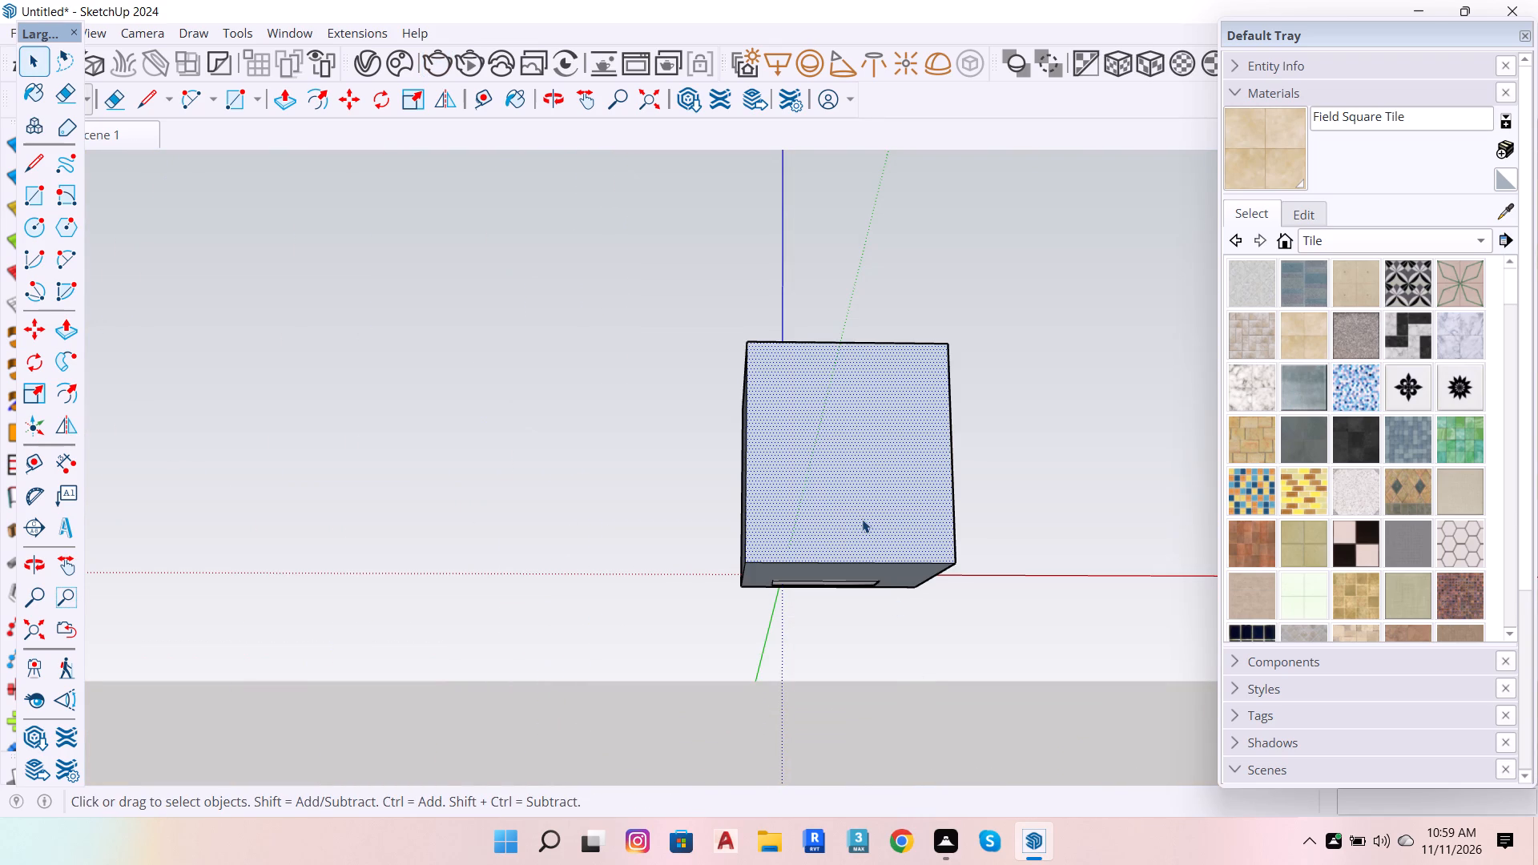
{"action": "key", "text": "Delete"}
{"action": "scroll", "coordinate": [919, 453], "scroll_direction": "up", "scroll_amount": 12}
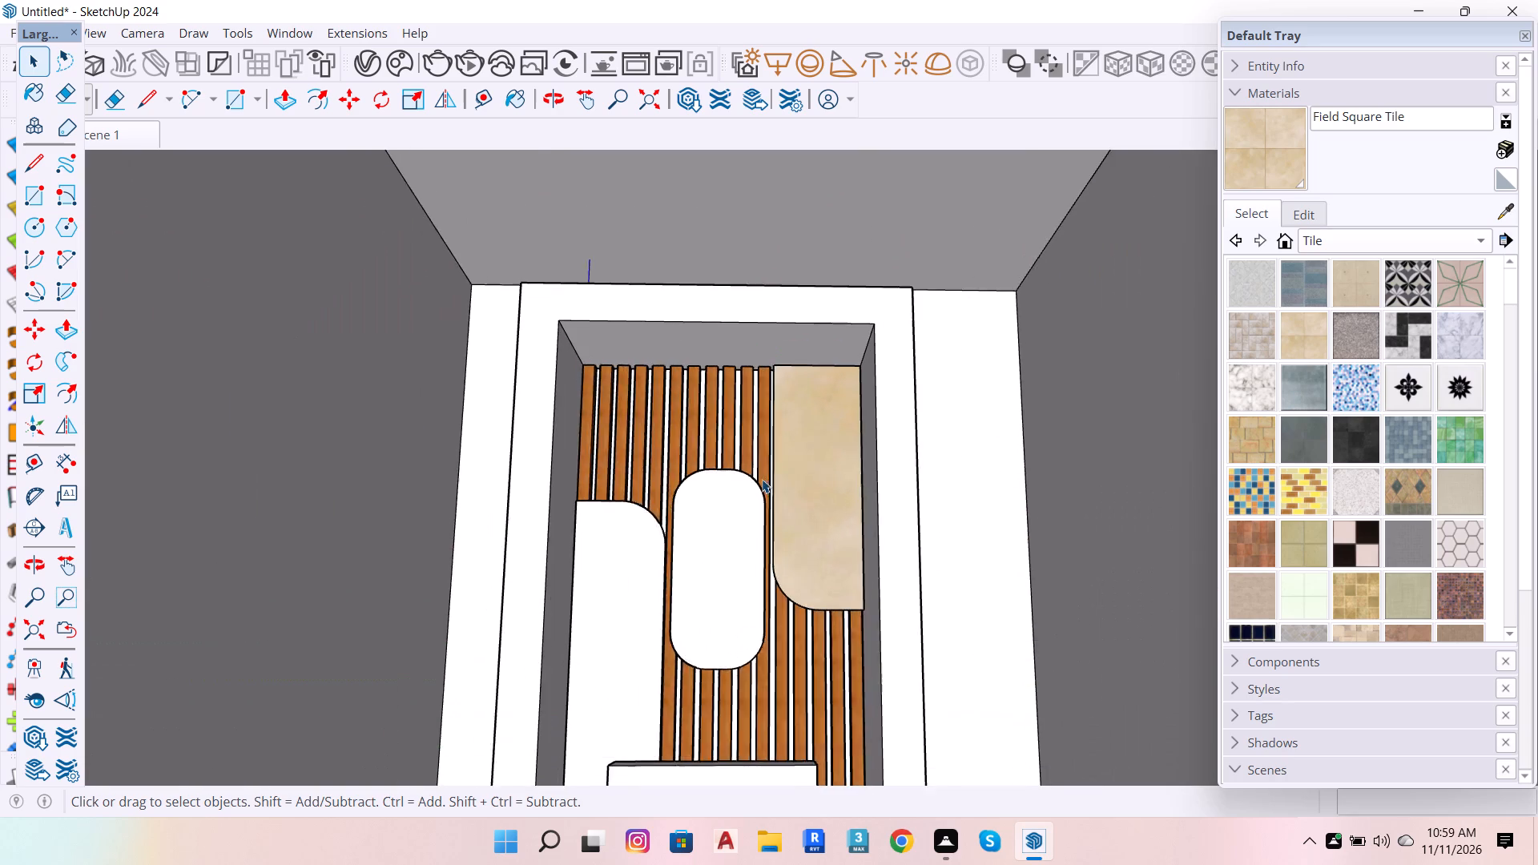
{"action": "scroll", "coordinate": [762, 480], "scroll_direction": "up", "scroll_amount": 7}
{"action": "scroll", "coordinate": [817, 499], "scroll_direction": "down", "scroll_amount": 12}
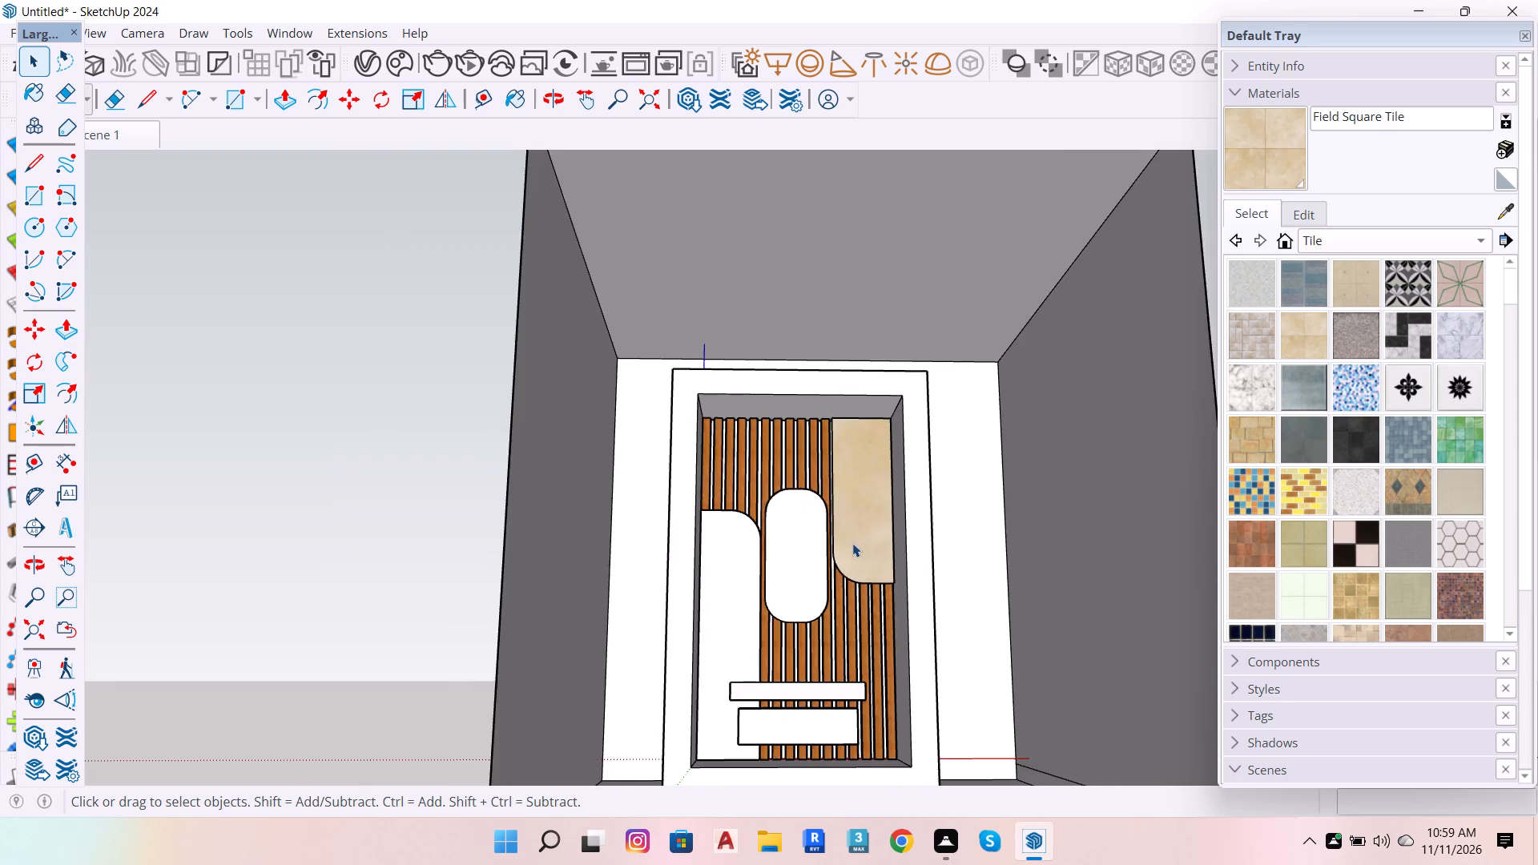
Open the lower rounded panel and paint its front face with Field Square Tile.
{"action": "scroll", "coordinate": [855, 541], "scroll_direction": "up", "scroll_amount": 5}
{"action": "scroll", "coordinate": [854, 516], "scroll_direction": "down", "scroll_amount": 5}
{"action": "left_click", "coordinate": [717, 595]}
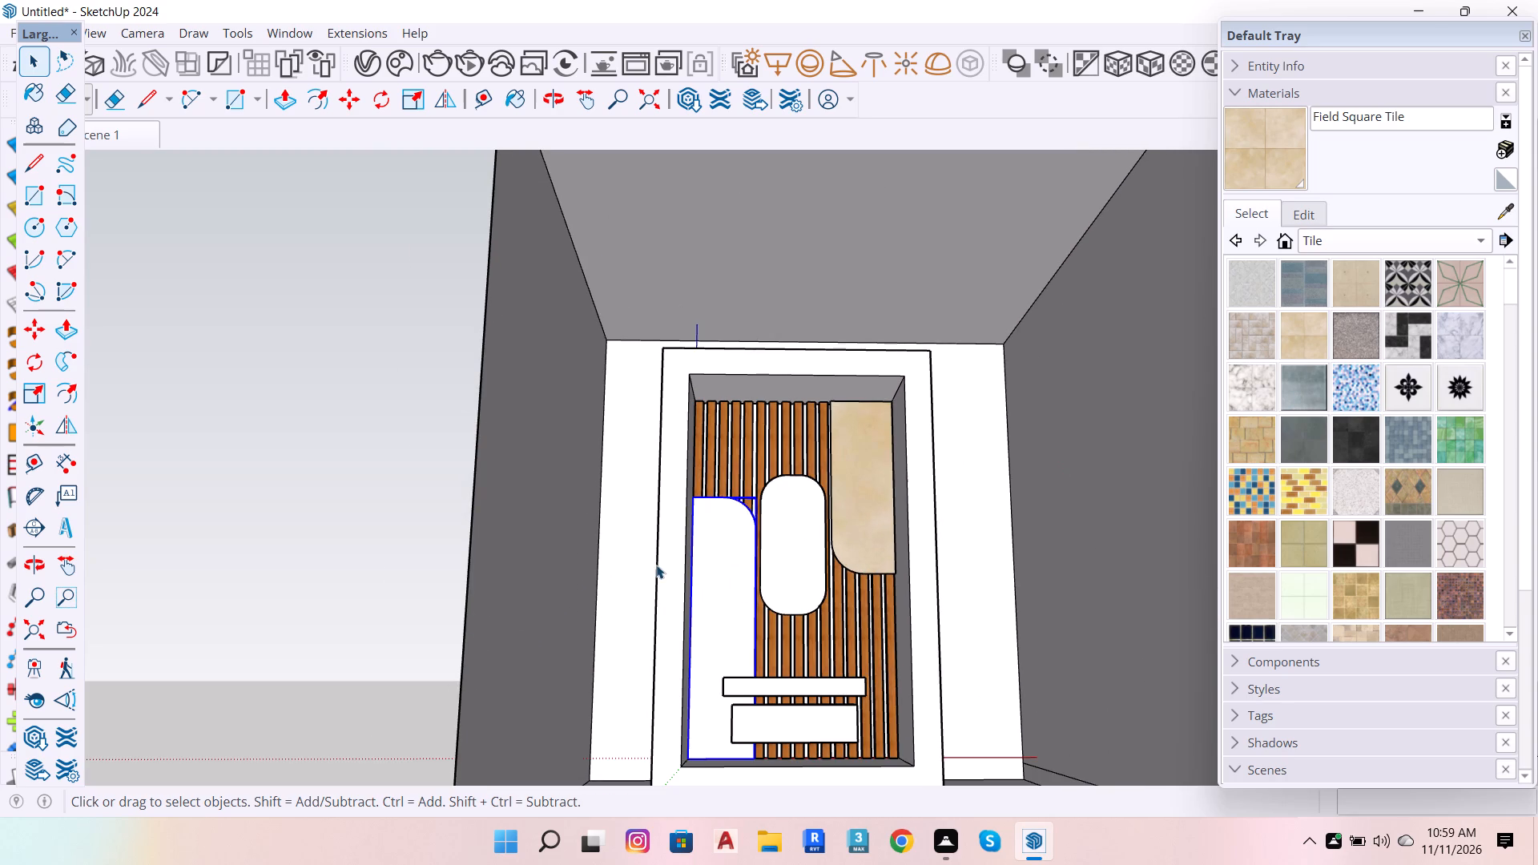
{"action": "double_click", "coordinate": [711, 581]}
{"action": "left_click", "coordinate": [715, 581]}
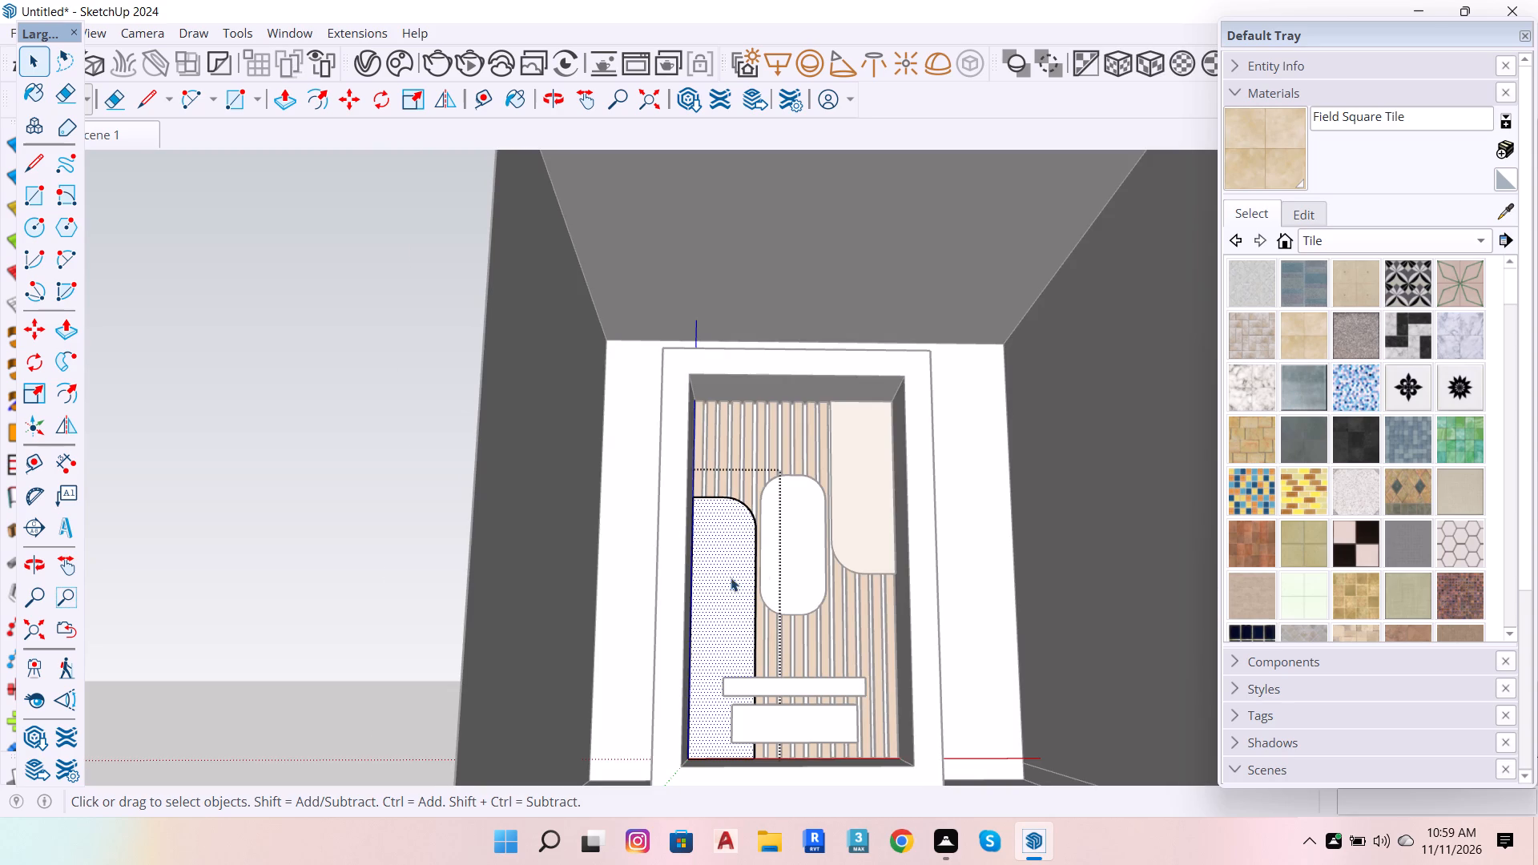
{"action": "left_click", "coordinate": [1319, 330]}
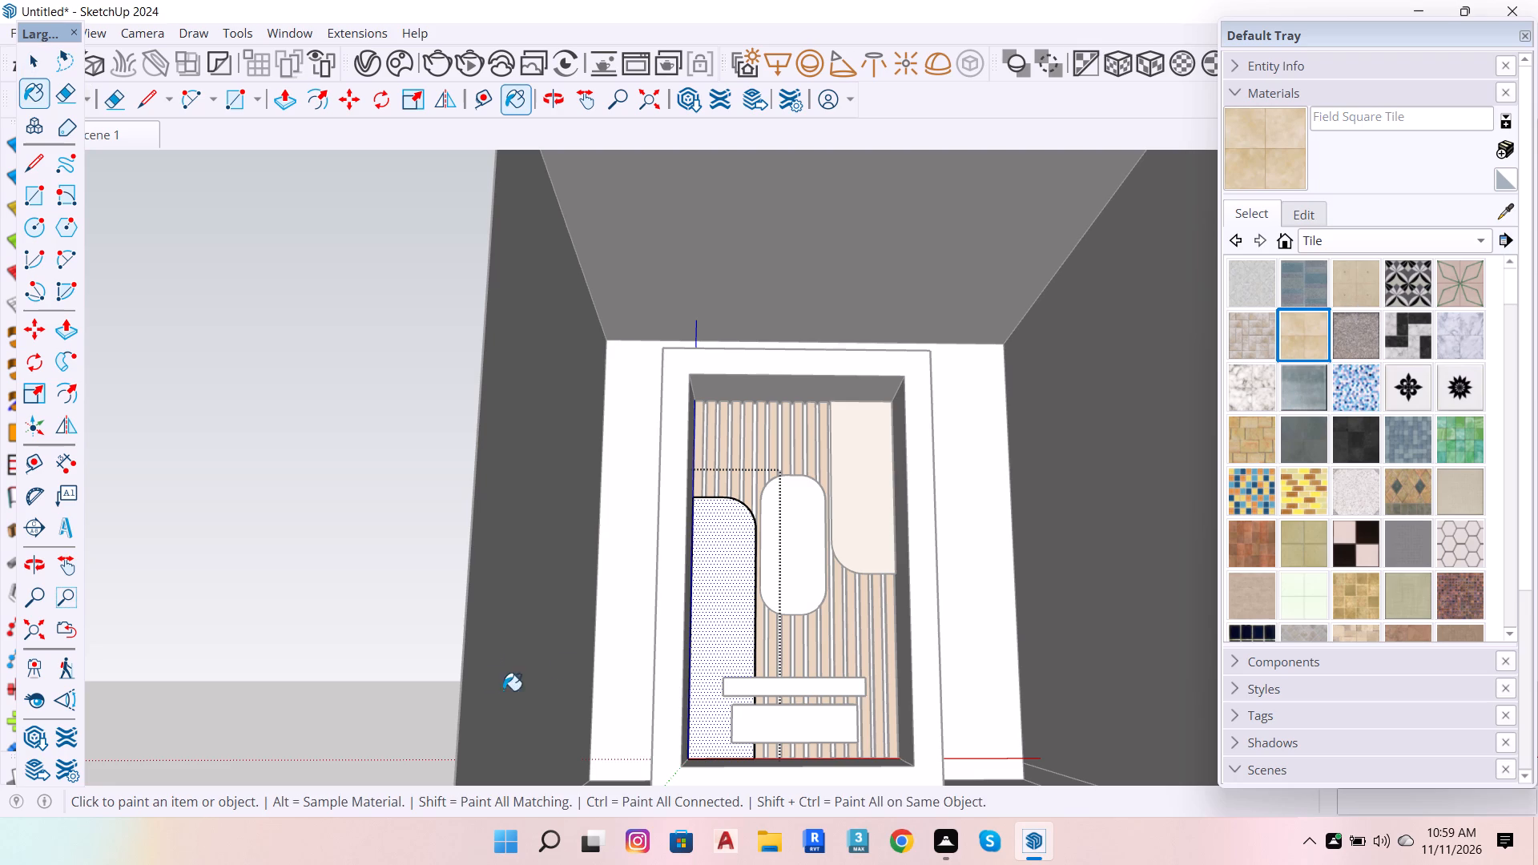
{"action": "left_click", "coordinate": [729, 616]}
{"action": "key", "text": "space"}
Position the lower panel's tile texture with its move pin near the bottom outer corner and enlarge the tiles with the scale/rotate pin.
{"action": "right_click", "coordinate": [725, 623]}
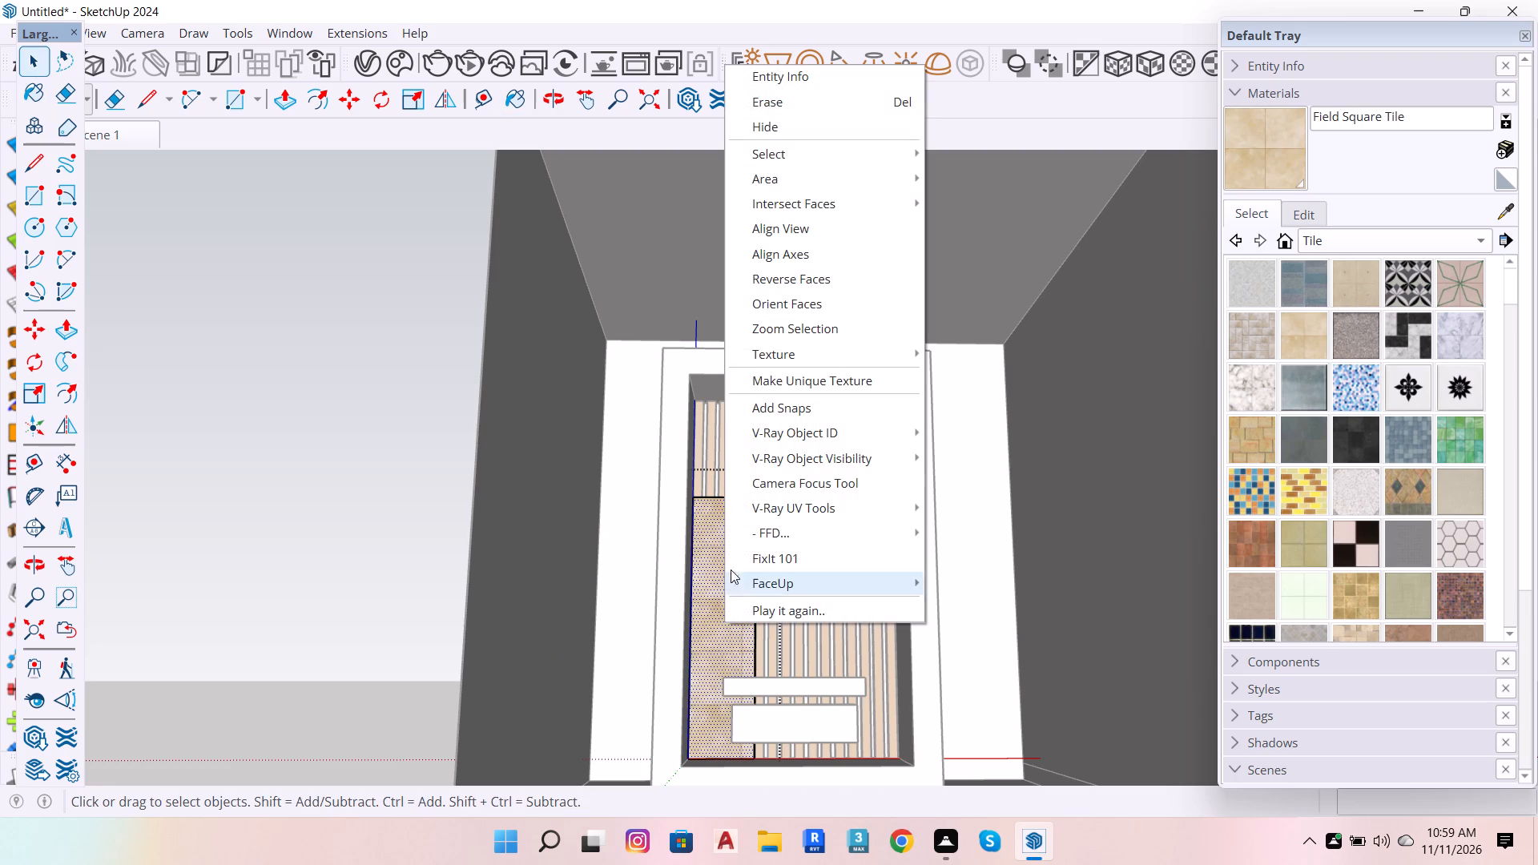
{"action": "left_click", "coordinate": [852, 357]}
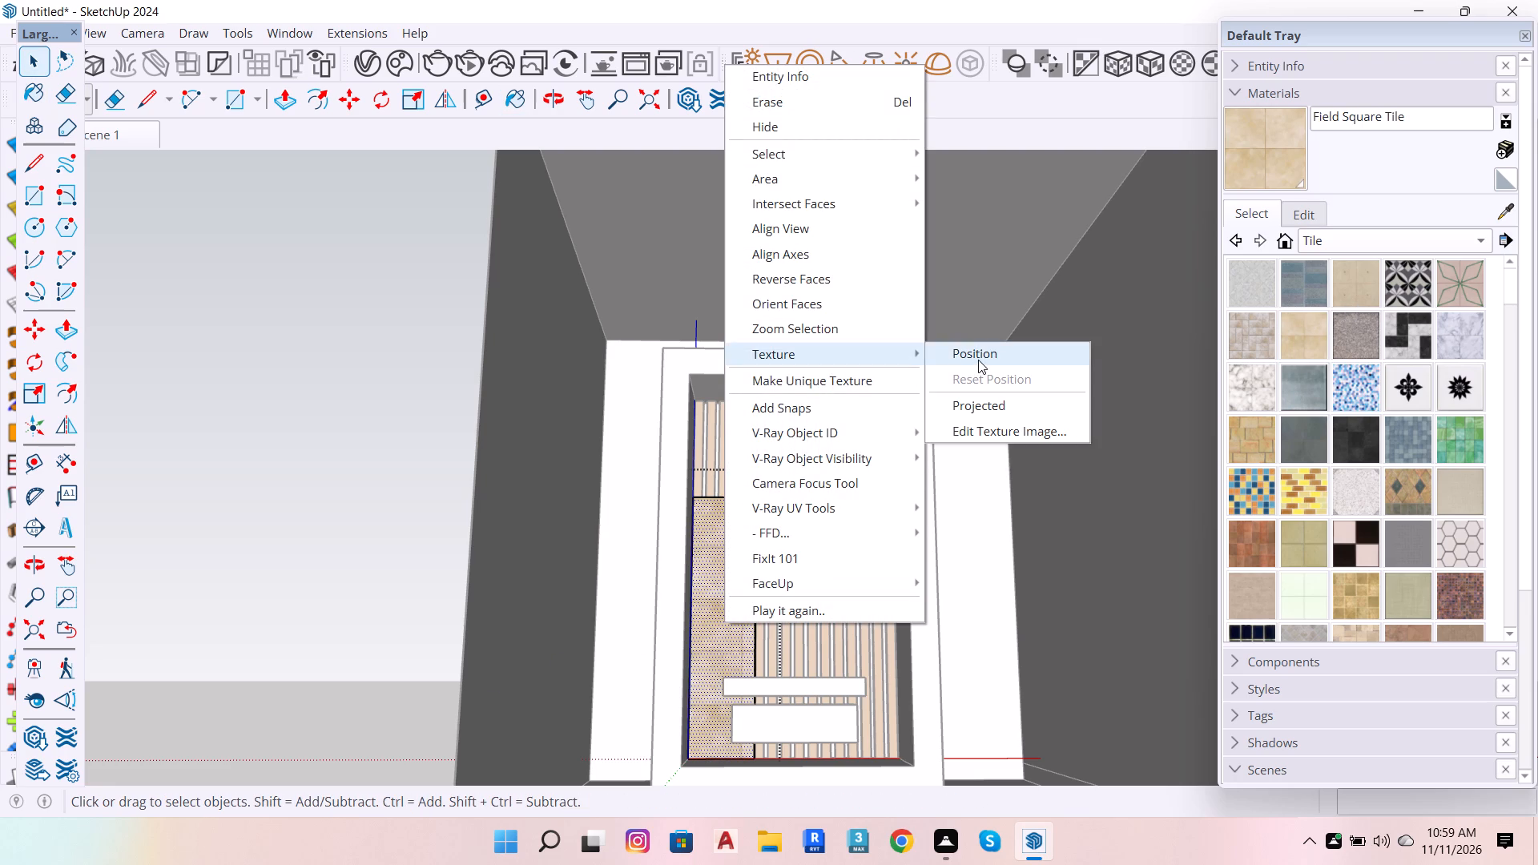
{"action": "left_click", "coordinate": [978, 360]}
{"action": "left_click_drag", "start_coordinate": [705, 655], "coordinate": [704, 733]}
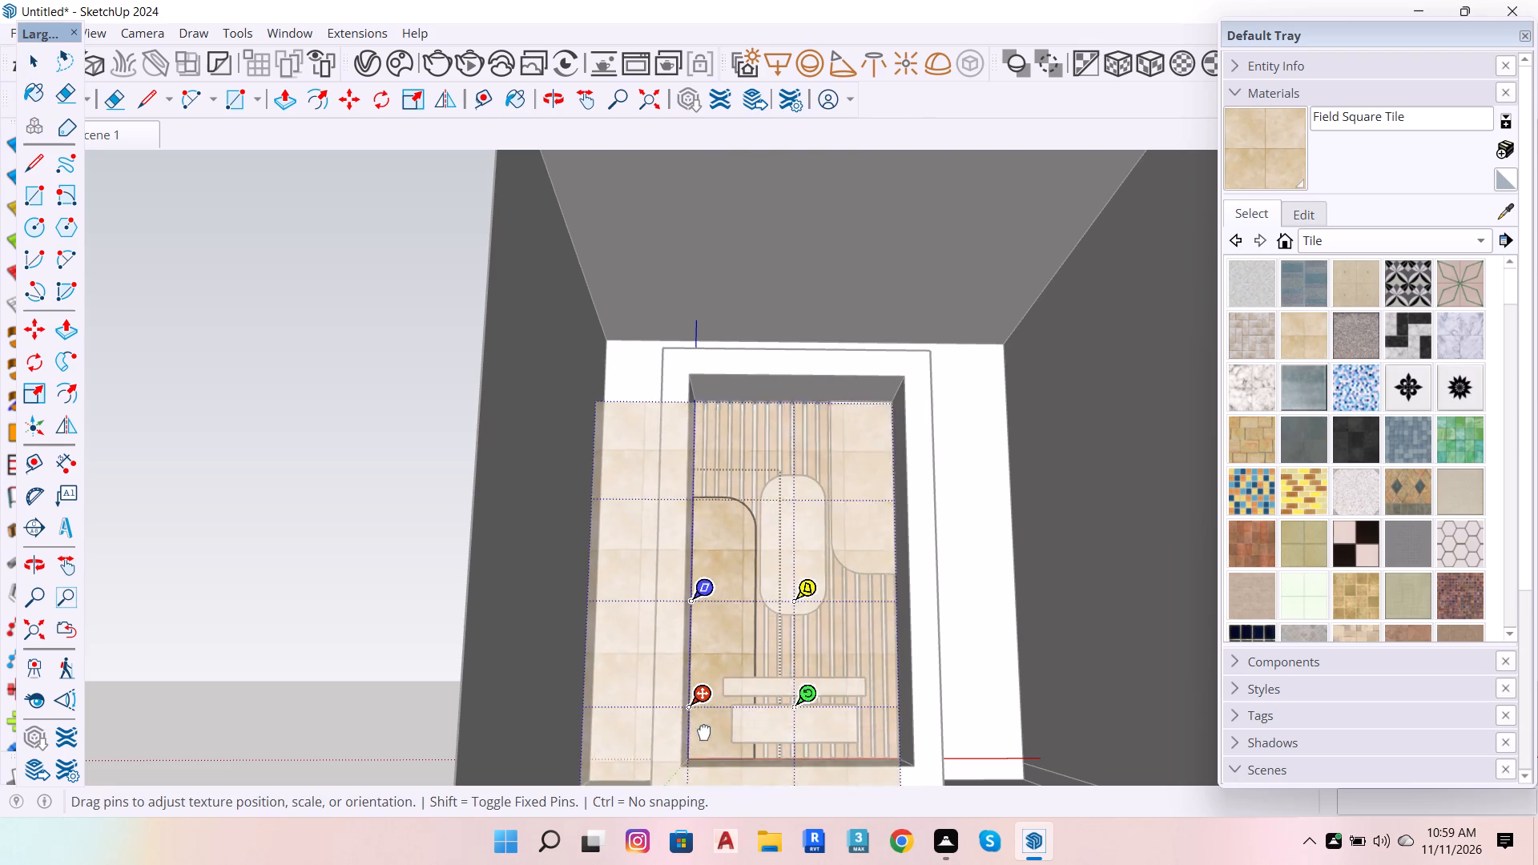
{"action": "left_click_drag", "start_coordinate": [704, 733], "coordinate": [711, 762]}
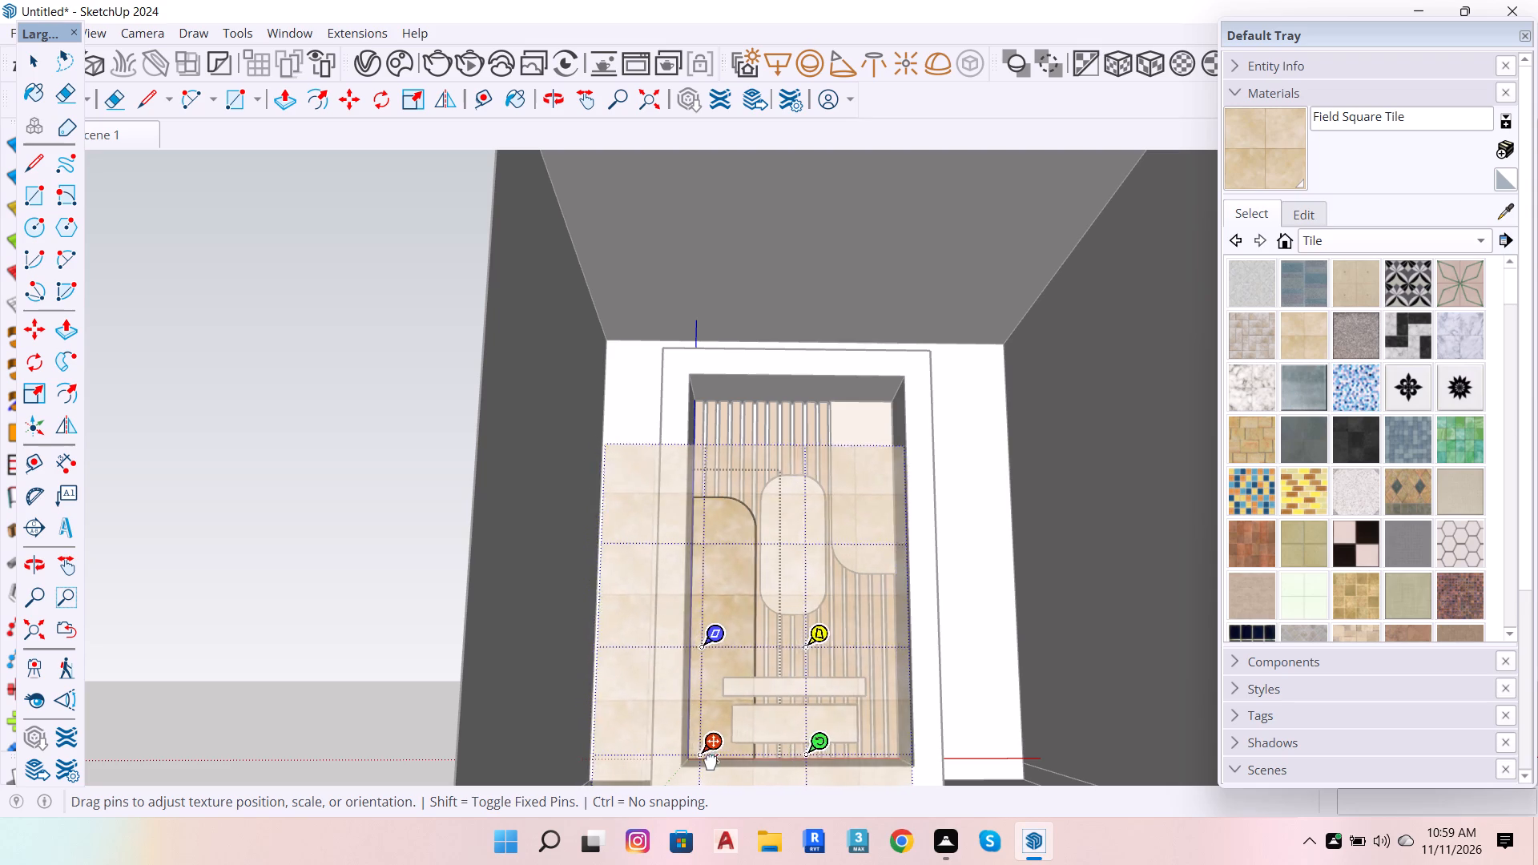
{"action": "left_click_drag", "start_coordinate": [711, 762], "coordinate": [705, 760]}
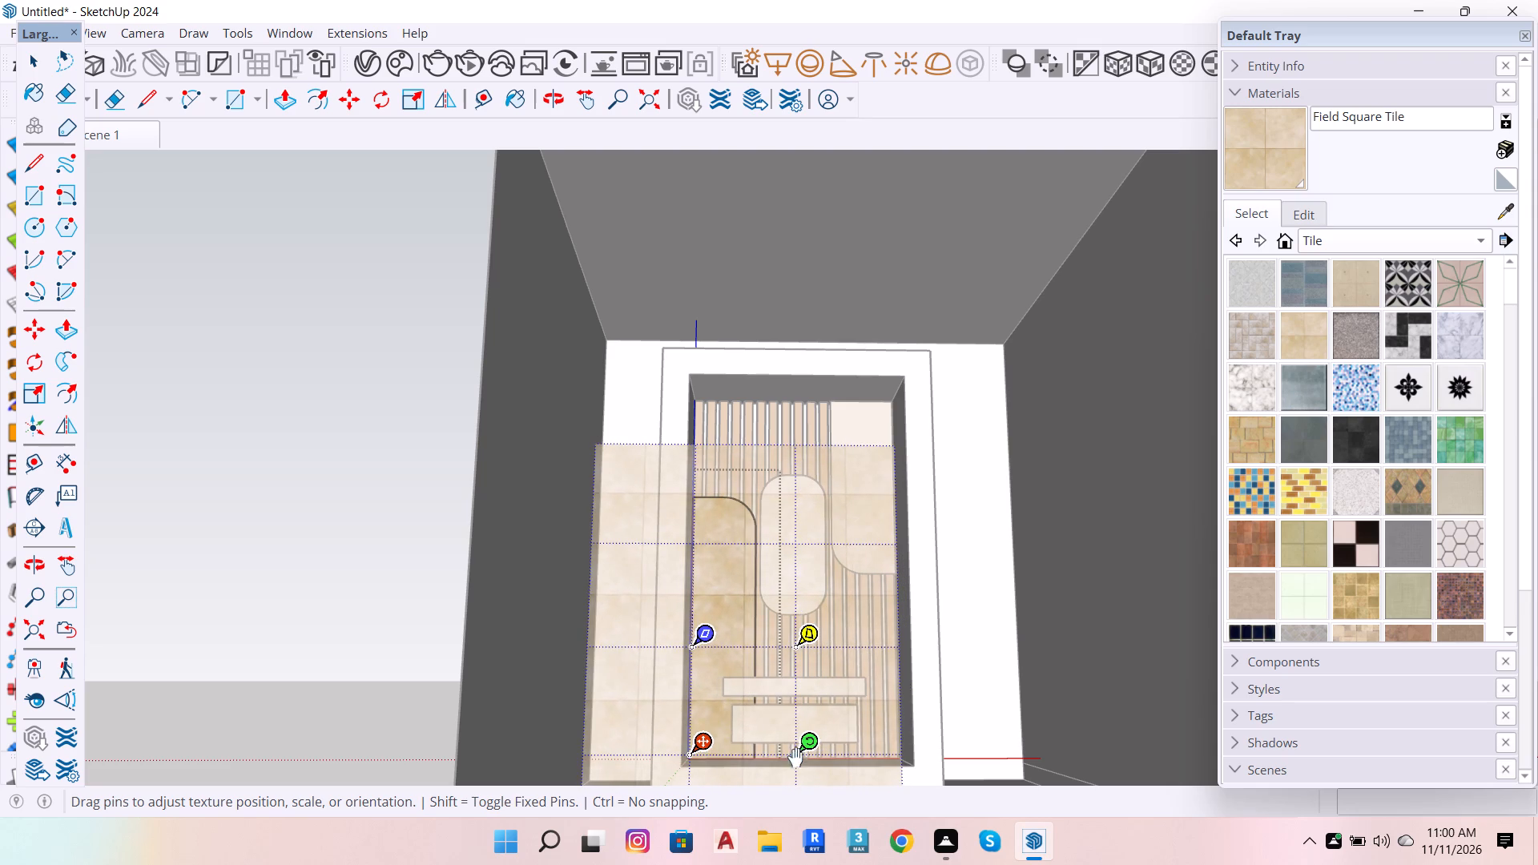
{"action": "left_click_drag", "start_coordinate": [801, 754], "coordinate": [1094, 742]}
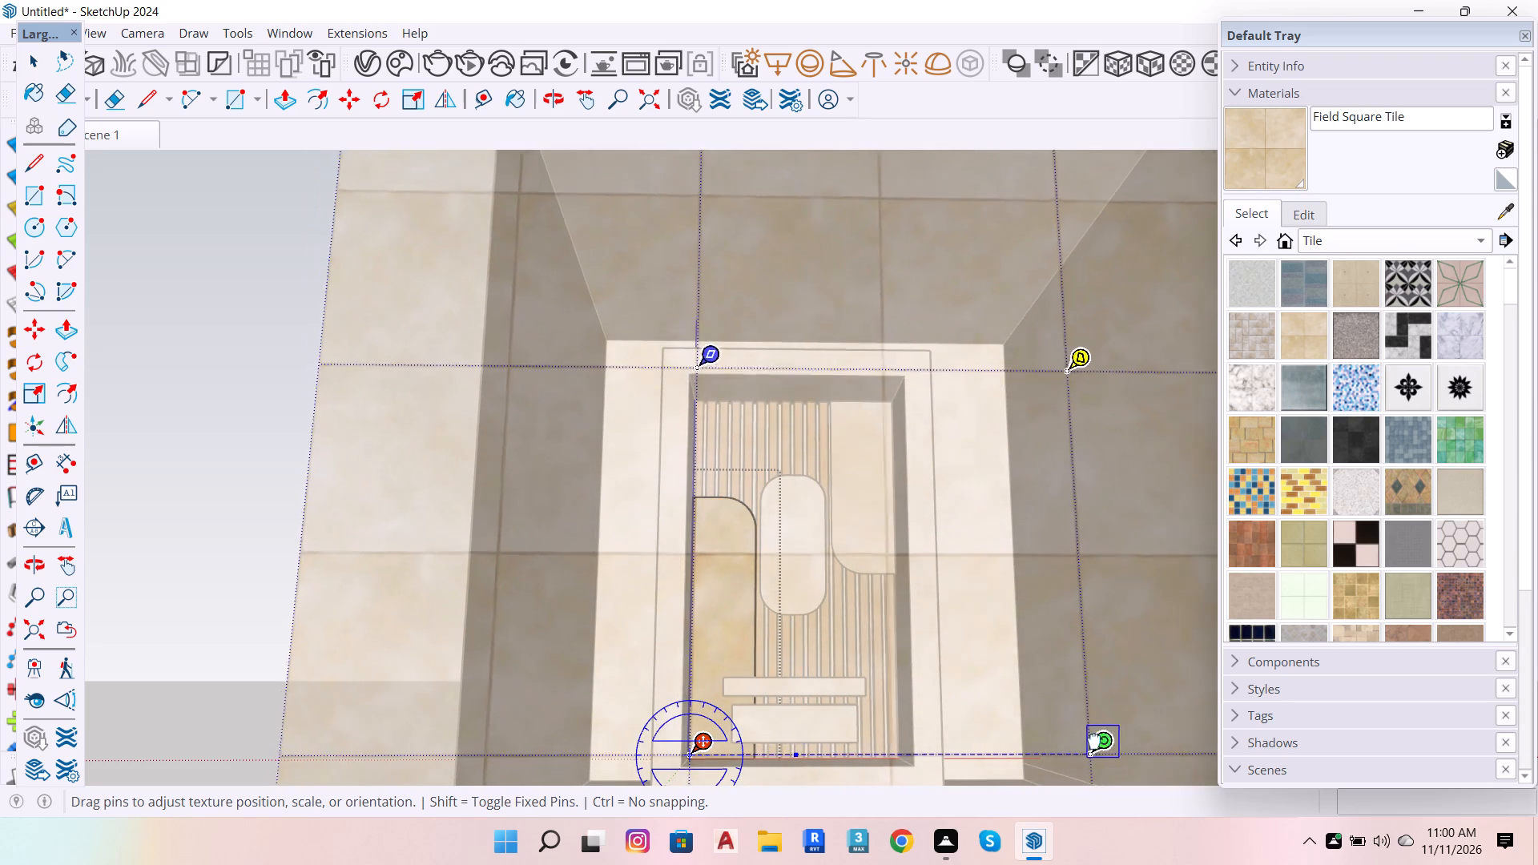
{"action": "left_click_drag", "start_coordinate": [1094, 742], "coordinate": [1225, 724]}
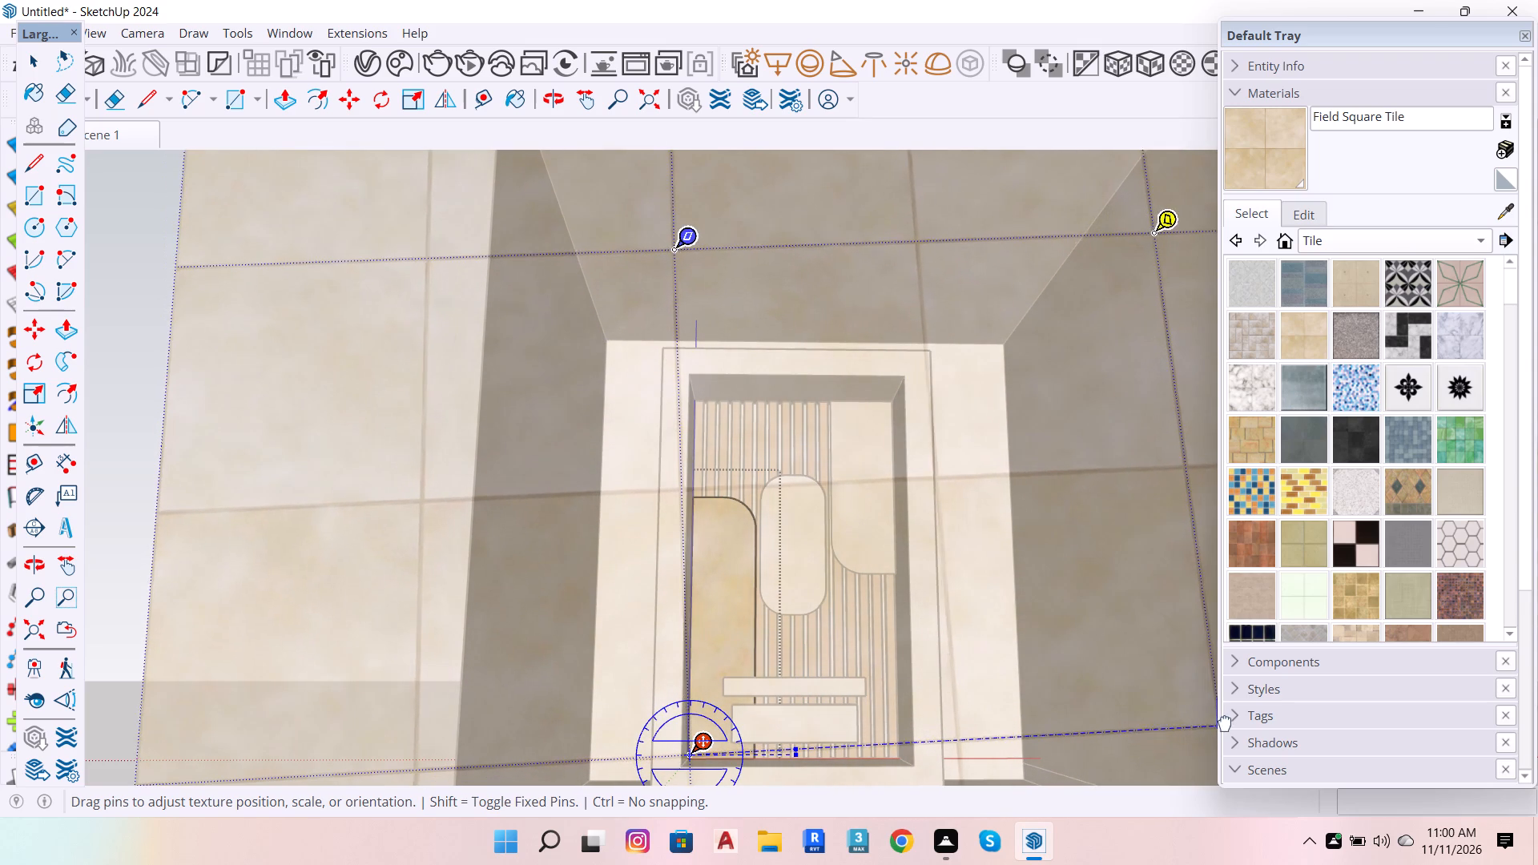
{"action": "left_click_drag", "start_coordinate": [1225, 724], "coordinate": [1219, 755]}
Shift the tile texture's origin outward past the lower panel's edge, enlarge the tiles slightly more, and finish the texture edit.
{"action": "scroll", "coordinate": [818, 586], "scroll_direction": "down", "scroll_amount": 7}
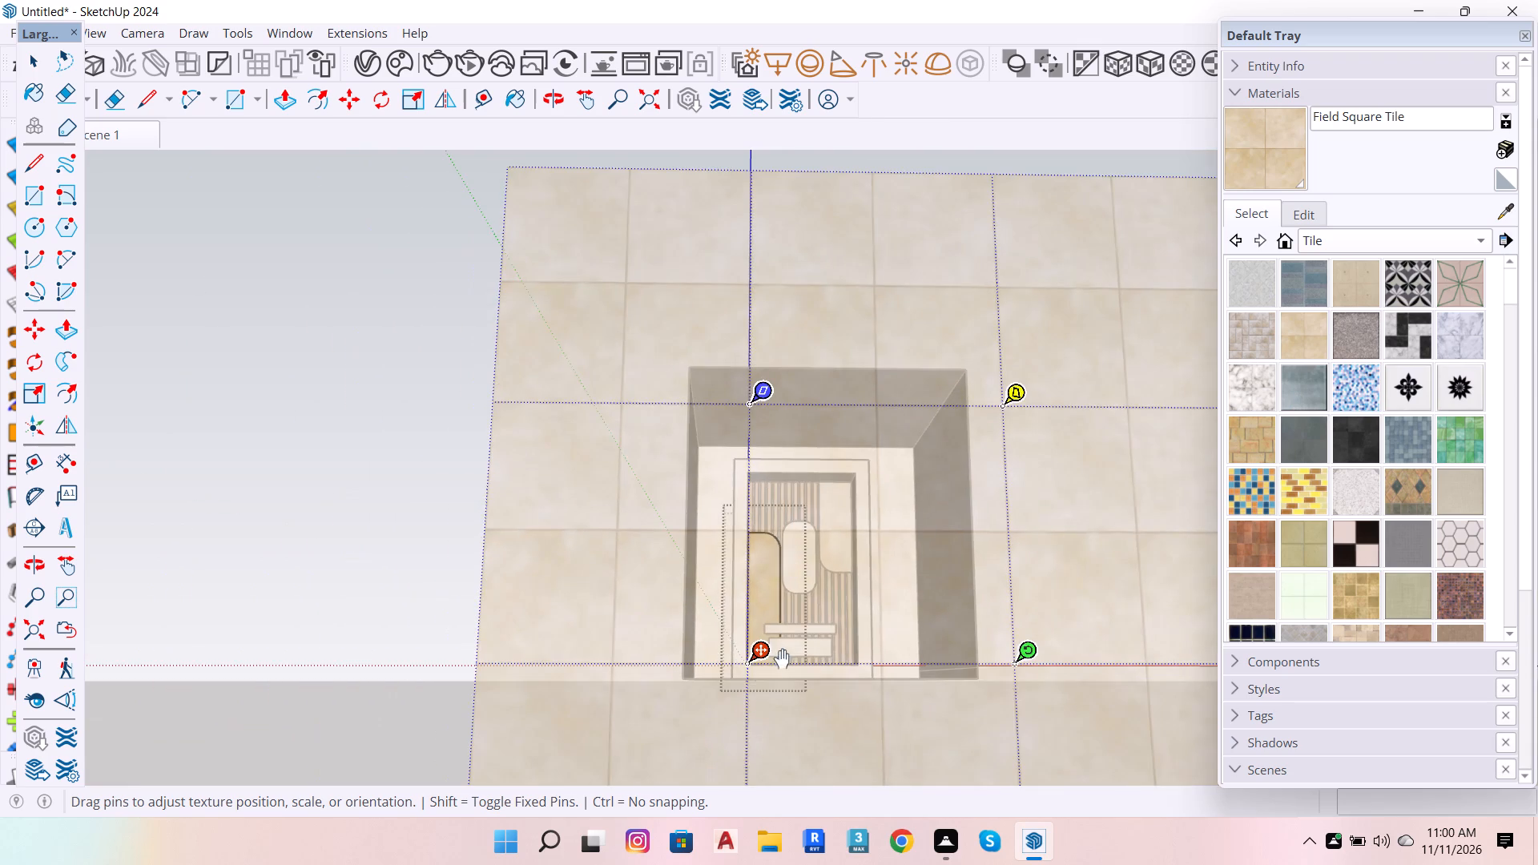
{"action": "scroll", "coordinate": [763, 668], "scroll_direction": "up", "scroll_amount": 6}
{"action": "left_click_drag", "start_coordinate": [746, 658], "coordinate": [727, 666]}
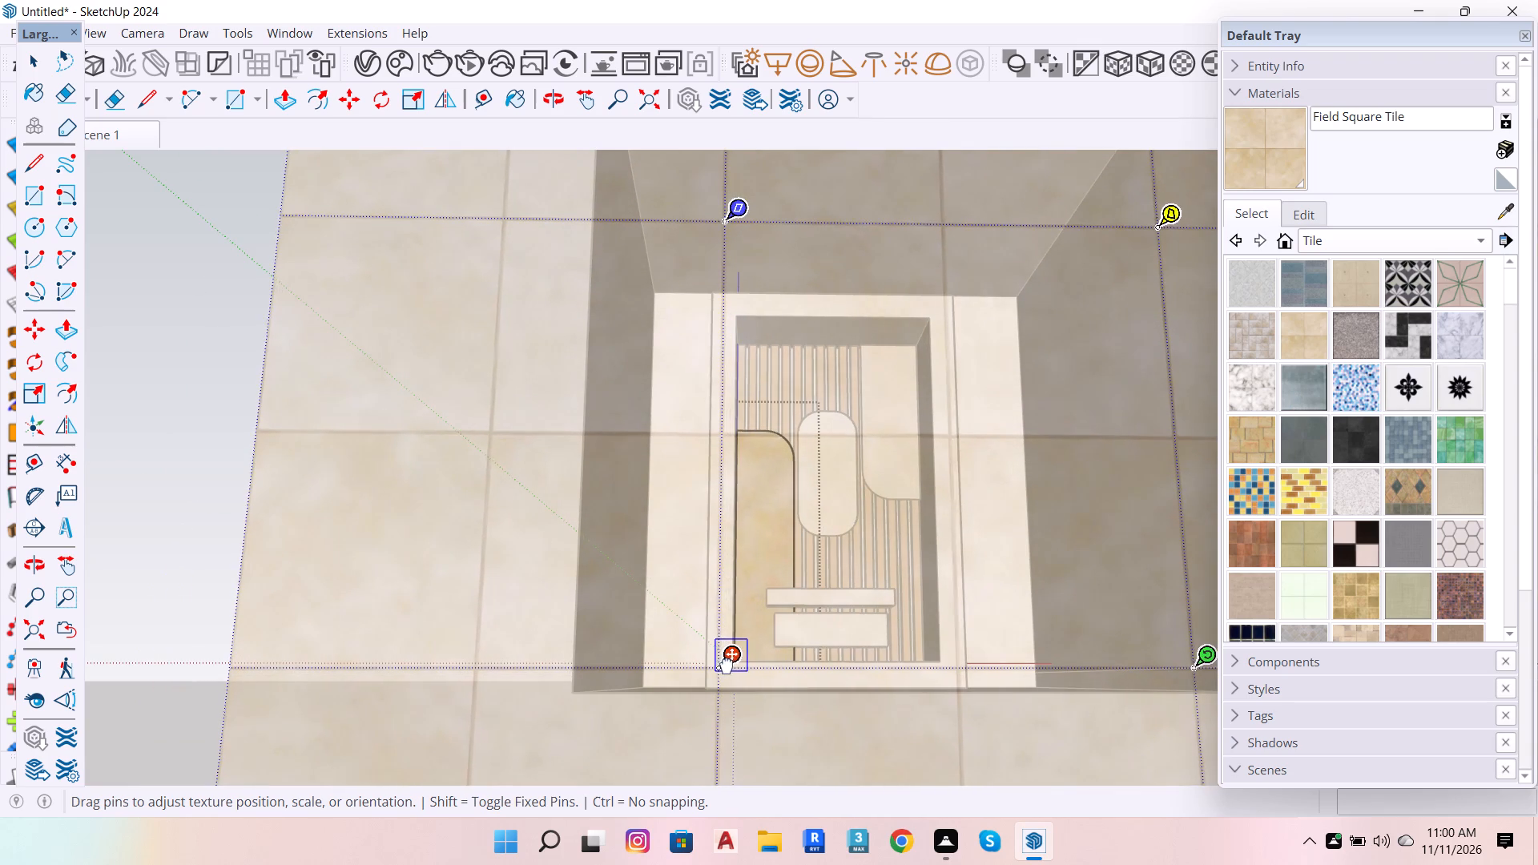
{"action": "left_click_drag", "start_coordinate": [727, 666], "coordinate": [710, 670]}
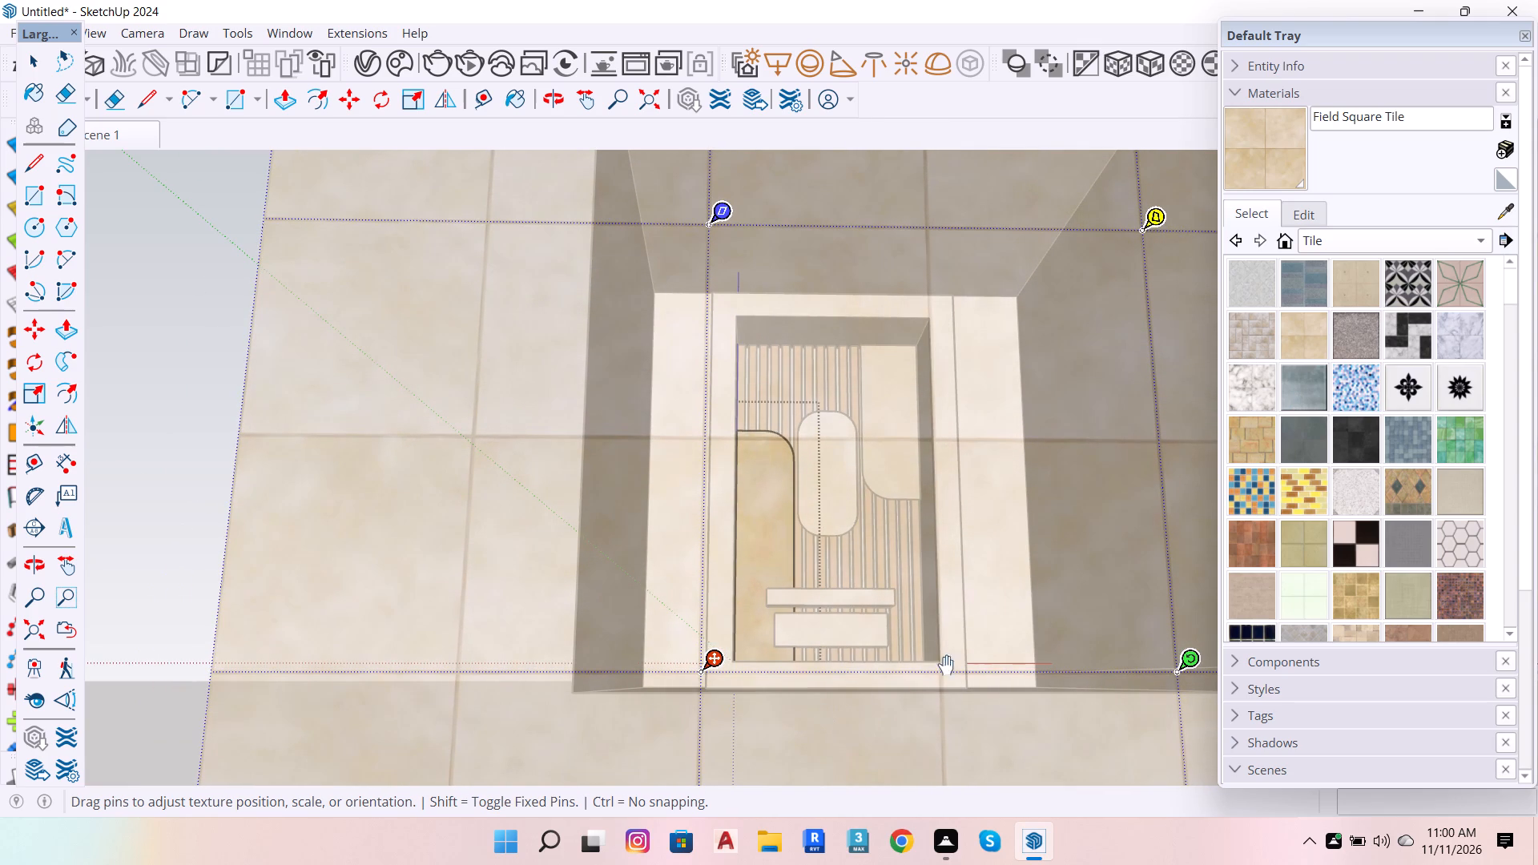
{"action": "left_click_drag", "start_coordinate": [1162, 670], "coordinate": [1151, 671]}
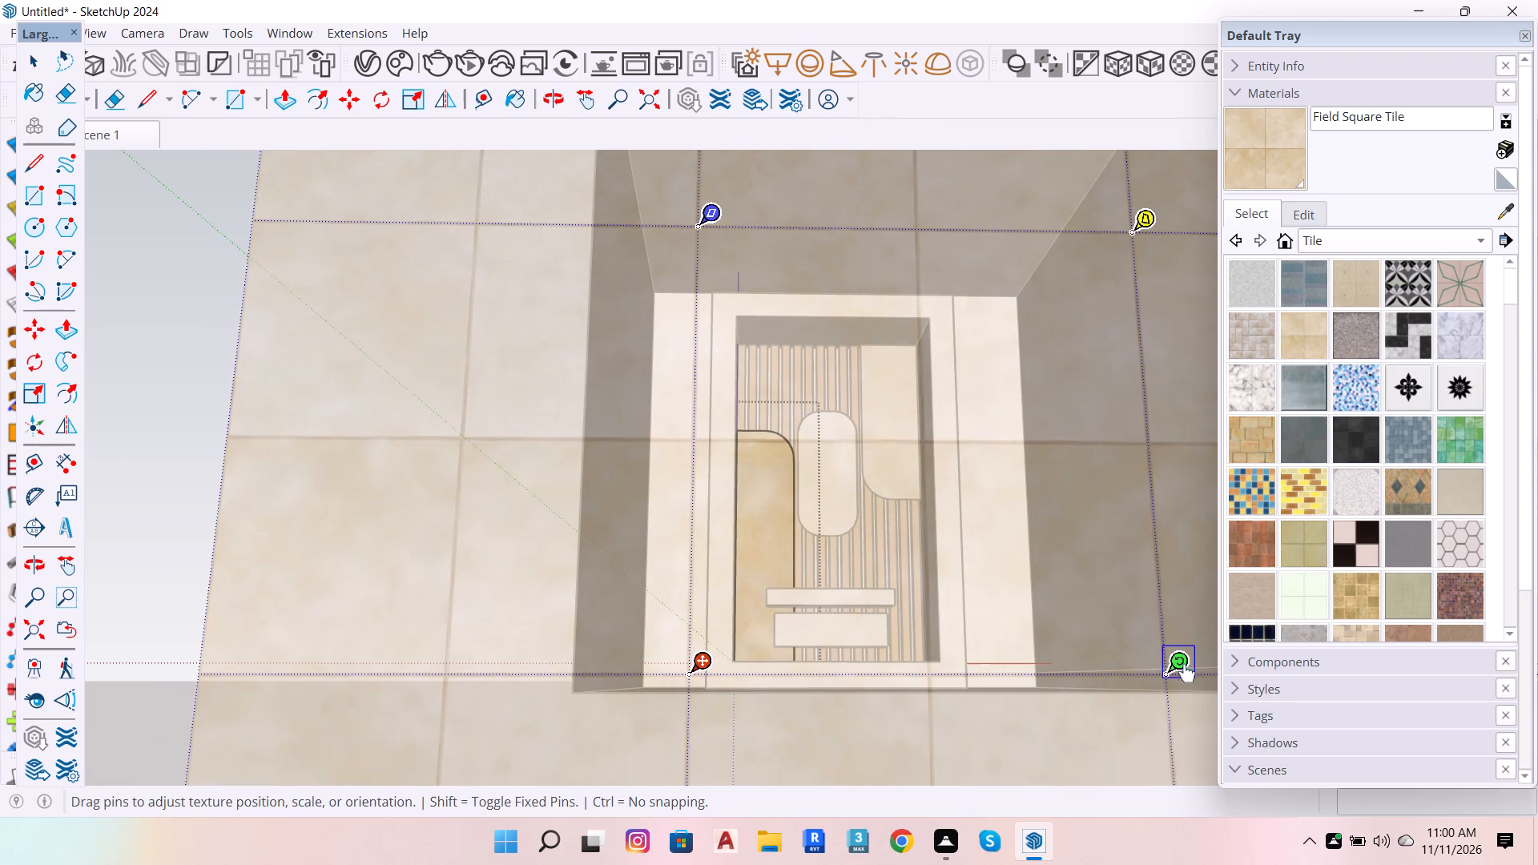
{"action": "left_click_drag", "start_coordinate": [1183, 665], "coordinate": [1241, 658]}
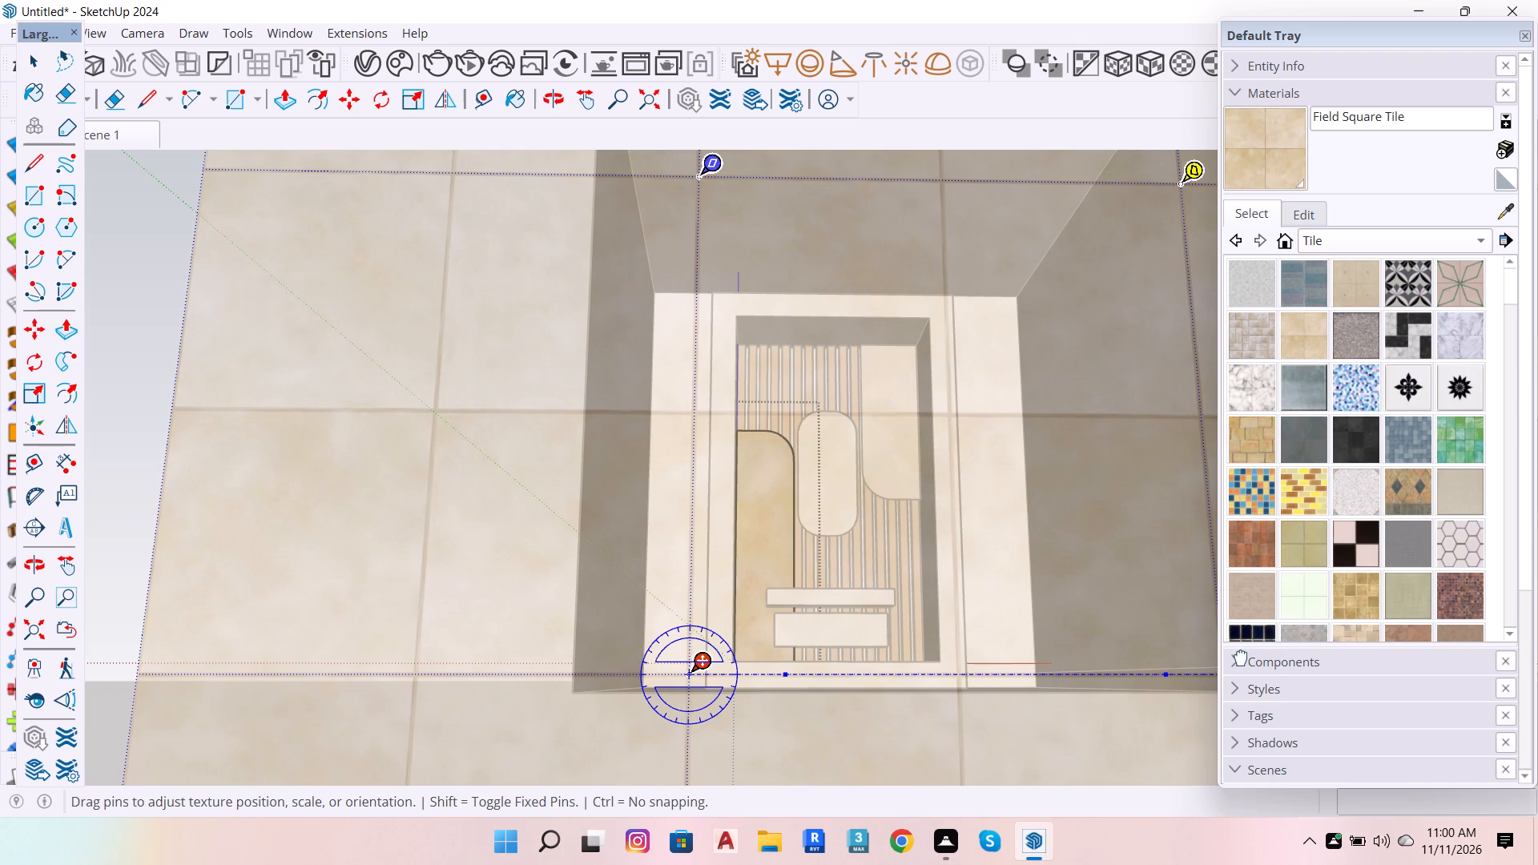
{"action": "left_click_drag", "start_coordinate": [1241, 658], "coordinate": [1242, 658]}
{"action": "scroll", "coordinate": [738, 646], "scroll_direction": "down", "scroll_amount": 8}
{"action": "left_click", "coordinate": [336, 553]}
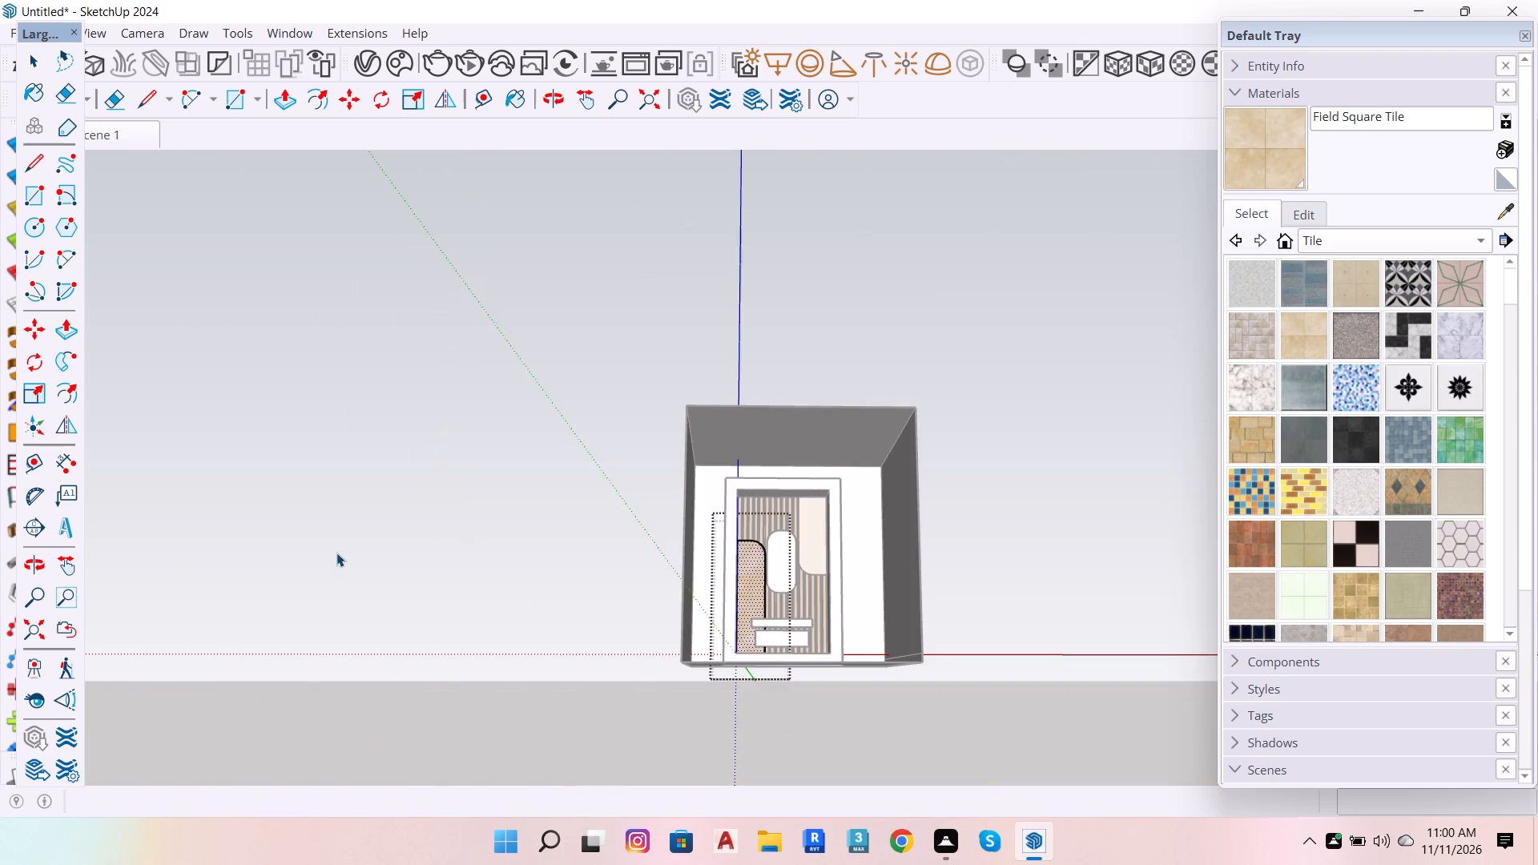
{"action": "scroll", "coordinate": [823, 585], "scroll_direction": "up", "scroll_amount": 5}
{"action": "key", "text": "space"}
{"action": "left_click", "coordinate": [1143, 476]}
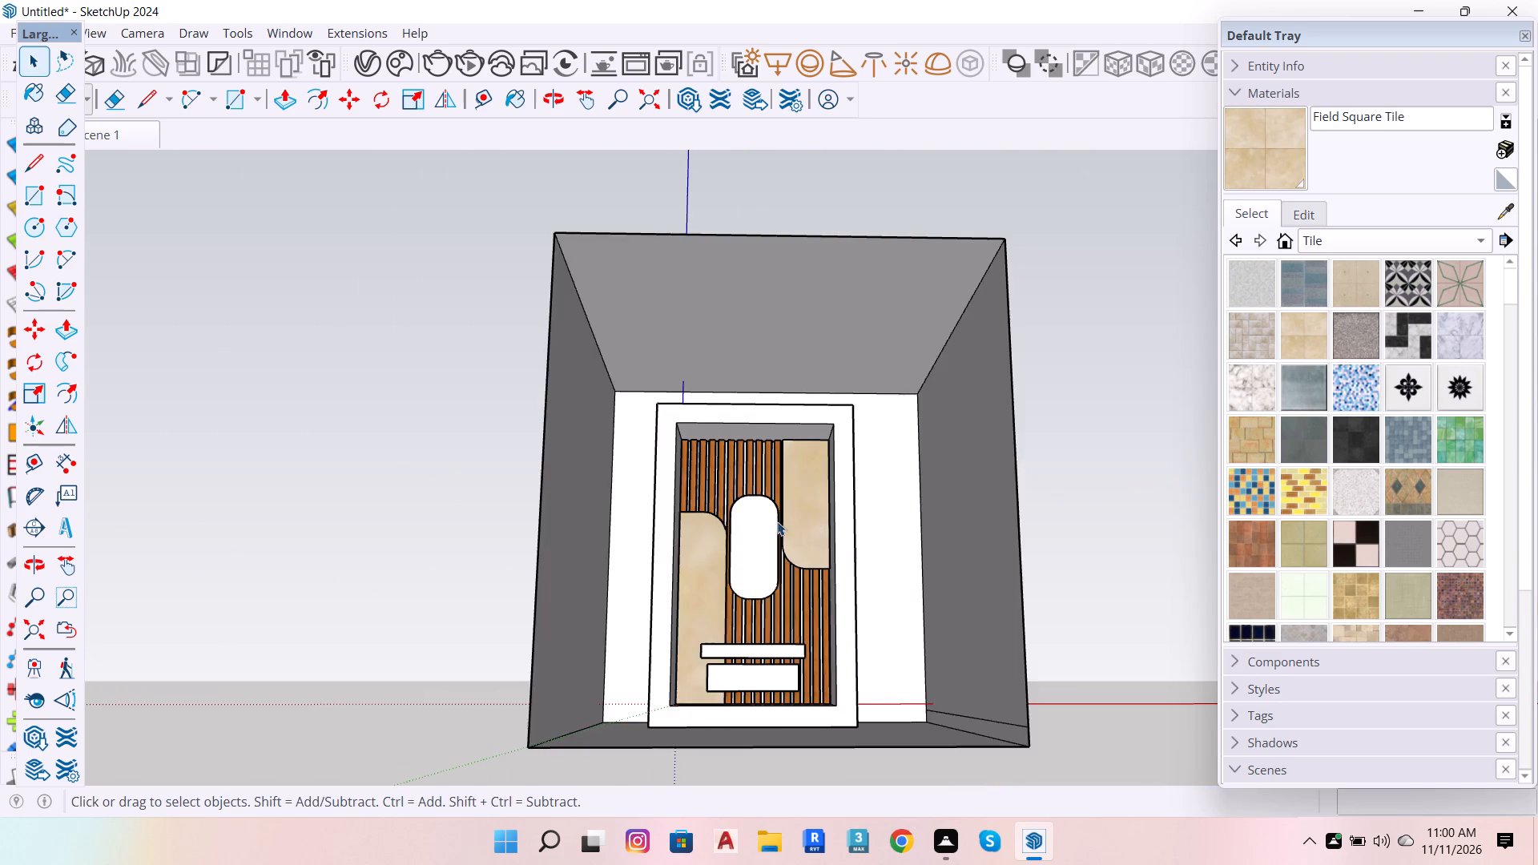
Paint the central capsule-shaped panel with Mirror 02 from the Glass and Mirrors collection and leave its group.
{"action": "scroll", "coordinate": [741, 517], "scroll_direction": "up", "scroll_amount": 11}
{"action": "left_click", "coordinate": [763, 577]}
{"action": "double_click", "coordinate": [753, 582]}
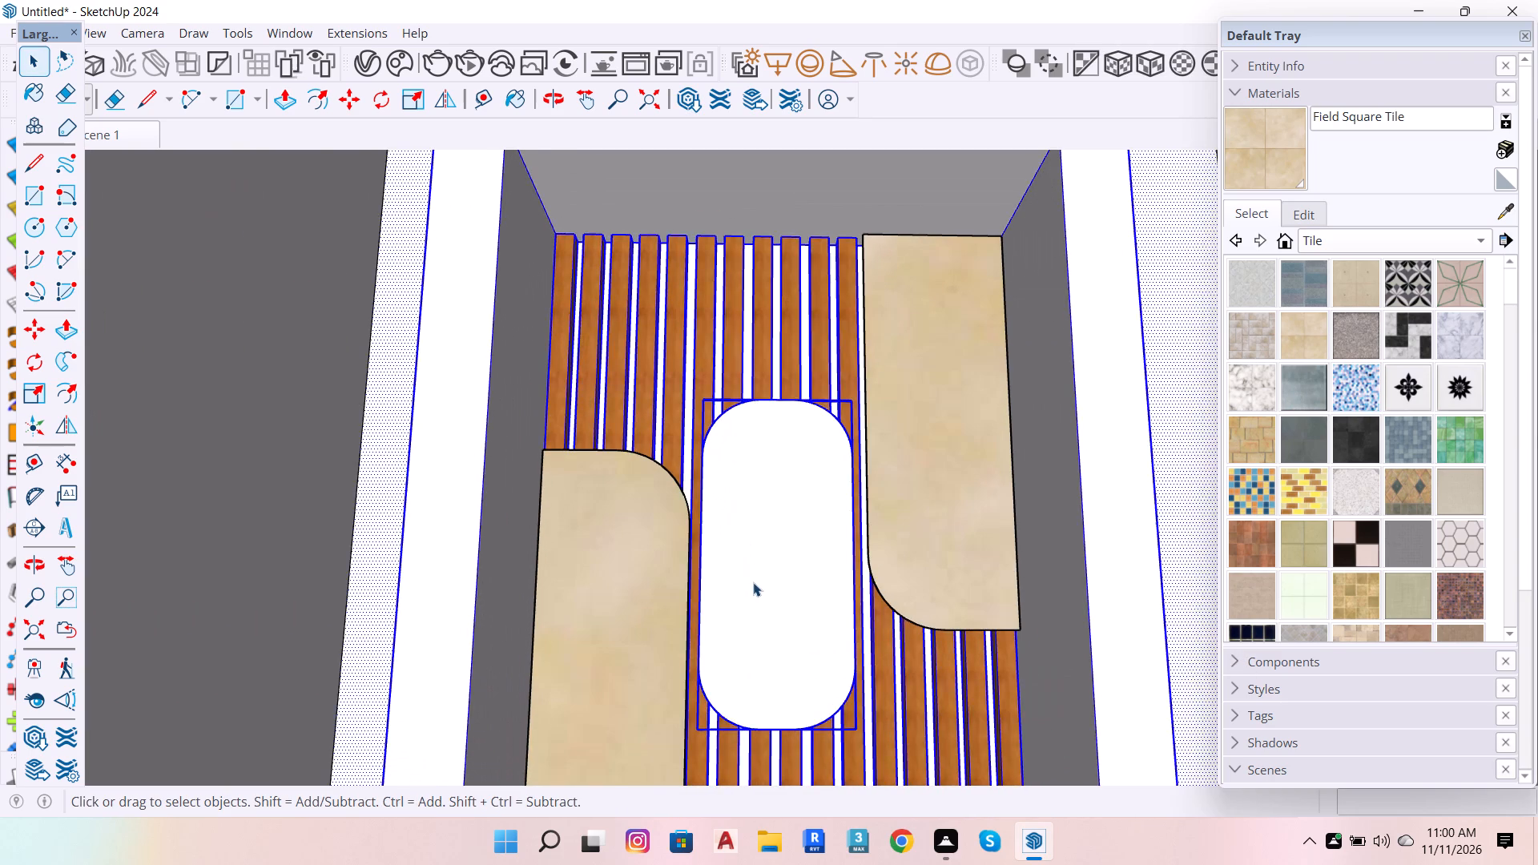
{"action": "left_click", "coordinate": [752, 584]}
{"action": "double_click", "coordinate": [752, 584]}
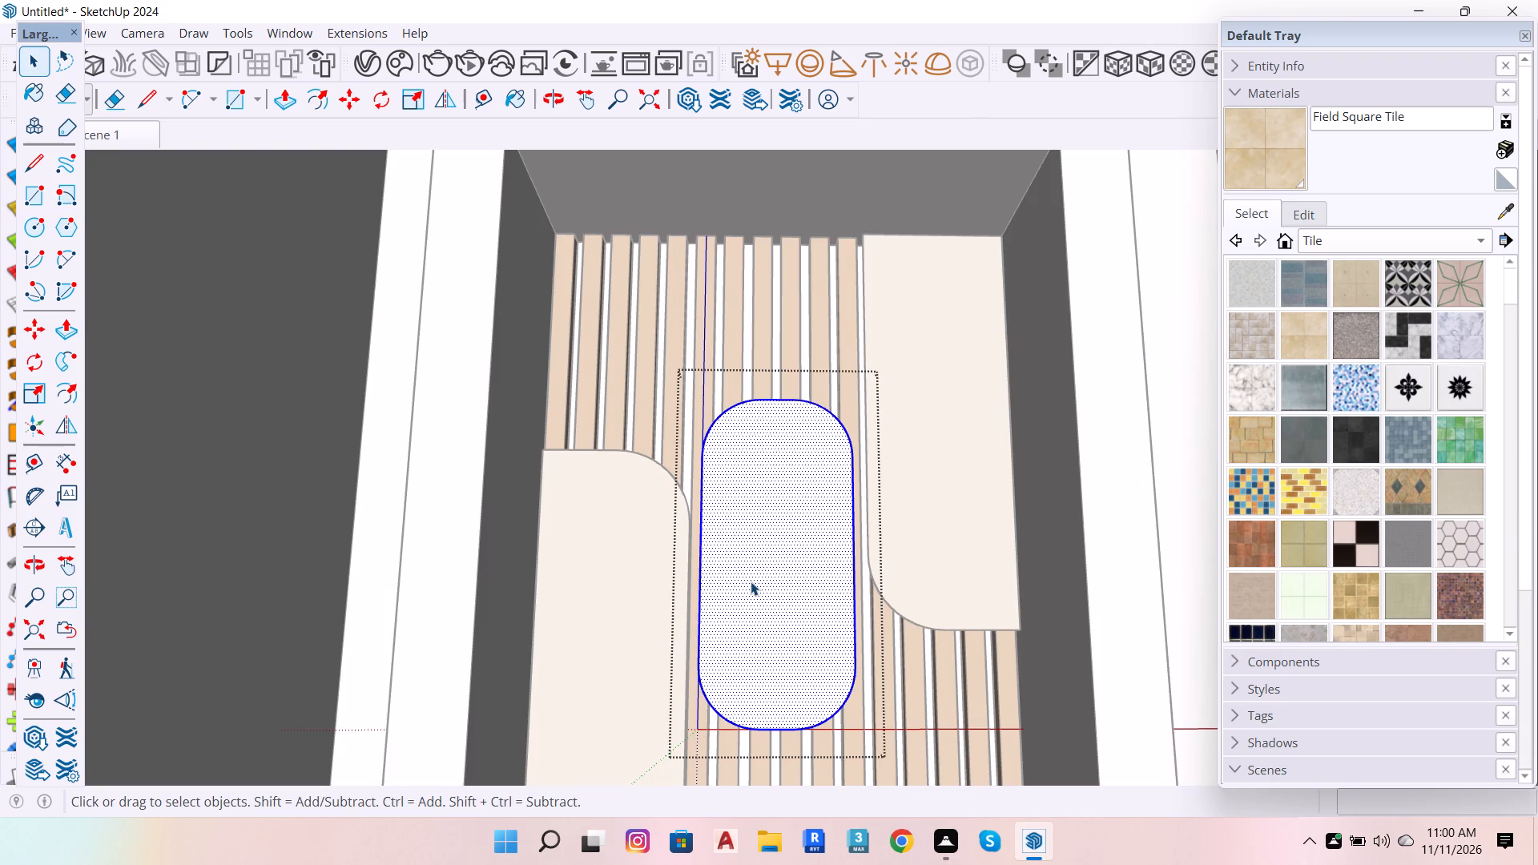
{"action": "left_click", "coordinate": [1405, 235]}
{"action": "scroll", "coordinate": [1330, 260], "scroll_direction": "up", "scroll_amount": 4}
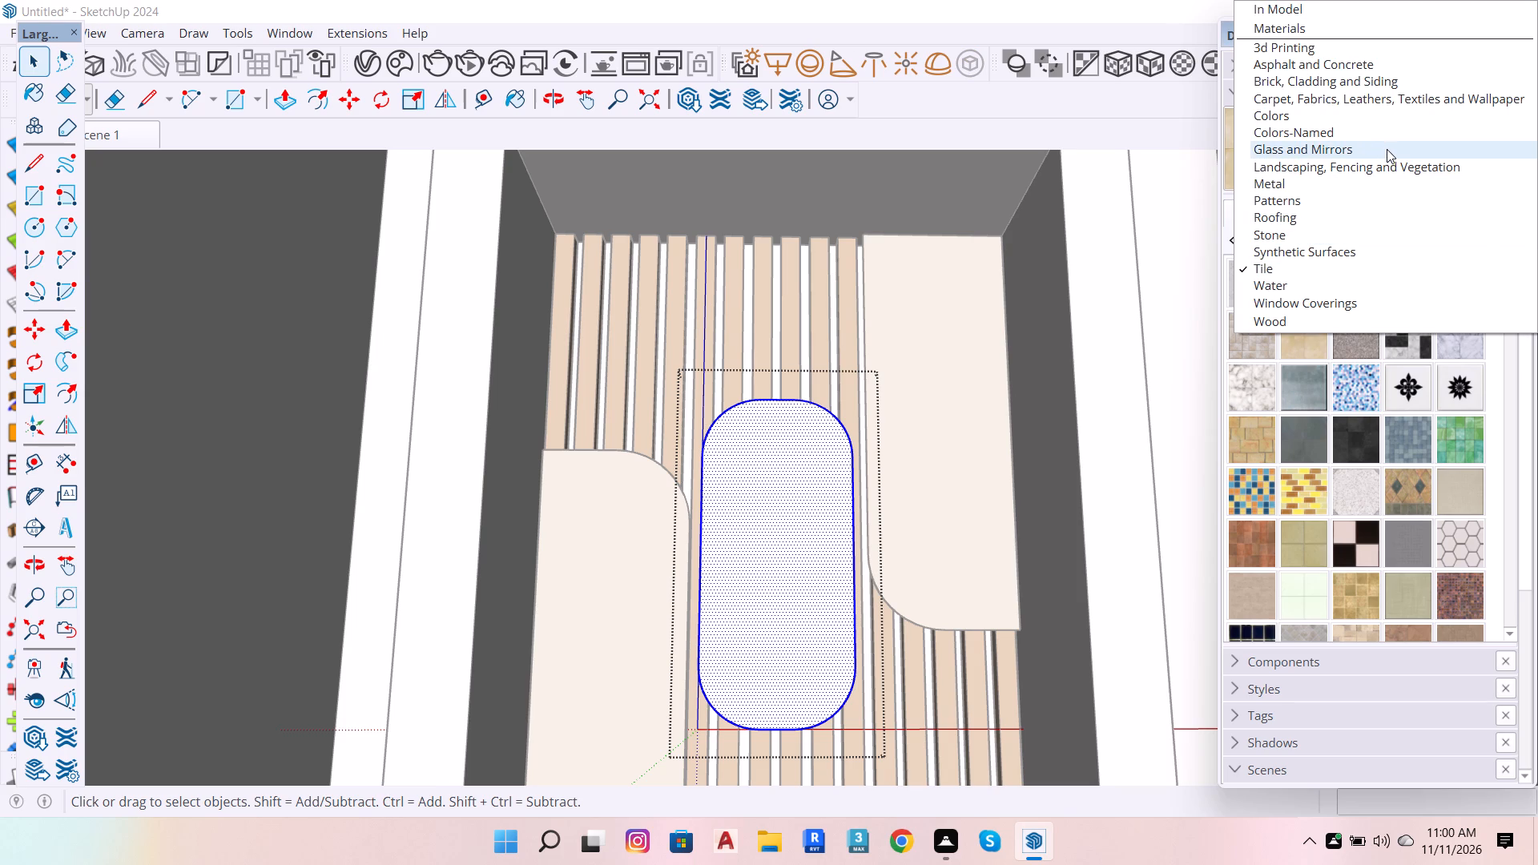
{"action": "left_click", "coordinate": [1387, 149]}
{"action": "left_click", "coordinate": [1322, 275]}
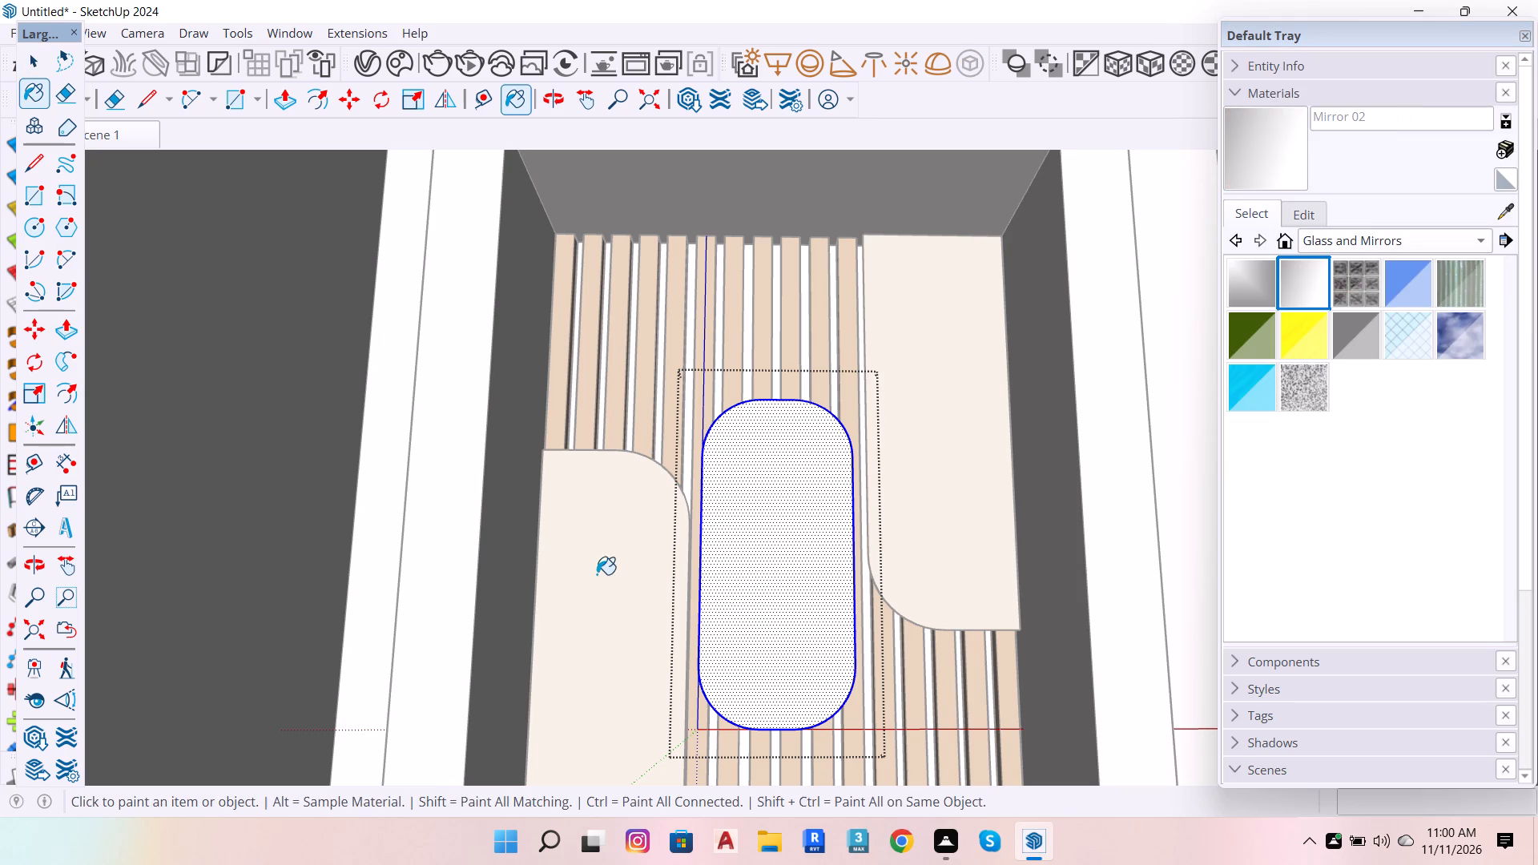
{"action": "left_click", "coordinate": [772, 537]}
{"action": "scroll", "coordinate": [890, 545], "scroll_direction": "down", "scroll_amount": 5}
{"action": "key", "text": "space"}
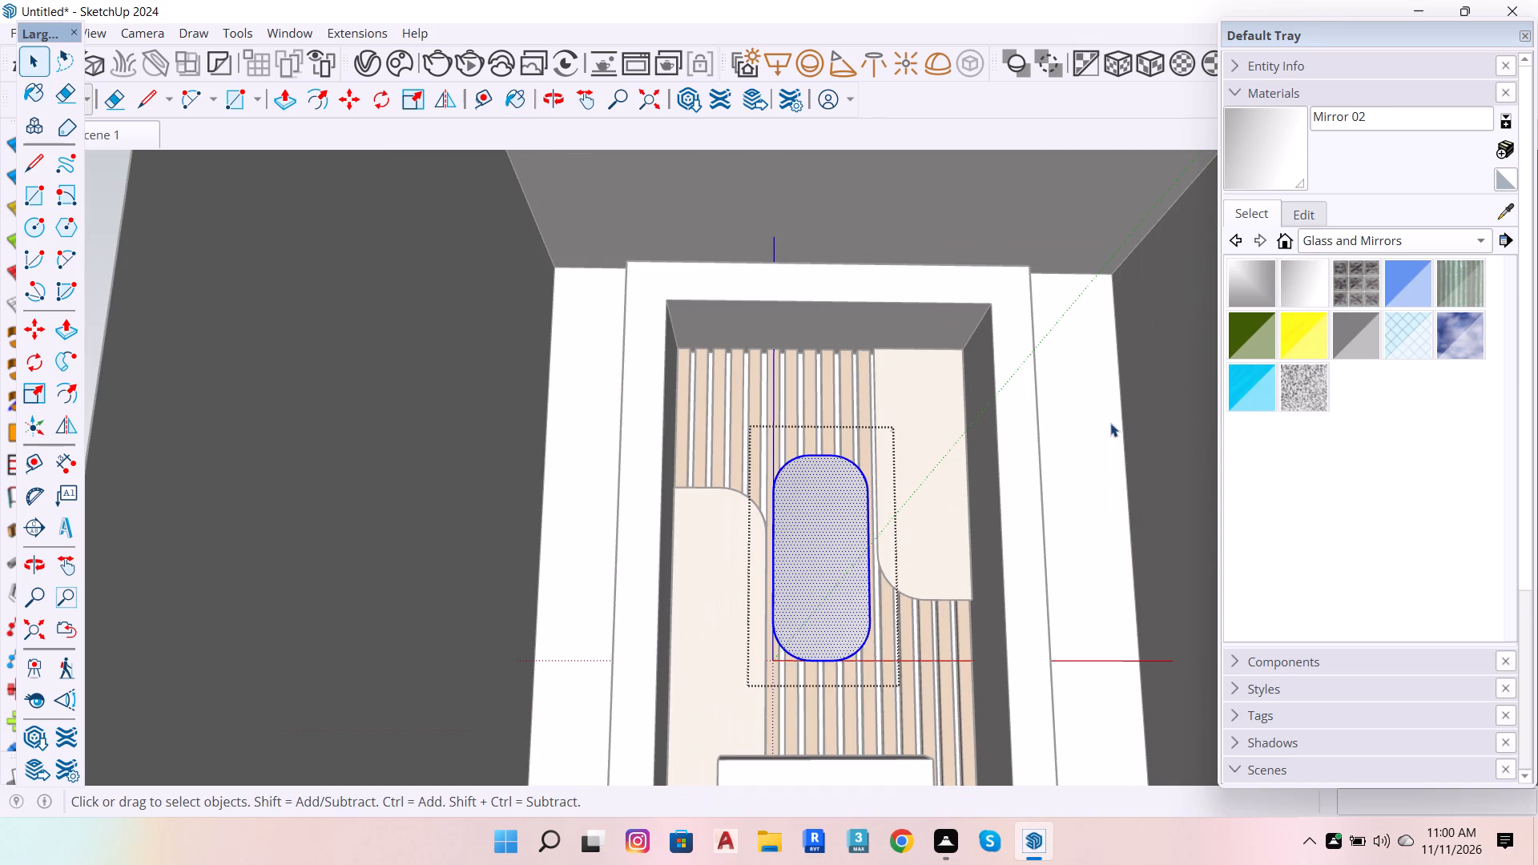
{"action": "scroll", "coordinate": [382, 614], "scroll_direction": "down", "scroll_amount": 7}
{"action": "left_click", "coordinate": [1113, 646]}
Open the upper of the two boxes below the mirror, select all its faces, and paint them with Field Square Tile.
{"action": "scroll", "coordinate": [963, 675], "scroll_direction": "down", "scroll_amount": 2}
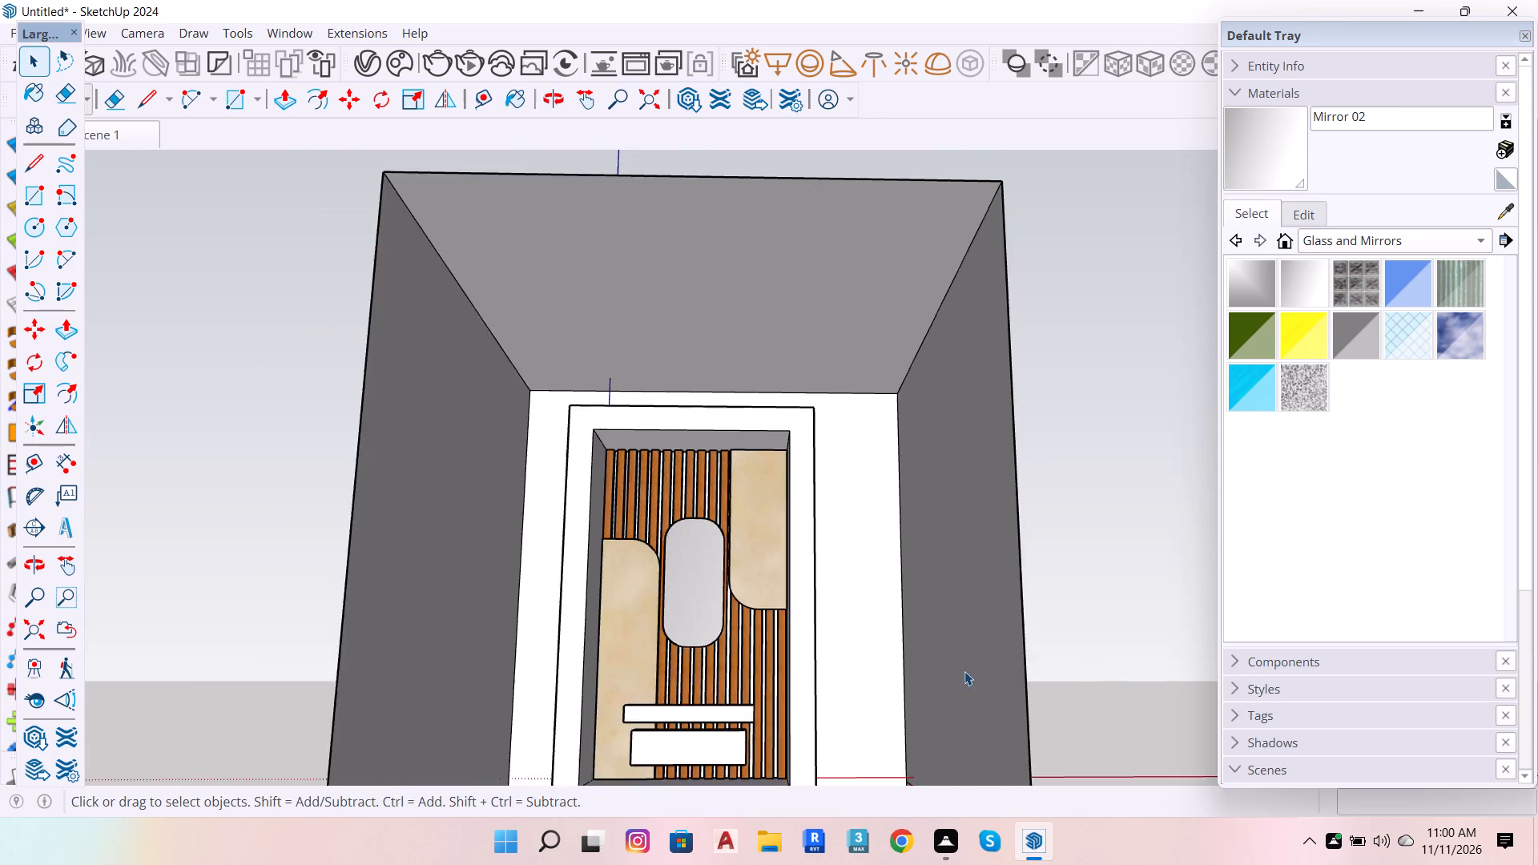
{"action": "scroll", "coordinate": [964, 671], "scroll_direction": "down", "scroll_amount": 2}
{"action": "scroll", "coordinate": [751, 843], "scroll_direction": "up", "scroll_amount": 3}
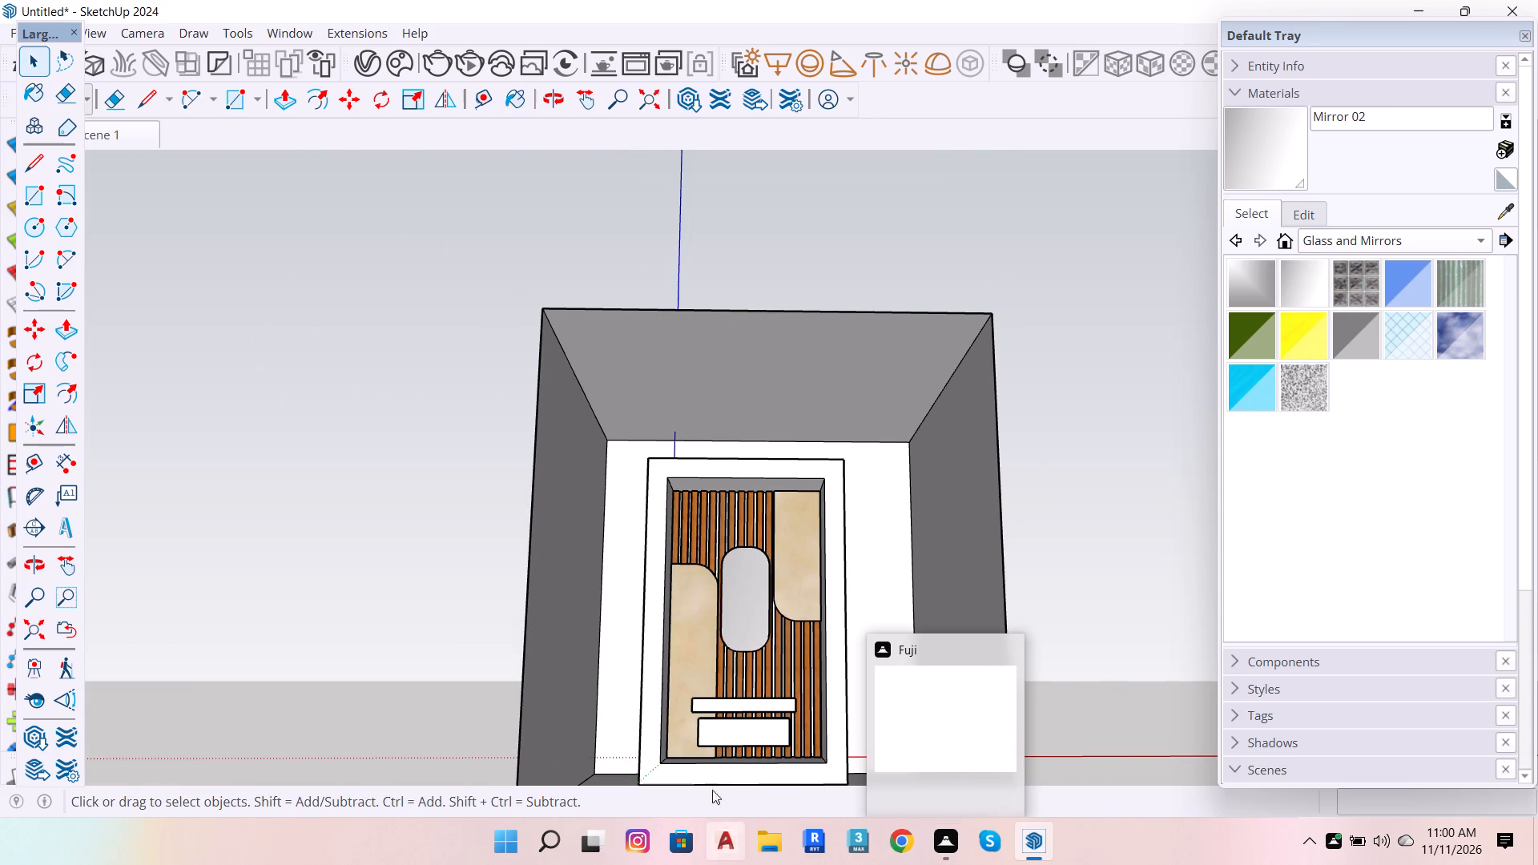
{"action": "scroll", "coordinate": [757, 713], "scroll_direction": "up", "scroll_amount": 6}
{"action": "double_click", "coordinate": [763, 698]}
{"action": "scroll", "coordinate": [767, 695], "scroll_direction": "up", "scroll_amount": 6}
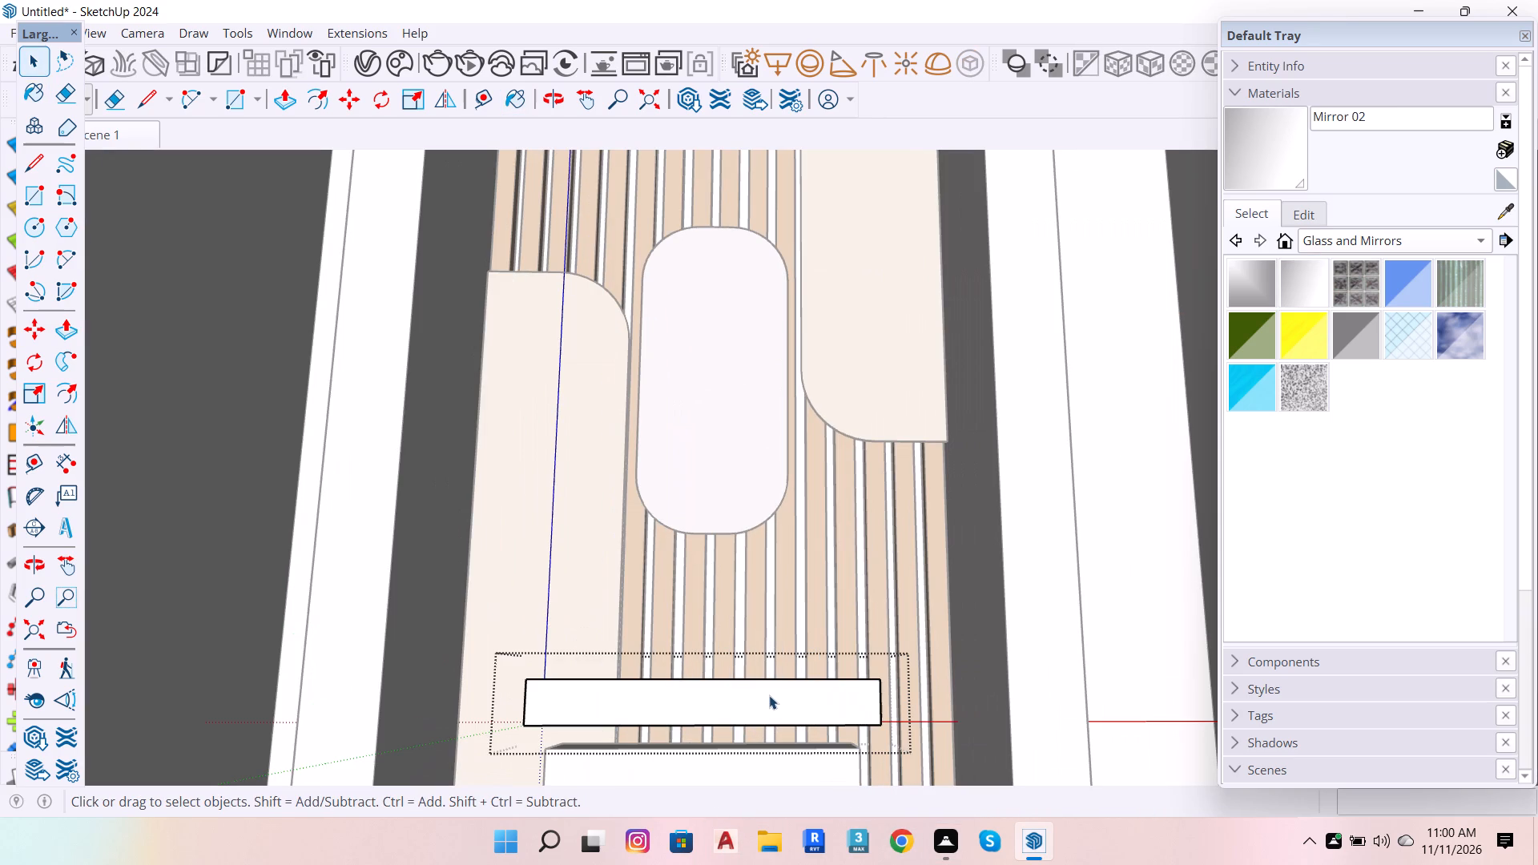
{"action": "double_click", "coordinate": [769, 695]}
{"action": "key", "text": "o"}
{"action": "left_click_drag", "start_coordinate": [811, 646], "coordinate": [856, 781]}
{"action": "key", "text": "space"}
{"action": "left_click", "coordinate": [827, 674]}
{"action": "left_click", "coordinate": [827, 674]}
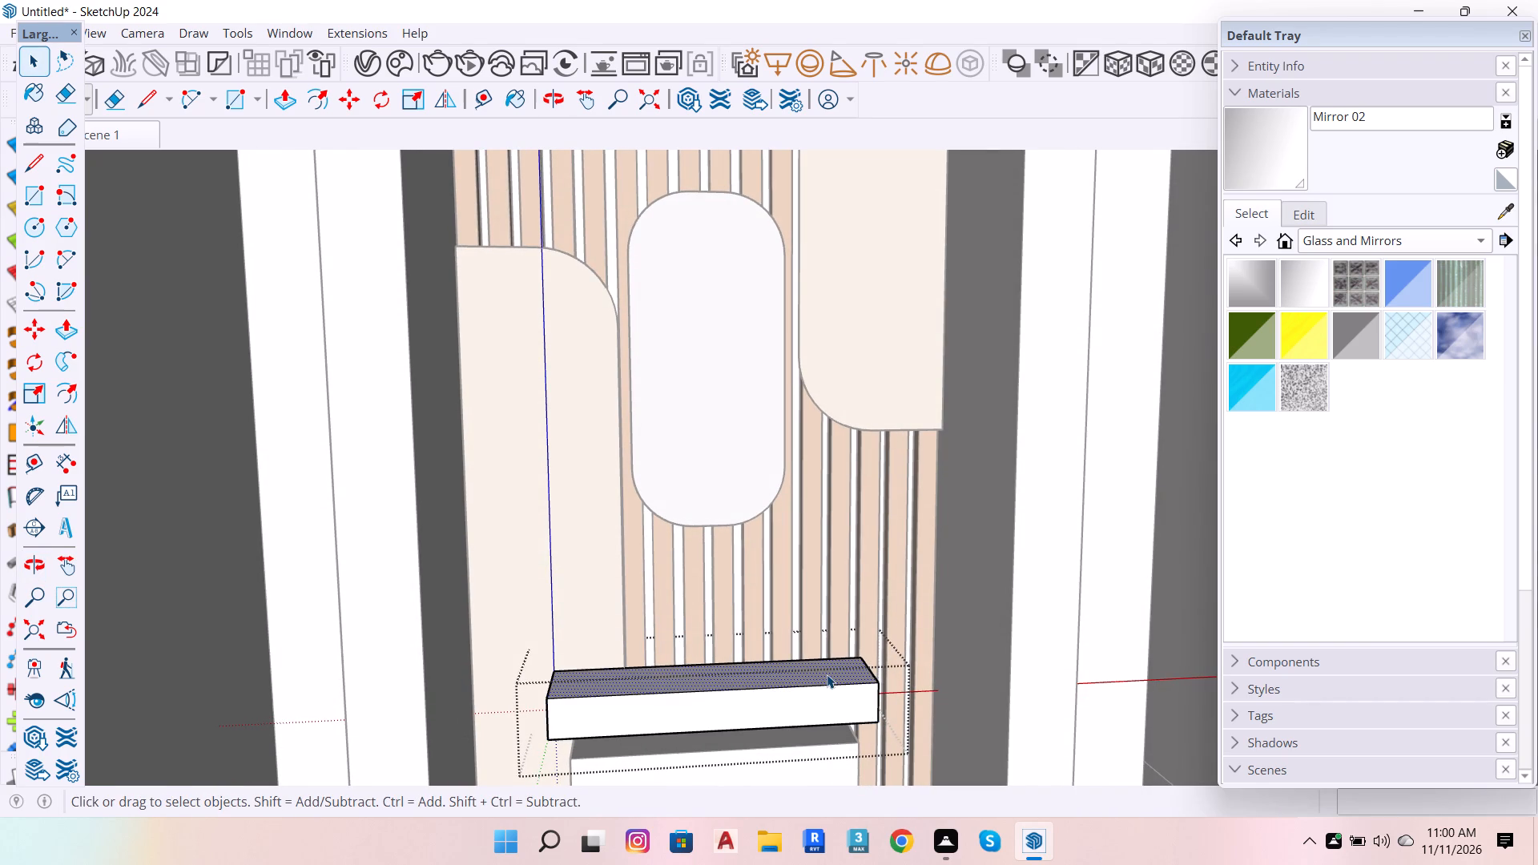
{"action": "double_click", "coordinate": [827, 674]}
{"action": "double_click", "coordinate": [827, 674]}
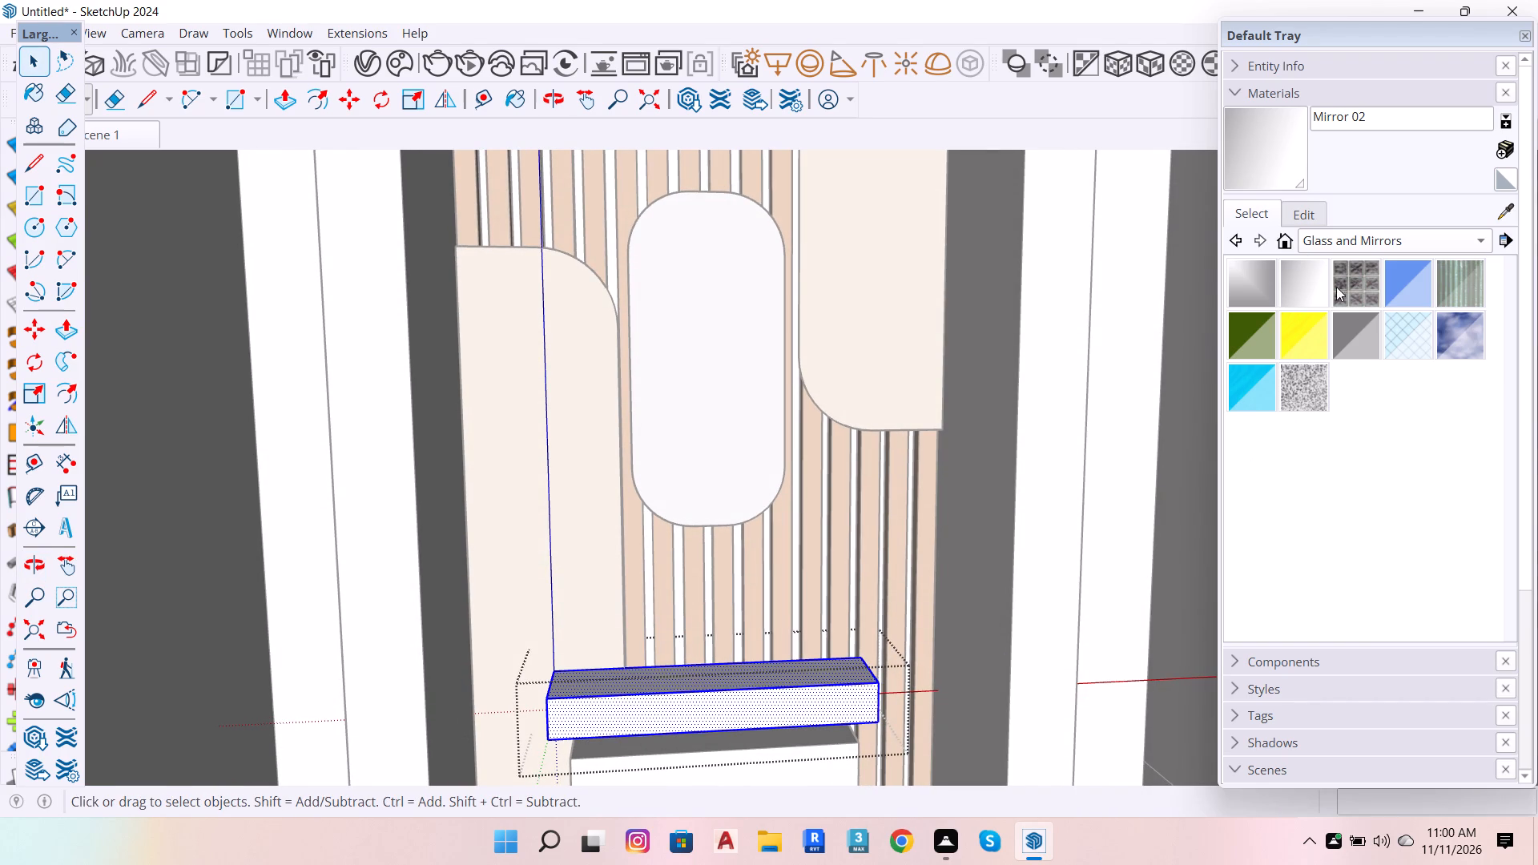
{"action": "left_click", "coordinate": [1326, 236]}
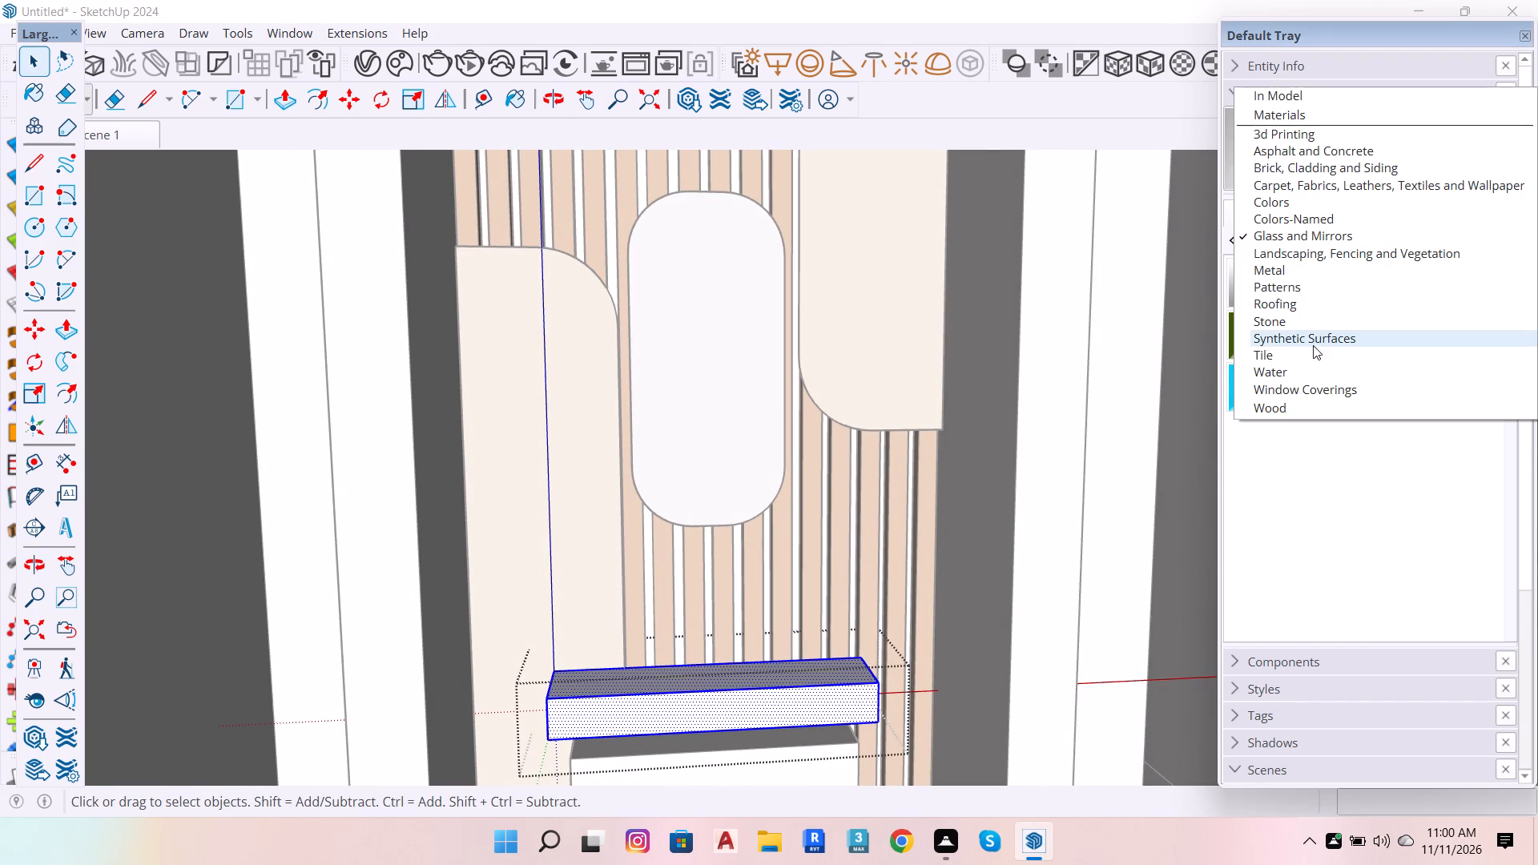
{"action": "left_click", "coordinate": [1315, 360]}
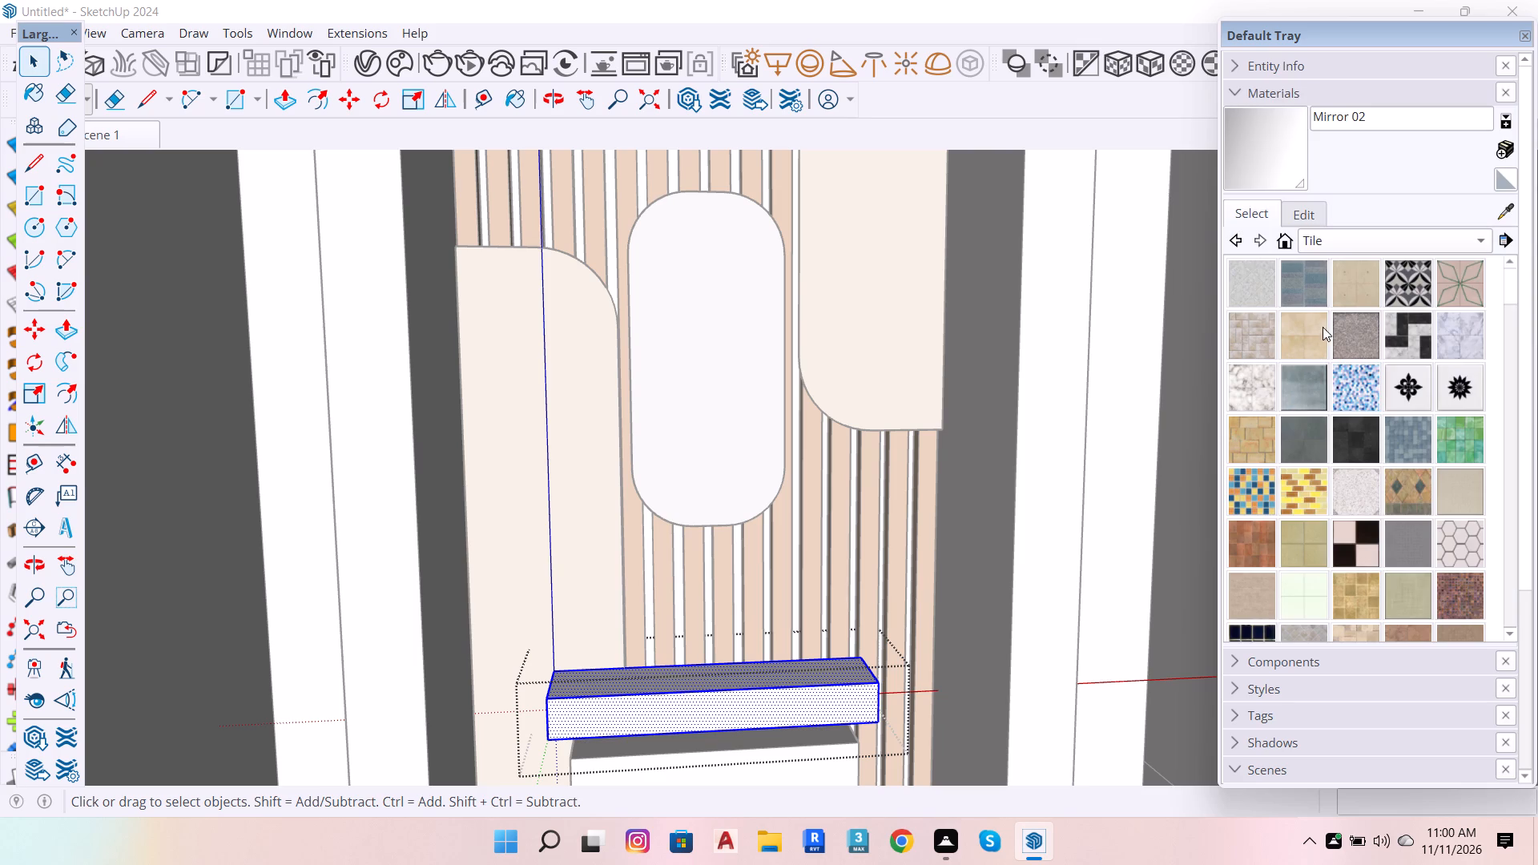
{"action": "left_click", "coordinate": [1418, 244]}
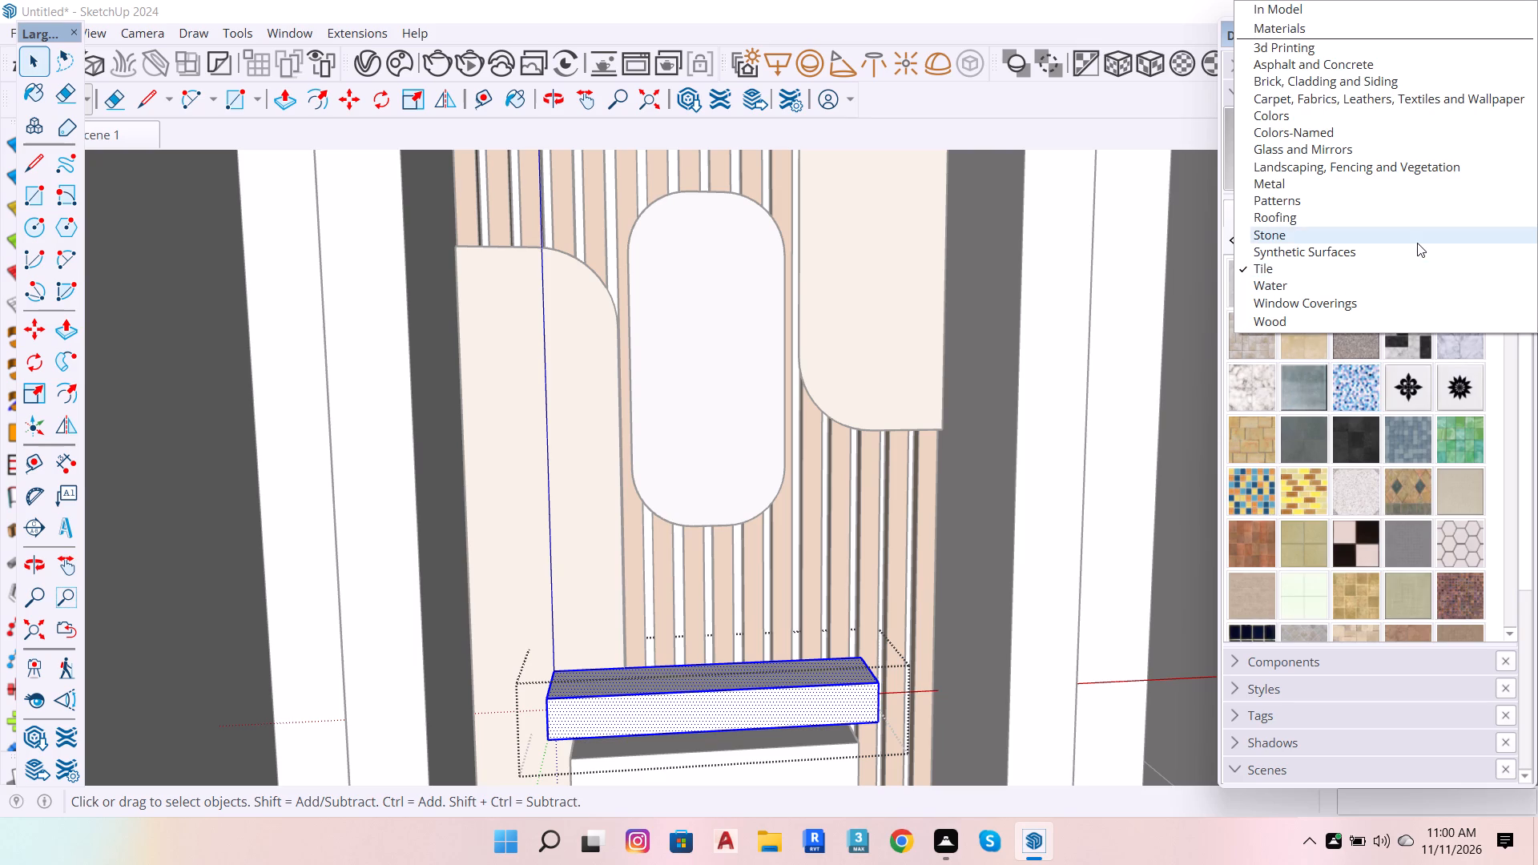
{"action": "left_click", "coordinate": [1355, 239]}
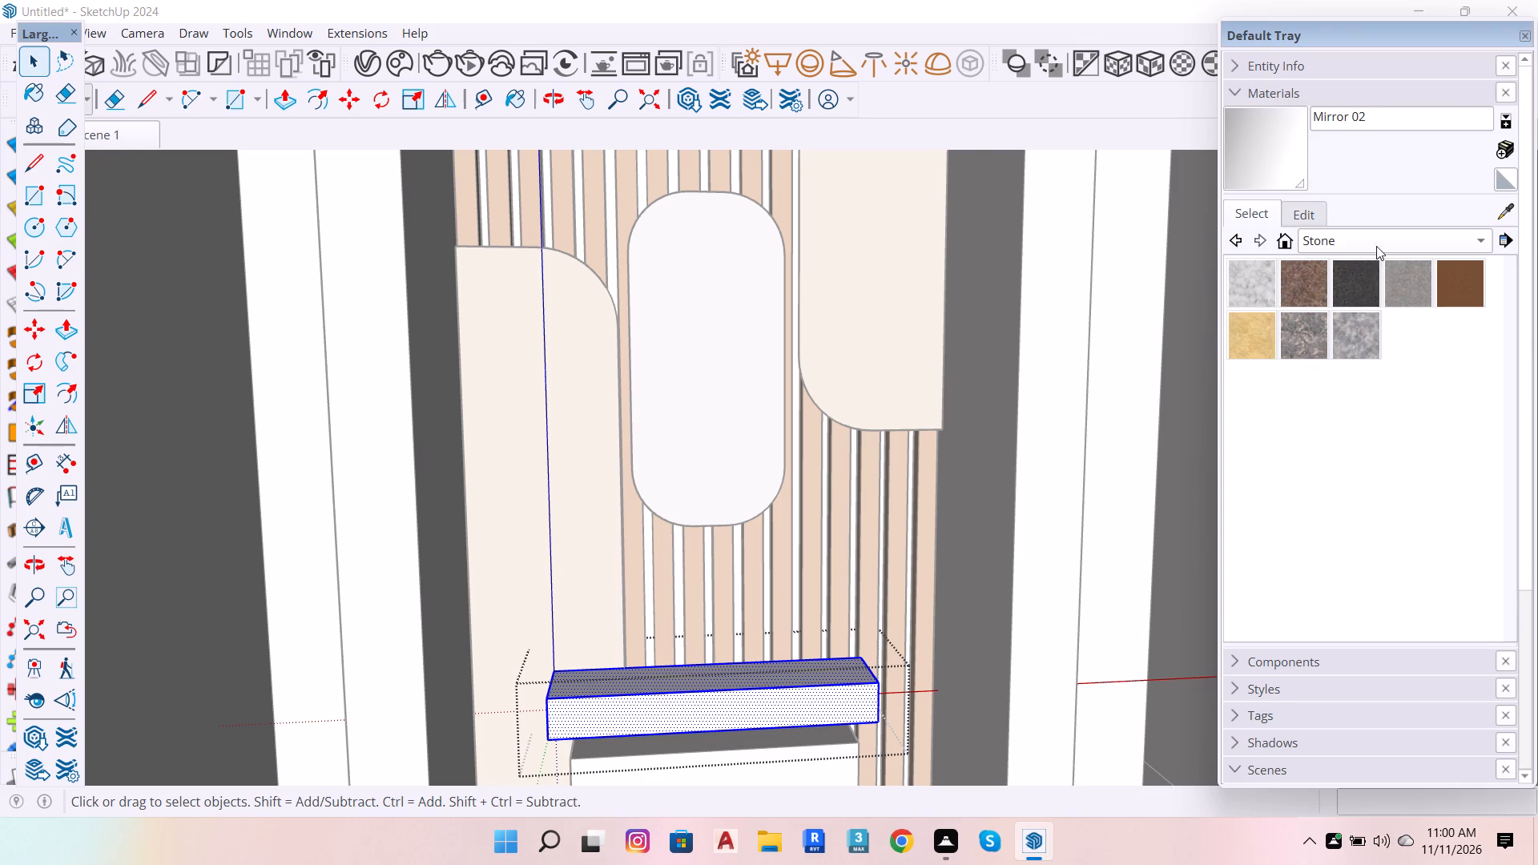
{"action": "left_click", "coordinate": [1382, 235]}
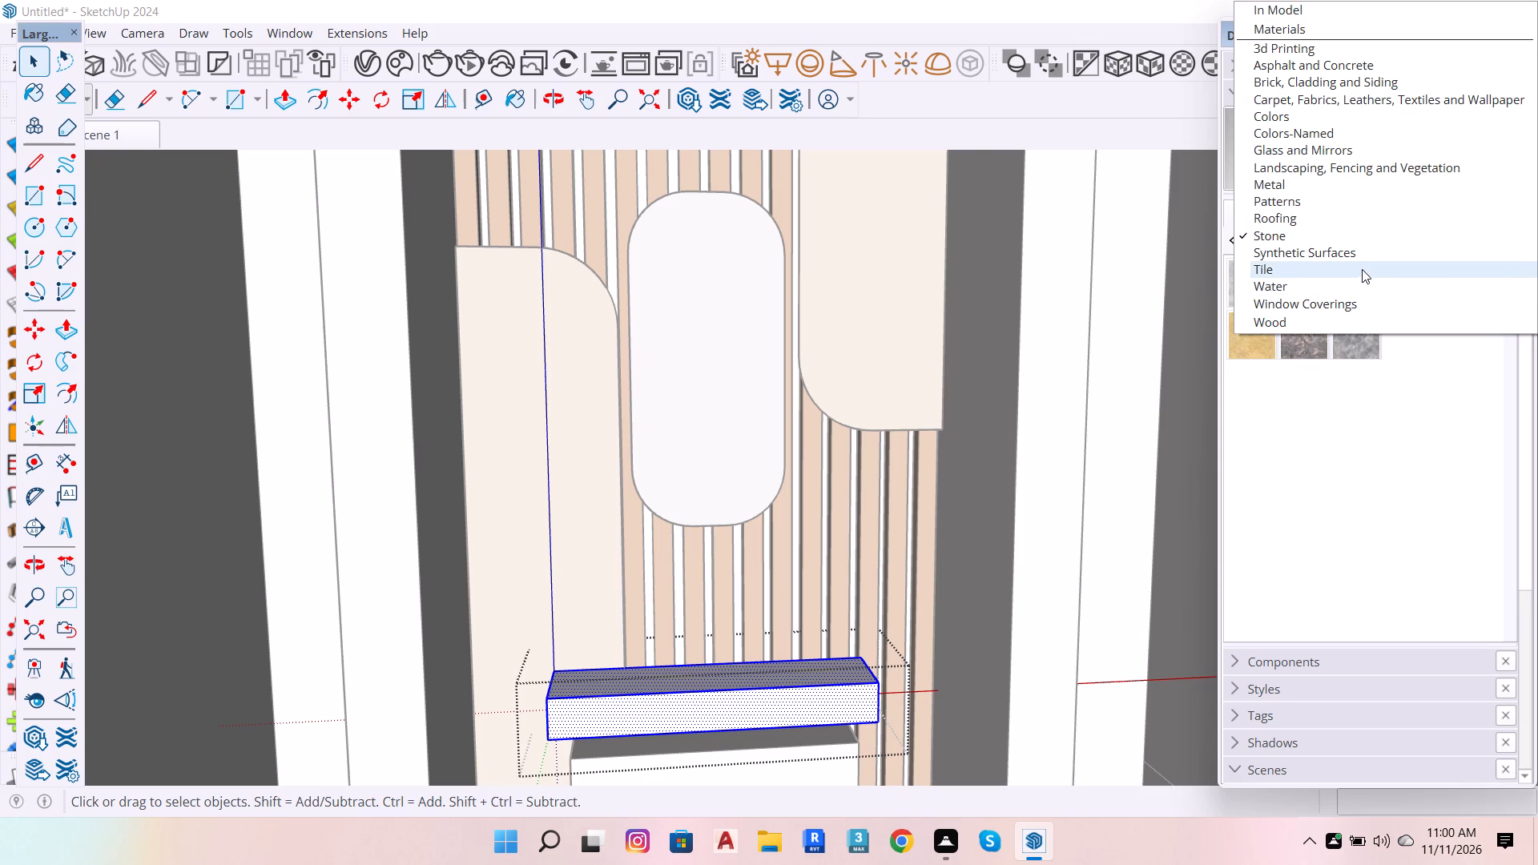
{"action": "left_click", "coordinate": [1364, 271]}
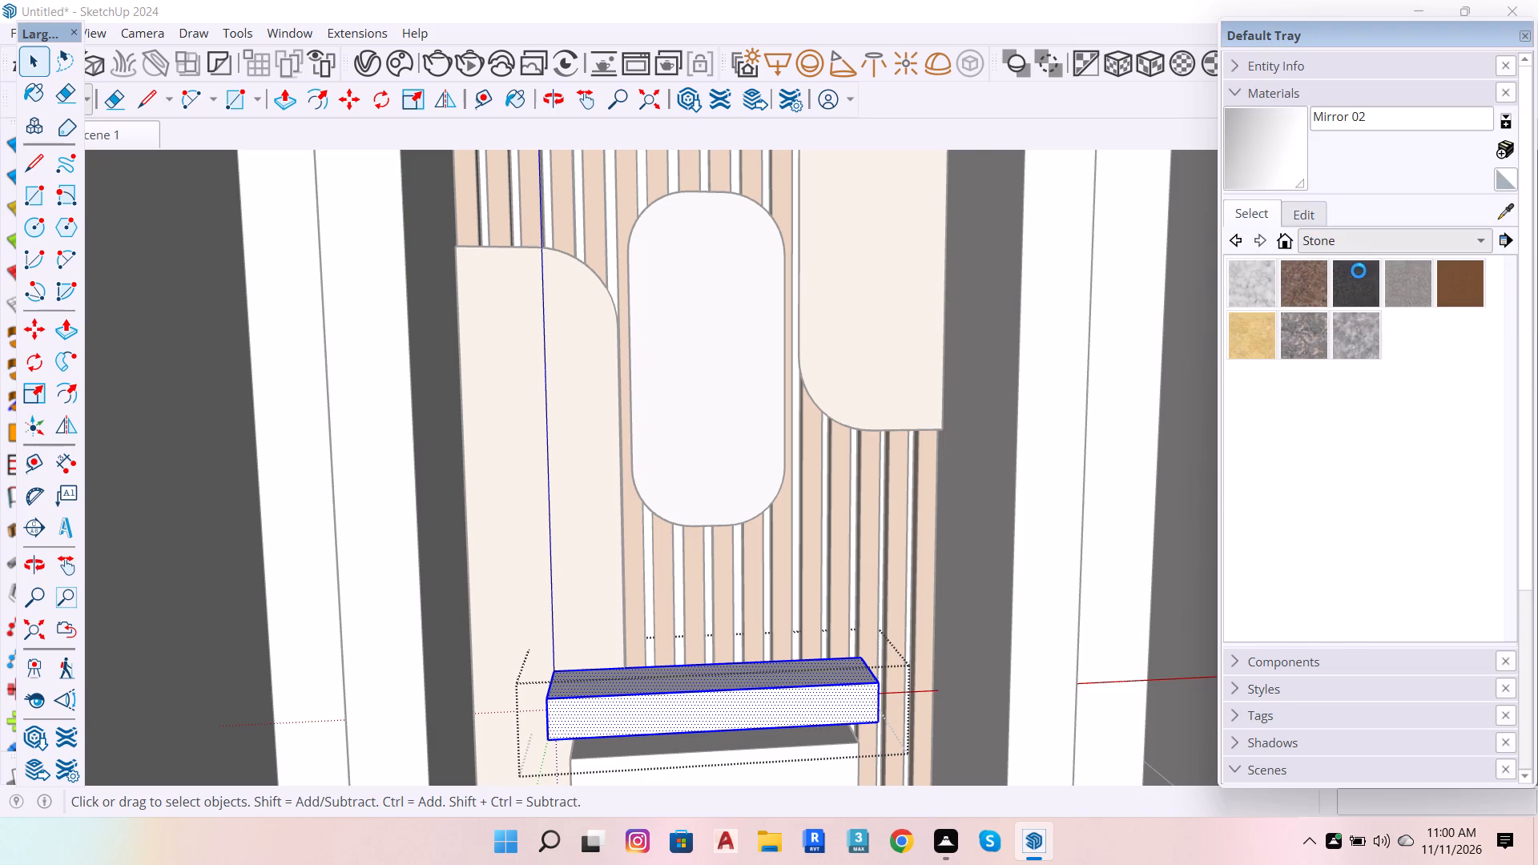
{"action": "left_click", "coordinate": [1316, 329]}
{"action": "left_click", "coordinate": [686, 674]}
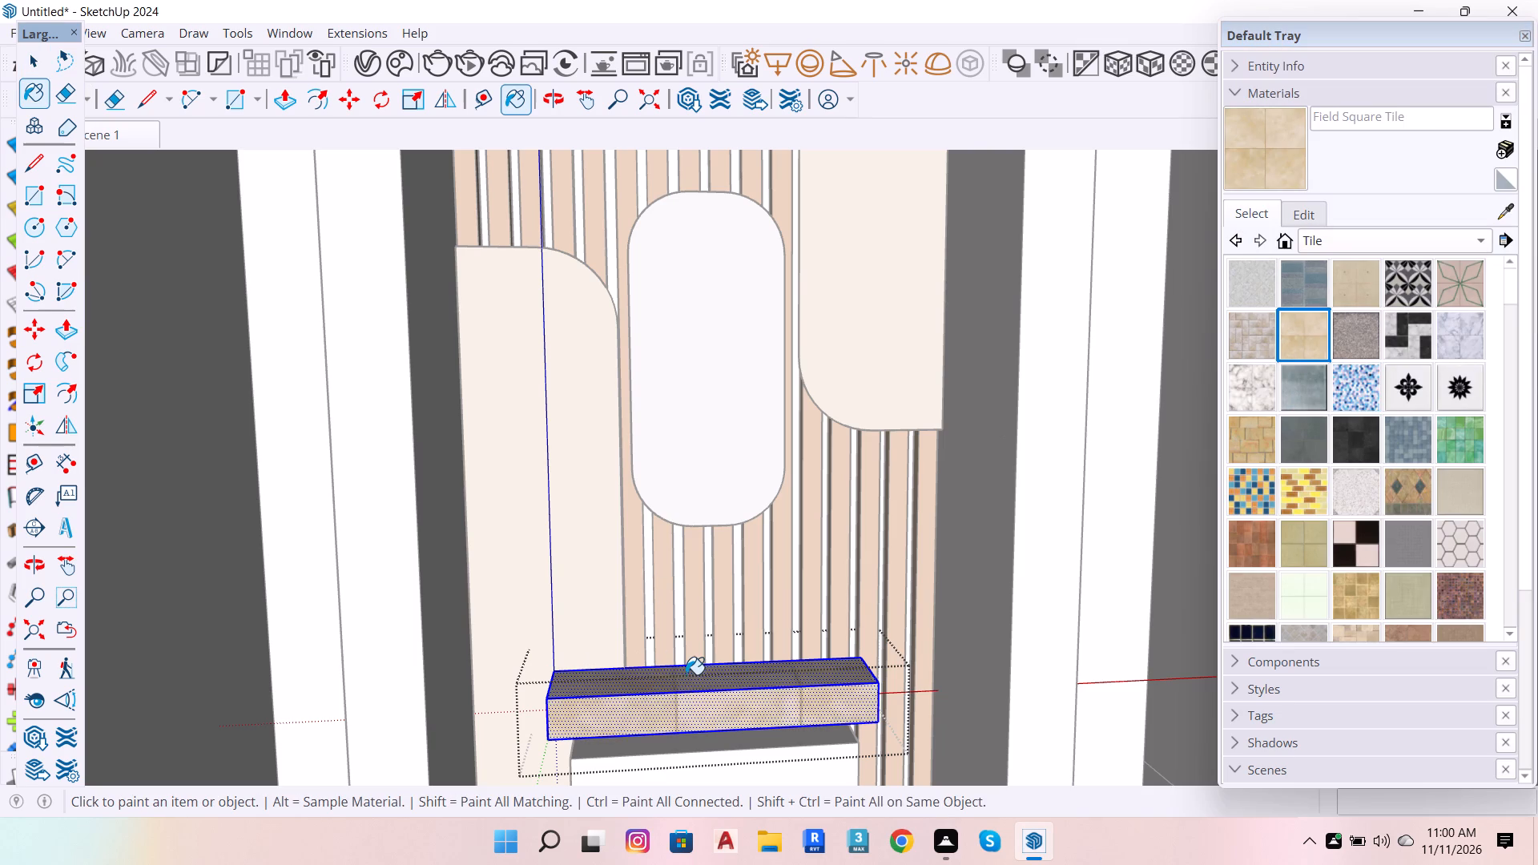
{"action": "key", "text": "space"}
{"action": "scroll", "coordinate": [668, 683], "scroll_direction": "up", "scroll_amount": 5}
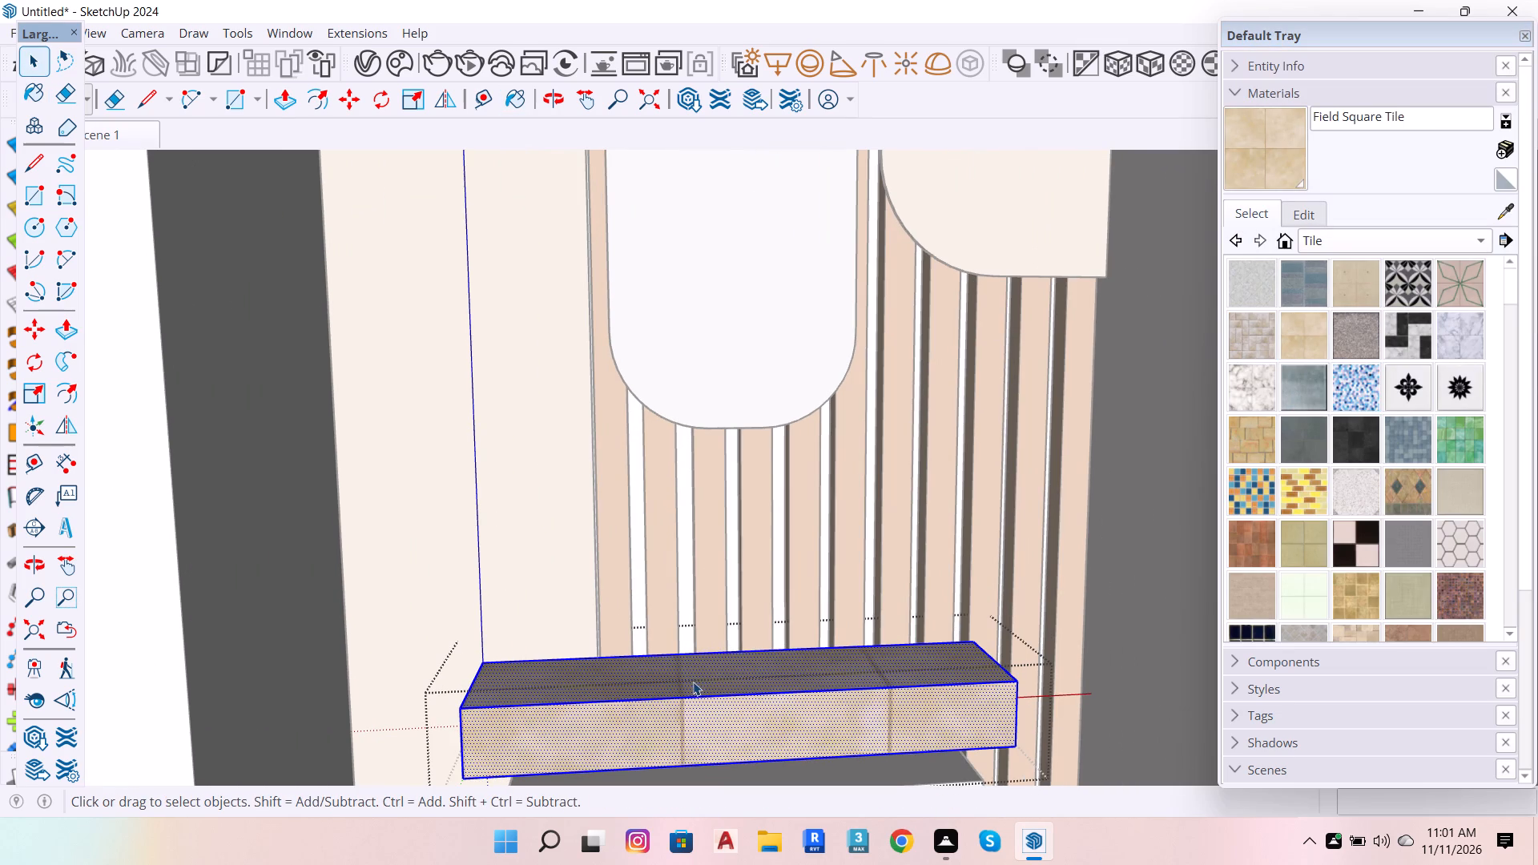
On the upper box's top face, shift the tile texture's origin outward past the end, enlarge the tiles, and finish the texture edit.
{"action": "right_click", "coordinate": [697, 680]}
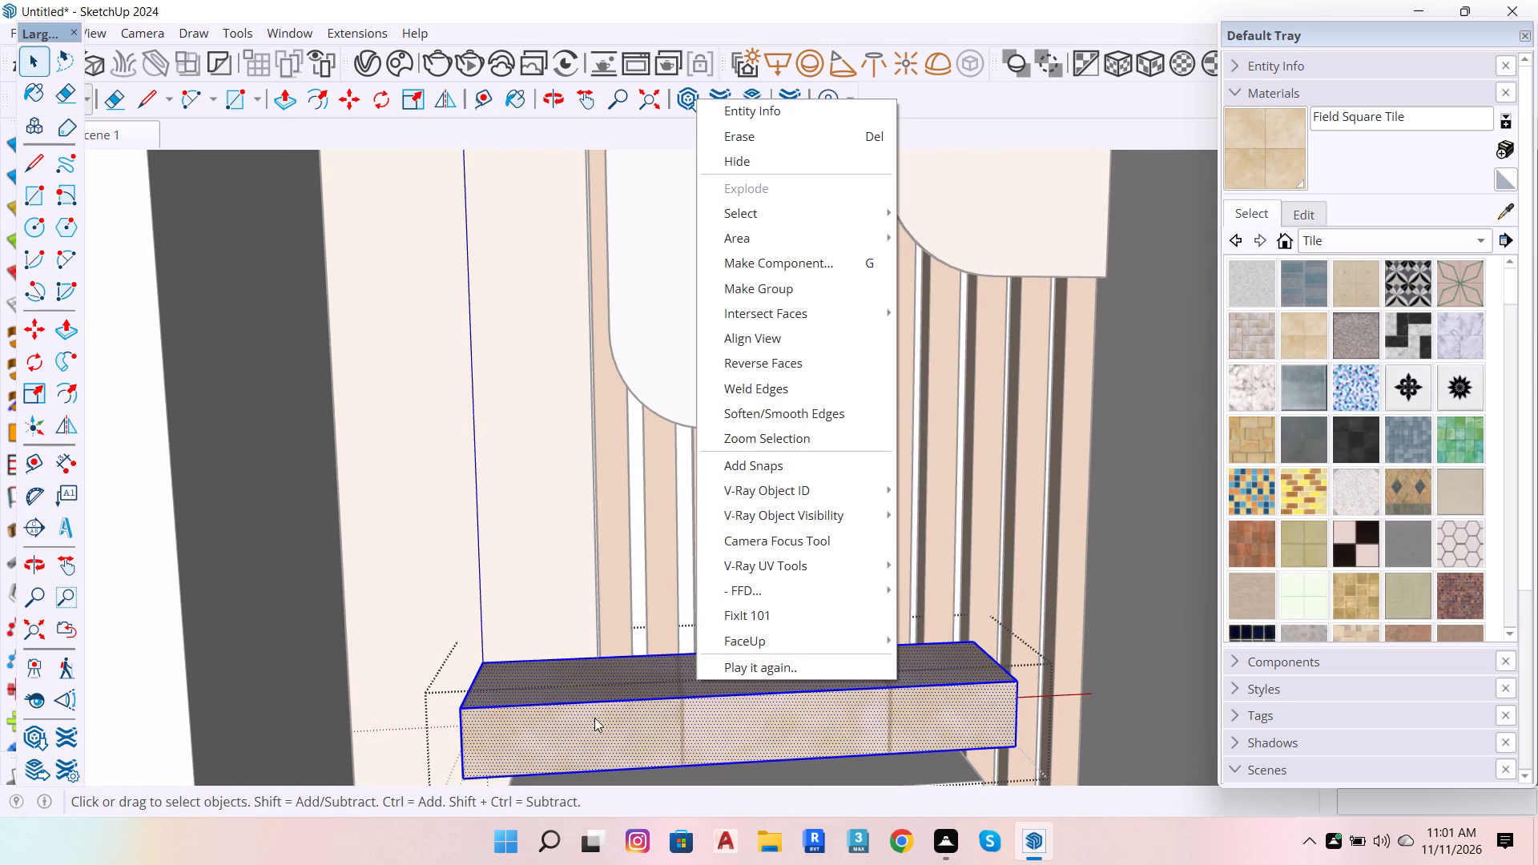
{"action": "left_click", "coordinate": [623, 690]}
{"action": "right_click", "coordinate": [625, 689]}
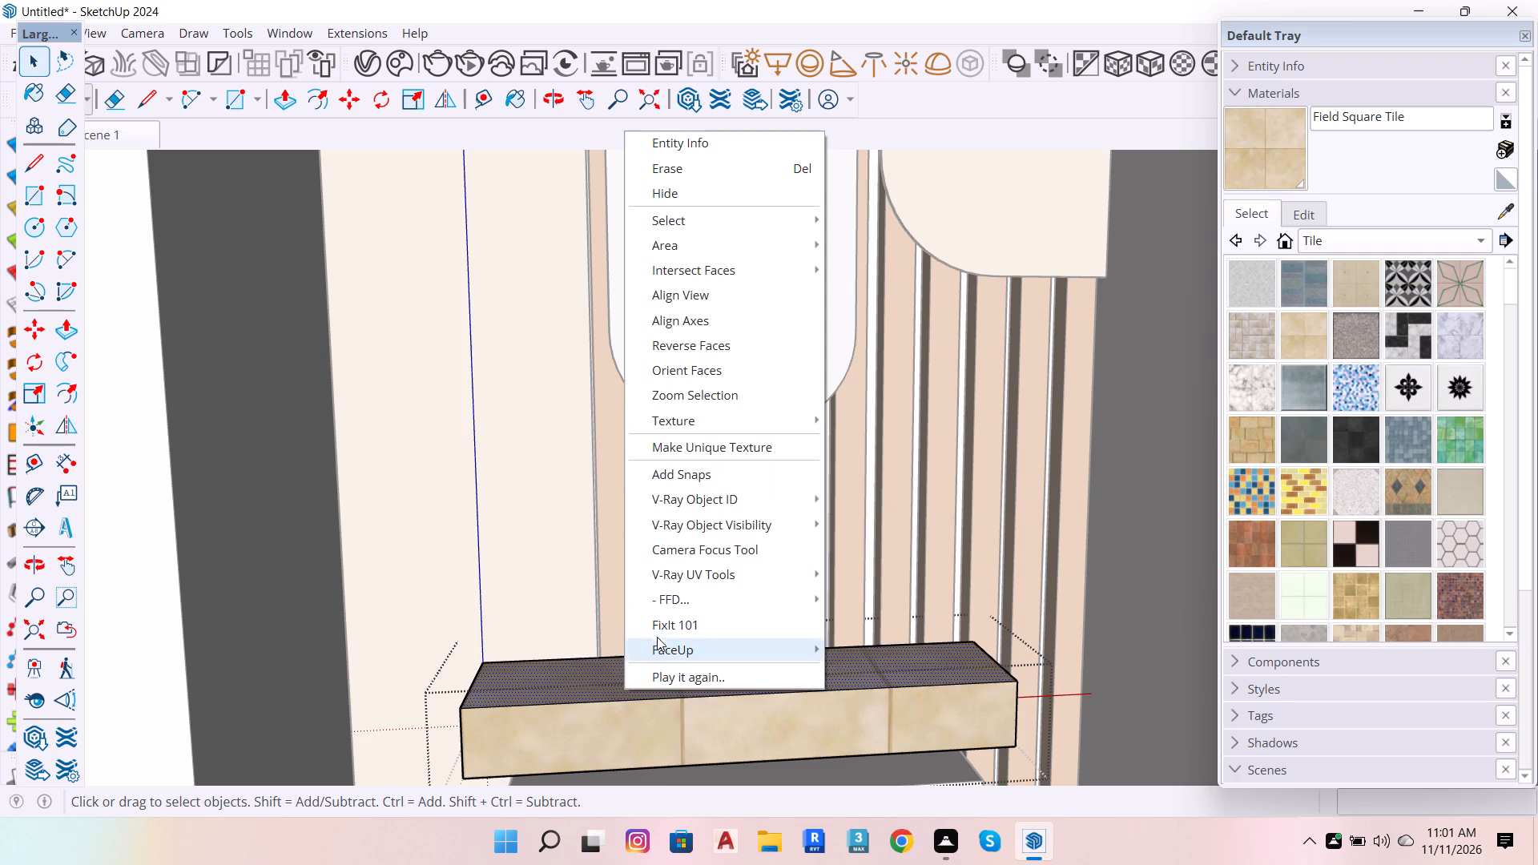
{"action": "left_click", "coordinate": [728, 429]}
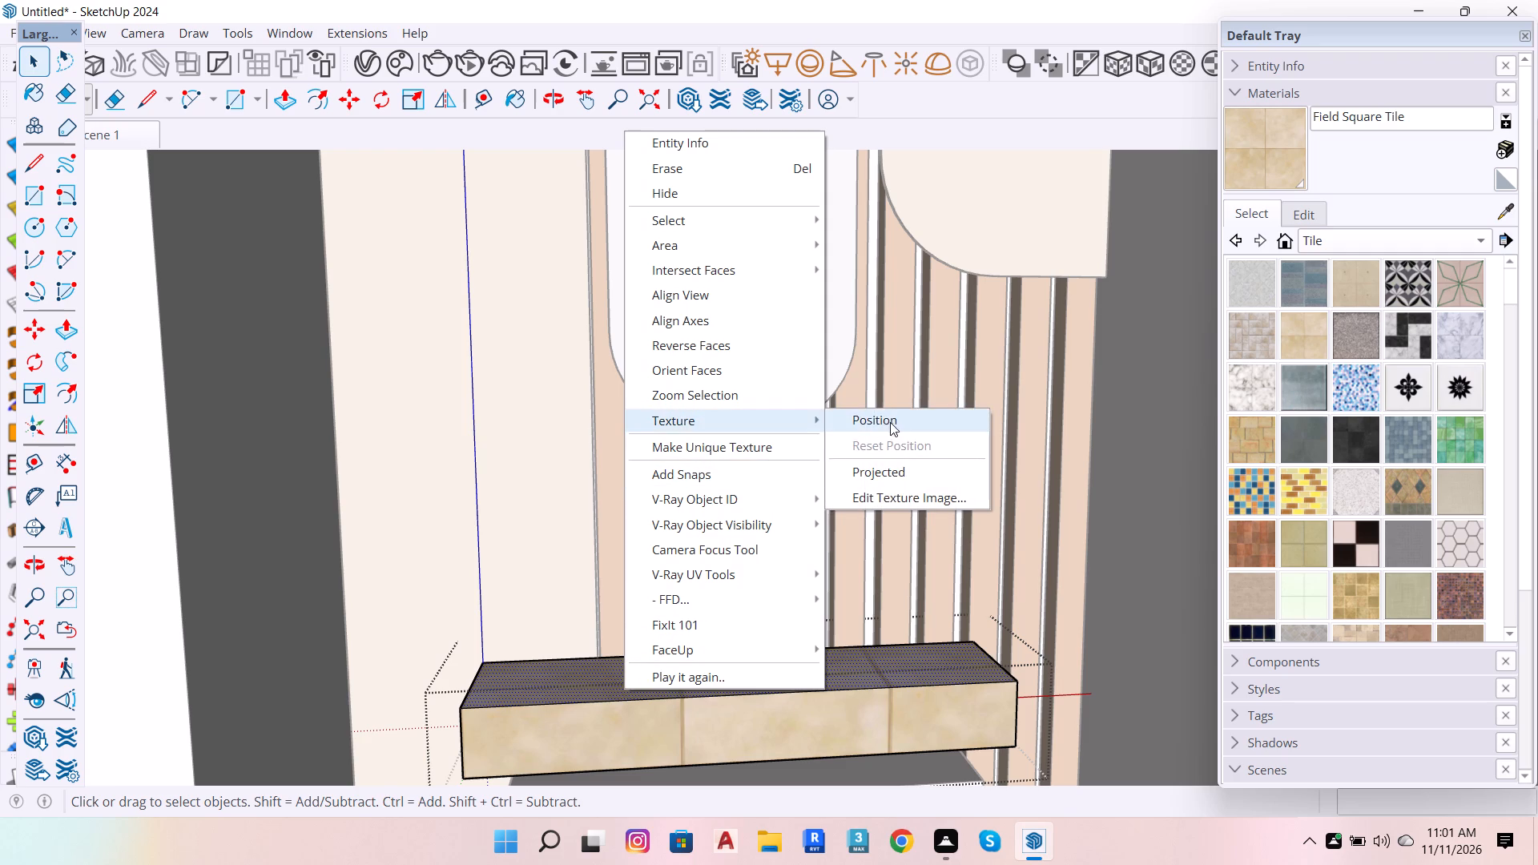
{"action": "left_click", "coordinate": [896, 420]}
{"action": "scroll", "coordinate": [787, 599], "scroll_direction": "down", "scroll_amount": 6}
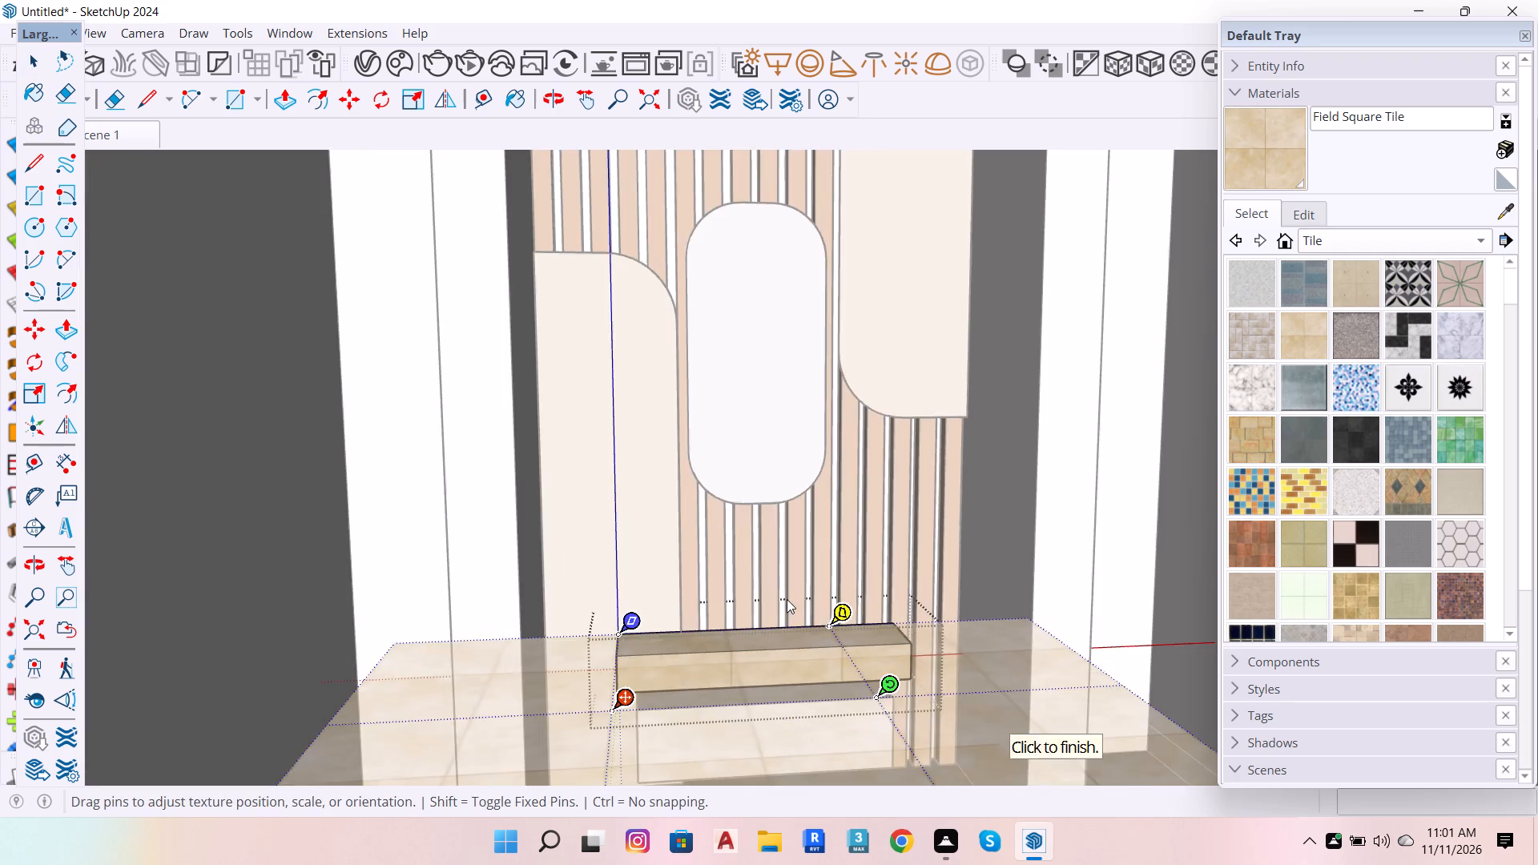
{"action": "scroll", "coordinate": [787, 601], "scroll_direction": "down", "scroll_amount": 5}
{"action": "left_click_drag", "start_coordinate": [685, 669], "coordinate": [634, 693]}
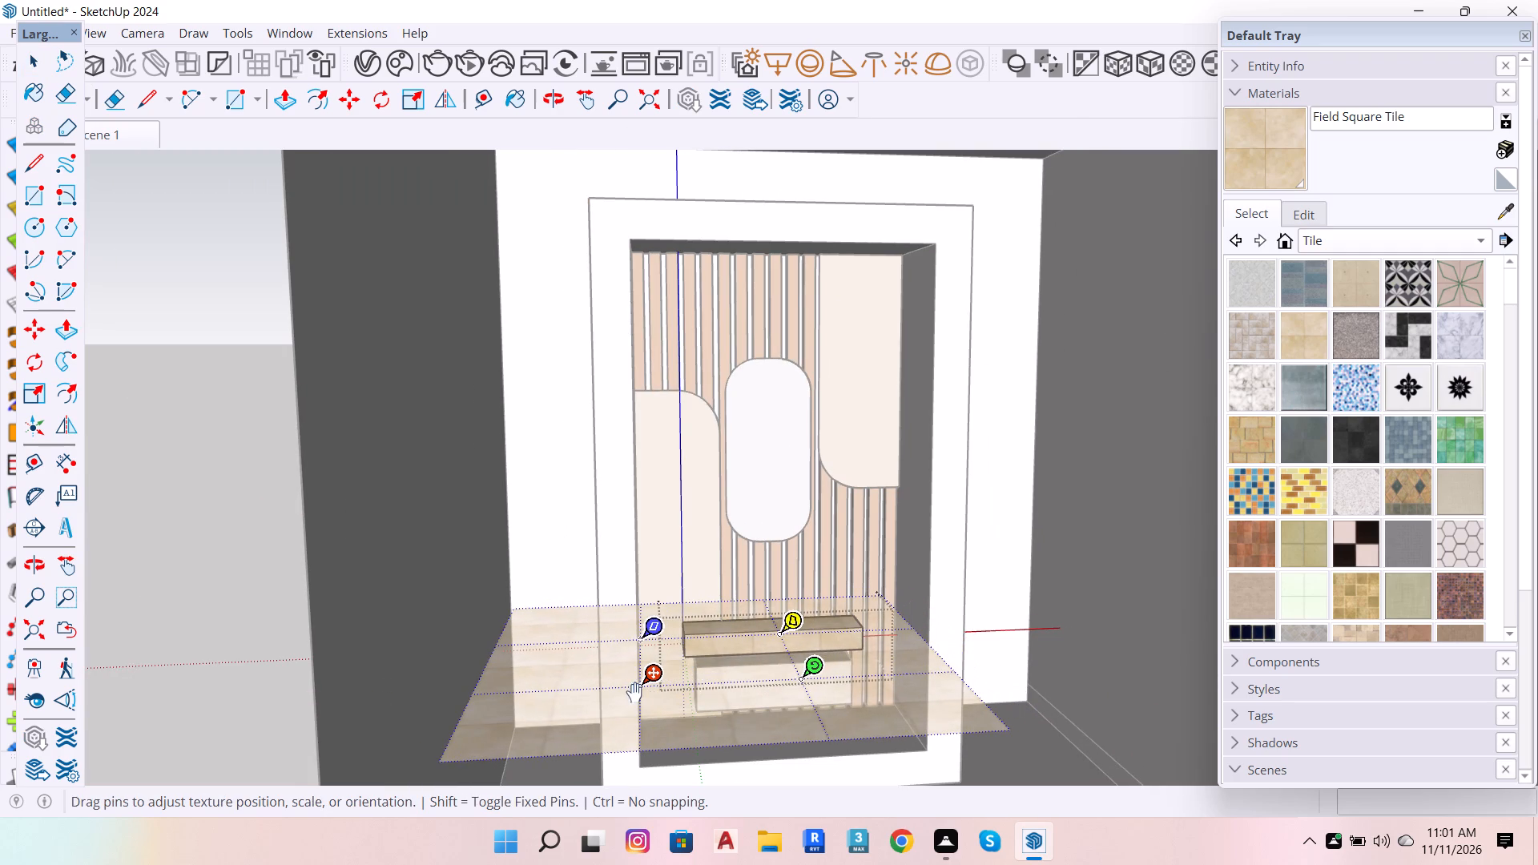
{"action": "left_click", "coordinate": [818, 676]}
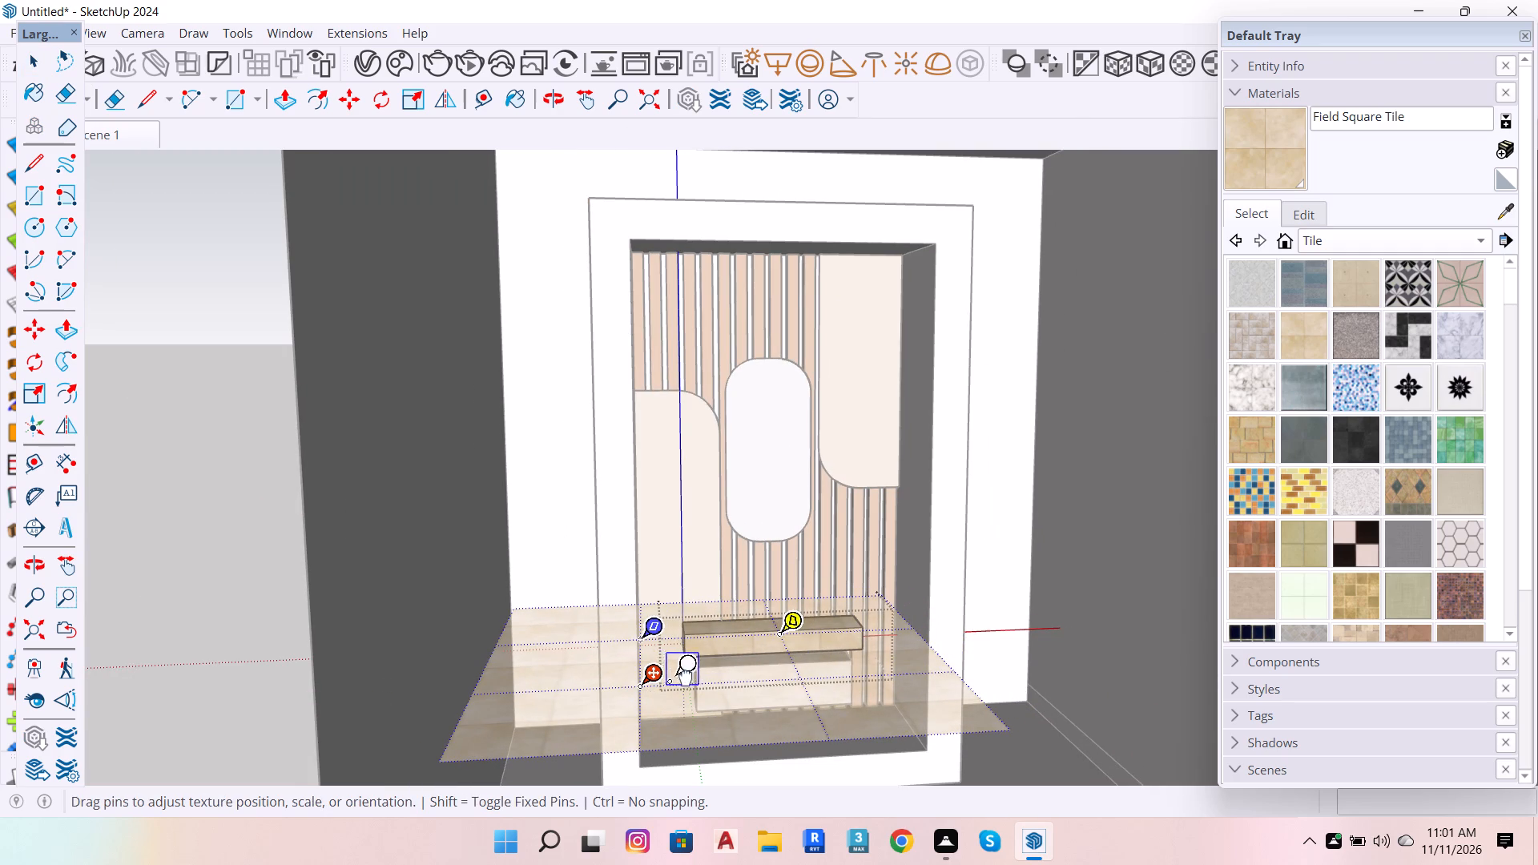
{"action": "left_click", "coordinate": [686, 678]}
{"action": "left_click_drag", "start_coordinate": [687, 678], "coordinate": [916, 636]}
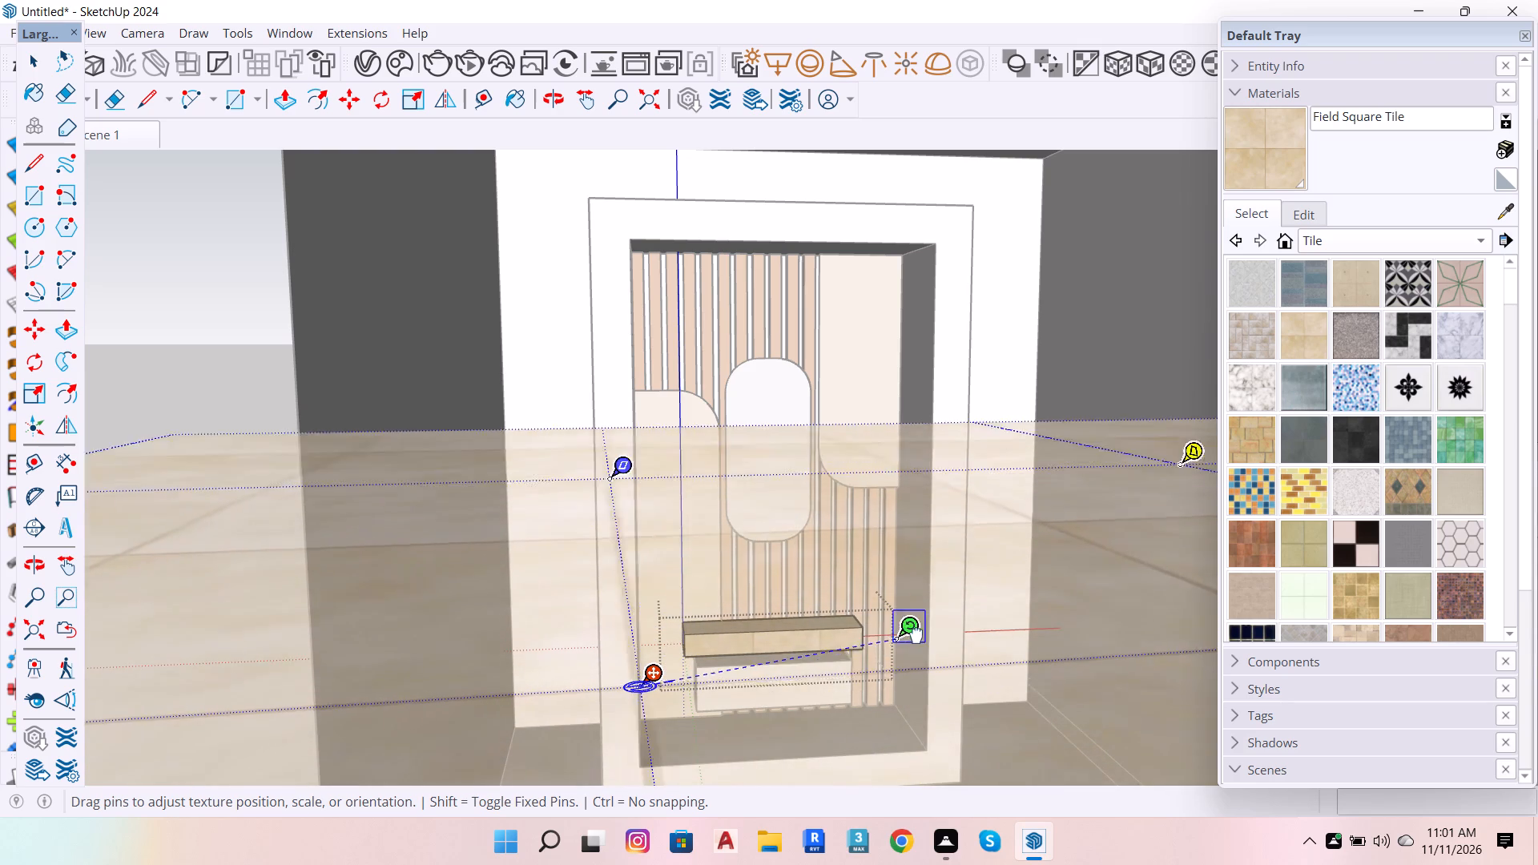
{"action": "left_click_drag", "start_coordinate": [916, 636], "coordinate": [981, 631]}
{"action": "scroll", "coordinate": [973, 614], "scroll_direction": "down", "scroll_amount": 4}
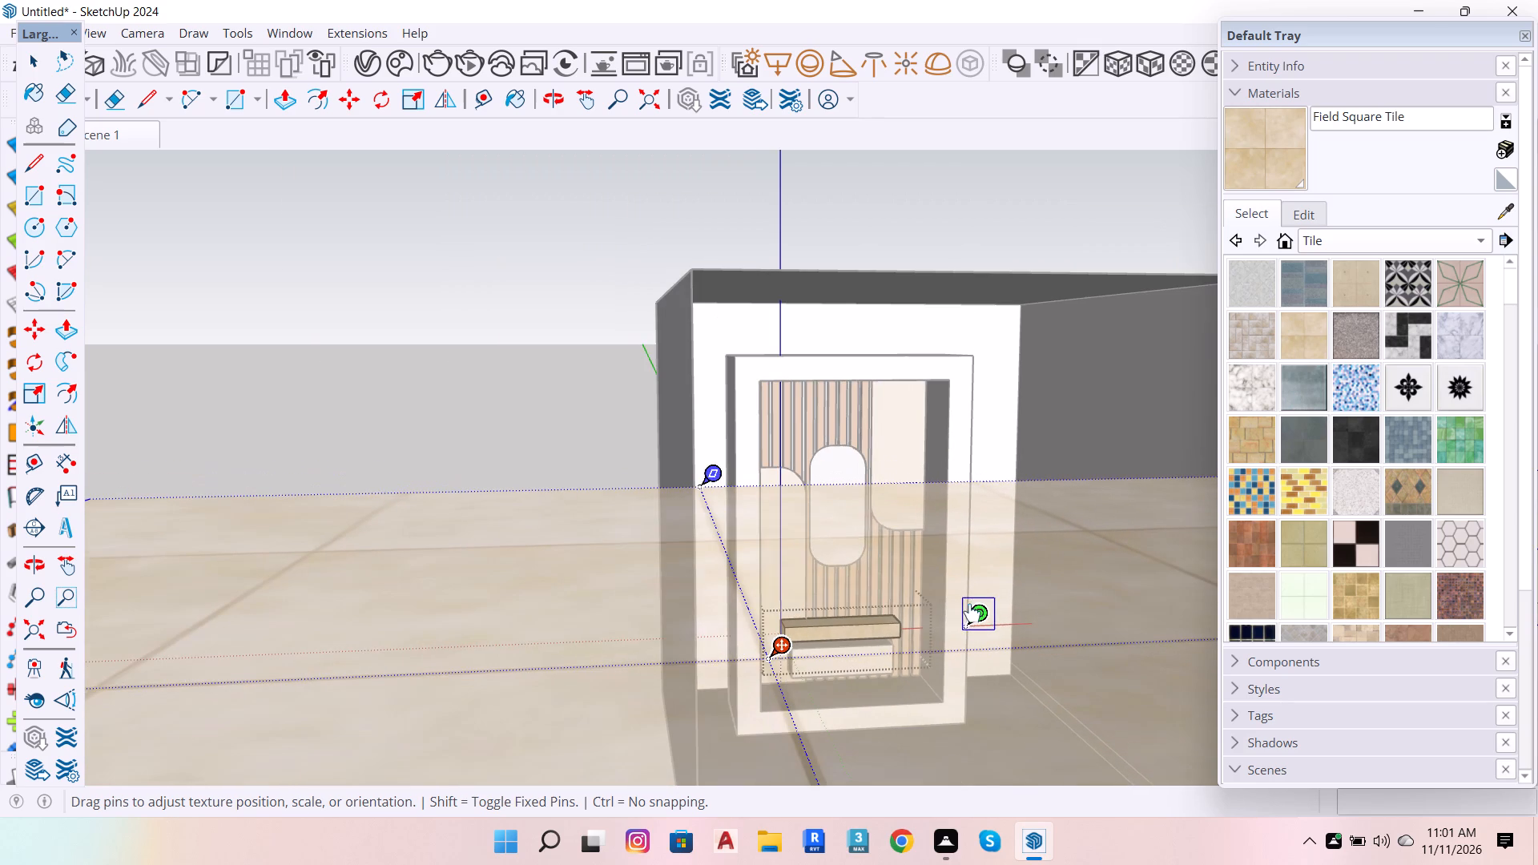
{"action": "left_click", "coordinate": [550, 414]}
{"action": "scroll", "coordinate": [741, 569], "scroll_direction": "down", "scroll_amount": 1}
Start positioning the tile texture on the upper box's front face and relocate the scale/rotate pin to the middle tile joint along the bottom edge.
{"action": "scroll", "coordinate": [913, 666], "scroll_direction": "up", "scroll_amount": 5}
{"action": "scroll", "coordinate": [789, 585], "scroll_direction": "up", "scroll_amount": 6}
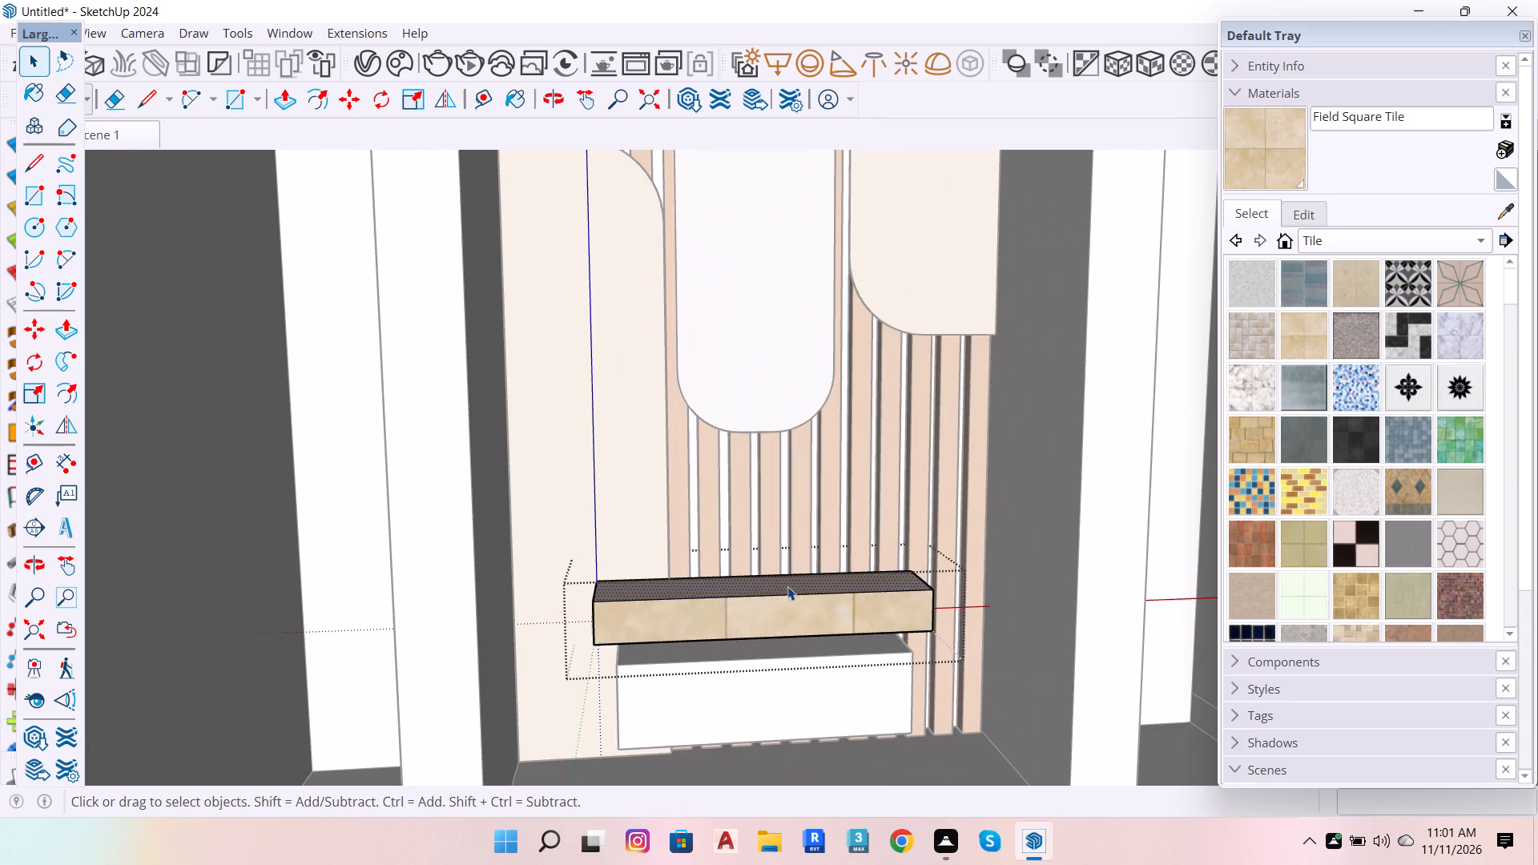
{"action": "left_click", "coordinate": [786, 611]}
{"action": "scroll", "coordinate": [790, 620], "scroll_direction": "up", "scroll_amount": 6}
{"action": "right_click", "coordinate": [643, 642]}
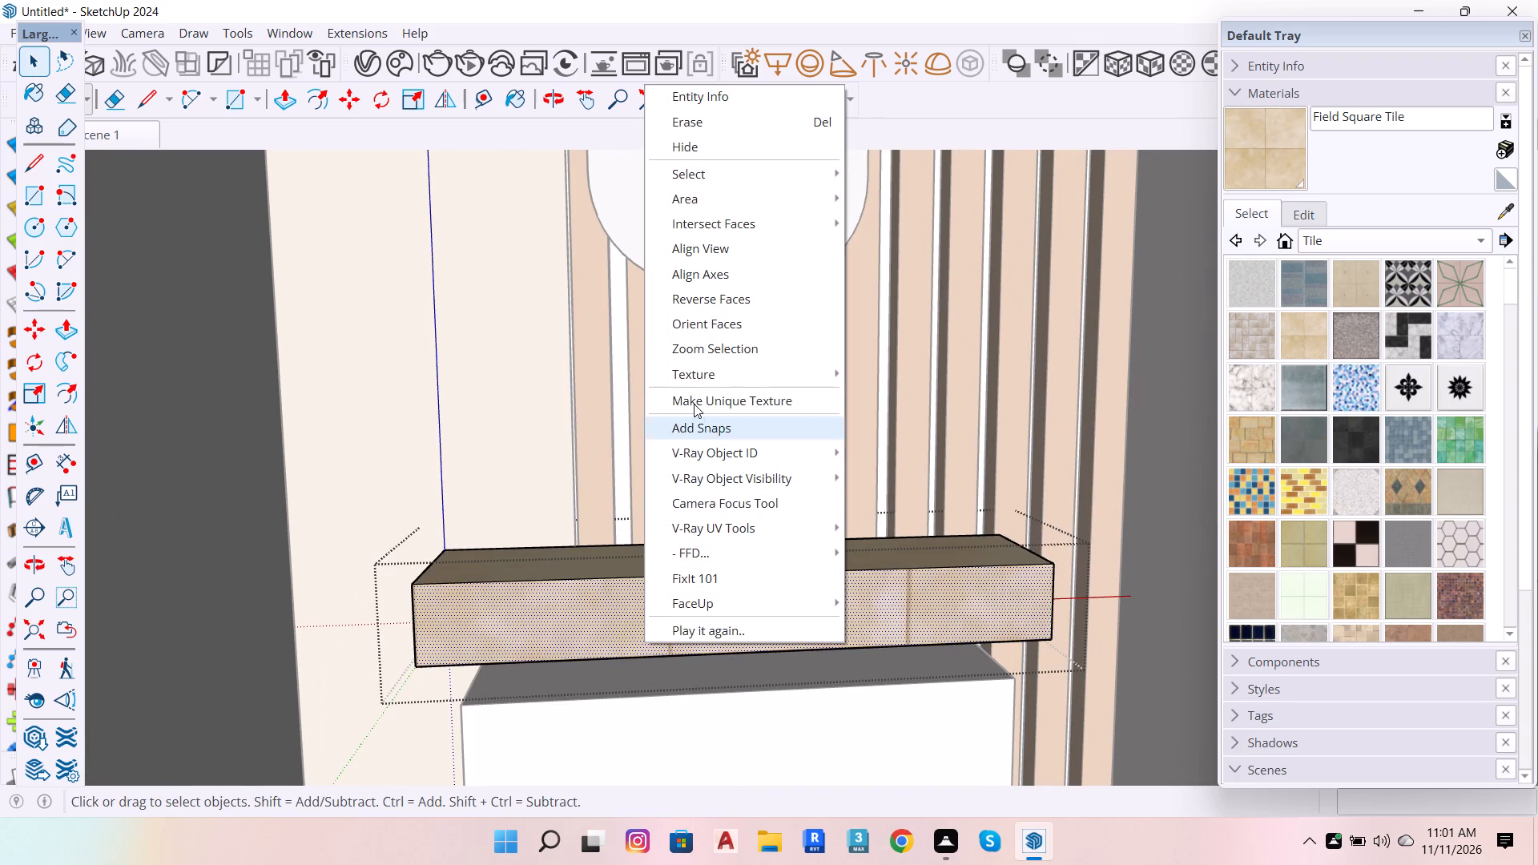
{"action": "left_click", "coordinate": [747, 375]}
{"action": "left_click", "coordinate": [940, 372]}
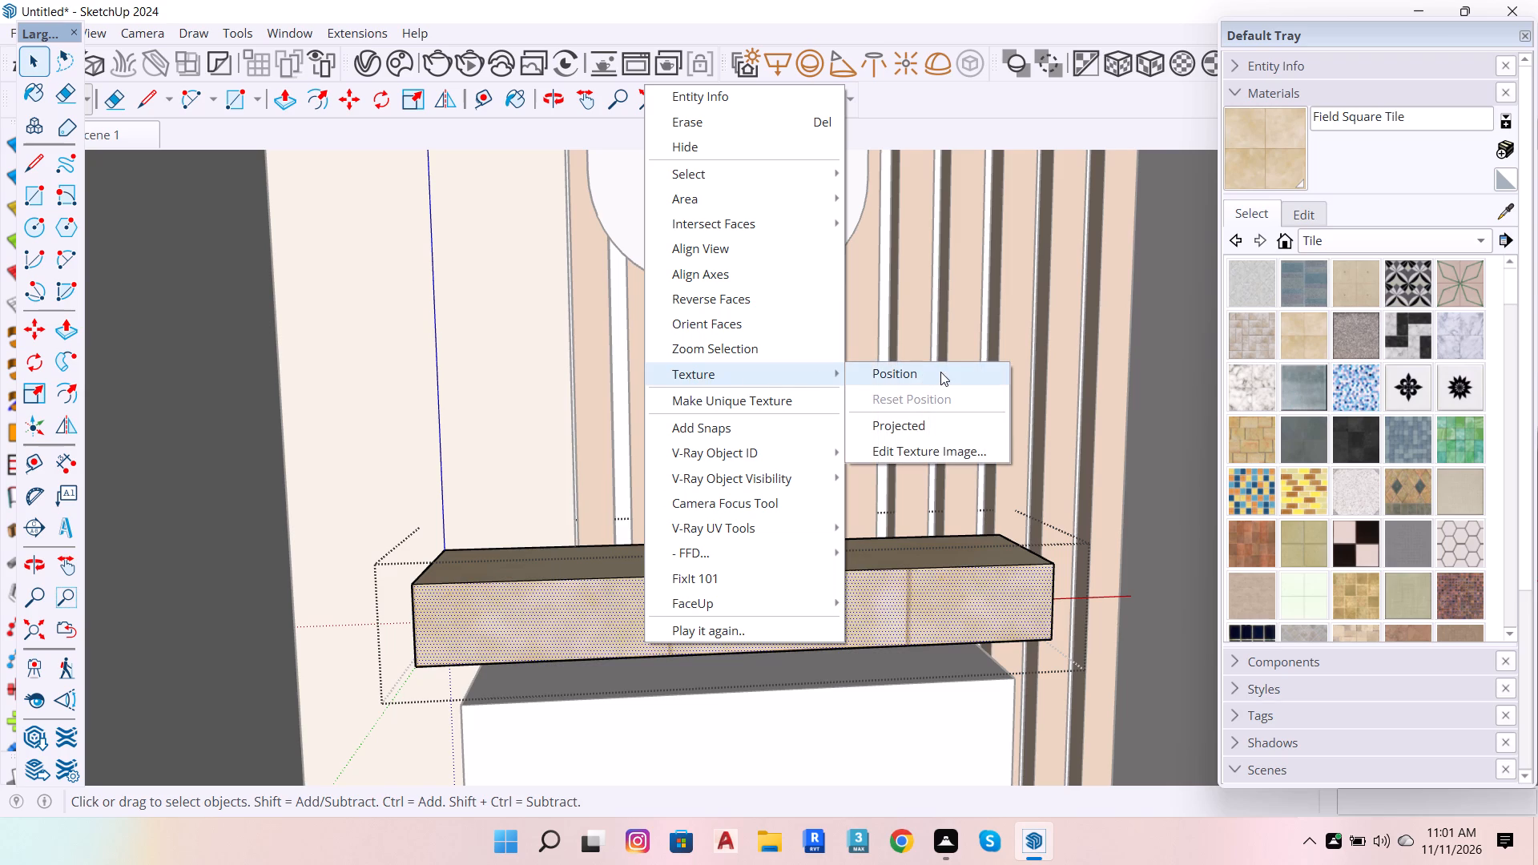
{"action": "left_click", "coordinate": [918, 648]}
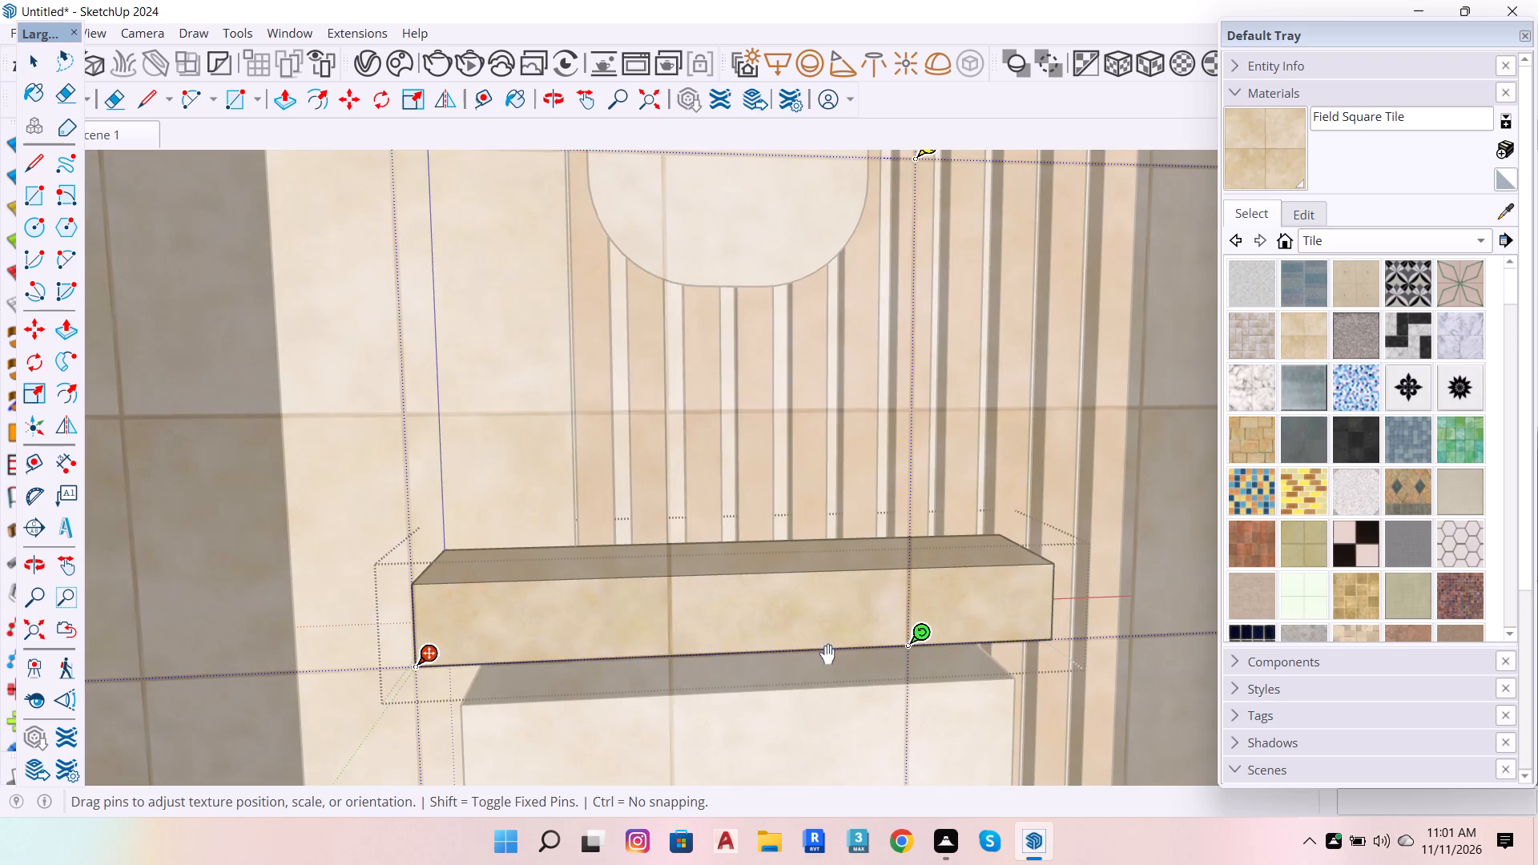
{"action": "left_click", "coordinate": [929, 641]}
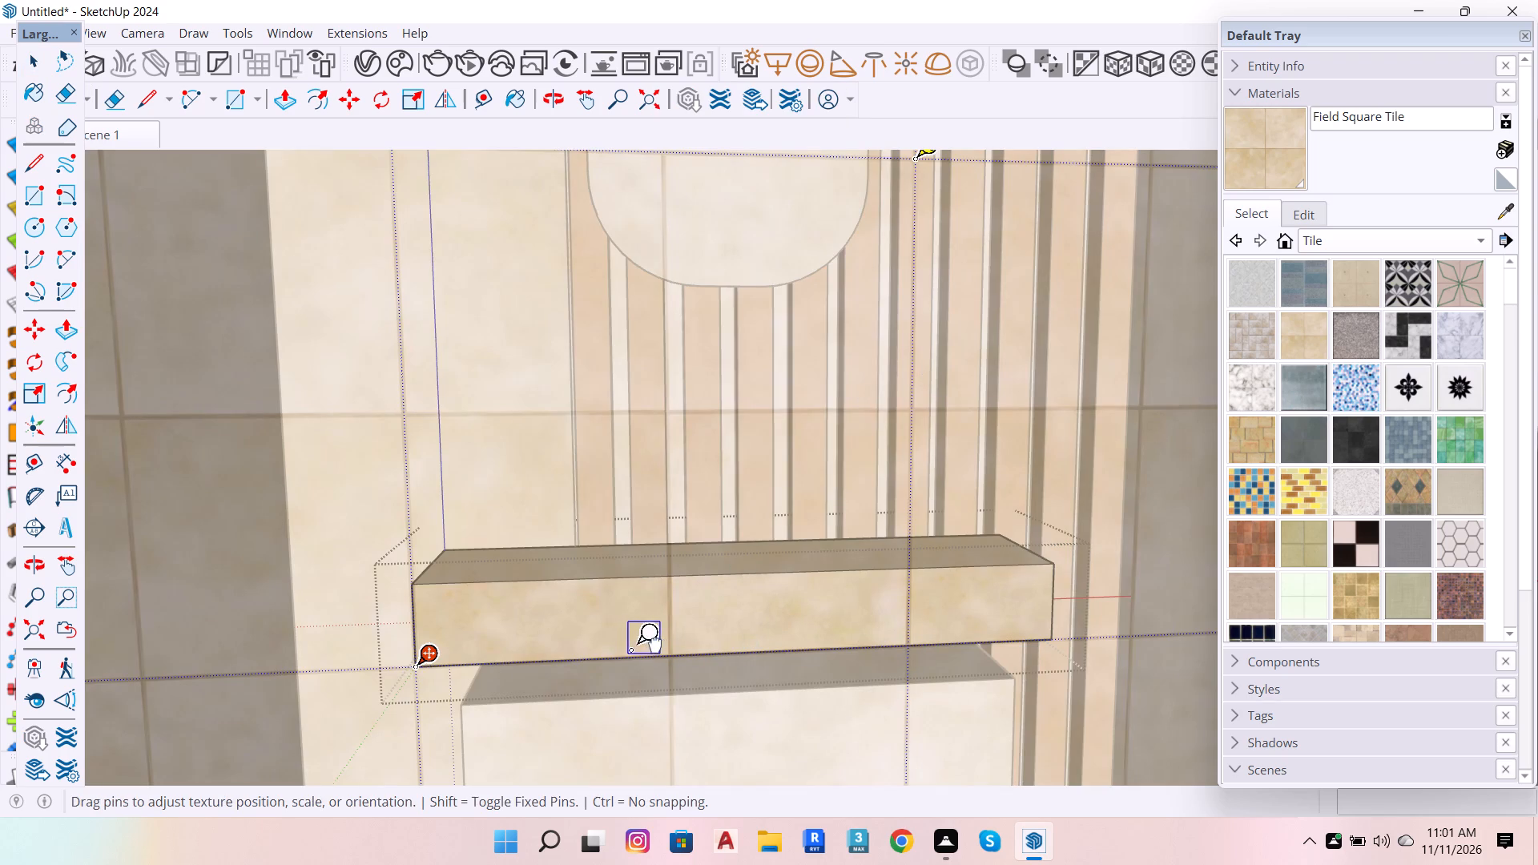
{"action": "left_click", "coordinate": [690, 650]}
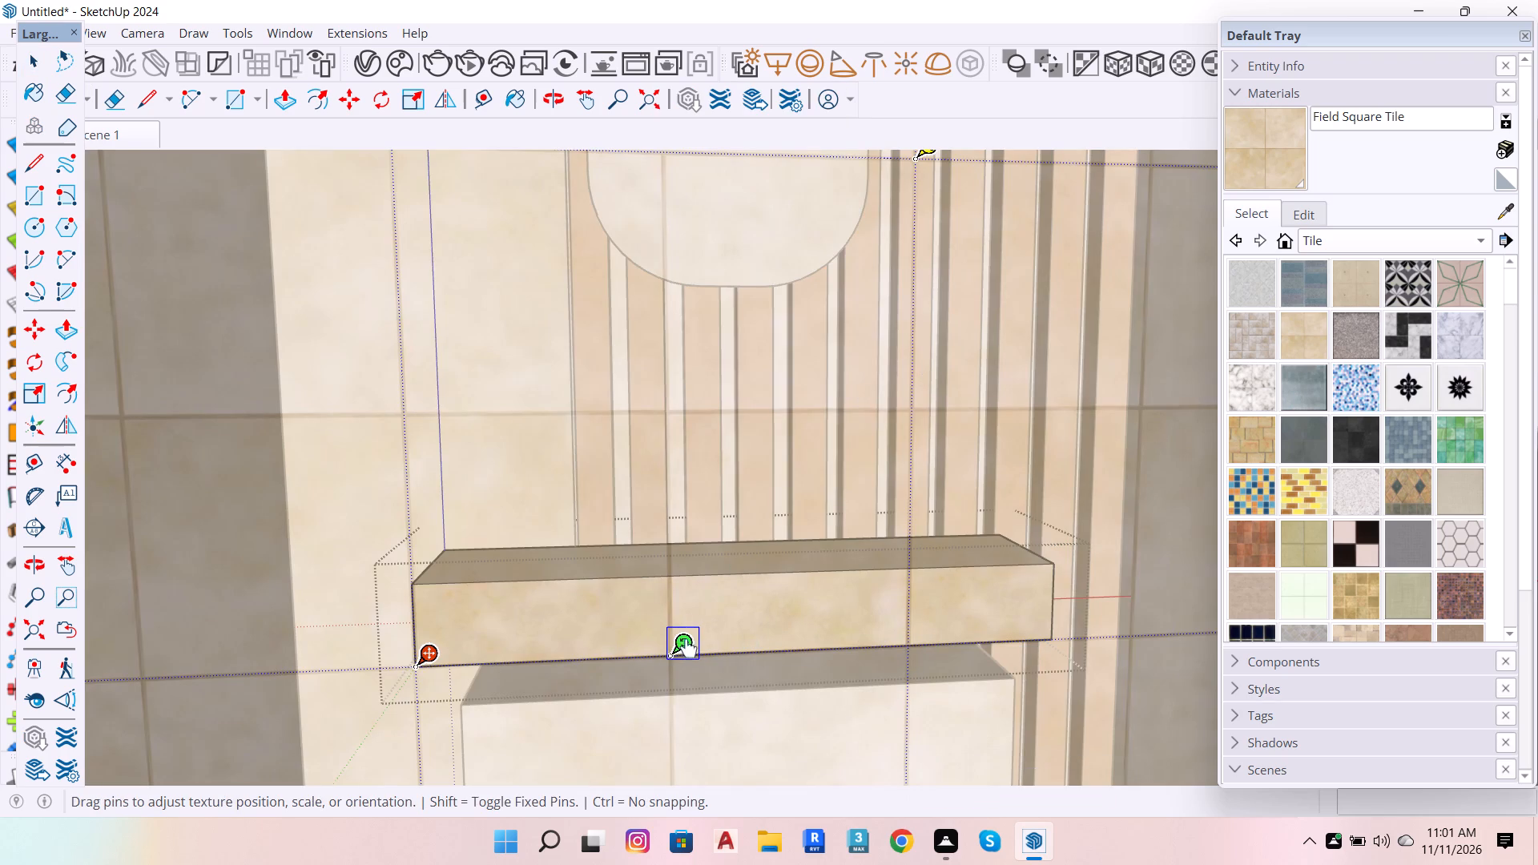
Enlarge the front face's tiles until the joints fall beyond the upper box, finish the texture edit, and leave the group.
{"action": "scroll", "coordinate": [656, 656], "scroll_direction": "down", "scroll_amount": 5}
{"action": "left_click", "coordinate": [670, 662]}
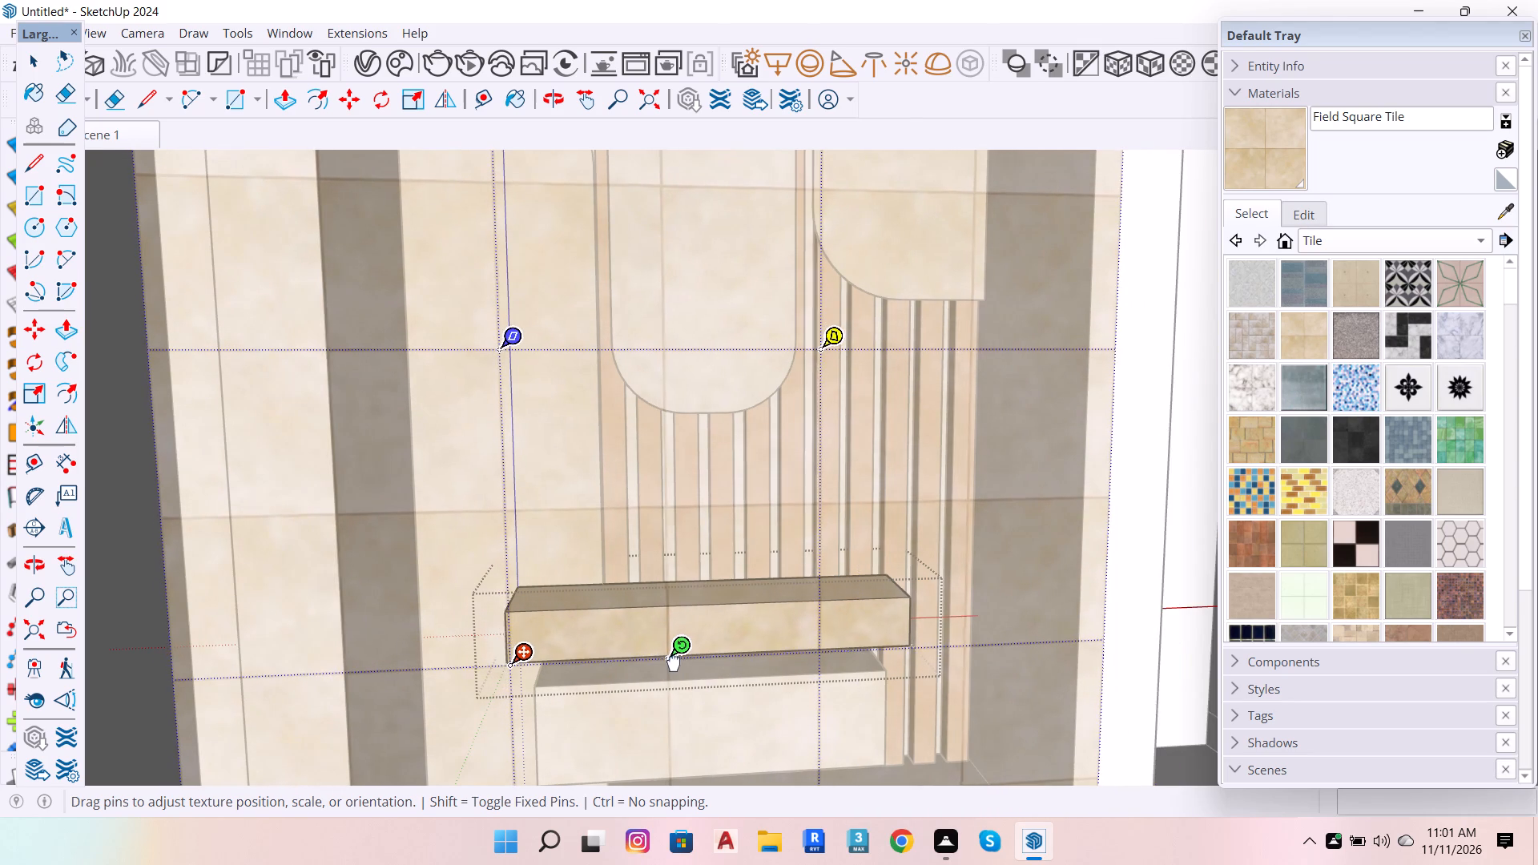
{"action": "left_click_drag", "start_coordinate": [682, 655], "coordinate": [999, 630]}
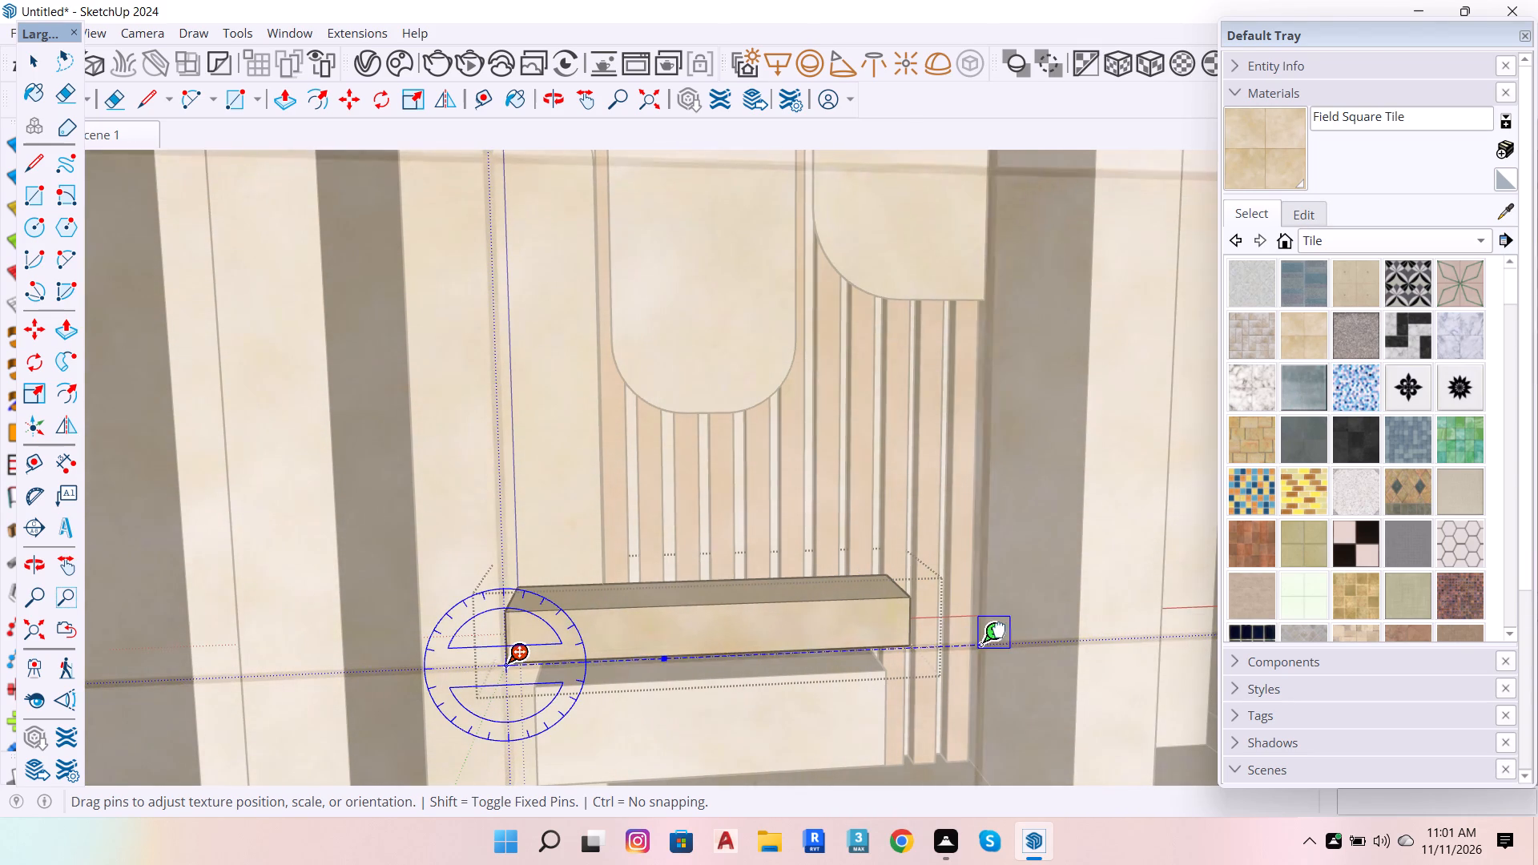
{"action": "left_click_drag", "start_coordinate": [999, 630], "coordinate": [988, 634]}
{"action": "scroll", "coordinate": [811, 634], "scroll_direction": "down", "scroll_amount": 20}
{"action": "left_click", "coordinate": [539, 651]}
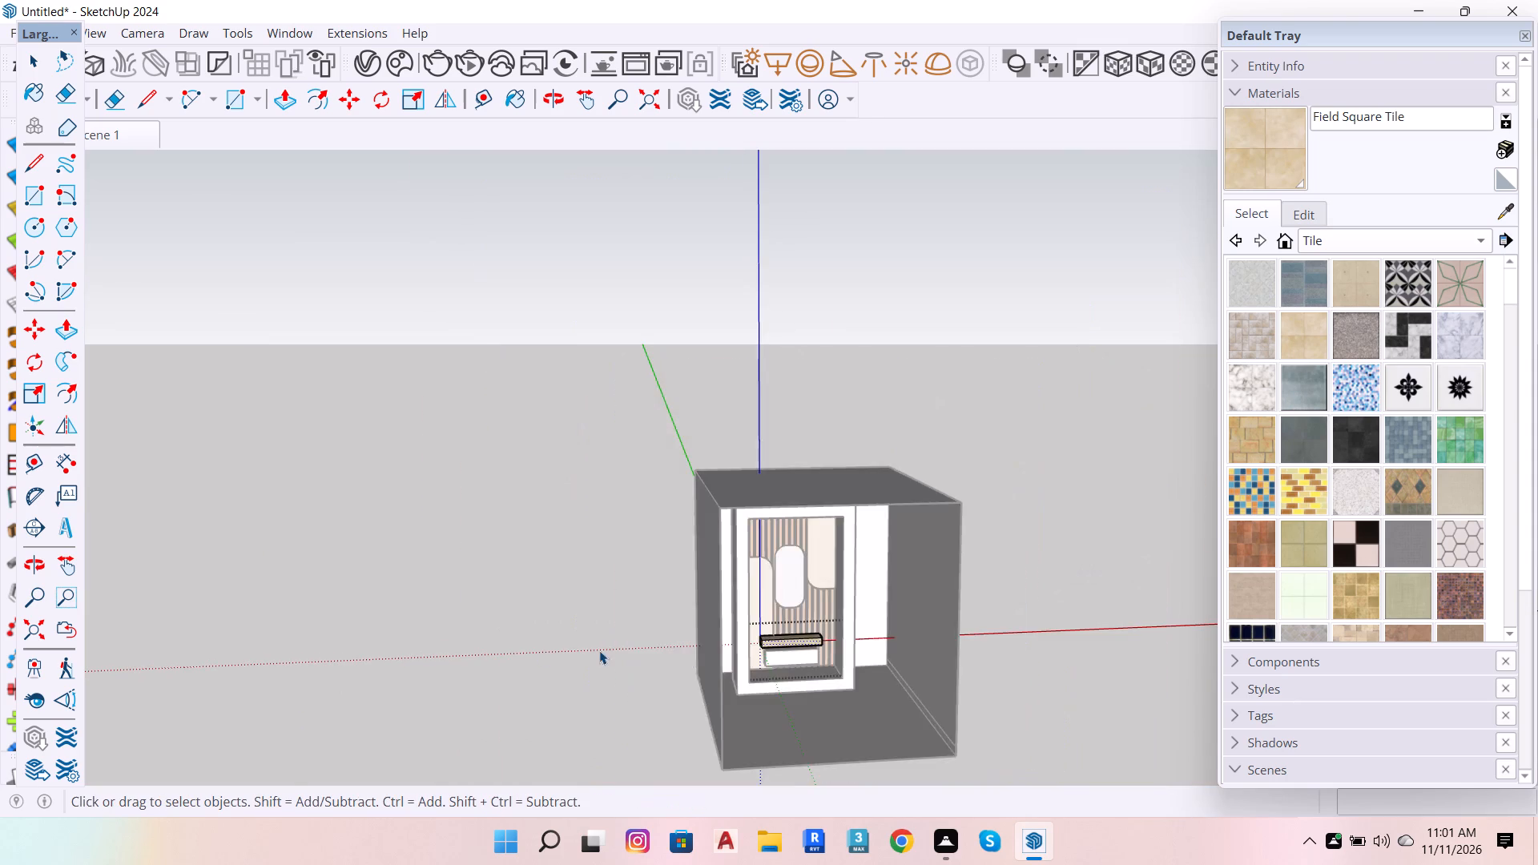
{"action": "scroll", "coordinate": [770, 659], "scroll_direction": "up", "scroll_amount": 13}
{"action": "scroll", "coordinate": [745, 625], "scroll_direction": "up", "scroll_amount": 8}
{"action": "scroll", "coordinate": [652, 640], "scroll_direction": "down", "scroll_amount": 7}
{"action": "key", "text": "v"}
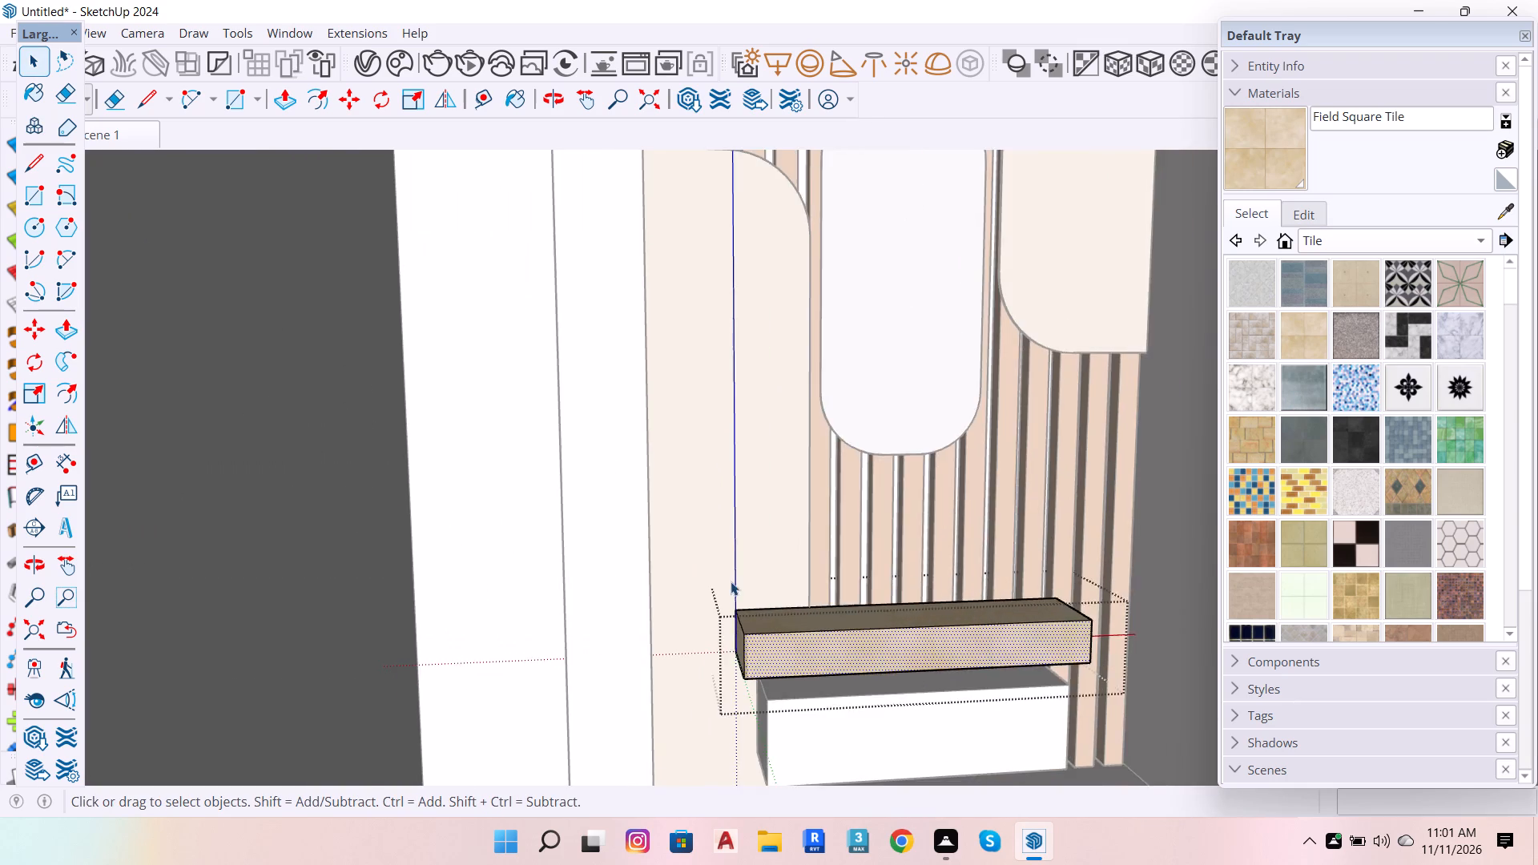
{"action": "scroll", "coordinate": [732, 580], "scroll_direction": "down", "scroll_amount": 6}
{"action": "left_click", "coordinate": [299, 586]}
Open the lower box, select all its faces, and paint them with Wood Floor Parquet from the Wood collection.
{"action": "scroll", "coordinate": [886, 644], "scroll_direction": "up", "scroll_amount": 6}
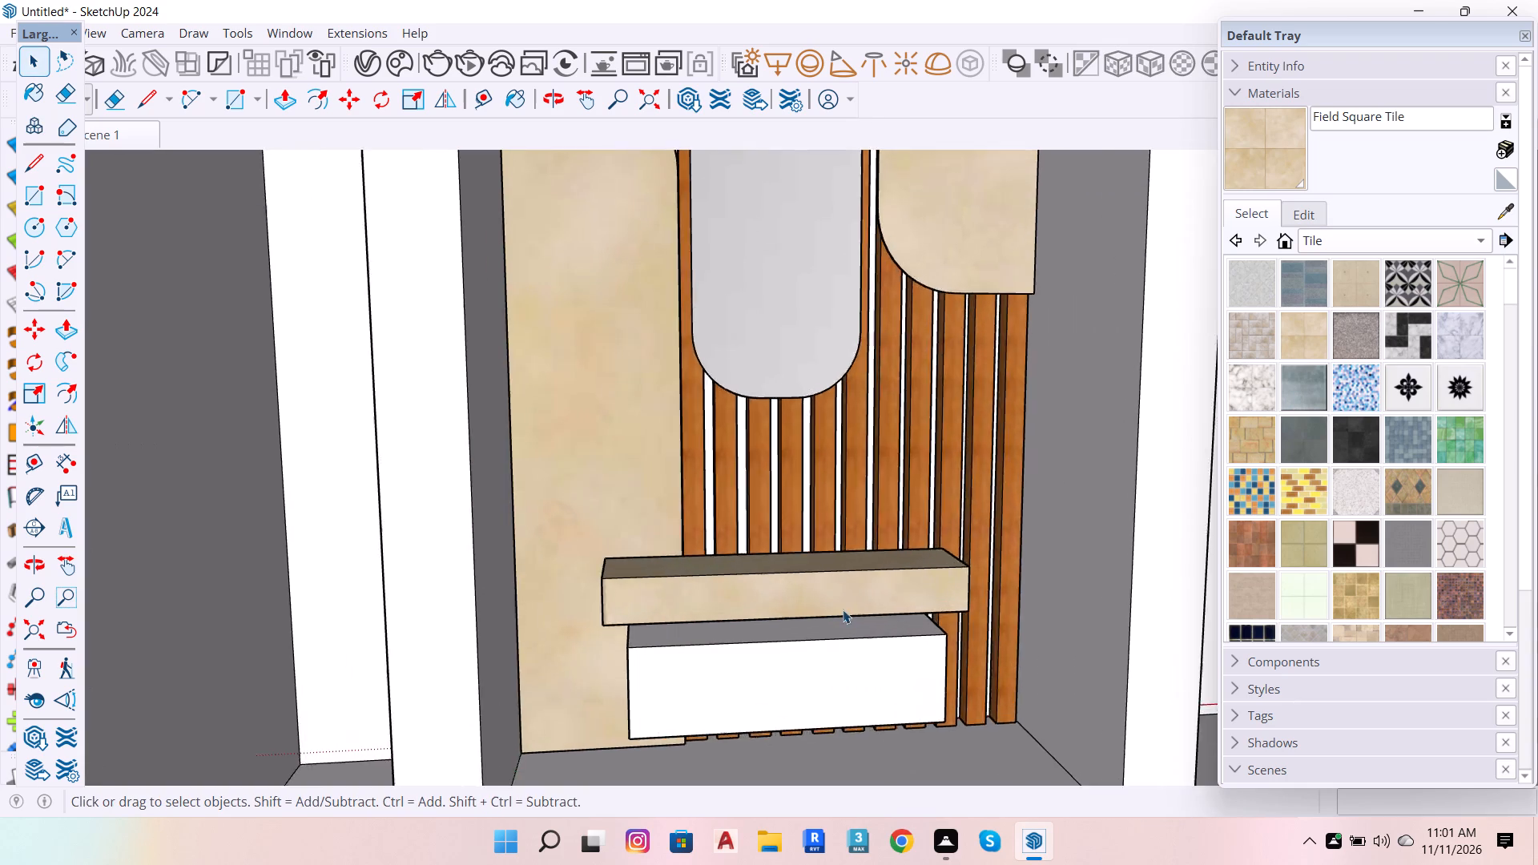
{"action": "scroll", "coordinate": [811, 605], "scroll_direction": "down", "scroll_amount": 11}
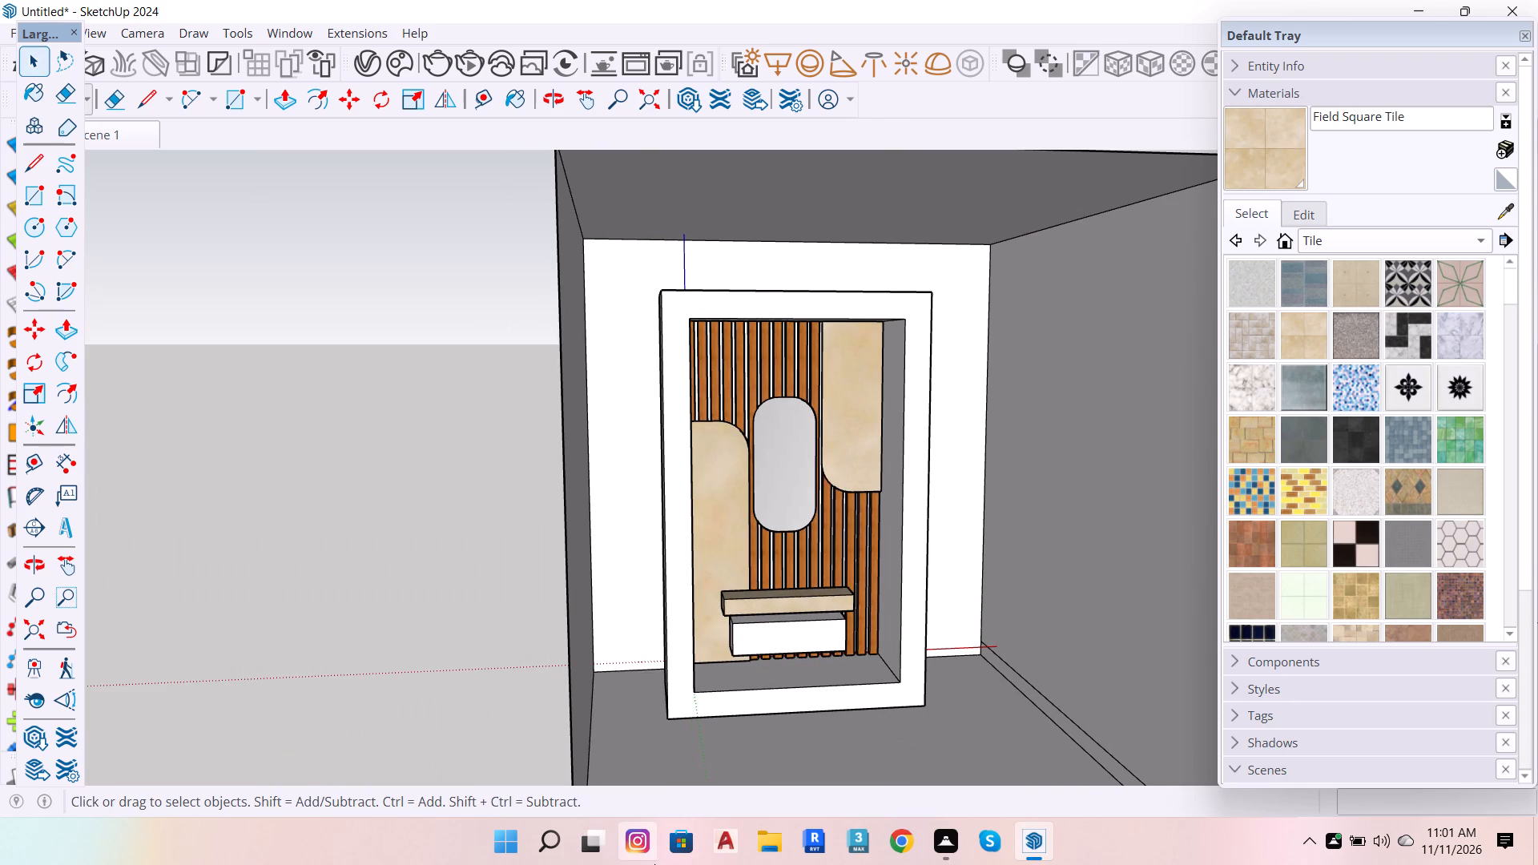
{"action": "scroll", "coordinate": [811, 617], "scroll_direction": "up", "scroll_amount": 5}
{"action": "left_click", "coordinate": [803, 652]}
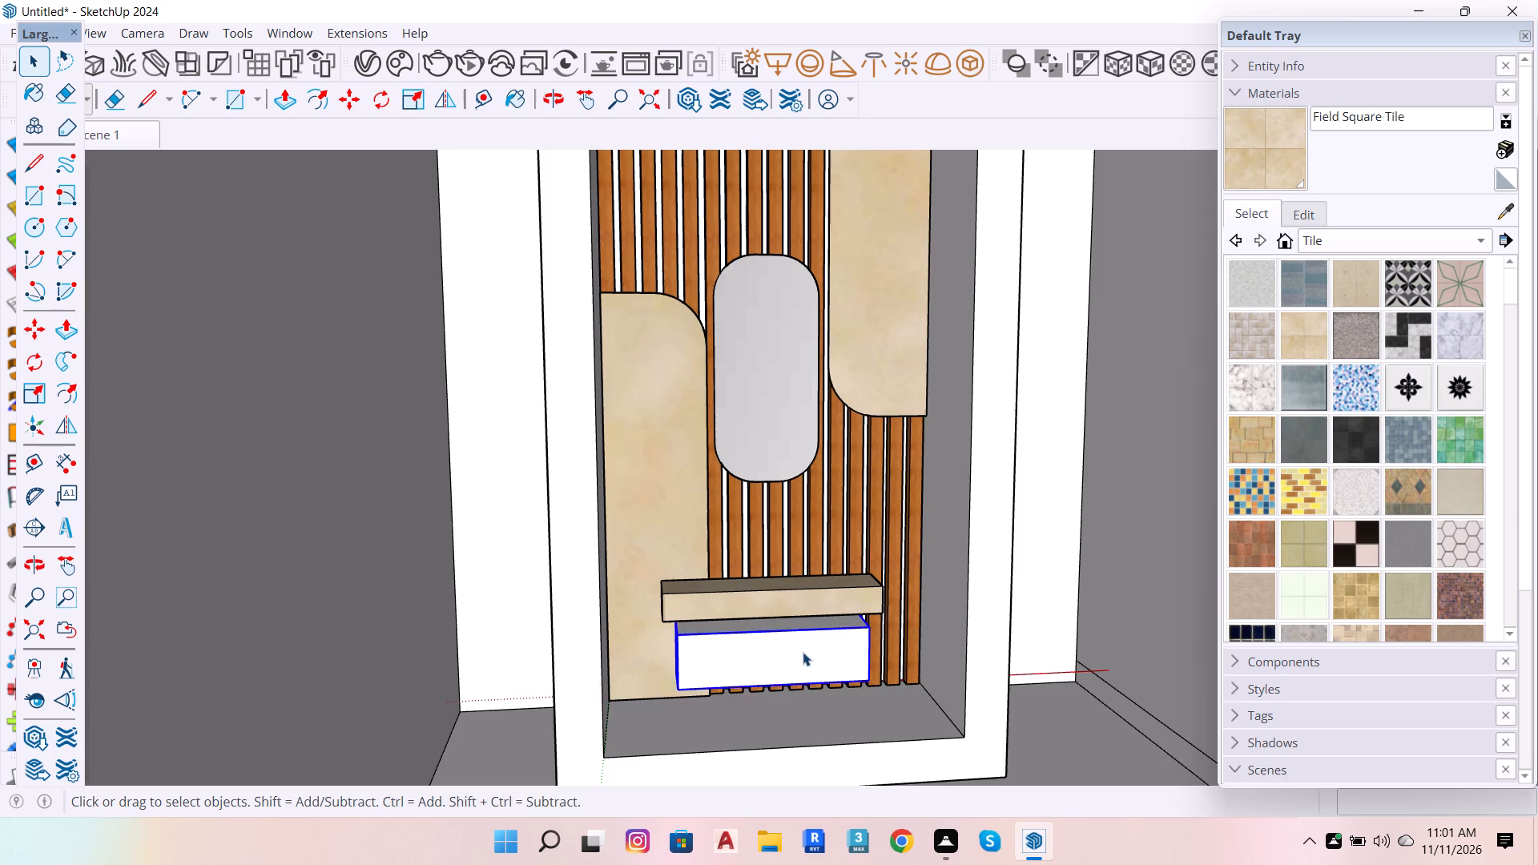
{"action": "left_click", "coordinate": [803, 652]}
{"action": "double_click", "coordinate": [804, 652]}
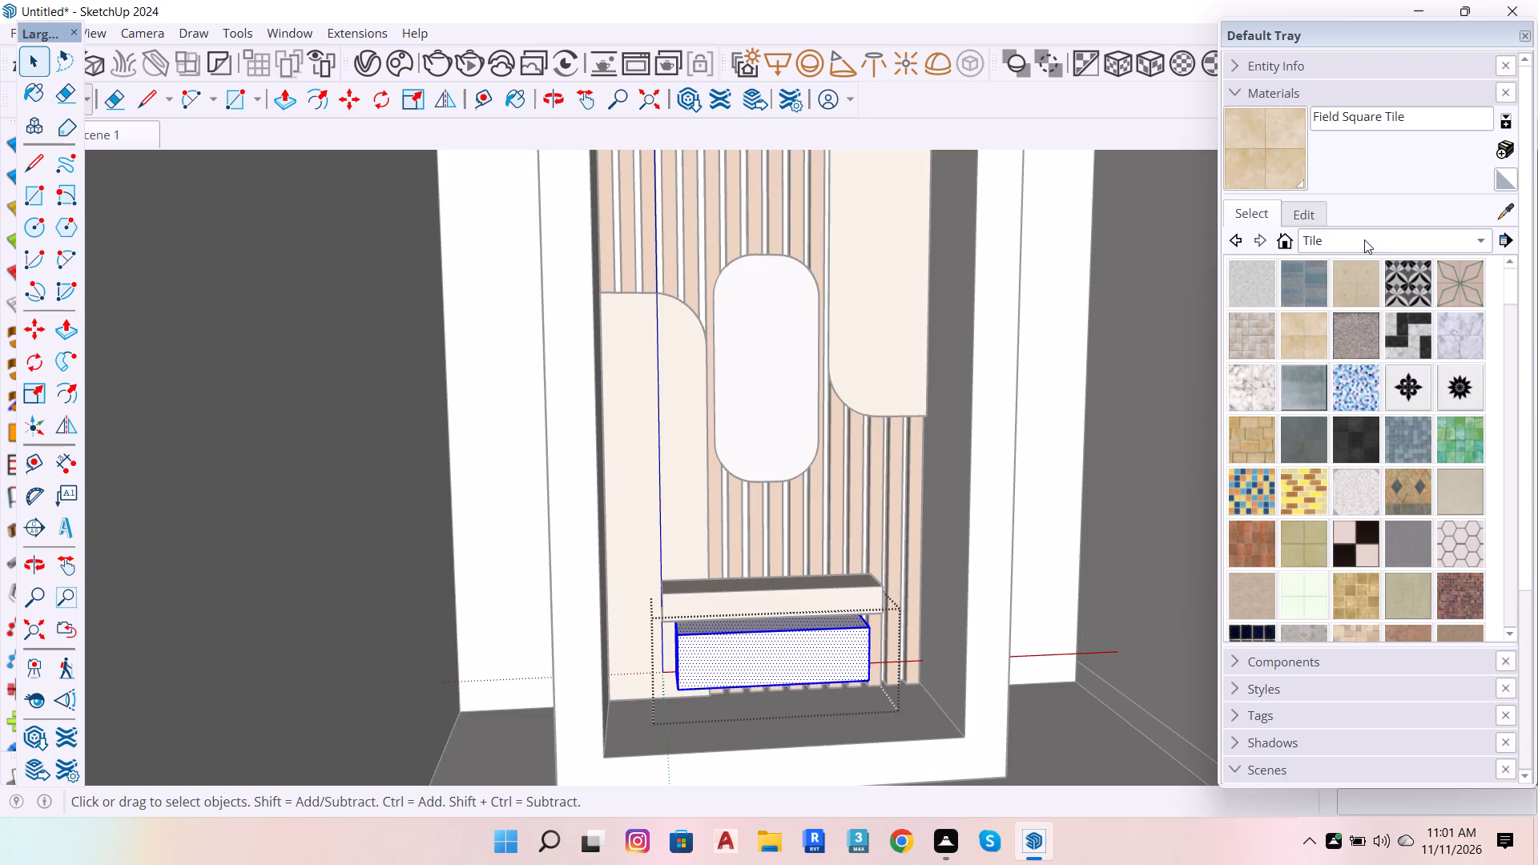
{"action": "left_click", "coordinate": [1364, 239]}
{"action": "left_click", "coordinate": [1315, 319]}
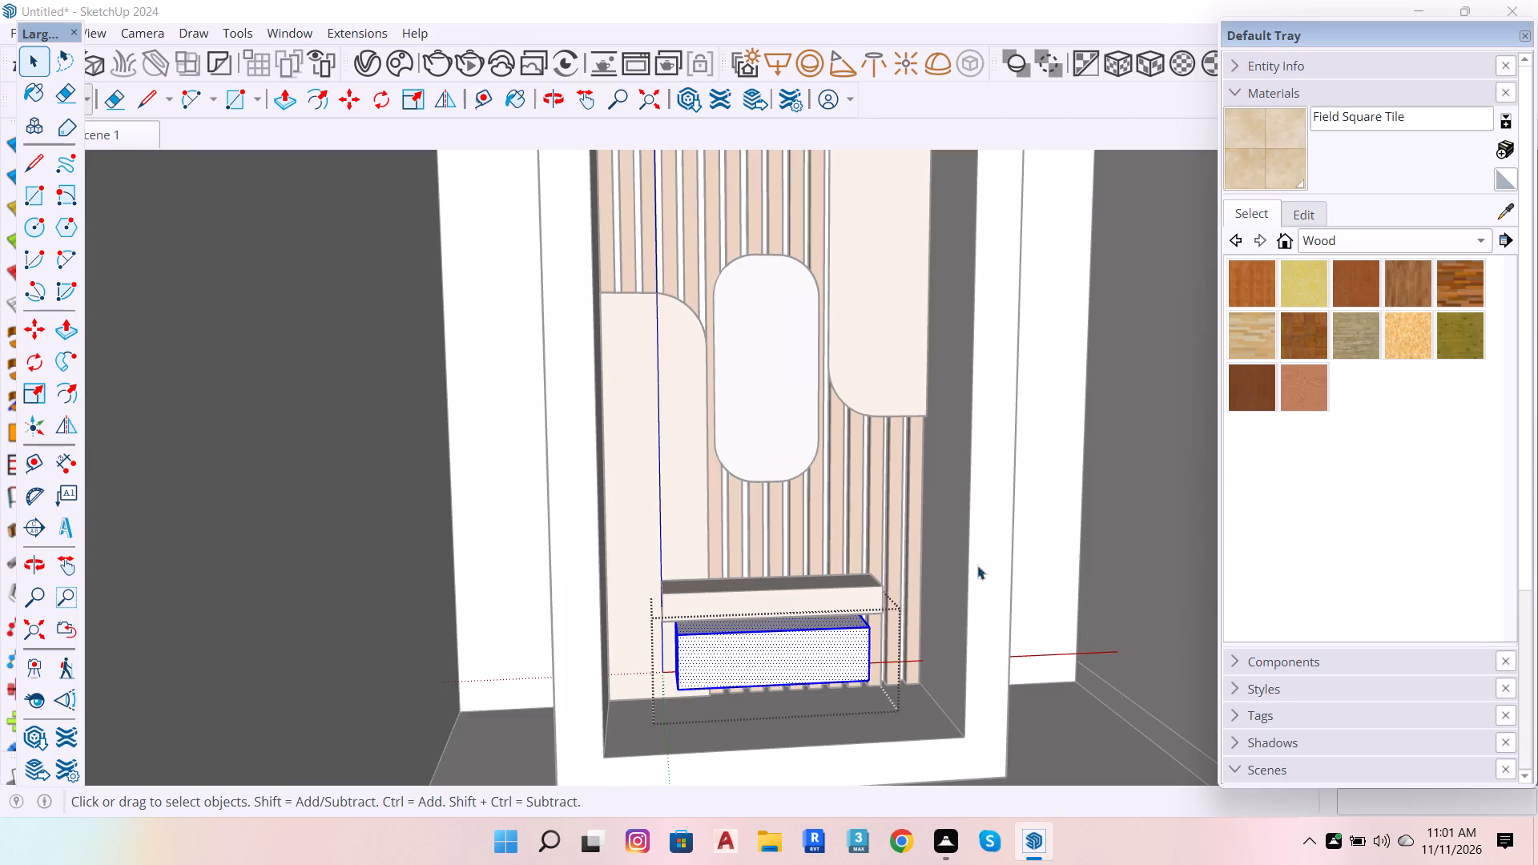
{"action": "left_click", "coordinate": [1312, 336]}
{"action": "left_click", "coordinate": [771, 668]}
{"action": "scroll", "coordinate": [858, 661], "scroll_direction": "up", "scroll_amount": 4}
{"action": "key", "text": "space"}
Start positioning the parquet texture on the lower box's front face and shift its origin outward past the box's end.
{"action": "scroll", "coordinate": [747, 666], "scroll_direction": "up", "scroll_amount": 5}
{"action": "scroll", "coordinate": [725, 568], "scroll_direction": "down", "scroll_amount": 6}
{"action": "scroll", "coordinate": [763, 622], "scroll_direction": "up", "scroll_amount": 5}
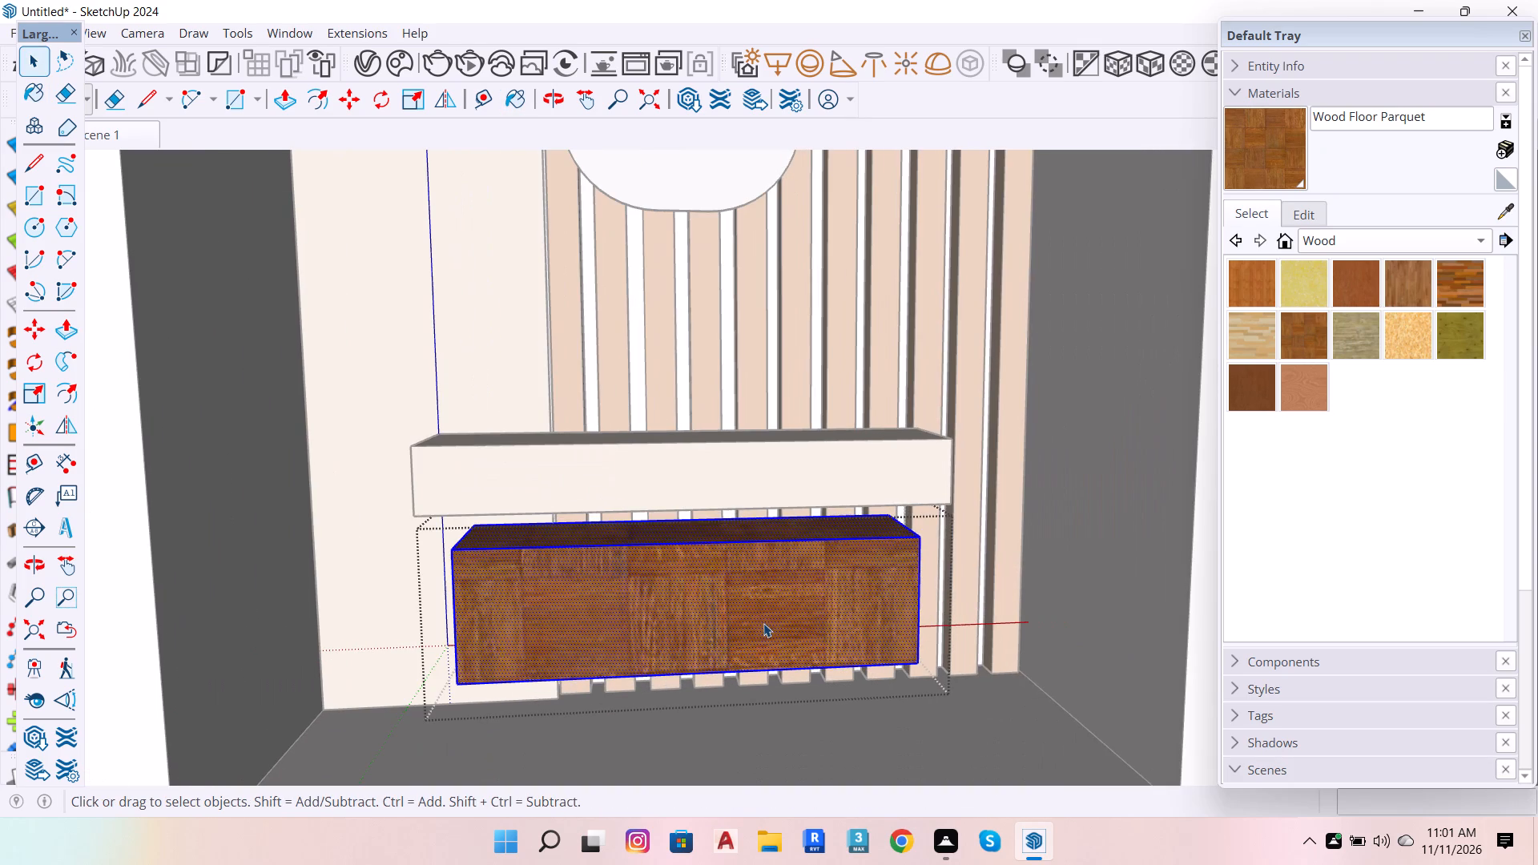
{"action": "right_click", "coordinate": [604, 614]}
{"action": "double_click", "coordinate": [575, 622]}
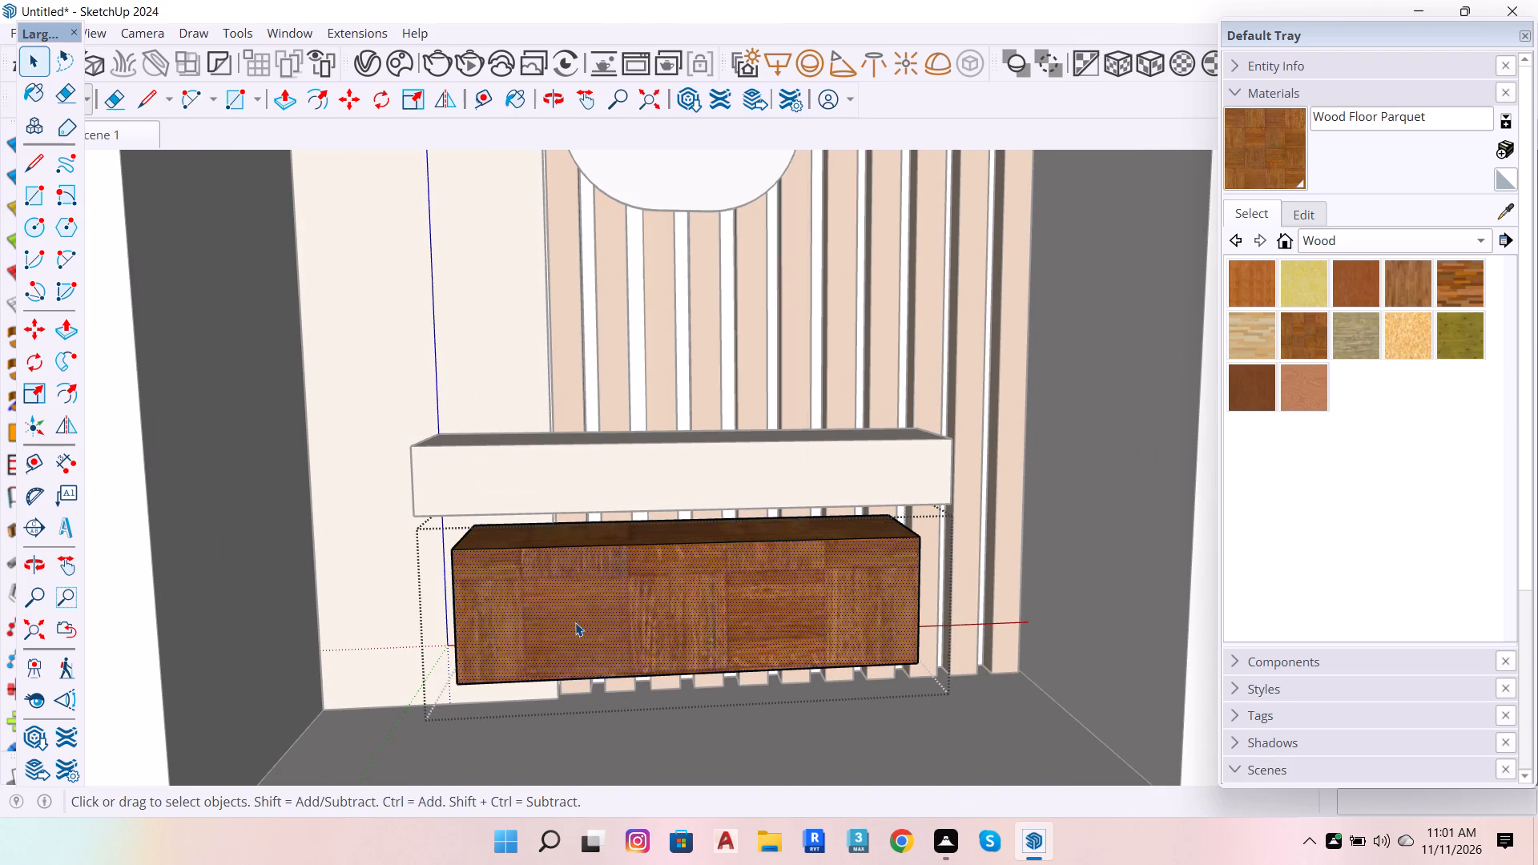
{"action": "right_click", "coordinate": [575, 622]}
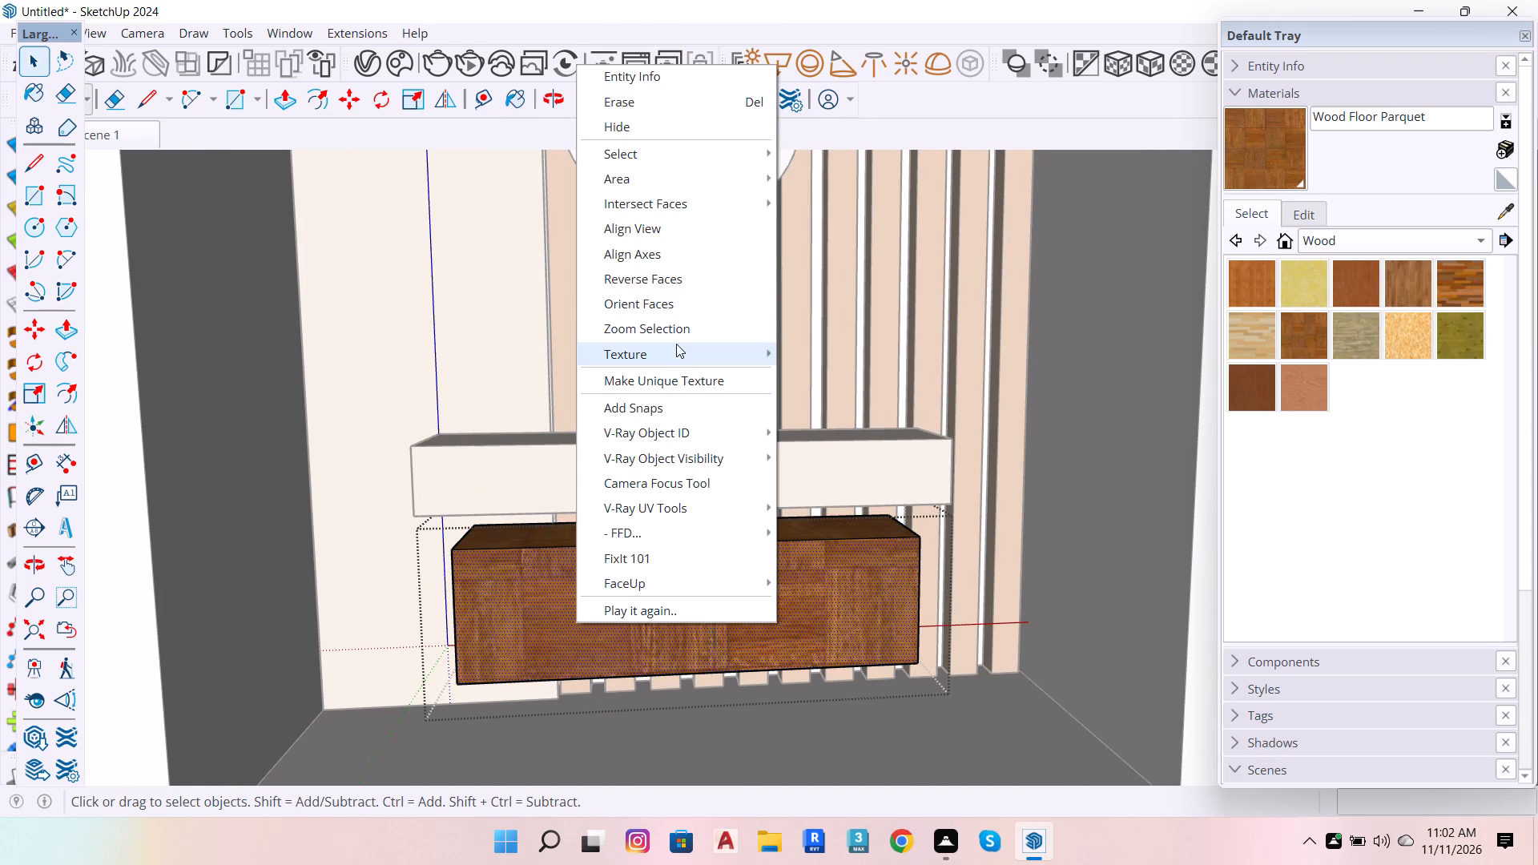
{"action": "left_click", "coordinate": [674, 349]}
{"action": "left_click", "coordinate": [852, 357]}
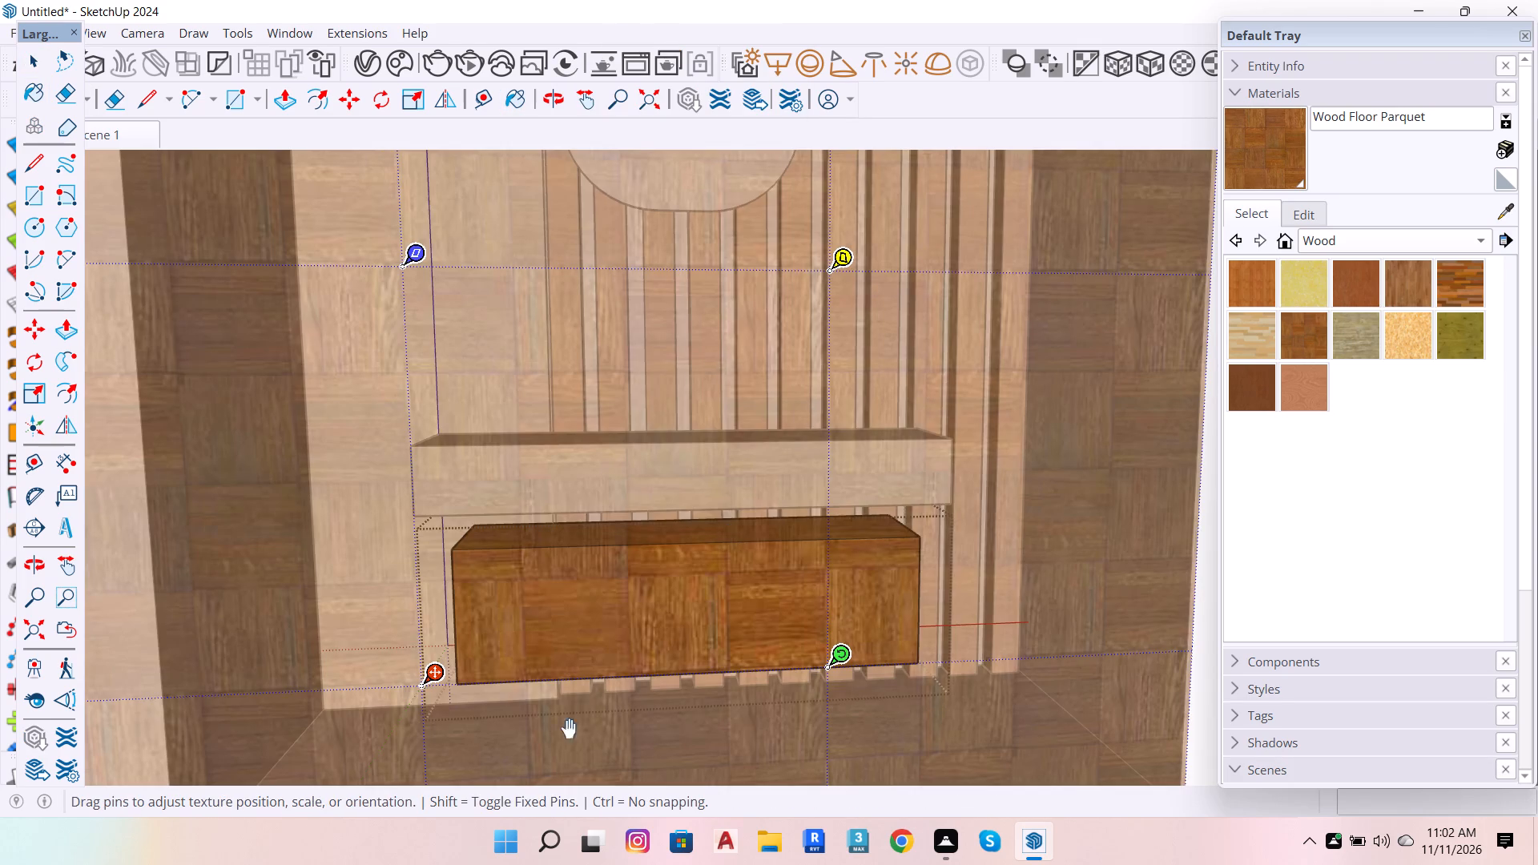
{"action": "left_click_drag", "start_coordinate": [415, 694], "coordinate": [219, 728]}
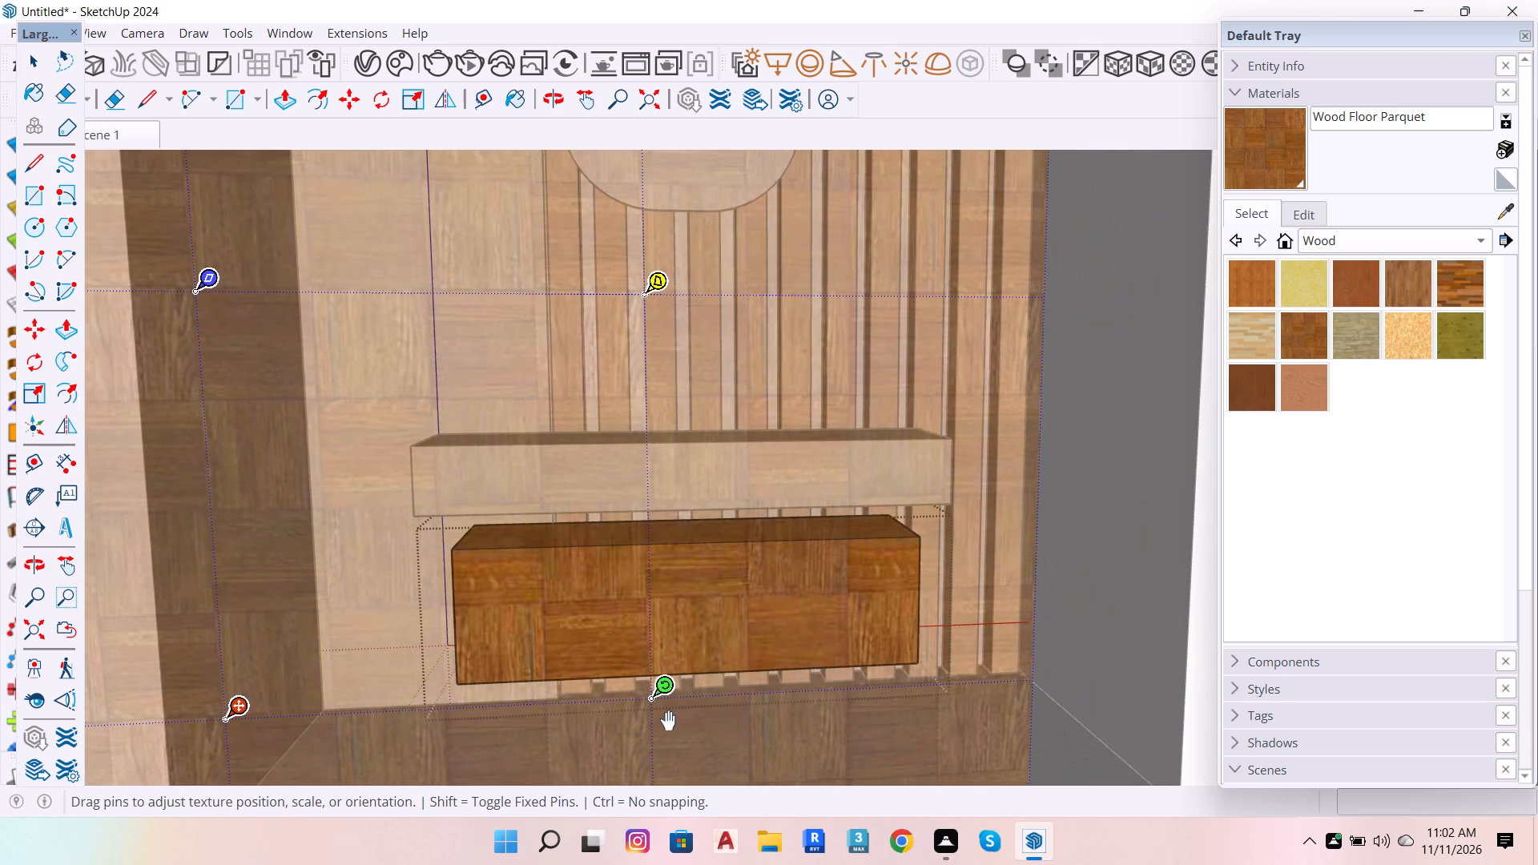
{"action": "left_click_drag", "start_coordinate": [650, 702], "coordinate": [734, 687]}
{"action": "left_click", "coordinate": [753, 688]}
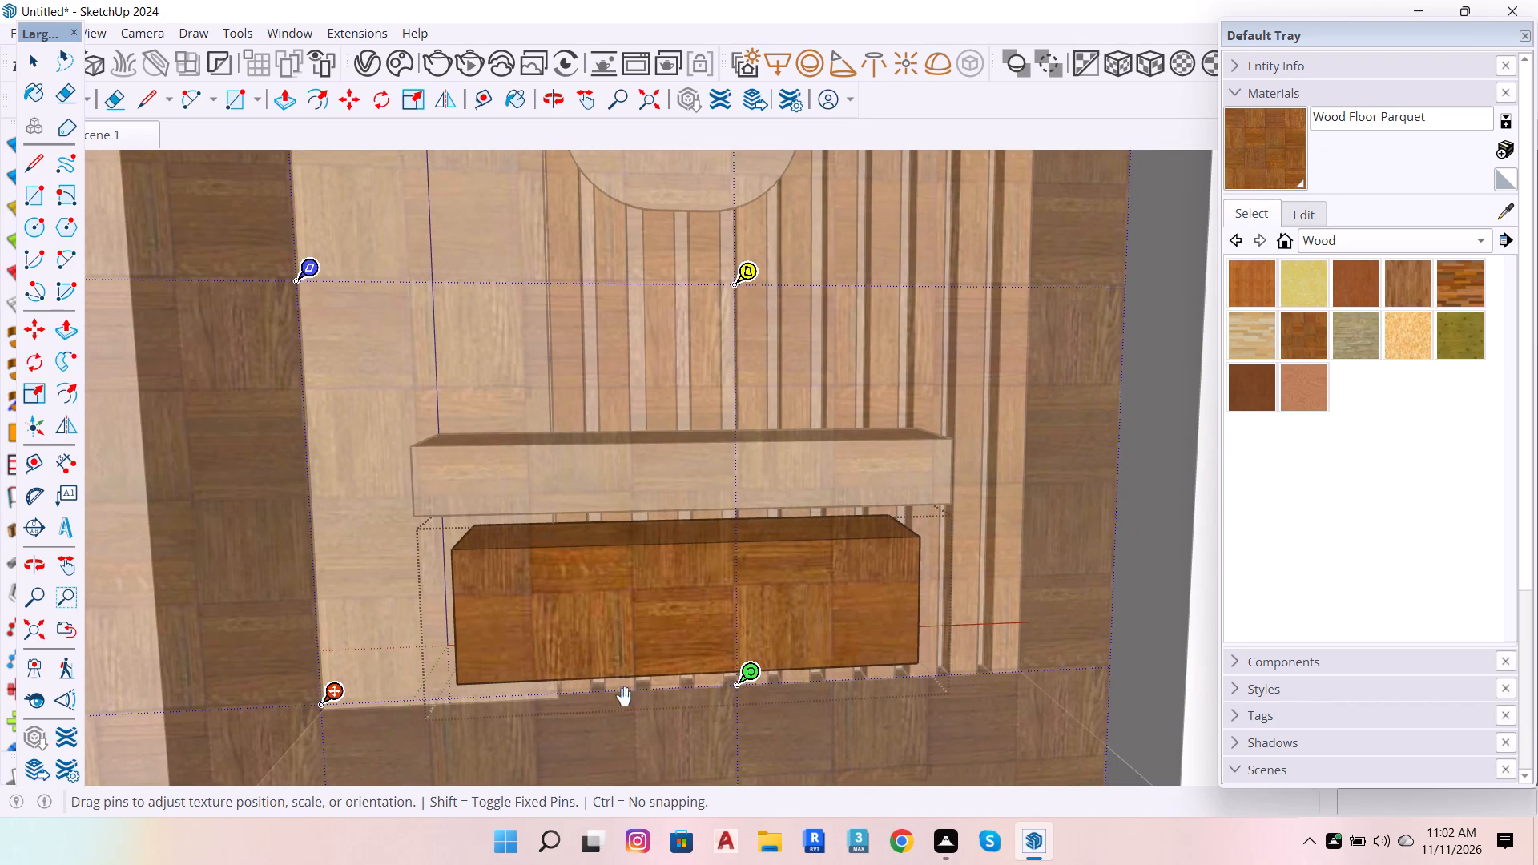
Enlarge the parquet pattern on the lower box's front face with the scale/rotate pin, finish the texture edit, and leave the group.
{"action": "left_click_drag", "start_coordinate": [754, 674], "coordinate": [865, 610]}
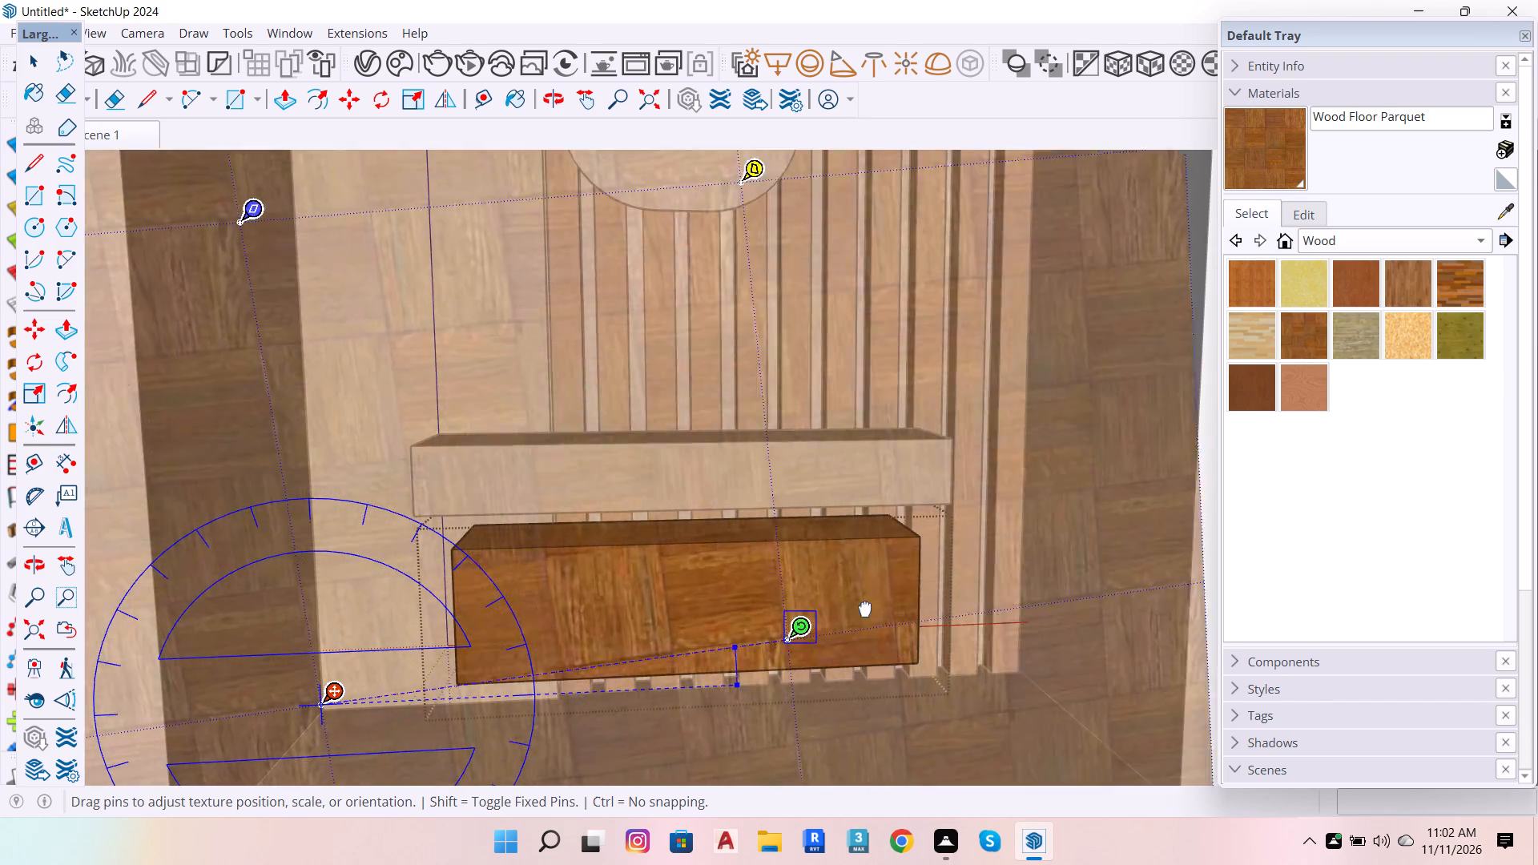
{"action": "left_click_drag", "start_coordinate": [865, 610], "coordinate": [1207, 638]}
{"action": "scroll", "coordinate": [957, 604], "scroll_direction": "down", "scroll_amount": 2}
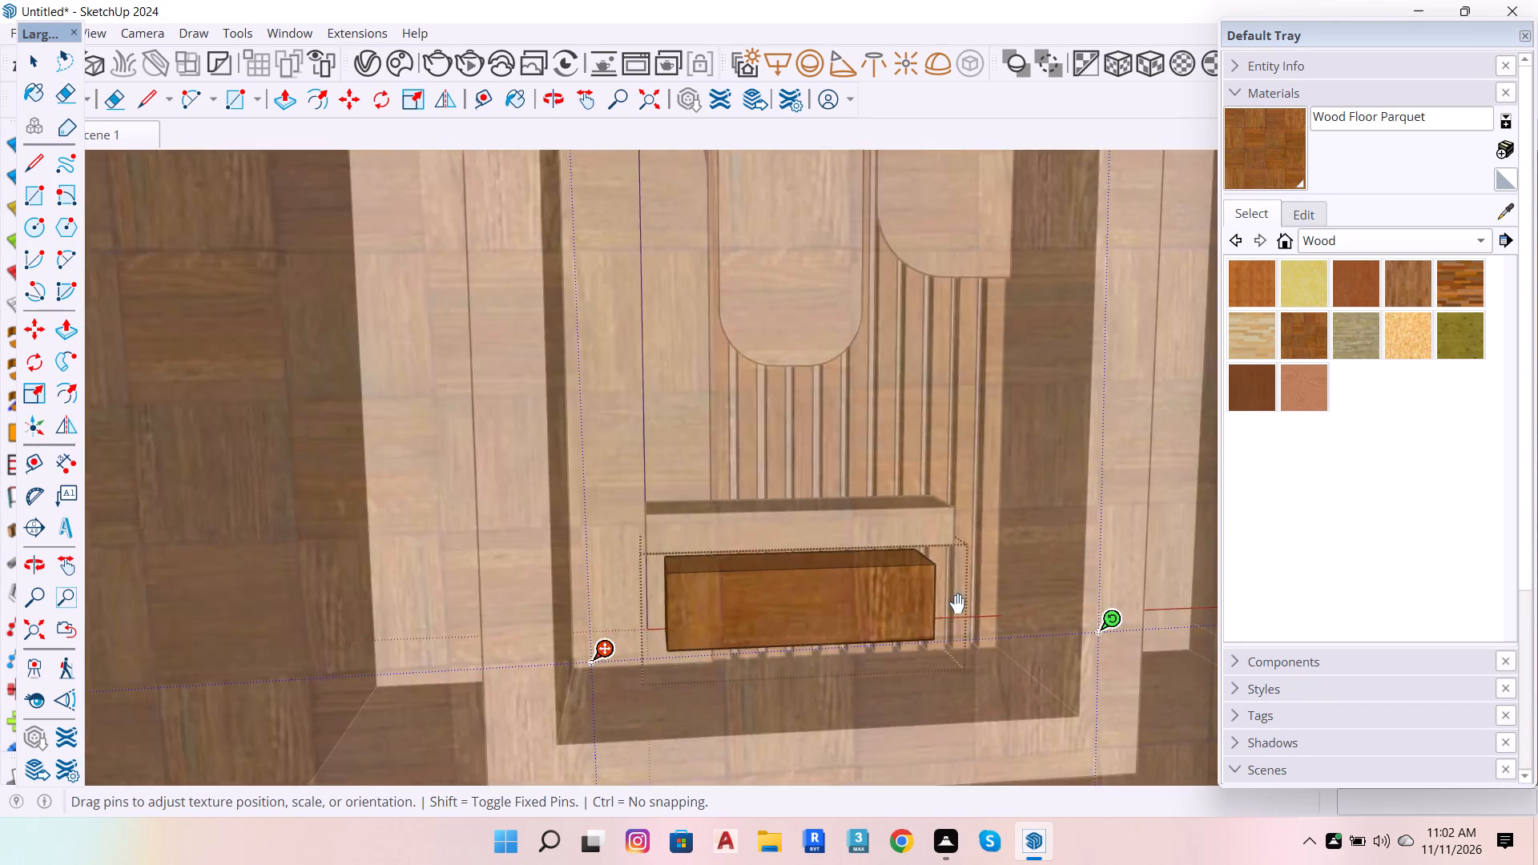
{"action": "scroll", "coordinate": [957, 604], "scroll_direction": "down", "scroll_amount": 11}
{"action": "left_click", "coordinate": [356, 573]}
{"action": "scroll", "coordinate": [1032, 561], "scroll_direction": "up", "scroll_amount": 6}
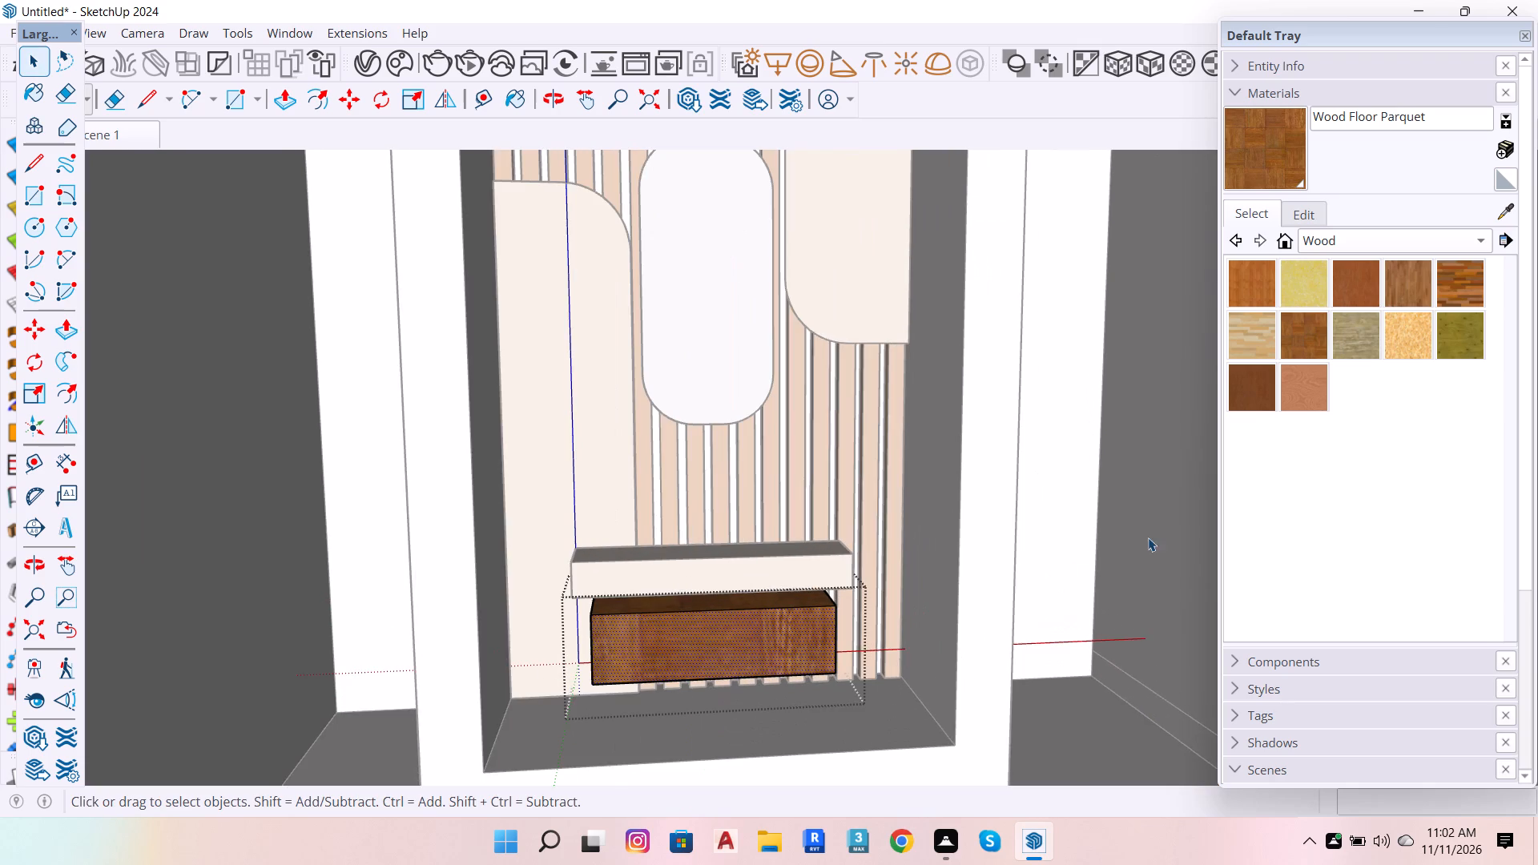
{"action": "left_click", "coordinate": [1149, 537]}
{"action": "scroll", "coordinate": [488, 657], "scroll_direction": "down", "scroll_amount": 7}
{"action": "key", "text": "space"}
{"action": "left_click", "coordinate": [1039, 510]}
{"action": "scroll", "coordinate": [891, 526], "scroll_direction": "down", "scroll_amount": 7}
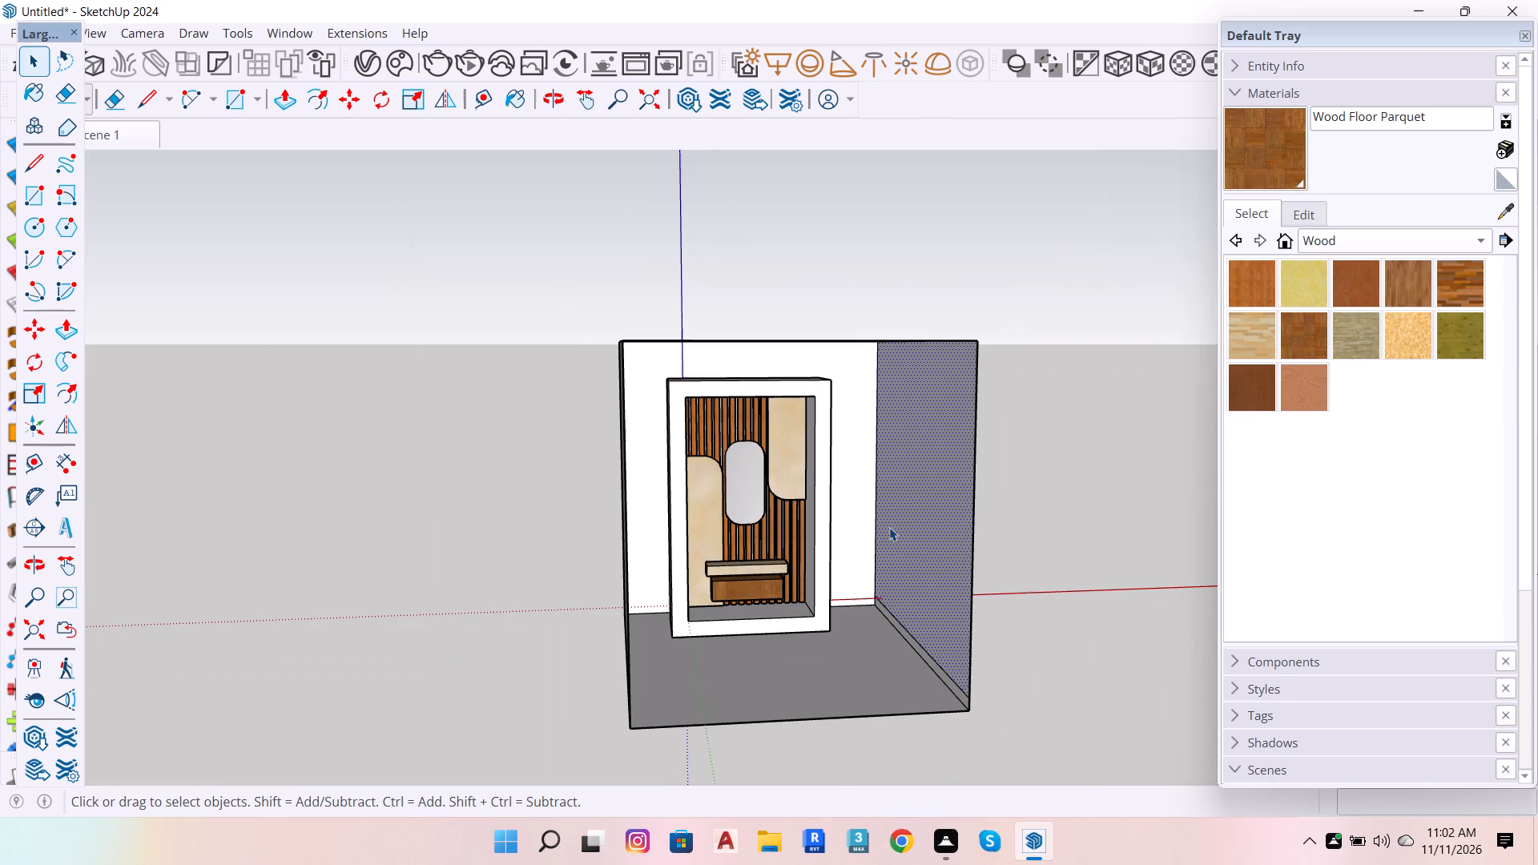
{"action": "left_click", "coordinate": [1166, 487]}
Open the frame around the slatted panel, select all its faces, paint them with Wood Bamboo, and leave the group.
{"action": "scroll", "coordinate": [735, 447], "scroll_direction": "up", "scroll_amount": 5}
{"action": "left_click", "coordinate": [834, 348]}
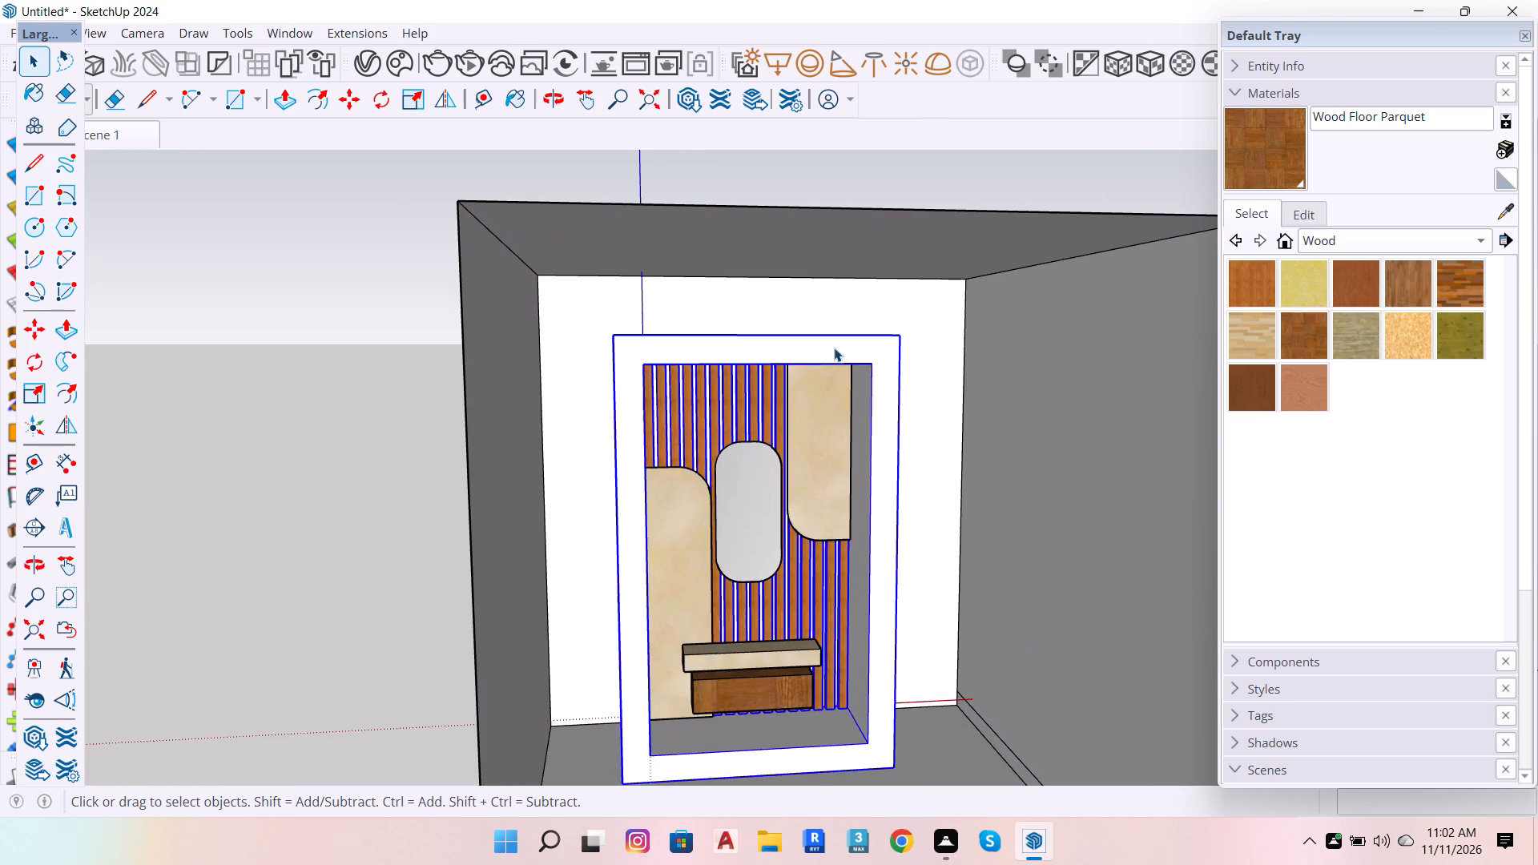
{"action": "scroll", "coordinate": [834, 348], "scroll_direction": "up", "scroll_amount": 5}
{"action": "double_click", "coordinate": [834, 347]}
{"action": "left_click", "coordinate": [834, 347]}
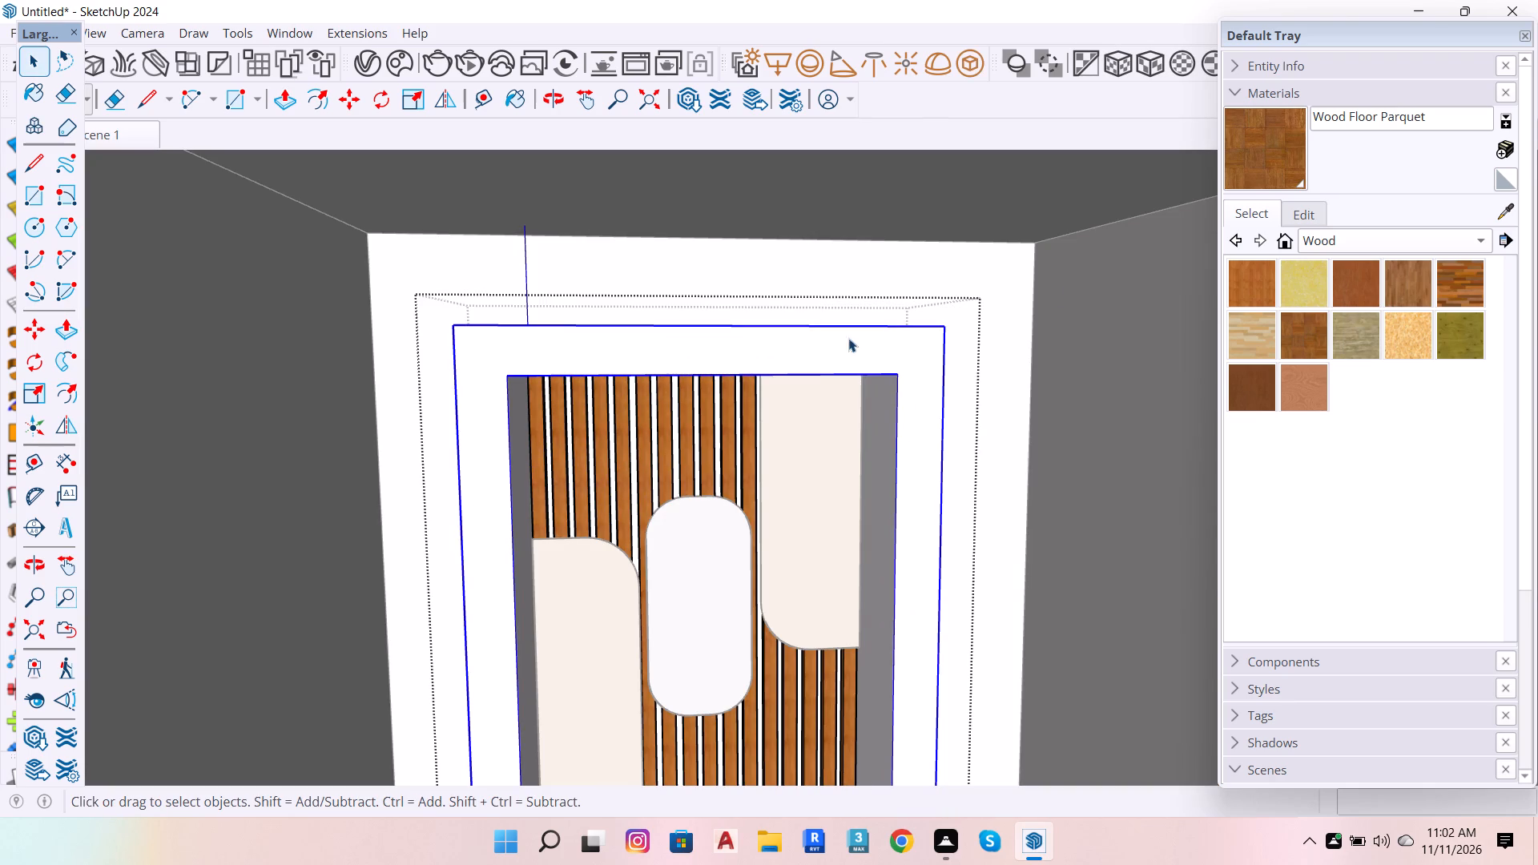
{"action": "left_click", "coordinate": [1252, 275]}
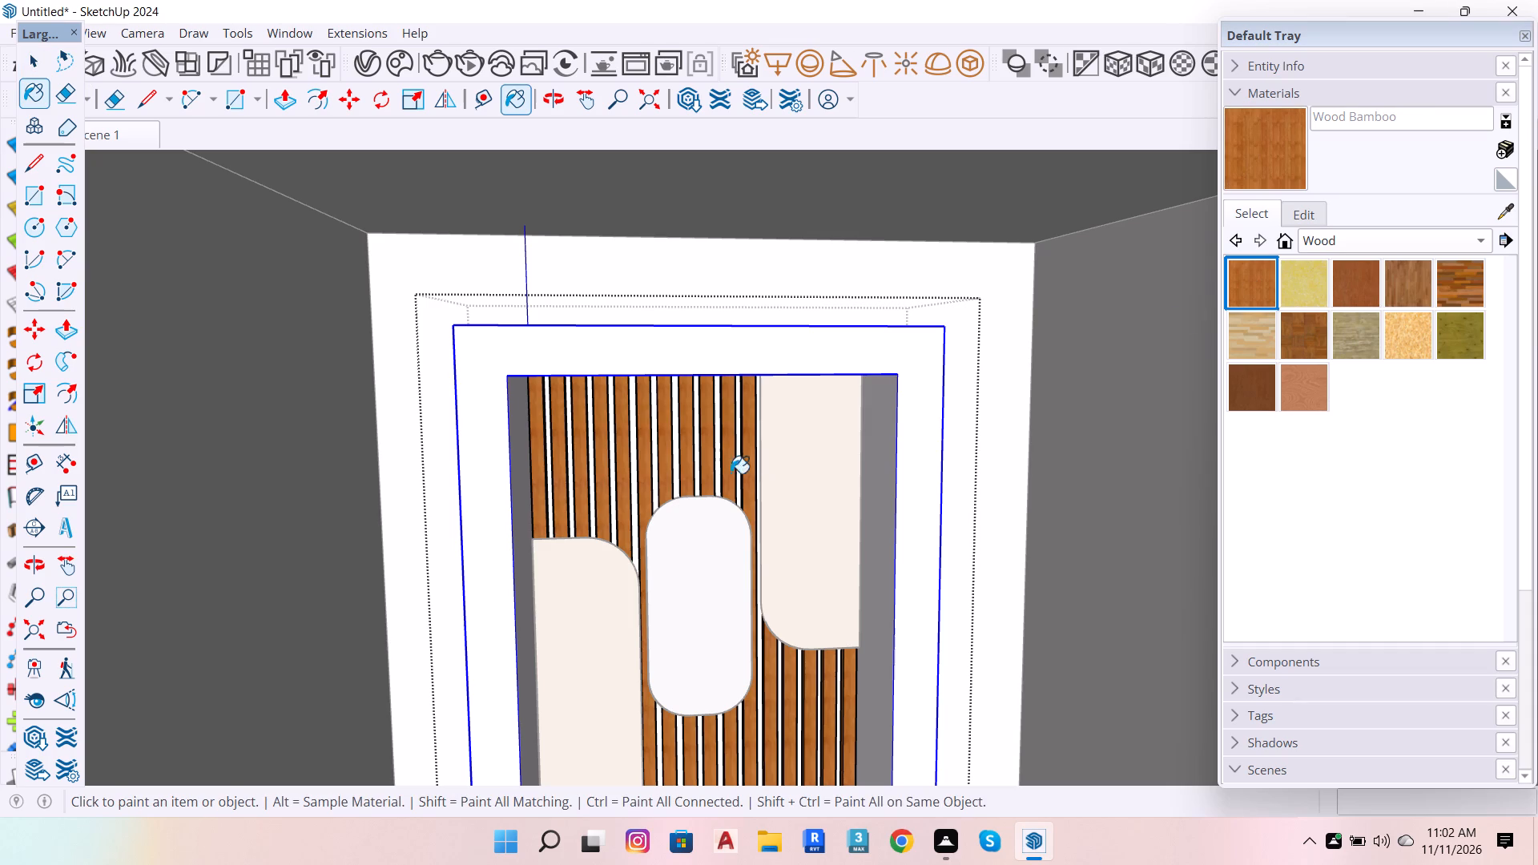
{"action": "left_click", "coordinate": [932, 409]}
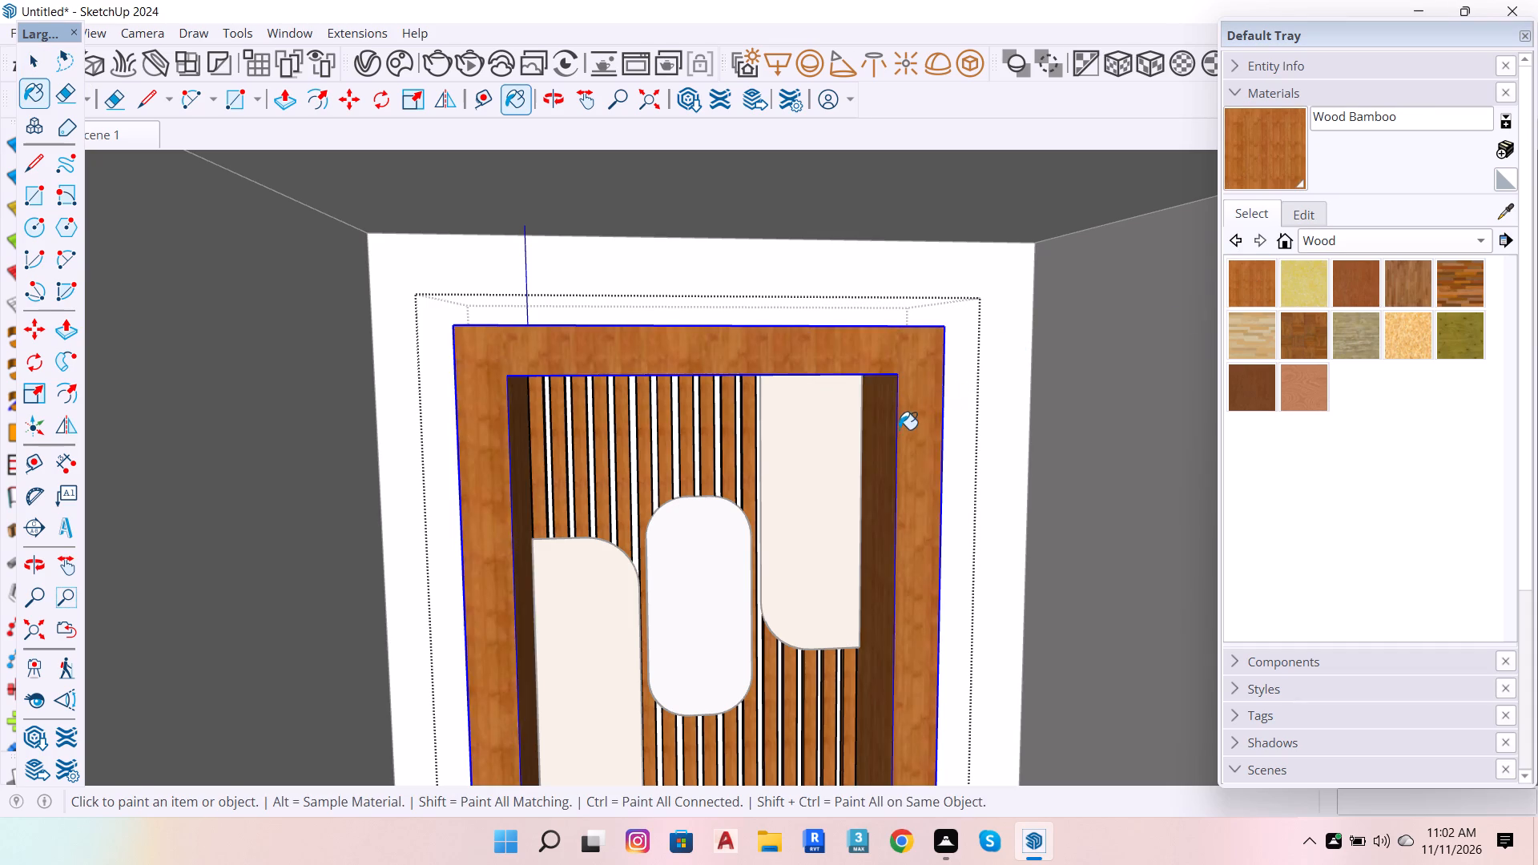
{"action": "scroll", "coordinate": [893, 437], "scroll_direction": "up", "scroll_amount": 5}
{"action": "key", "text": "space"}
{"action": "scroll", "coordinate": [809, 426], "scroll_direction": "down", "scroll_amount": 12}
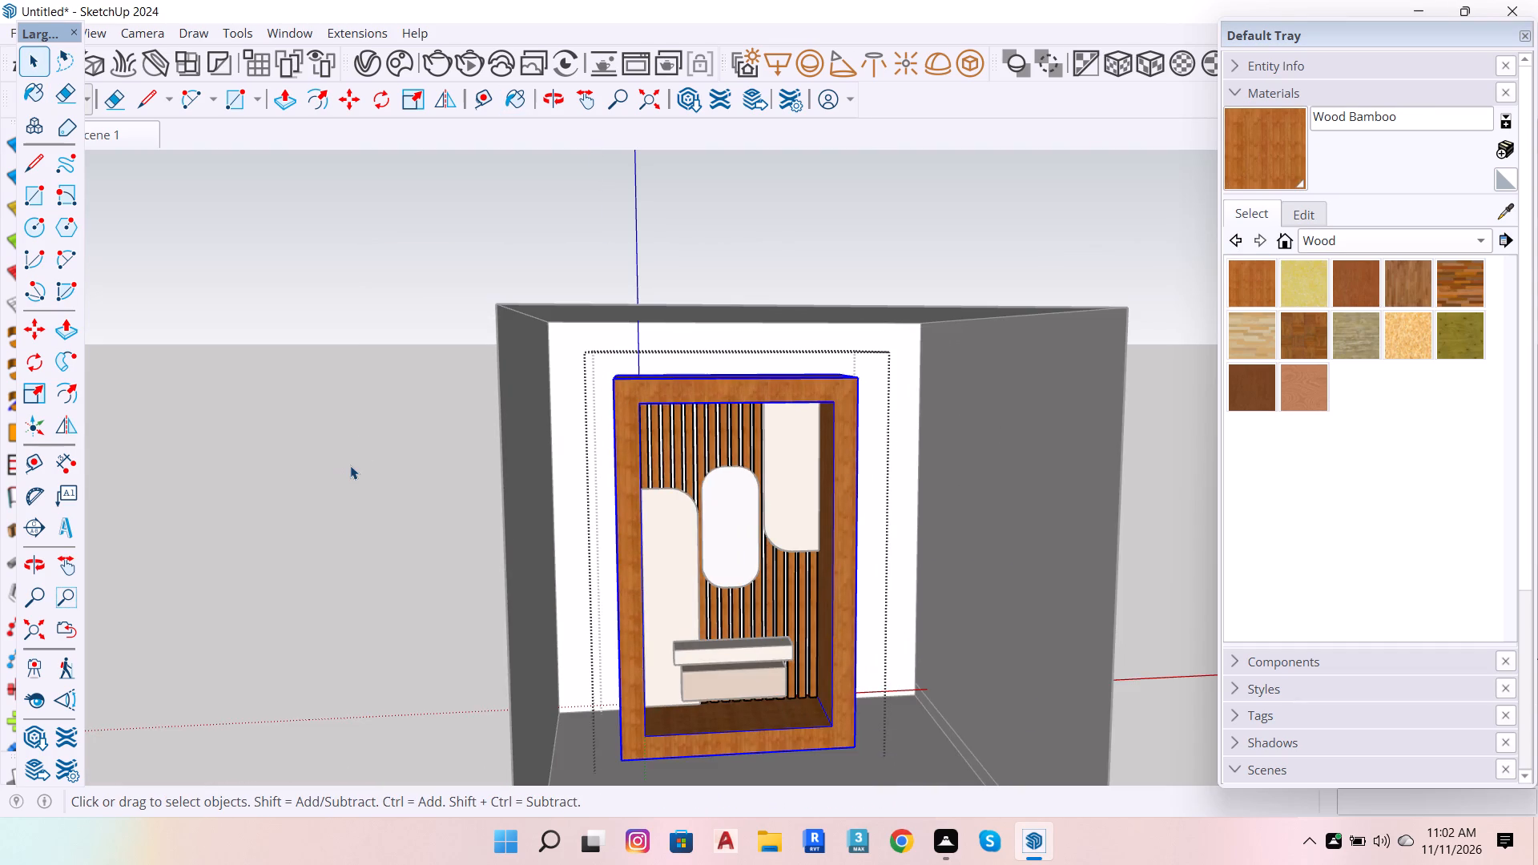
{"action": "left_click", "coordinate": [350, 465]}
Examine the wood-painted frame in the room, including the upper inner face above the slats.
{"action": "scroll", "coordinate": [802, 473], "scroll_direction": "down", "scroll_amount": 7}
{"action": "scroll", "coordinate": [892, 597], "scroll_direction": "up", "scroll_amount": 4}
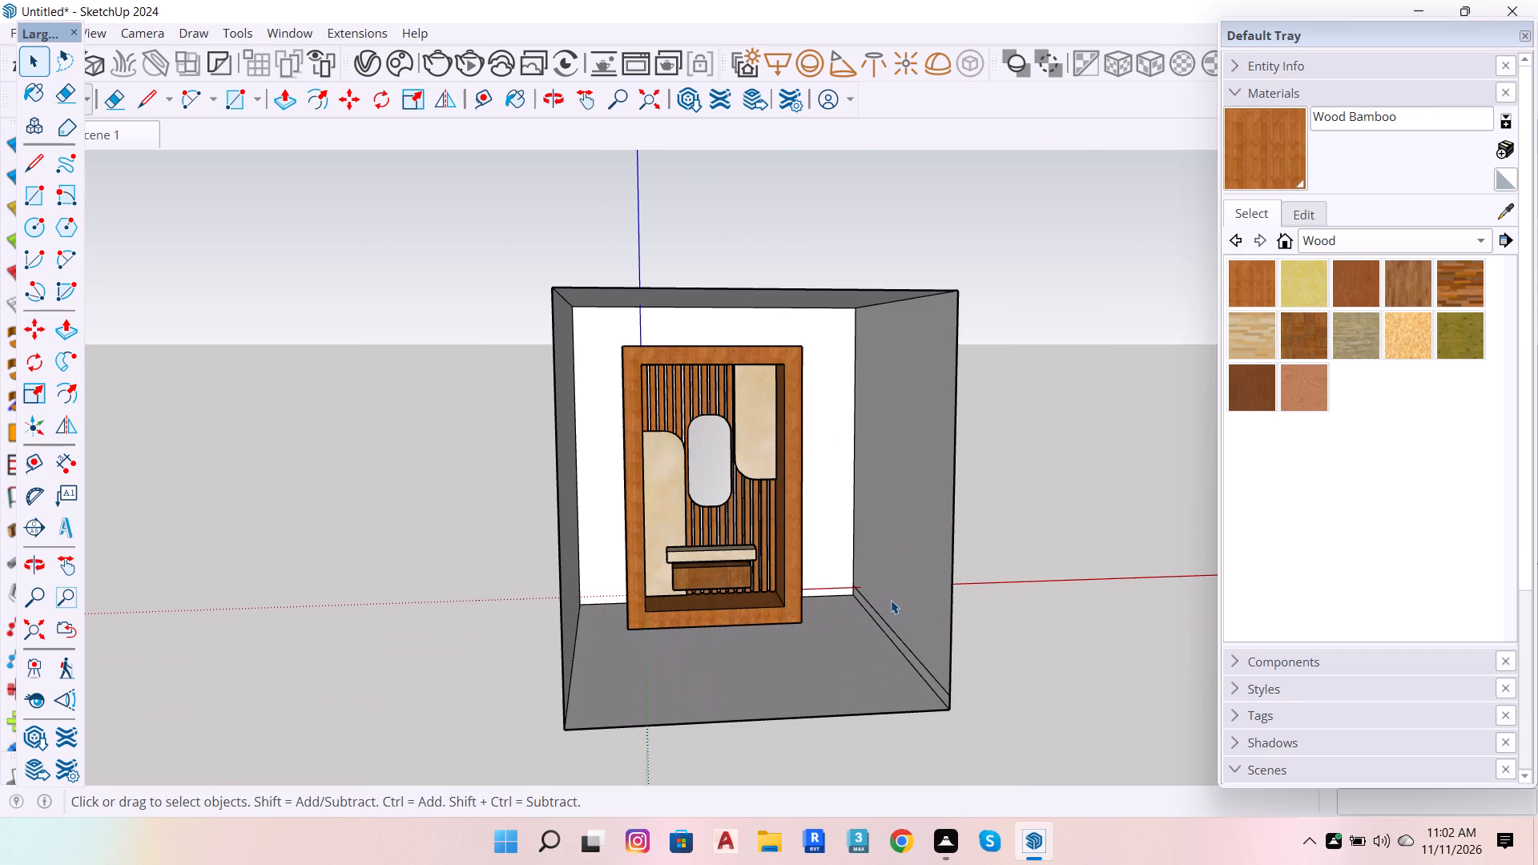
{"action": "scroll", "coordinate": [817, 348], "scroll_direction": "up", "scroll_amount": 6}
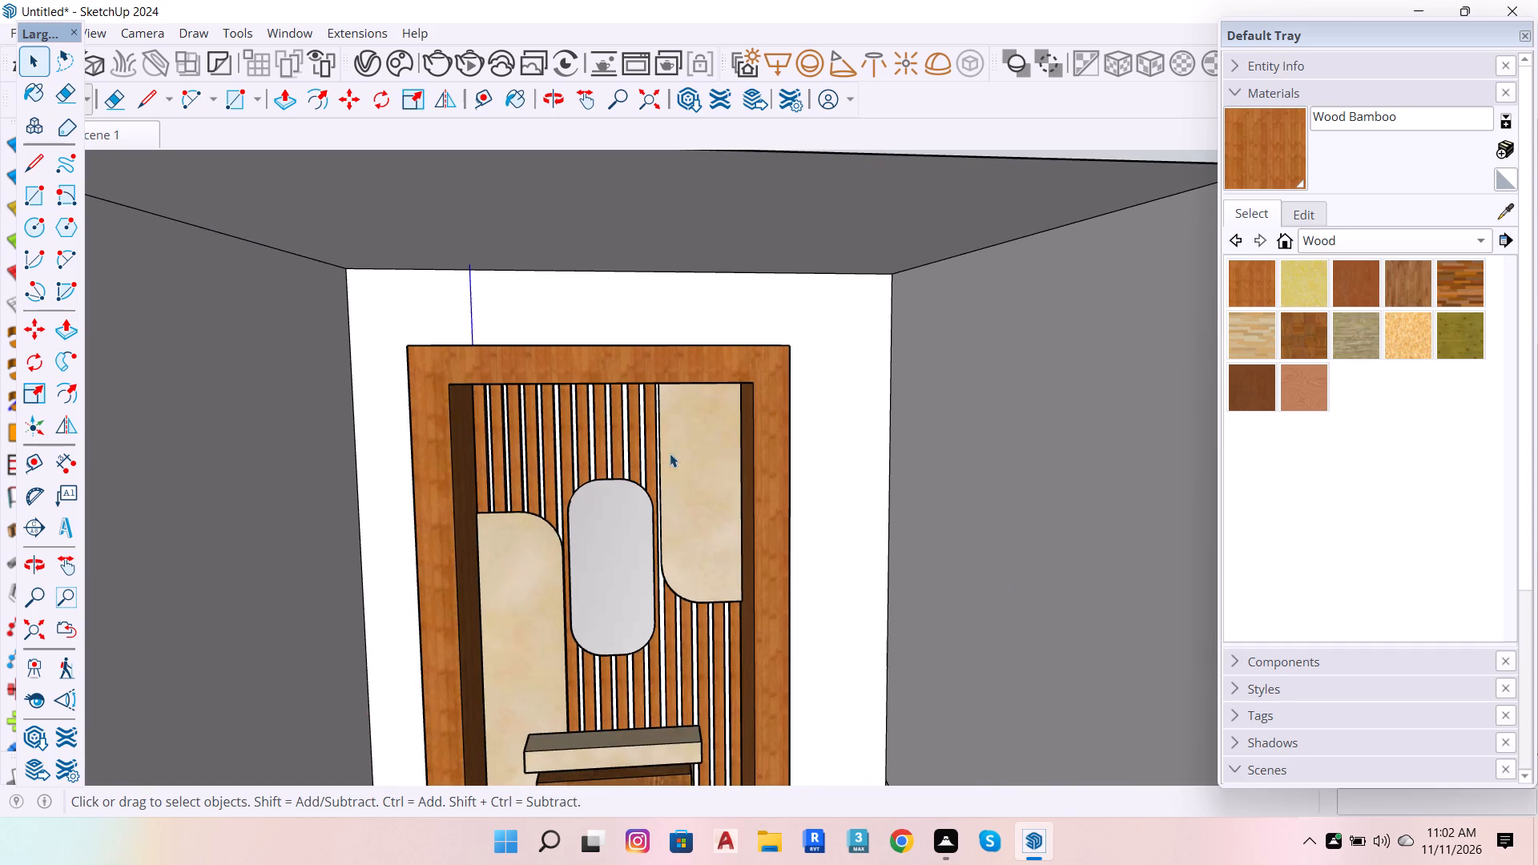
{"action": "key", "text": "o"}
{"action": "left_click_drag", "start_coordinate": [607, 449], "coordinate": [631, 227]}
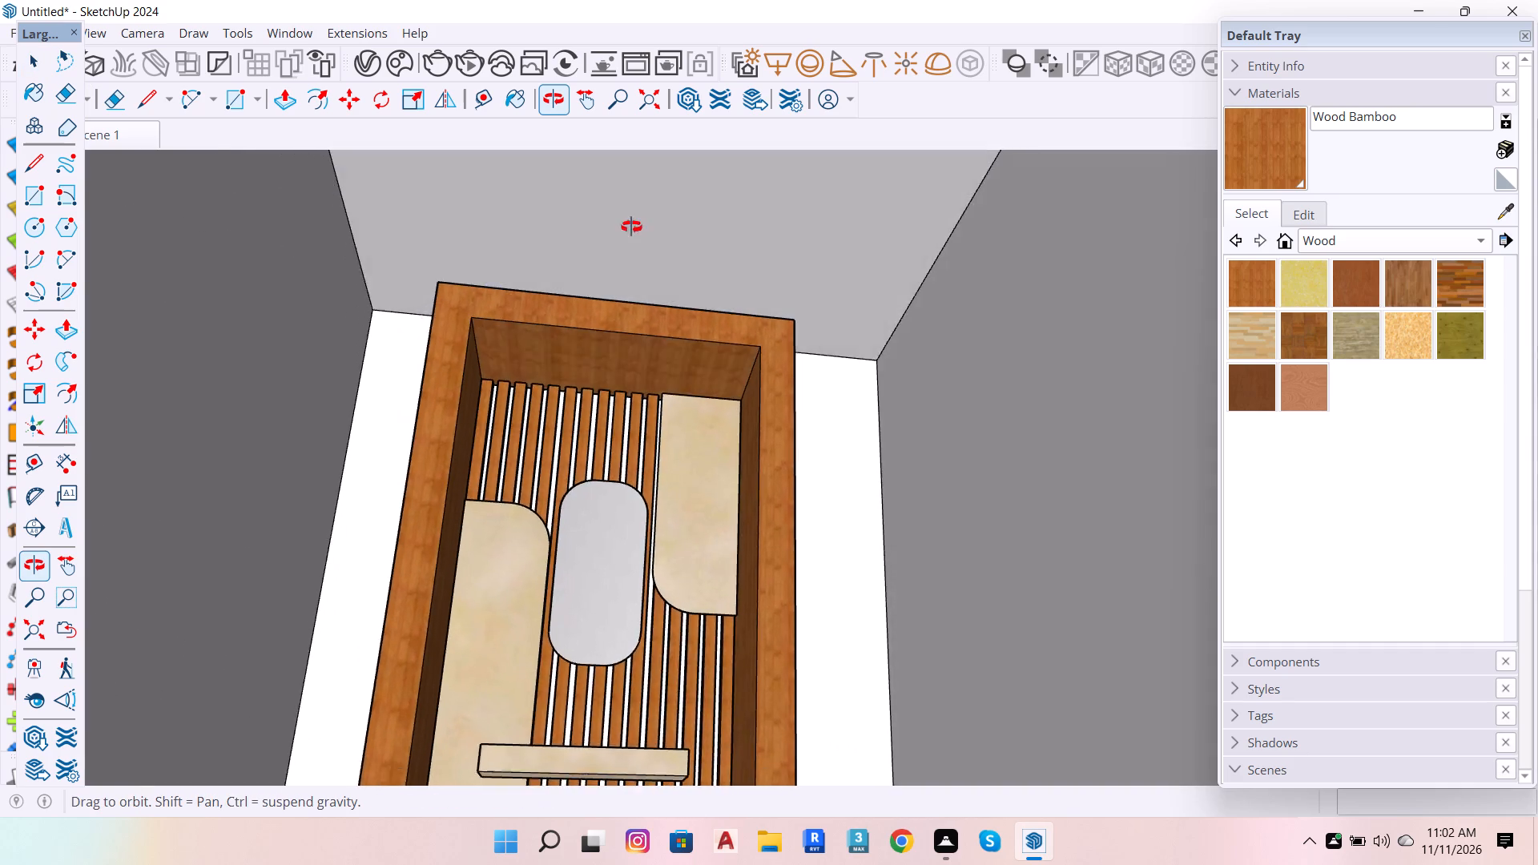
{"action": "left_click_drag", "start_coordinate": [631, 227], "coordinate": [633, 181]}
{"action": "scroll", "coordinate": [846, 353], "scroll_direction": "up", "scroll_amount": 6}
{"action": "scroll", "coordinate": [737, 368], "scroll_direction": "down", "scroll_amount": 5}
{"action": "key", "text": "space"}
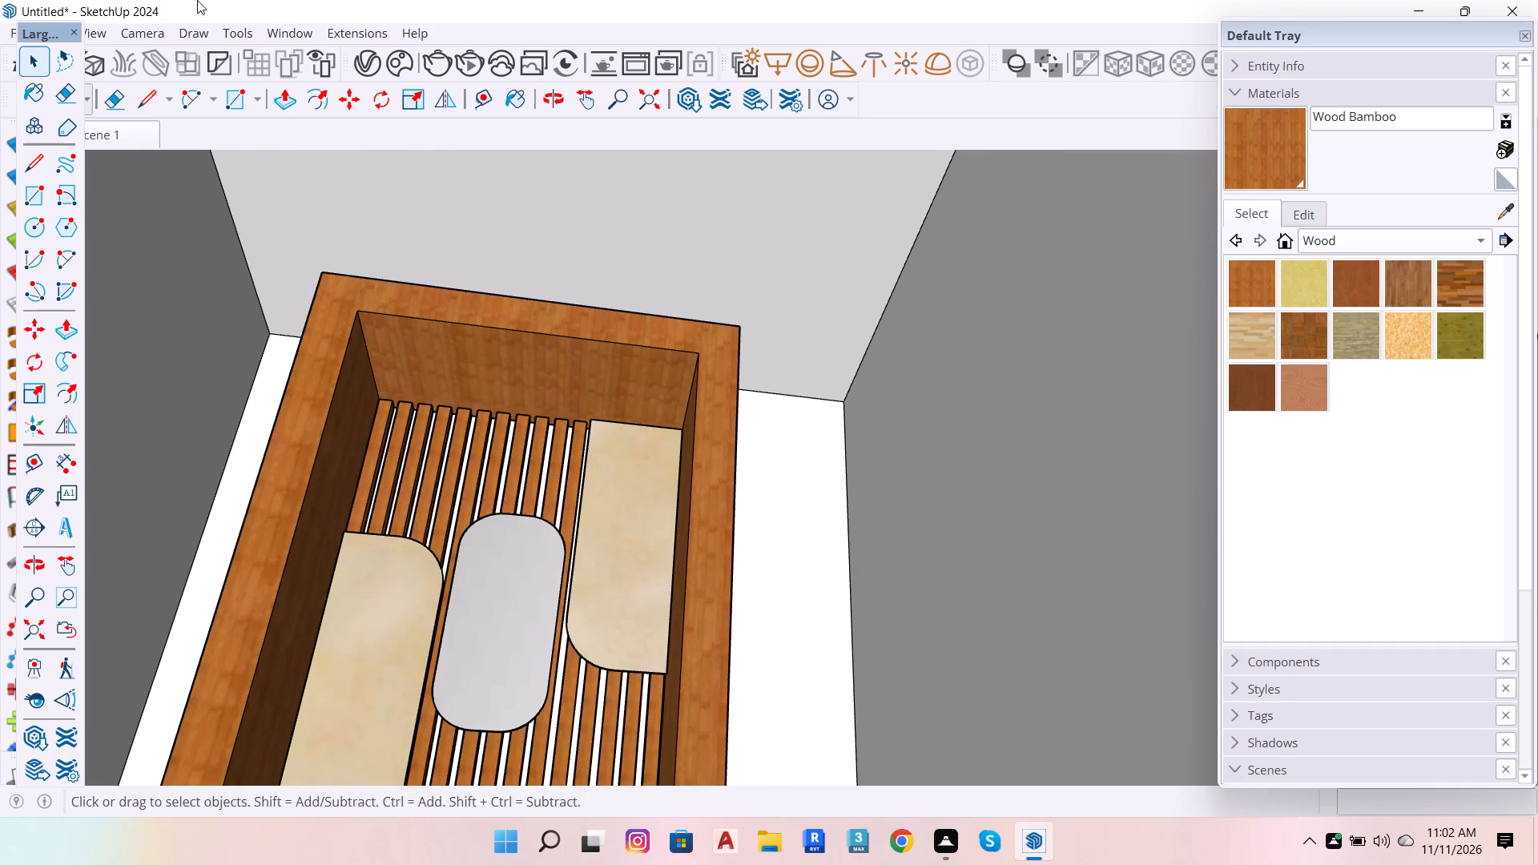
Open the Chaos Cosmos Browser, skim its linked troubleshooting page in Chrome after accepting all cookies, and close both windows.
{"action": "left_click", "coordinate": [412, 57]}
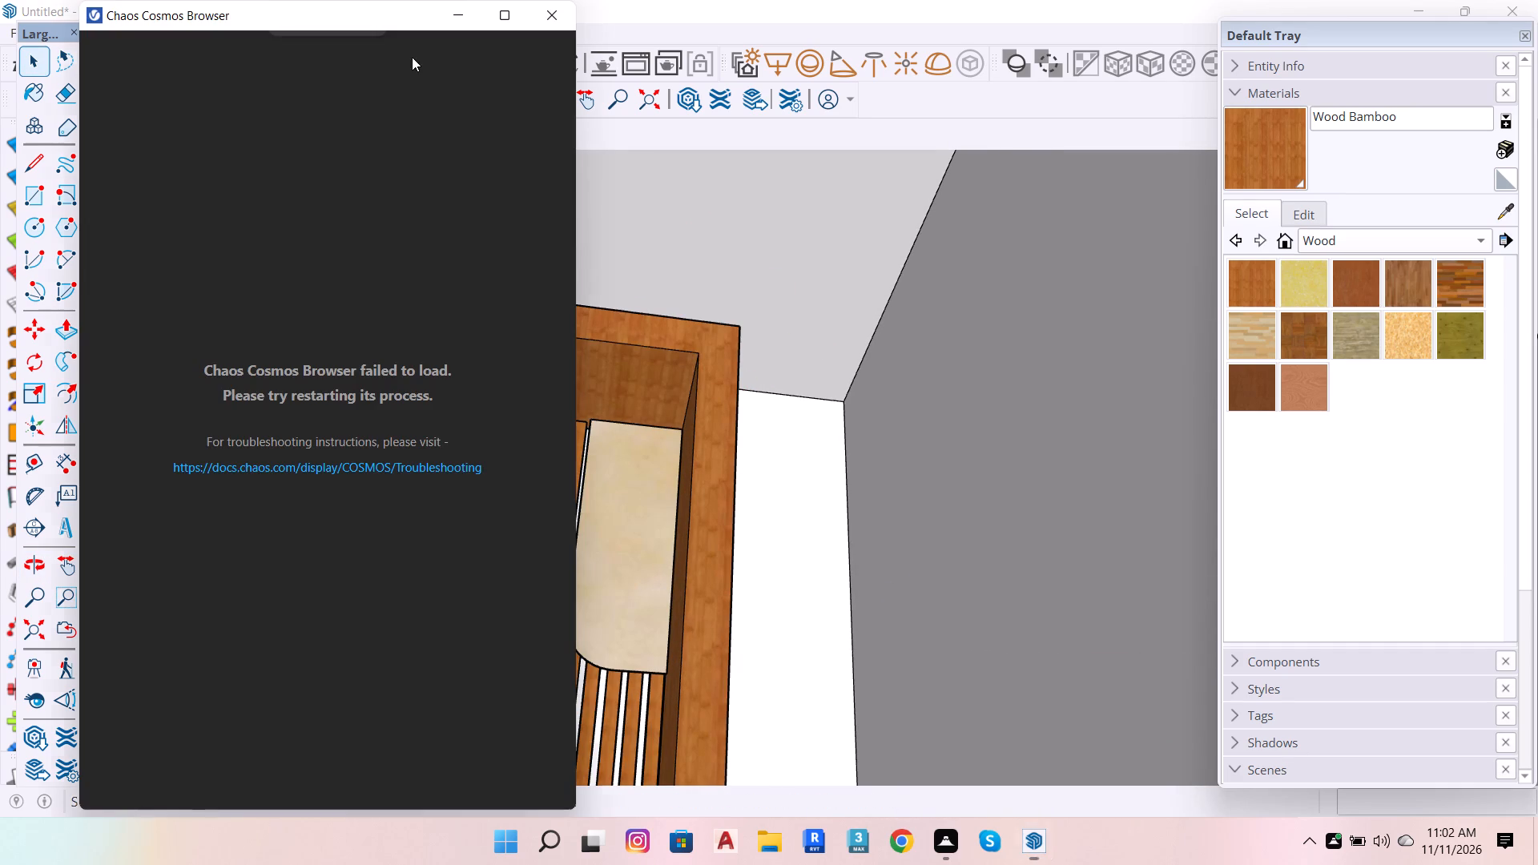
{"action": "left_click", "coordinate": [388, 466]}
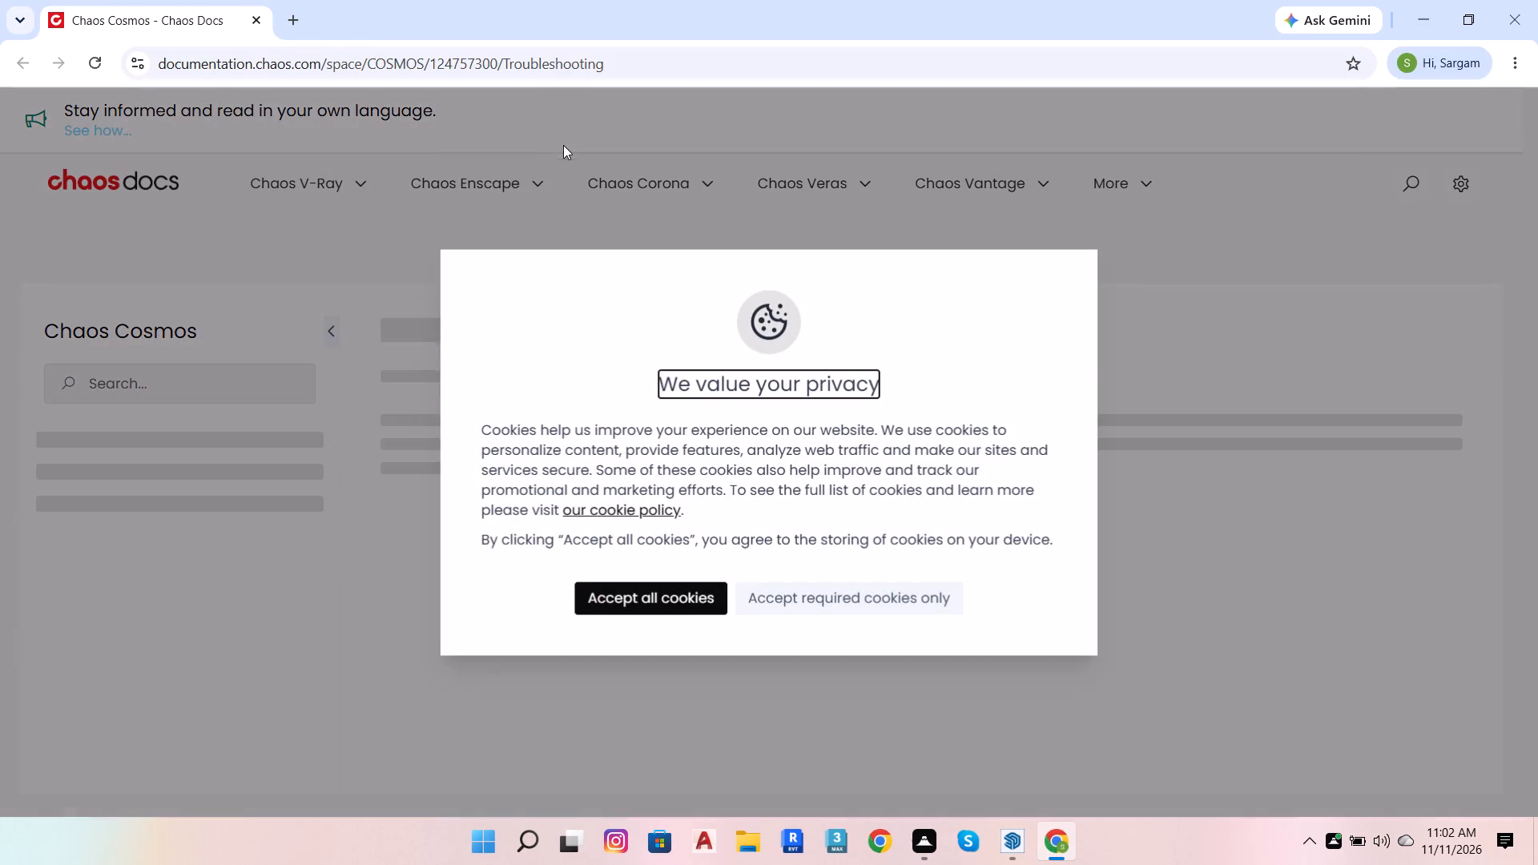
{"action": "left_click", "coordinate": [663, 592]}
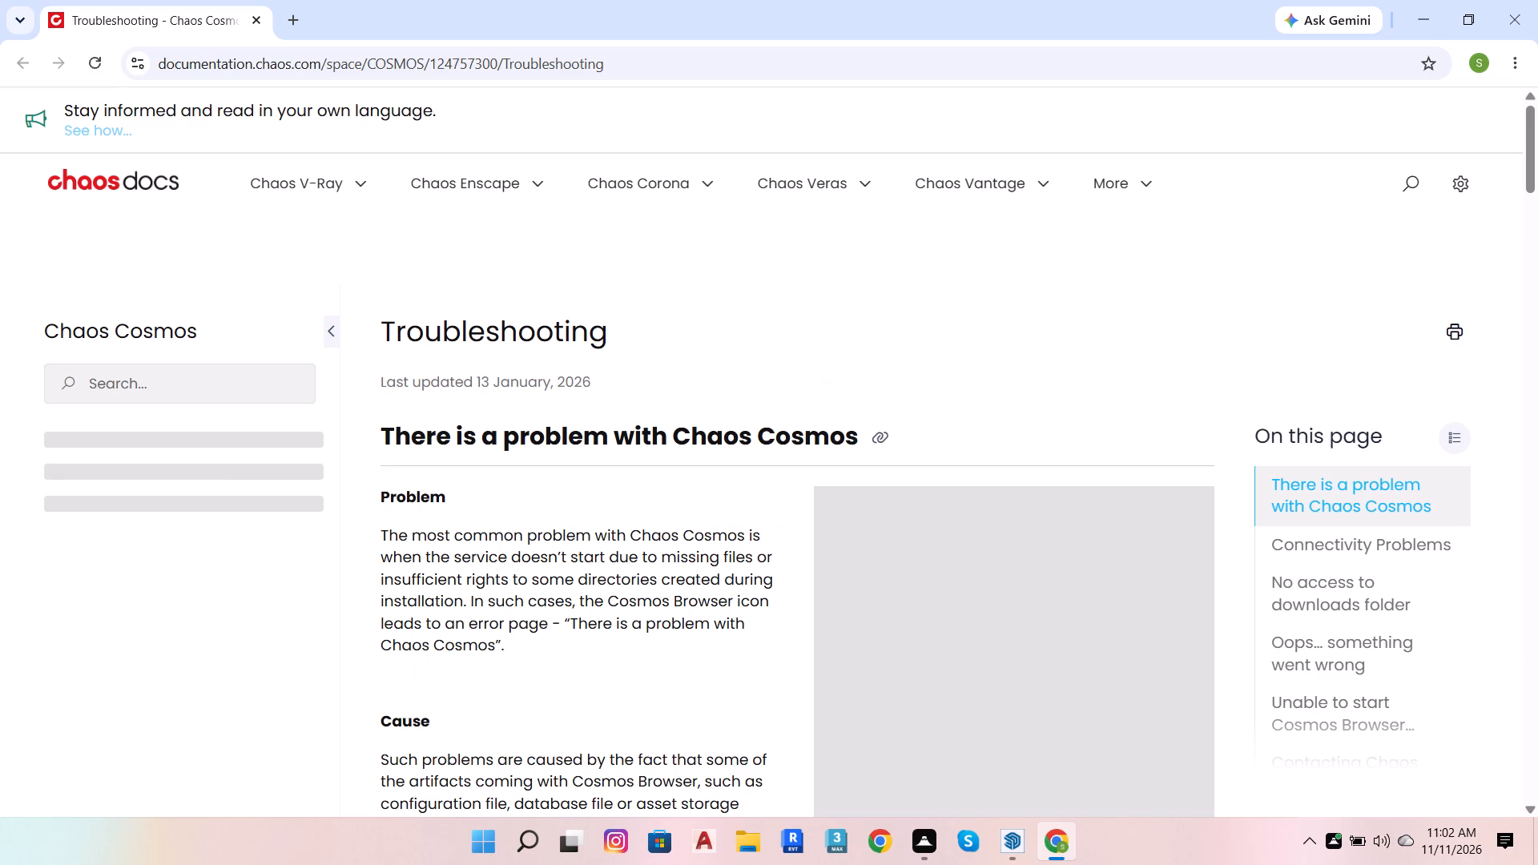
{"action": "scroll", "coordinate": [727, 371], "scroll_direction": "down", "scroll_amount": 11}
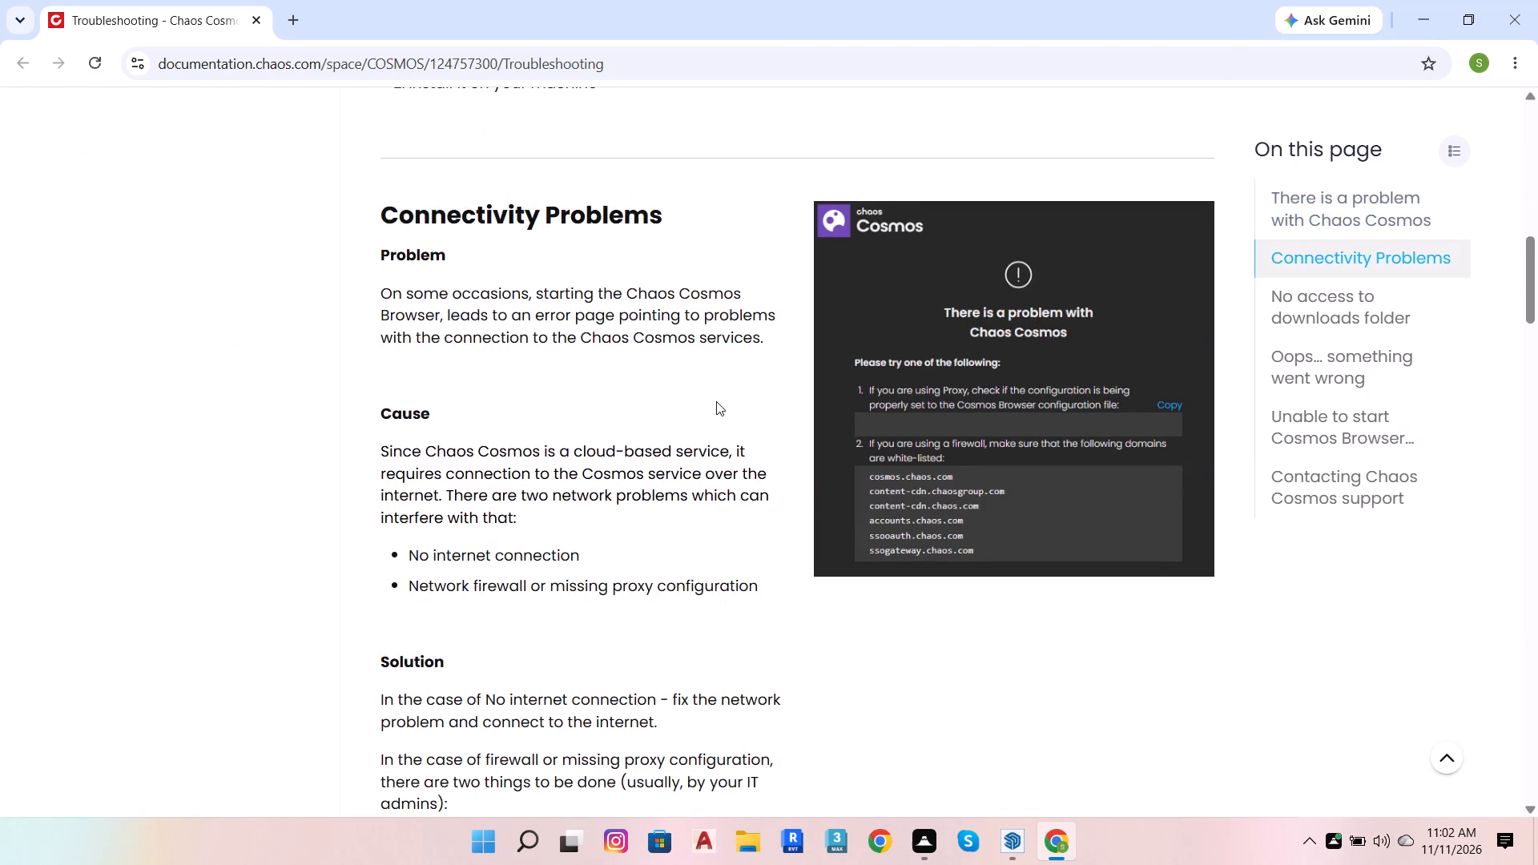
{"action": "scroll", "coordinate": [716, 401], "scroll_direction": "down", "scroll_amount": 15}
{"action": "scroll", "coordinate": [716, 398], "scroll_direction": "down", "scroll_amount": 7}
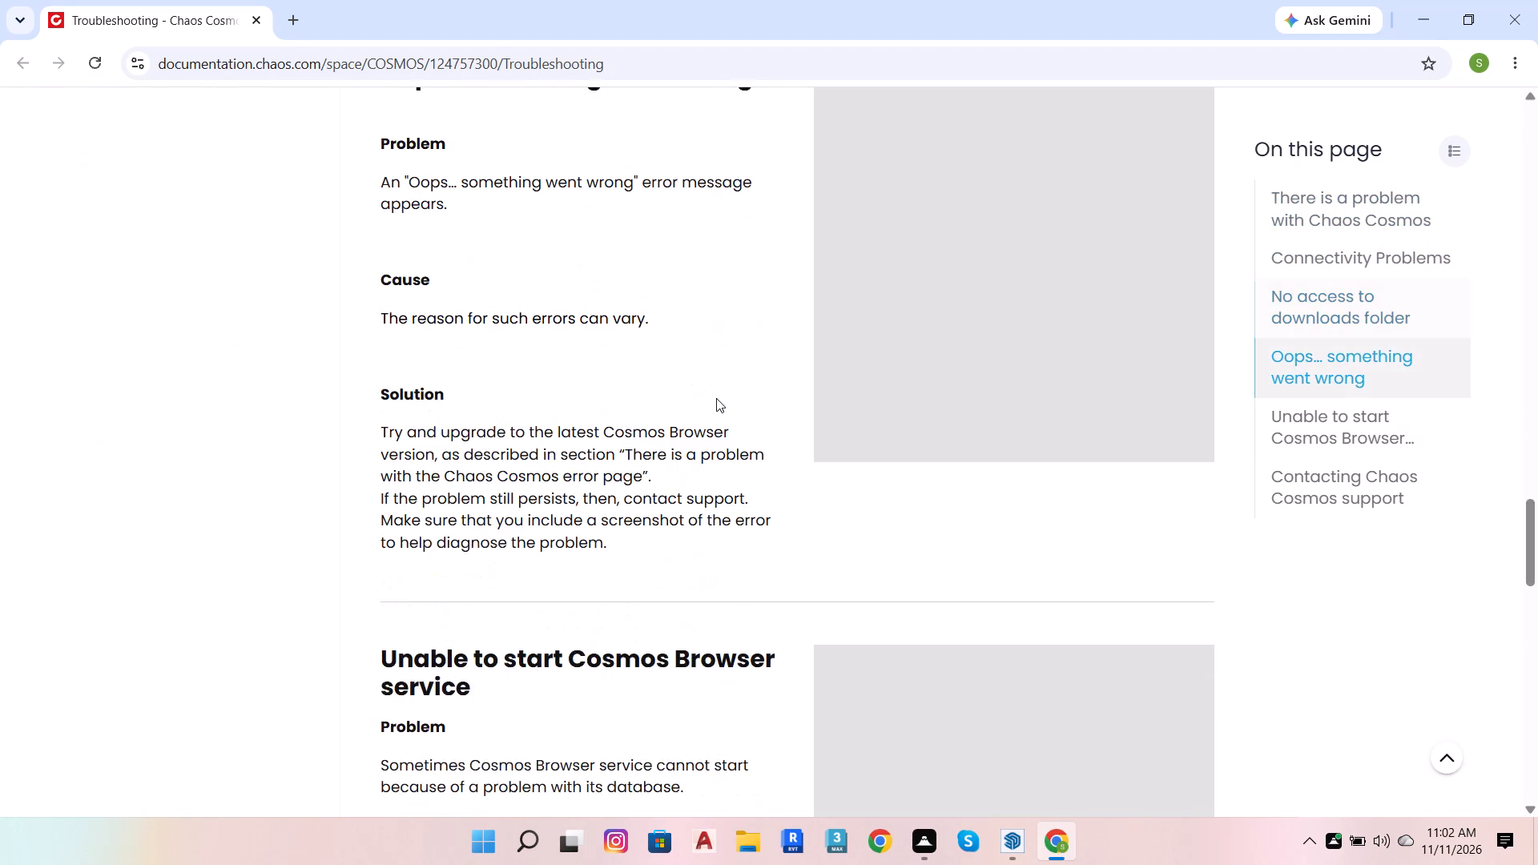
{"action": "scroll", "coordinate": [716, 398], "scroll_direction": "down", "scroll_amount": 6}
{"action": "left_click", "coordinate": [1537, 0]}
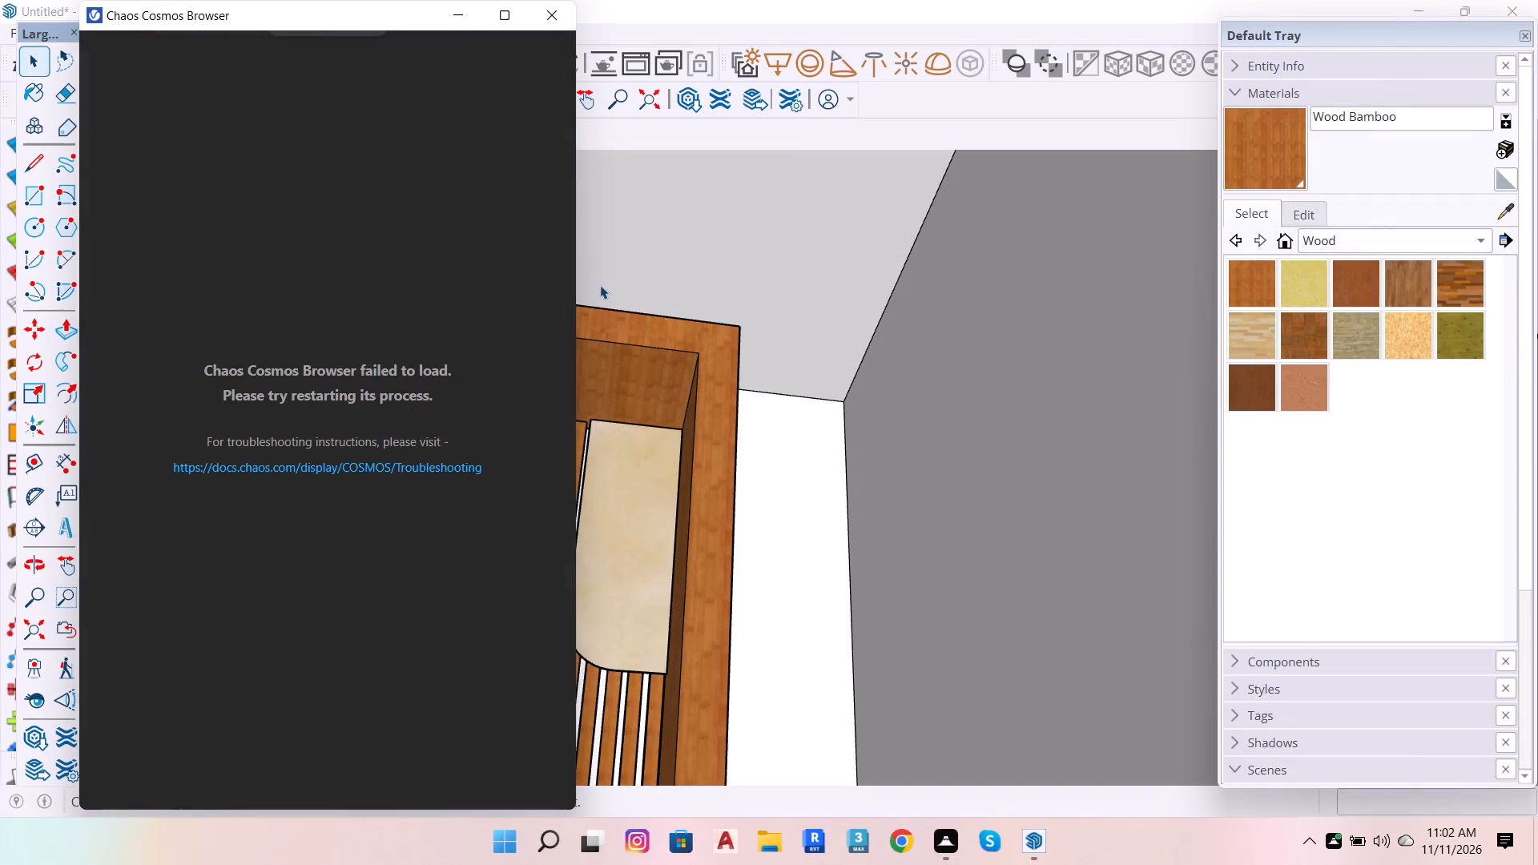
{"action": "left_click", "coordinate": [432, 471]}
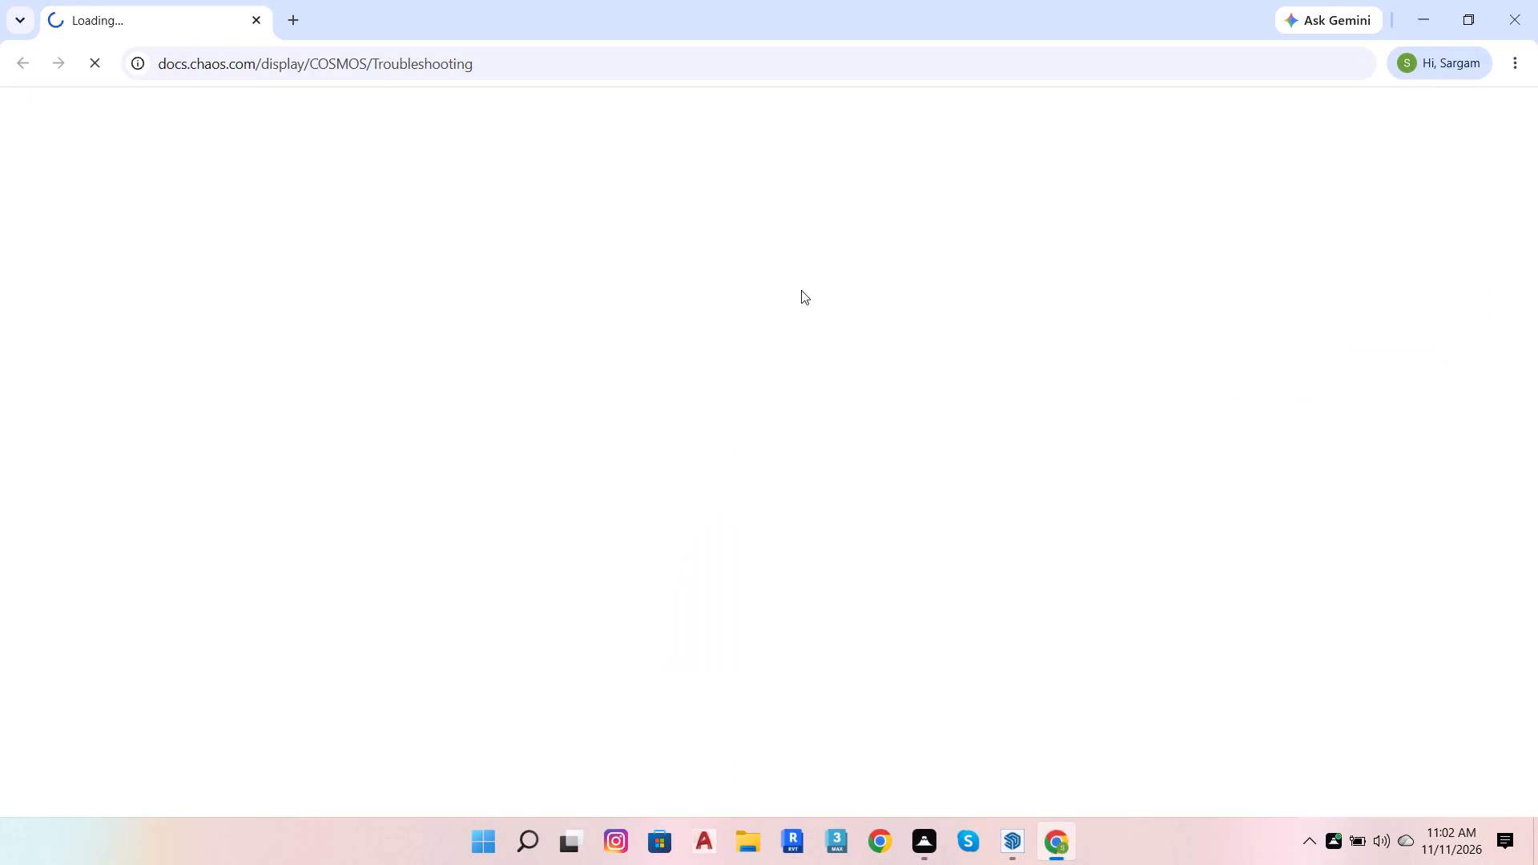
{"action": "left_click", "coordinate": [1537, 0]}
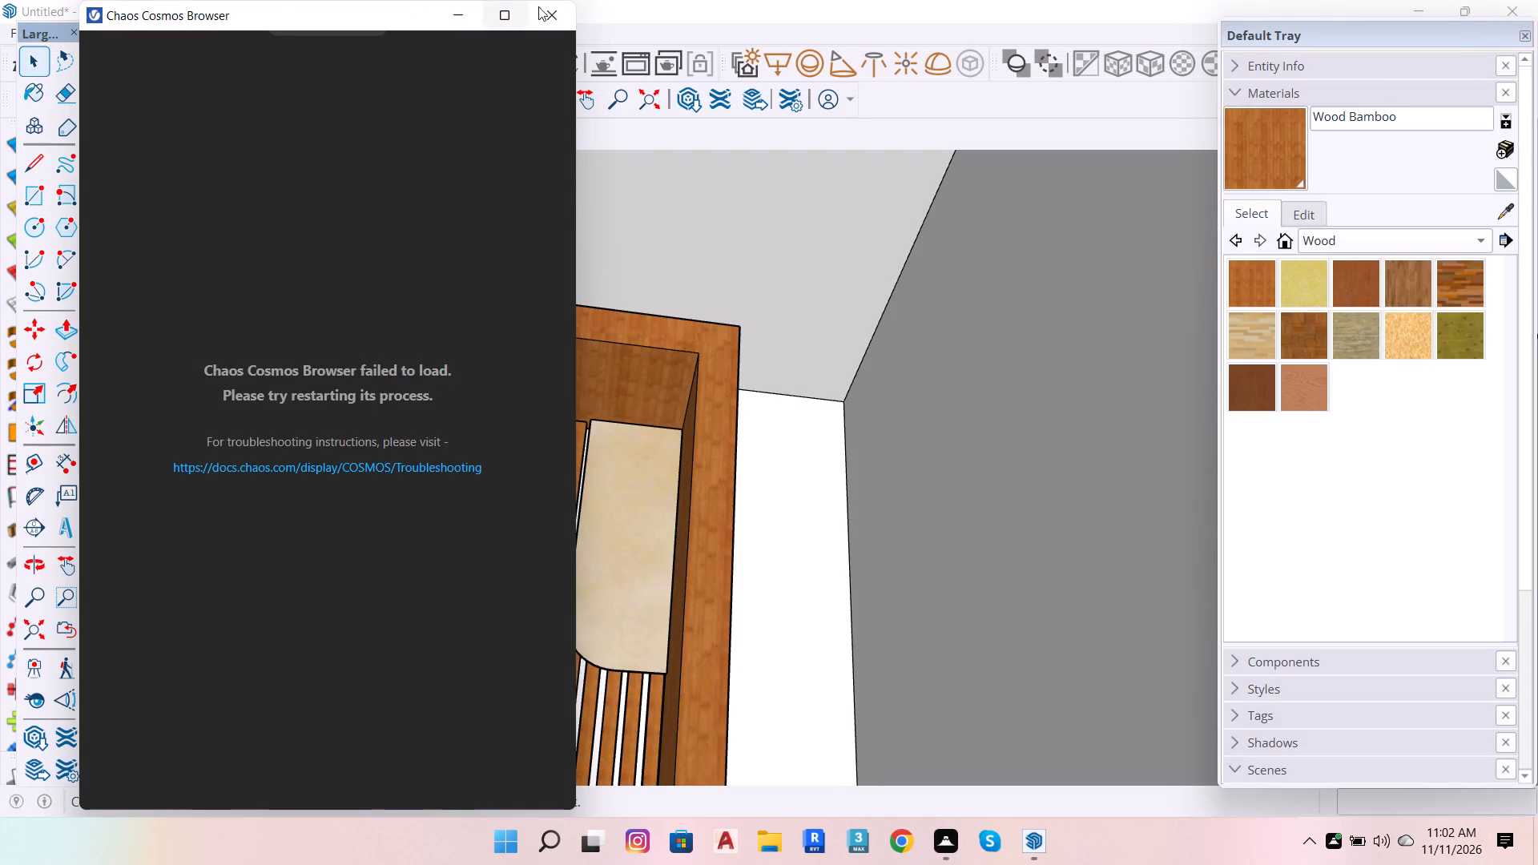
{"action": "left_click", "coordinate": [554, 11]}
Open the V-Ray Asset Editor, retry the Chaos Cosmos Browser, and reopen its troubleshooting page in Chrome.
{"action": "left_click", "coordinate": [374, 61]}
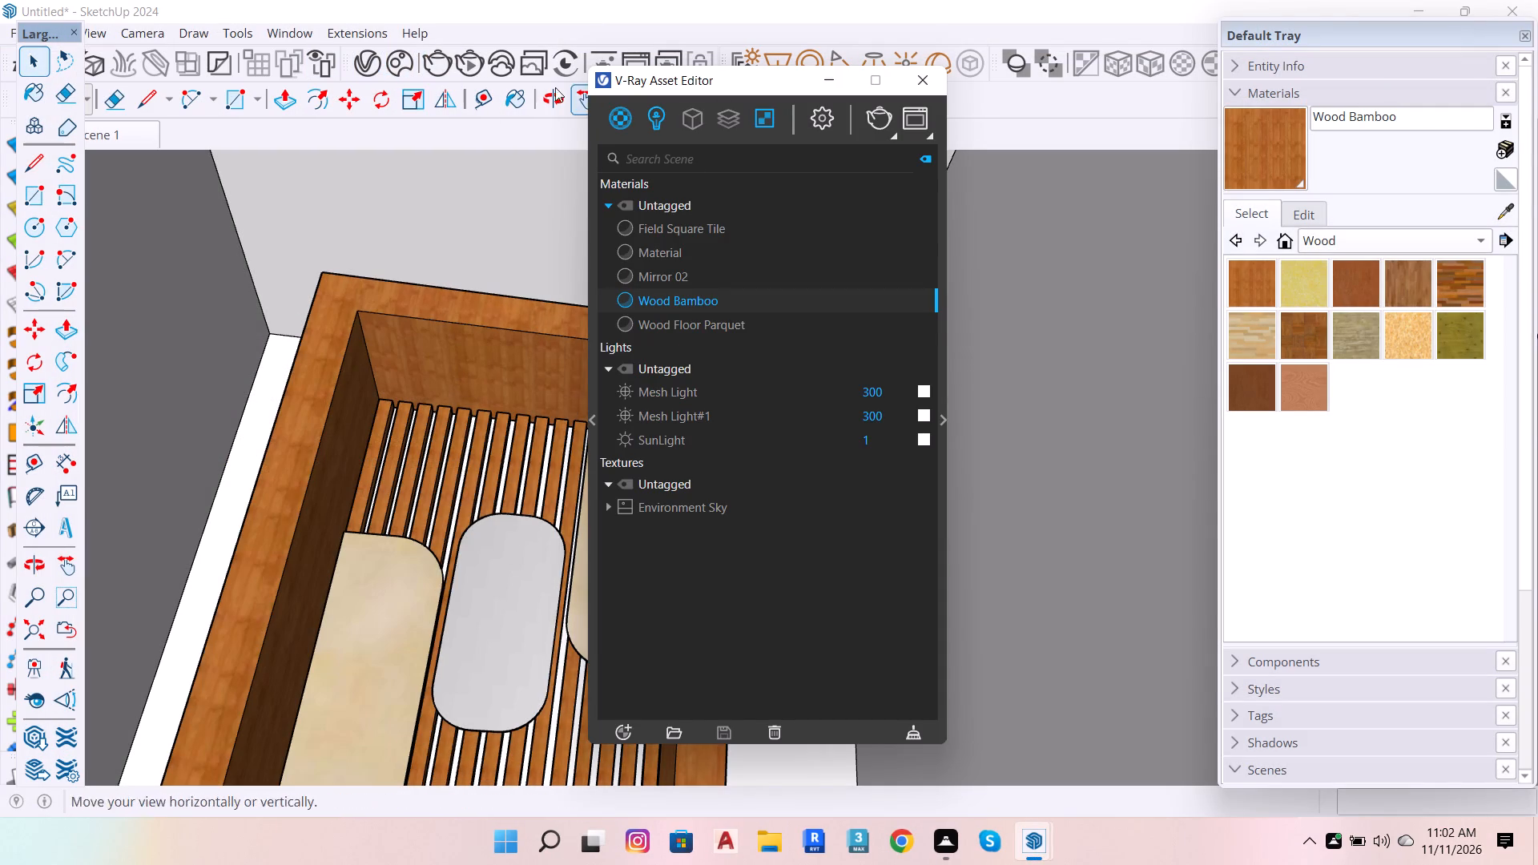
{"action": "left_click", "coordinate": [395, 56]}
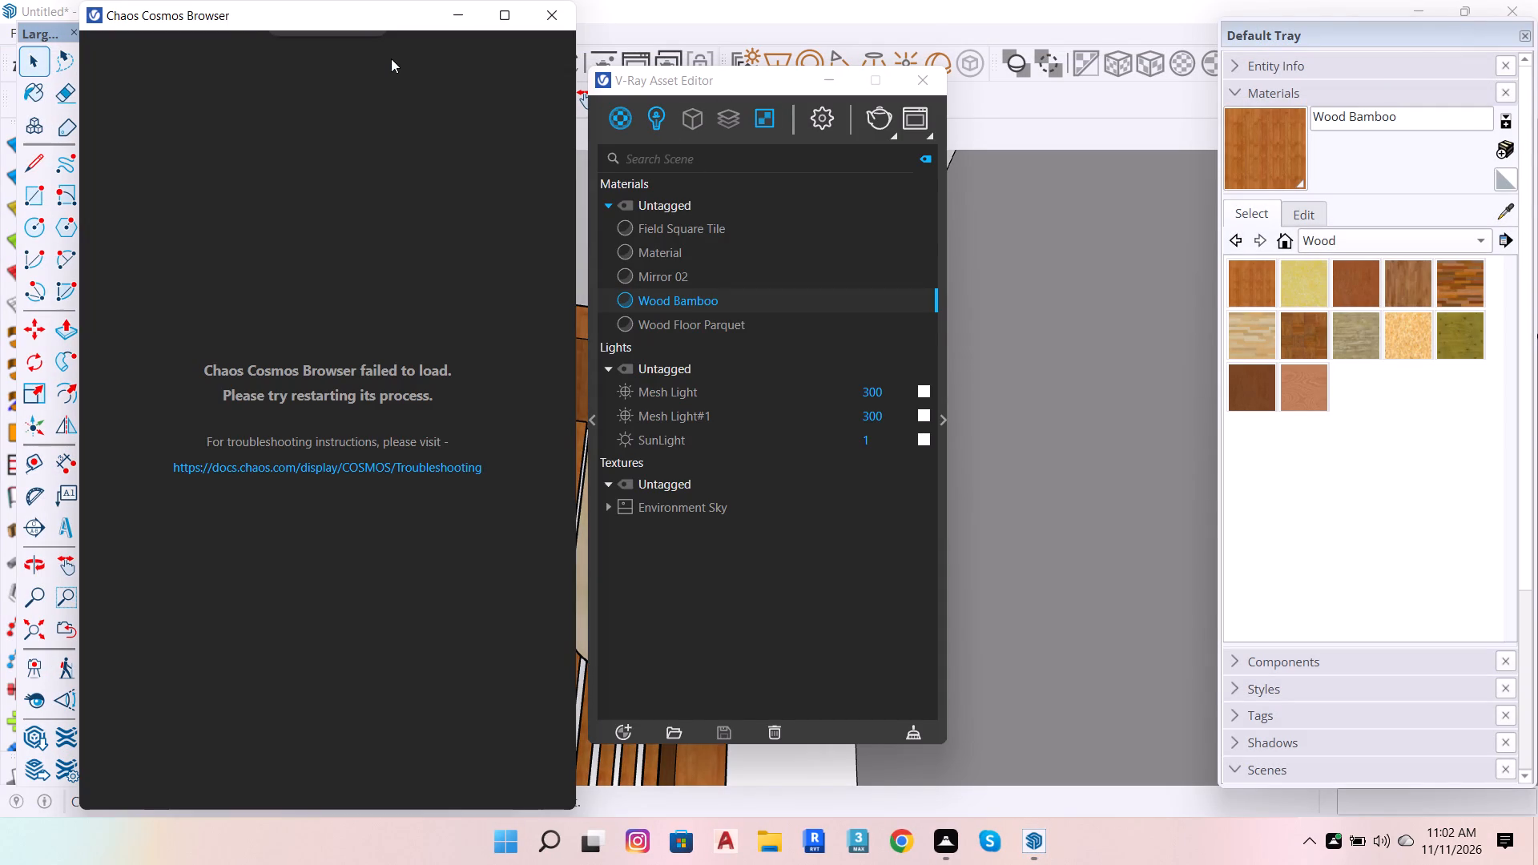
{"action": "left_click", "coordinate": [401, 419]}
{"action": "left_click_drag", "start_coordinate": [304, 462], "coordinate": [303, 472]}
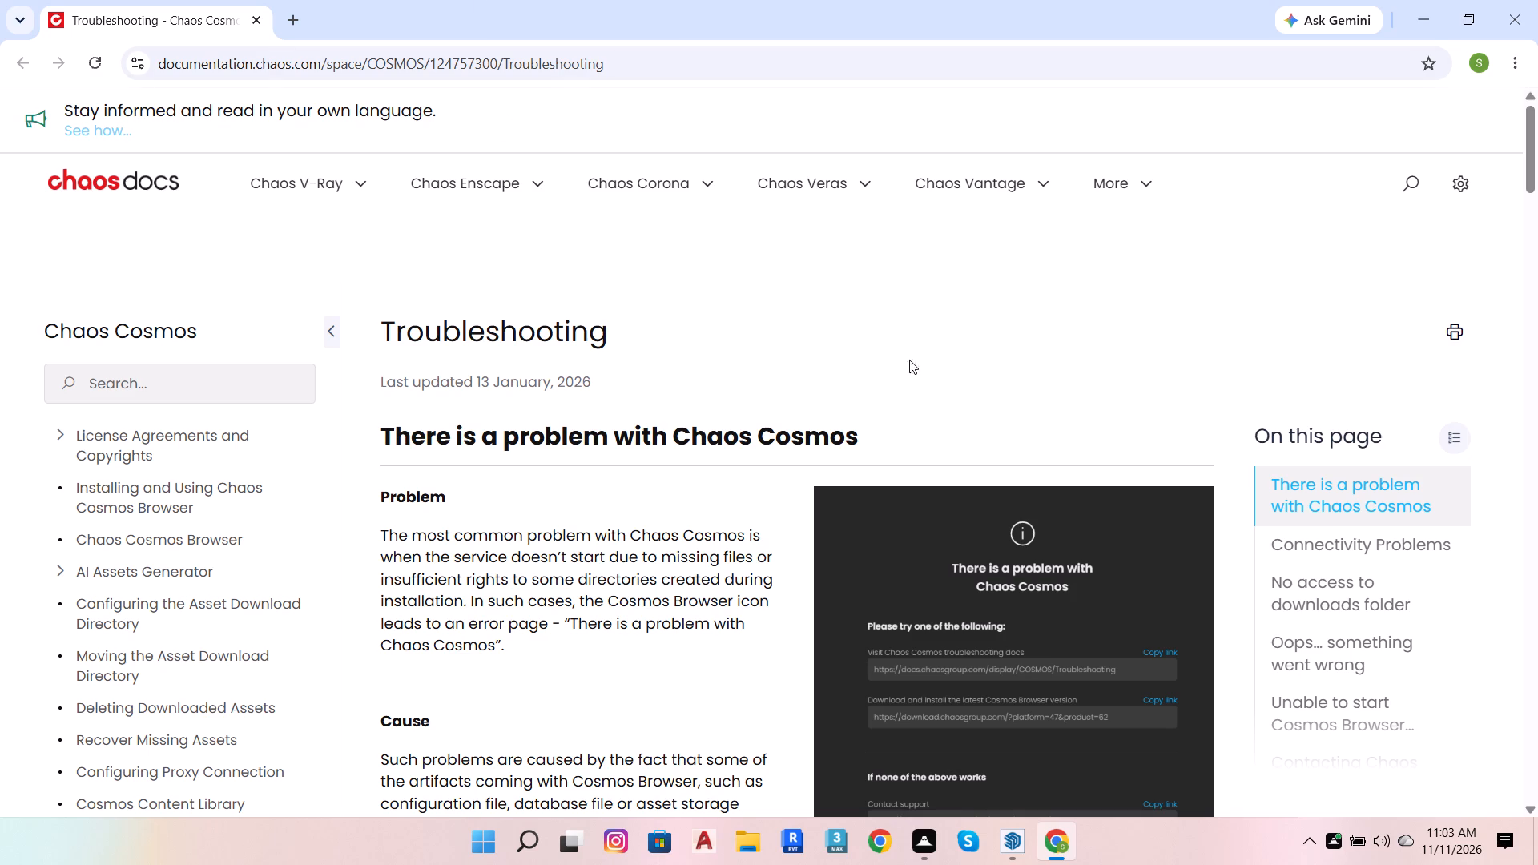
Read through the Chaos Cosmos troubleshooting page, including an enlarged view of the "There is a problem with Chaos Cosmos" illustration.
{"action": "scroll", "coordinate": [940, 366], "scroll_direction": "down", "scroll_amount": 5}
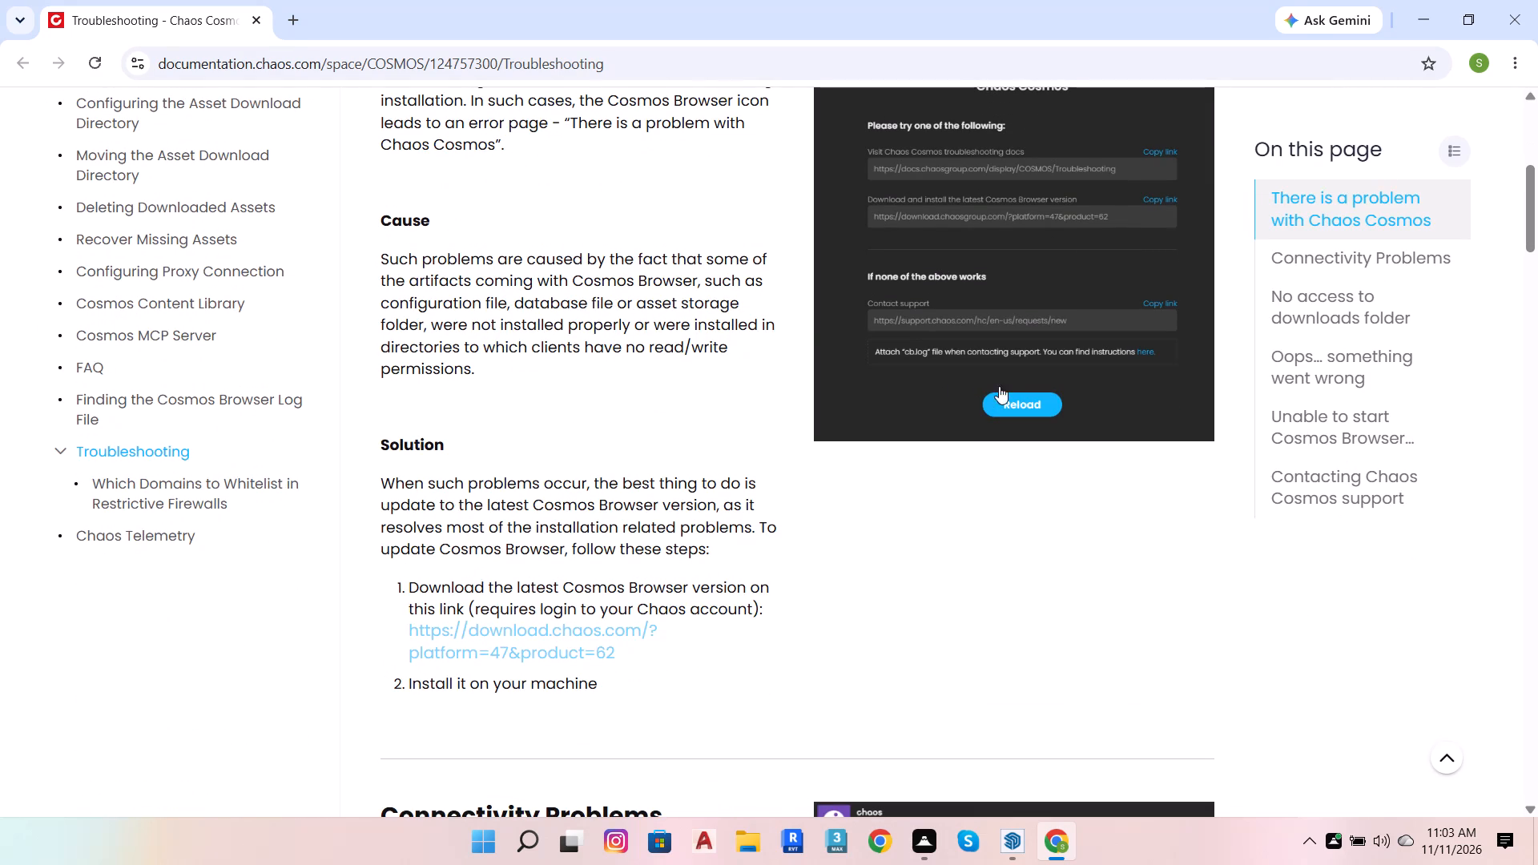
{"action": "left_click", "coordinate": [1041, 397]}
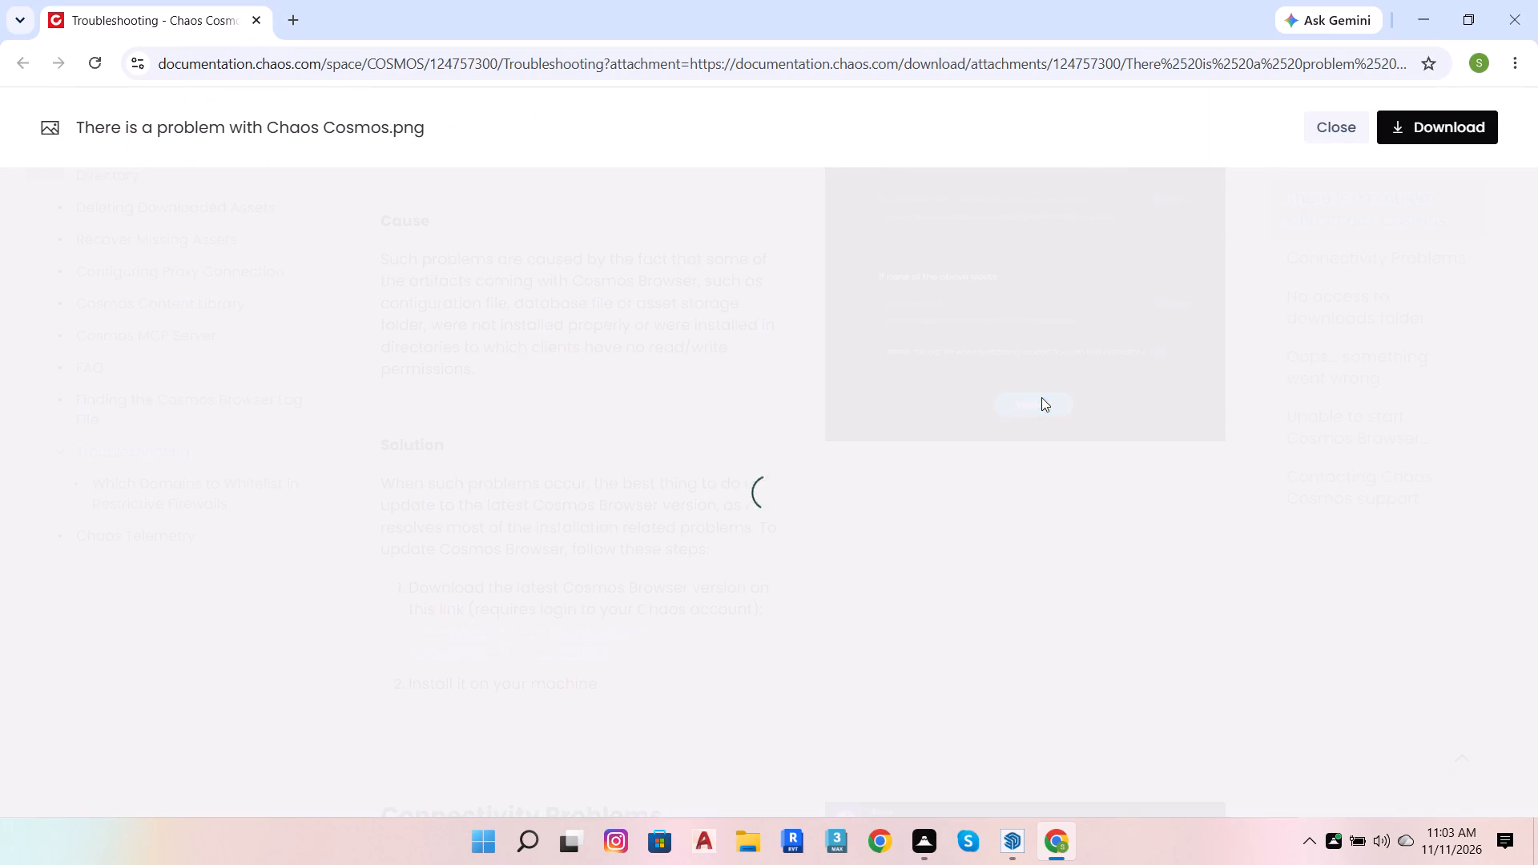
{"action": "left_click", "coordinate": [790, 690]}
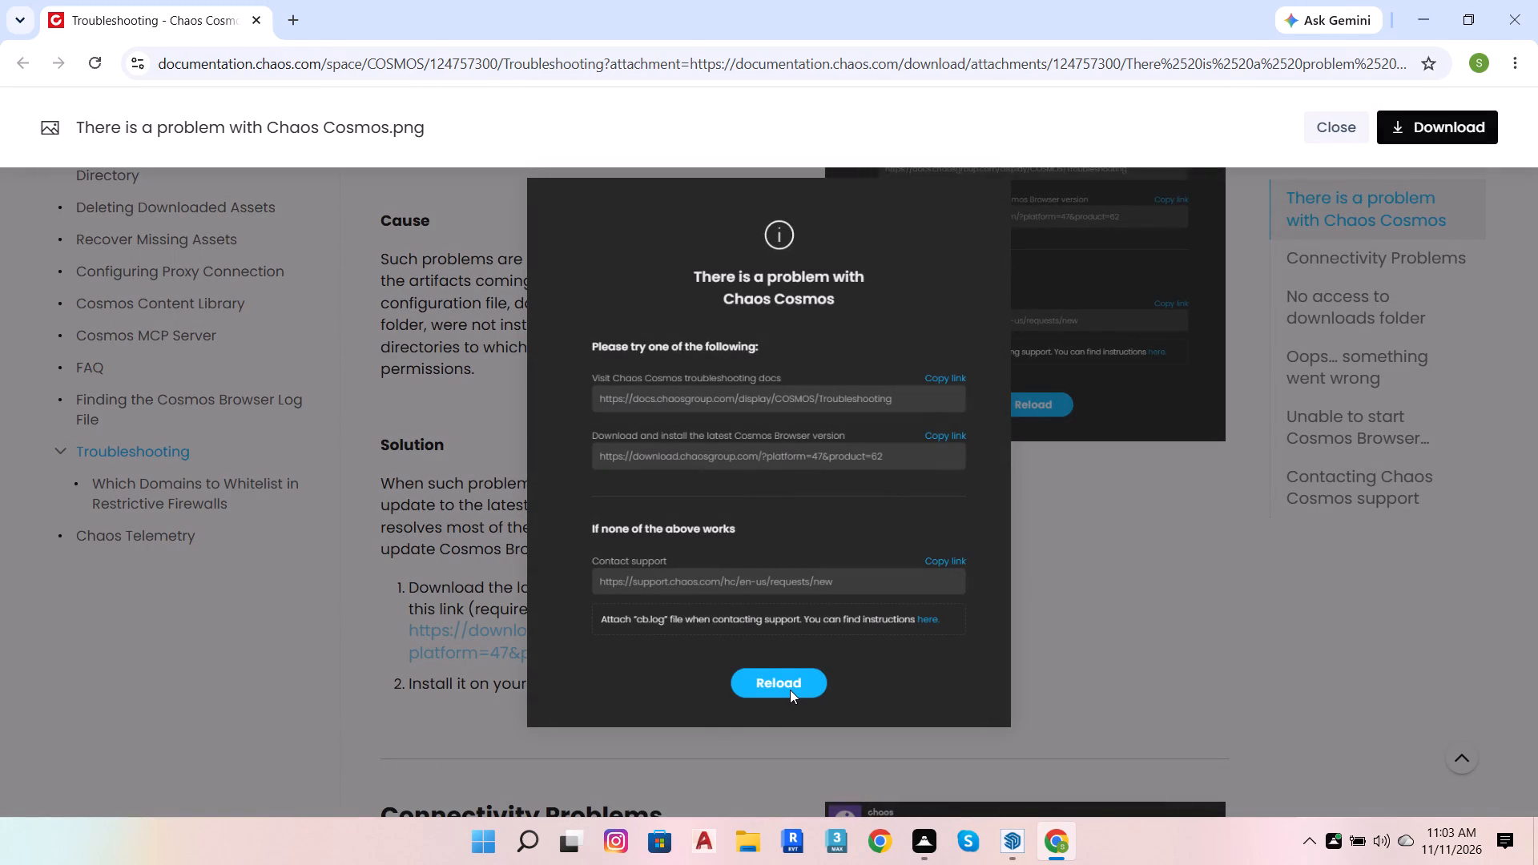
{"action": "left_click", "coordinate": [1116, 318]}
{"action": "scroll", "coordinate": [799, 491], "scroll_direction": "down", "scroll_amount": 6}
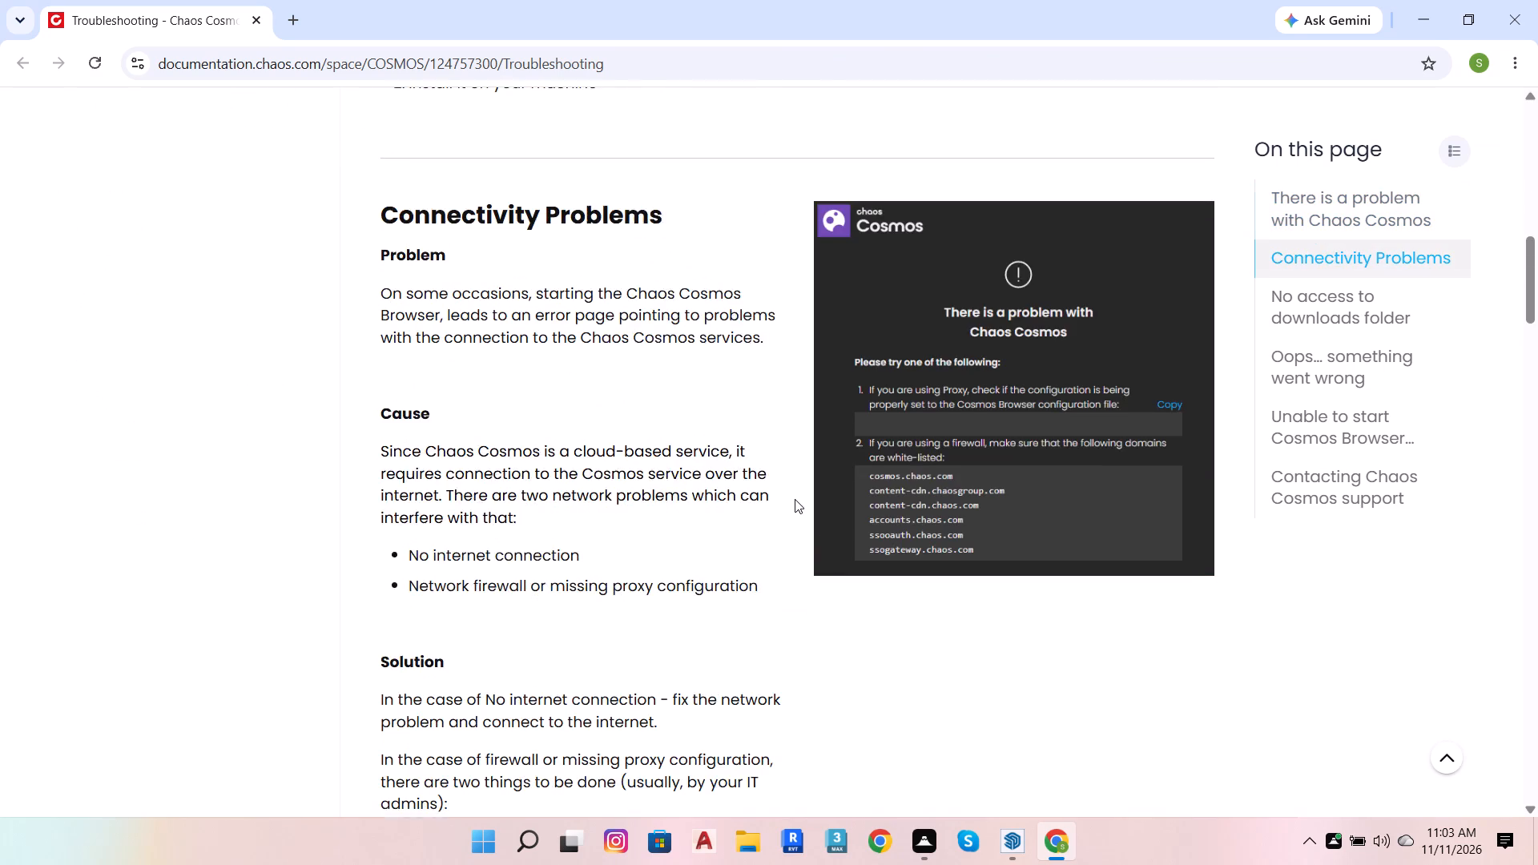
{"action": "scroll", "coordinate": [795, 499], "scroll_direction": "down", "scroll_amount": 17}
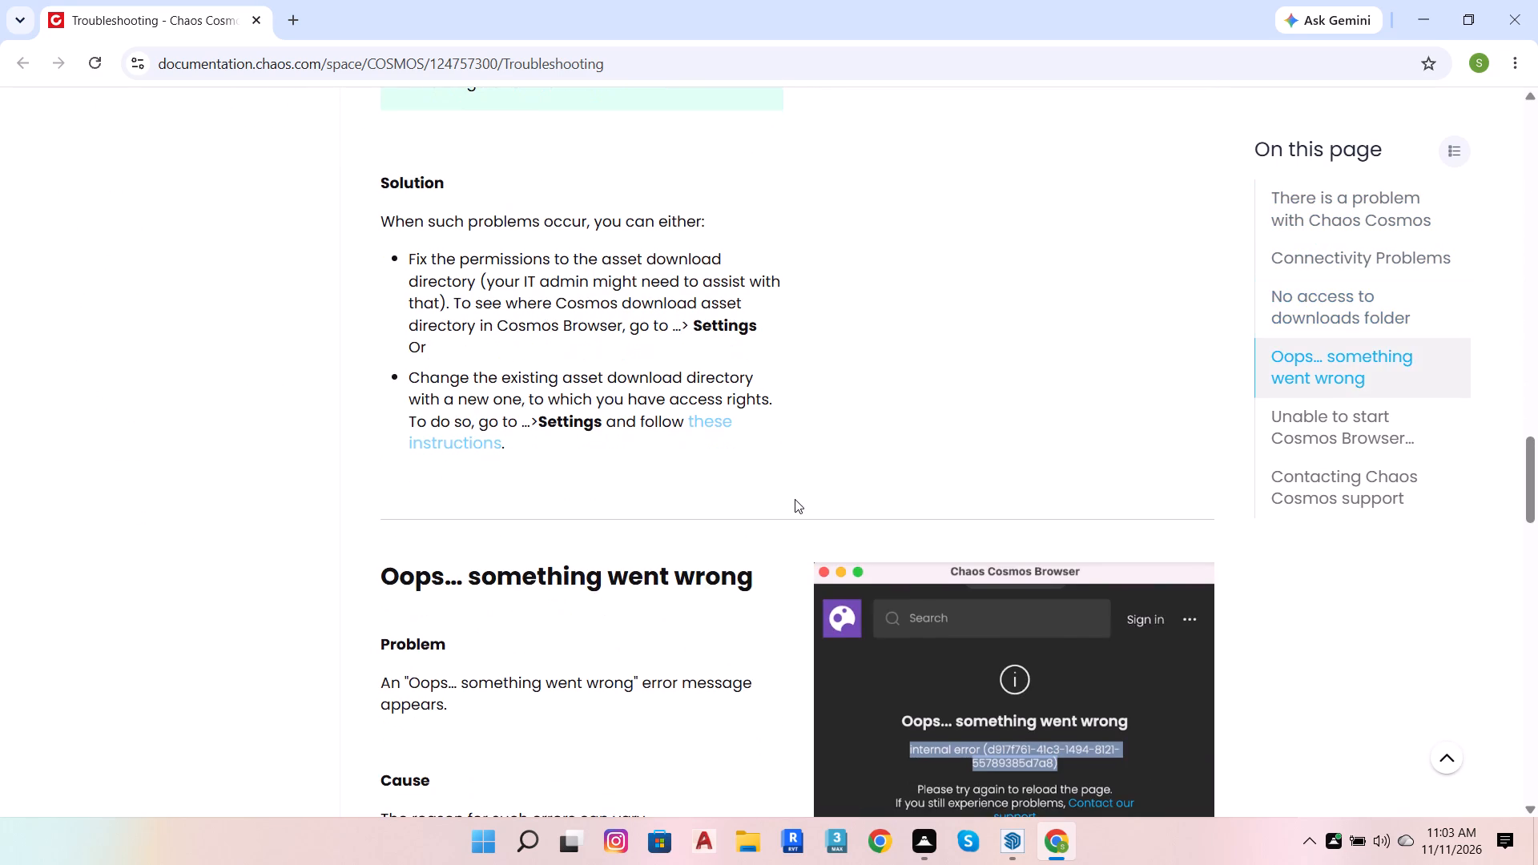
{"action": "scroll", "coordinate": [795, 499], "scroll_direction": "down", "scroll_amount": 20}
{"action": "scroll", "coordinate": [795, 502], "scroll_direction": "down", "scroll_amount": 7}
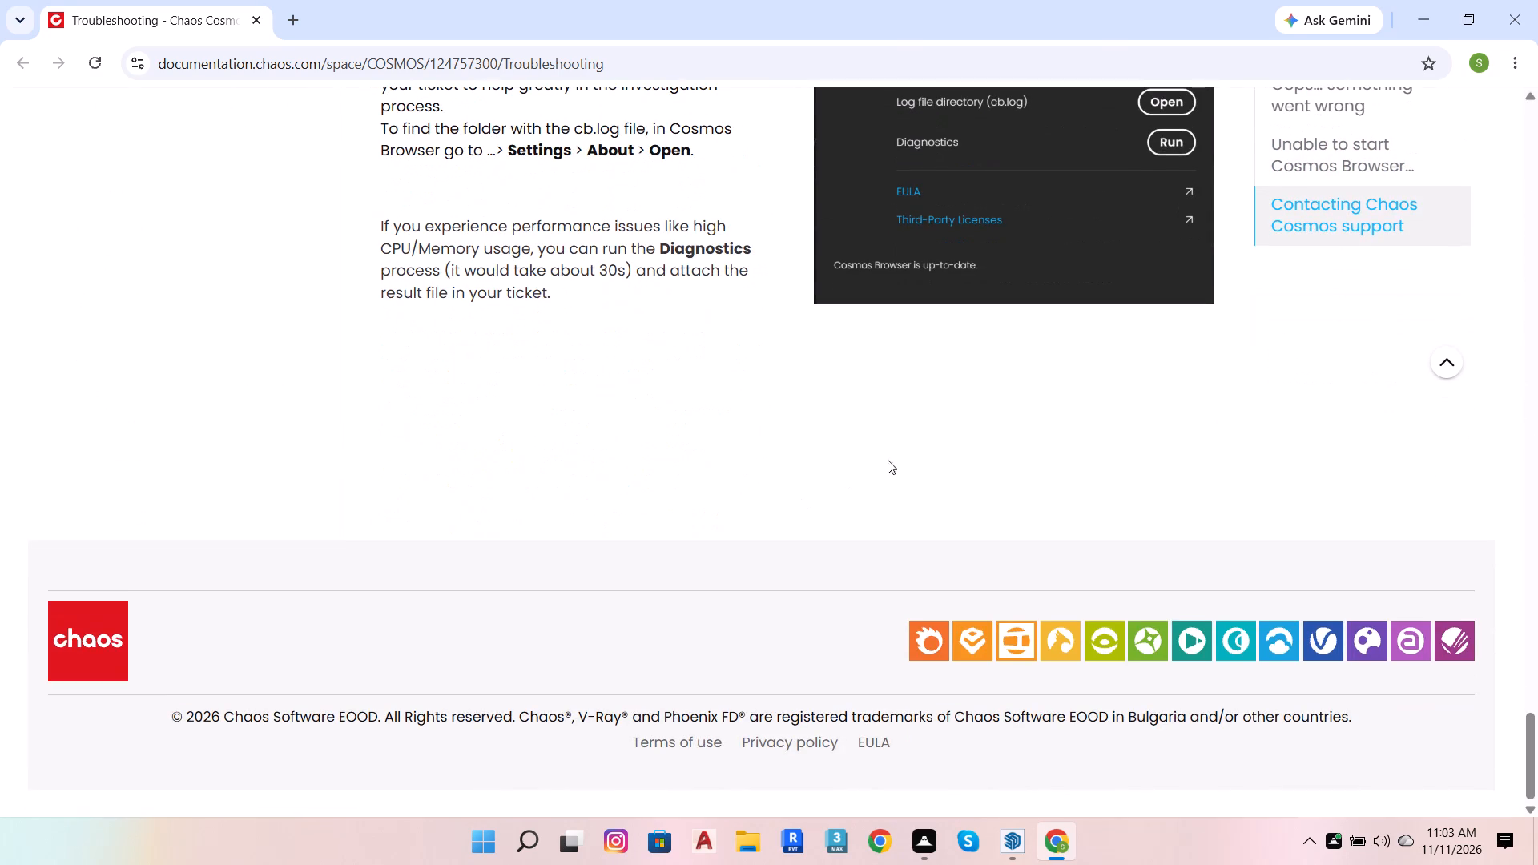
{"action": "scroll", "coordinate": [1356, 213], "scroll_direction": "up", "scroll_amount": 15}
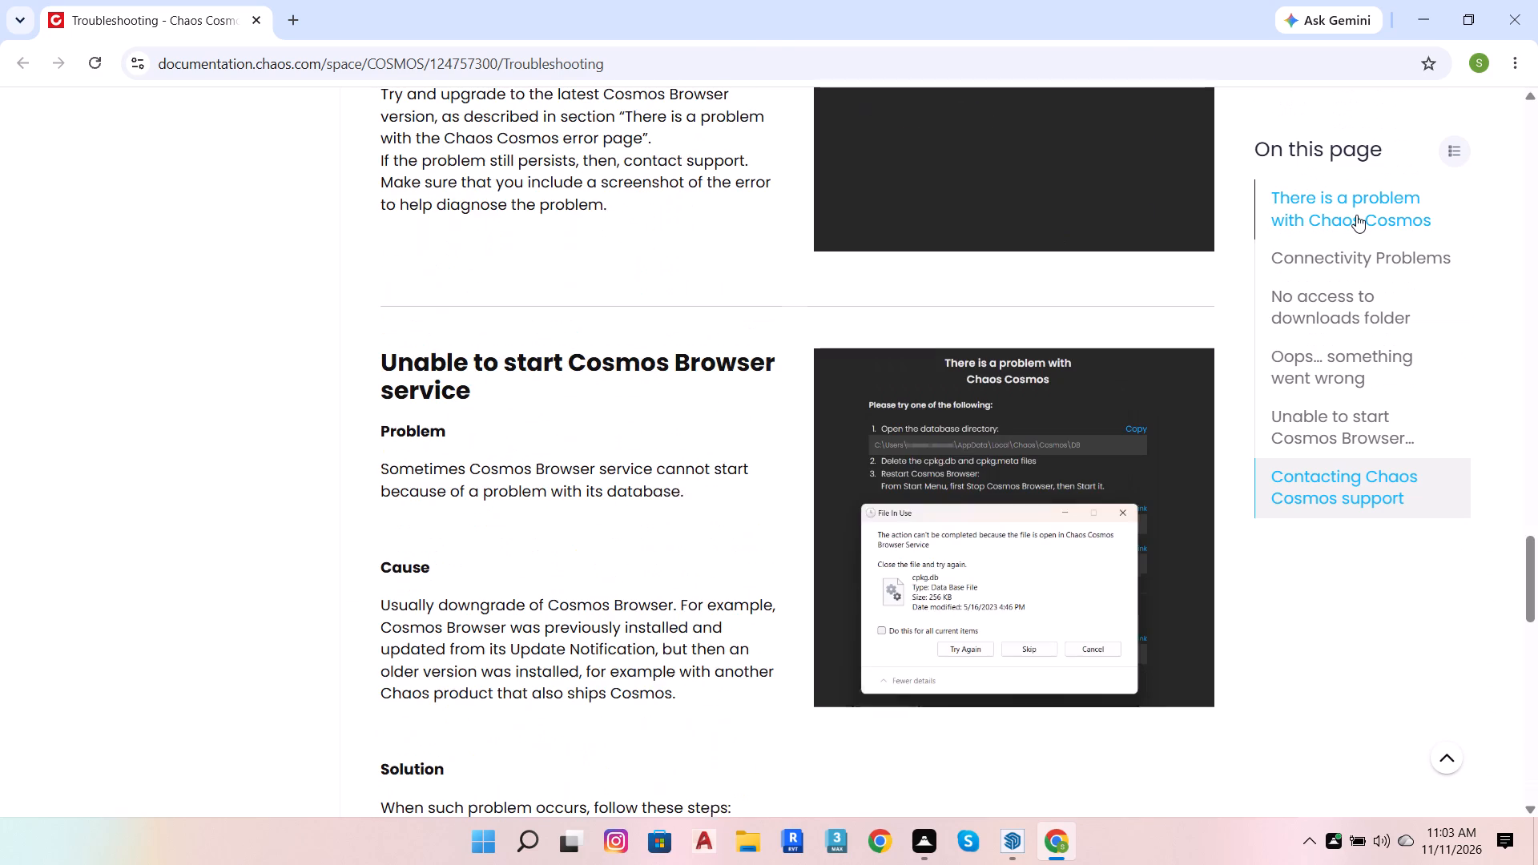
Go to the "Unable to start Cosmos Browser service" section and examine it and the remaining troubleshooting content.
{"action": "left_click", "coordinate": [1356, 215]}
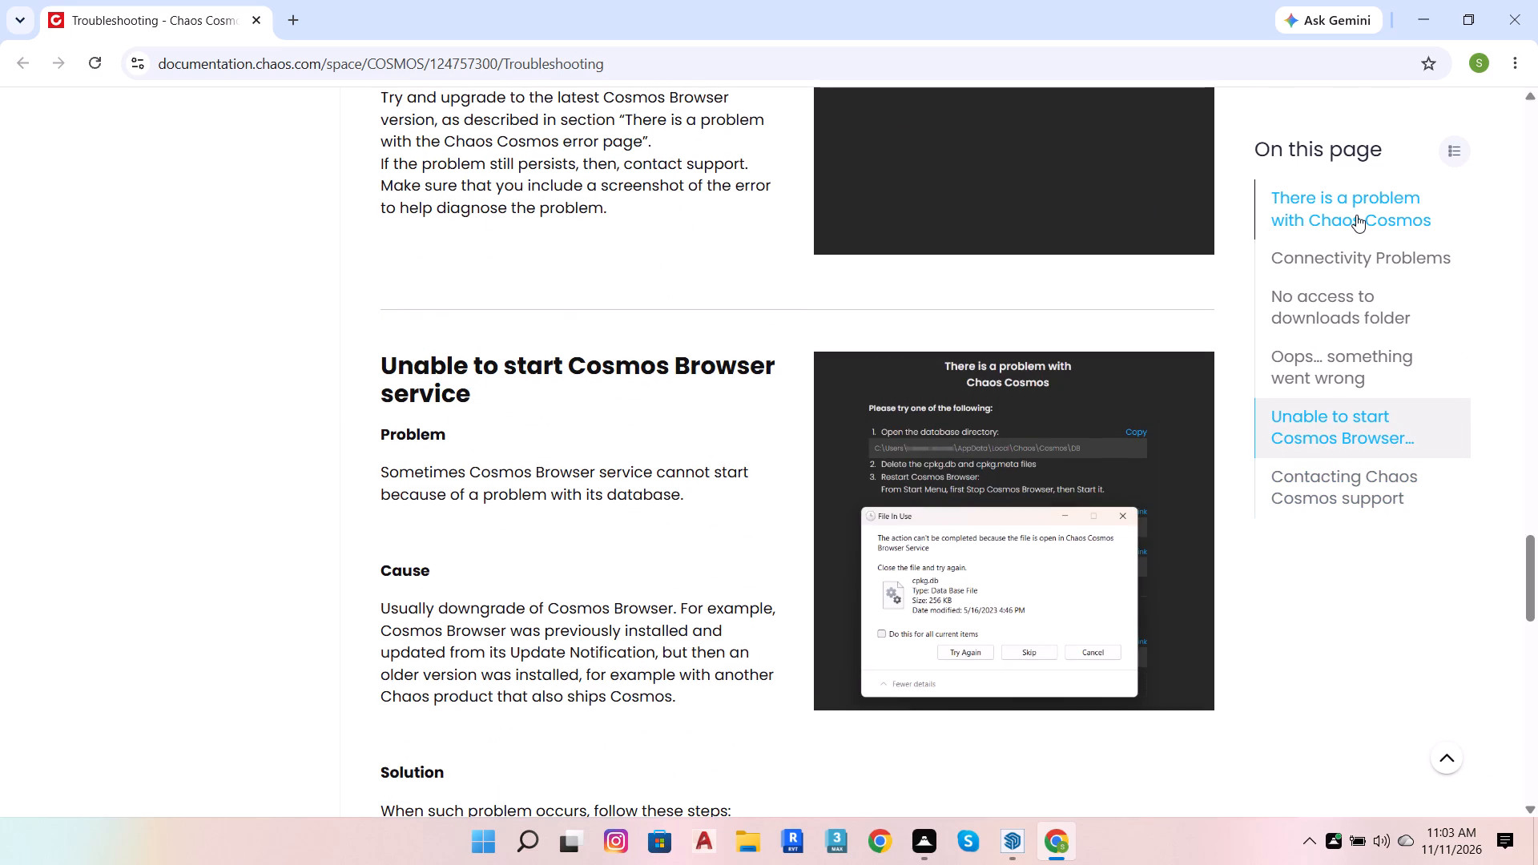
{"action": "left_click", "coordinate": [1365, 419]}
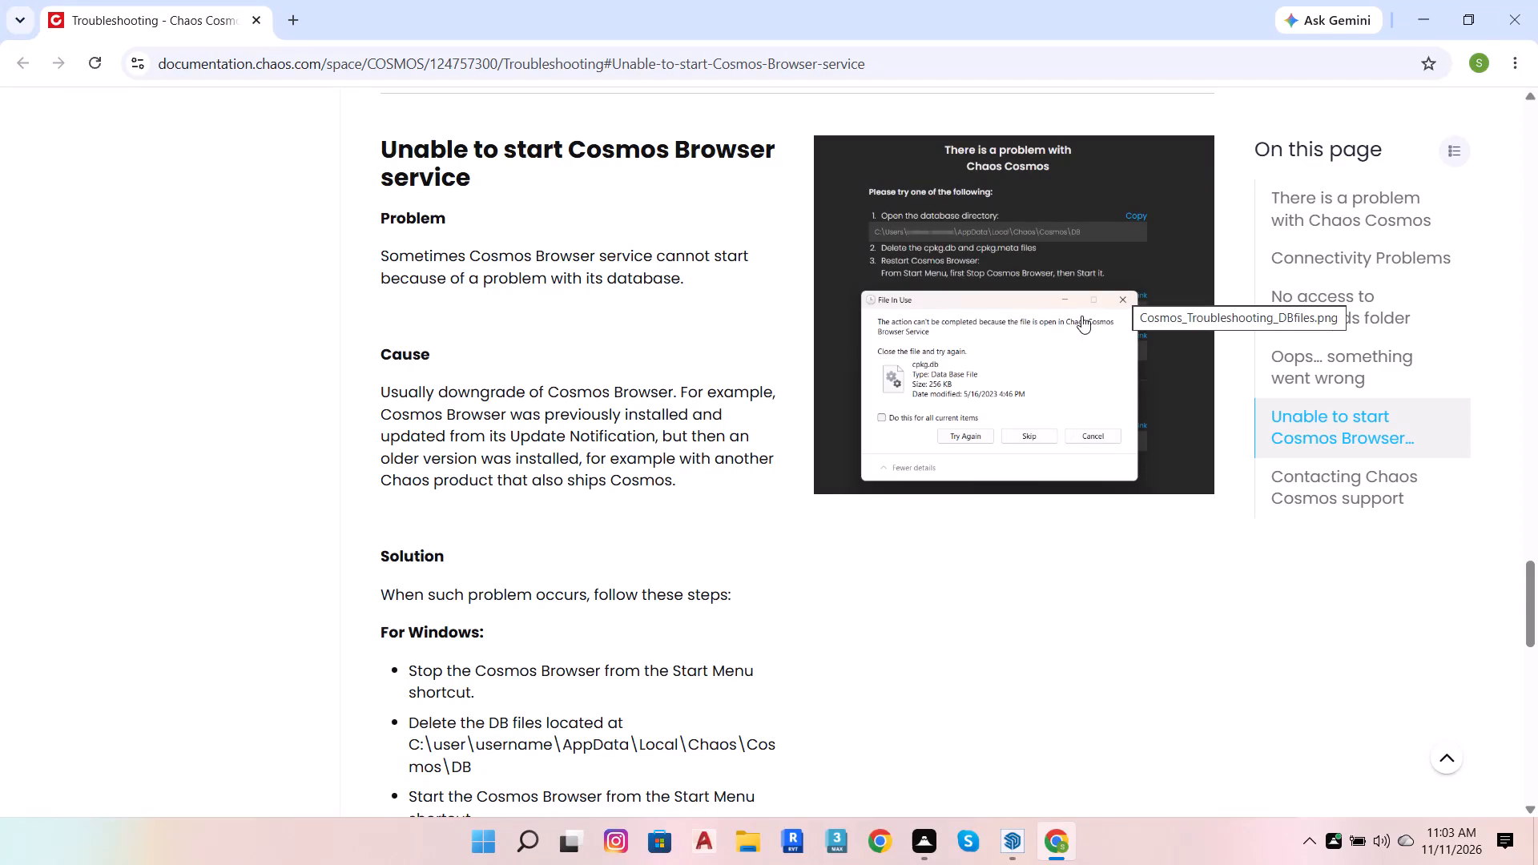
{"action": "scroll", "coordinate": [936, 336], "scroll_direction": "down", "scroll_amount": 7}
{"action": "scroll", "coordinate": [839, 351], "scroll_direction": "down", "scroll_amount": 15}
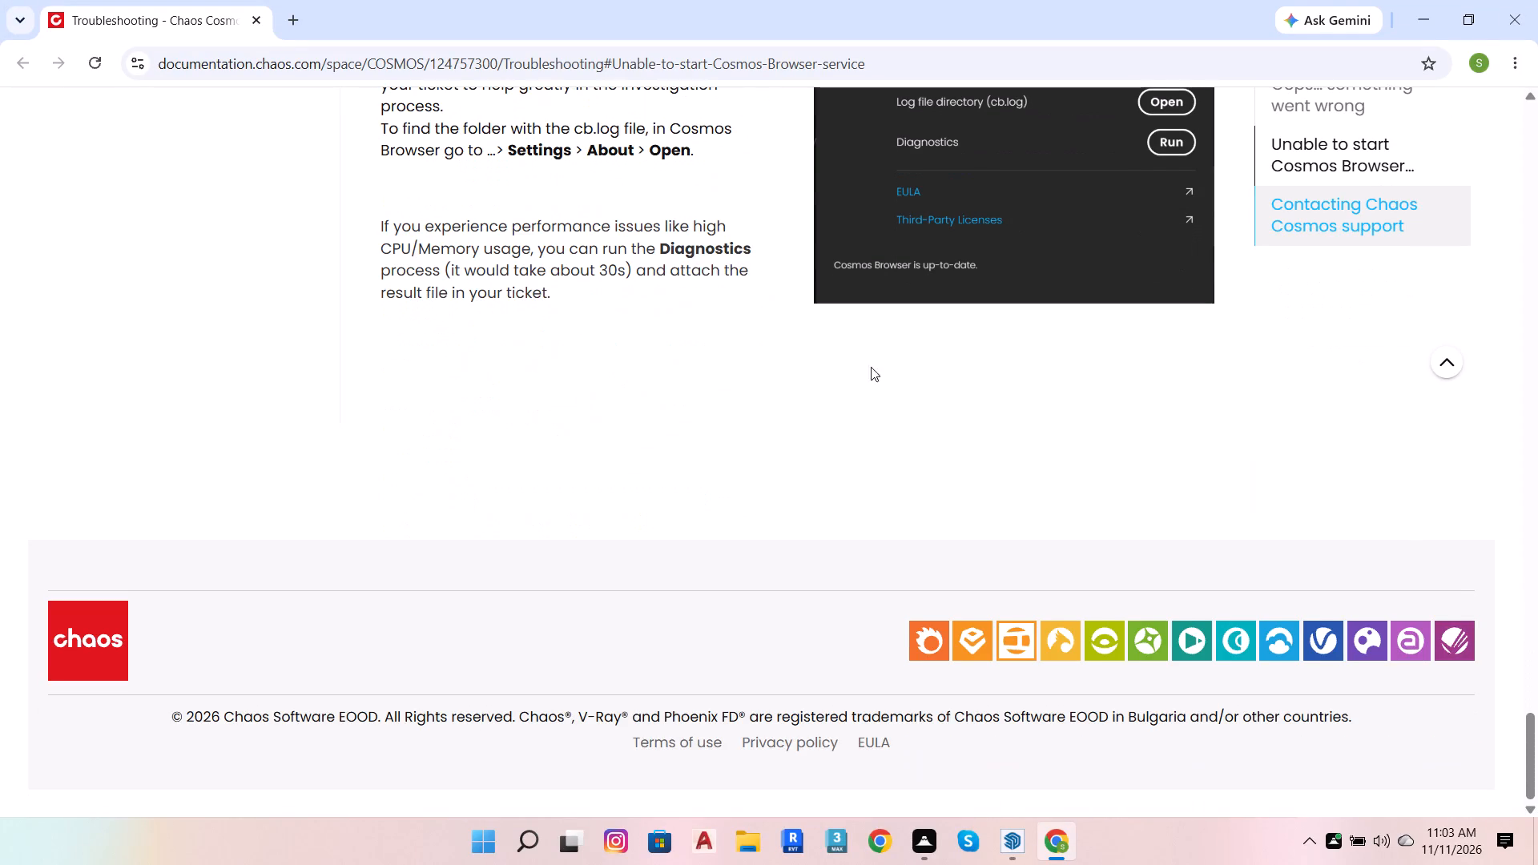
{"action": "scroll", "coordinate": [924, 371], "scroll_direction": "up", "scroll_amount": 7}
{"action": "scroll", "coordinate": [775, 390], "scroll_direction": "up", "scroll_amount": 20}
{"action": "scroll", "coordinate": [775, 390], "scroll_direction": "up", "scroll_amount": 12}
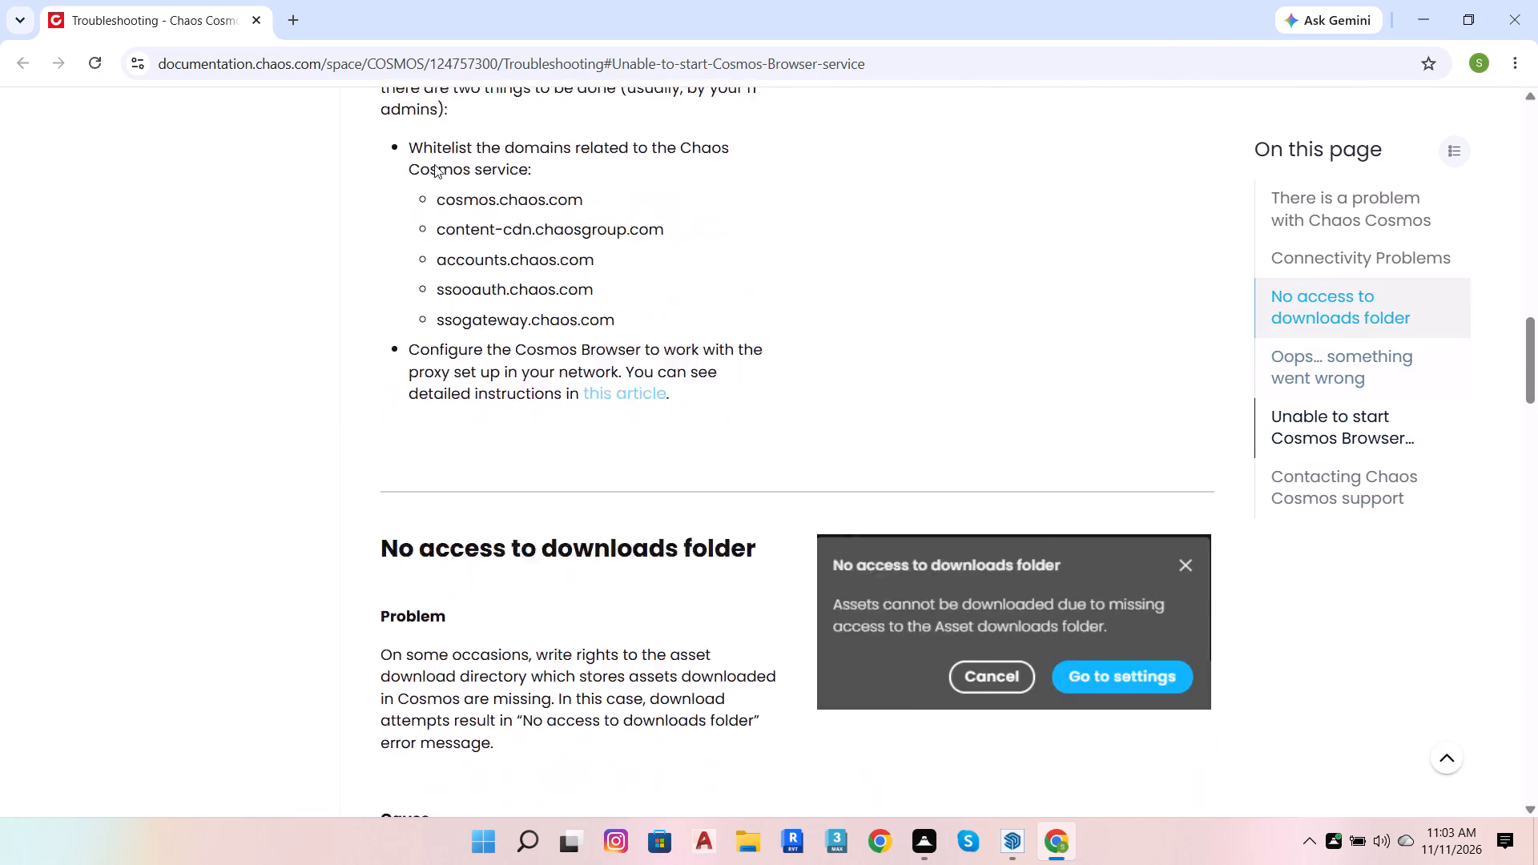
{"action": "scroll", "coordinate": [434, 164], "scroll_direction": "up", "scroll_amount": 18}
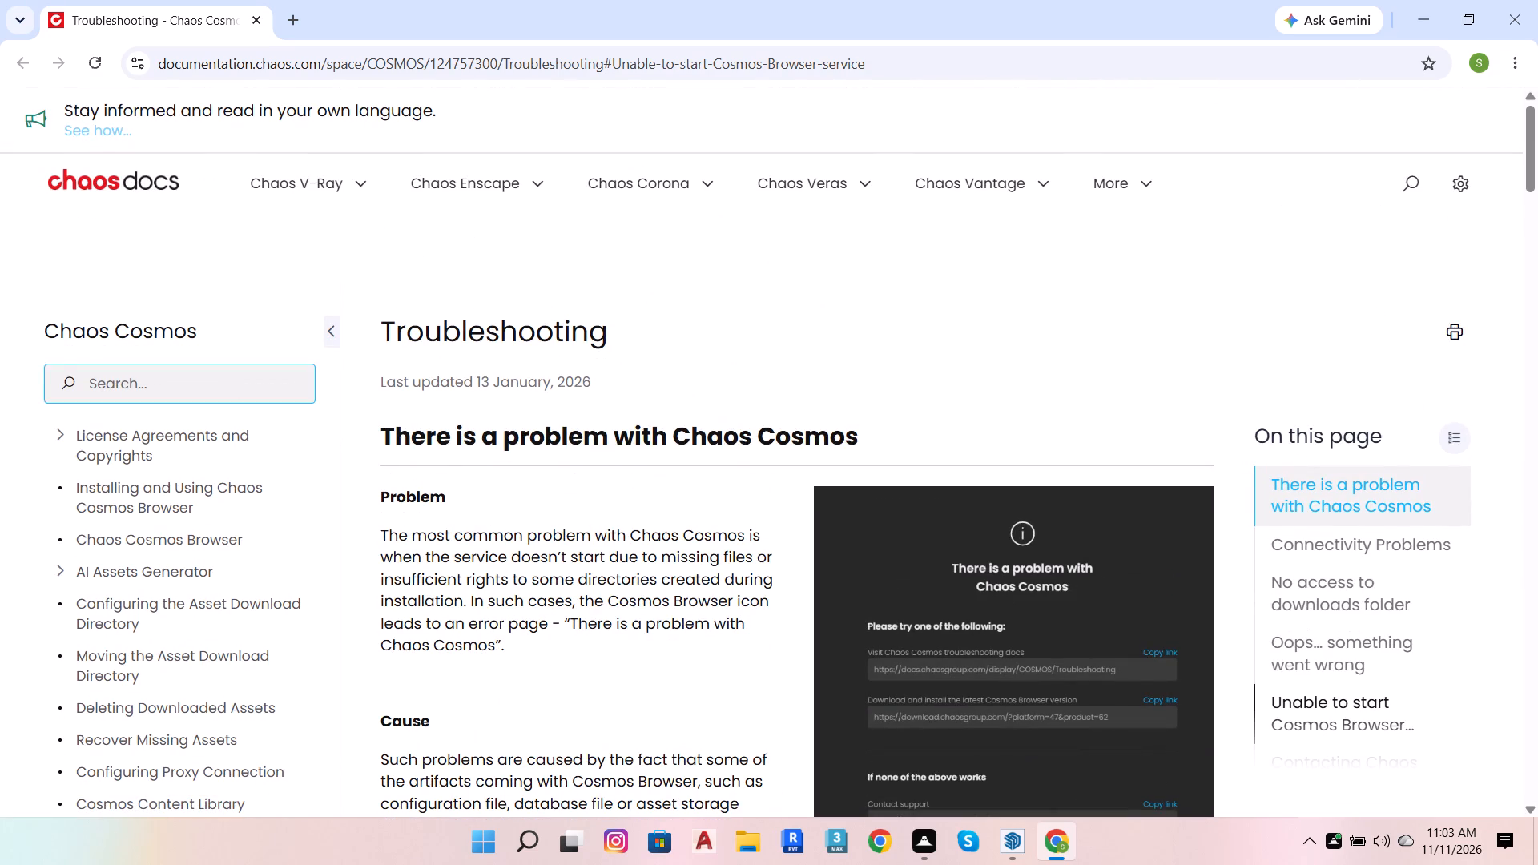
Open the Chaos V-Ray documentation home page and look over the list of V-Ray products.
{"action": "left_click", "coordinate": [308, 180]}
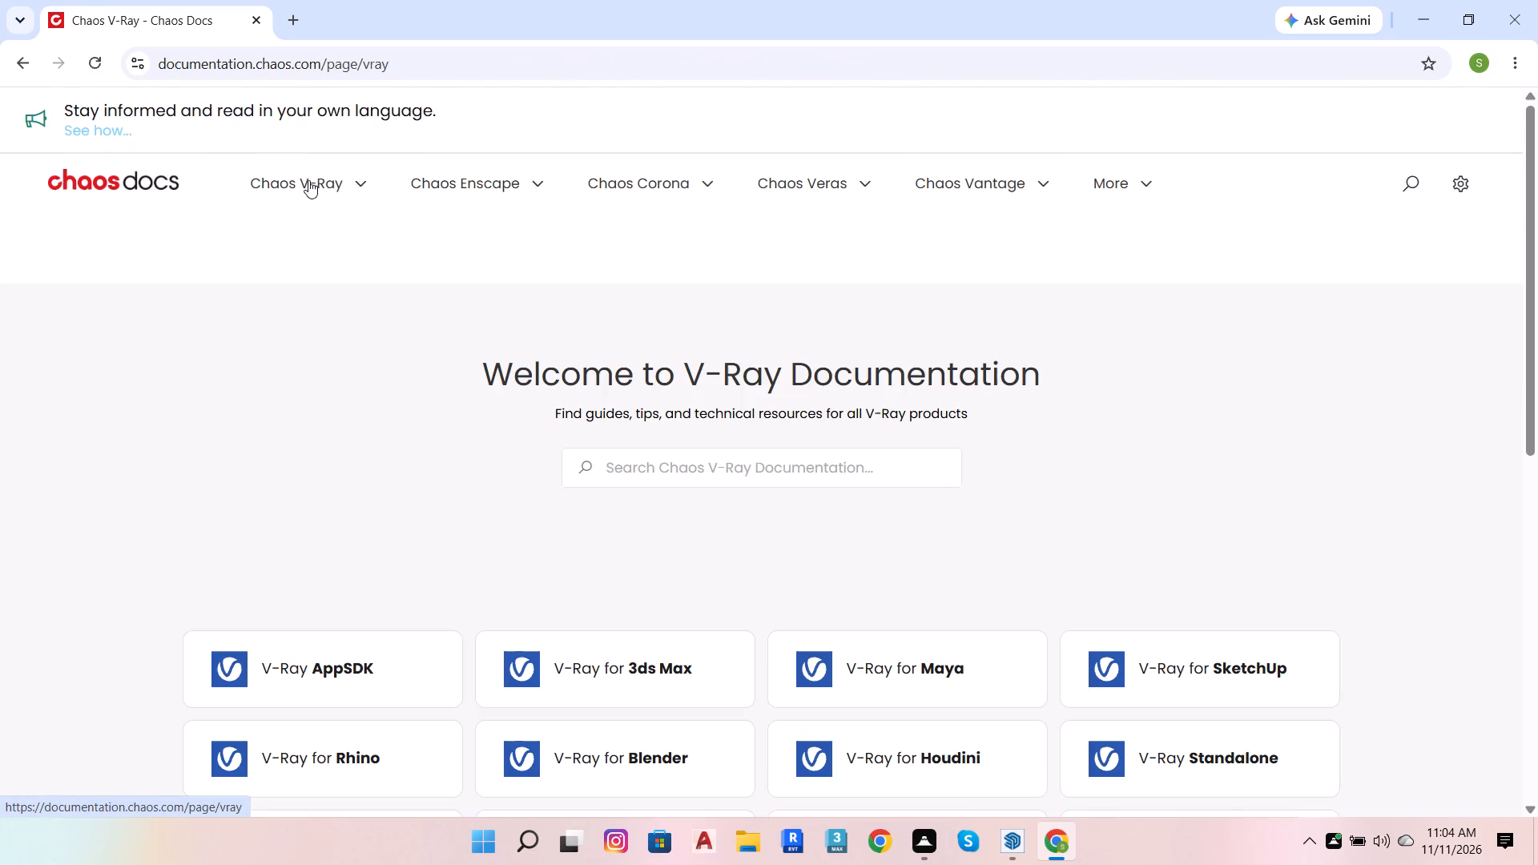
{"action": "scroll", "coordinate": [671, 424], "scroll_direction": "down", "scroll_amount": 3}
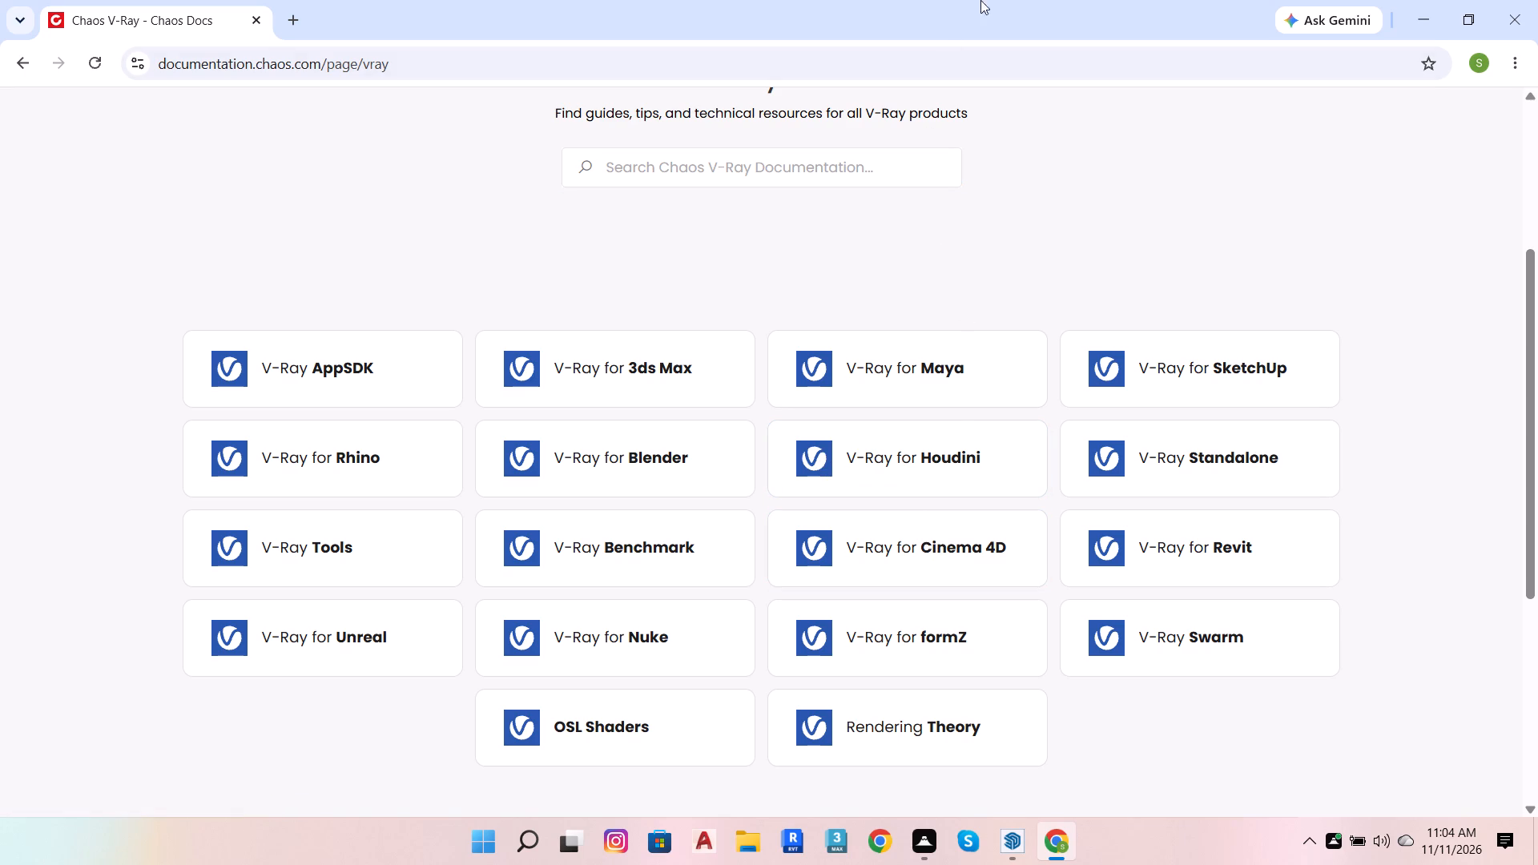
Open the V-Ray for SketchUp documentation and look over its sections and the What's New page.
{"action": "left_click", "coordinate": [1198, 373]}
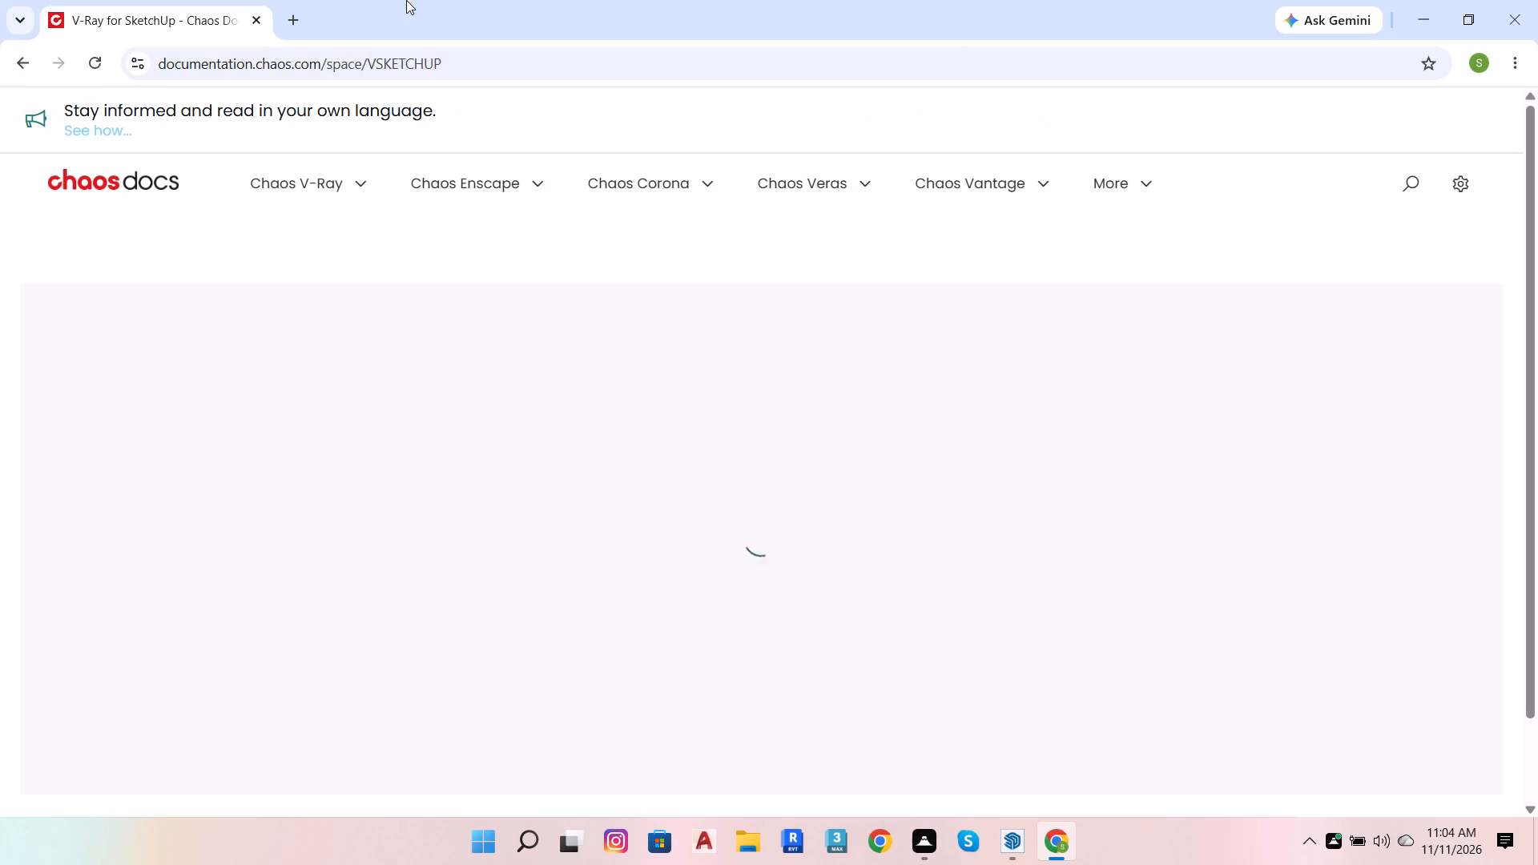
{"action": "scroll", "coordinate": [783, 439], "scroll_direction": "down", "scroll_amount": 1}
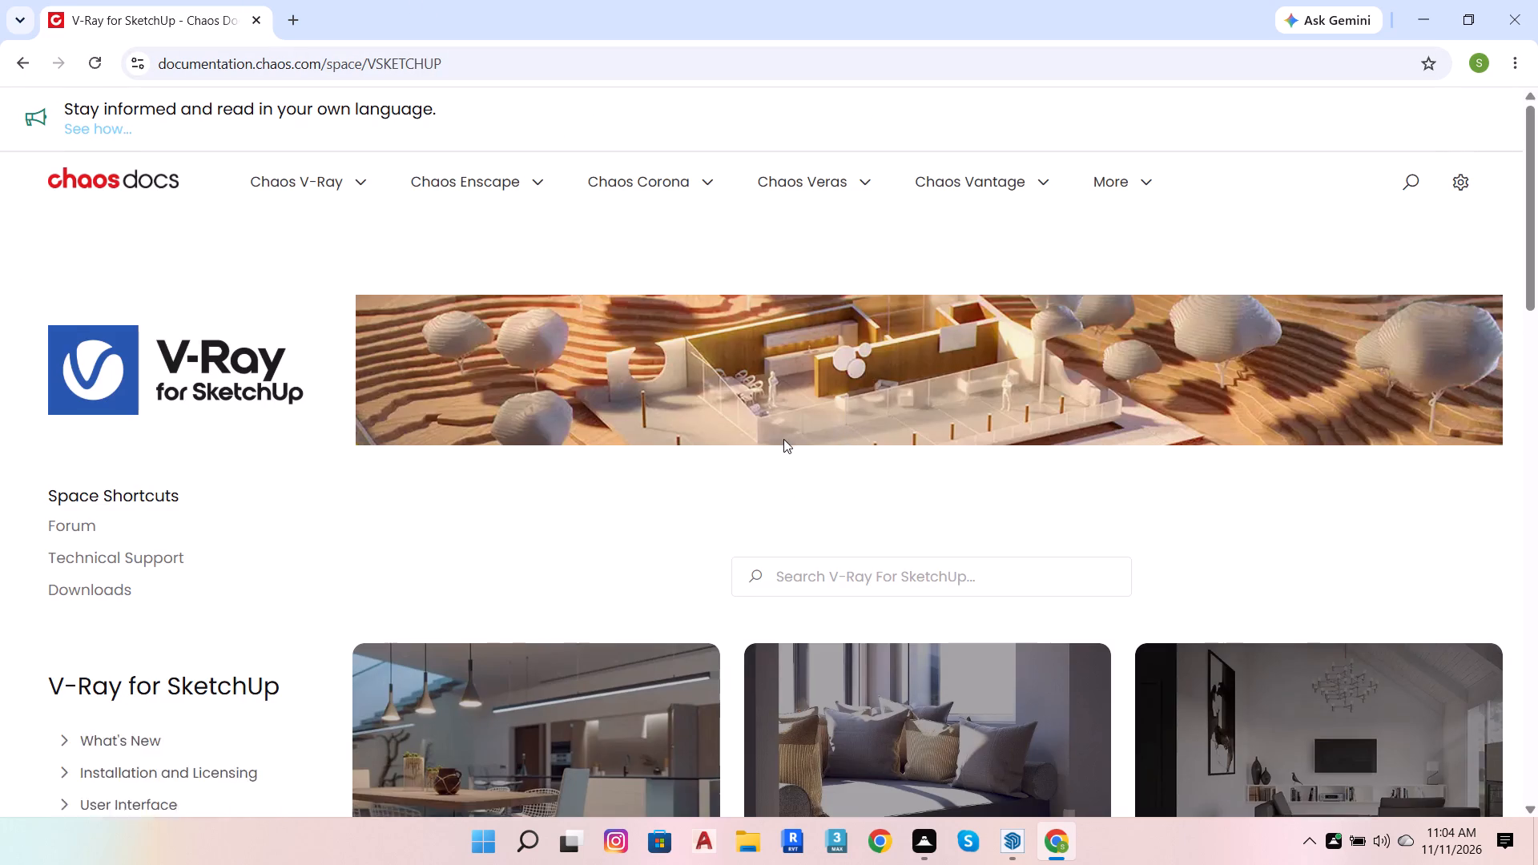
{"action": "scroll", "coordinate": [783, 439], "scroll_direction": "down", "scroll_amount": 2}
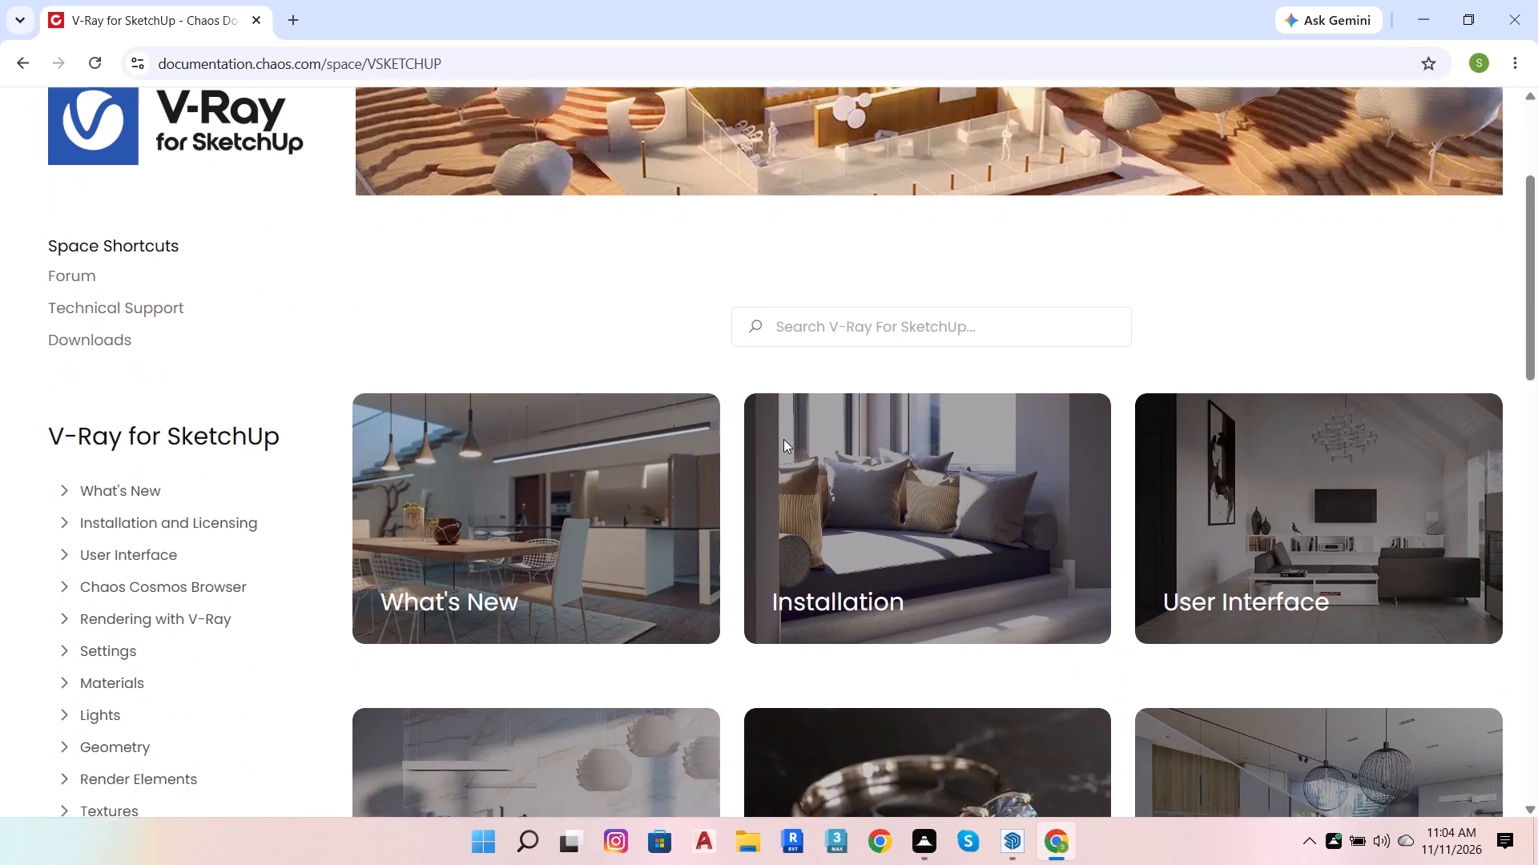
{"action": "scroll", "coordinate": [960, 390], "scroll_direction": "down", "scroll_amount": 1}
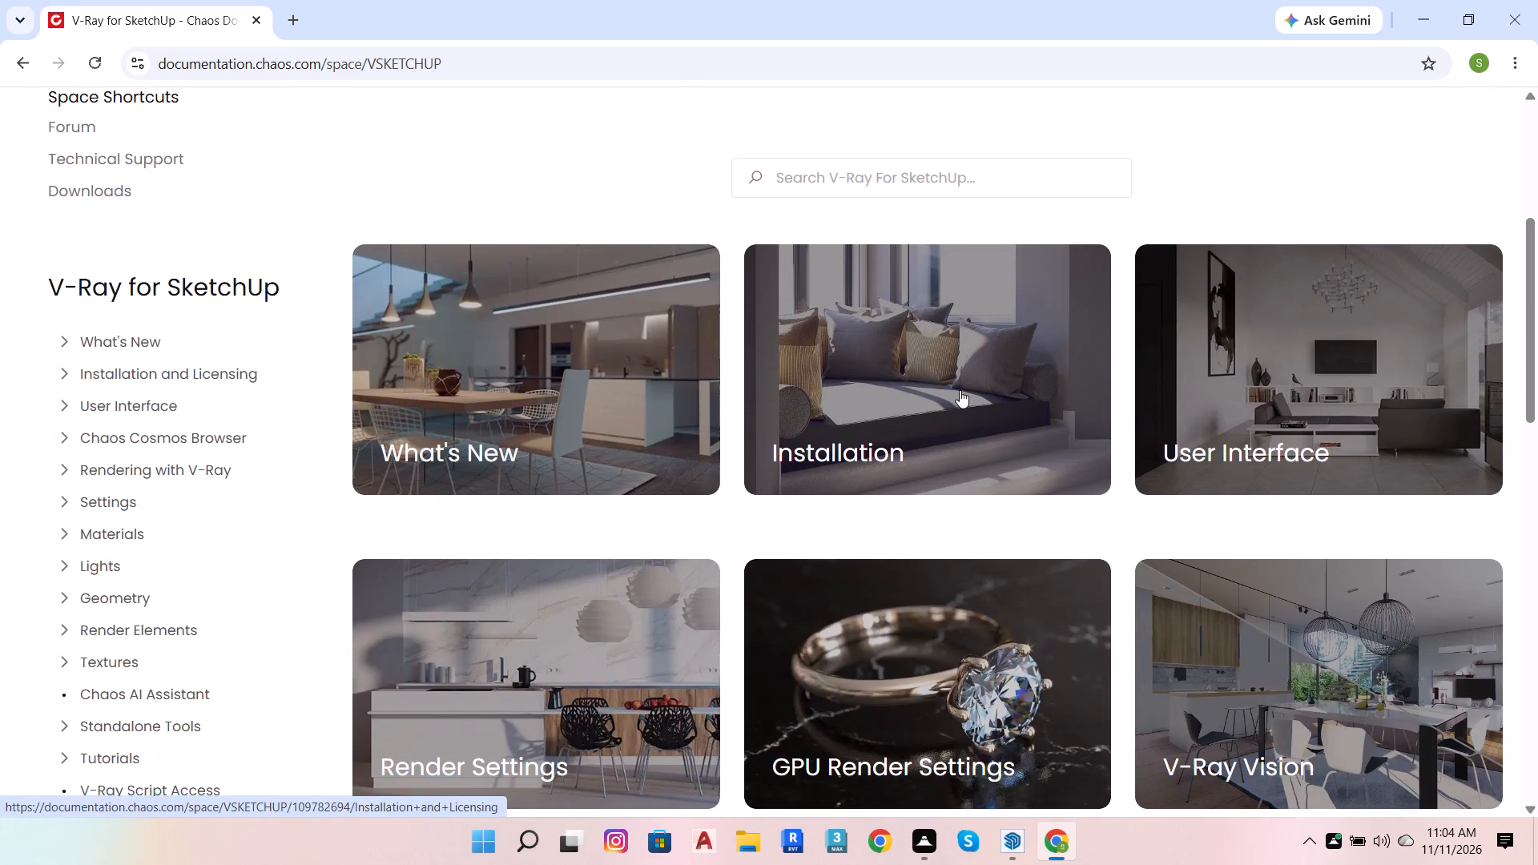
{"action": "scroll", "coordinate": [960, 390], "scroll_direction": "down", "scroll_amount": 2}
{"action": "scroll", "coordinate": [849, 424], "scroll_direction": "up", "scroll_amount": 4}
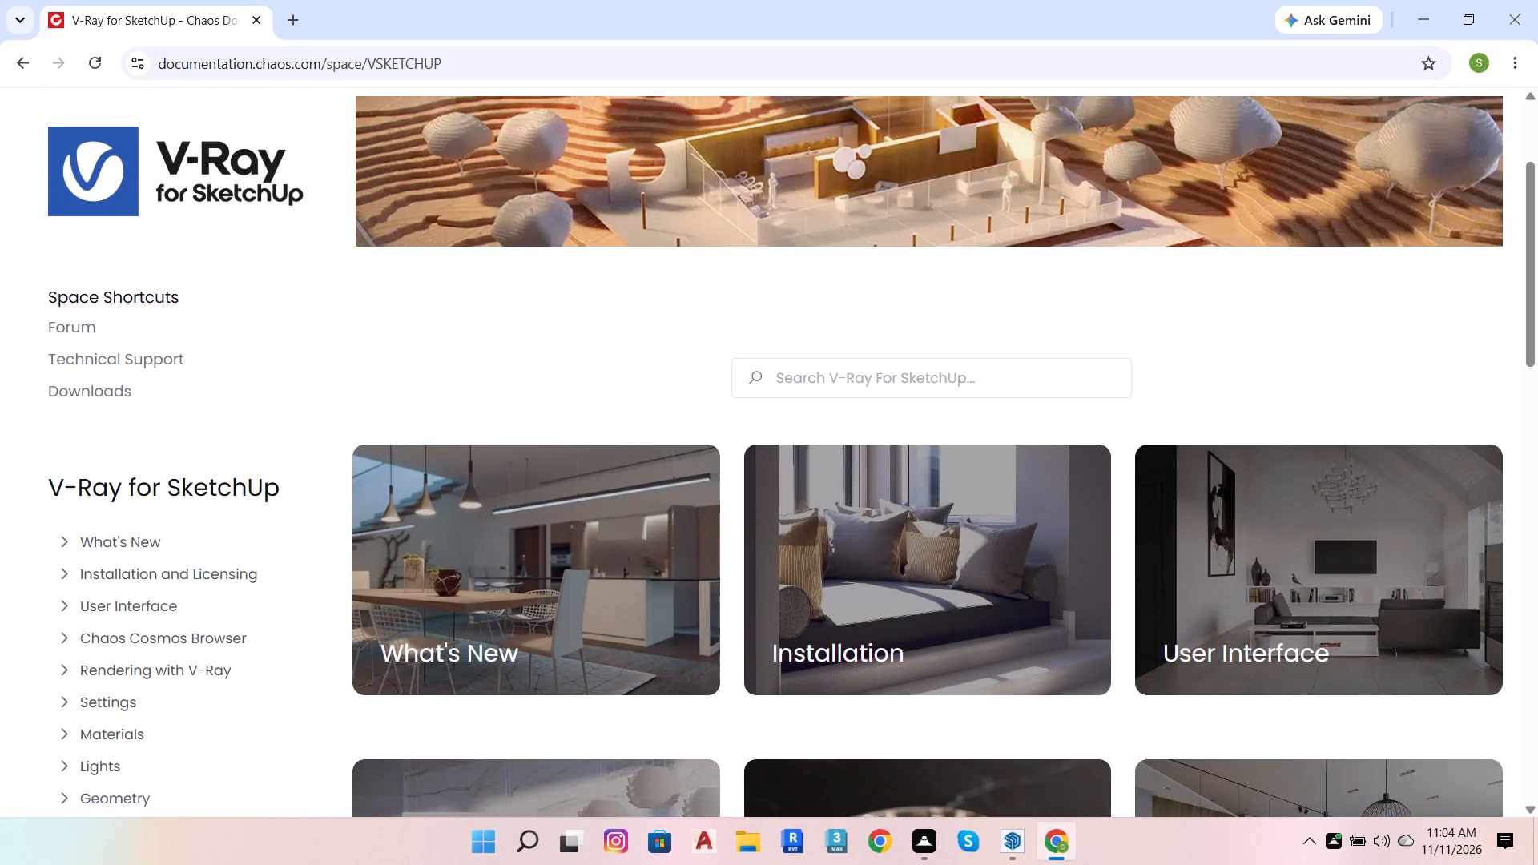
{"action": "left_click", "coordinate": [899, 372]}
{"action": "left_click", "coordinate": [899, 372]}
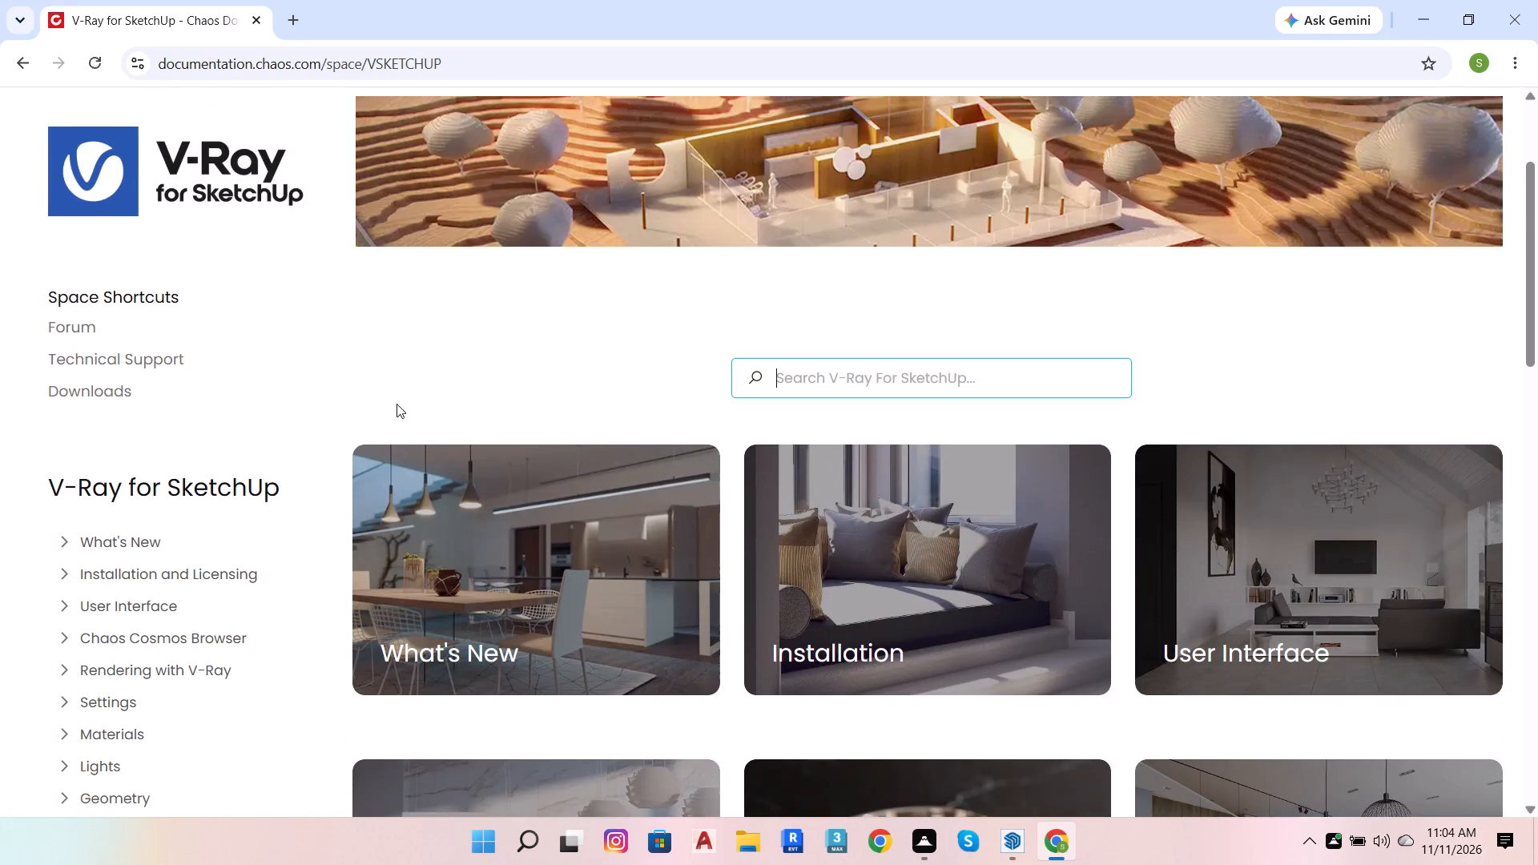
{"action": "left_click", "coordinate": [159, 542]}
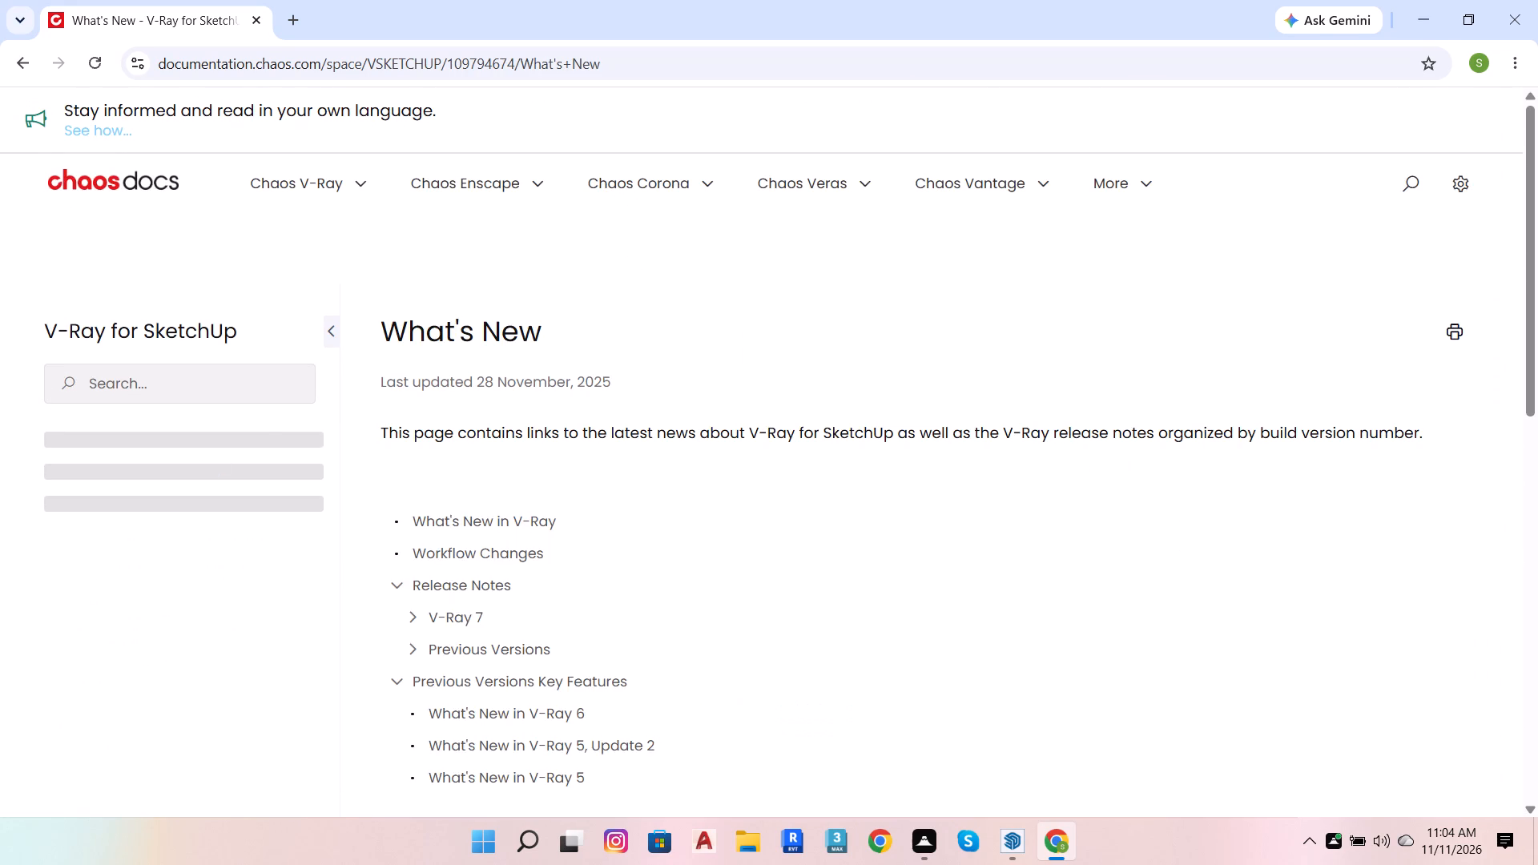
{"action": "scroll", "coordinate": [644, 438], "scroll_direction": "down", "scroll_amount": 4}
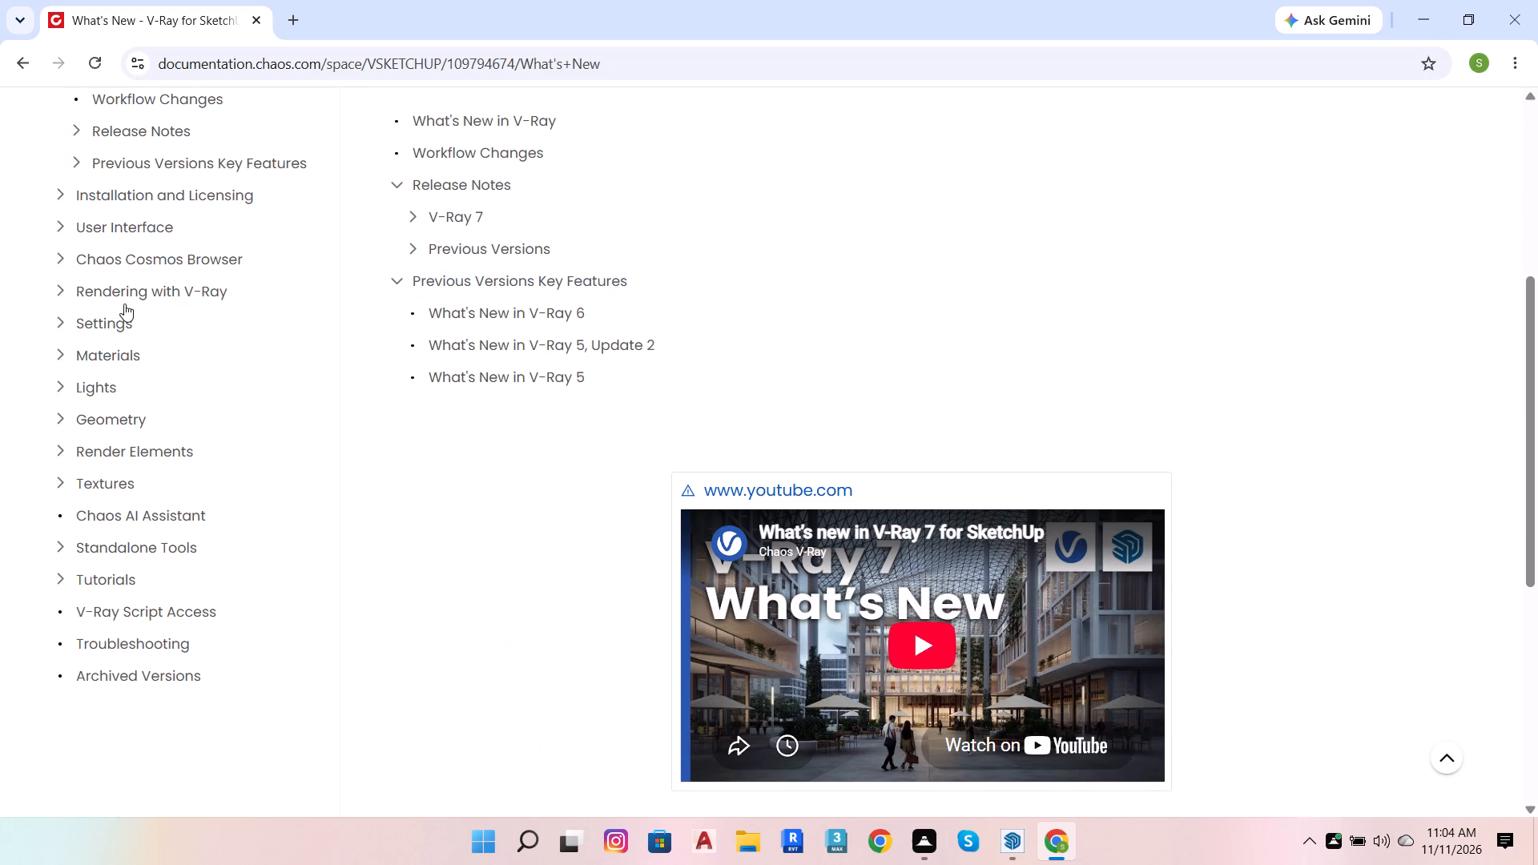
Open the Lights page of the documentation and examine its overview, UI paths, notes and the list of light types.
{"action": "left_click", "coordinate": [131, 374]}
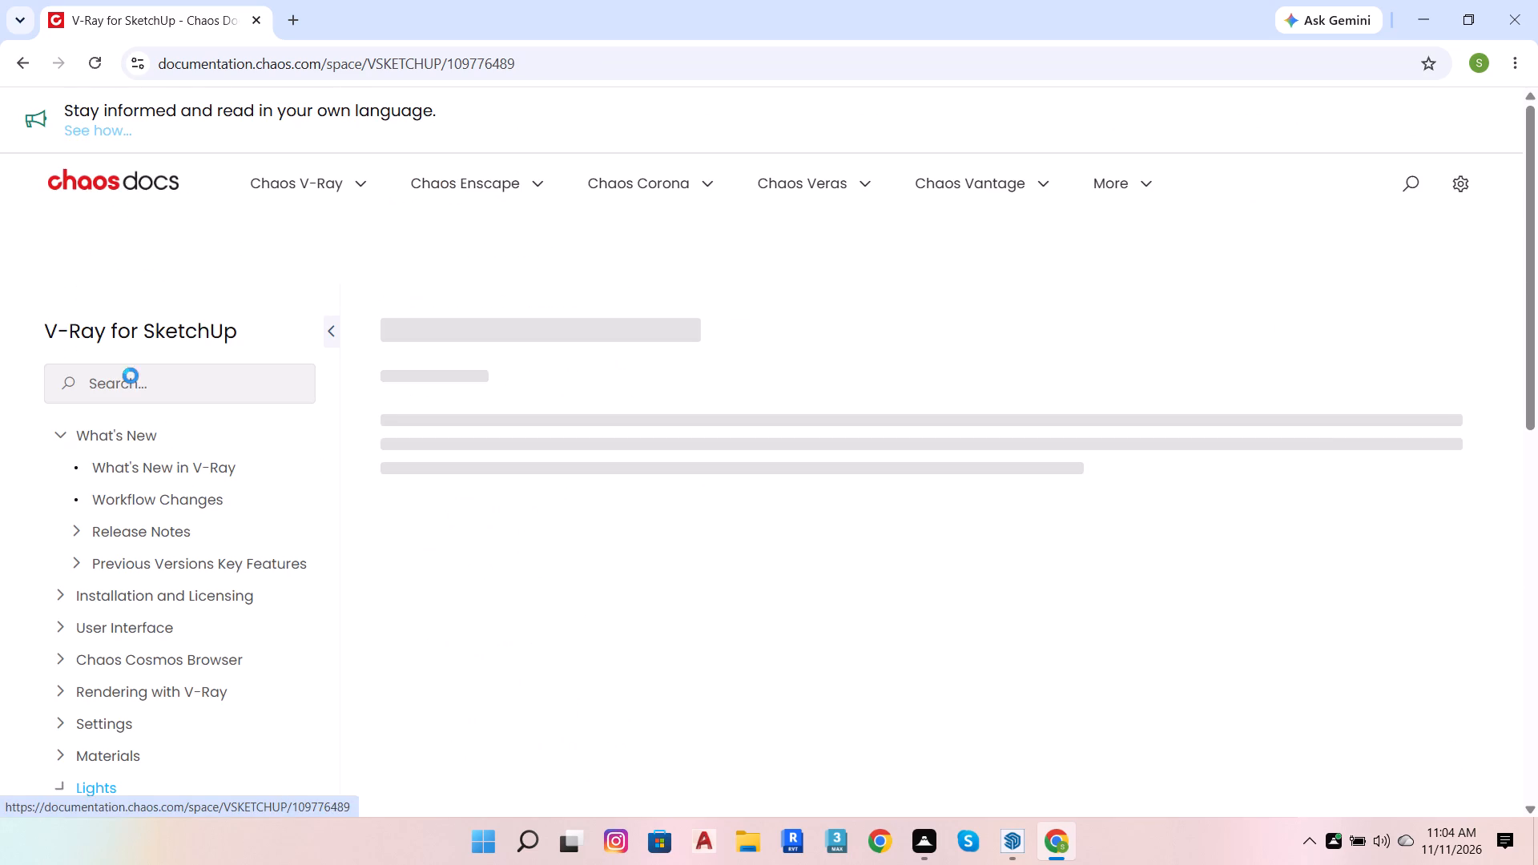
{"action": "scroll", "coordinate": [714, 413], "scroll_direction": "down", "scroll_amount": 3}
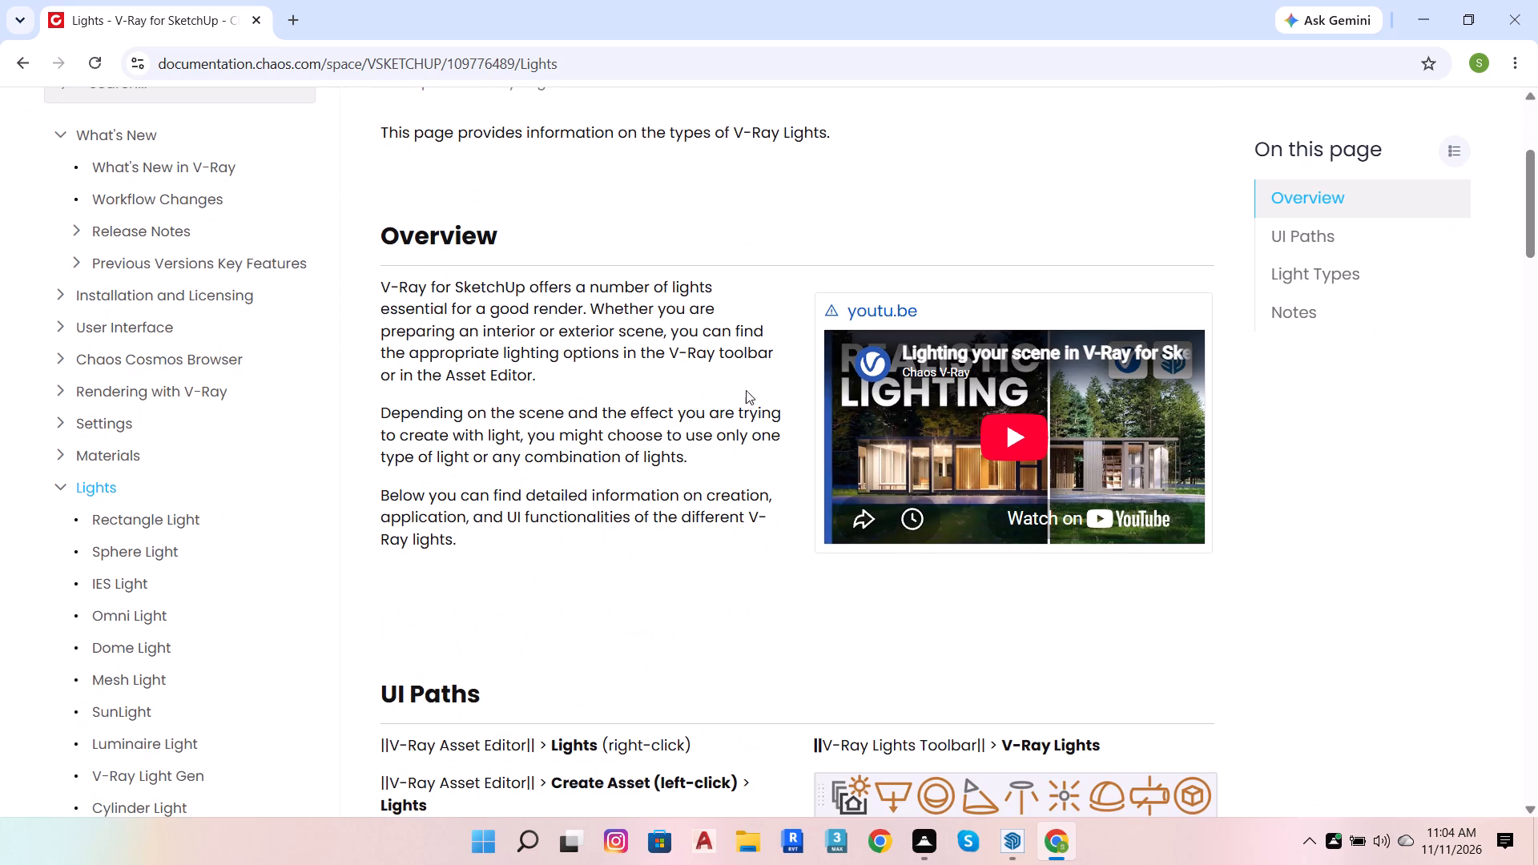
{"action": "scroll", "coordinate": [775, 371], "scroll_direction": "down", "scroll_amount": 12}
{"action": "scroll", "coordinate": [775, 369], "scroll_direction": "up", "scroll_amount": 8}
{"action": "scroll", "coordinate": [775, 369], "scroll_direction": "down", "scroll_amount": 7}
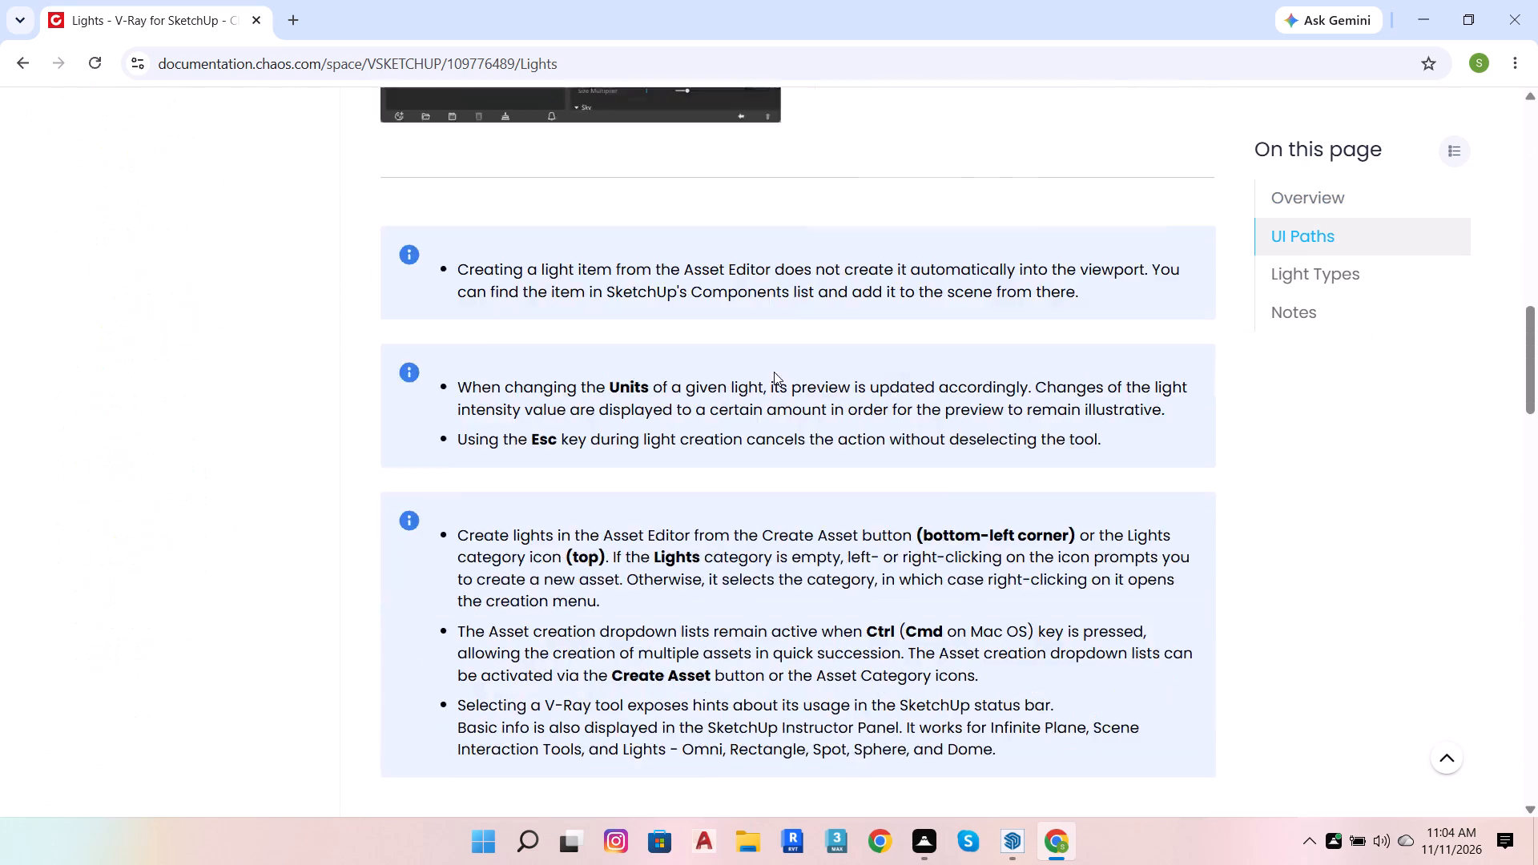
{"action": "scroll", "coordinate": [774, 373], "scroll_direction": "up", "scroll_amount": 7}
{"action": "scroll", "coordinate": [699, 388], "scroll_direction": "up", "scroll_amount": 6}
{"action": "scroll", "coordinate": [496, 465], "scroll_direction": "down", "scroll_amount": 4}
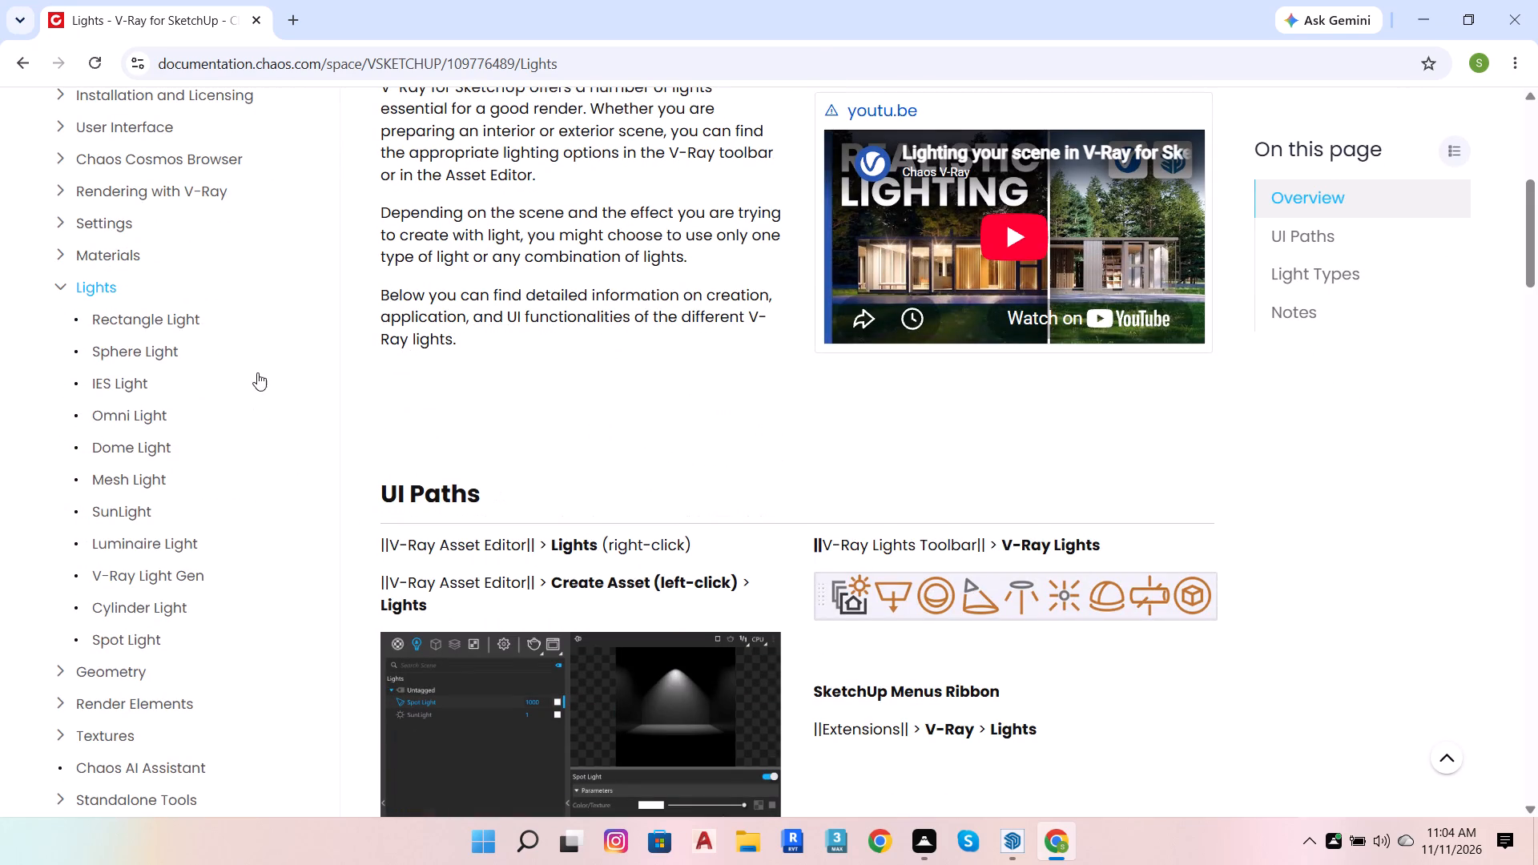
{"action": "scroll", "coordinate": [236, 663], "scroll_direction": "down", "scroll_amount": 4}
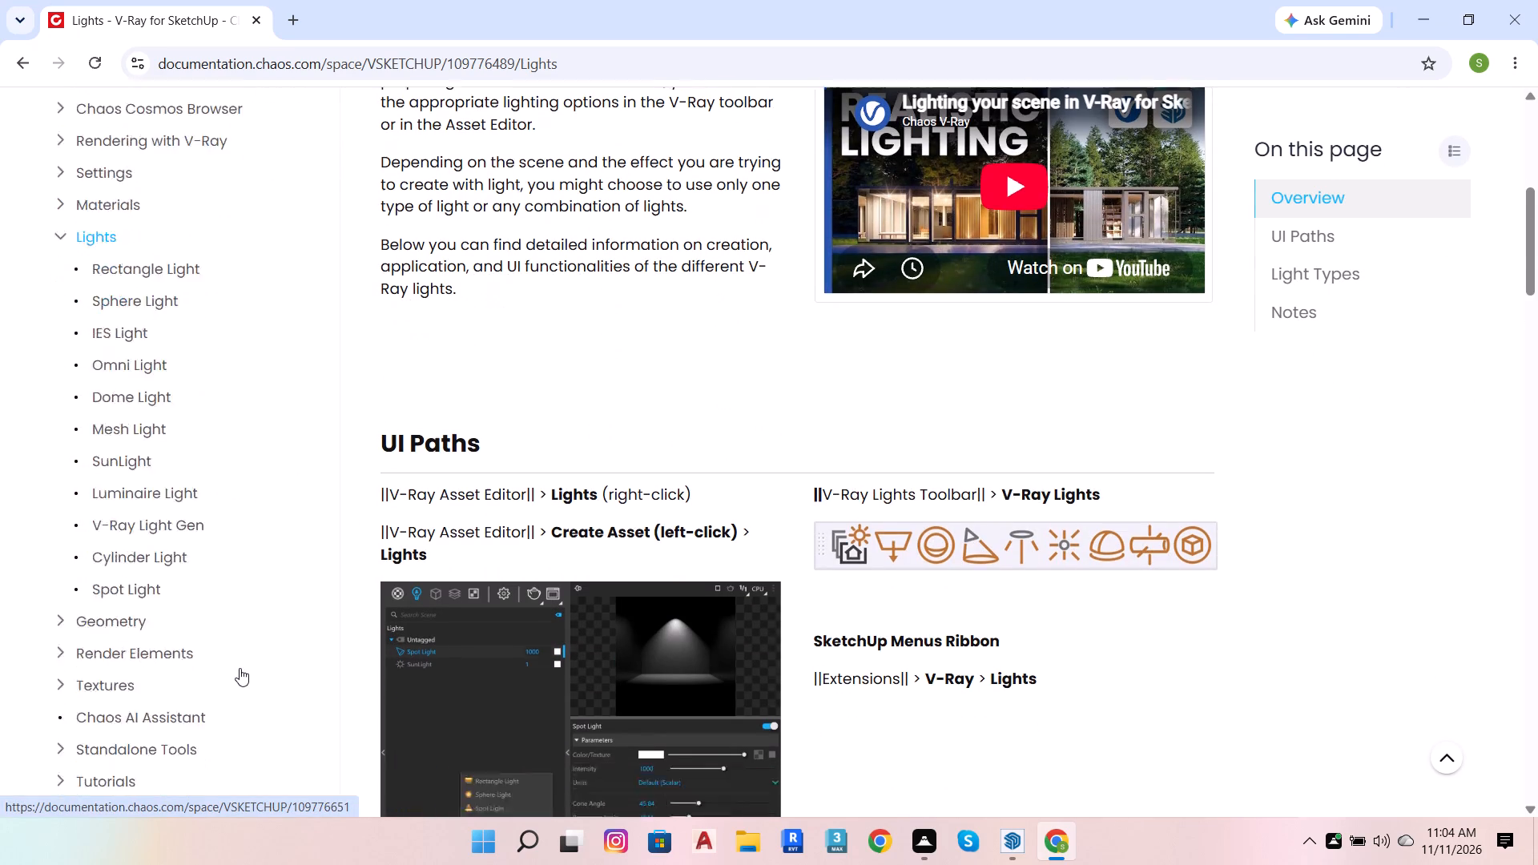
{"action": "scroll", "coordinate": [240, 668], "scroll_direction": "down", "scroll_amount": 1}
Close the Chrome documentation window, the failed Chaos Cosmos Browser and the V-Ray Asset Editor to return to the SketchUp model.
{"action": "left_click", "coordinate": [1537, 0]}
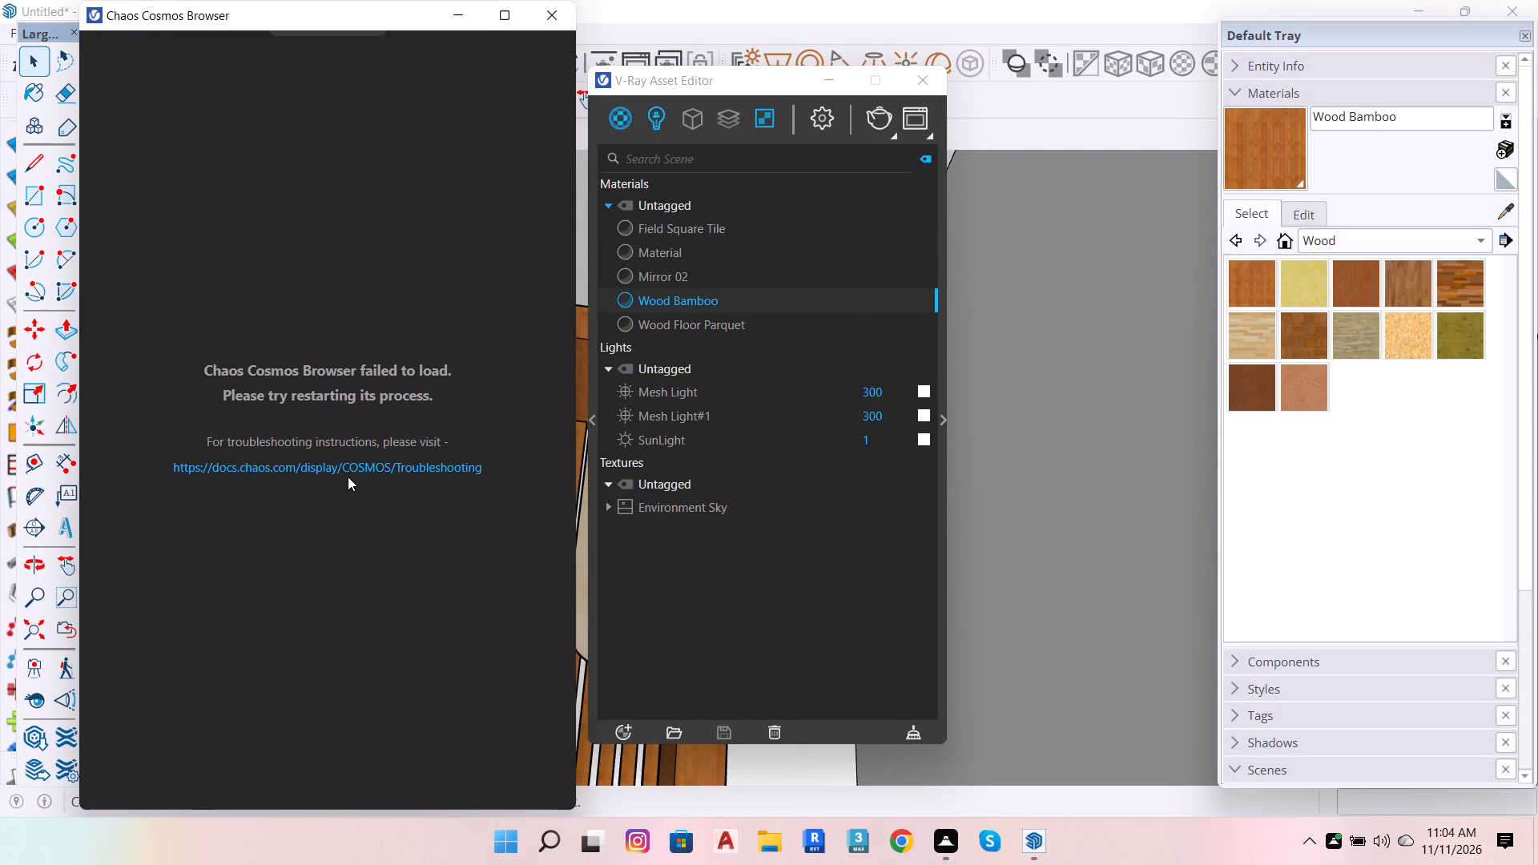
{"action": "left_click", "coordinate": [566, 27]}
{"action": "scroll", "coordinate": [740, 257], "scroll_direction": "down", "scroll_amount": 5}
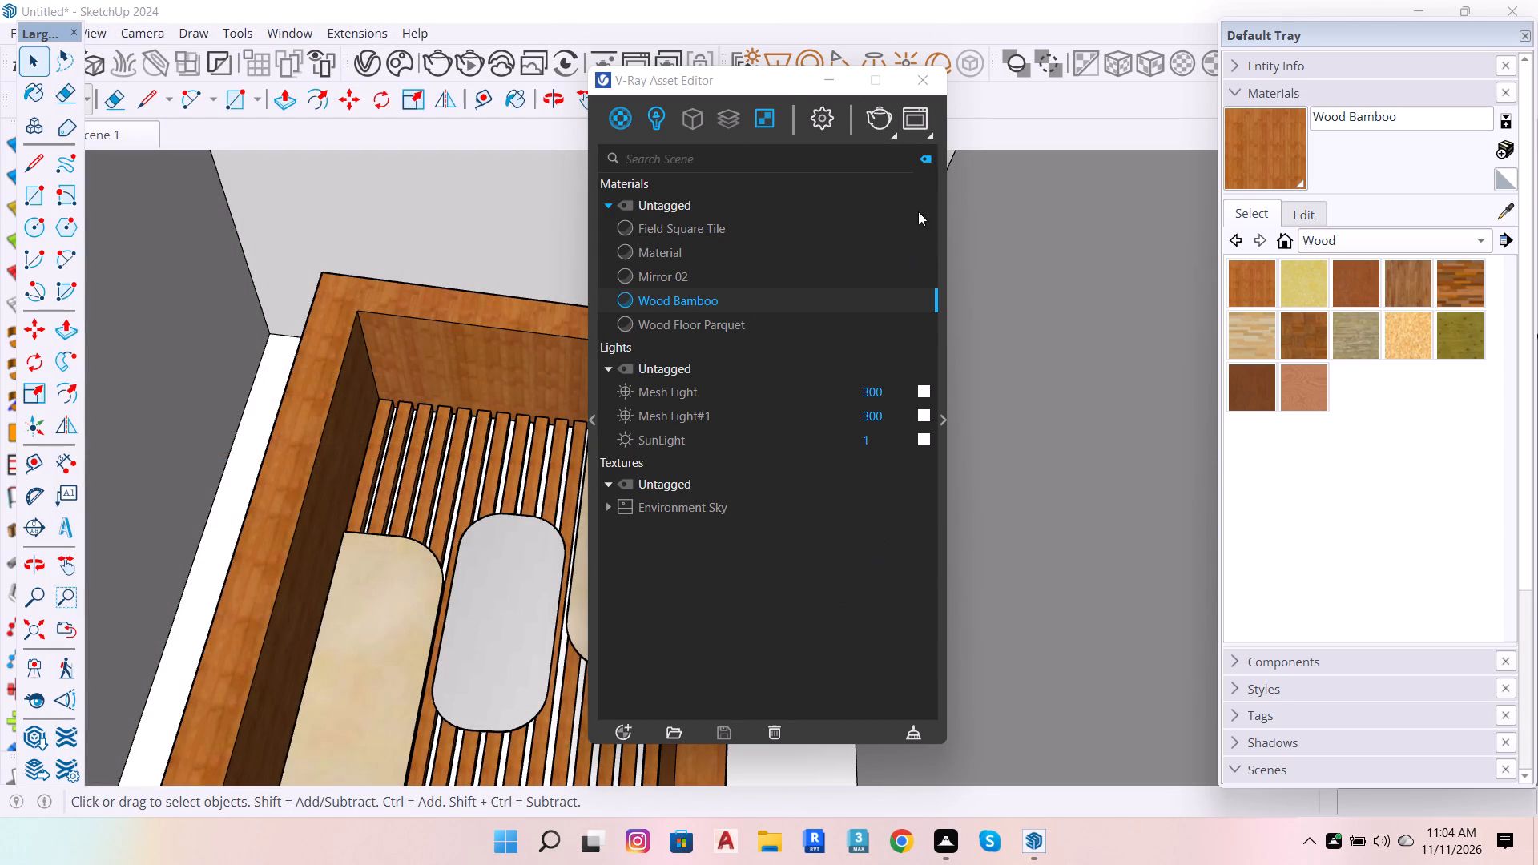
{"action": "left_click", "coordinate": [920, 78]}
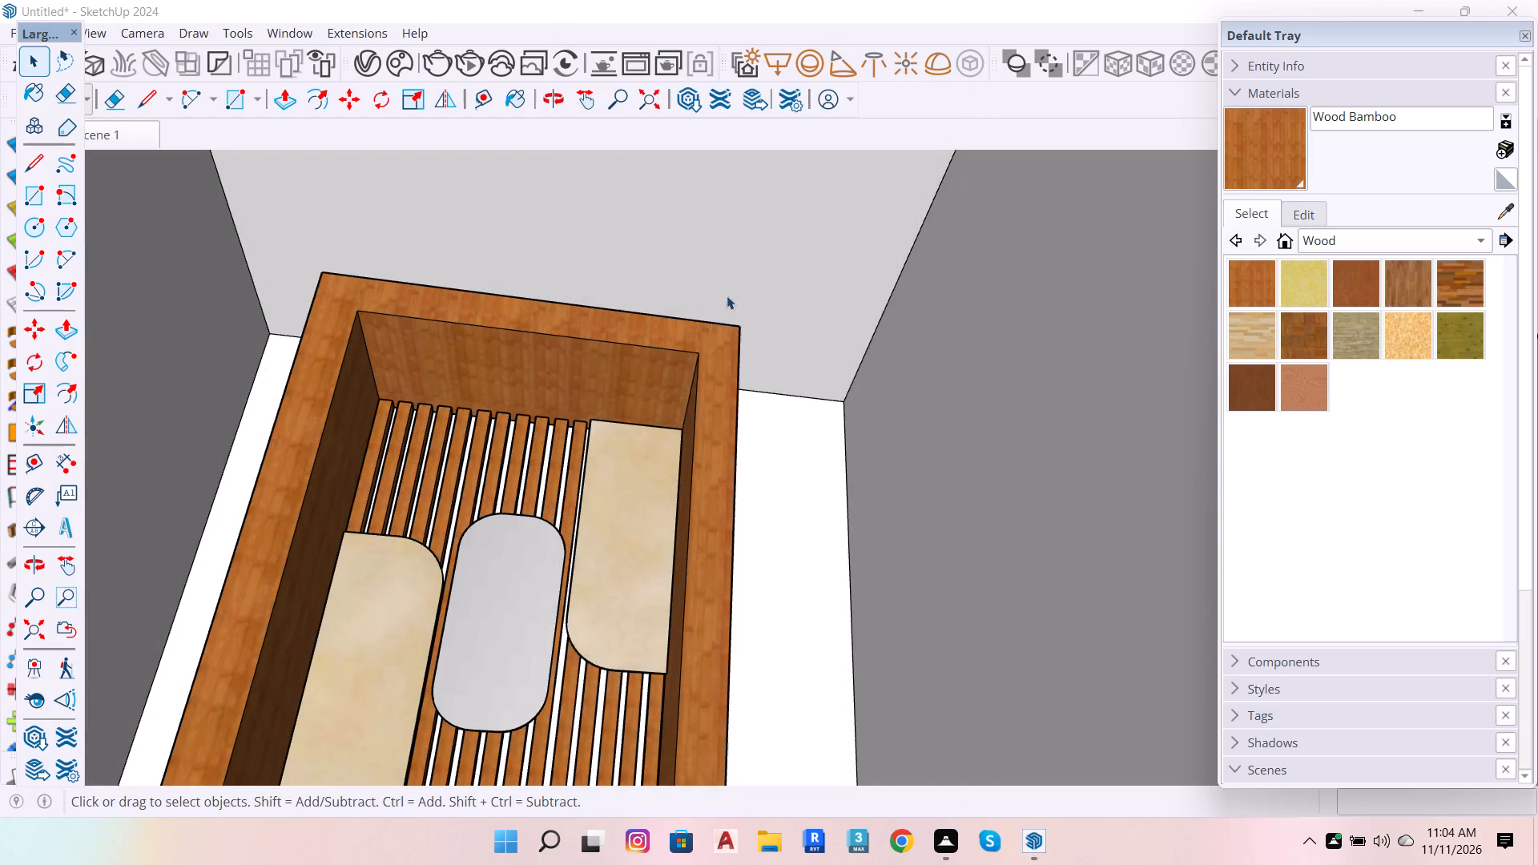
Open the wooden frame's nested group for editing and select the inner underside face of its top member.
{"action": "scroll", "coordinate": [709, 417], "scroll_direction": "down", "scroll_amount": 6}
{"action": "scroll", "coordinate": [686, 467], "scroll_direction": "up", "scroll_amount": 2}
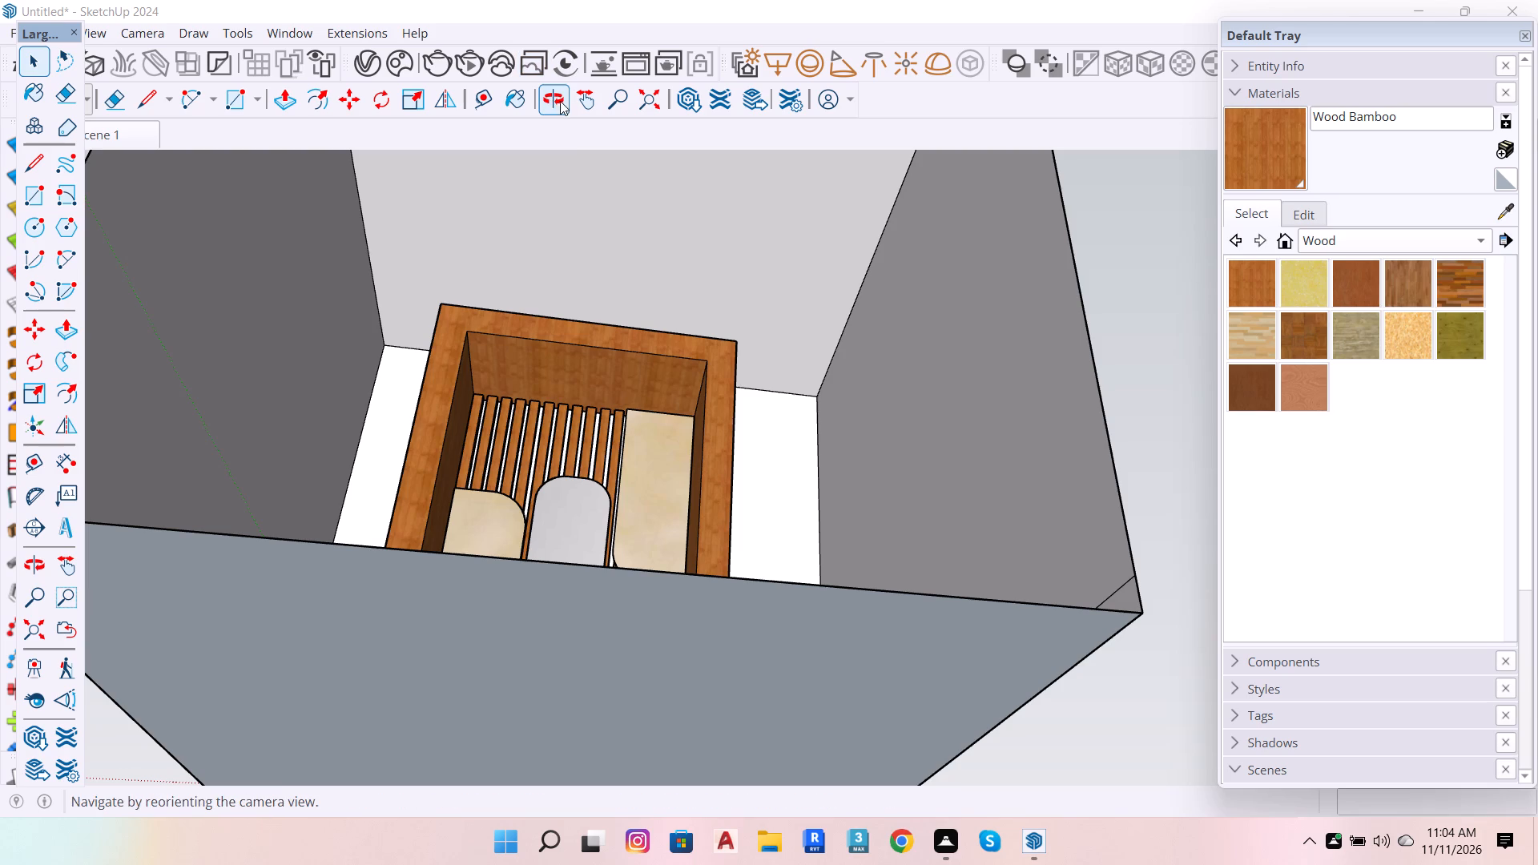
{"action": "left_click", "coordinate": [558, 84]}
{"action": "left_click_drag", "start_coordinate": [735, 365], "coordinate": [739, 531]}
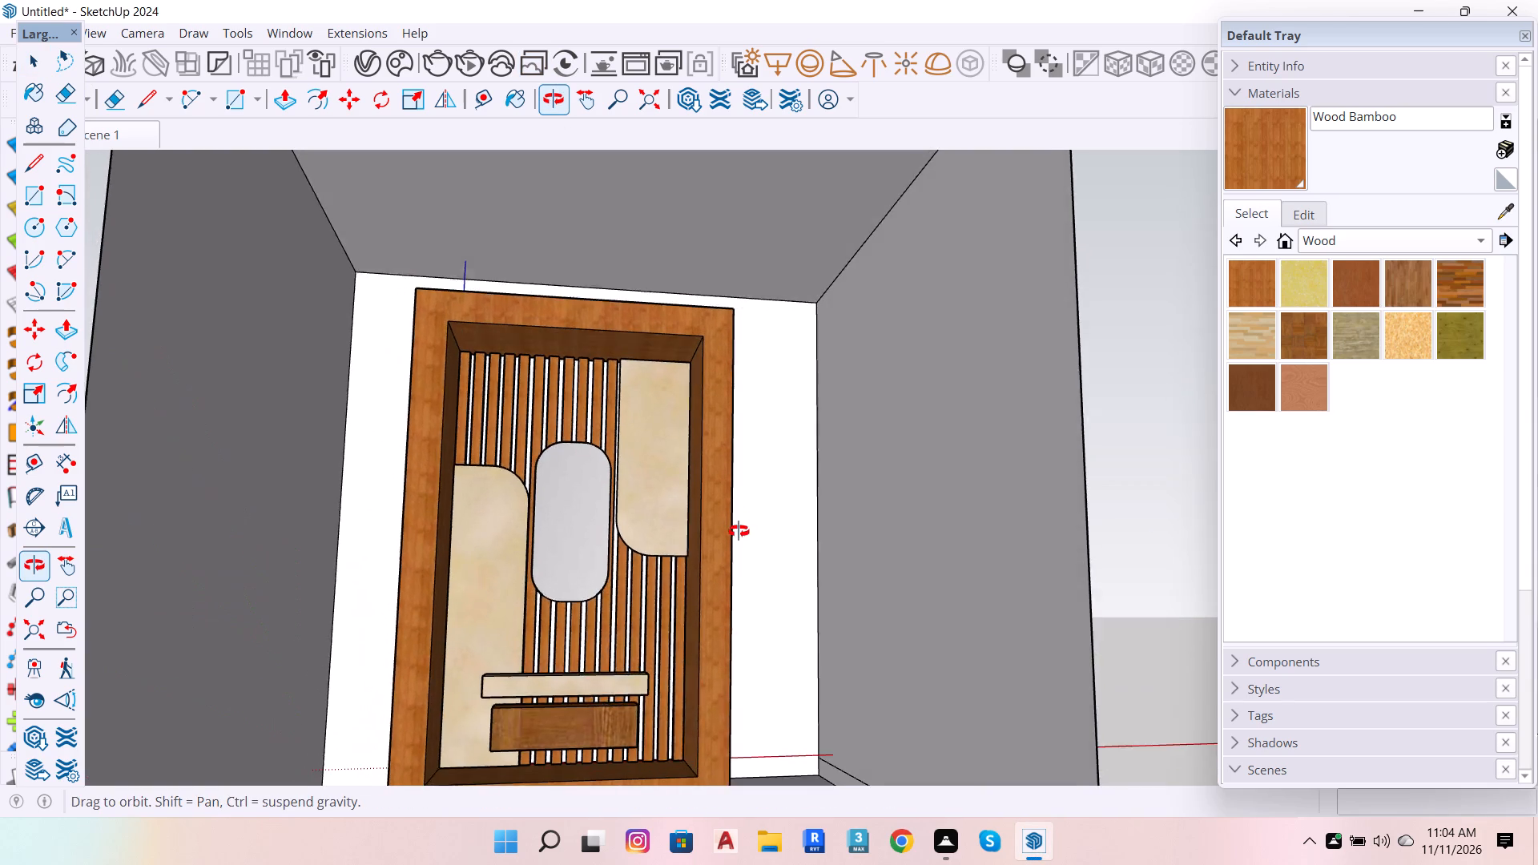
{"action": "left_click_drag", "start_coordinate": [739, 531], "coordinate": [739, 533]}
{"action": "scroll", "coordinate": [661, 623], "scroll_direction": "up", "scroll_amount": 4}
{"action": "left_click_drag", "start_coordinate": [671, 455], "coordinate": [621, 463]}
{"action": "scroll", "coordinate": [770, 449], "scroll_direction": "down", "scroll_amount": 4}
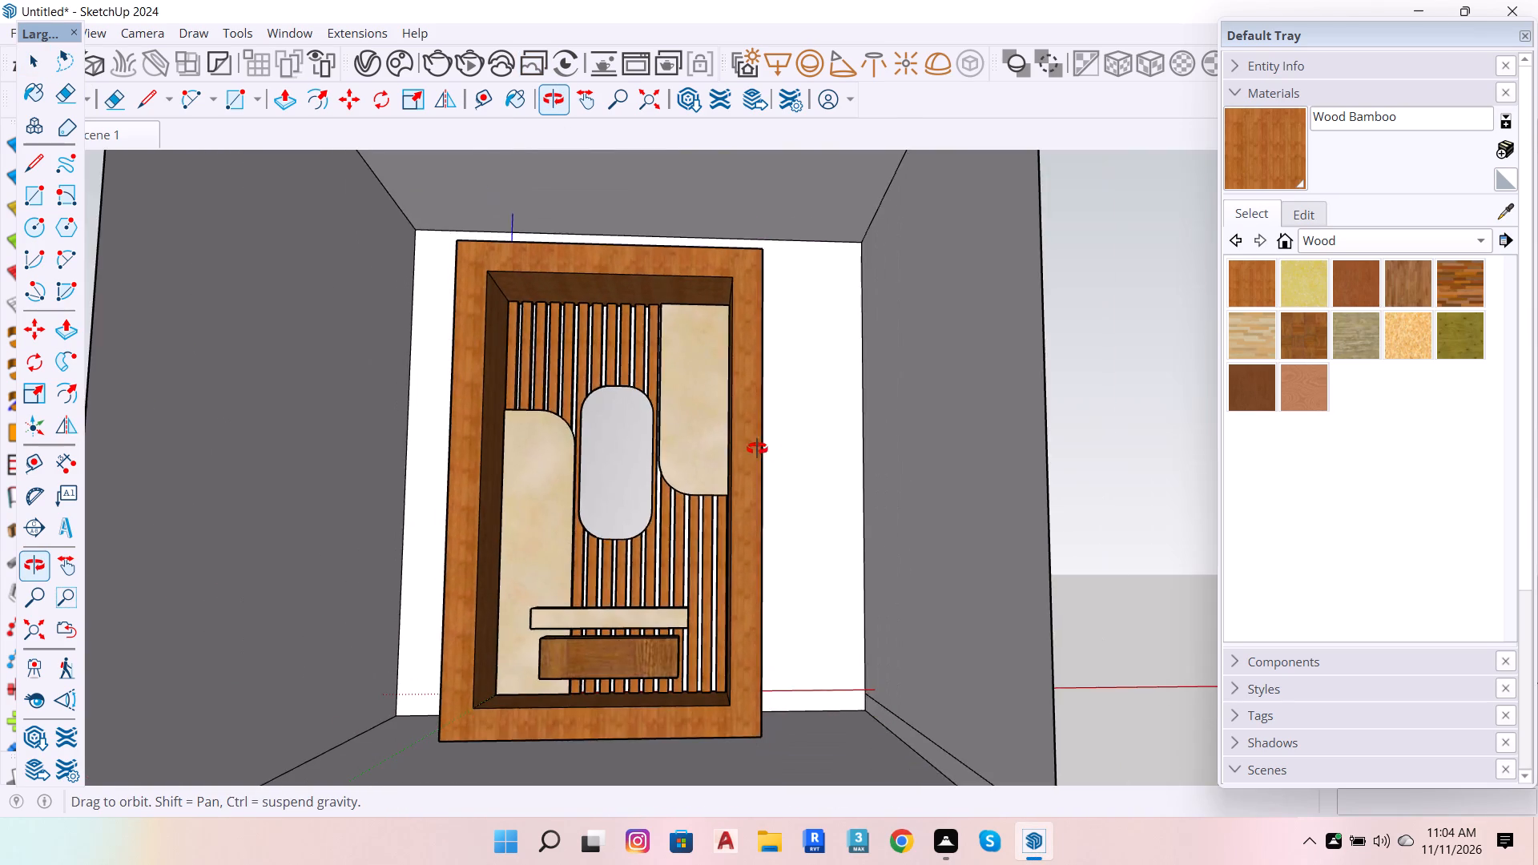
{"action": "scroll", "coordinate": [607, 304], "scroll_direction": "up", "scroll_amount": 4}
{"action": "left_click_drag", "start_coordinate": [605, 244], "coordinate": [593, 175]}
{"action": "scroll", "coordinate": [624, 261], "scroll_direction": "up", "scroll_amount": 6}
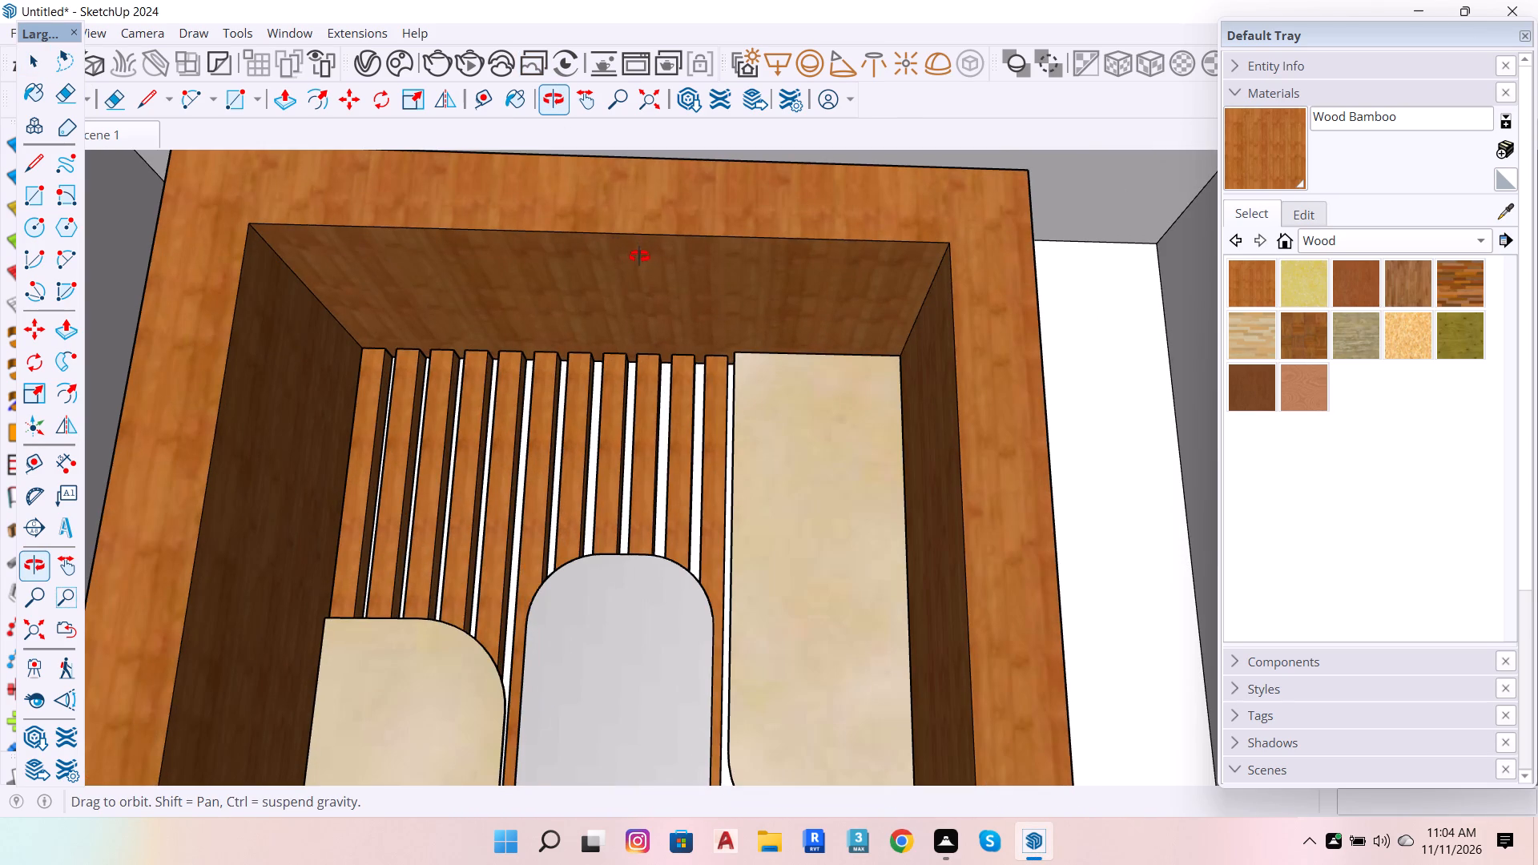
{"action": "key", "text": "space"}
{"action": "double_click", "coordinate": [660, 268]}
{"action": "left_click", "coordinate": [660, 268]}
{"action": "double_click", "coordinate": [660, 268]}
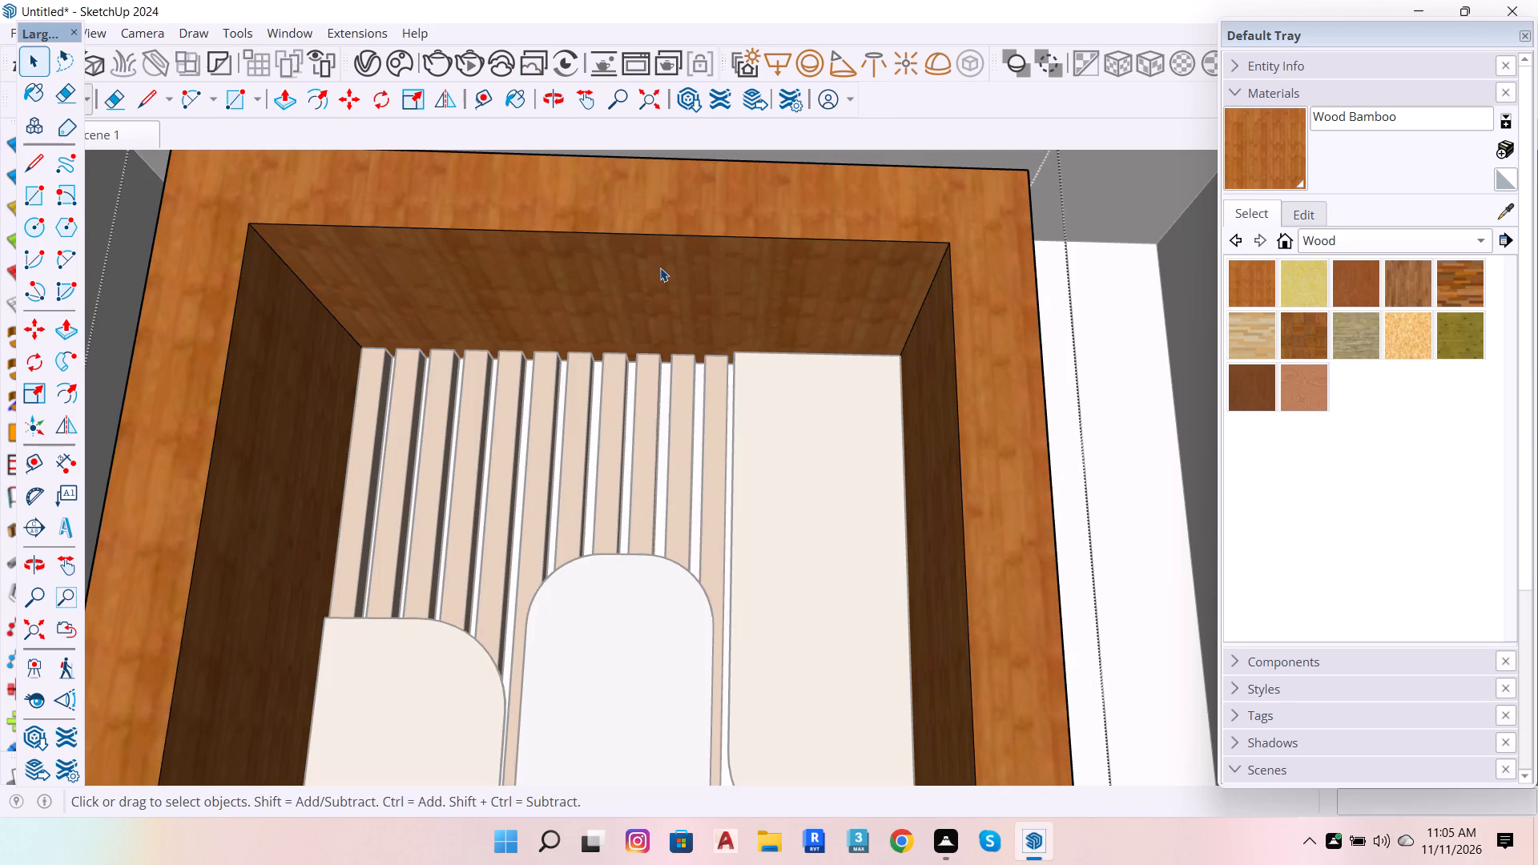
{"action": "left_click", "coordinate": [662, 292]}
{"action": "double_click", "coordinate": [665, 292]}
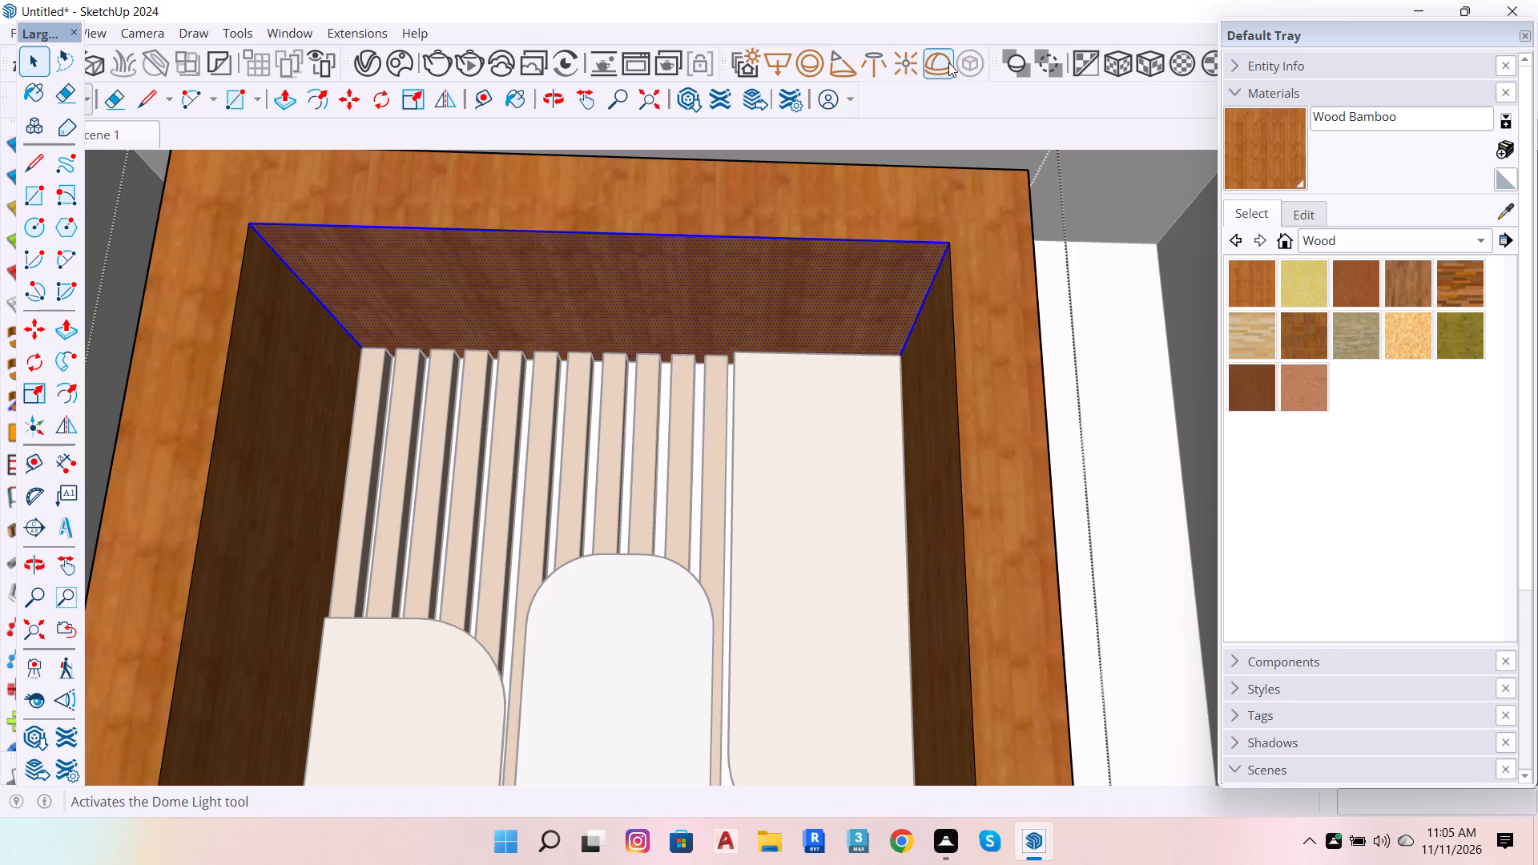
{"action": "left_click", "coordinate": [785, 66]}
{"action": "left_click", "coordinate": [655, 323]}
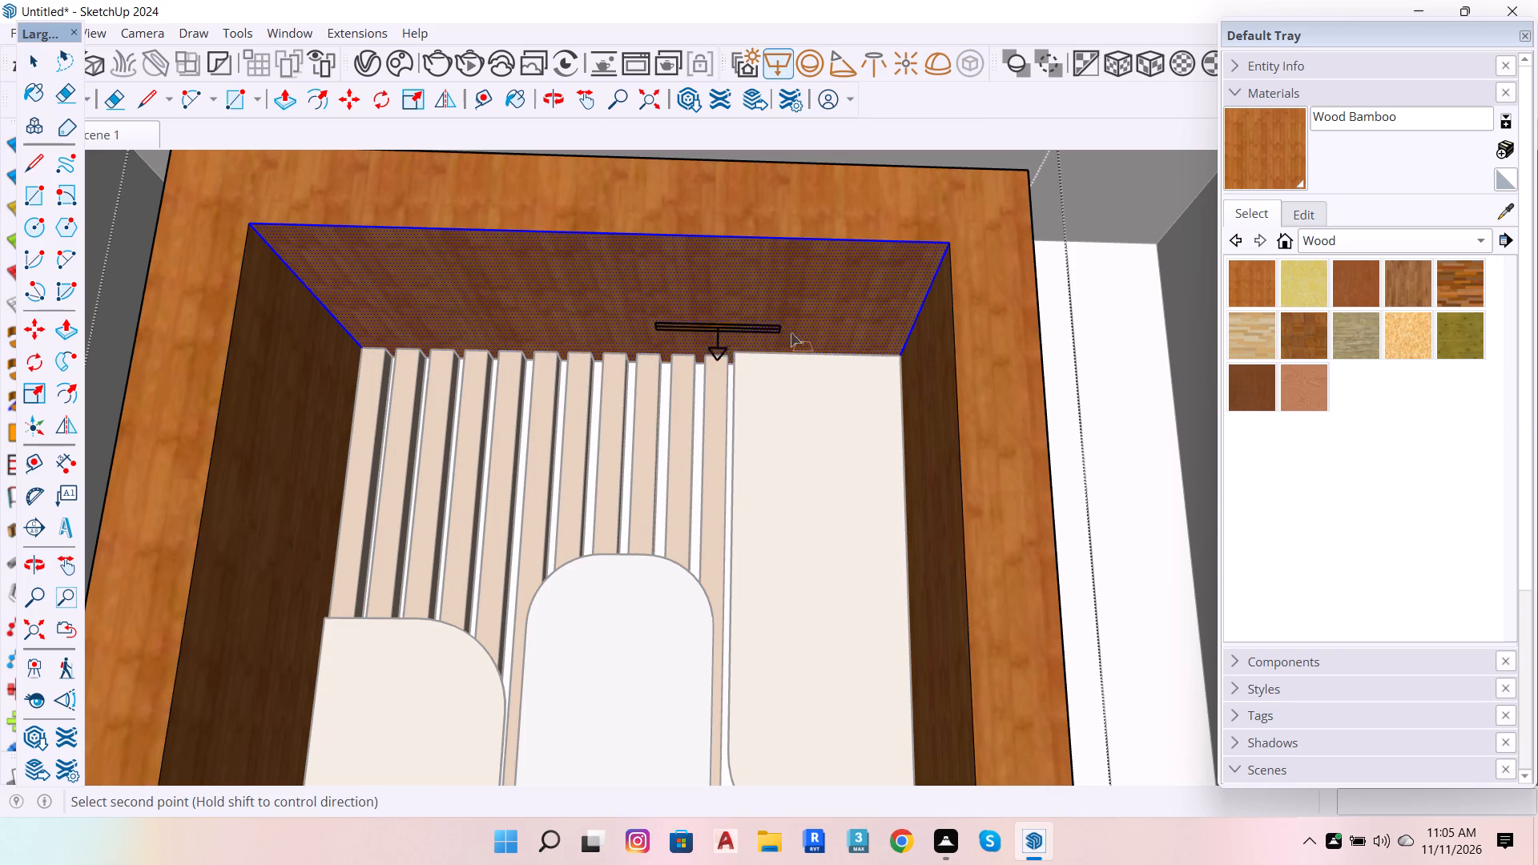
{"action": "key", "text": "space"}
Draw a V-Ray Rectangle Light corner to corner across the underside of the frame's top member, shining down, and leave the frame group.
{"action": "left_click", "coordinate": [779, 58]}
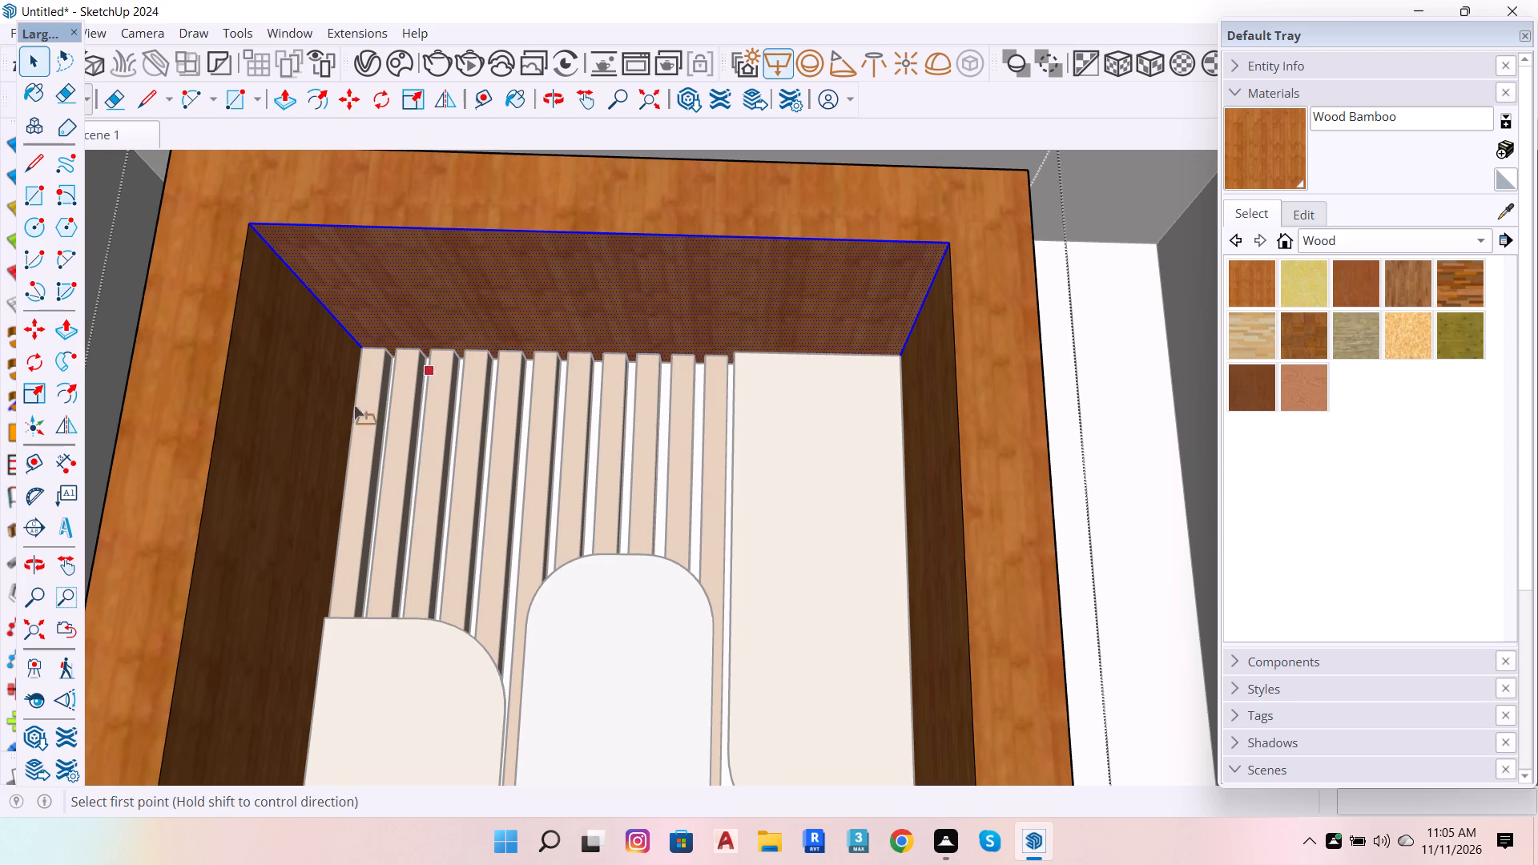
{"action": "left_click", "coordinate": [360, 348]}
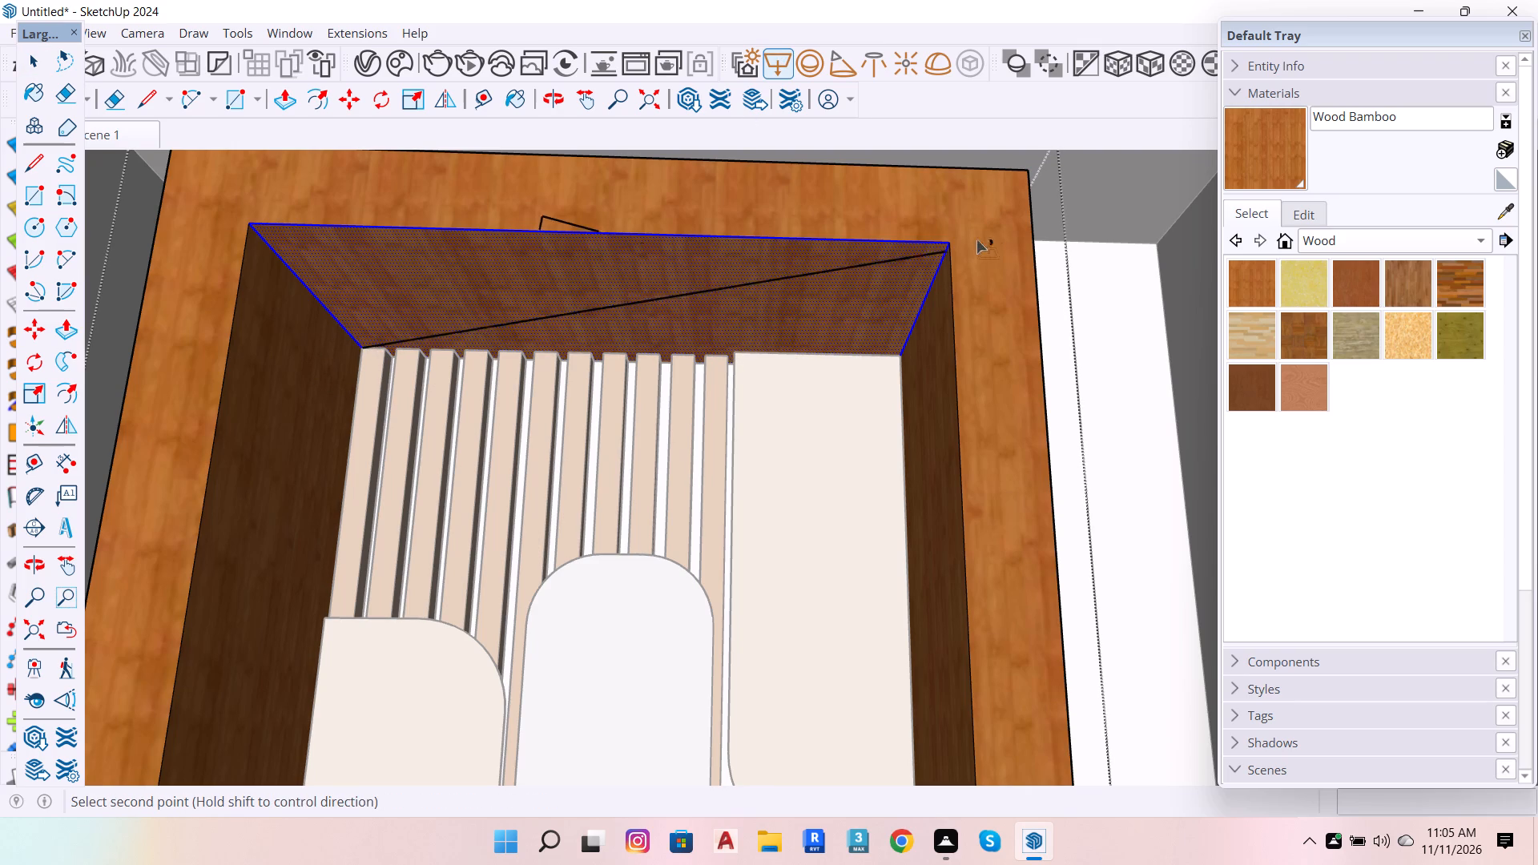
{"action": "left_click", "coordinate": [943, 241]}
{"action": "scroll", "coordinate": [910, 291], "scroll_direction": "down", "scroll_amount": 5}
{"action": "key", "text": "space"}
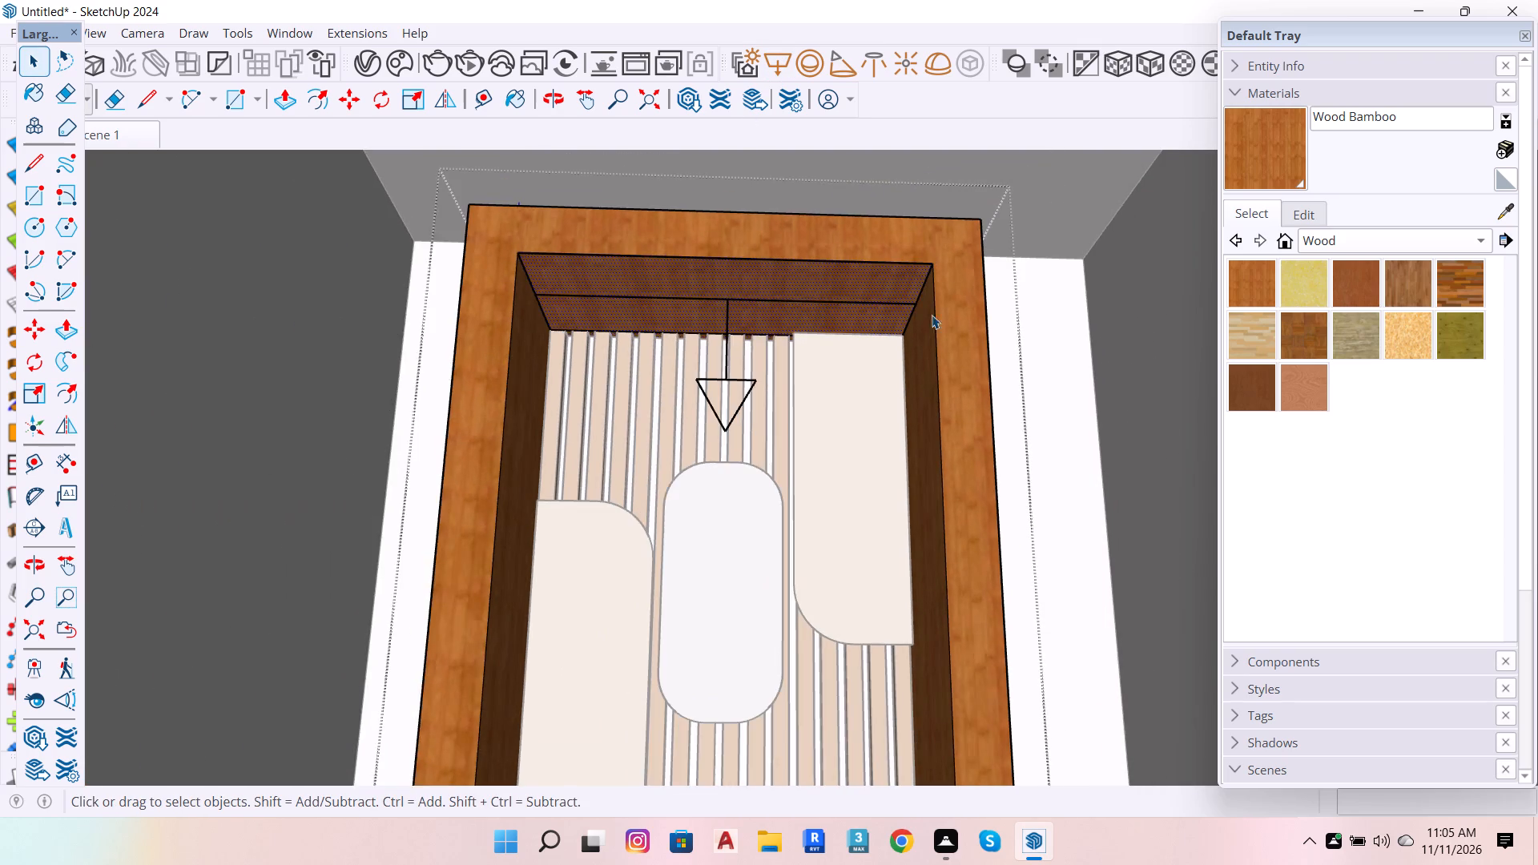
{"action": "scroll", "coordinate": [895, 351], "scroll_direction": "down", "scroll_amount": 13}
{"action": "left_click", "coordinate": [401, 363]}
{"action": "scroll", "coordinate": [893, 282], "scroll_direction": "up", "scroll_amount": 7}
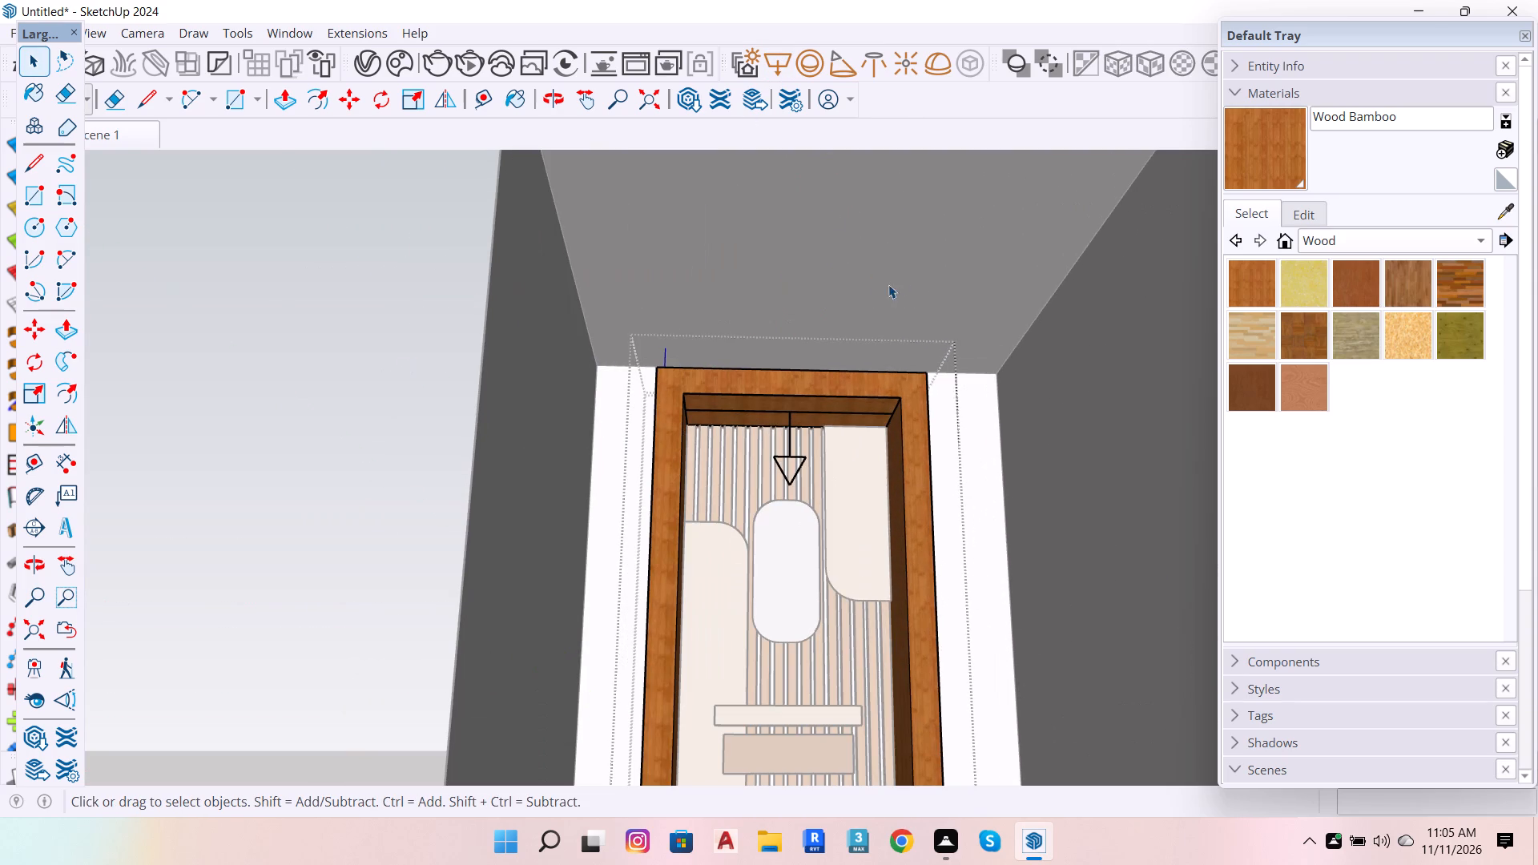
{"action": "double_click", "coordinate": [216, 300]}
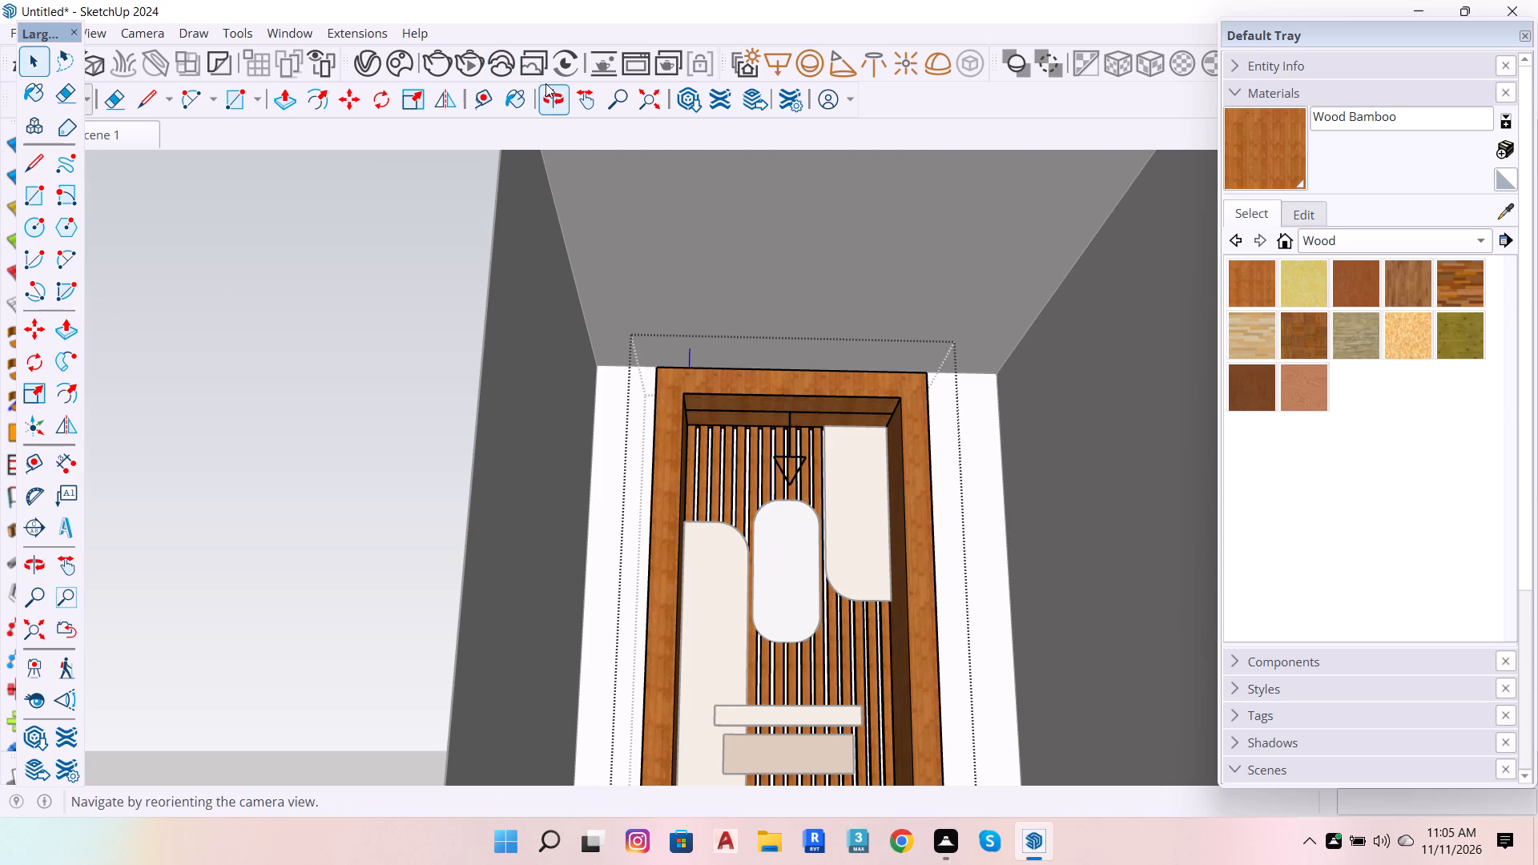
Set the Rectangle Light's intensity to 300 in the V-Ray Asset Editor and close the editor.
{"action": "left_click", "coordinate": [364, 65]}
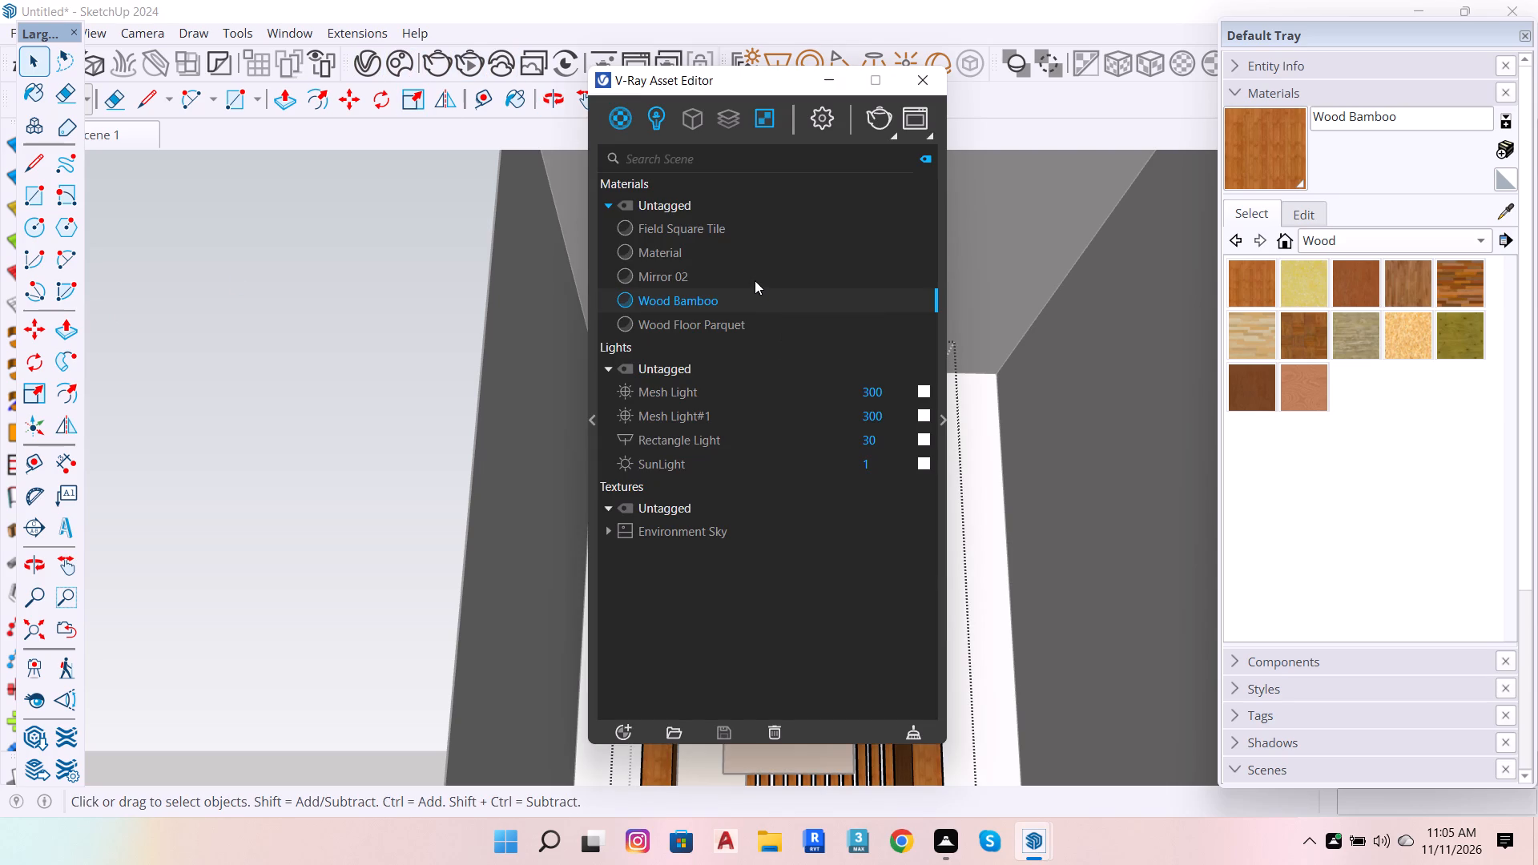
{"action": "left_click", "coordinate": [660, 122]}
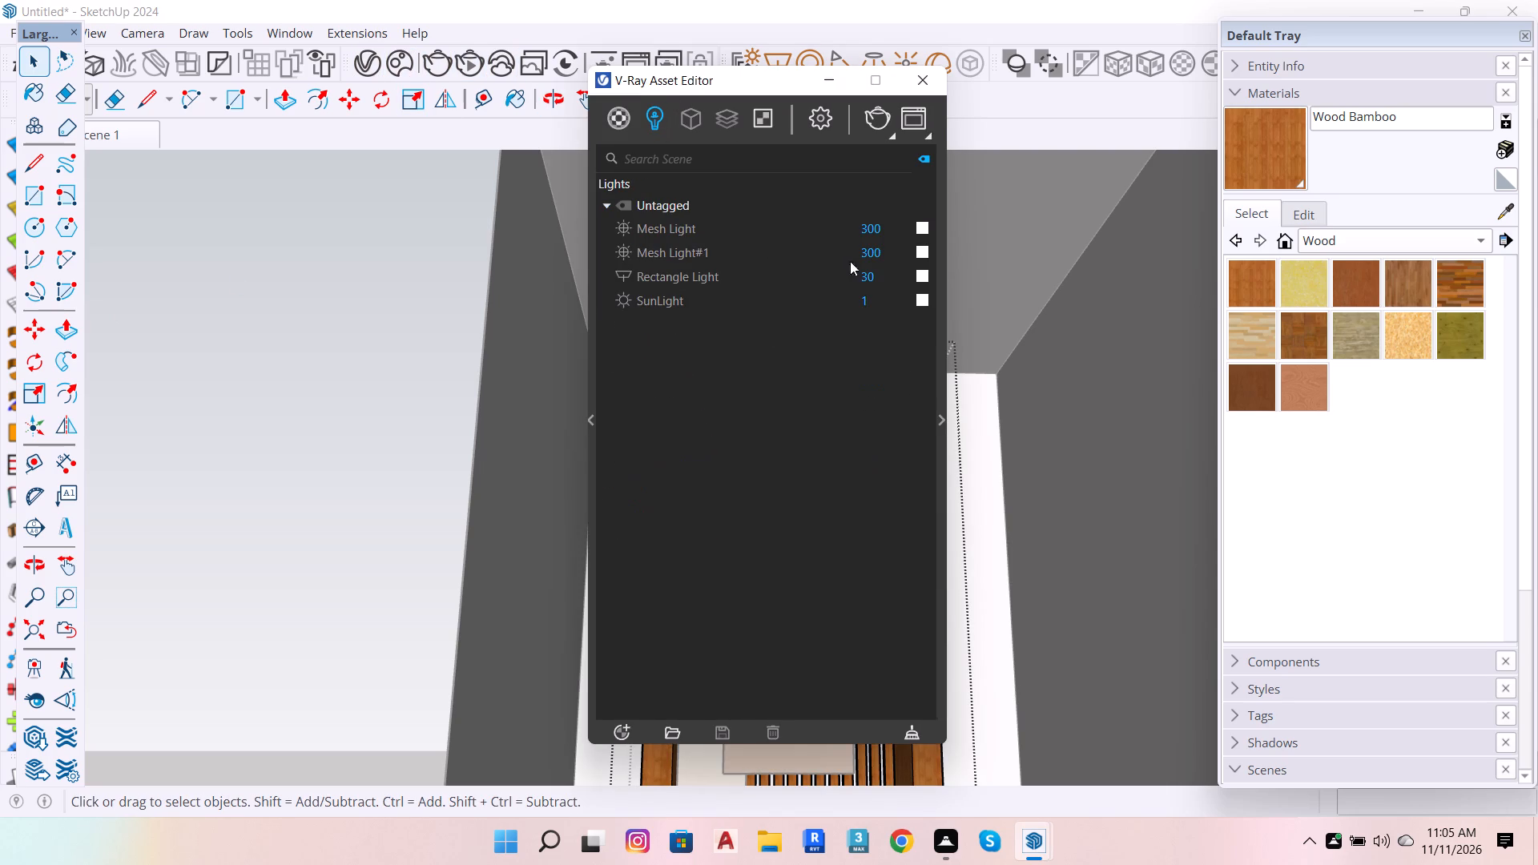
{"action": "left_click", "coordinate": [880, 276]}
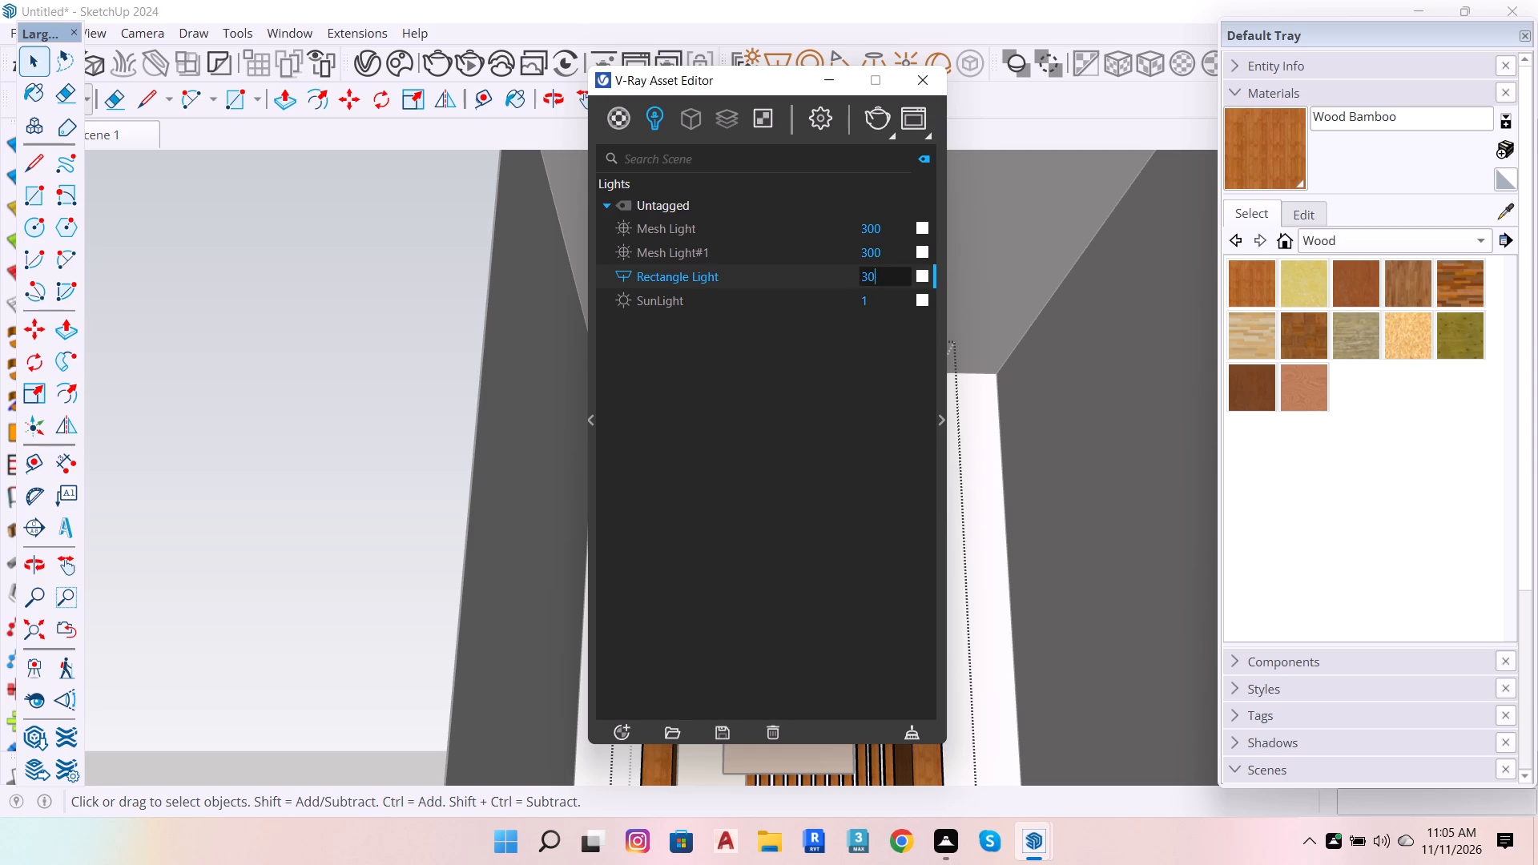
{"action": "key", "text": "0"}
{"action": "left_click", "coordinate": [921, 80]}
Leave the open frame group to return to the whole model.
{"action": "scroll", "coordinate": [839, 446], "scroll_direction": "down", "scroll_amount": 7}
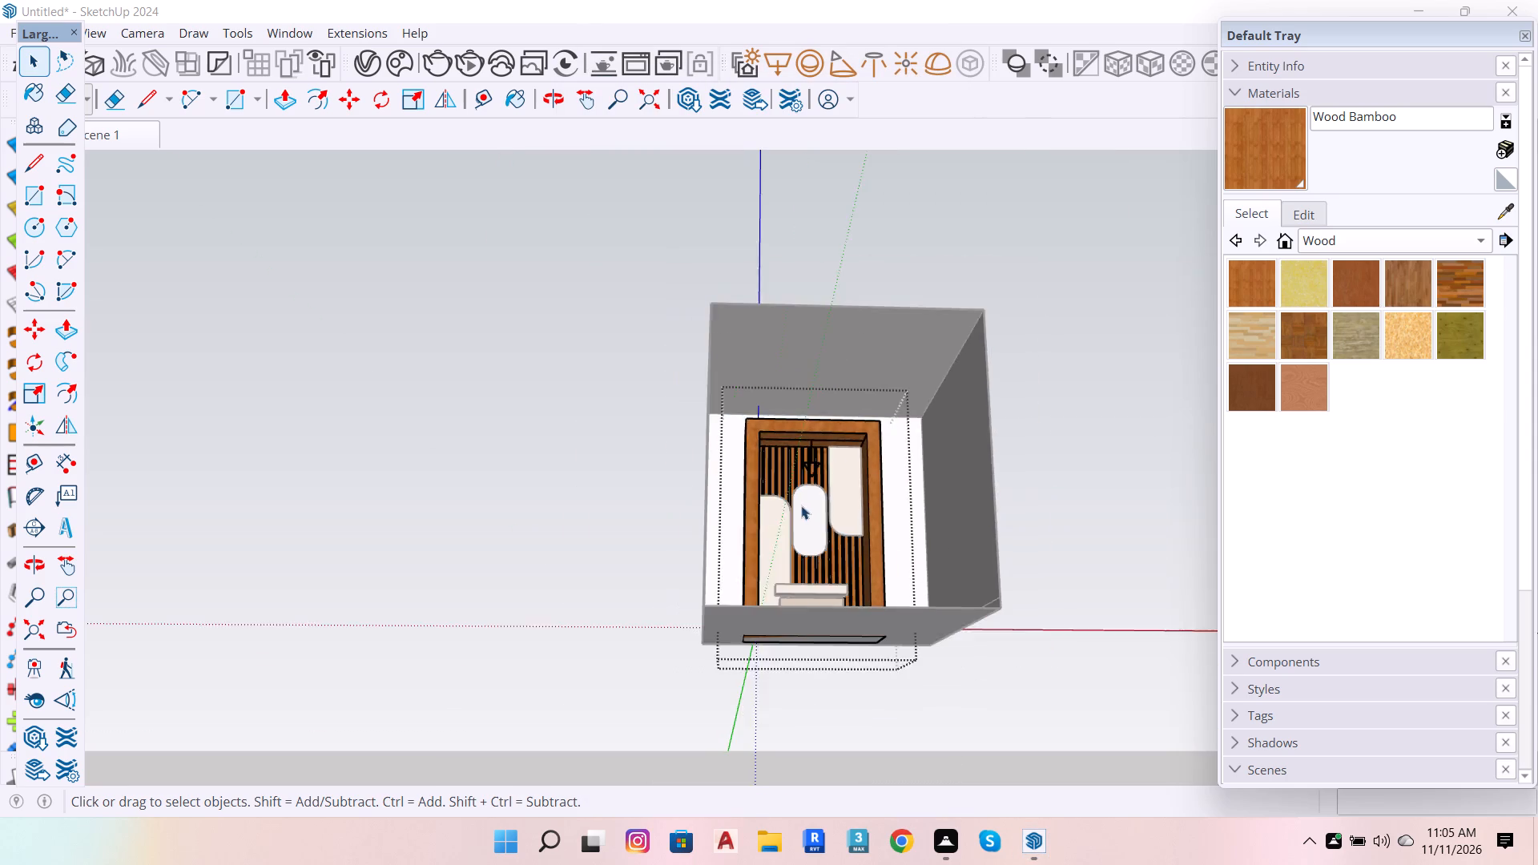
{"action": "scroll", "coordinate": [751, 547], "scroll_direction": "down", "scroll_amount": 6}
{"action": "scroll", "coordinate": [827, 503], "scroll_direction": "up", "scroll_amount": 2}
{"action": "key", "text": "o"}
{"action": "left_click_drag", "start_coordinate": [789, 384], "coordinate": [788, 452]}
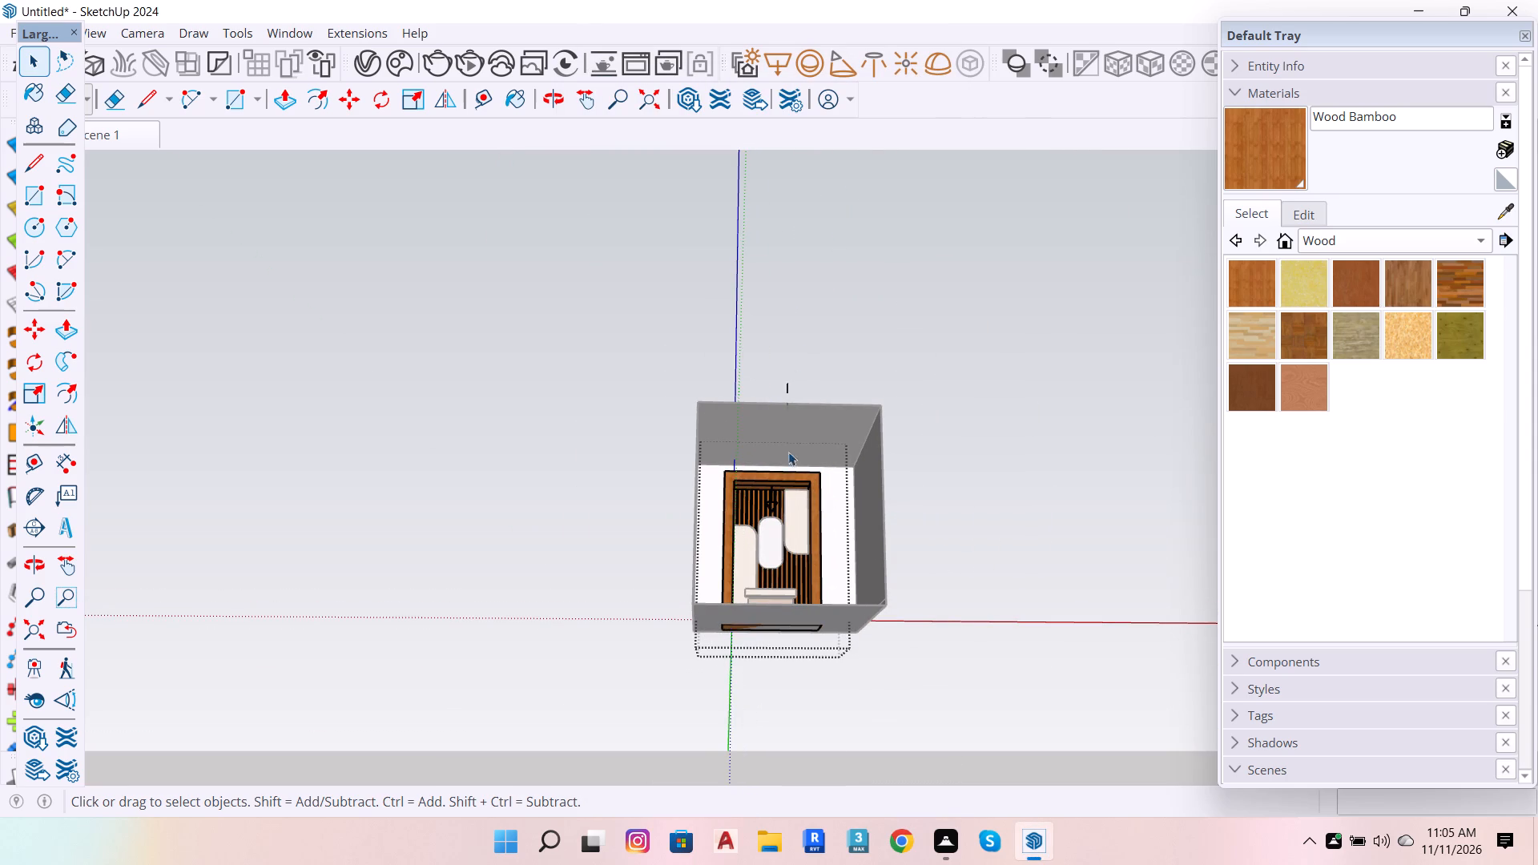
{"action": "left_click_drag", "start_coordinate": [788, 452], "coordinate": [787, 541]}
{"action": "left_click", "coordinate": [869, 335]}
Update Scene 1, with all properties included, to a close-up front view of the slatted panel.
{"action": "key", "text": "o"}
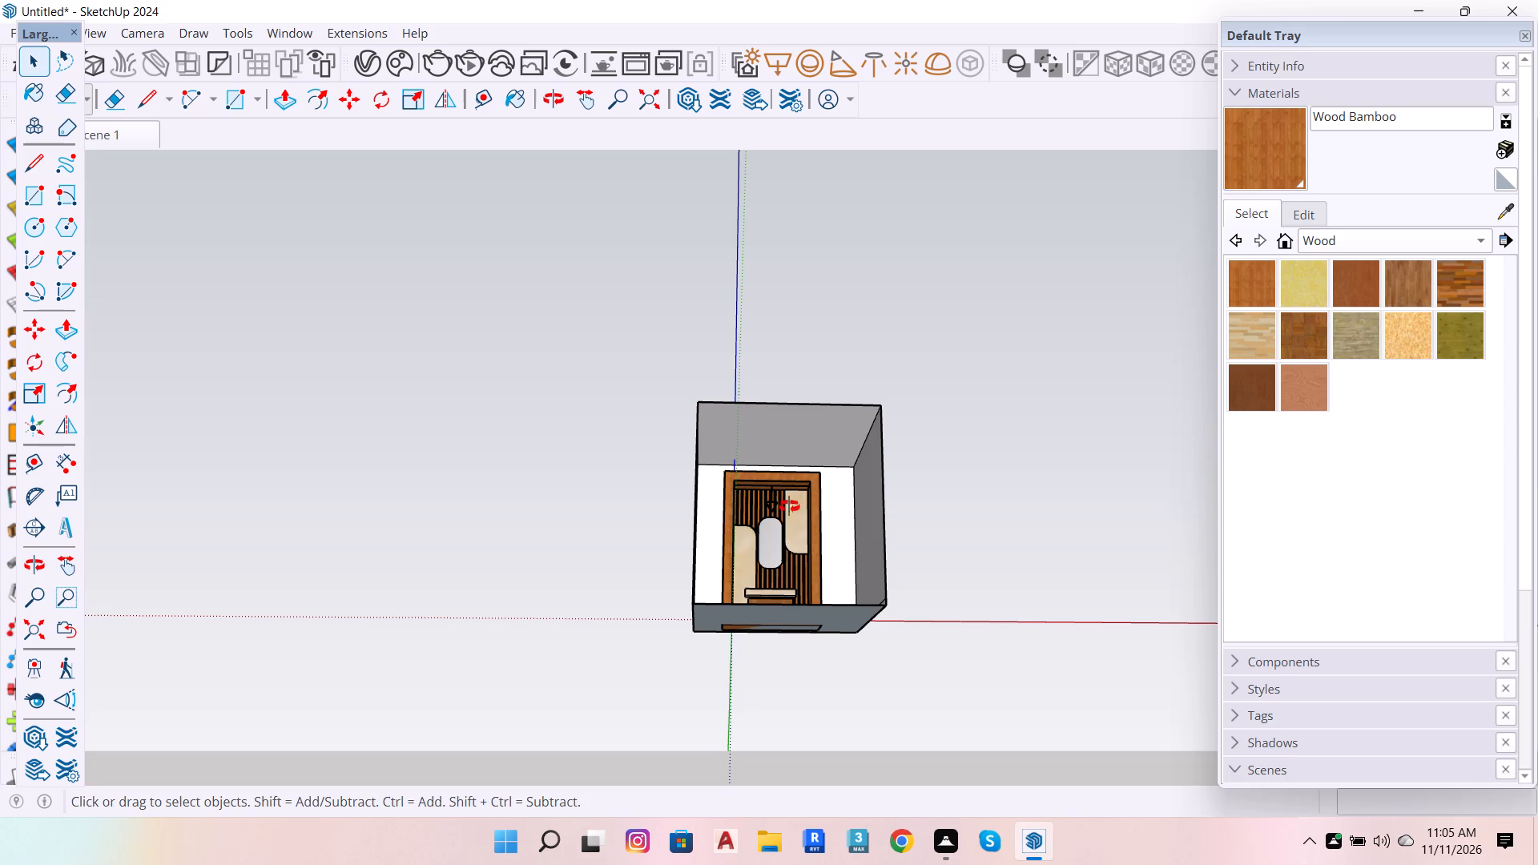
{"action": "left_click_drag", "start_coordinate": [802, 425], "coordinate": [795, 577]}
{"action": "scroll", "coordinate": [799, 555], "scroll_direction": "up", "scroll_amount": 7}
{"action": "scroll", "coordinate": [763, 493], "scroll_direction": "up", "scroll_amount": 4}
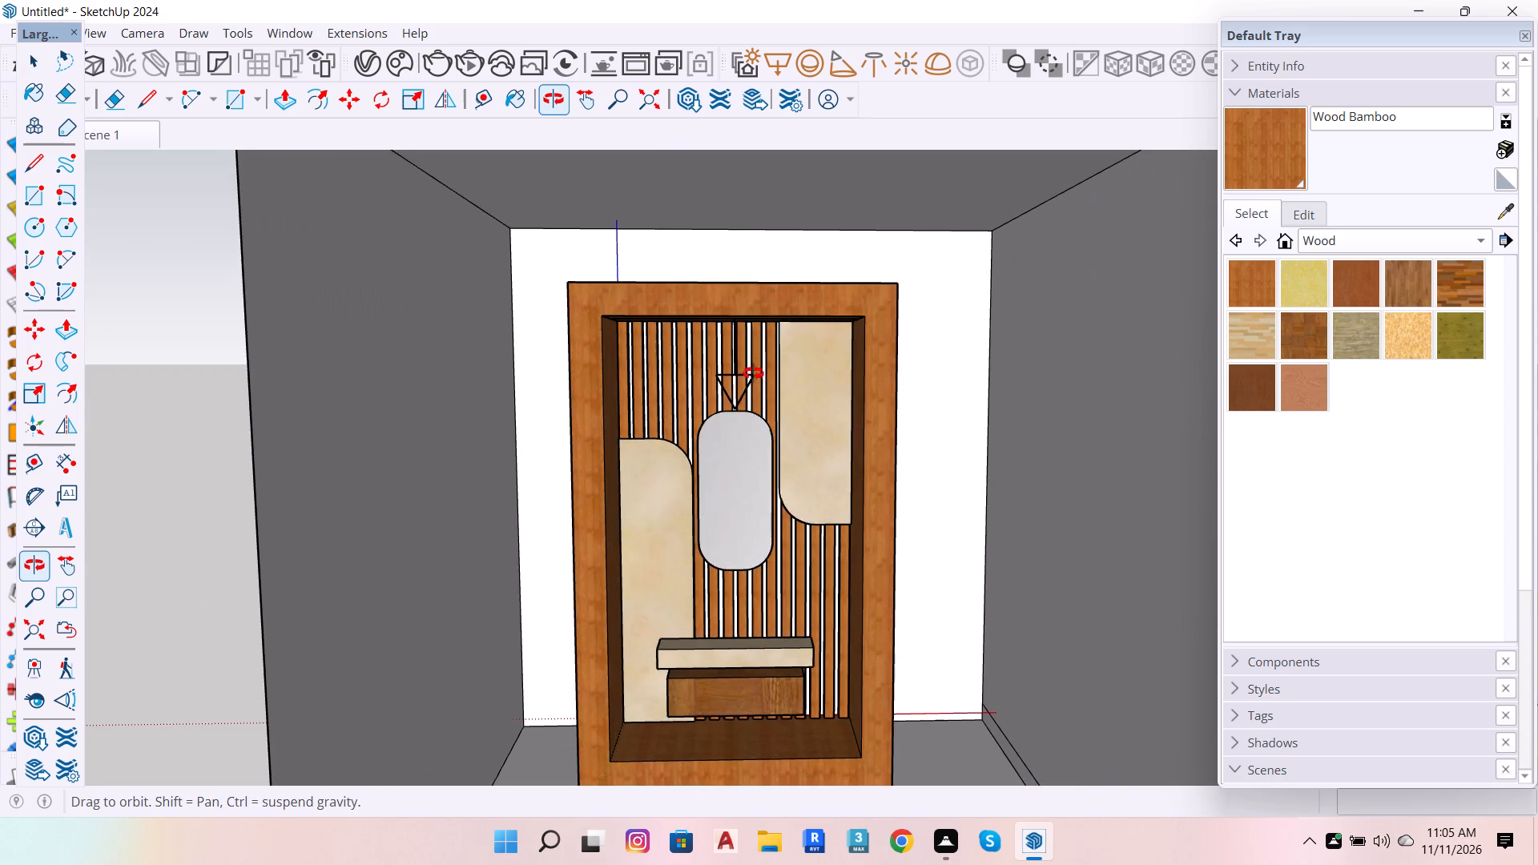
{"action": "left_click_drag", "start_coordinate": [755, 368], "coordinate": [737, 313]}
{"action": "scroll", "coordinate": [739, 412], "scroll_direction": "up", "scroll_amount": 1}
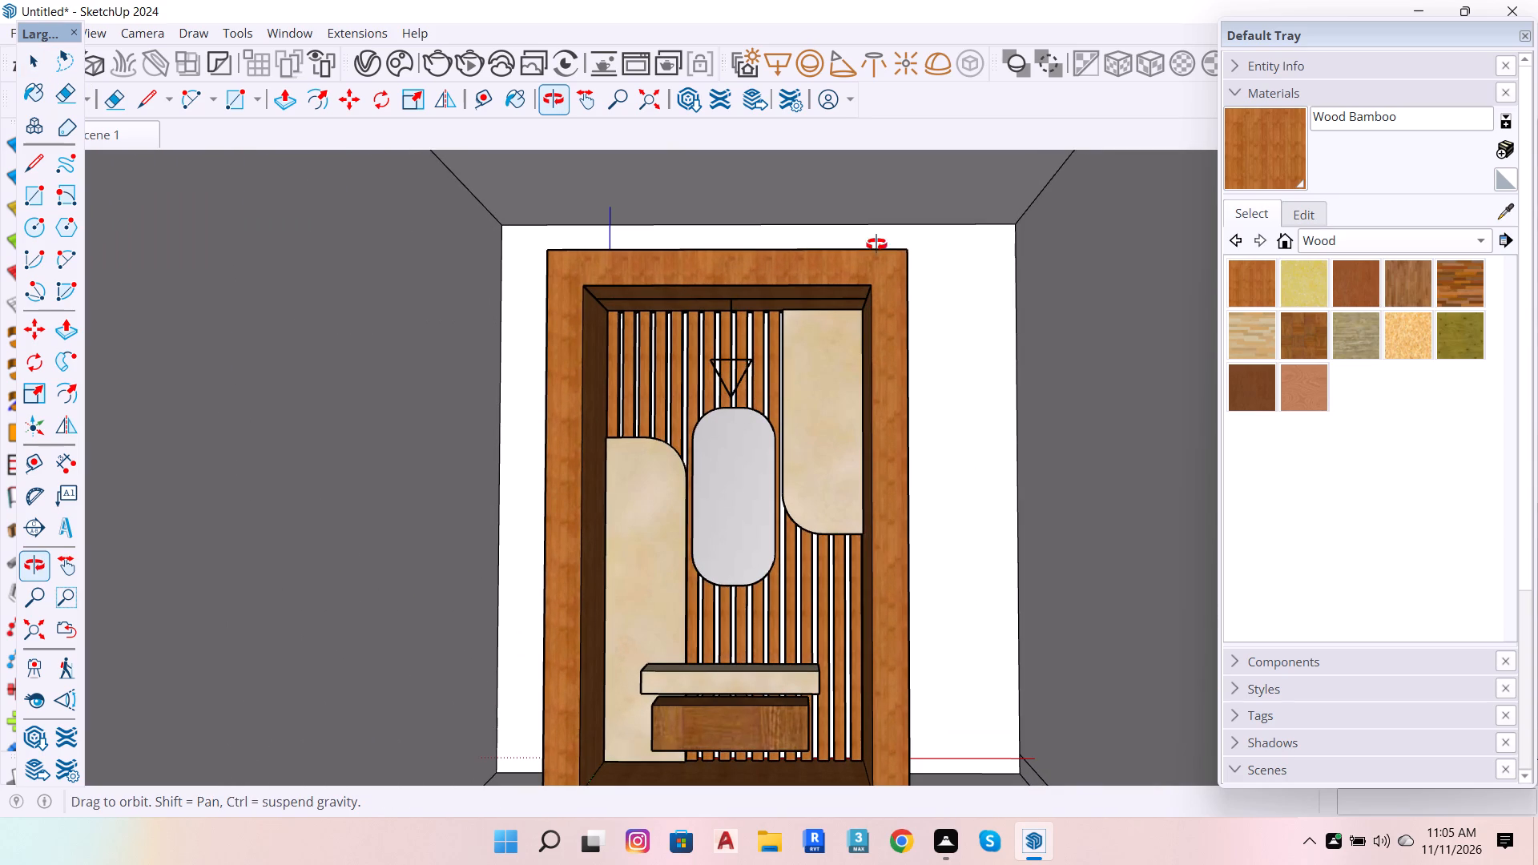
{"action": "left_click", "coordinate": [743, 347]}
{"action": "scroll", "coordinate": [760, 343], "scroll_direction": "down", "scroll_amount": 1}
{"action": "scroll", "coordinate": [812, 545], "scroll_direction": "up", "scroll_amount": 3}
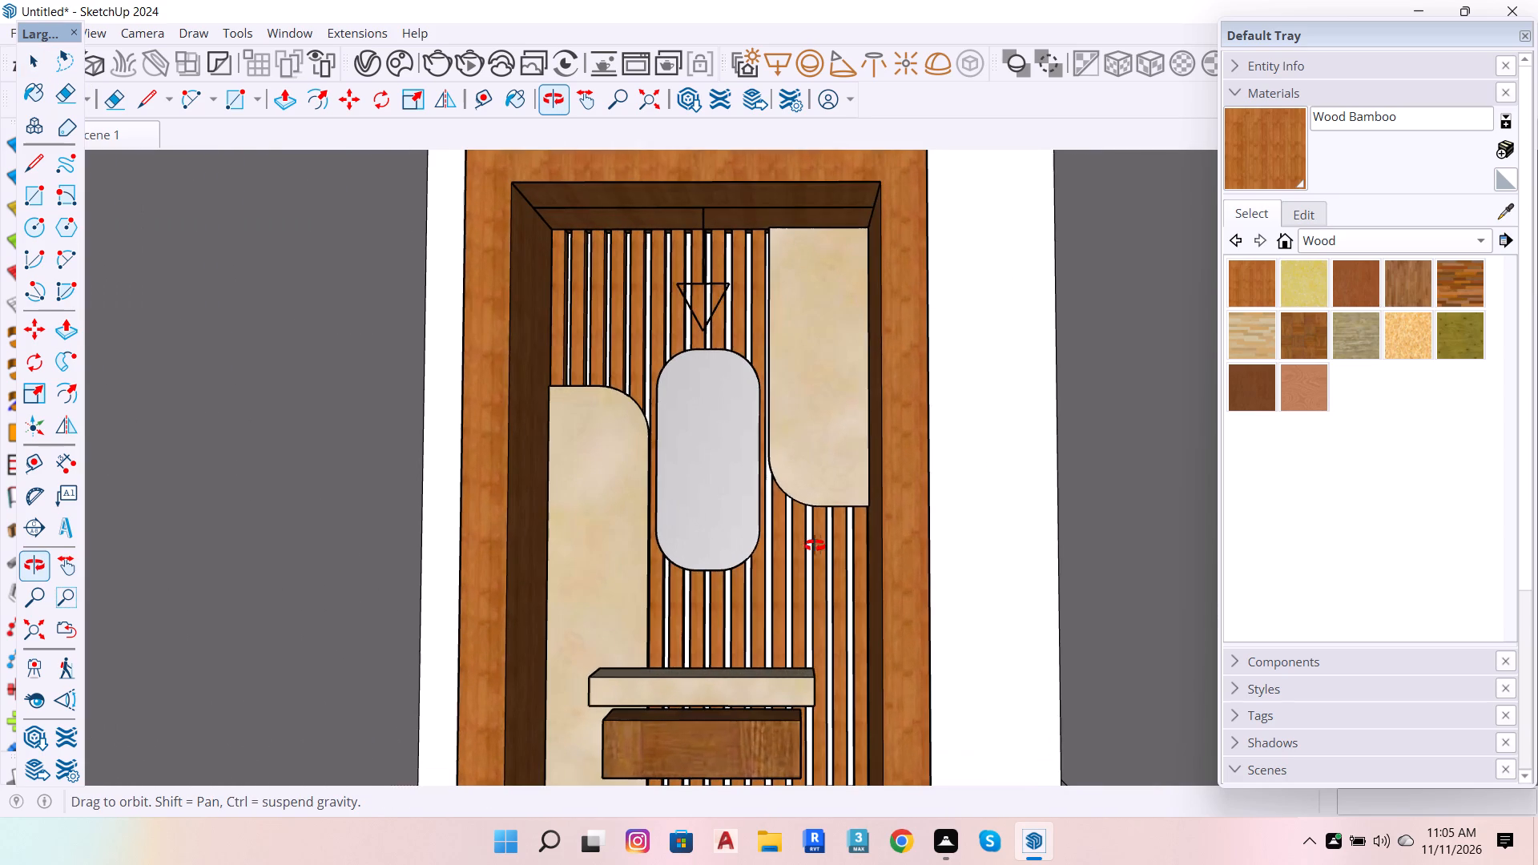
{"action": "left_click_drag", "start_coordinate": [824, 461], "coordinate": [831, 436]}
{"action": "scroll", "coordinate": [826, 437], "scroll_direction": "down", "scroll_amount": 2}
{"action": "scroll", "coordinate": [816, 575], "scroll_direction": "up", "scroll_amount": 1}
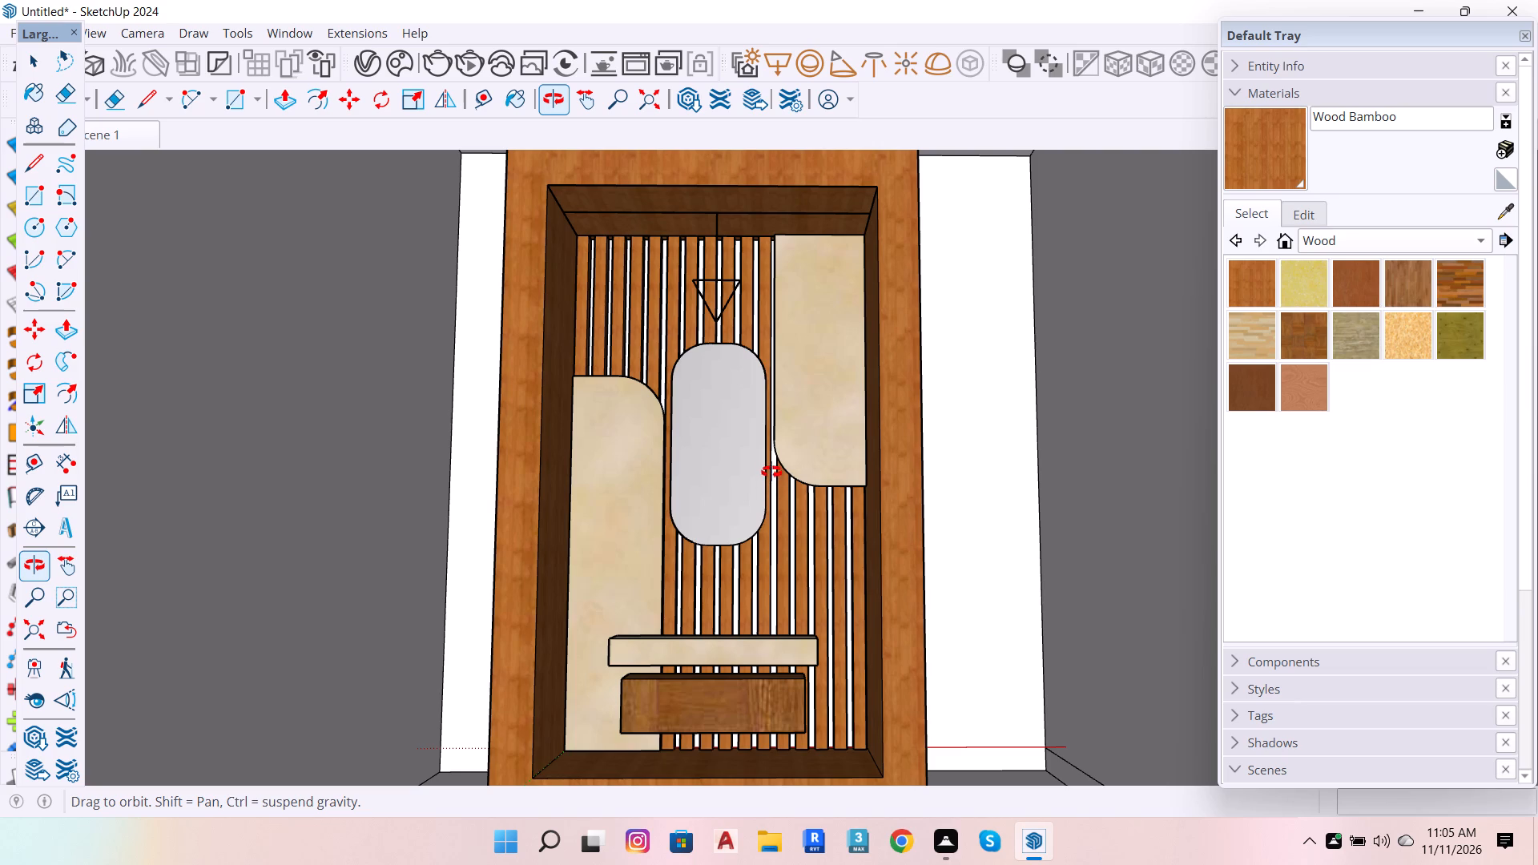
{"action": "left_click_drag", "start_coordinate": [766, 426], "coordinate": [767, 418]}
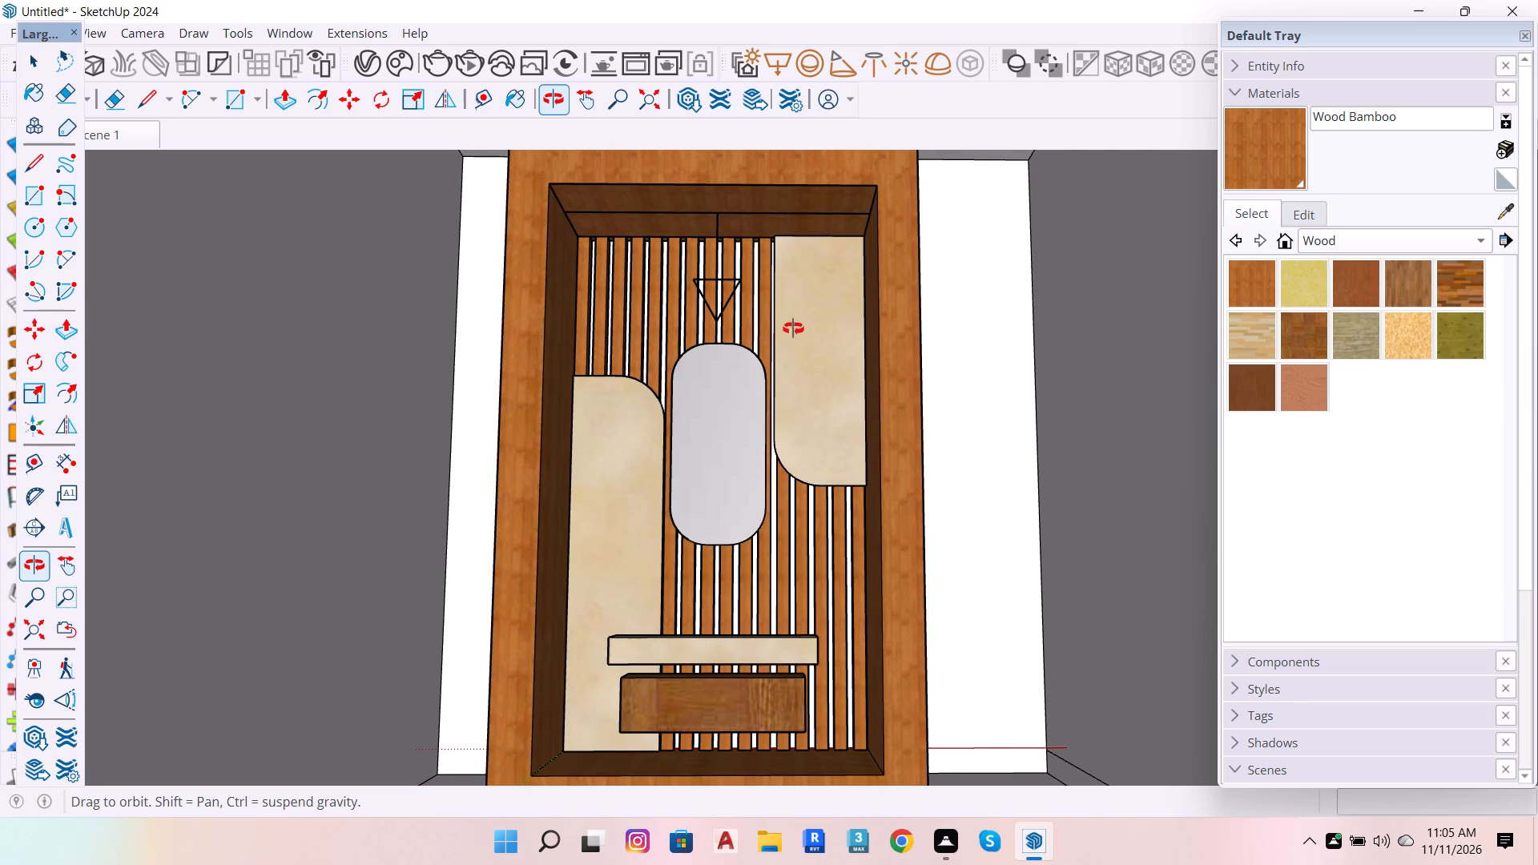
{"action": "left_click", "coordinate": [34, 698]}
{"action": "left_click_drag", "start_coordinate": [715, 642], "coordinate": [720, 632], "text": "shift"}
{"action": "scroll", "coordinate": [720, 632], "scroll_direction": "down", "scroll_amount": 1, "text": "shift"}
{"action": "scroll", "coordinate": [720, 632], "scroll_direction": "up", "scroll_amount": 2, "text": "shift"}
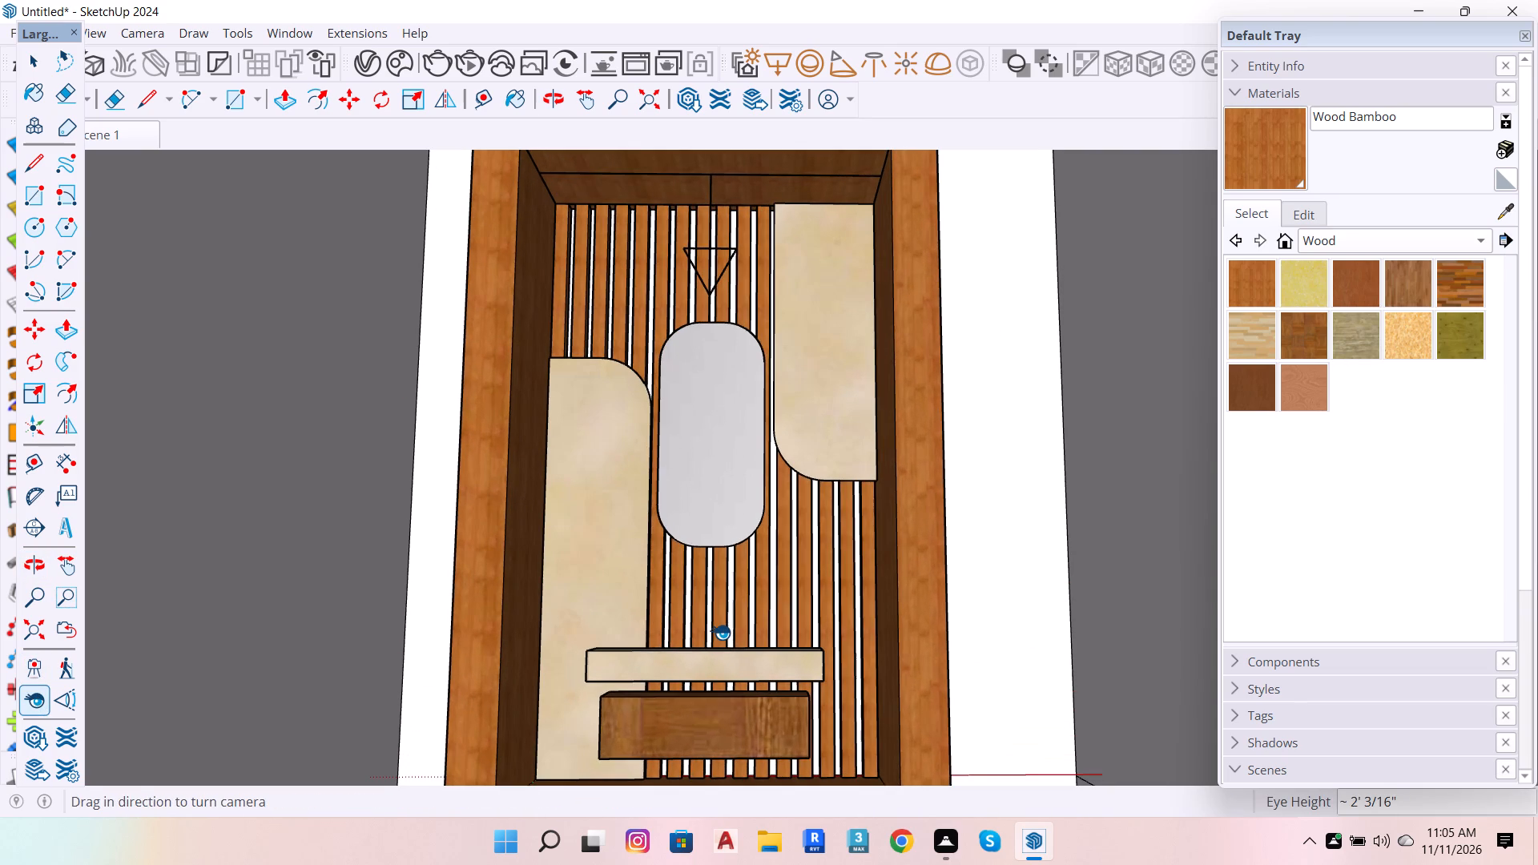
{"action": "scroll", "coordinate": [710, 515], "scroll_direction": "up", "scroll_amount": 1, "text": "shift"}
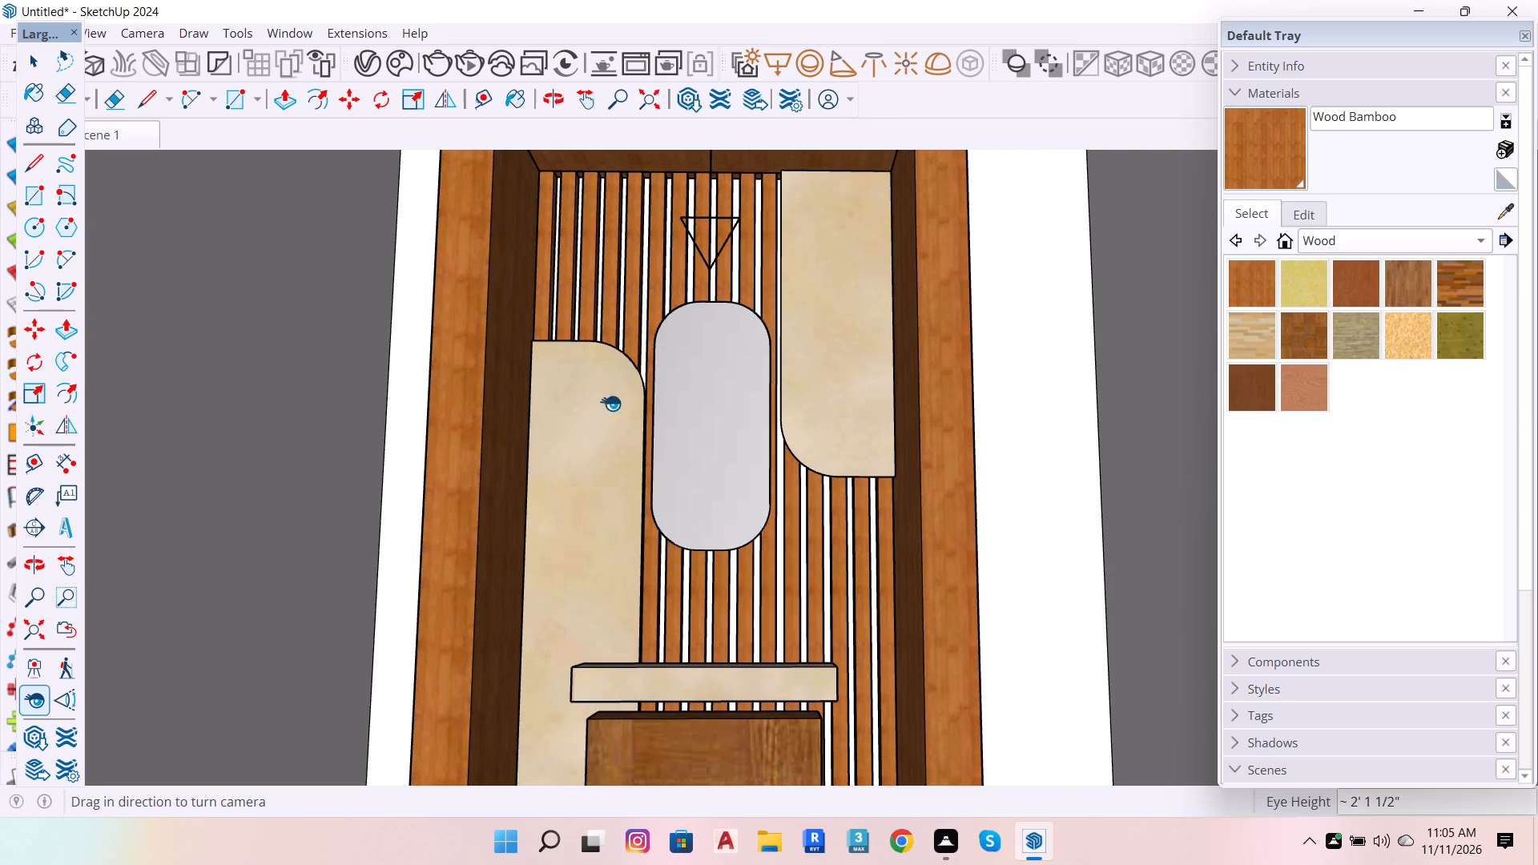
{"action": "scroll", "coordinate": [1343, 569], "scroll_direction": "down", "scroll_amount": 6}
{"action": "left_click", "coordinate": [1326, 91]}
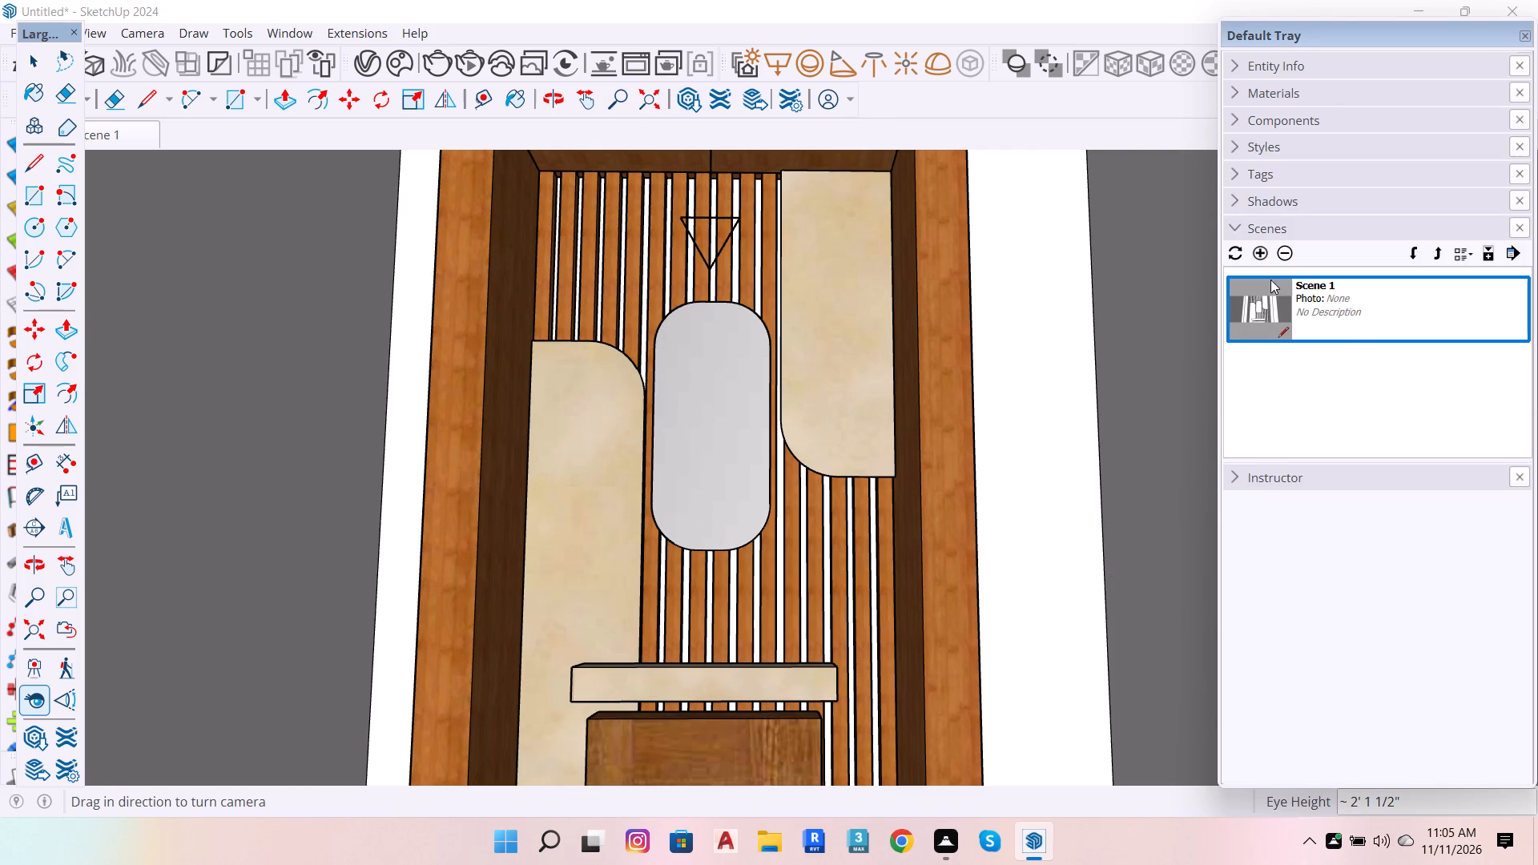
{"action": "right_click", "coordinate": [1345, 328]}
{"action": "left_click", "coordinate": [1360, 362]}
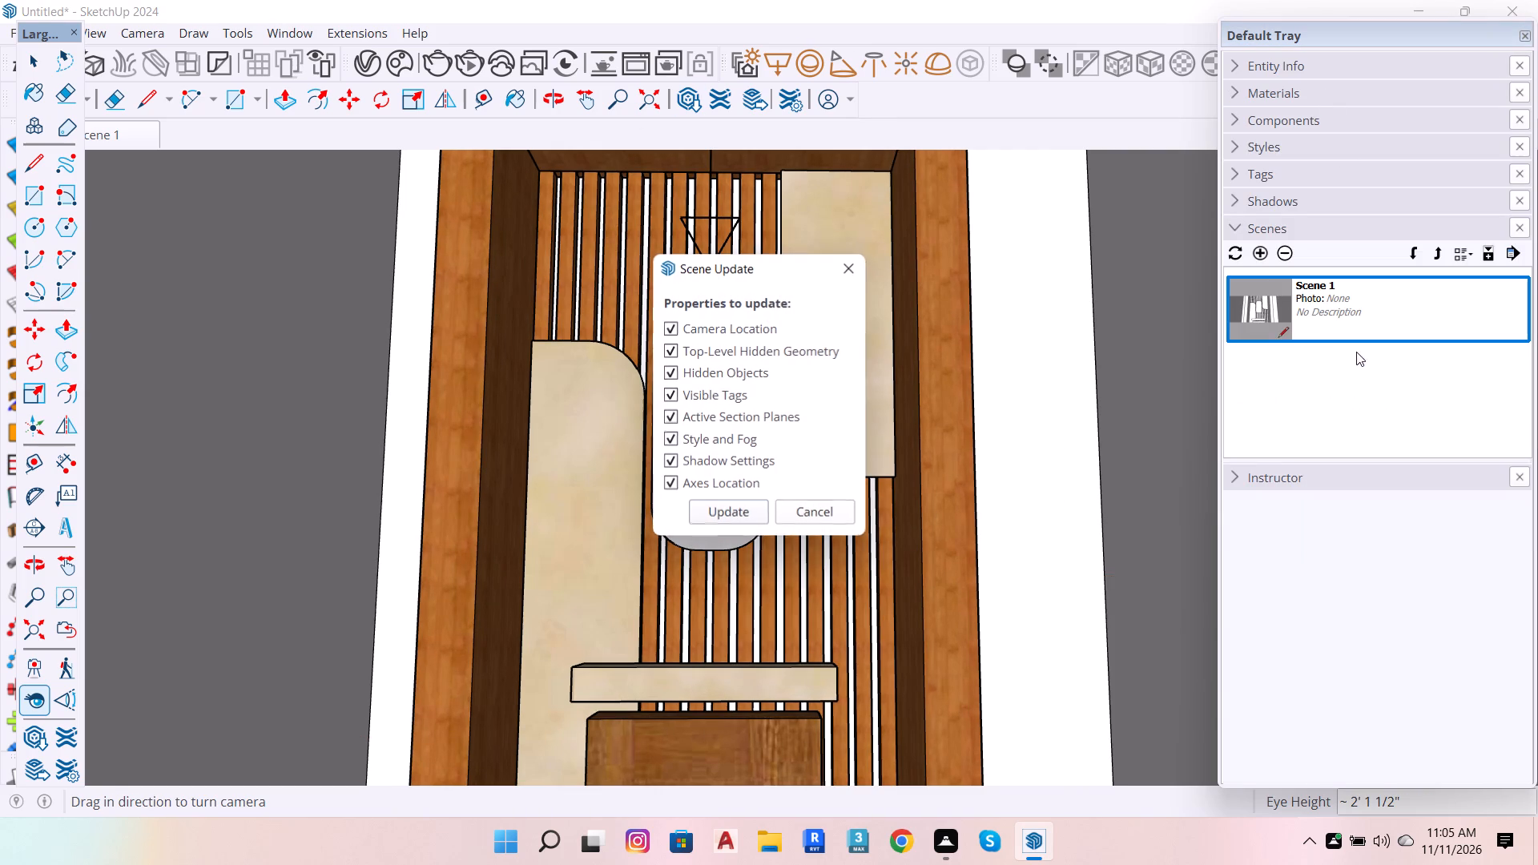
{"action": "left_click", "coordinate": [730, 515]}
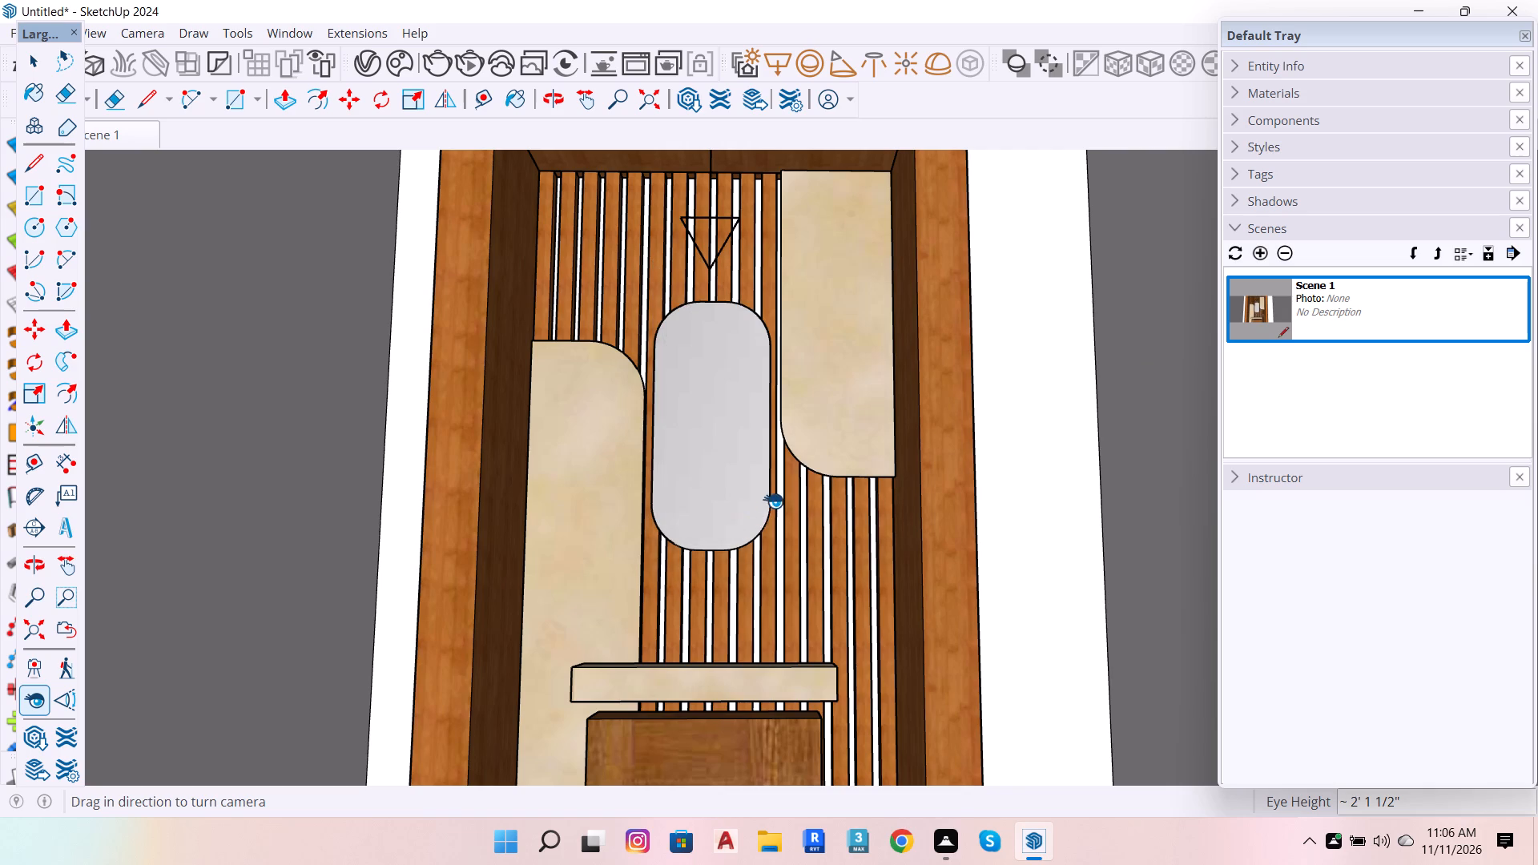
Close the room's open front by drawing a rectangle from its upper corner to the diagonally opposite lower corner.
{"action": "key", "text": "space"}
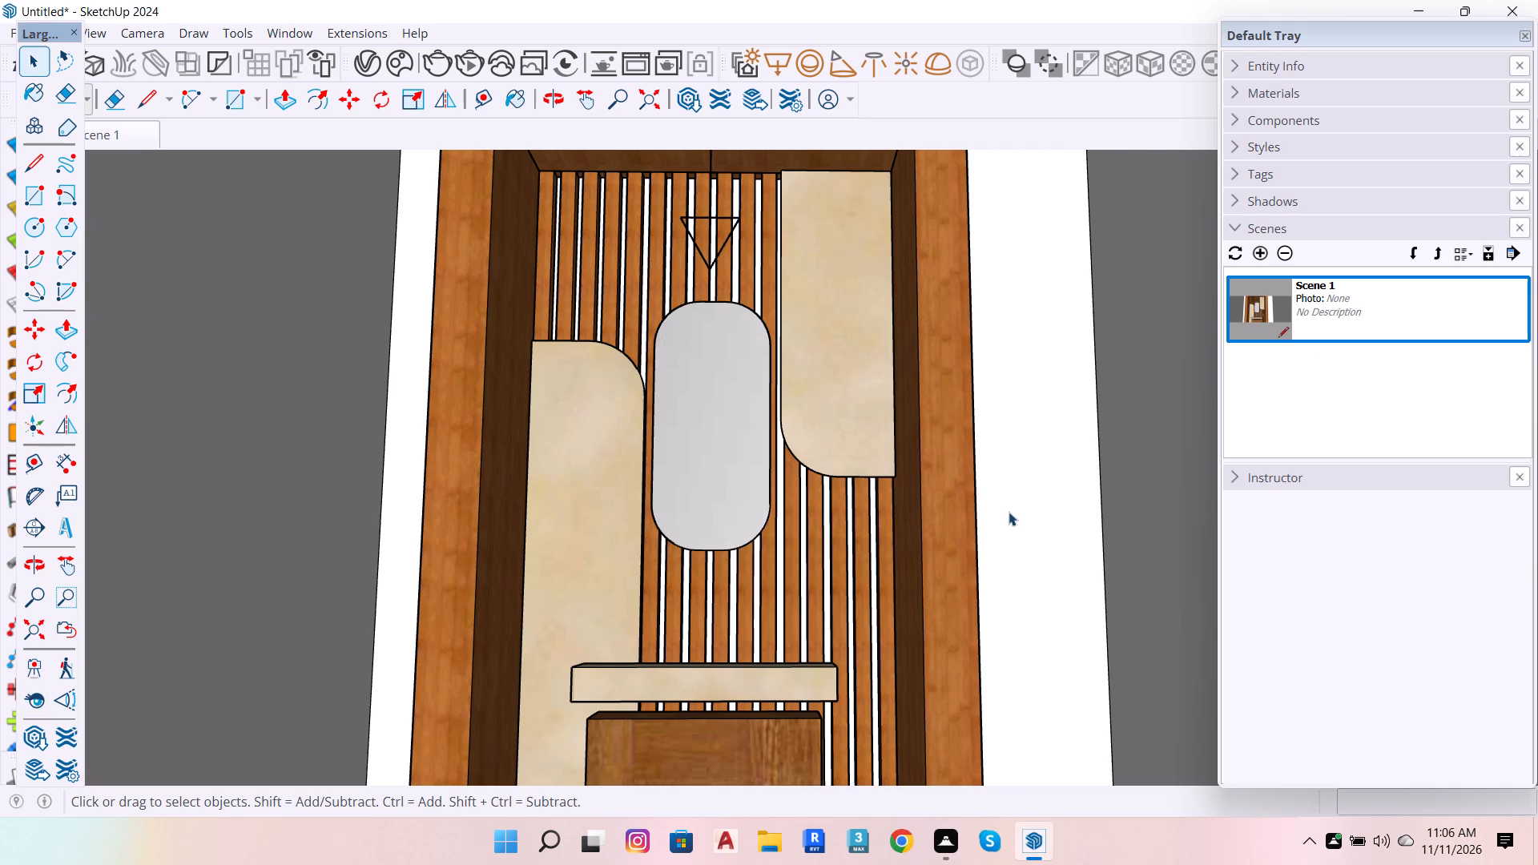
{"action": "scroll", "coordinate": [1009, 512], "scroll_direction": "down", "scroll_amount": 6}
{"action": "key", "text": "space"}
{"action": "scroll", "coordinate": [674, 578], "scroll_direction": "down", "scroll_amount": 7}
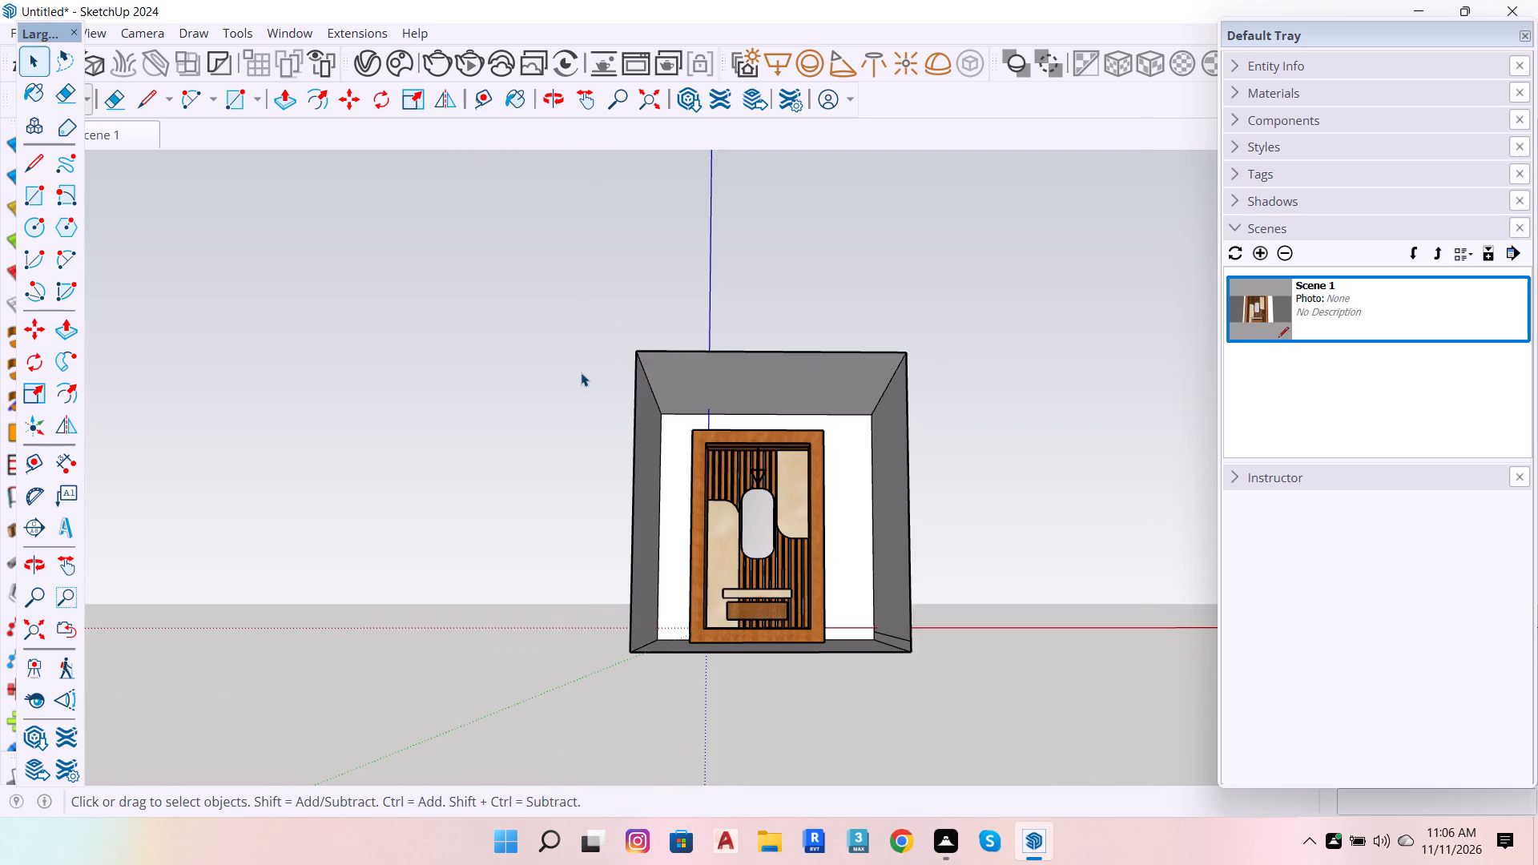
{"action": "key", "text": "r"}
{"action": "left_click_drag", "start_coordinate": [634, 352], "coordinate": [648, 356]}
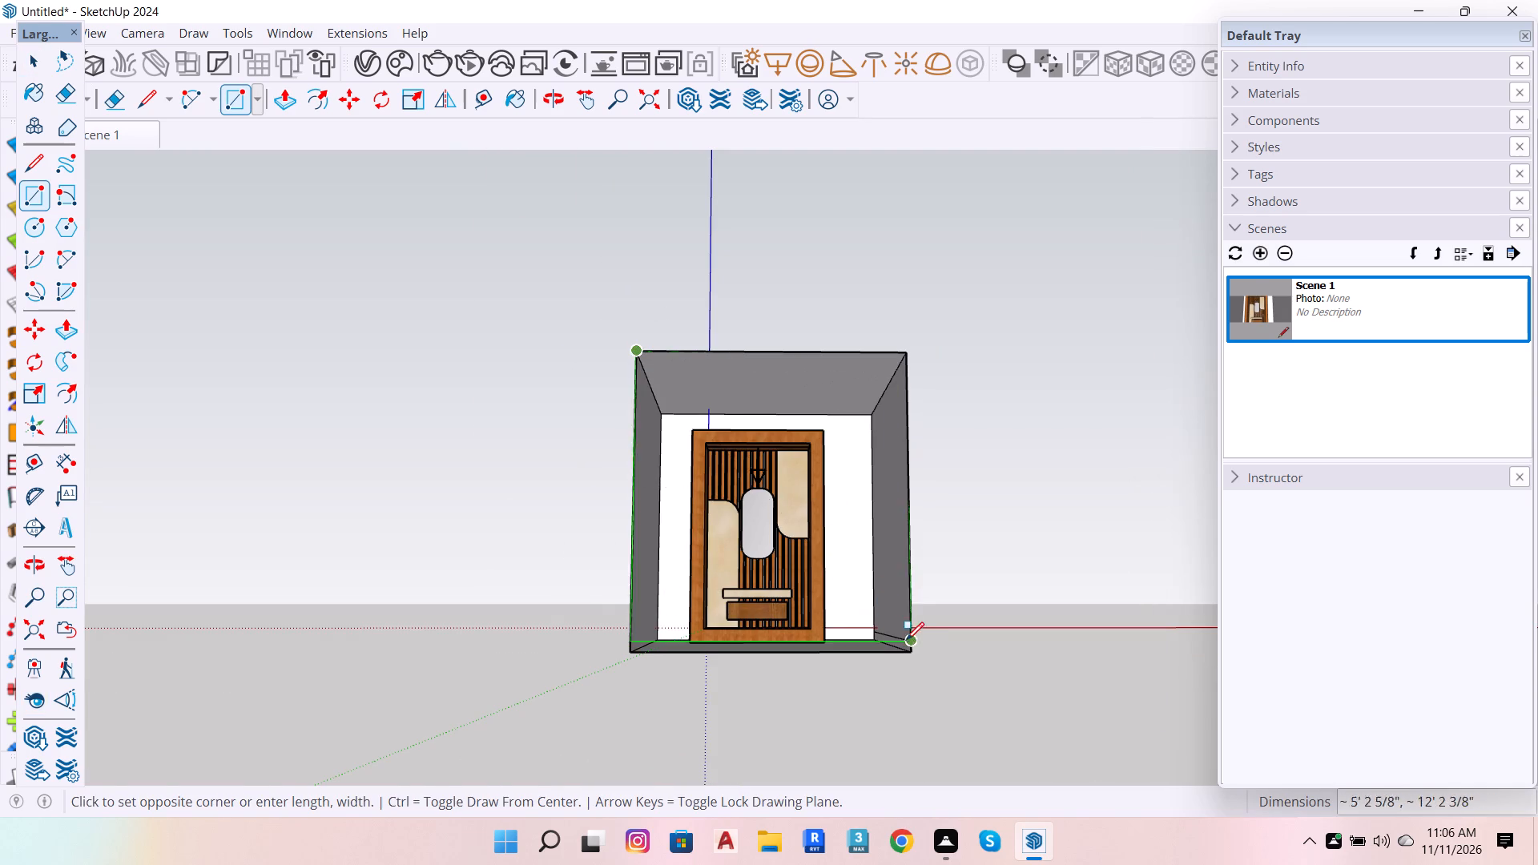
{"action": "left_click", "coordinate": [913, 655]}
{"action": "key", "text": "space"}
Recall Scene 1 and bring the camera through the new front wall to the inside of the room.
{"action": "left_click", "coordinate": [1243, 322]}
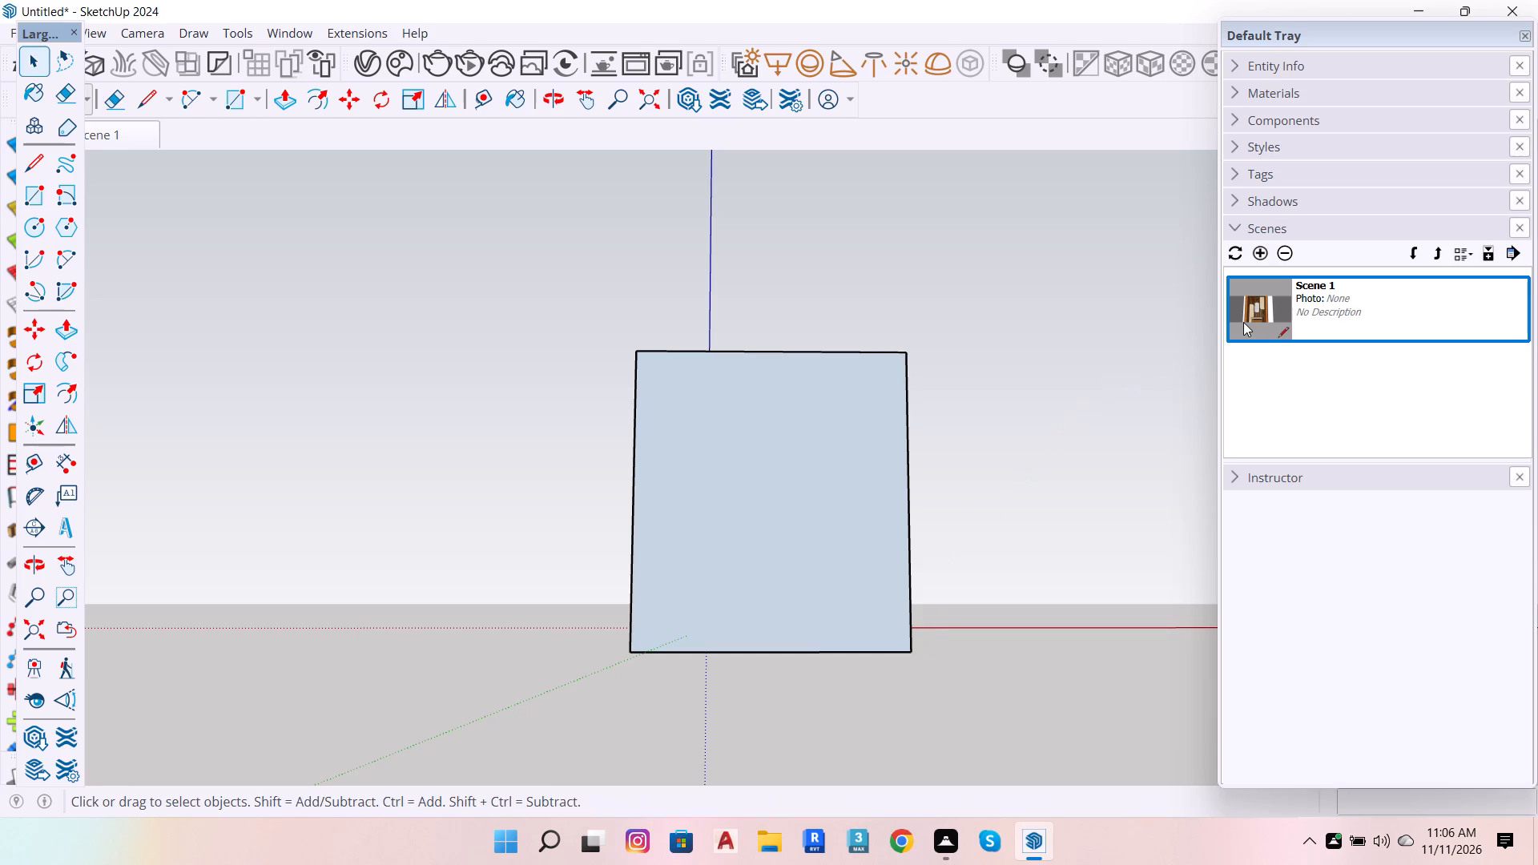
{"action": "double_click", "coordinate": [1243, 322]}
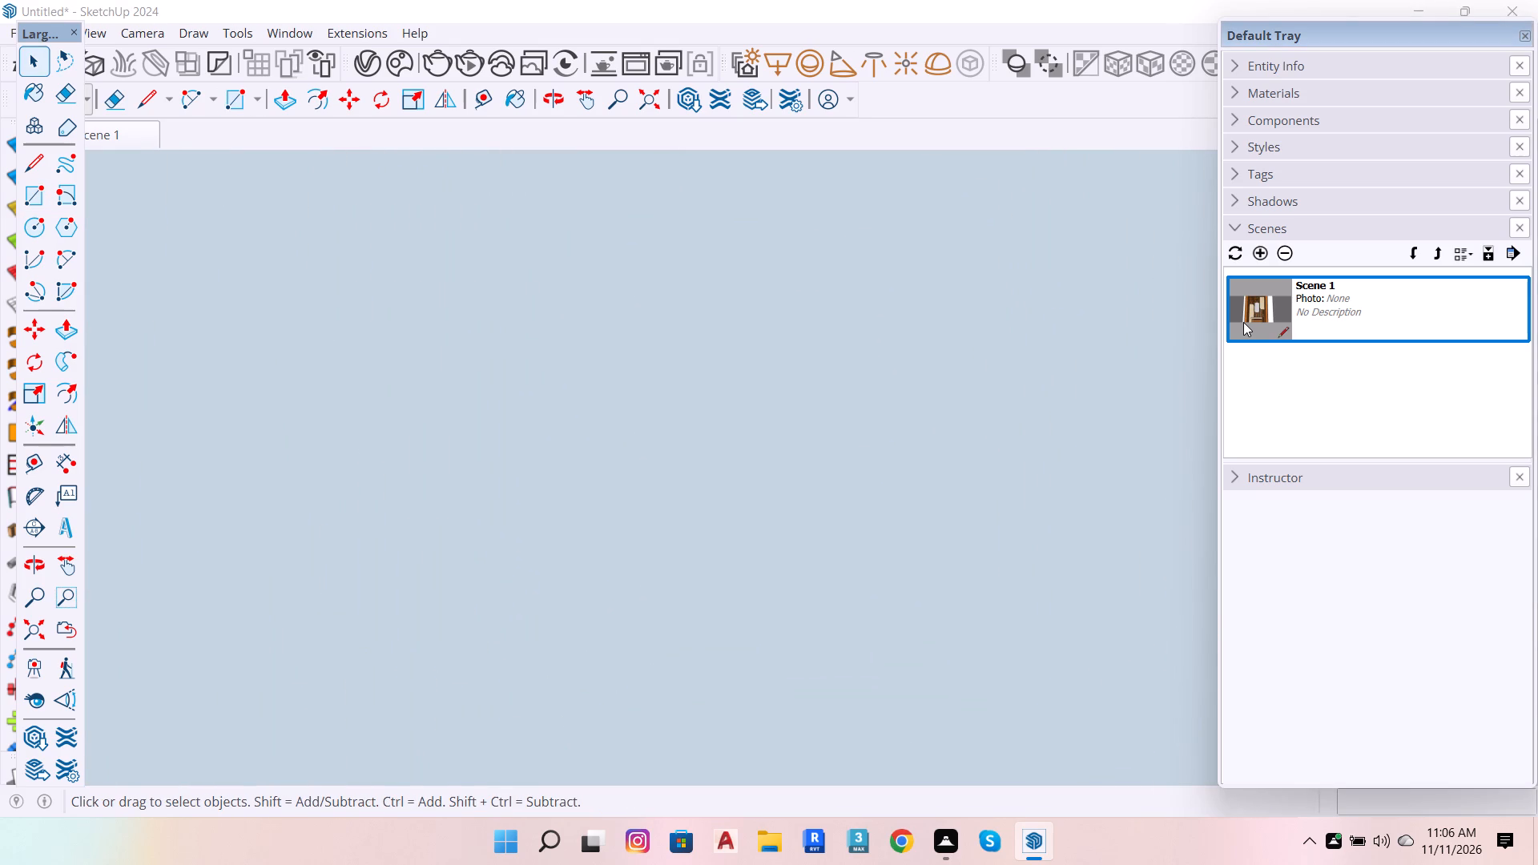
{"action": "scroll", "coordinate": [768, 547], "scroll_direction": "up", "scroll_amount": 19}
{"action": "scroll", "coordinate": [822, 514], "scroll_direction": "up", "scroll_amount": 15}
{"action": "scroll", "coordinate": [822, 514], "scroll_direction": "up", "scroll_amount": 18}
{"action": "scroll", "coordinate": [822, 514], "scroll_direction": "up", "scroll_amount": 10}
{"action": "scroll", "coordinate": [818, 517], "scroll_direction": "down", "scroll_amount": 2}
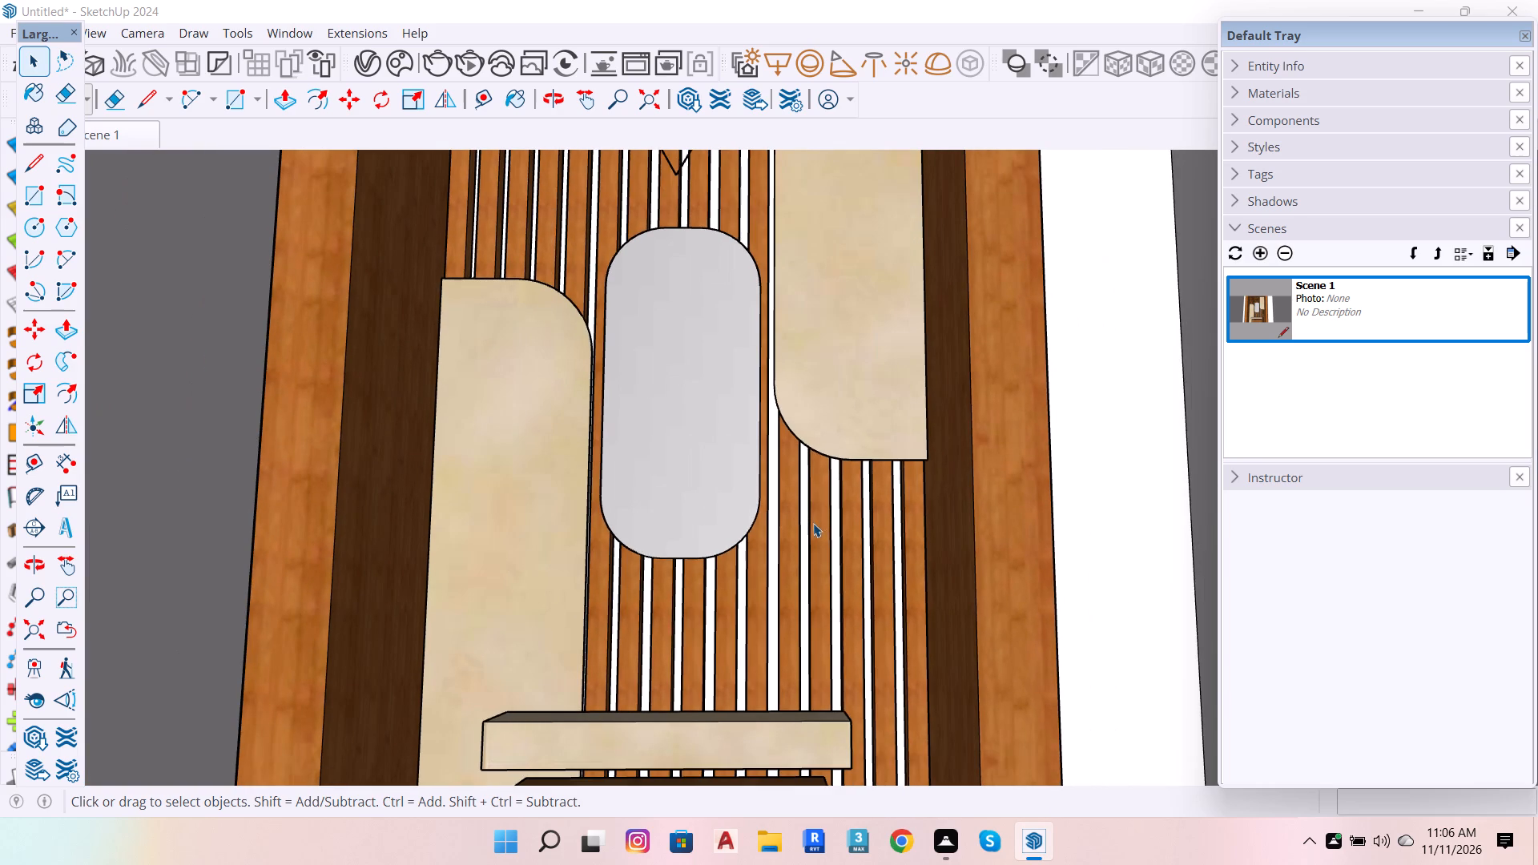
Reframe the panel from inside the closed room with Look Around and update Scene 1 to that view, including all properties.
{"action": "key", "text": "o"}
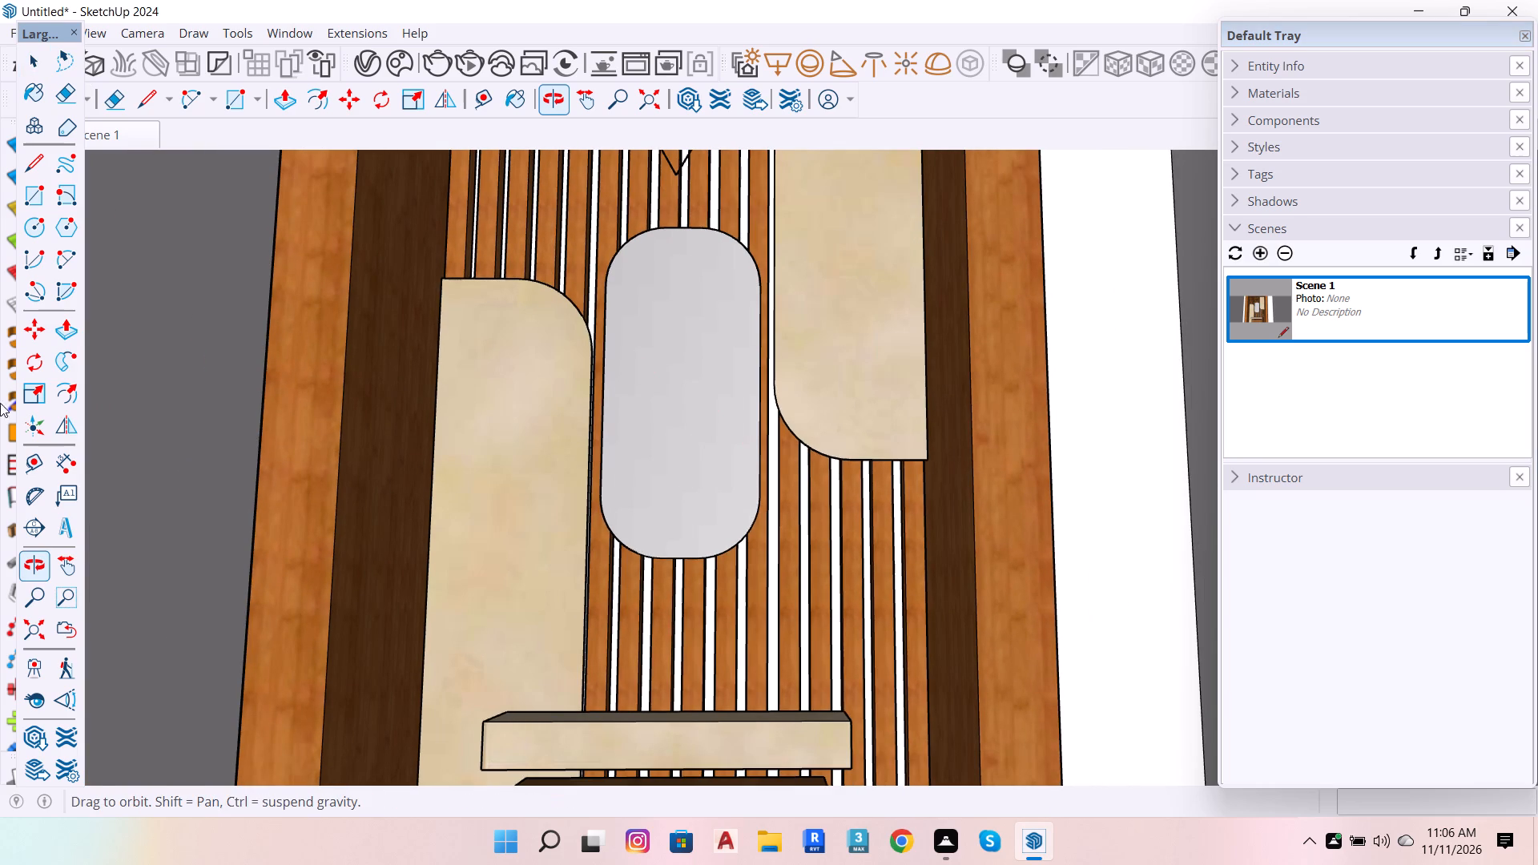
{"action": "left_click", "coordinate": [27, 690]}
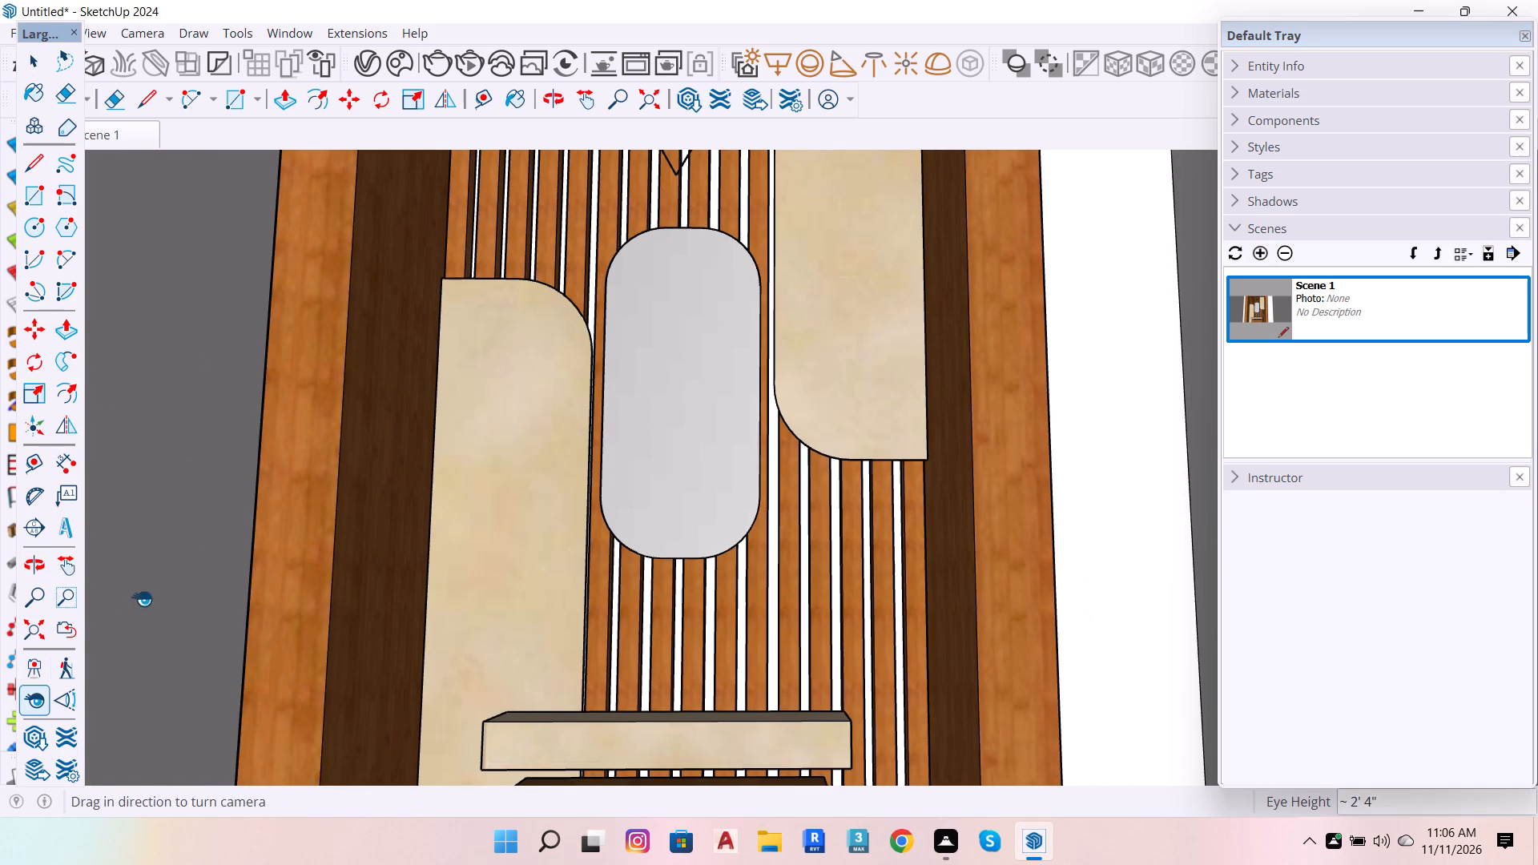
{"action": "left_click_drag", "start_coordinate": [445, 441], "coordinate": [486, 389], "text": "shift"}
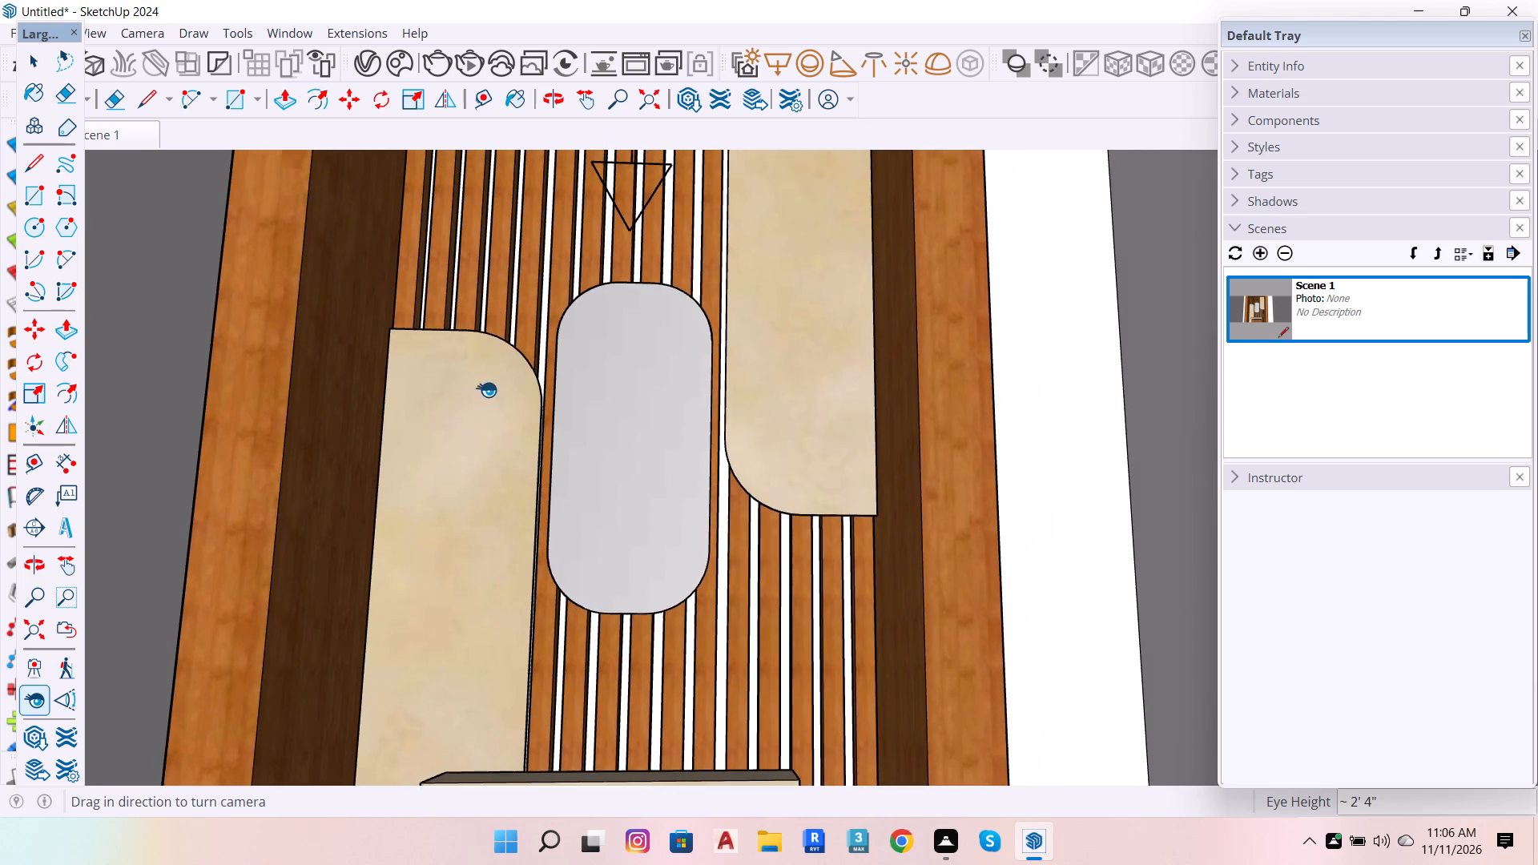
{"action": "left_click_drag", "start_coordinate": [486, 389], "coordinate": [492, 369], "text": "shift"}
{"action": "scroll", "coordinate": [516, 432], "scroll_direction": "down", "scroll_amount": 1, "text": "shift"}
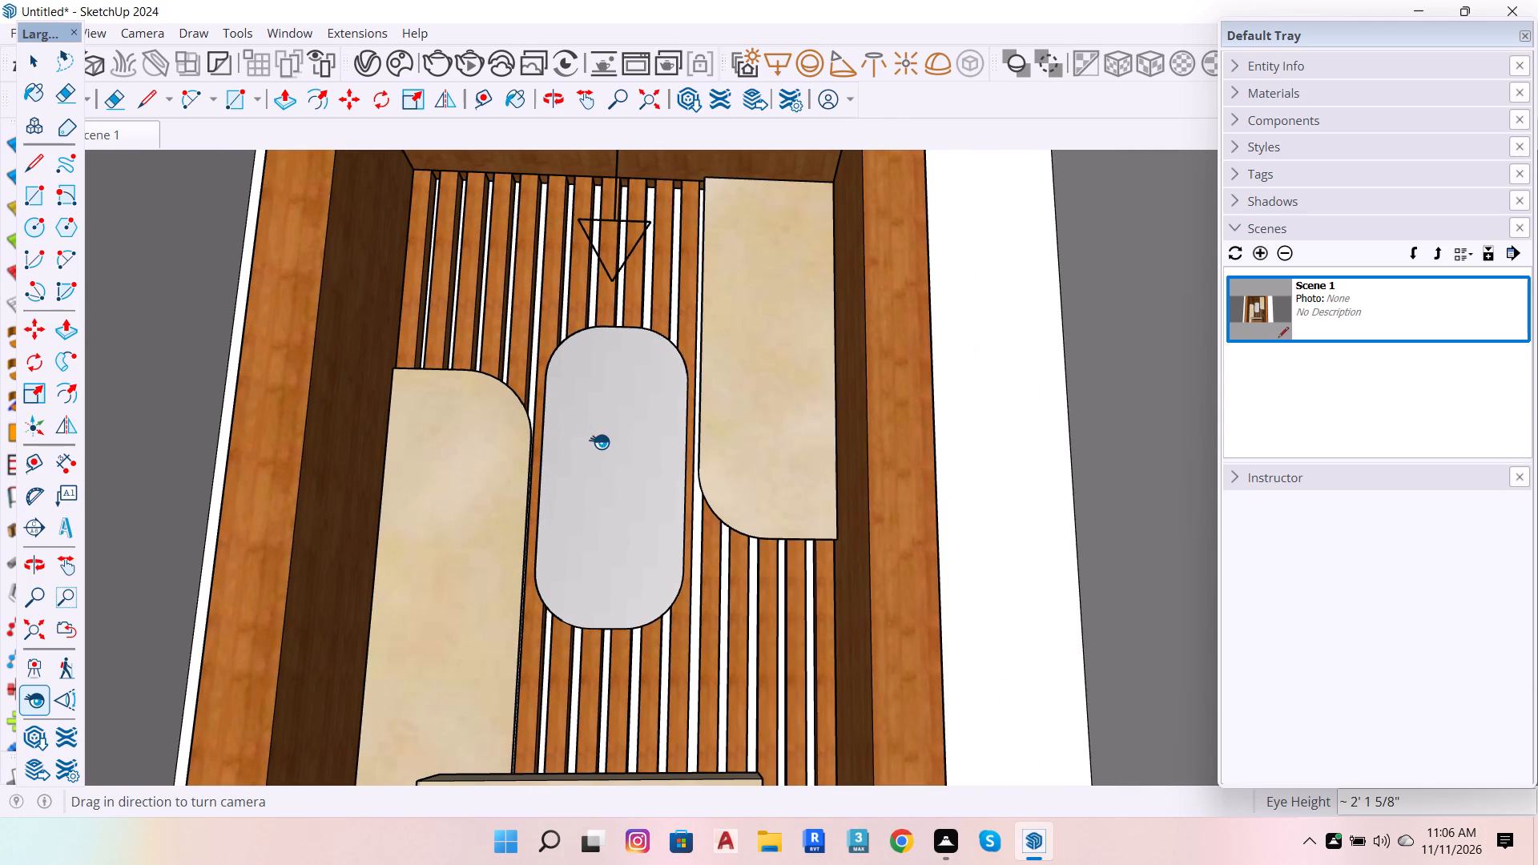
{"action": "scroll", "coordinate": [754, 410], "scroll_direction": "down", "scroll_amount": 1, "text": "shift"}
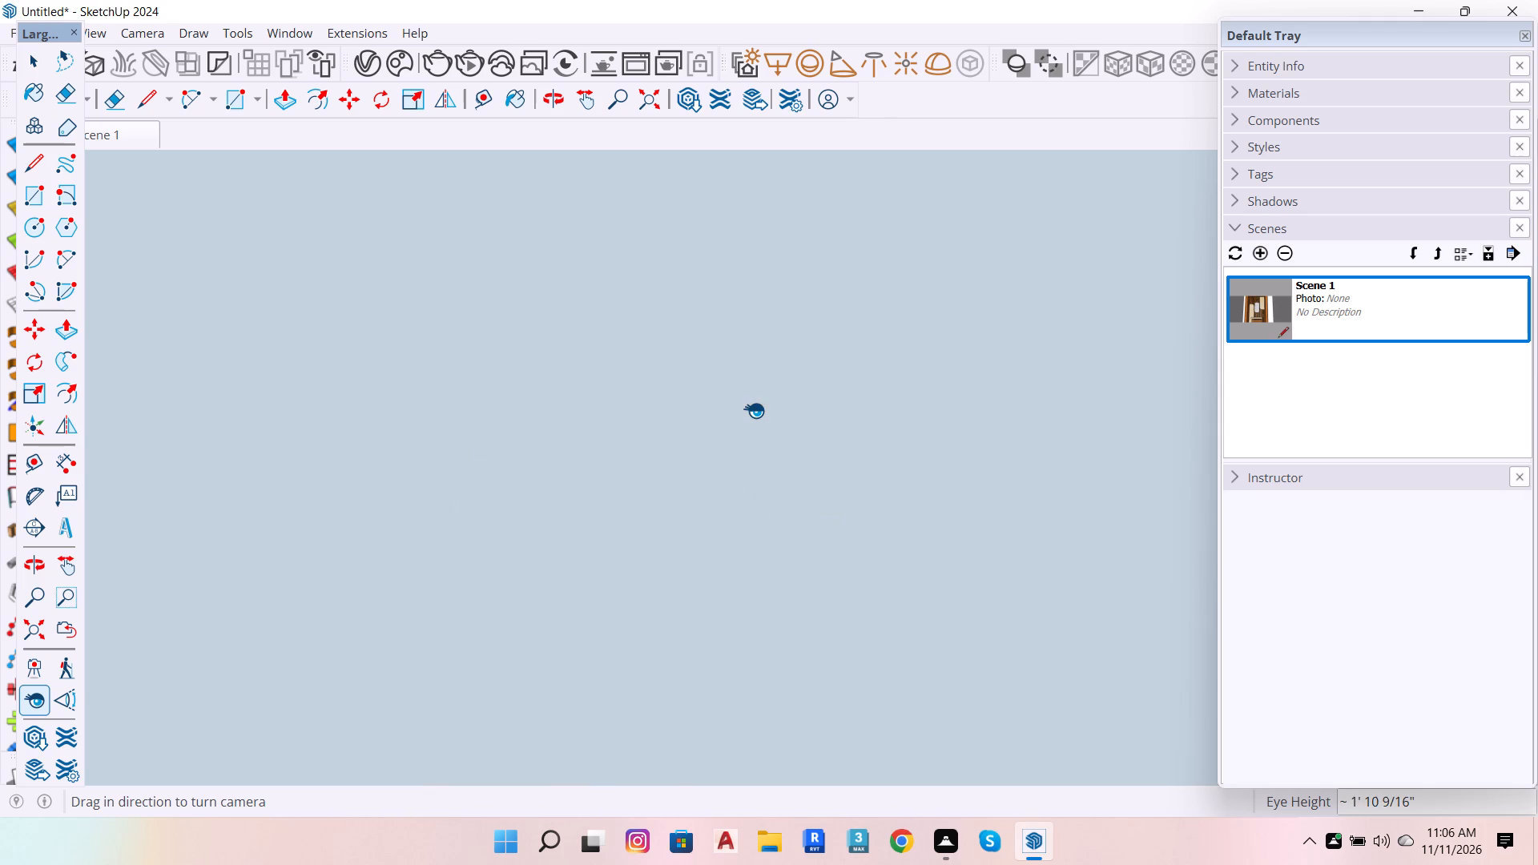
{"action": "scroll", "coordinate": [754, 410], "scroll_direction": "up", "scroll_amount": 16, "text": "shift"}
{"action": "scroll", "coordinate": [748, 435], "scroll_direction": "up", "scroll_amount": 19}
{"action": "scroll", "coordinate": [757, 459], "scroll_direction": "up", "scroll_amount": 17}
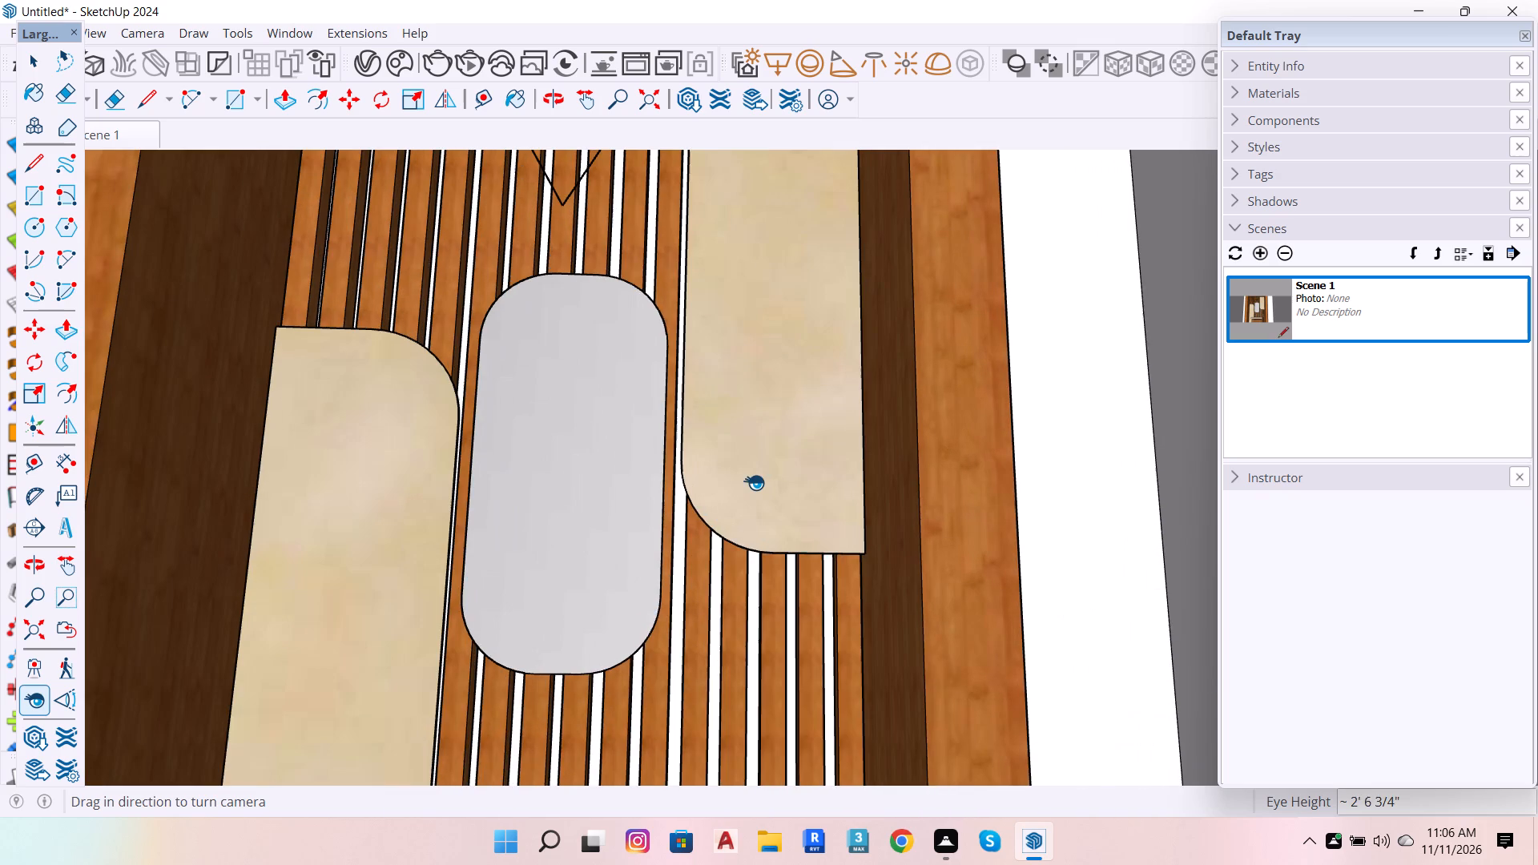
{"action": "scroll", "coordinate": [876, 448], "scroll_direction": "down", "scroll_amount": 2}
{"action": "left_click_drag", "start_coordinate": [739, 282], "coordinate": [765, 308]}
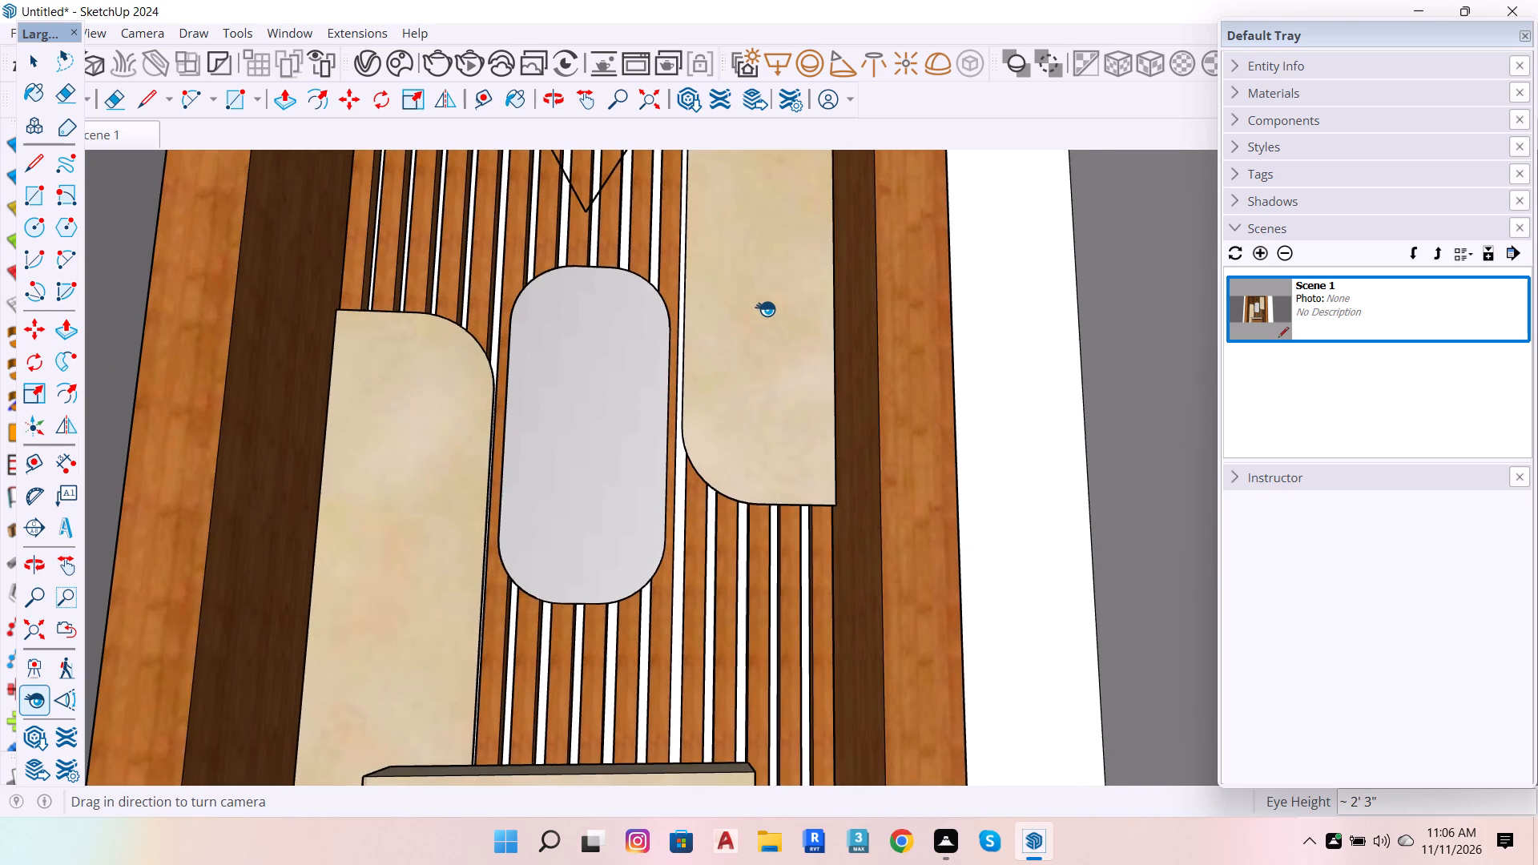
{"action": "left_click_drag", "start_coordinate": [765, 308], "coordinate": [745, 330]}
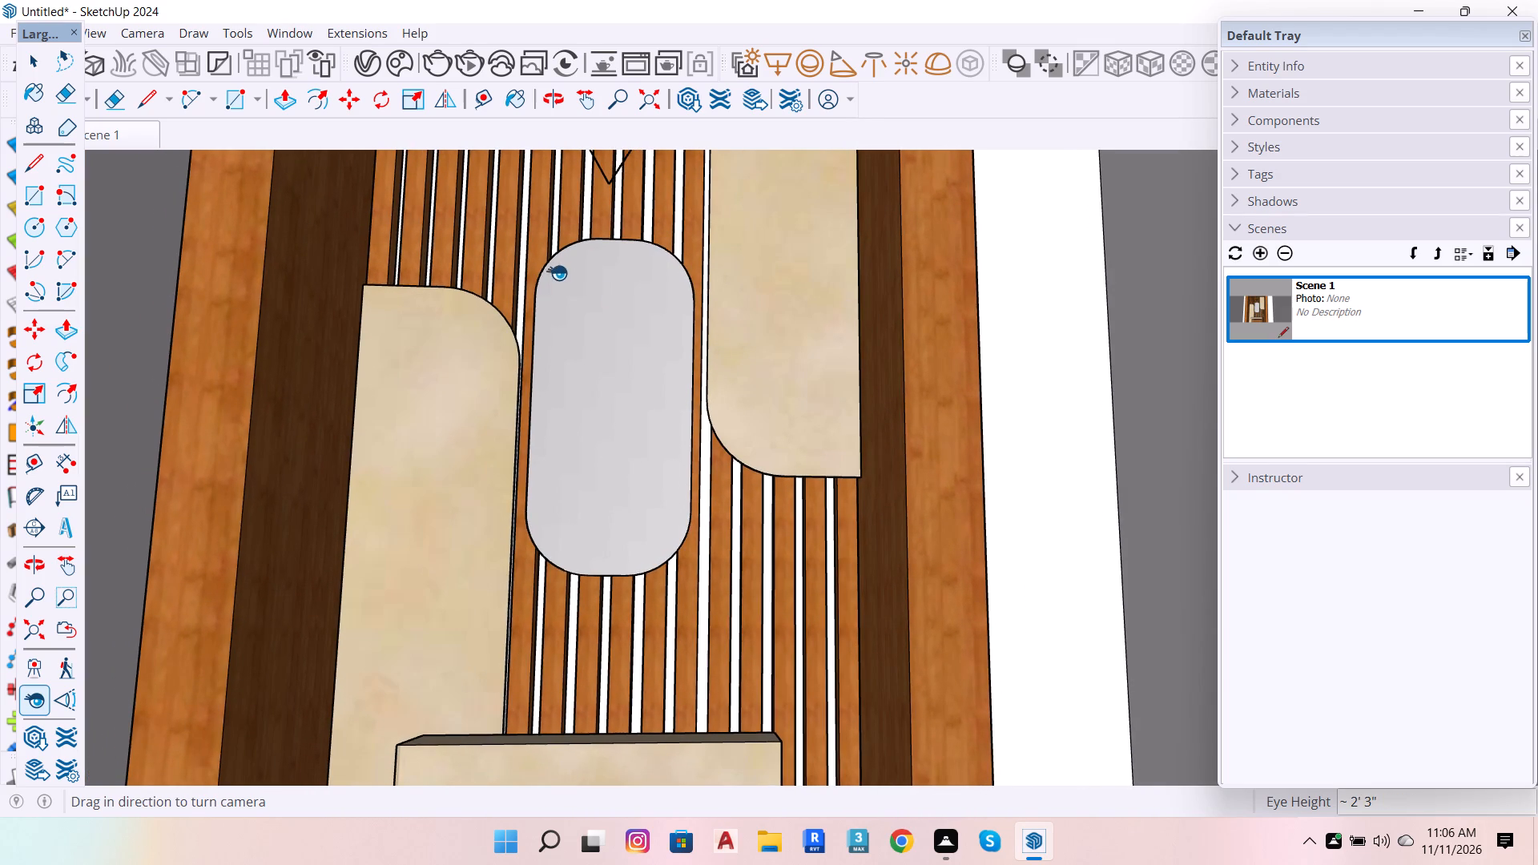
{"action": "left_click_drag", "start_coordinate": [548, 270], "coordinate": [590, 207]}
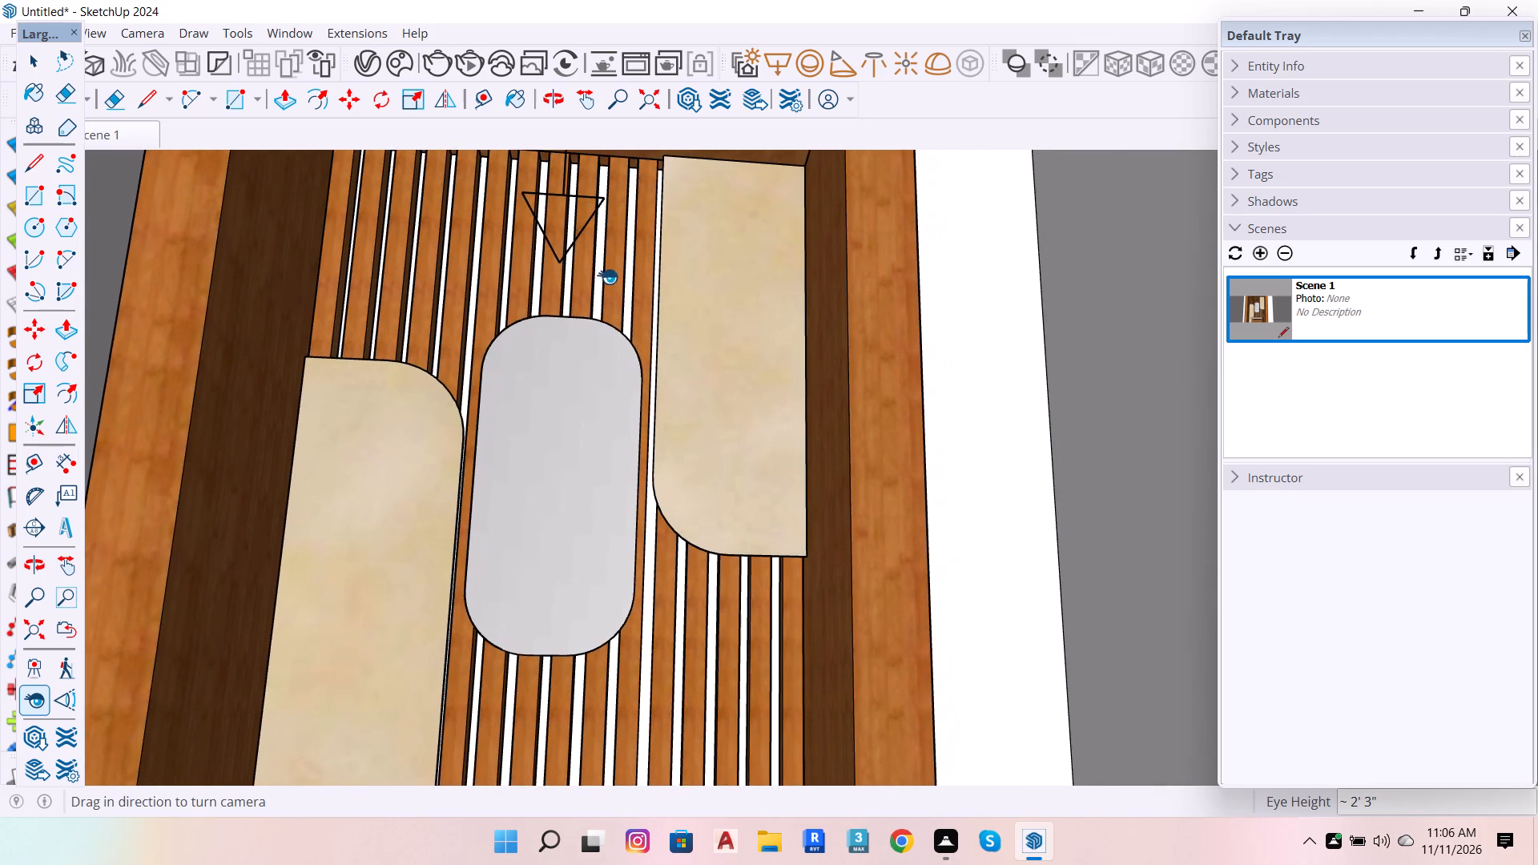
{"action": "scroll", "coordinate": [633, 368], "scroll_direction": "down", "scroll_amount": 1}
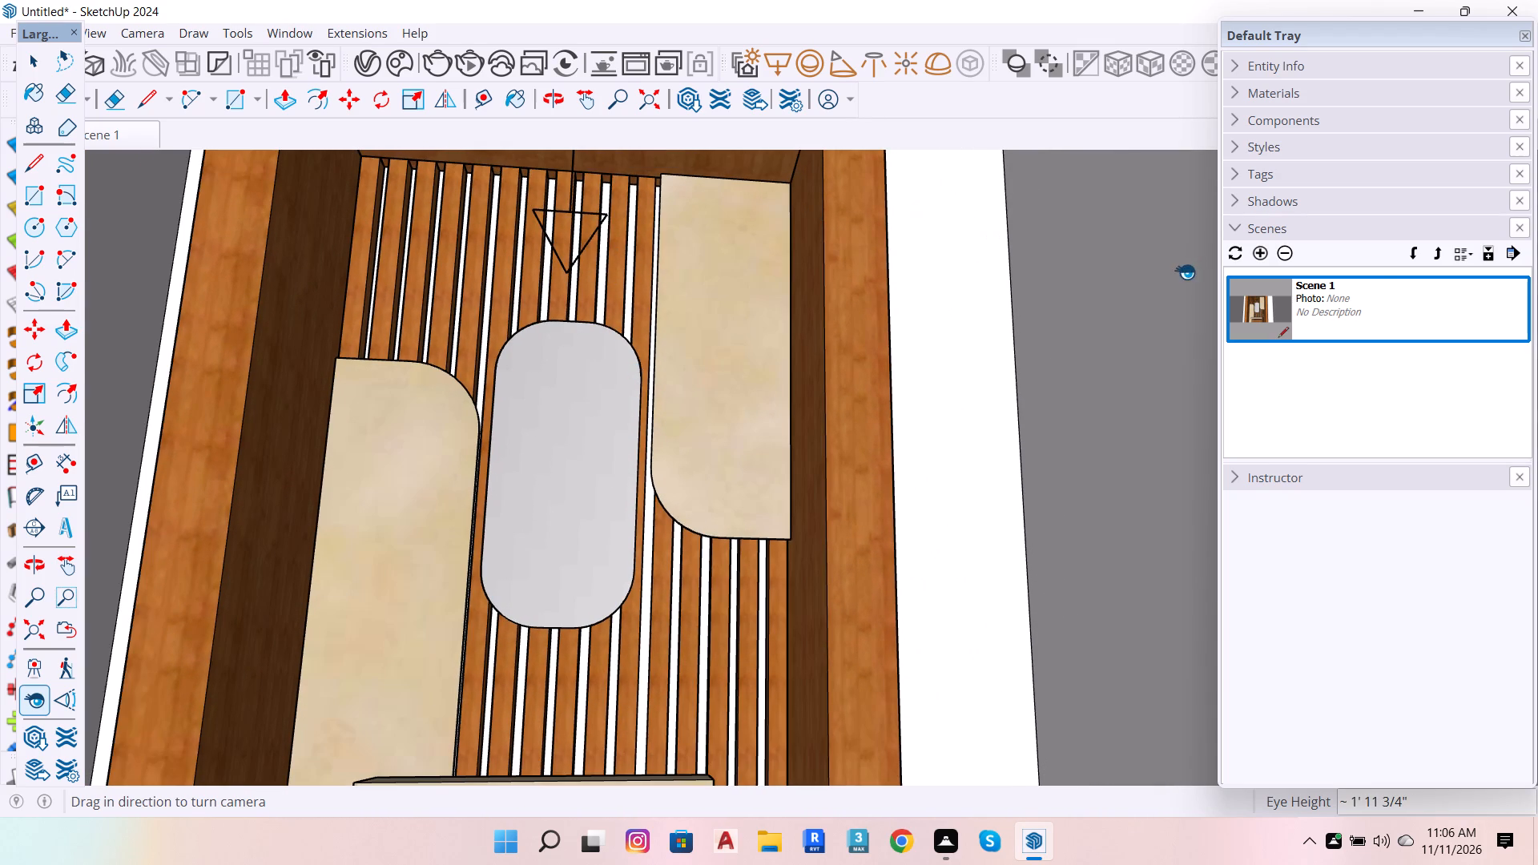
{"action": "right_click", "coordinate": [1269, 306]}
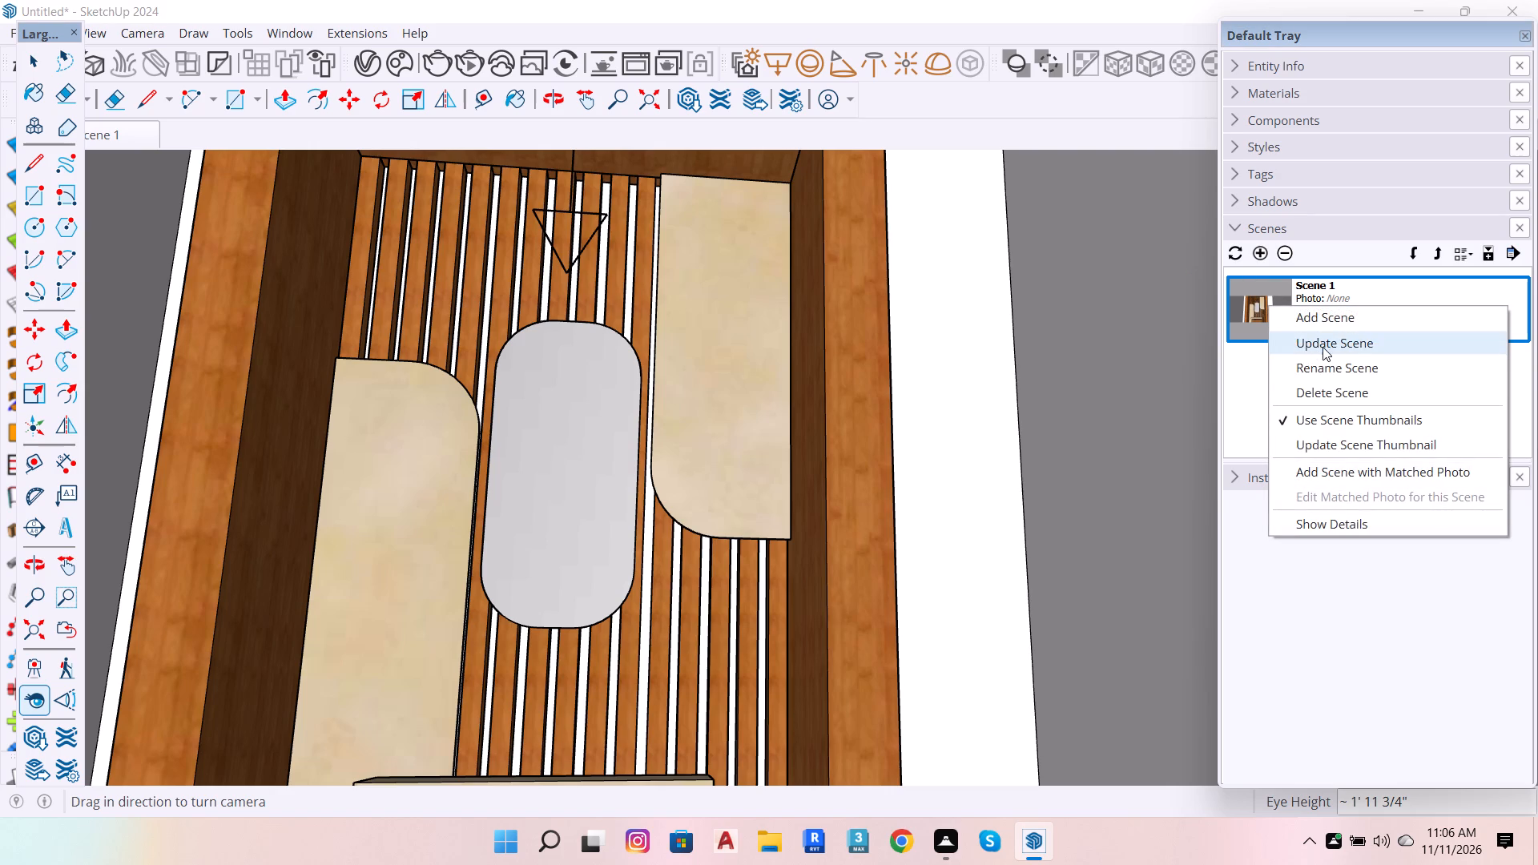
{"action": "left_click", "coordinate": [1323, 347]}
{"action": "left_click", "coordinate": [731, 511]}
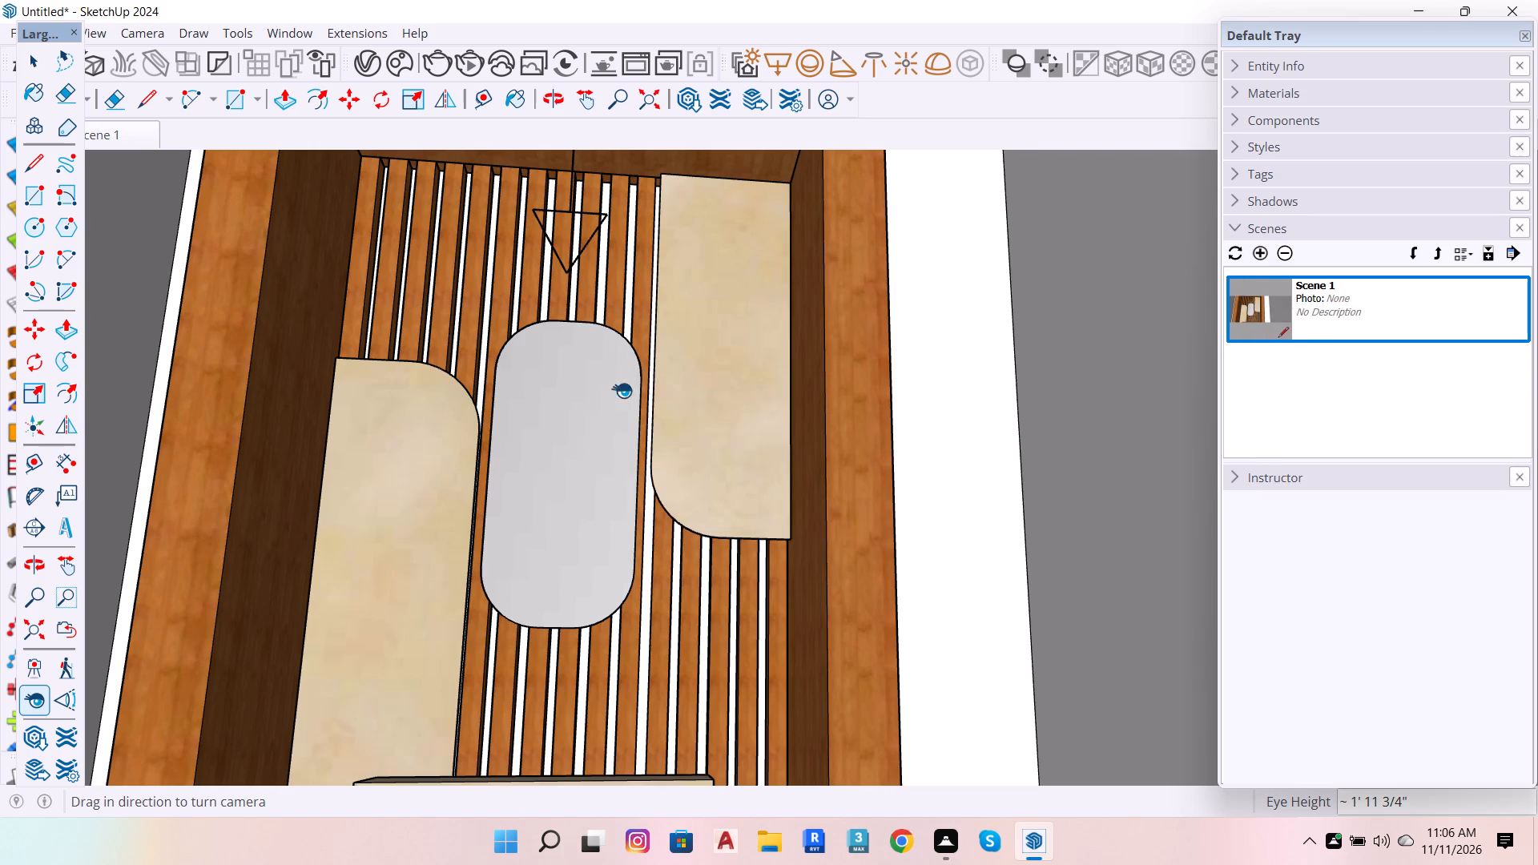
Render the closed-room view of Scene 1 with V-Ray and examine the lighting on the slats and rounded panels up close.
{"action": "key", "text": "space"}
{"action": "left_click", "coordinate": [447, 66]}
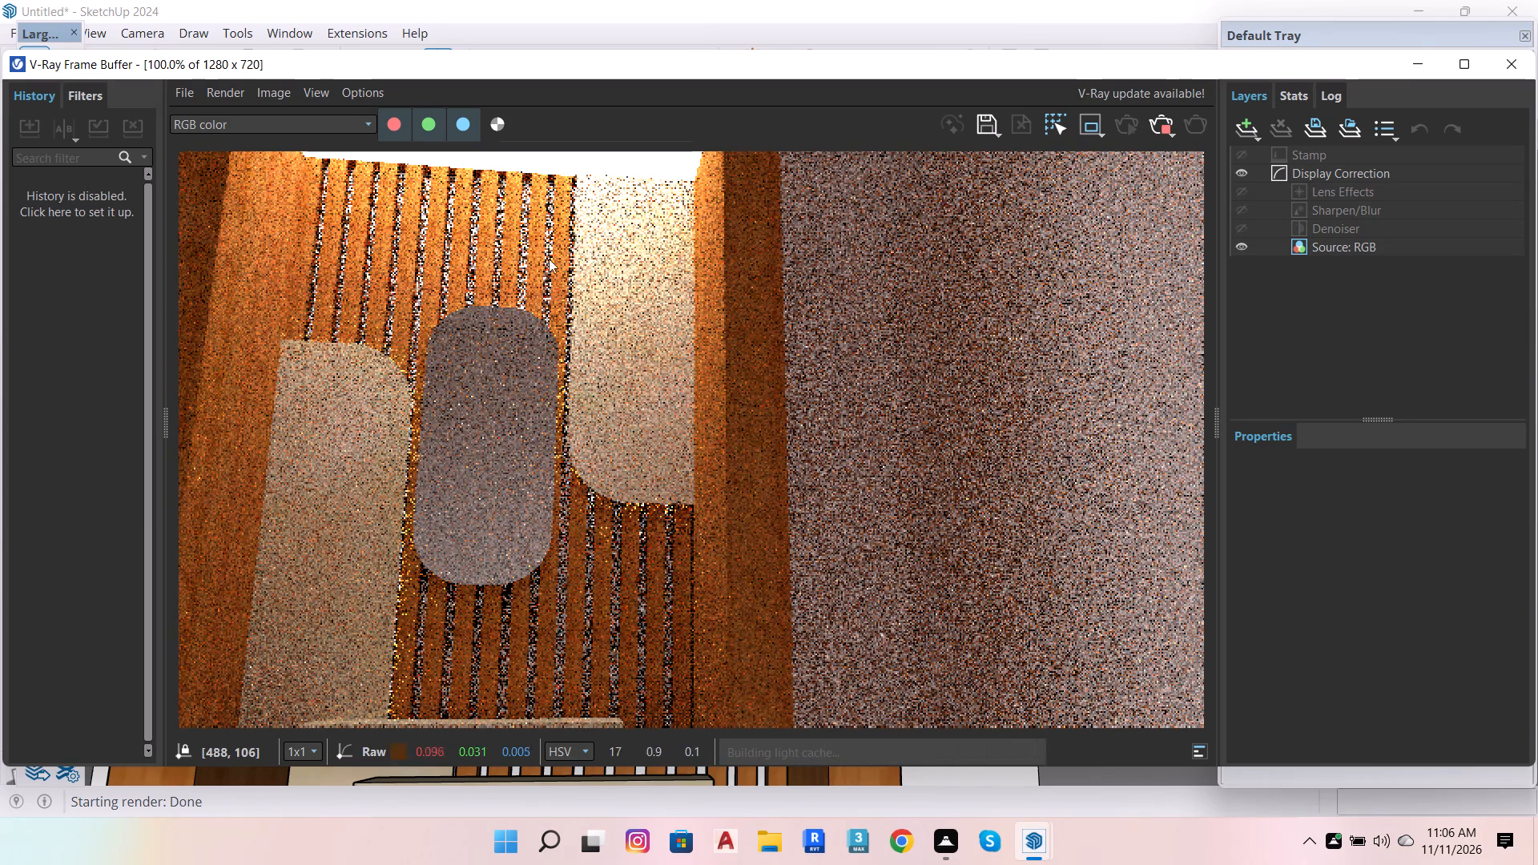
{"action": "scroll", "coordinate": [485, 390], "scroll_direction": "up", "scroll_amount": 3}
{"action": "scroll", "coordinate": [488, 399], "scroll_direction": "down", "scroll_amount": 2}
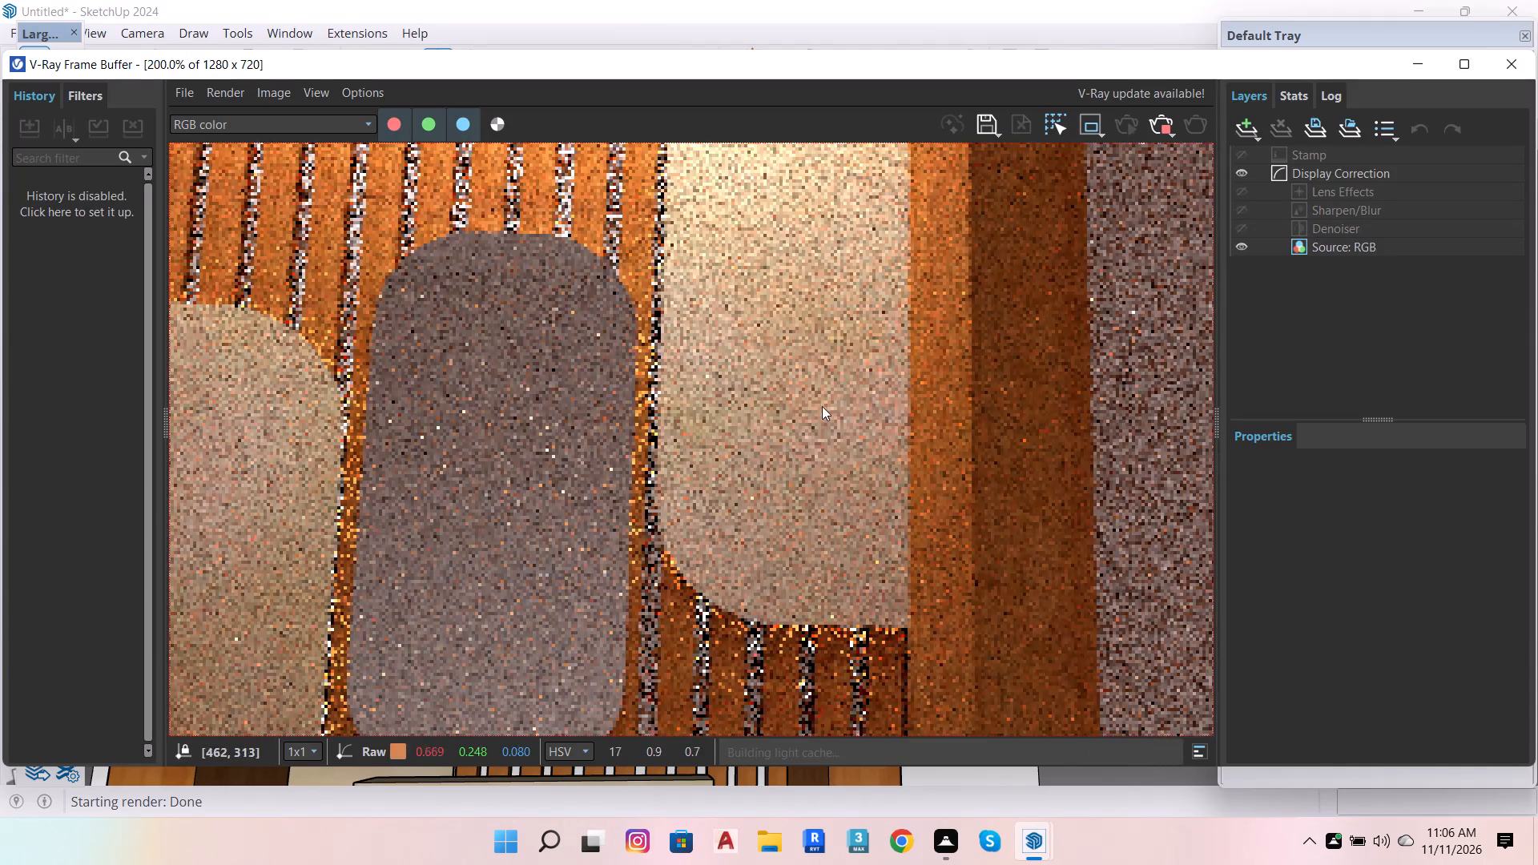
{"action": "scroll", "coordinate": [827, 404], "scroll_direction": "down", "scroll_amount": 3}
{"action": "scroll", "coordinate": [542, 417], "scroll_direction": "up", "scroll_amount": 3}
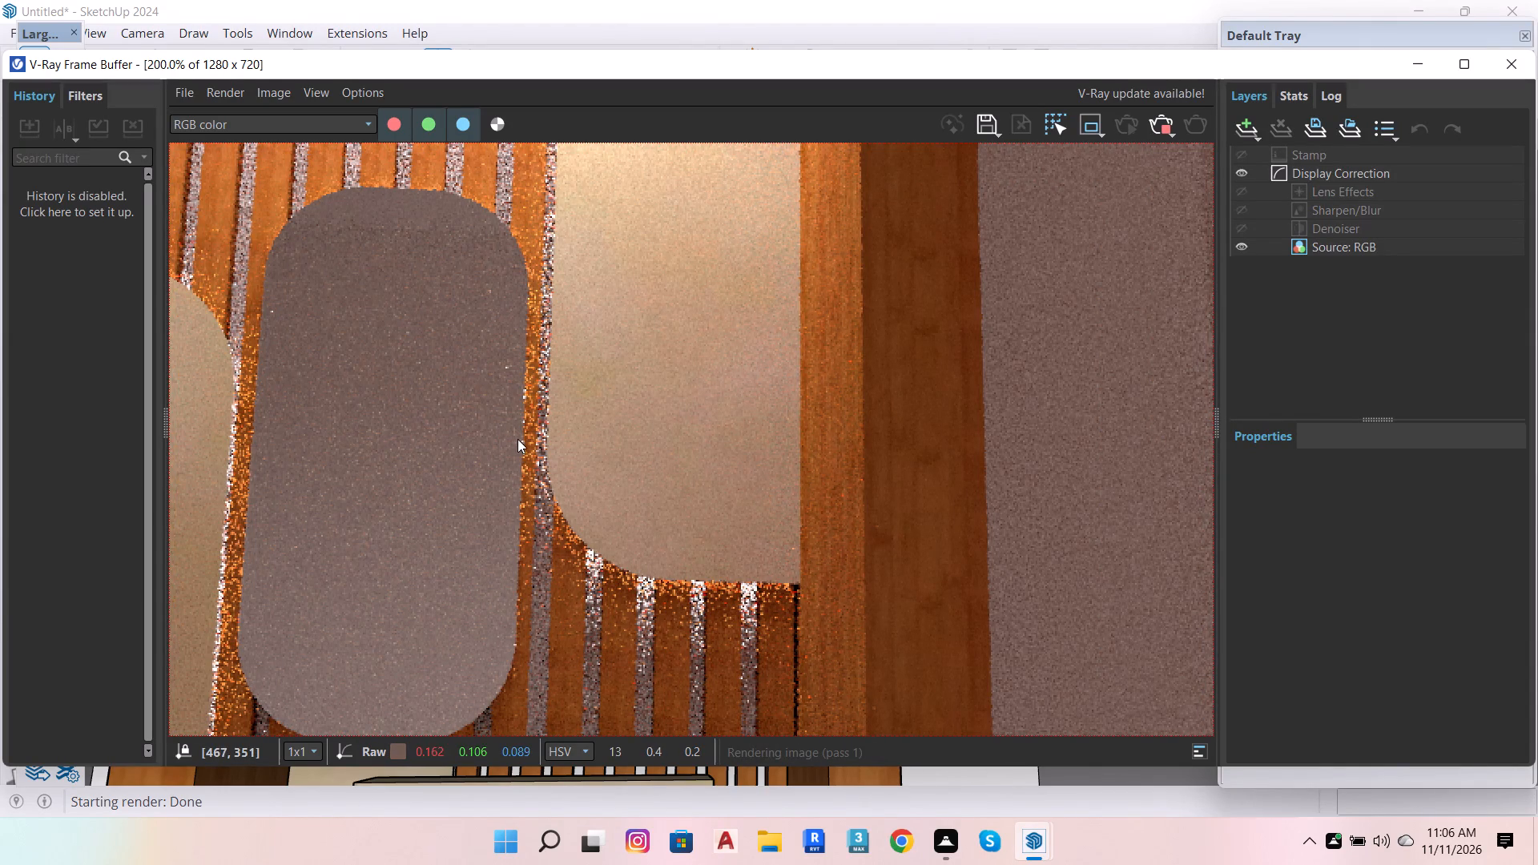
{"action": "scroll", "coordinate": [357, 635], "scroll_direction": "down", "scroll_amount": 5}
{"action": "scroll", "coordinate": [677, 416], "scroll_direction": "up", "scroll_amount": 5}
{"action": "scroll", "coordinate": [720, 442], "scroll_direction": "down", "scroll_amount": 2}
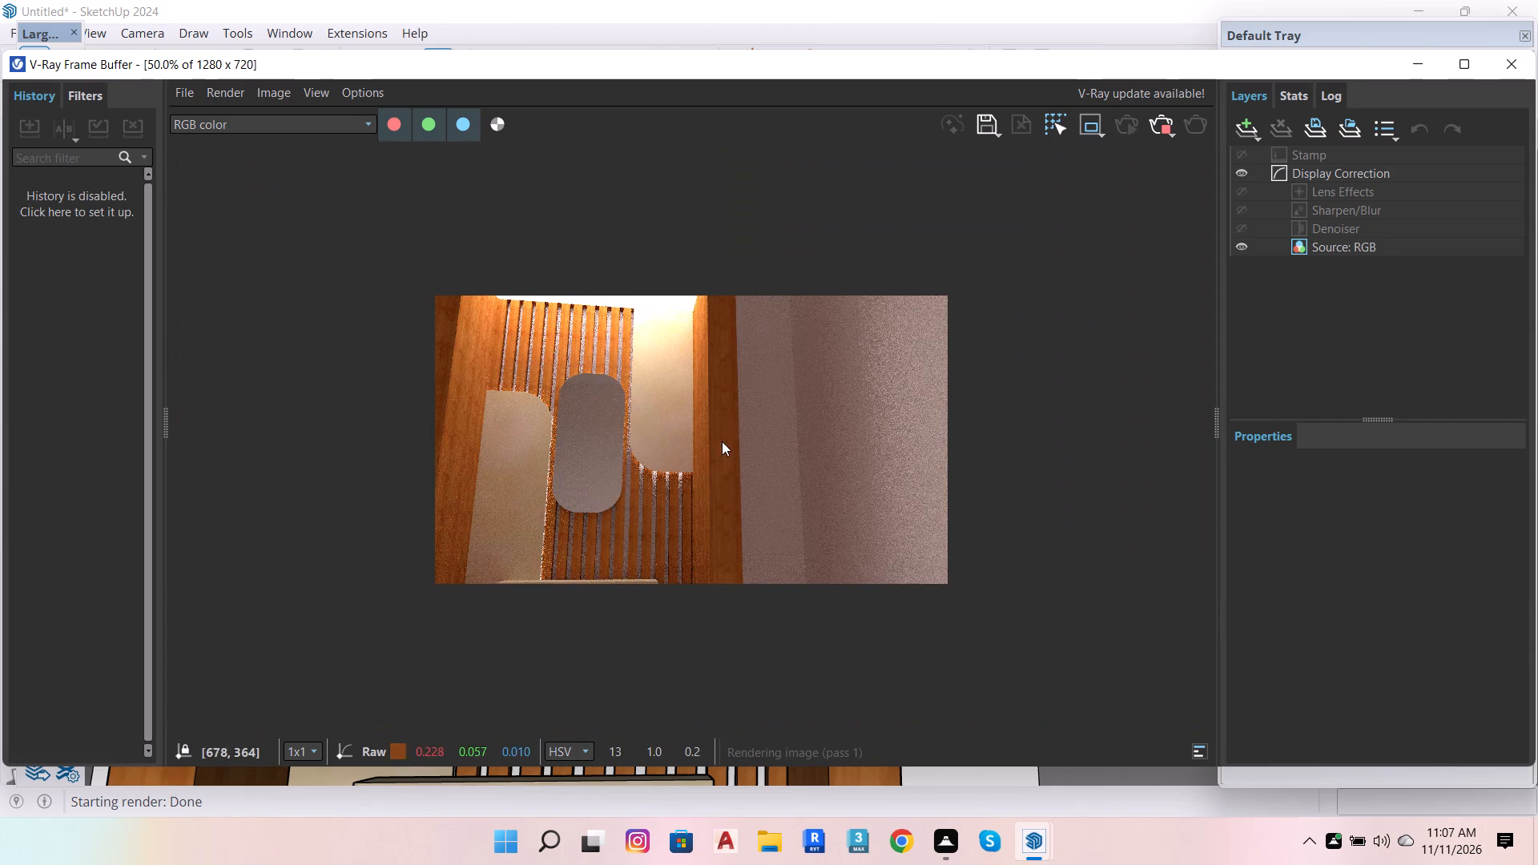
{"action": "left_click", "coordinate": [1518, 54]}
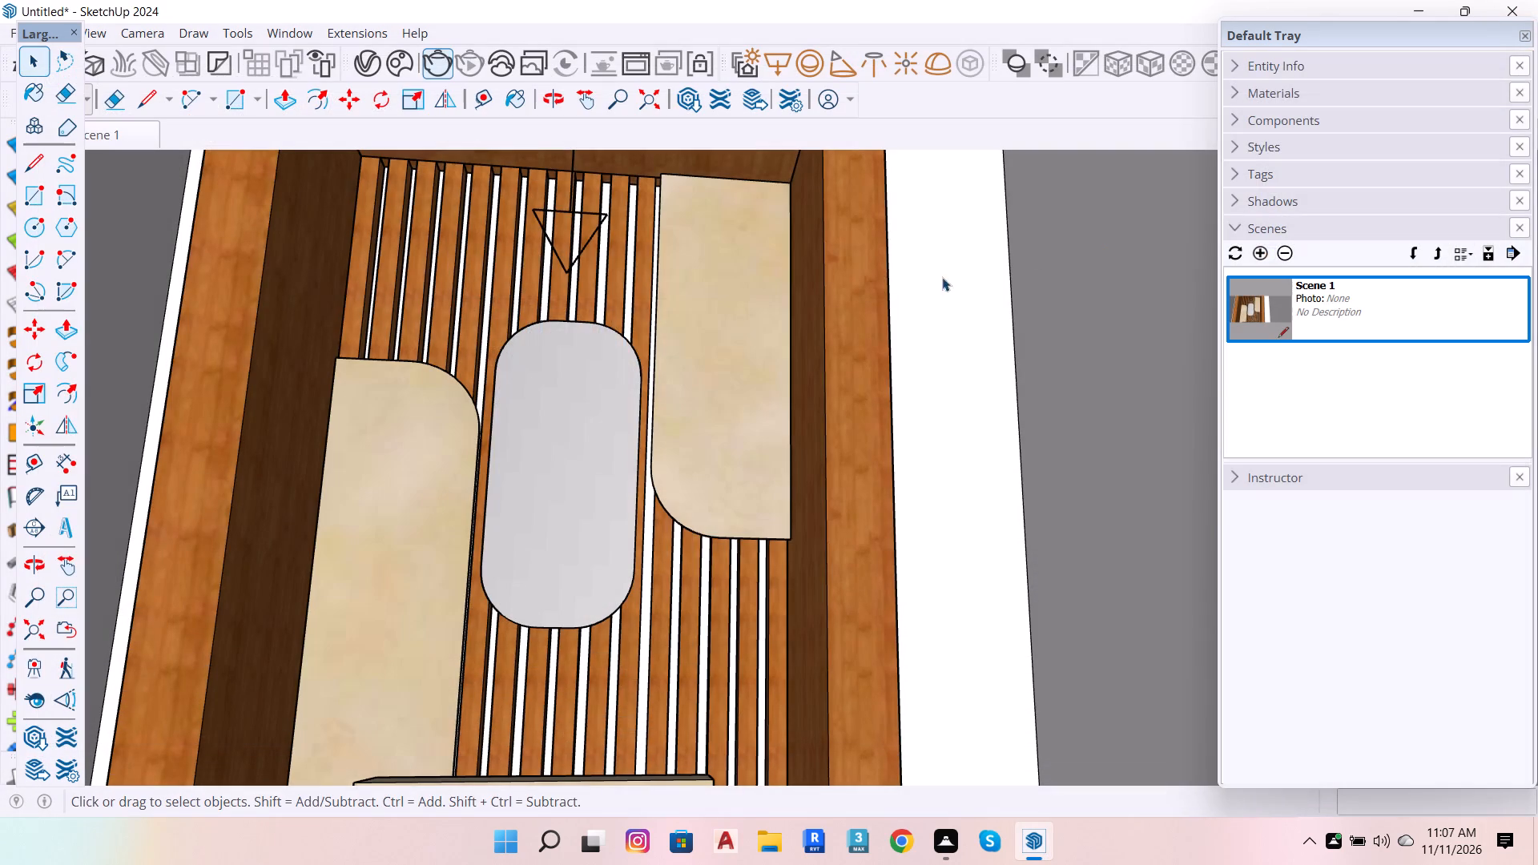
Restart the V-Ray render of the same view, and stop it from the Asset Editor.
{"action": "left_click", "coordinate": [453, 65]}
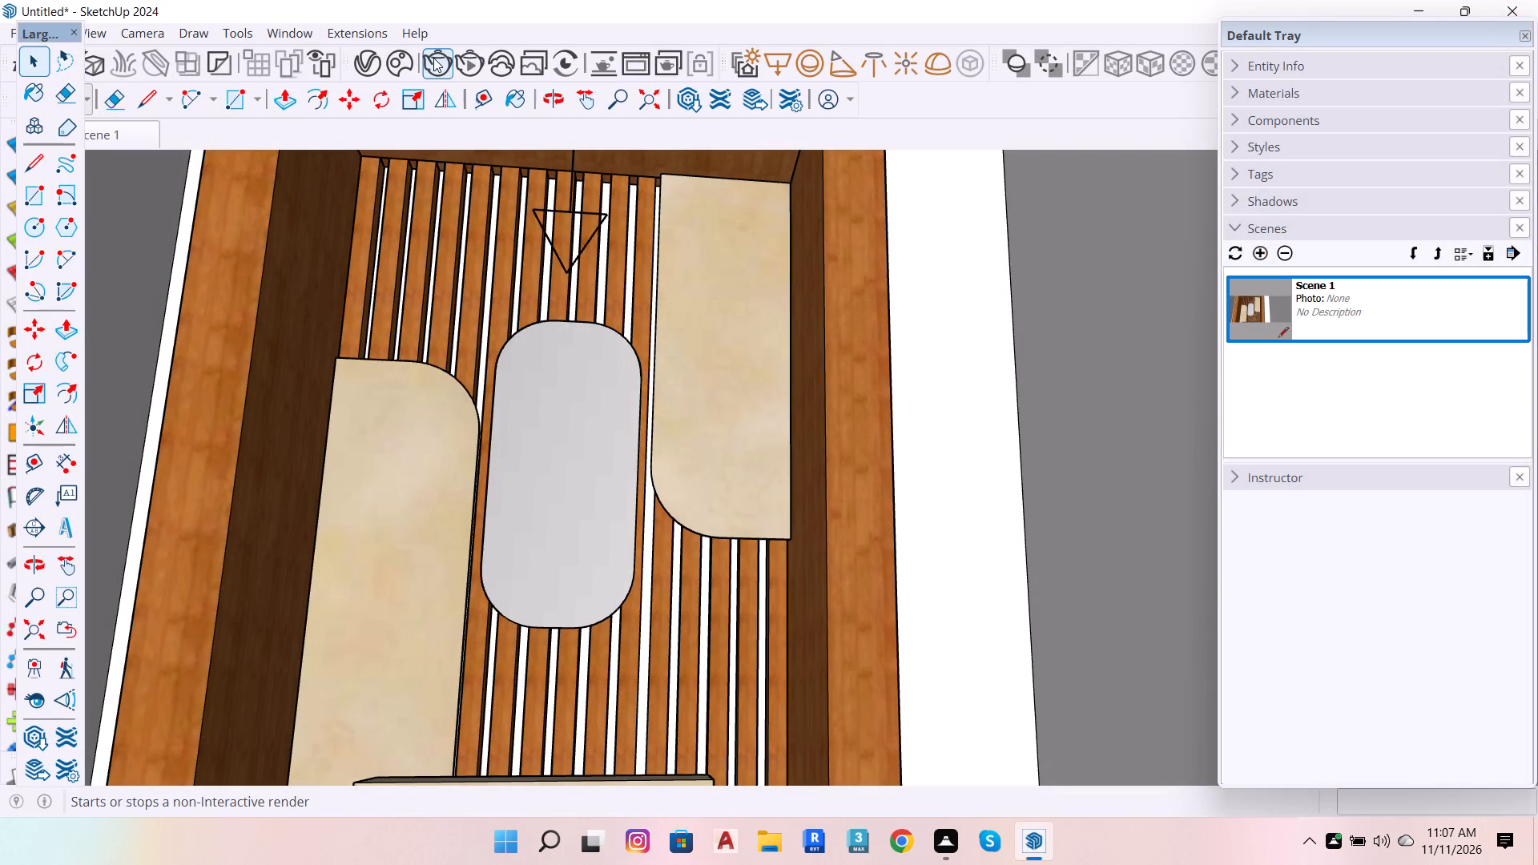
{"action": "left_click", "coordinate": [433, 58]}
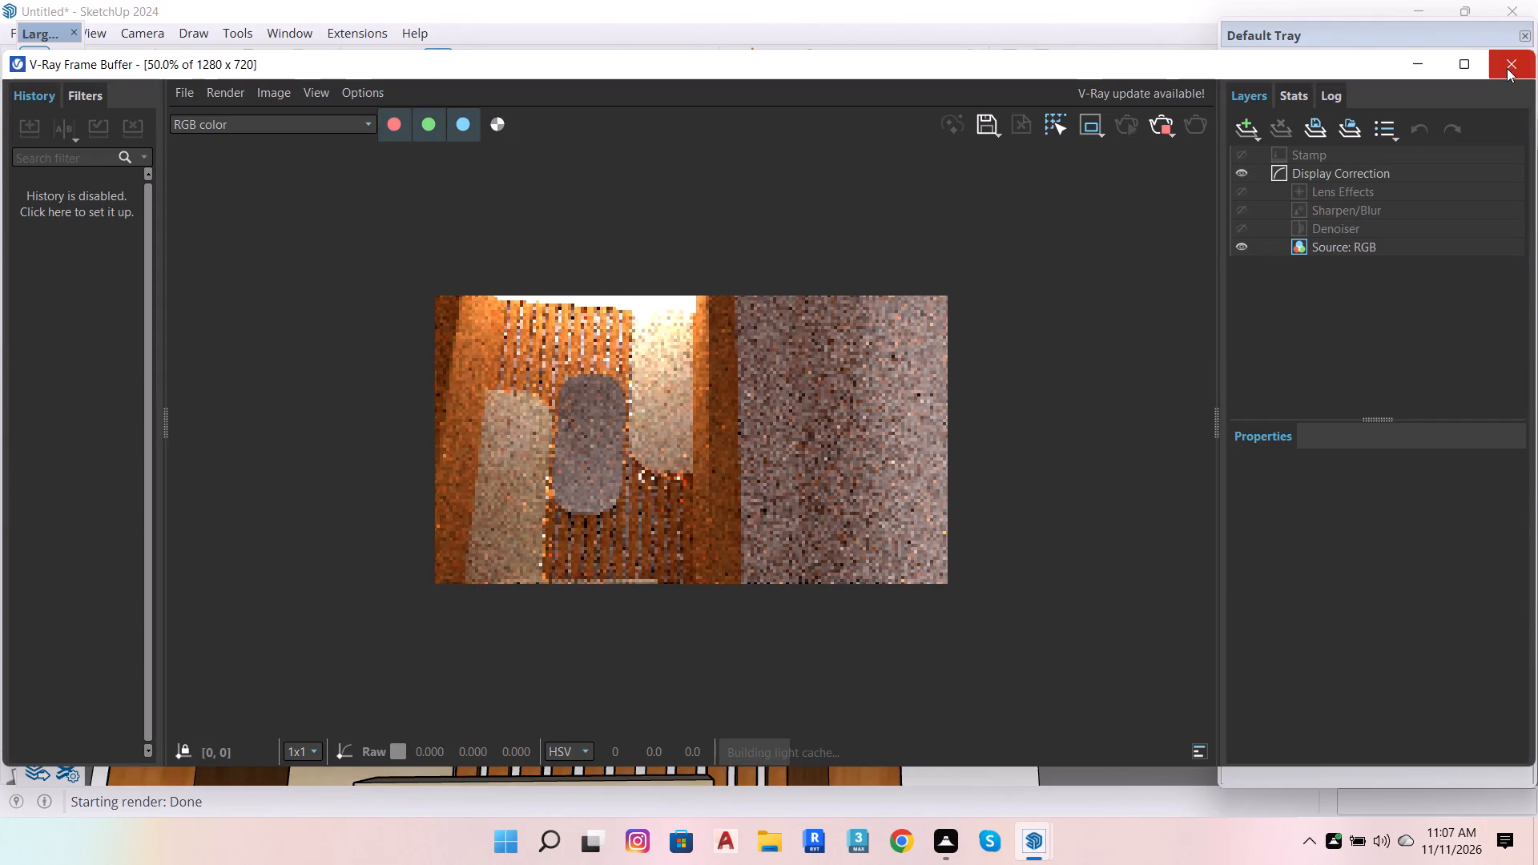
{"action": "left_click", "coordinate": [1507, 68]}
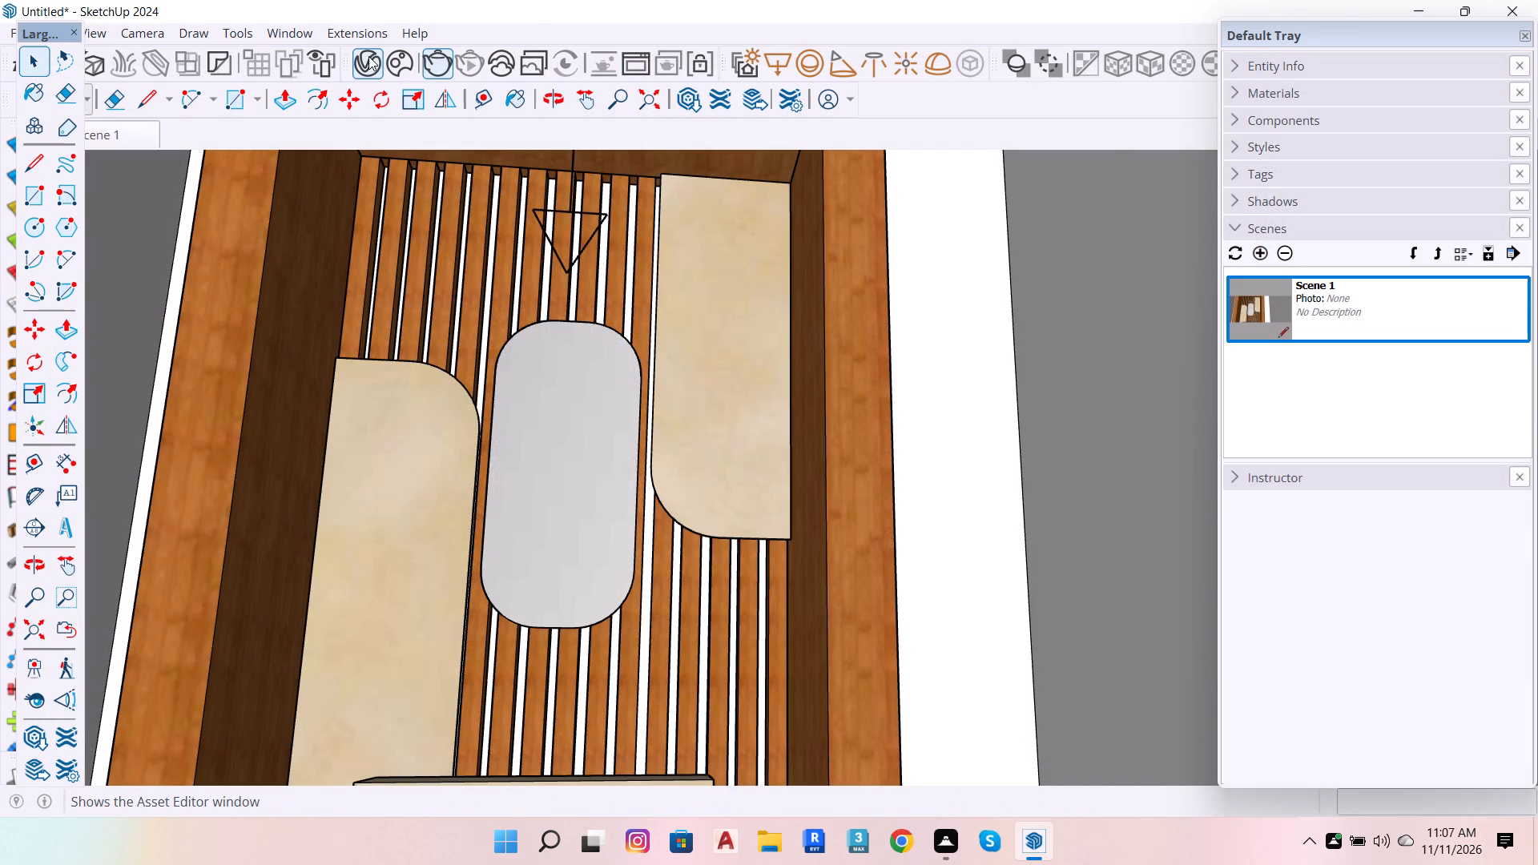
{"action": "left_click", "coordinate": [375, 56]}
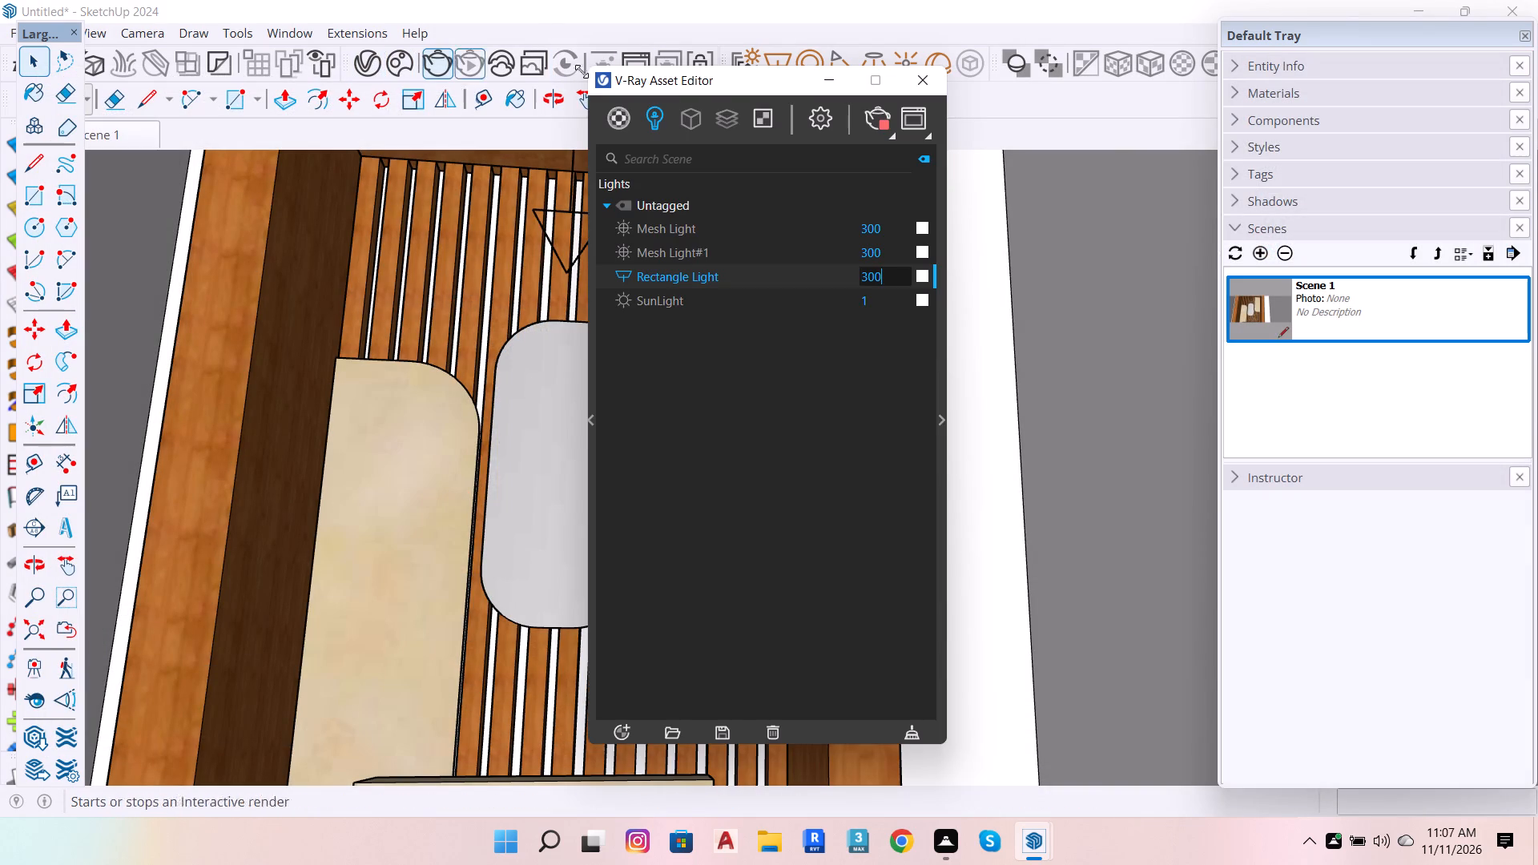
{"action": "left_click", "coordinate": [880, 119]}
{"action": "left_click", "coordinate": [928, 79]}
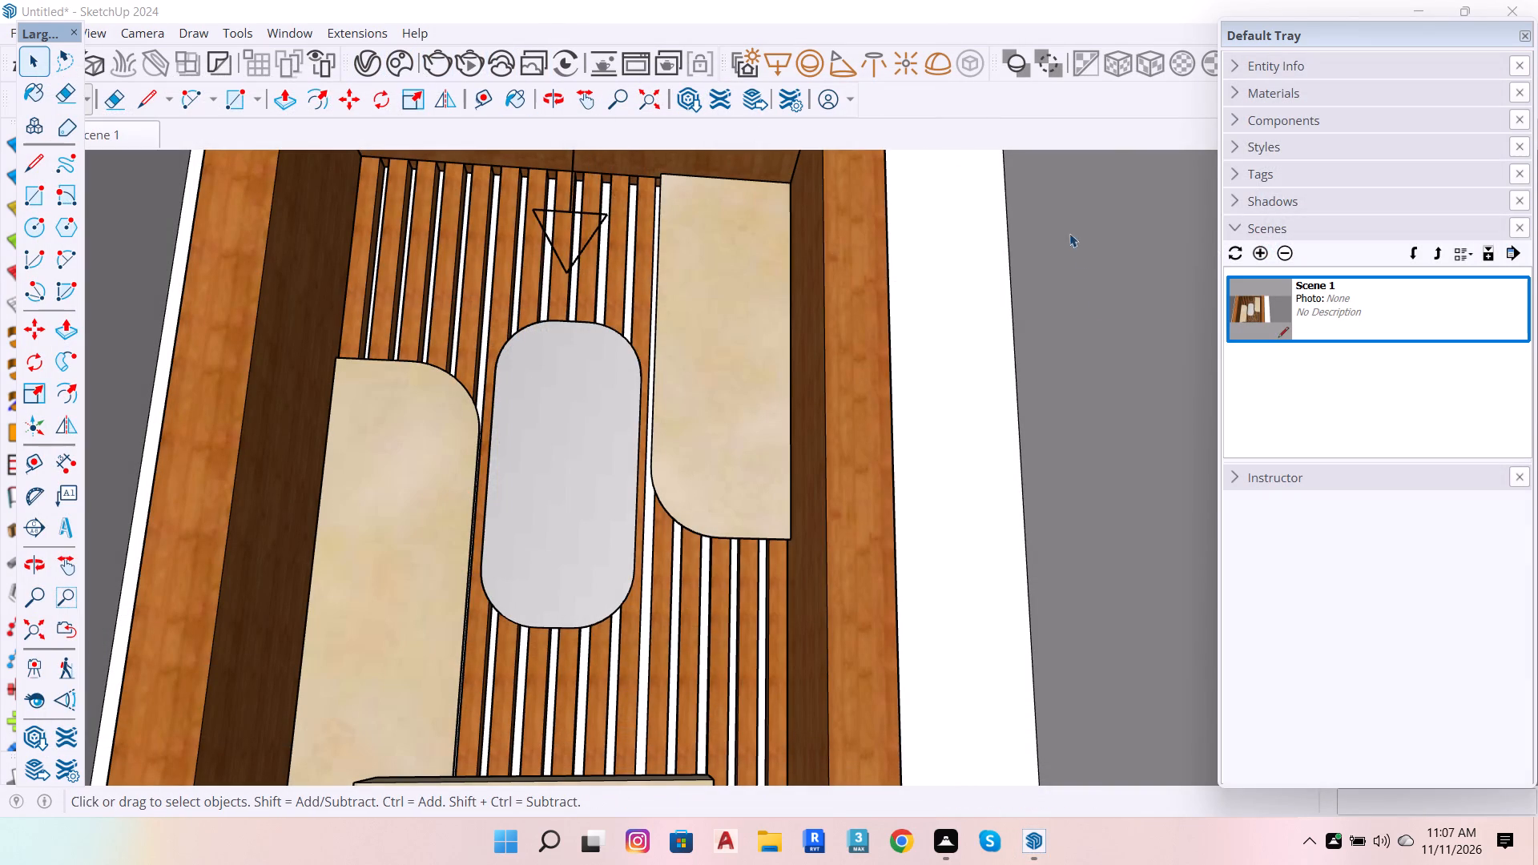
Delete the room's front wall face from outside to reopen the view of the slatted panel.
{"action": "scroll", "coordinate": [1009, 437], "scroll_direction": "down", "scroll_amount": 7}
{"action": "scroll", "coordinate": [719, 515], "scroll_direction": "down", "scroll_amount": 20}
{"action": "scroll", "coordinate": [719, 515], "scroll_direction": "down", "scroll_amount": 9}
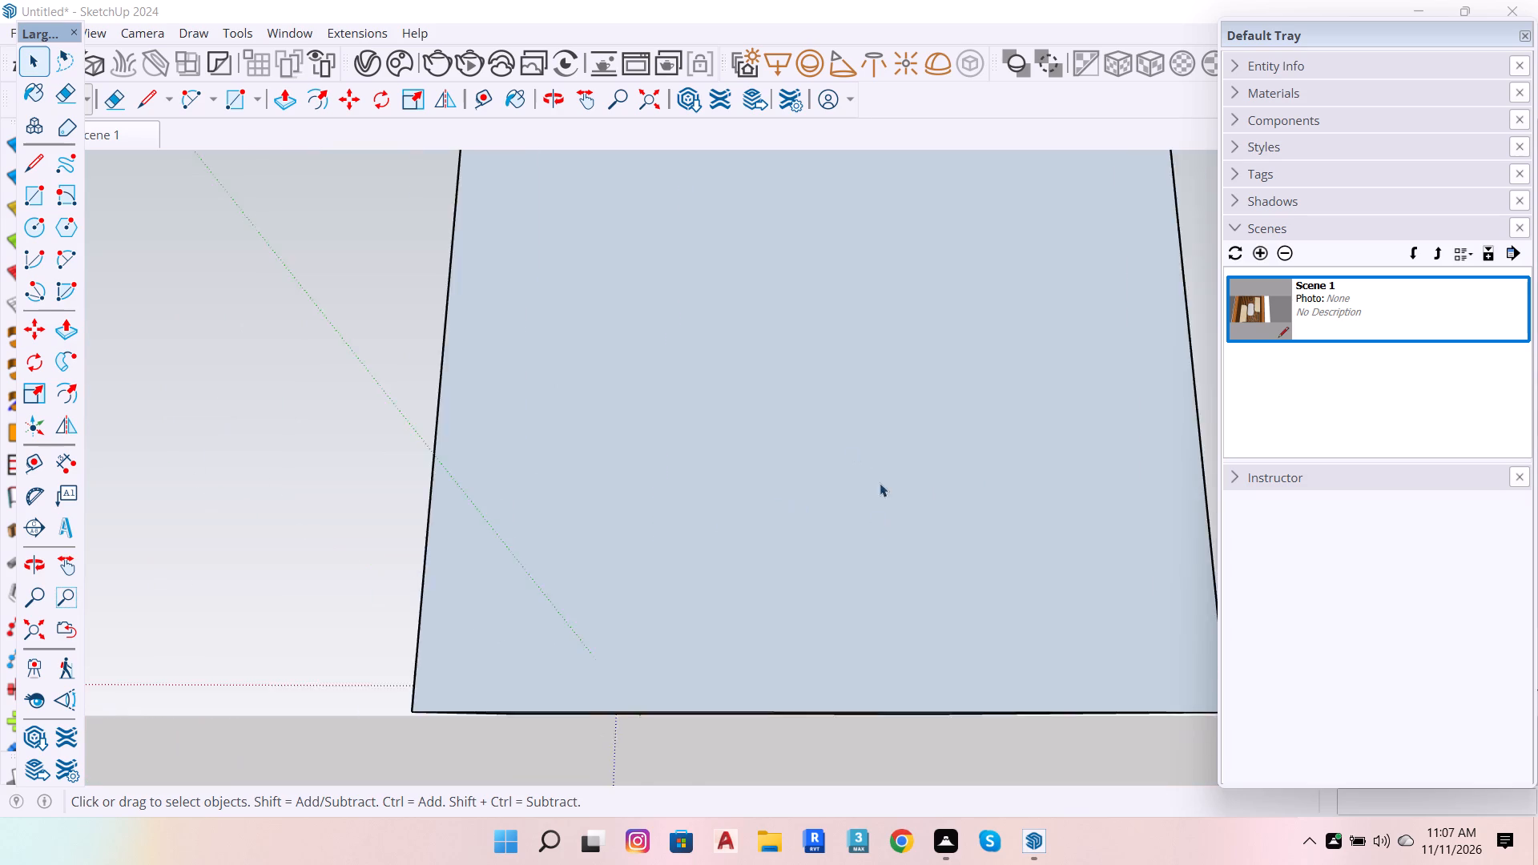
{"action": "scroll", "coordinate": [880, 483], "scroll_direction": "down", "scroll_amount": 10}
{"action": "left_click", "coordinate": [799, 450]}
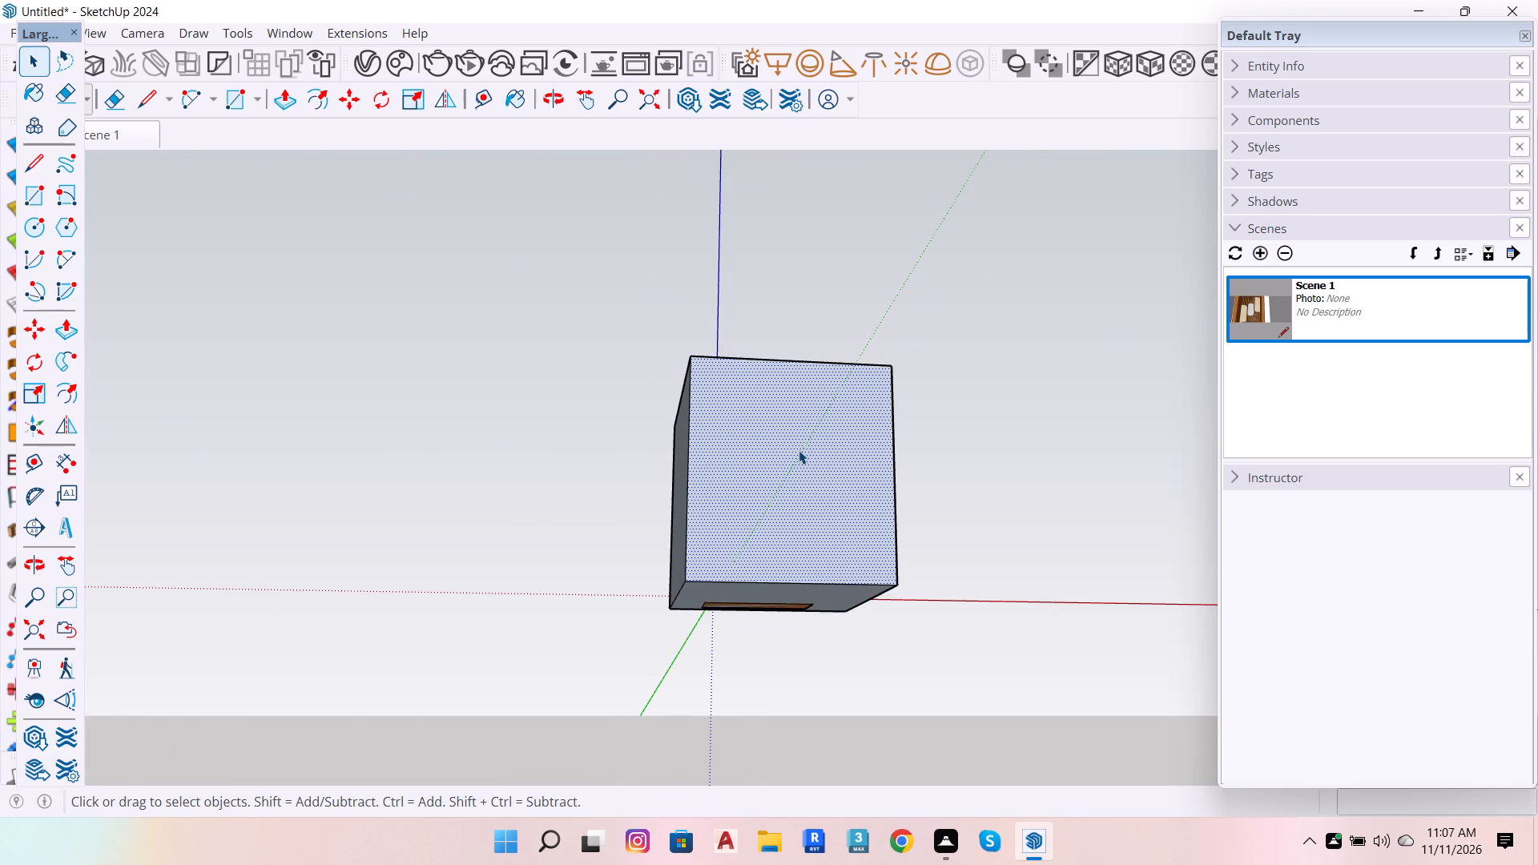
{"action": "key", "text": "shift+Delete"}
{"action": "scroll", "coordinate": [948, 435], "scroll_direction": "up", "scroll_amount": 6}
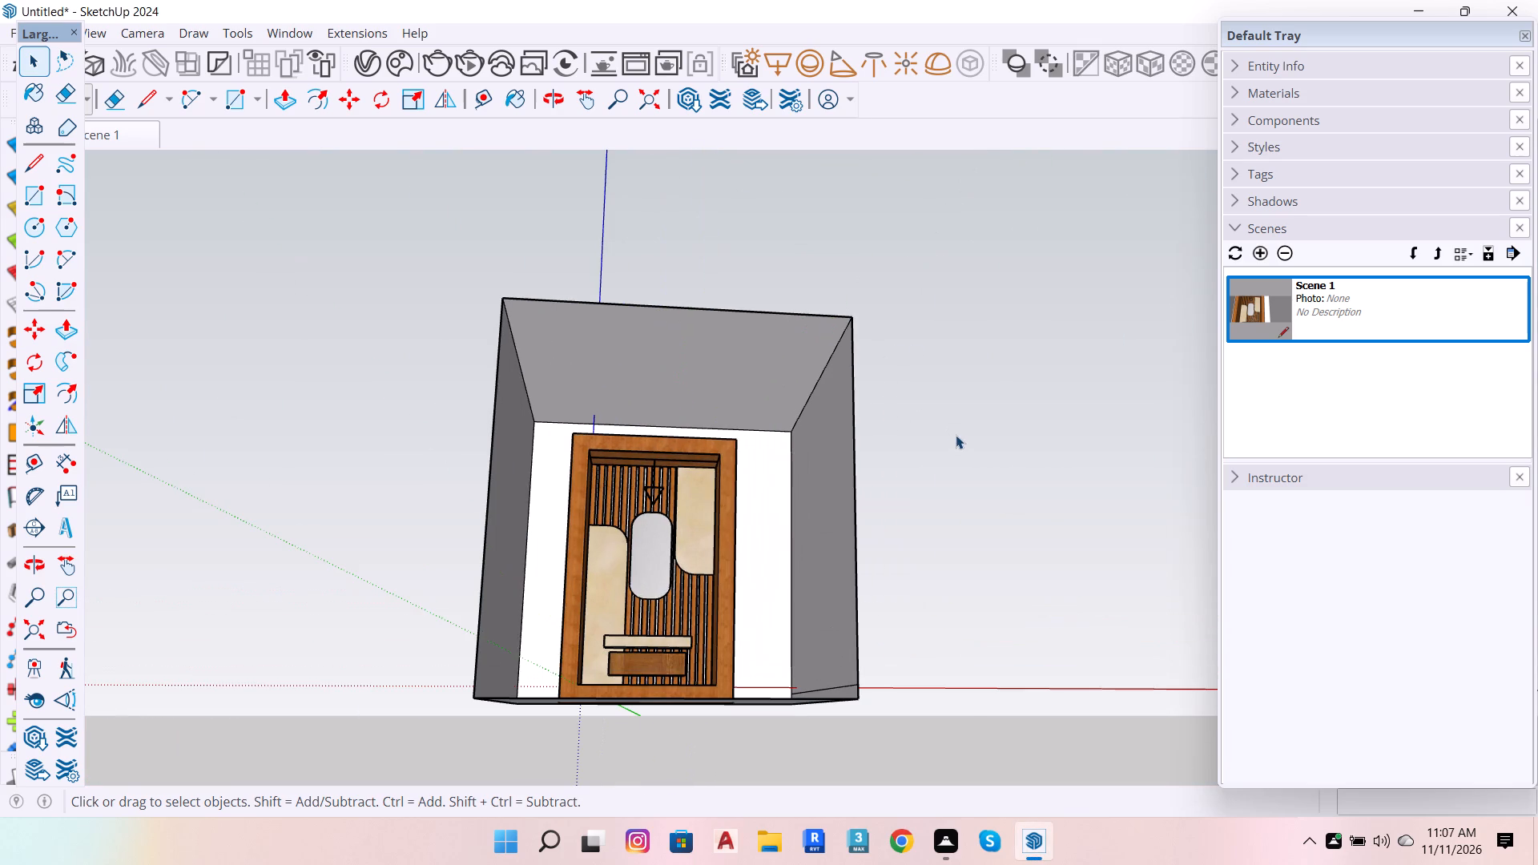
Start saving the untitled model and choose the inner New folder within the desktop's New folder as its location.
{"action": "key", "text": "ctrl+s"}
{"action": "key", "text": "ctrl+s"}
{"action": "key", "text": "ctrl+s"}
{"action": "key", "text": "ctrl+s"}
{"action": "key", "text": "ctrl+s"}
{"action": "key", "text": "ctrl+s"}
{"action": "key", "text": "ctrl+s"}
{"action": "key", "text": "ctrl+s"}
{"action": "key", "text": "ctrl+s"}
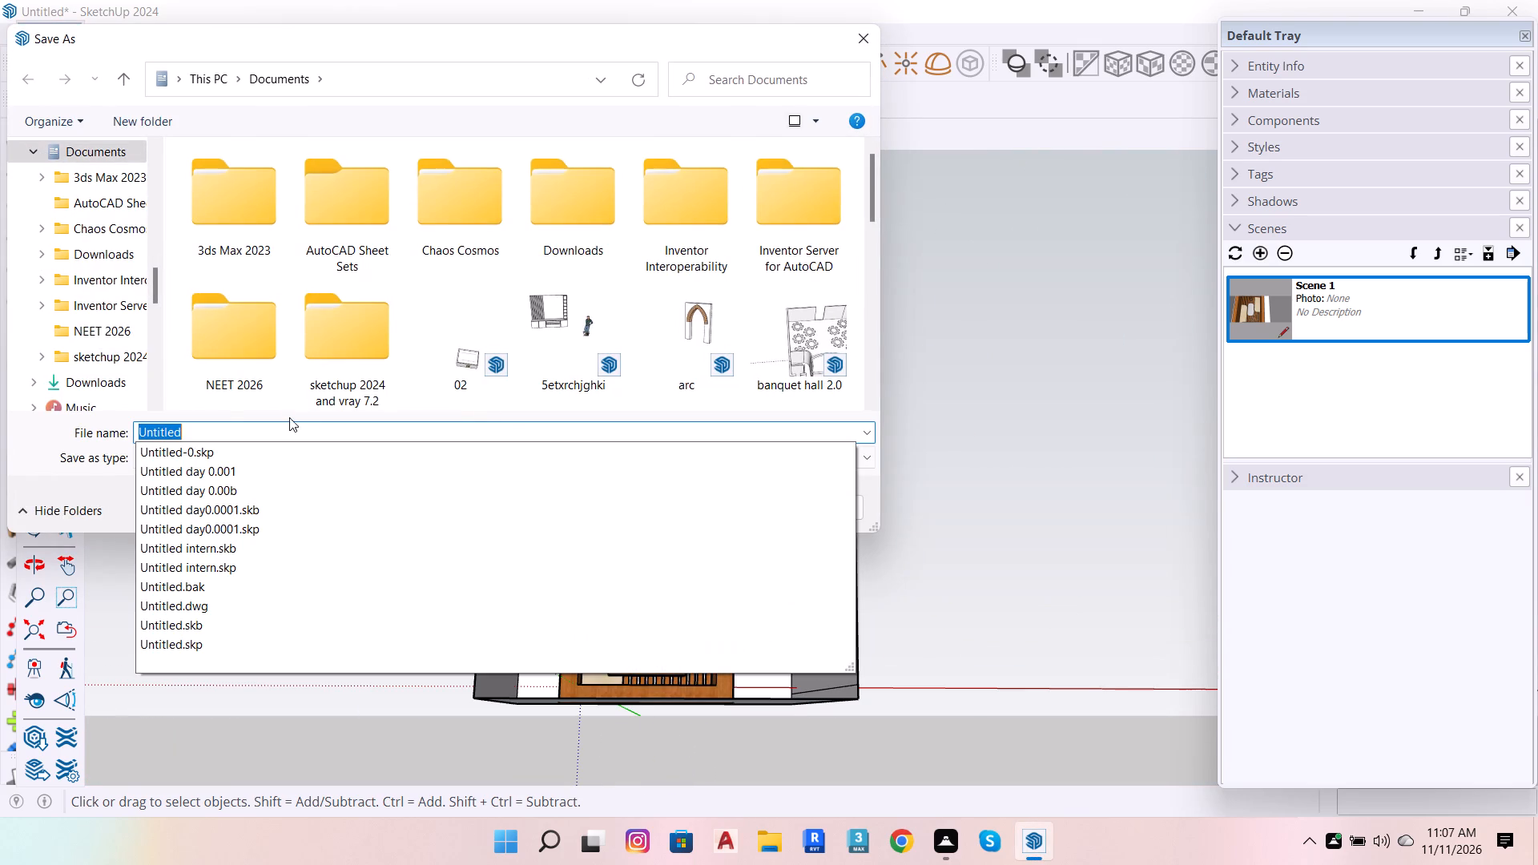
{"action": "scroll", "coordinate": [103, 305], "scroll_direction": "down", "scroll_amount": 2}
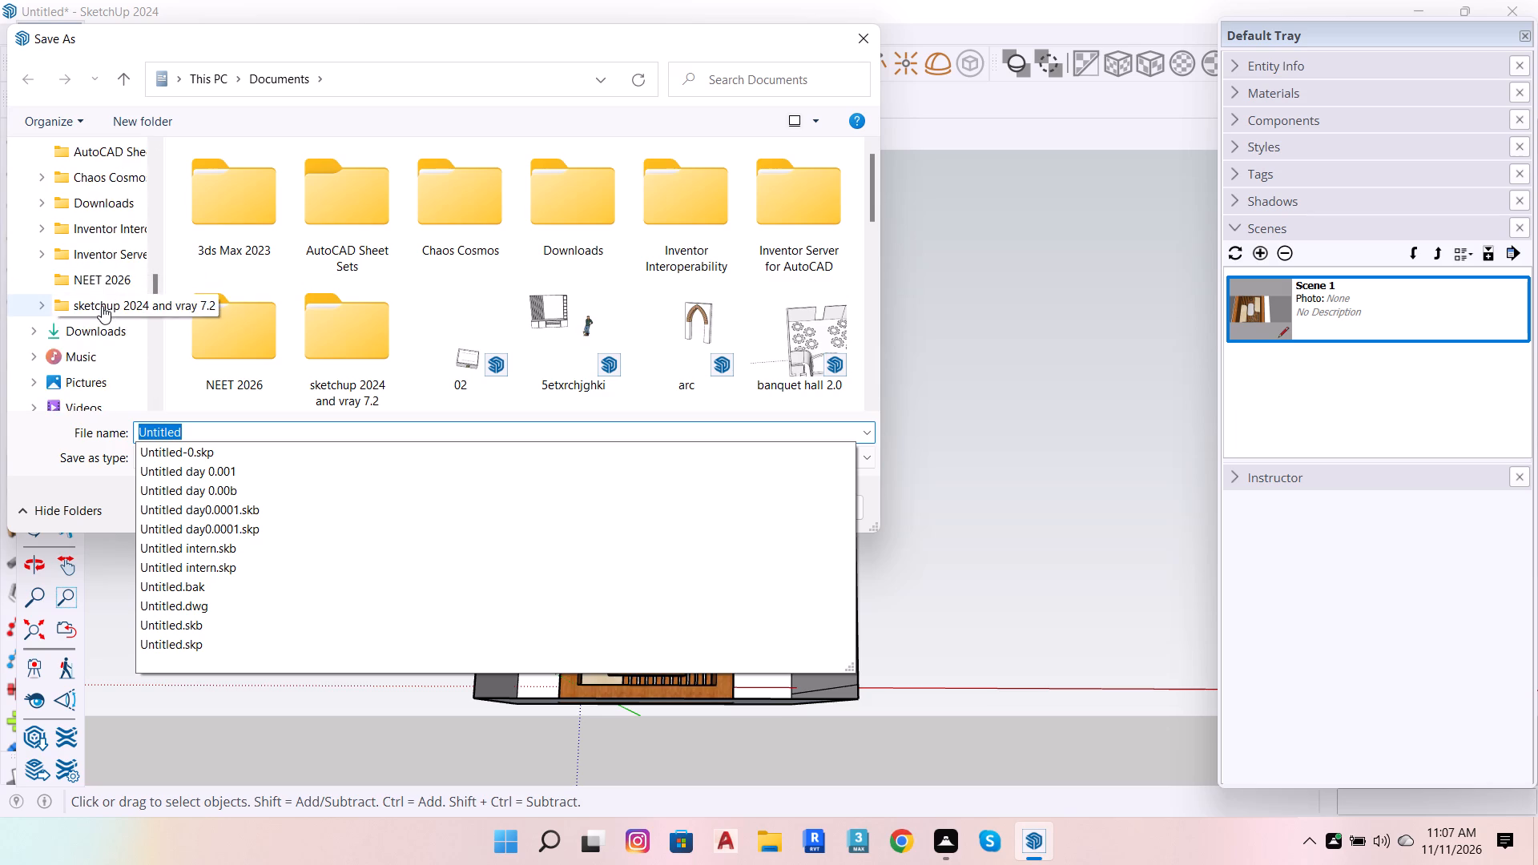
{"action": "scroll", "coordinate": [102, 307], "scroll_direction": "down", "scroll_amount": 4}
{"action": "scroll", "coordinate": [101, 311], "scroll_direction": "up", "scroll_amount": 17}
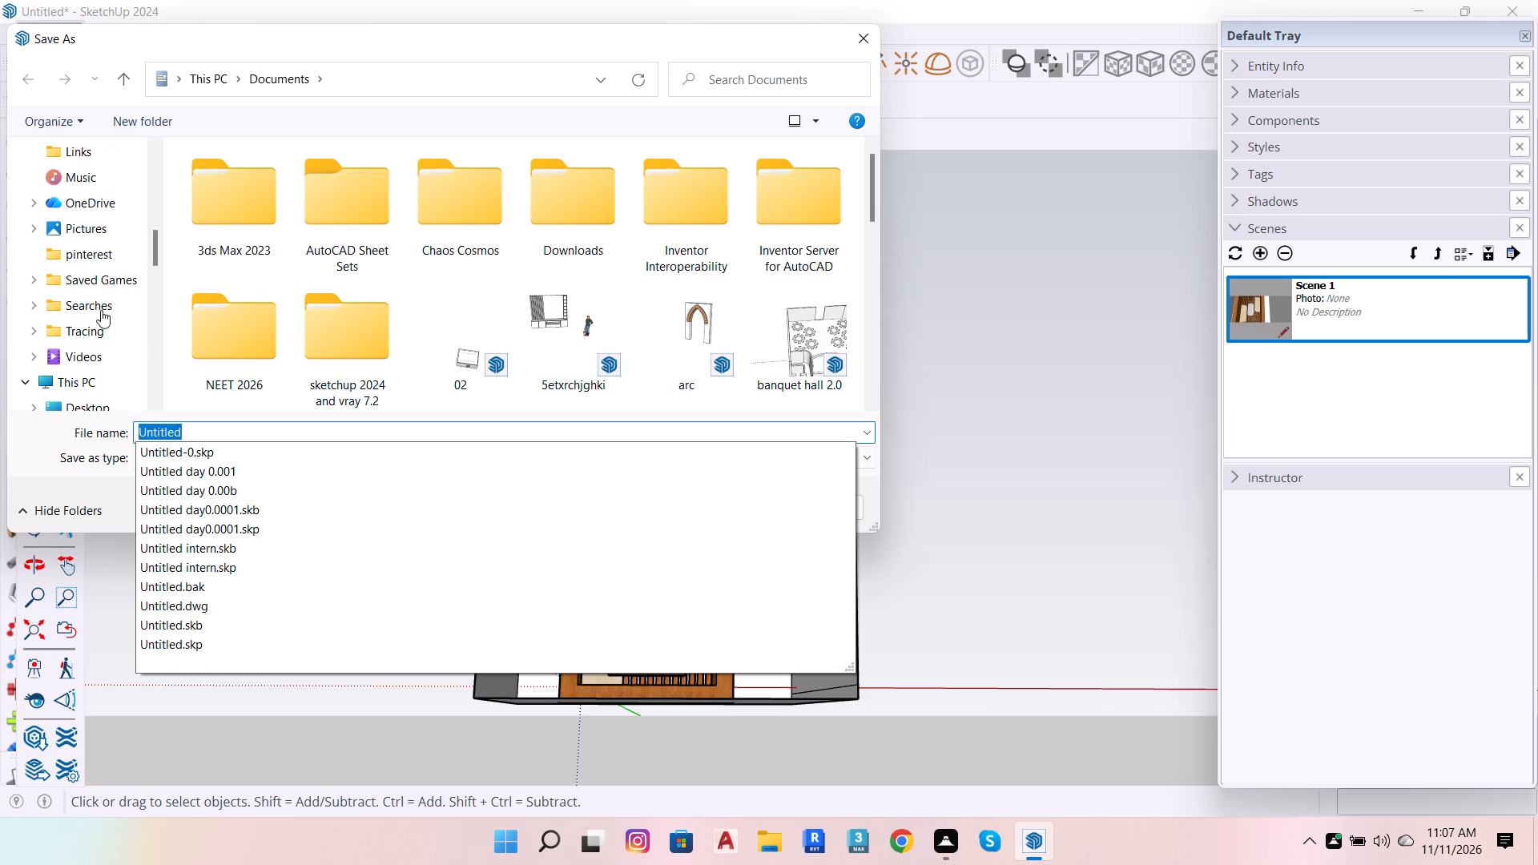
{"action": "scroll", "coordinate": [101, 310], "scroll_direction": "up", "scroll_amount": 20}
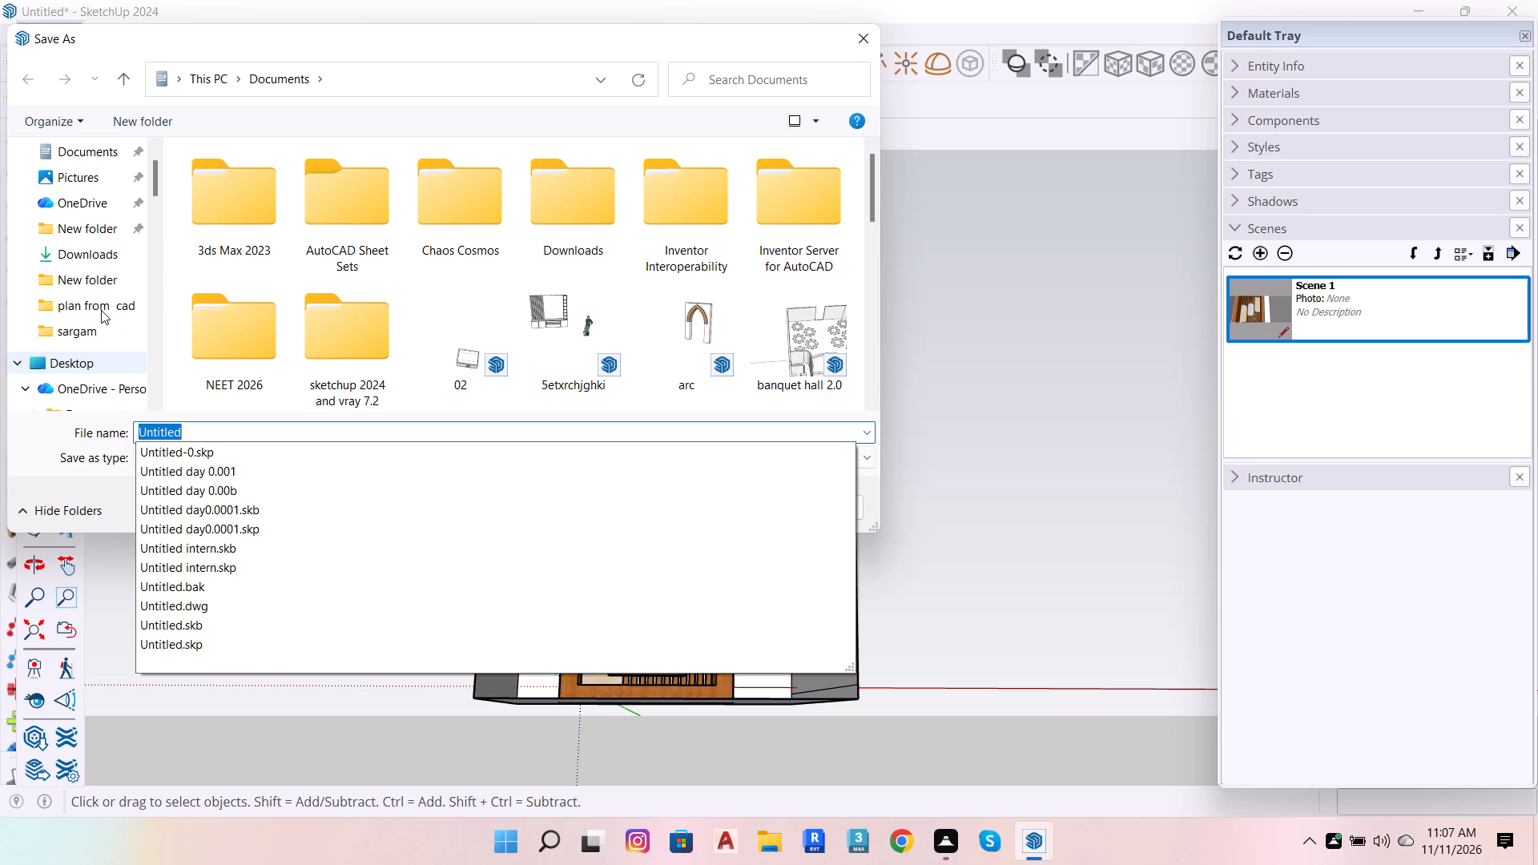
{"action": "left_click", "coordinate": [108, 276]}
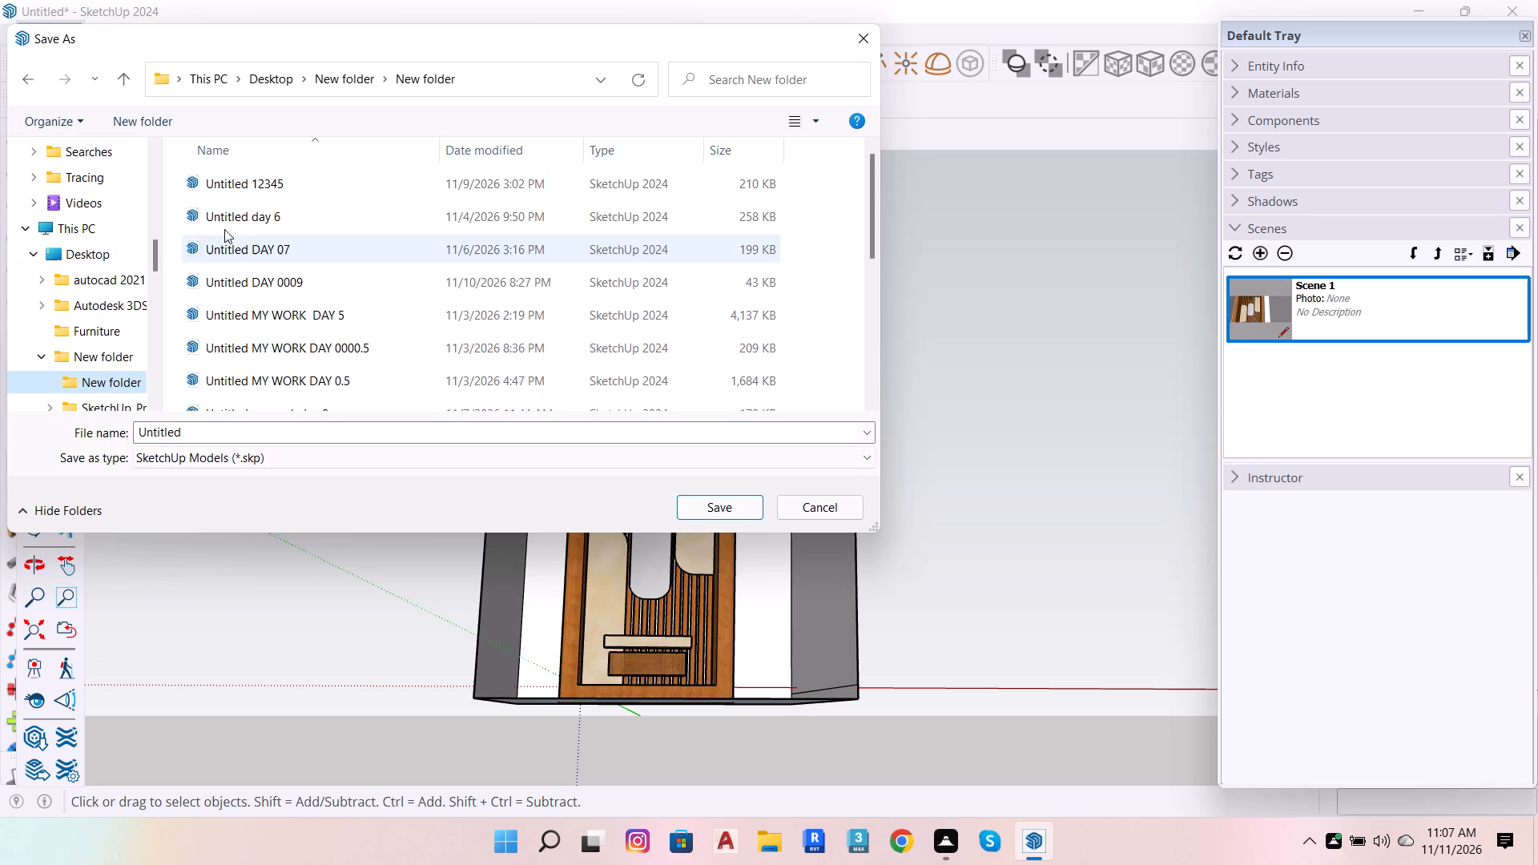
Name the file Untitled MY WORK DAY 10 and save it as a SketchUp model.
{"action": "scroll", "coordinate": [209, 263], "scroll_direction": "down", "scroll_amount": 5}
{"action": "left_click", "coordinate": [302, 420]}
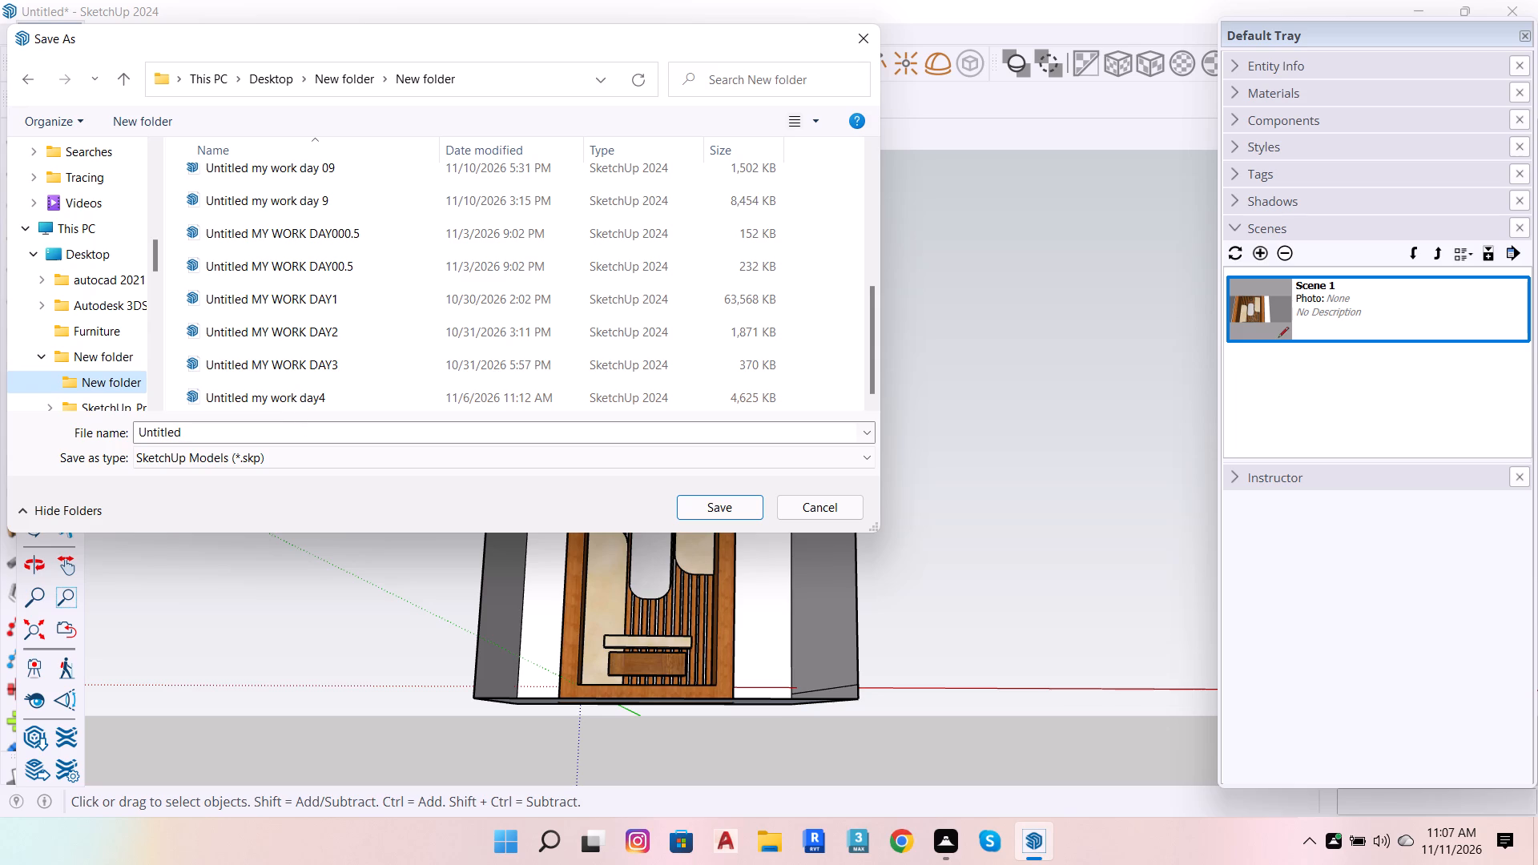
{"action": "left_click", "coordinate": [299, 426]}
{"action": "left_click", "coordinate": [297, 428]}
{"action": "key", "text": "space"}
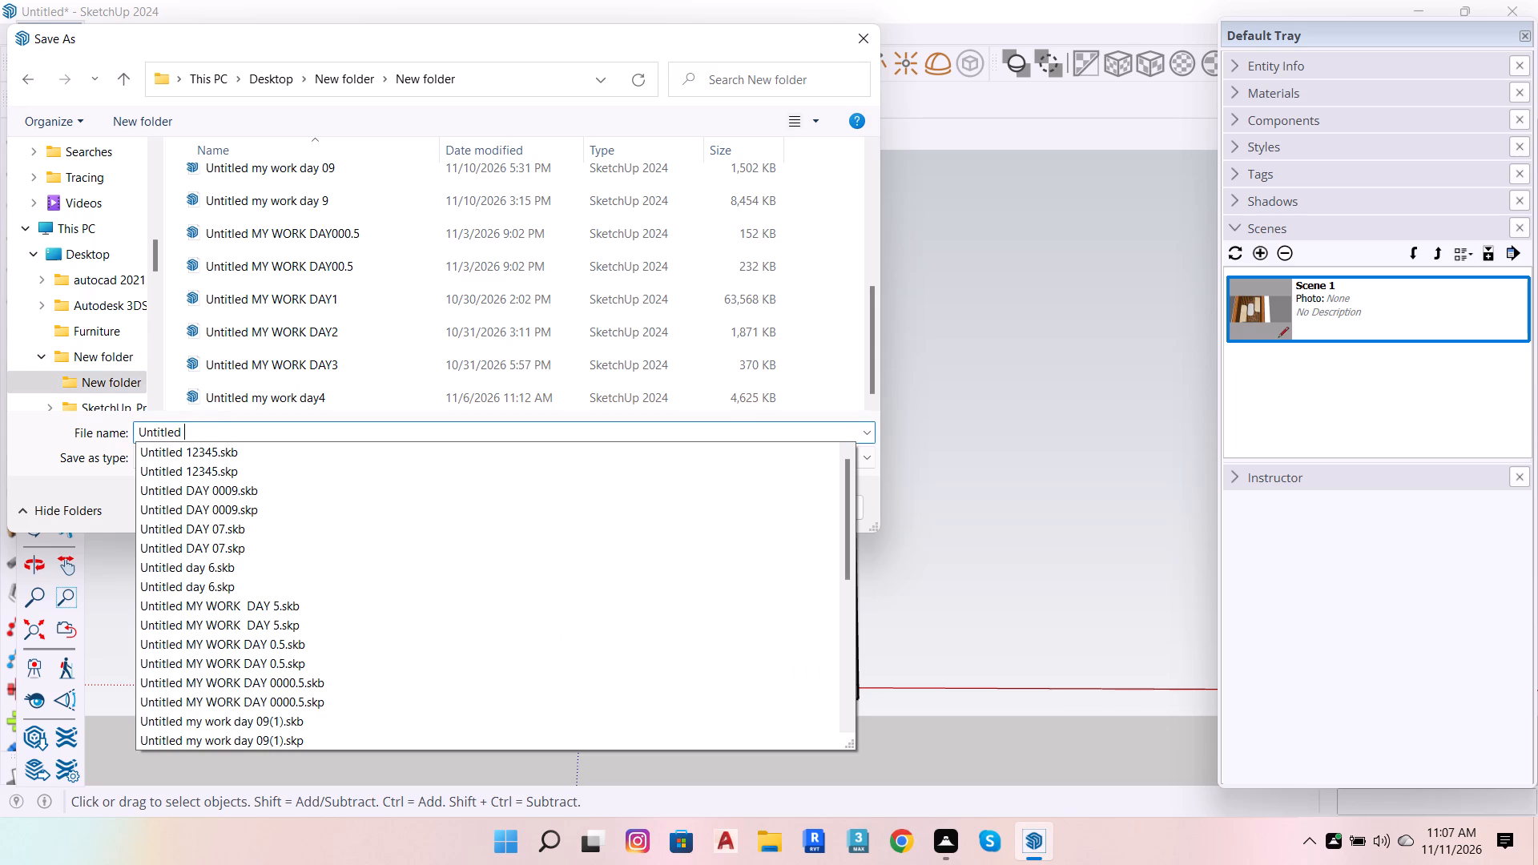
{"action": "type", "text": "MY"}
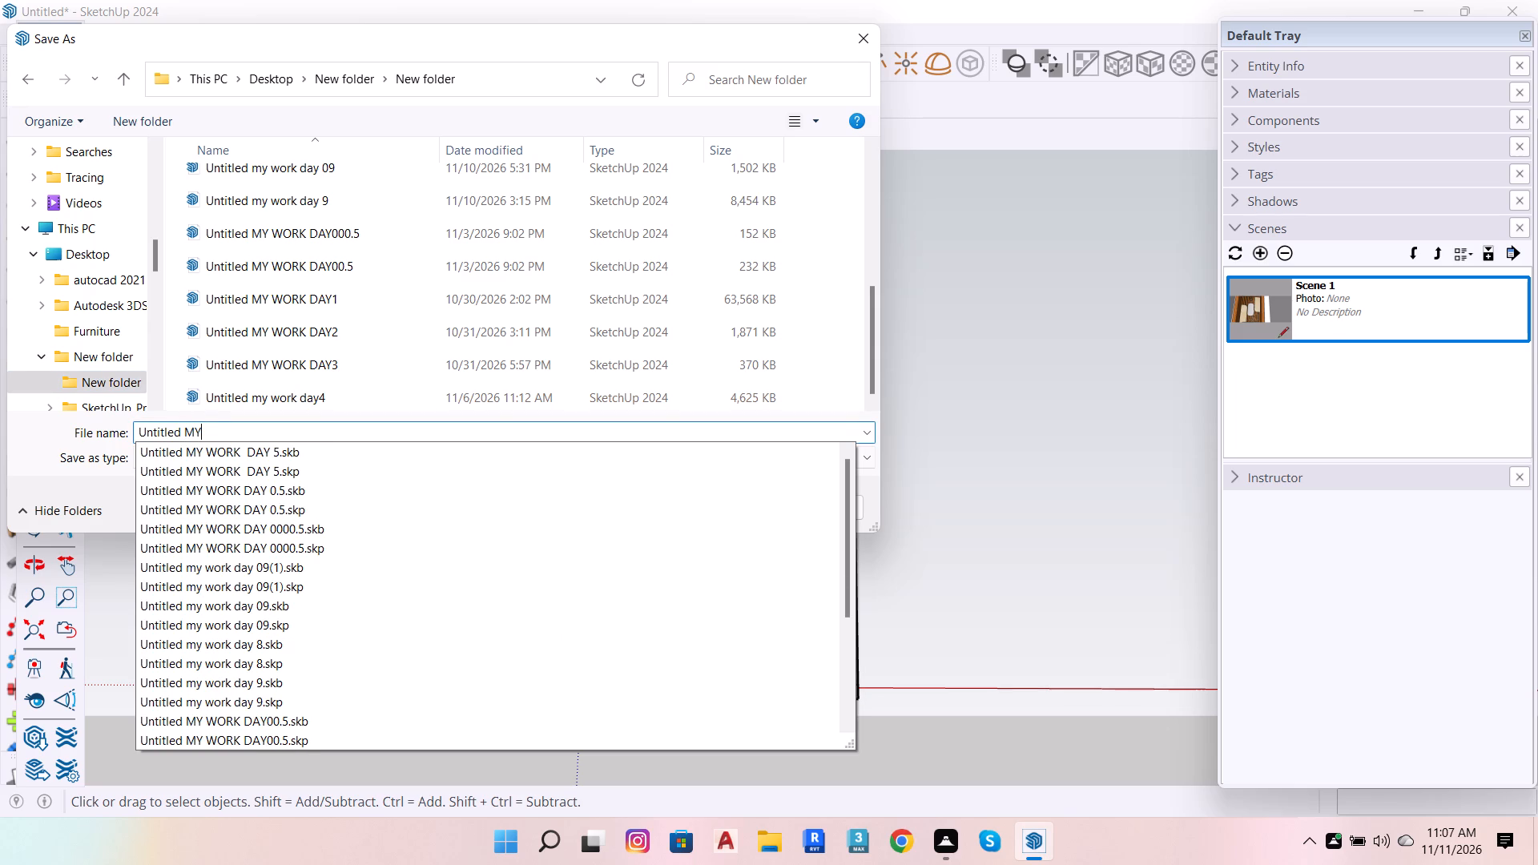
{"action": "key", "text": "space"}
{"action": "scroll", "coordinate": [420, 296], "scroll_direction": "down", "scroll_amount": 7}
{"action": "key", "text": "w"}
{"action": "type", "text": "ORK"}
{"action": "key", "text": "space"}
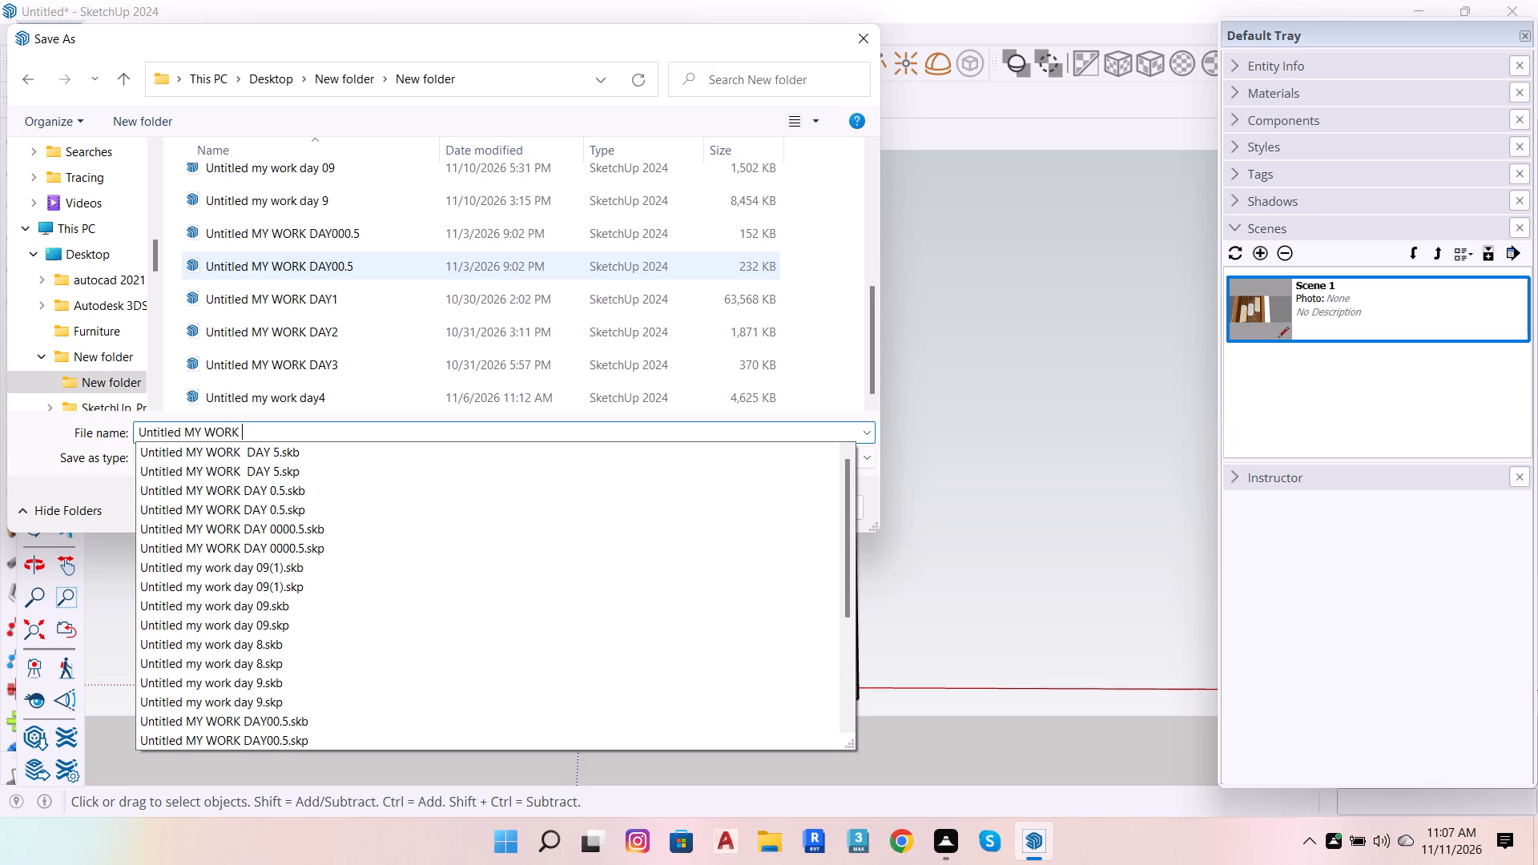
{"action": "key", "text": "1"}
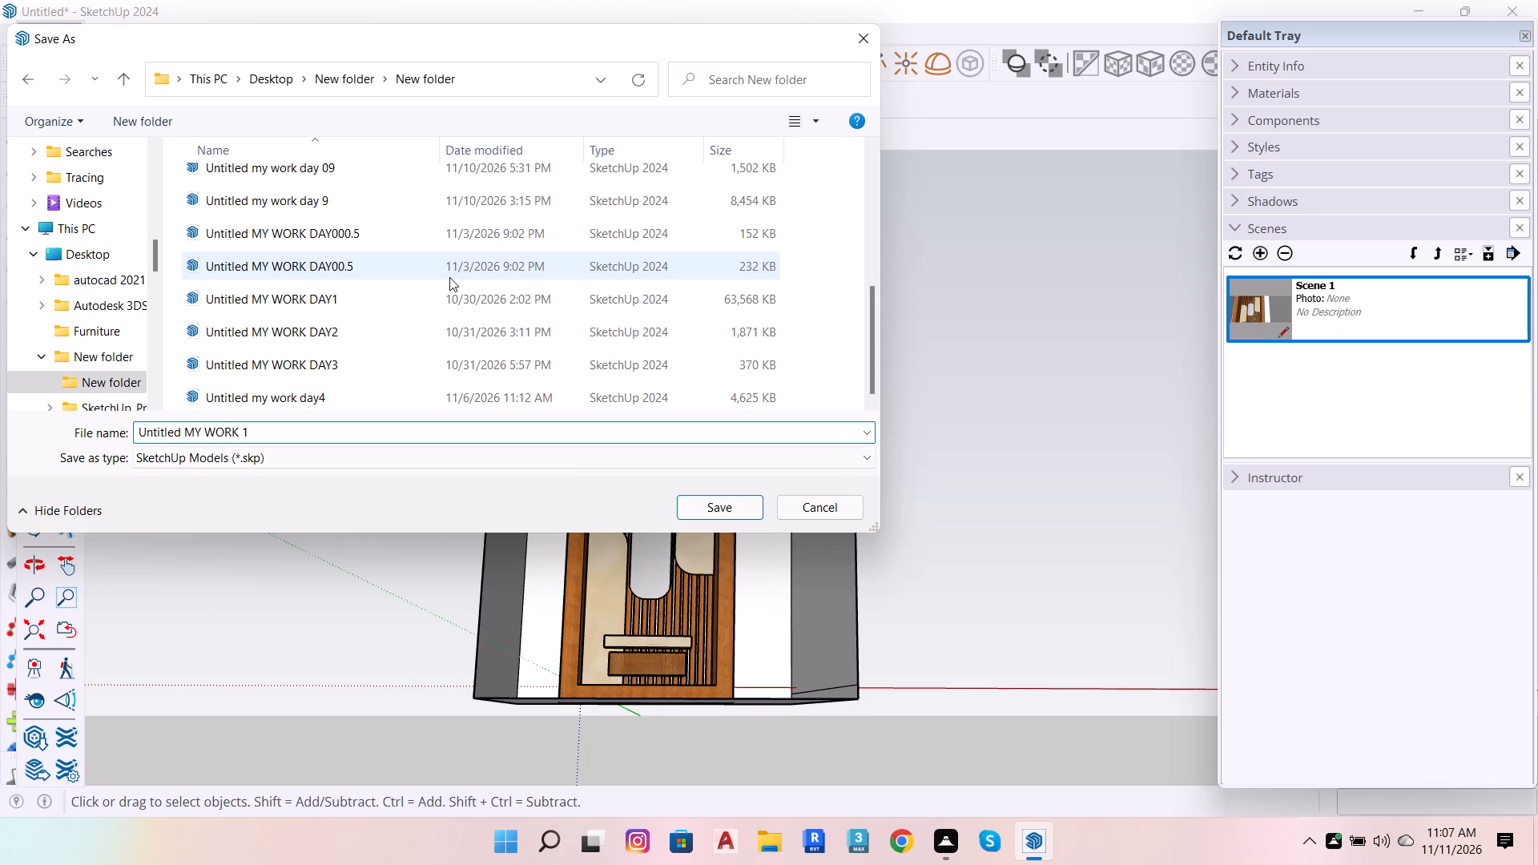
{"action": "key", "text": "0"}
{"action": "key", "text": "BackSpace"}
{"action": "key", "text": "BackSpace"}
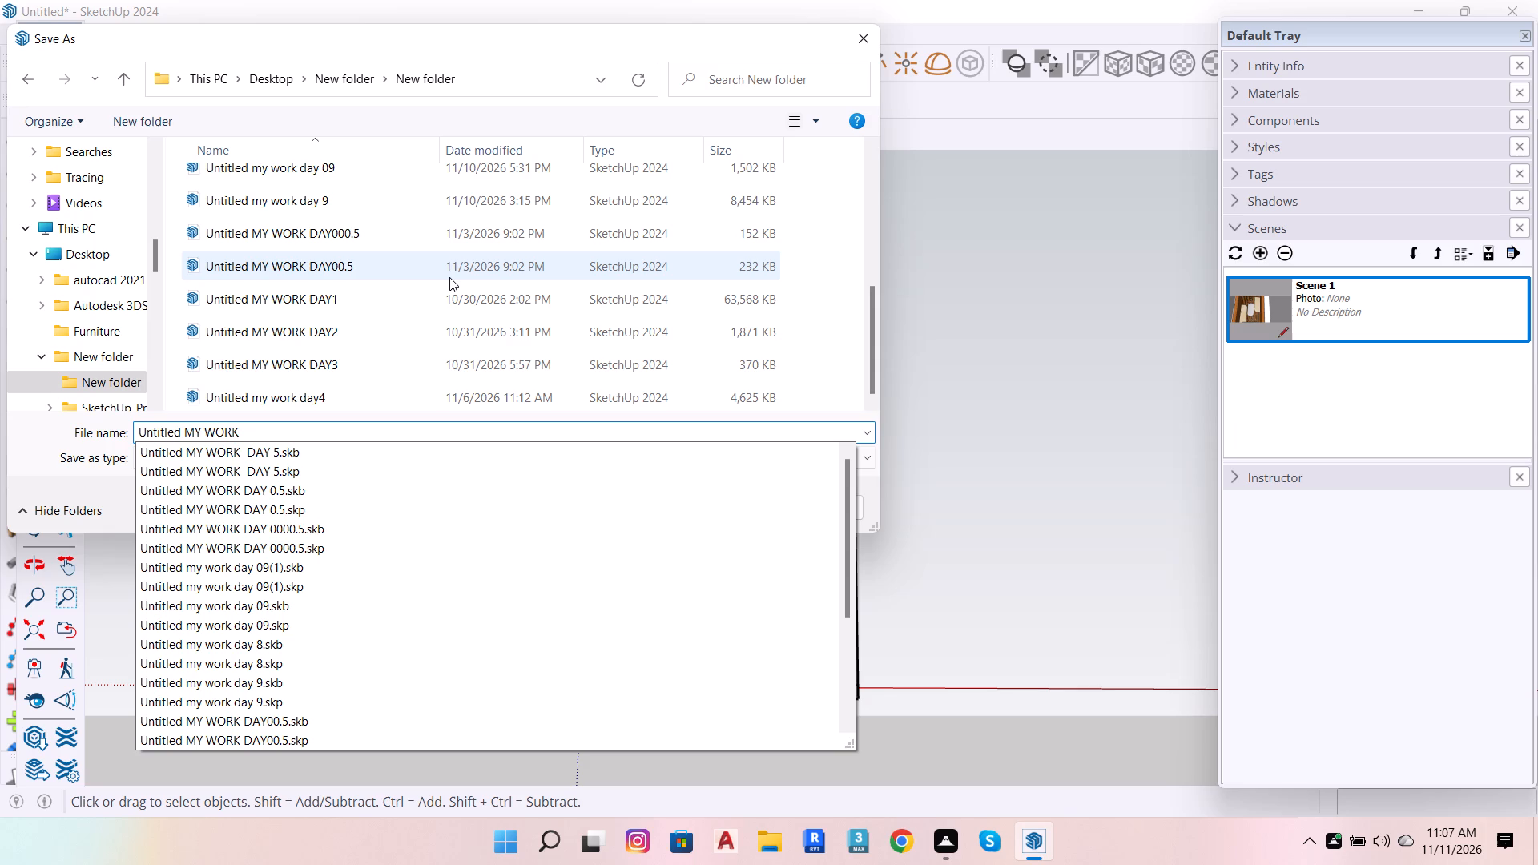
{"action": "type", "text": "DAY 10"}
{"action": "key", "text": "Return"}
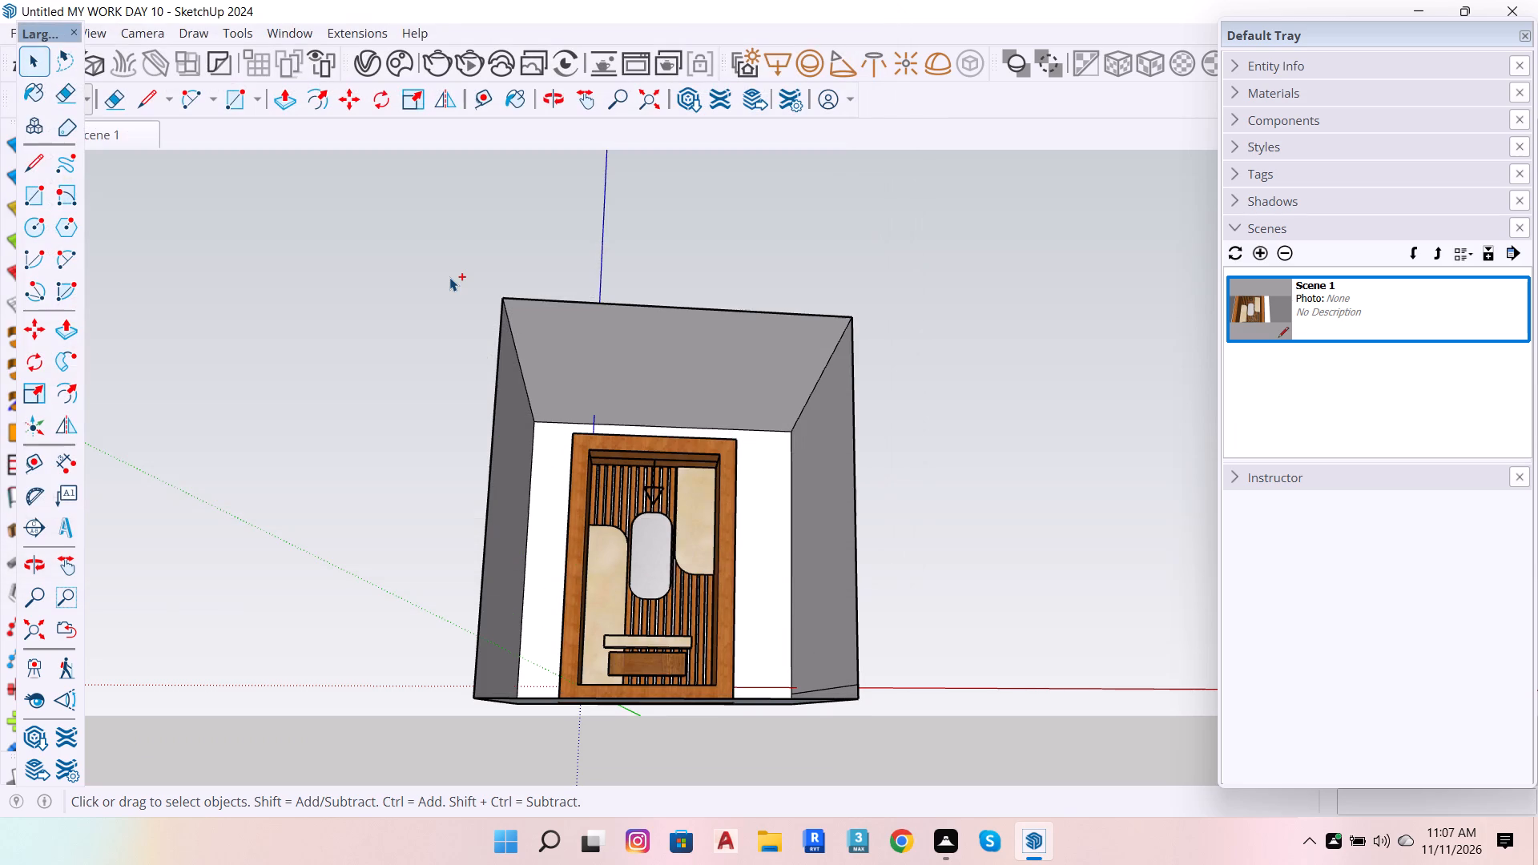
Save the model again under its existing file name.
{"action": "key", "text": "ctrl+s"}
{"action": "key", "text": "ctrl+s"}
{"action": "key", "text": "ctrl+s"}
{"action": "key", "text": "ctrl+s"}
{"action": "key", "text": "ctrl+s"}
{"action": "key", "text": "ctrl+s"}
{"action": "key", "text": "ctrl+s"}
{"action": "key", "text": "ctrl+s"}
{"action": "key", "text": "ctrl+s"}
{"action": "key", "text": "ctrl+s"}
{"action": "key", "text": "ctrl+s"}
{"action": "key", "text": "ctrl+s"}
{"action": "key", "text": "ctrl+s"}
{"action": "key", "text": "ctrl+s"}
{"action": "scroll", "coordinate": [589, 513], "scroll_direction": "down", "scroll_amount": 7}
{"action": "scroll", "coordinate": [766, 524], "scroll_direction": "up", "scroll_amount": 6}
{"action": "key", "text": "ctrl+s"}
{"action": "key", "text": "ctrl+s"}
{"action": "key", "text": "ctrl+s"}
{"action": "key", "text": "ctrl+s"}
{"action": "key", "text": "ctrl+s"}
{"action": "key", "text": "ctrl+s"}
{"action": "key", "text": "ctrl+s"}
{"action": "key", "text": "ctrl+s"}
{"action": "key", "text": "ctrl+s"}
{"action": "key", "text": "ctrl+s"}
{"action": "key", "text": "ctrl+s"}
{"action": "key", "text": "ctrl+s"}
{"action": "key", "text": "ctrl+s"}
{"action": "key", "text": "ctrl+s"}
{"action": "key", "text": "ctrl+s"}
{"action": "key", "text": "ctrl+s"}
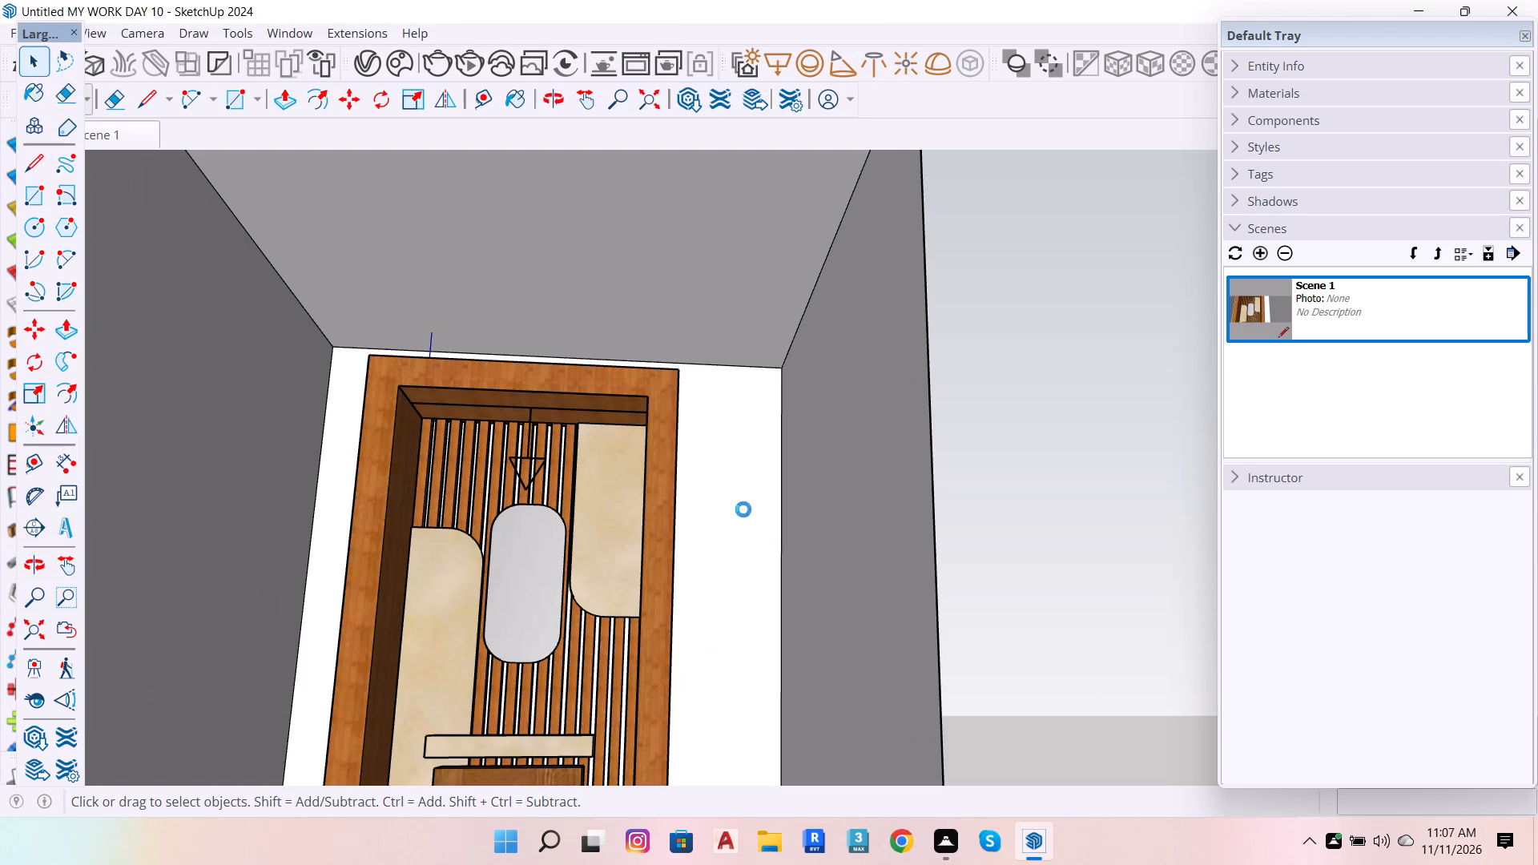
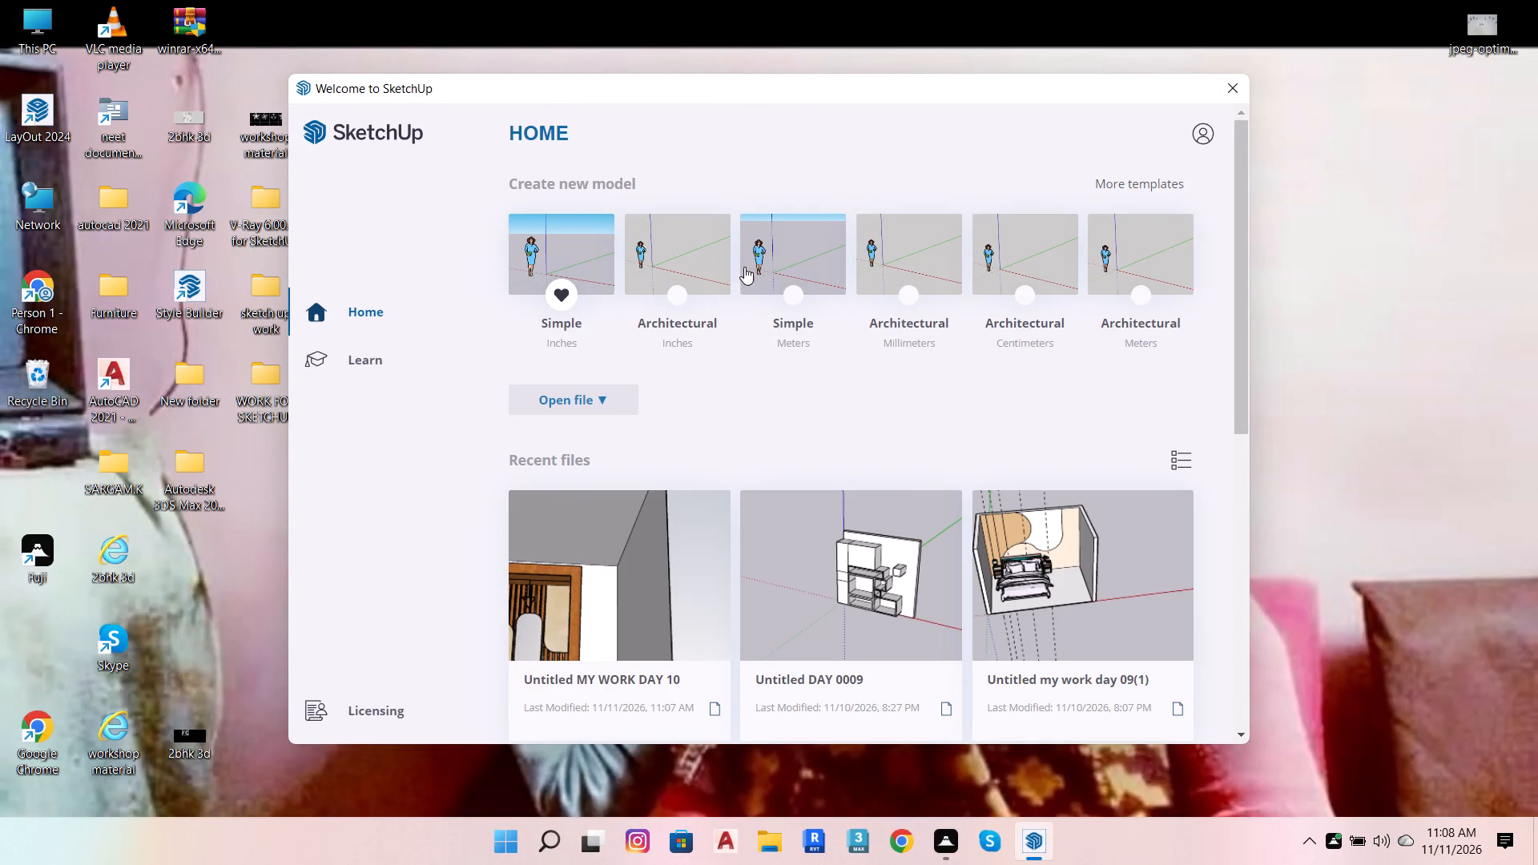
Create a new model from the Architectural template in inches.
{"action": "left_click", "coordinate": [711, 235]}
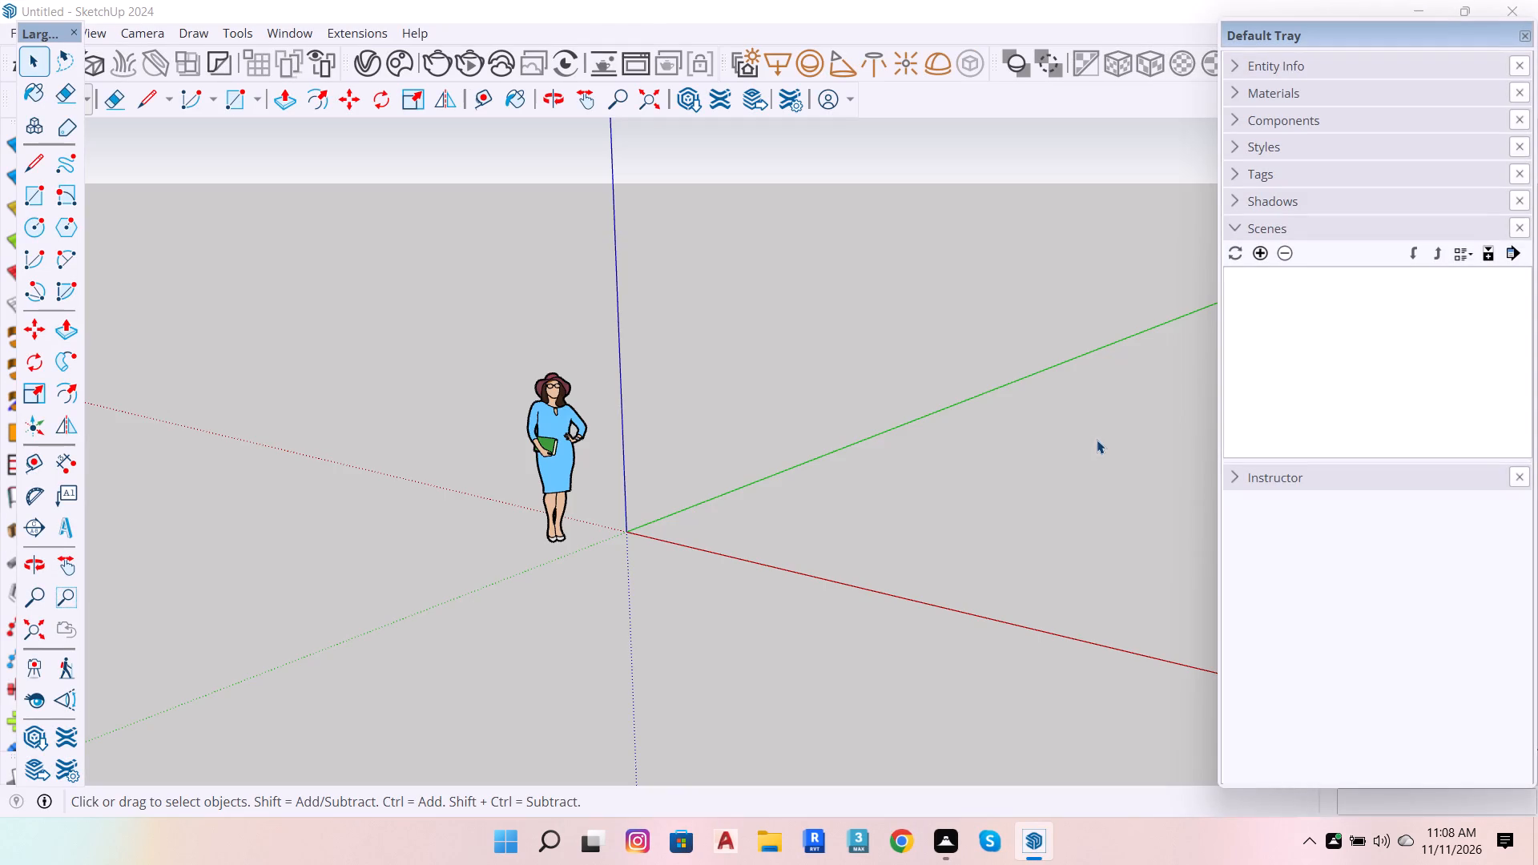
Delete the default human figure standing near the origin.
{"action": "left_click", "coordinate": [564, 441]}
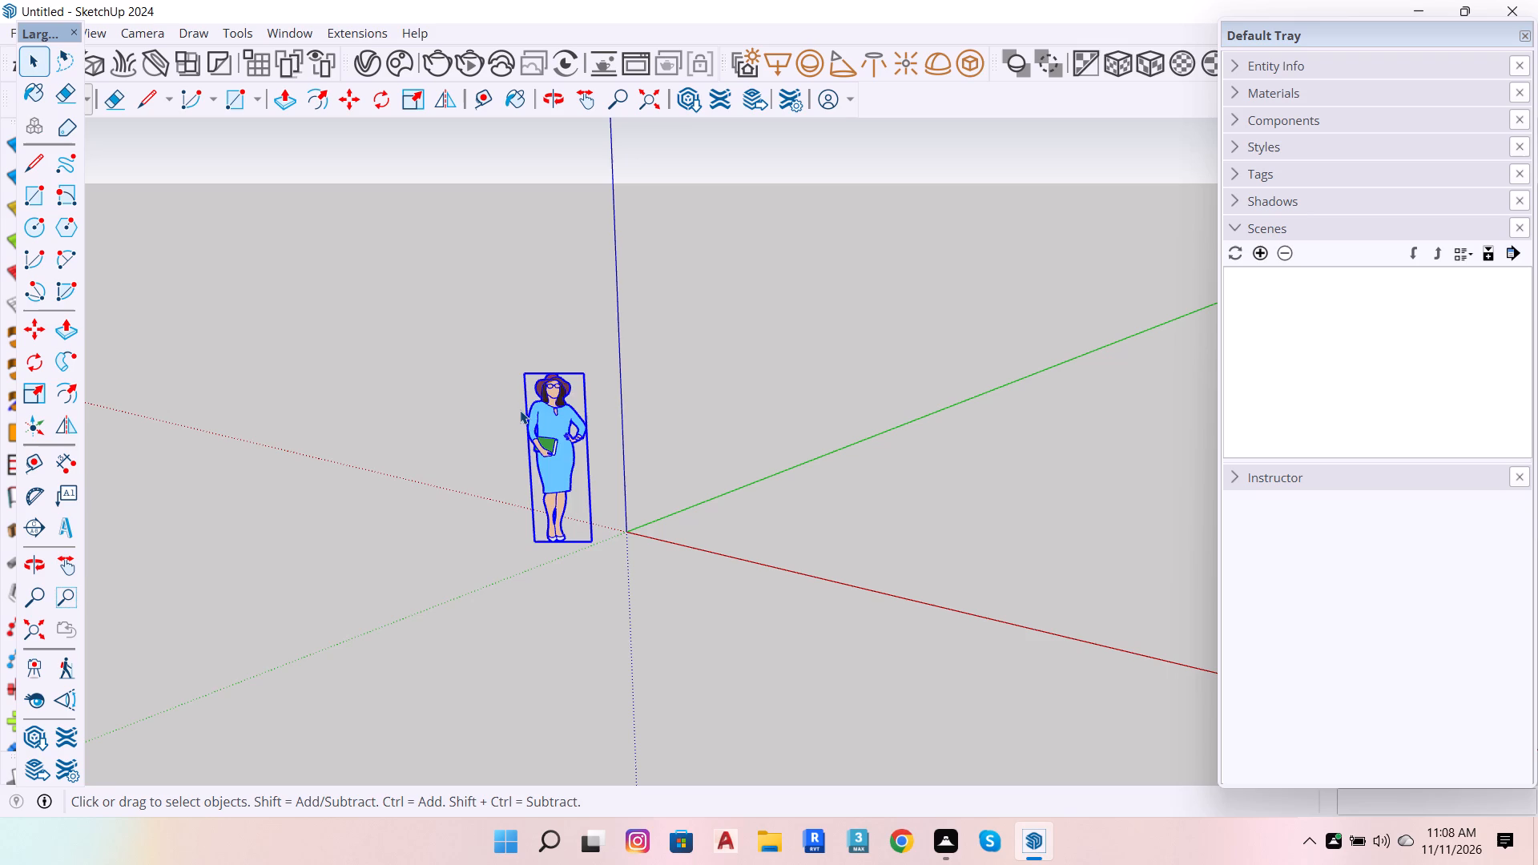
{"action": "key", "text": "shift+Delete"}
Purge all unused items from the entire model through the Model Info statistics, and close Model Info.
{"action": "left_click", "coordinate": [285, 33]}
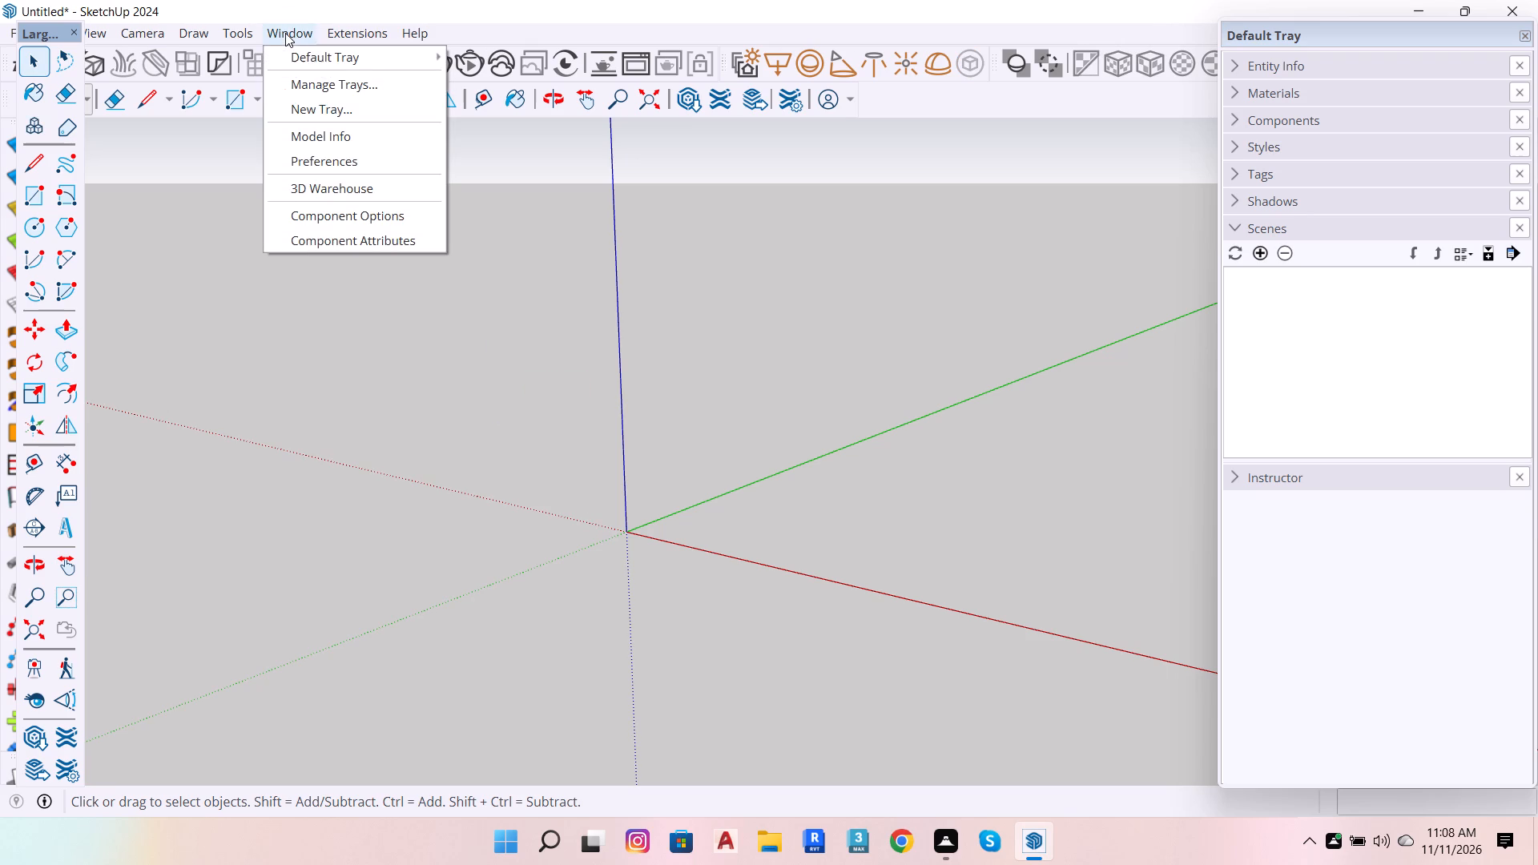
{"action": "left_click", "coordinate": [337, 130]}
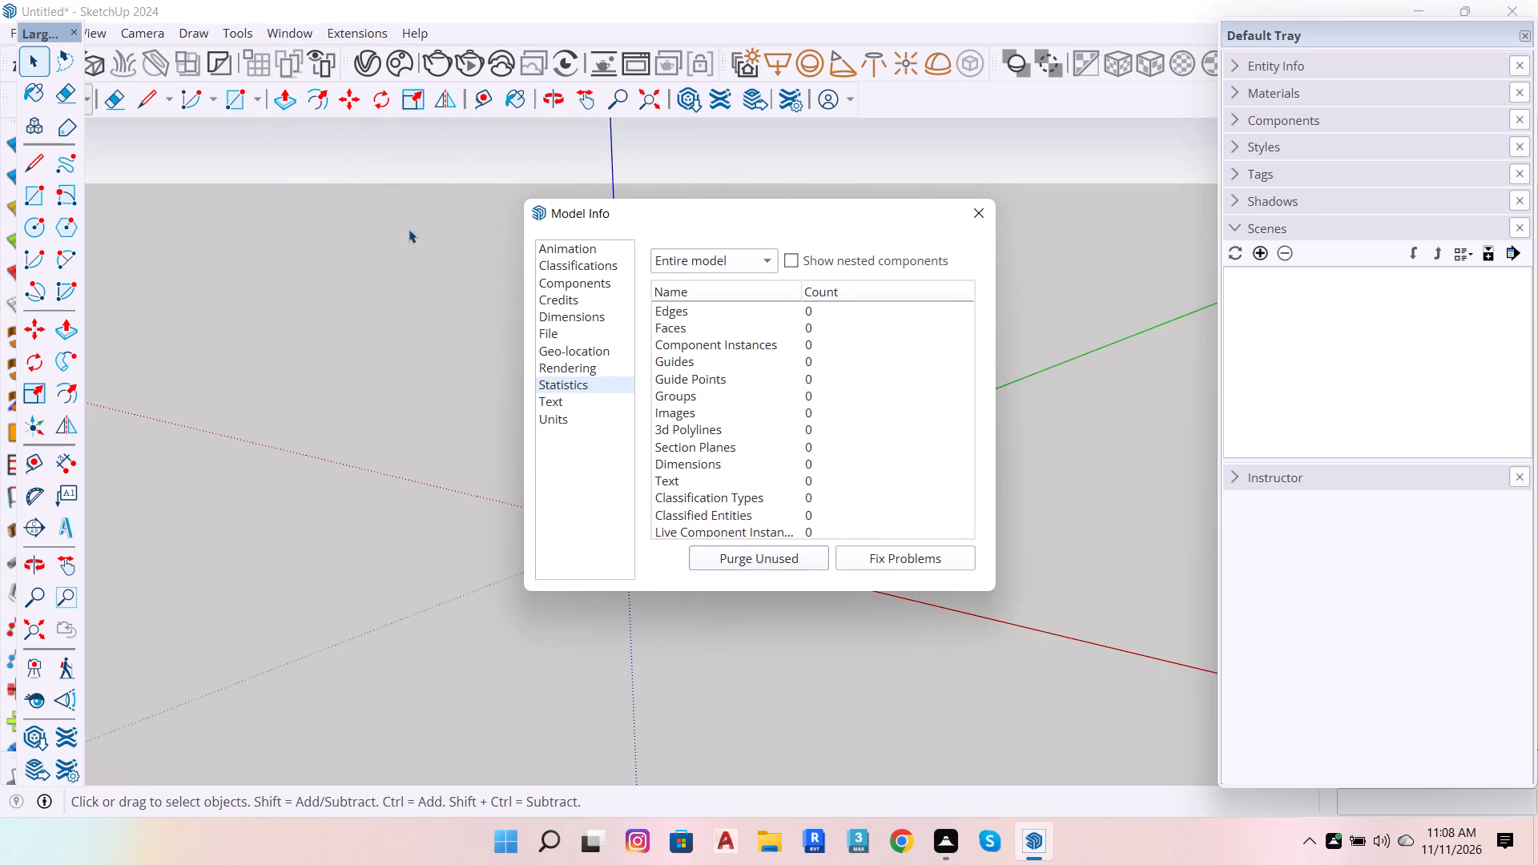
{"action": "scroll", "coordinate": [800, 432], "scroll_direction": "down", "scroll_amount": 5}
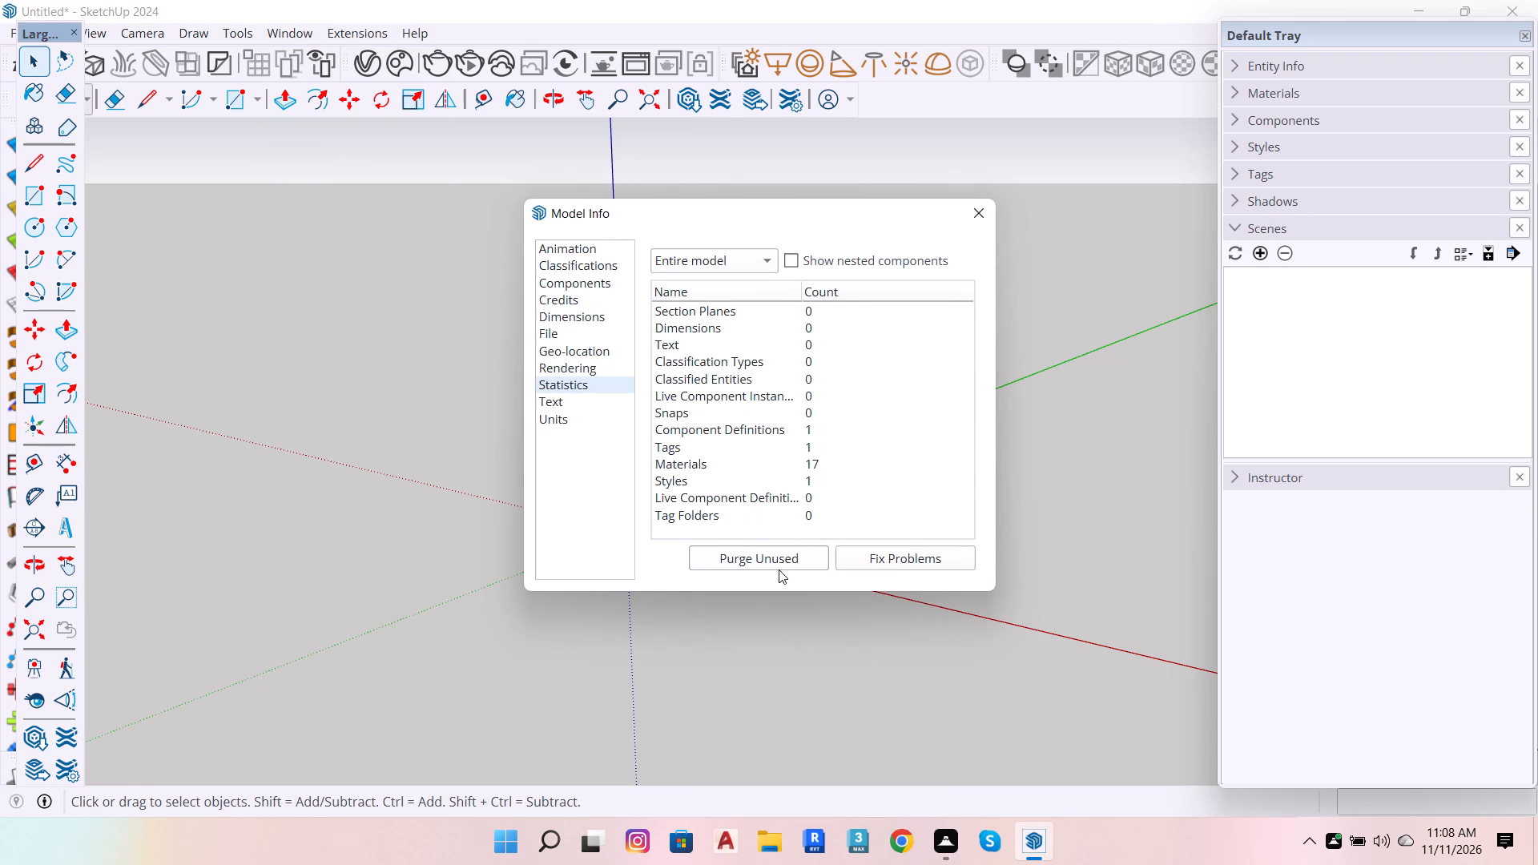
{"action": "left_click", "coordinate": [779, 569]}
{"action": "left_click", "coordinate": [1170, 336]}
{"action": "left_click", "coordinate": [967, 222]}
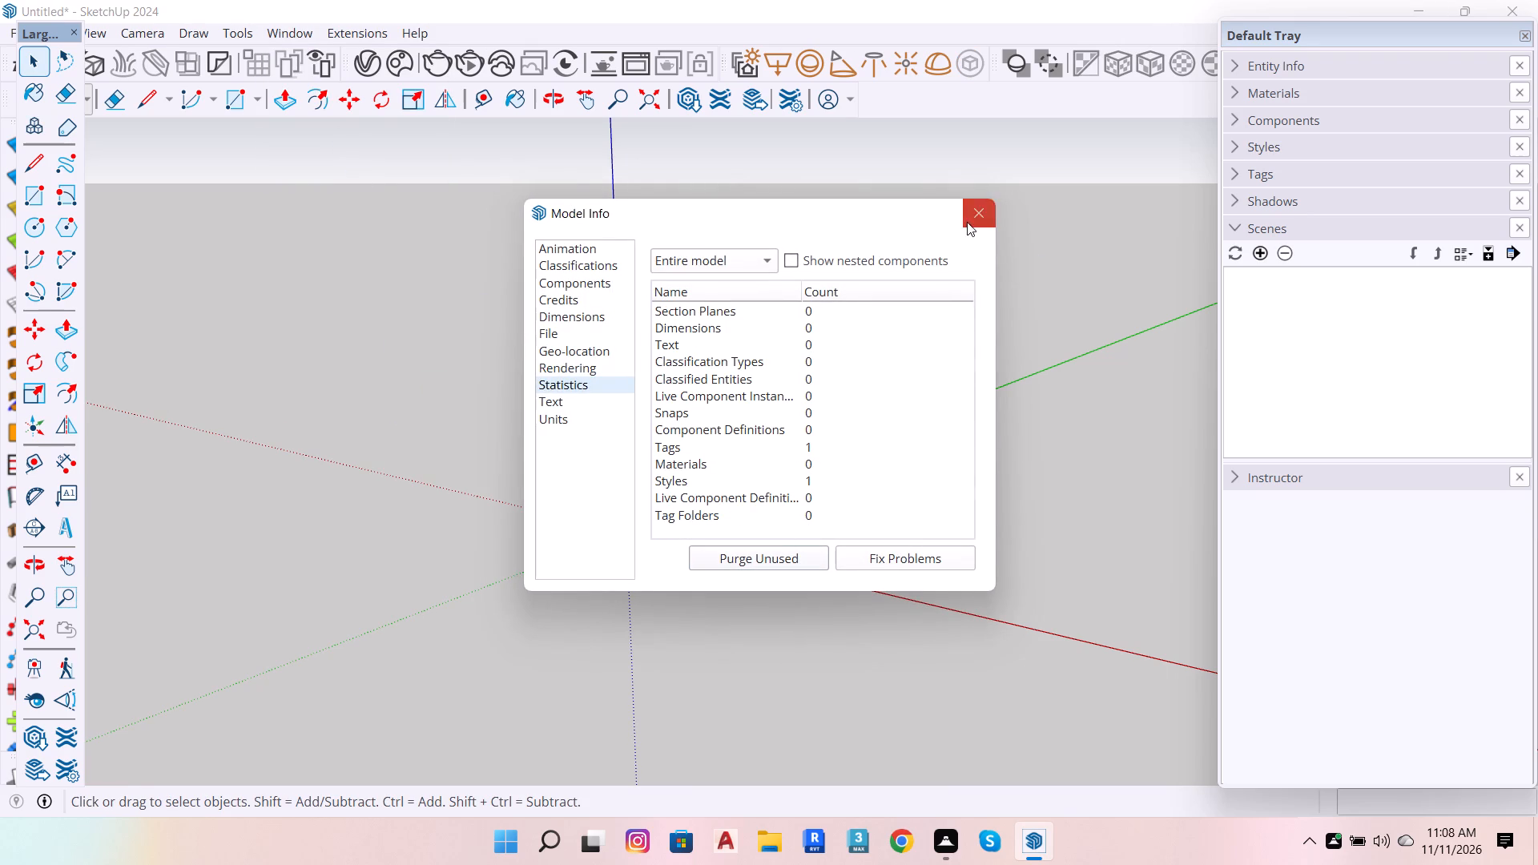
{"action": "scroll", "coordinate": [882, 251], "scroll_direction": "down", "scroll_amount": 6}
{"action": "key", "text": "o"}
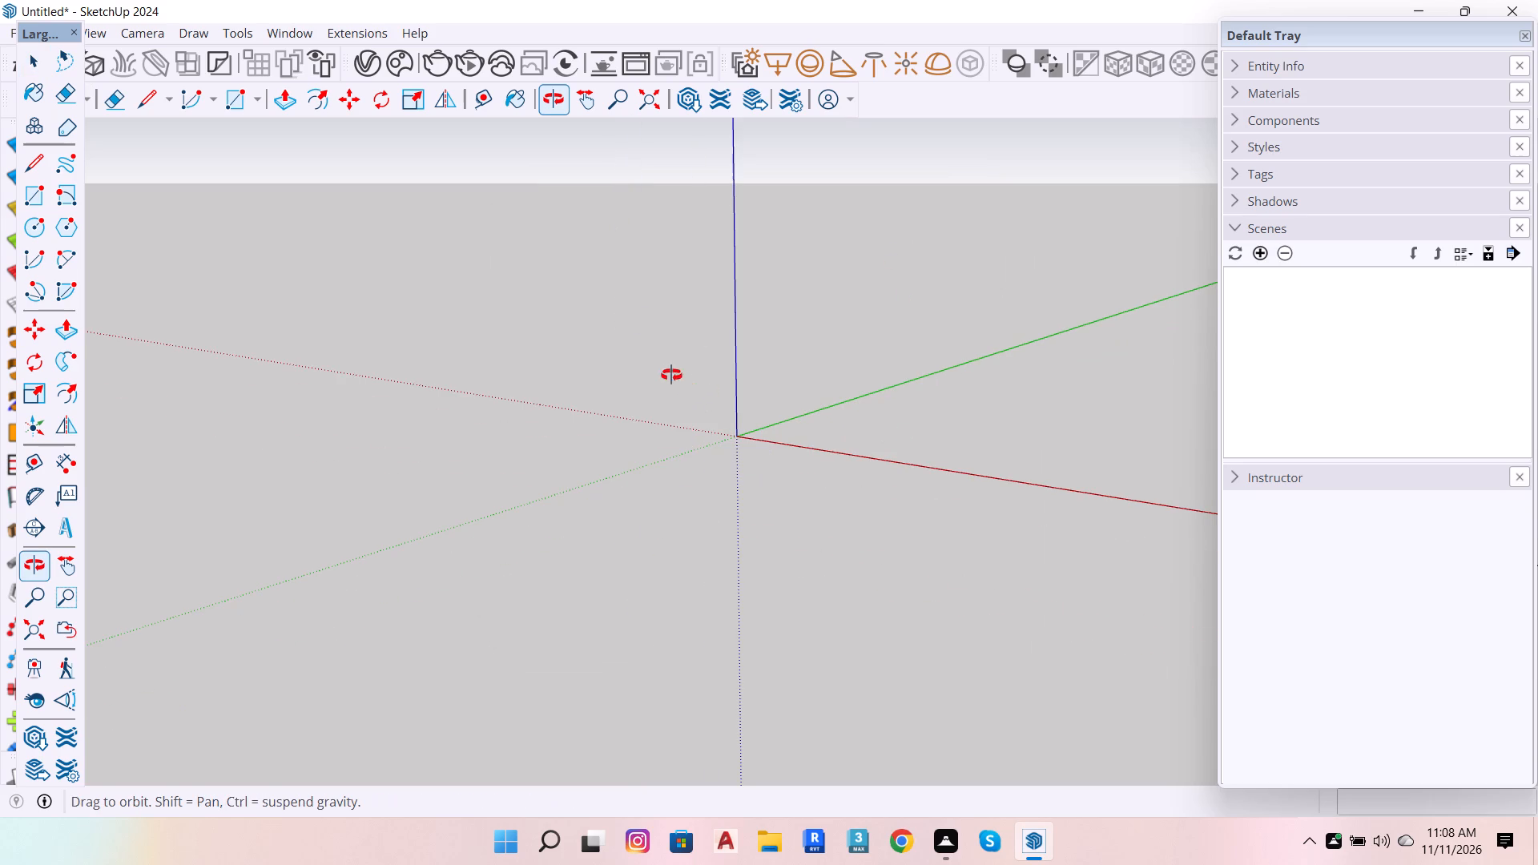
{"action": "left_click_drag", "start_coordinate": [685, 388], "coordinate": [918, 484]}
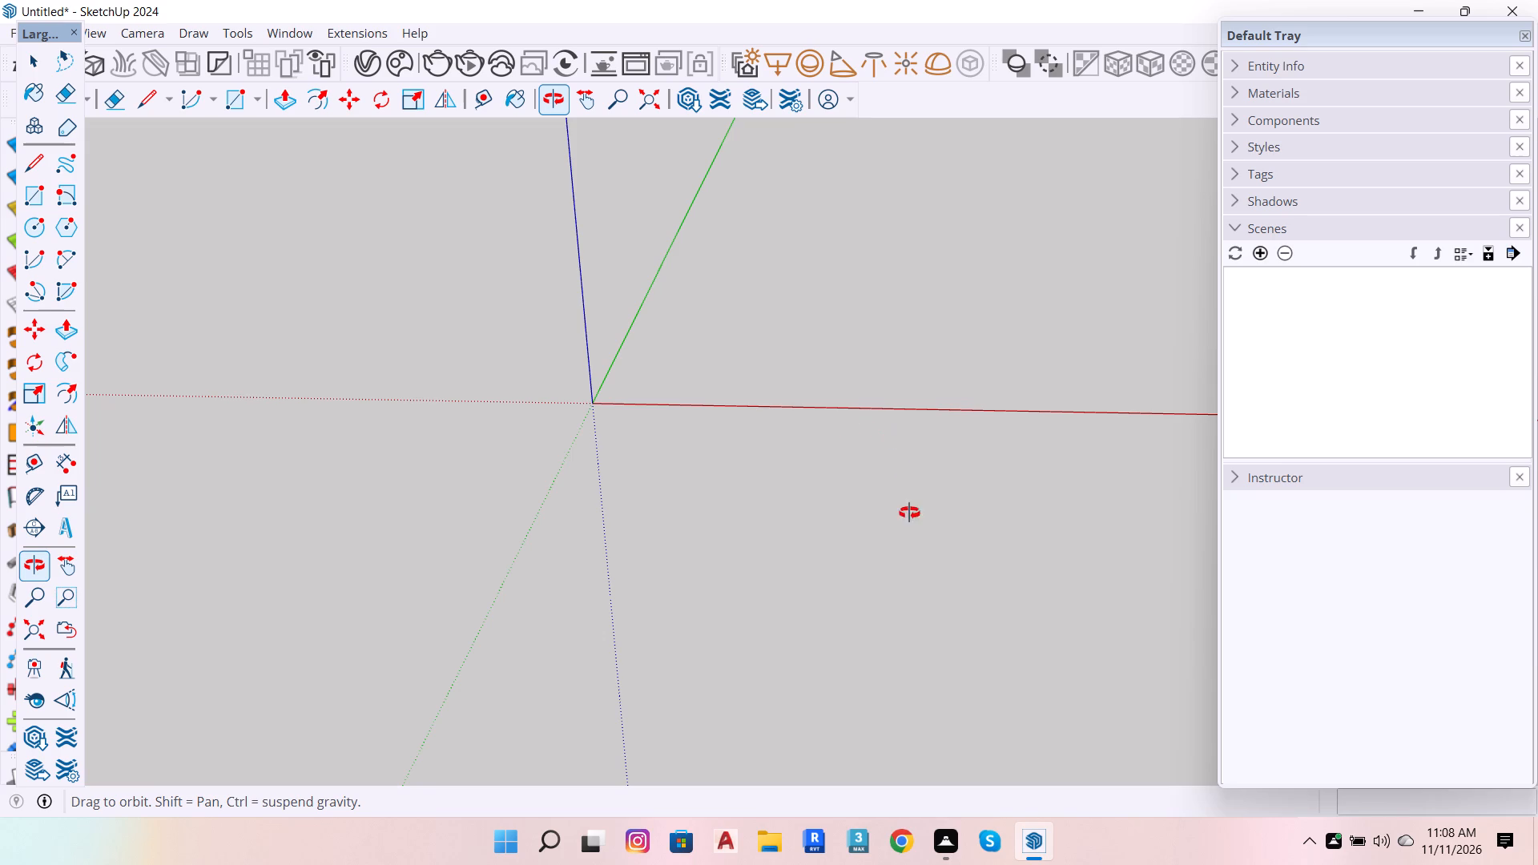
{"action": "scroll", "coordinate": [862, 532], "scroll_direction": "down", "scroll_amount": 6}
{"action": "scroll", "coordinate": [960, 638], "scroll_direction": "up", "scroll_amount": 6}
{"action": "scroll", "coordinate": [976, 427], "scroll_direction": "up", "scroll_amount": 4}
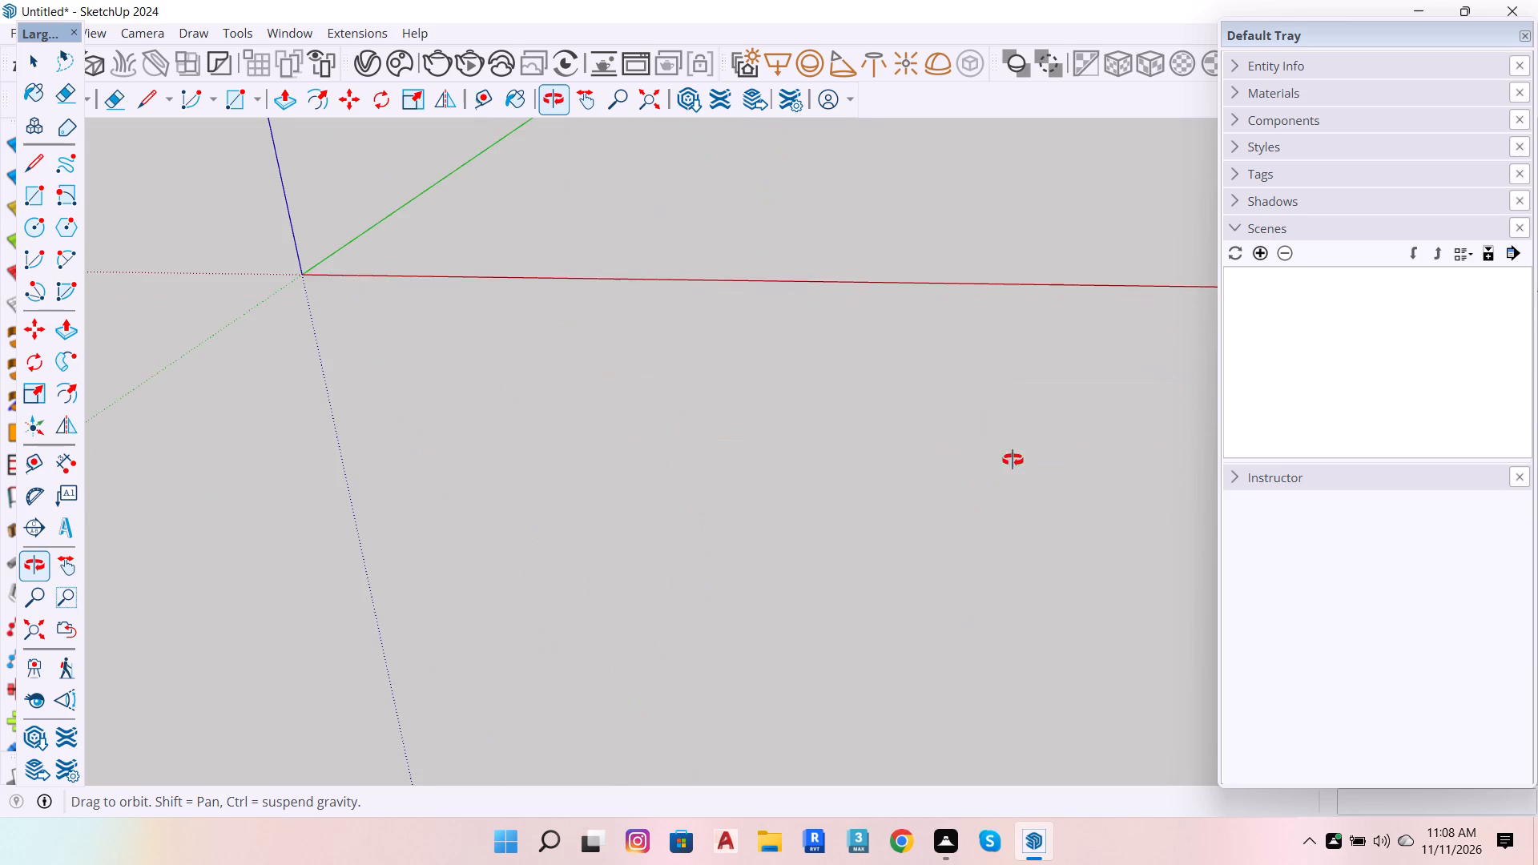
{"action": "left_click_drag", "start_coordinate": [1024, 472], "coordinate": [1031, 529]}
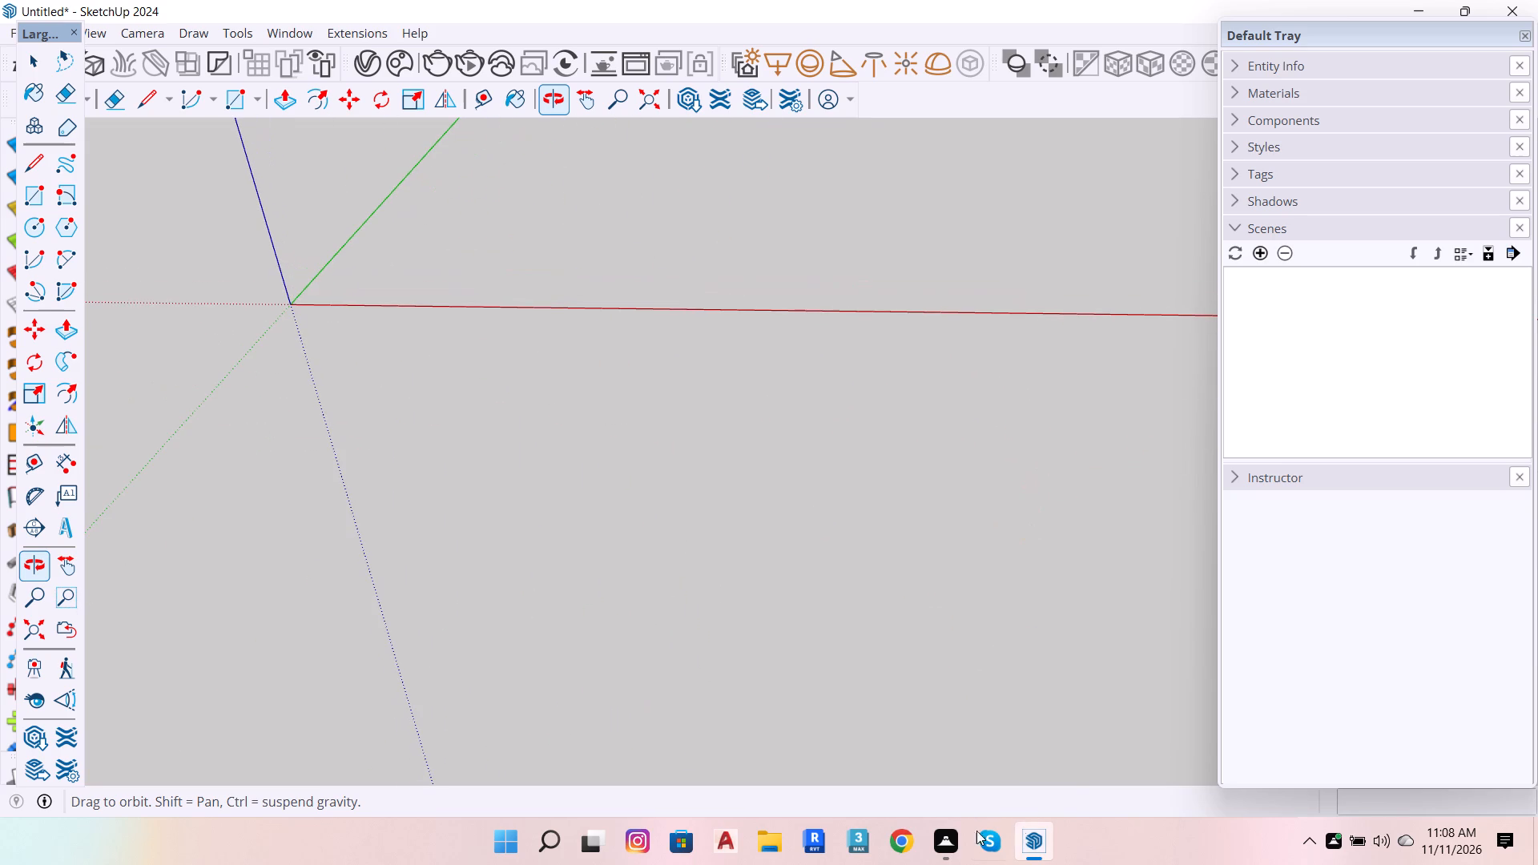
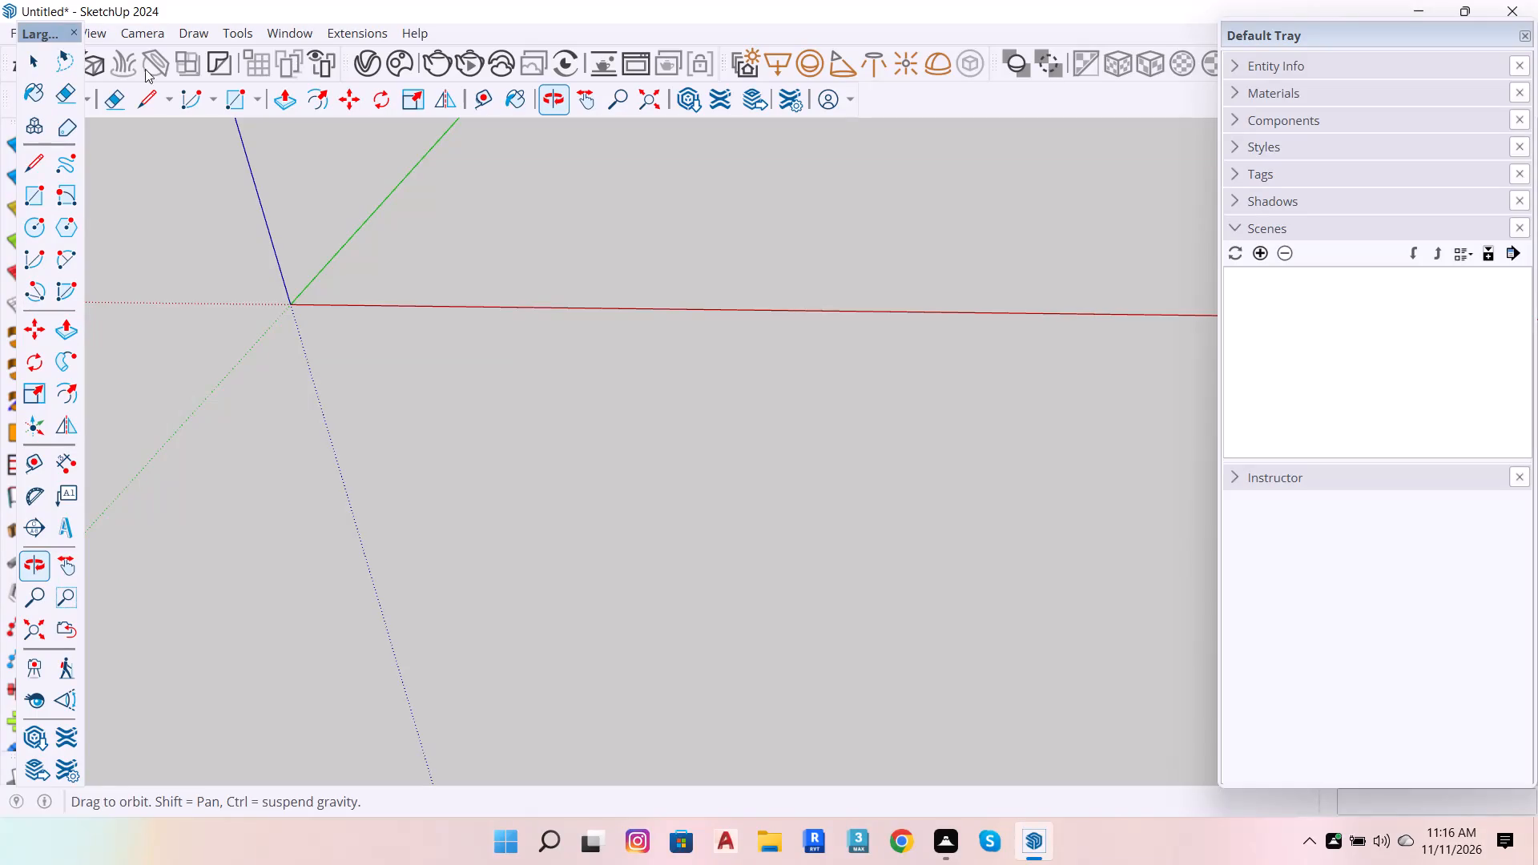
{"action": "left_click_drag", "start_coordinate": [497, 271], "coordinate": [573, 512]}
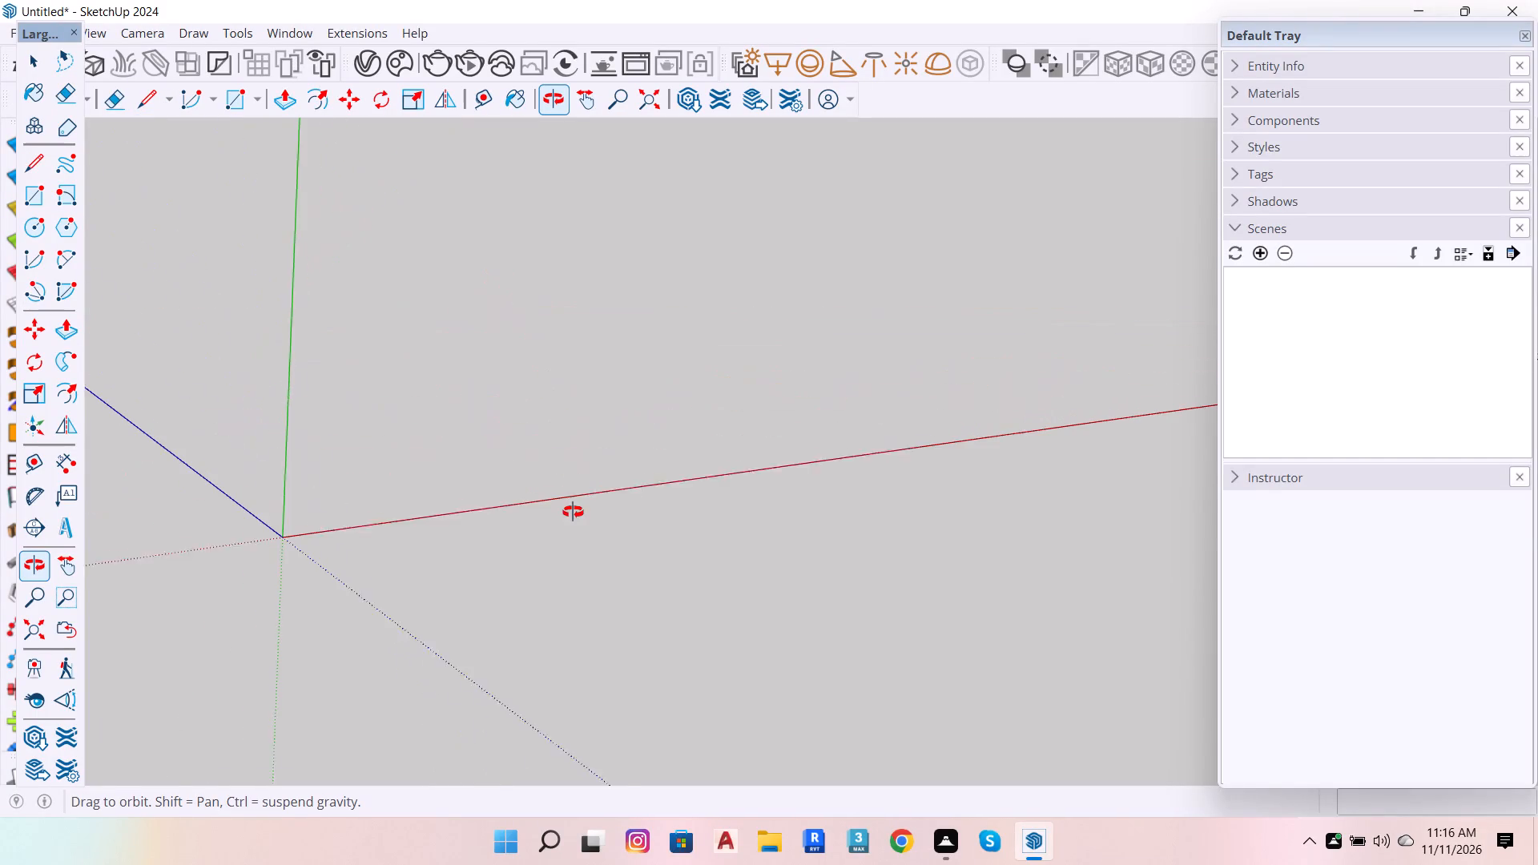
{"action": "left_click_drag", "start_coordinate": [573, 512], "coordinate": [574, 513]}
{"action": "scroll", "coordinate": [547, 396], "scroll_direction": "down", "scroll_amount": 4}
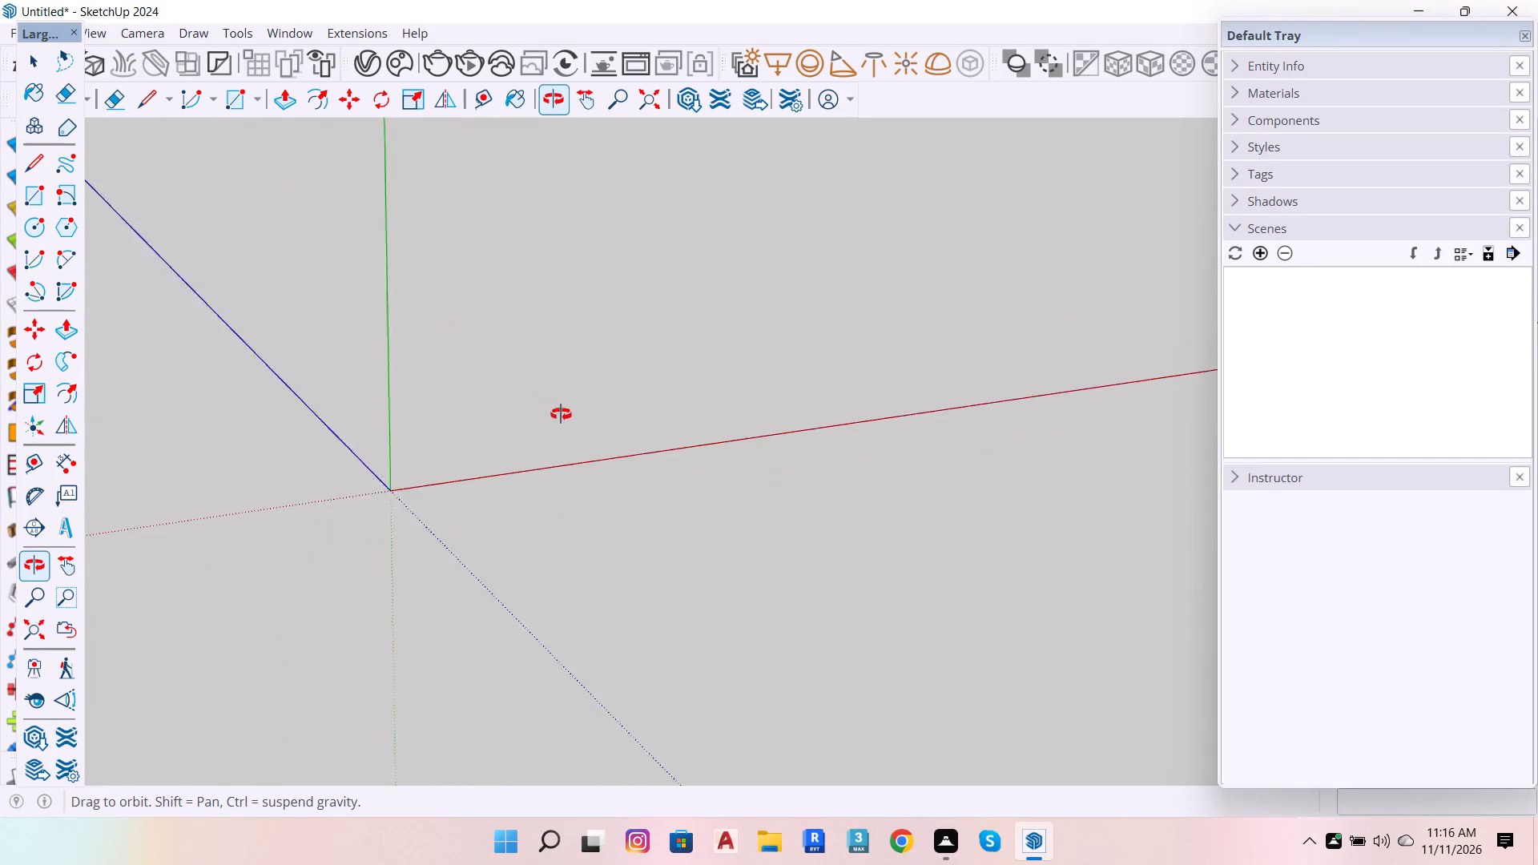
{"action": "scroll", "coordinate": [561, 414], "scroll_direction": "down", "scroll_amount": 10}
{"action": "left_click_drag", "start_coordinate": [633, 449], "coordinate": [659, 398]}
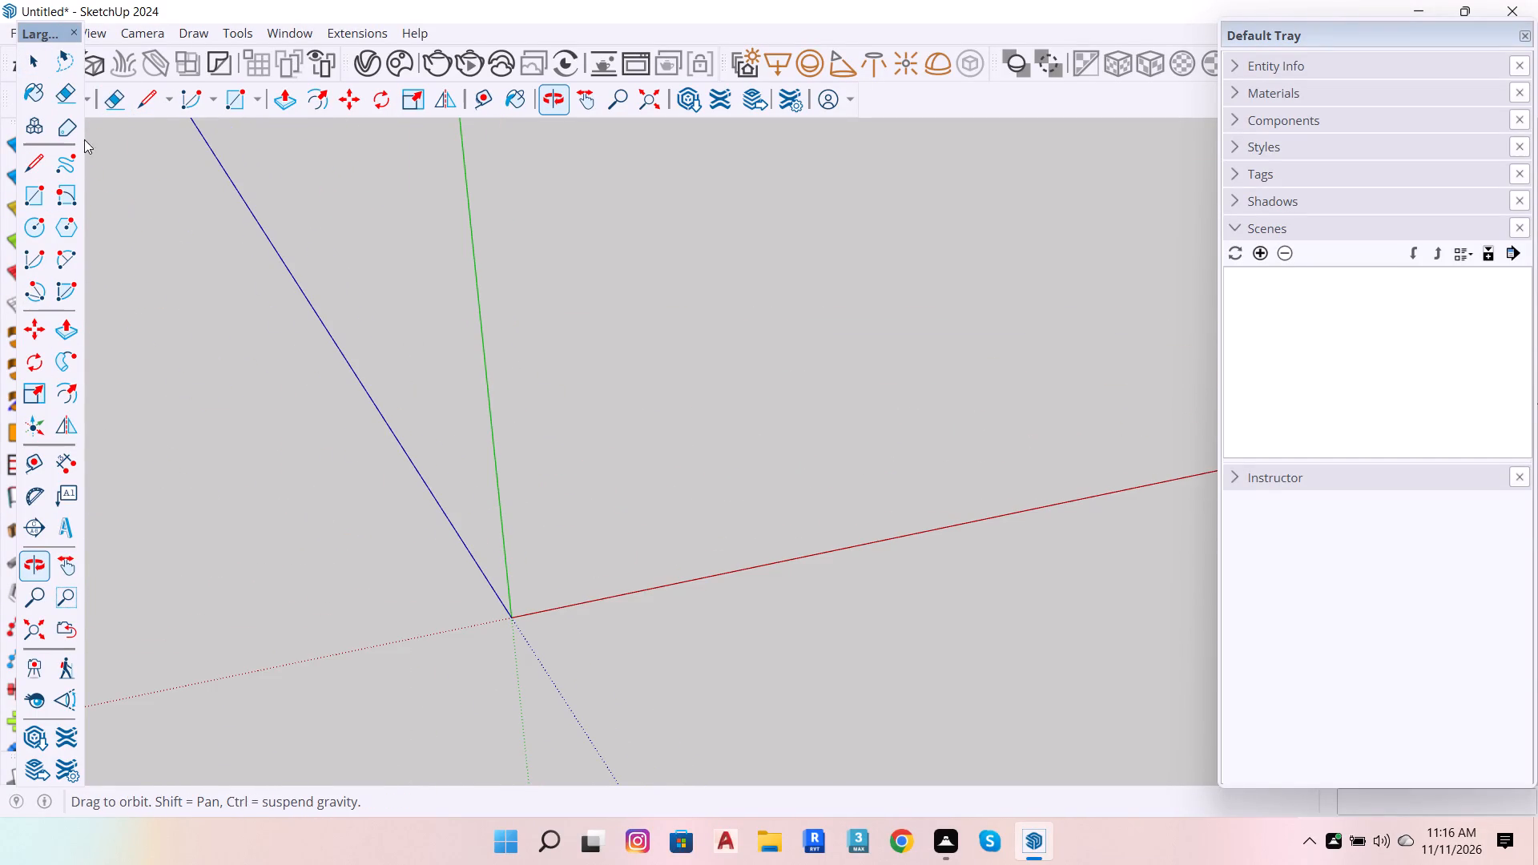
Move the Large Tool Set clear of the docked side toolbars, then undock and close the JHS PowerBar toolbar.
{"action": "left_click_drag", "start_coordinate": [43, 26], "coordinate": [523, 155]}
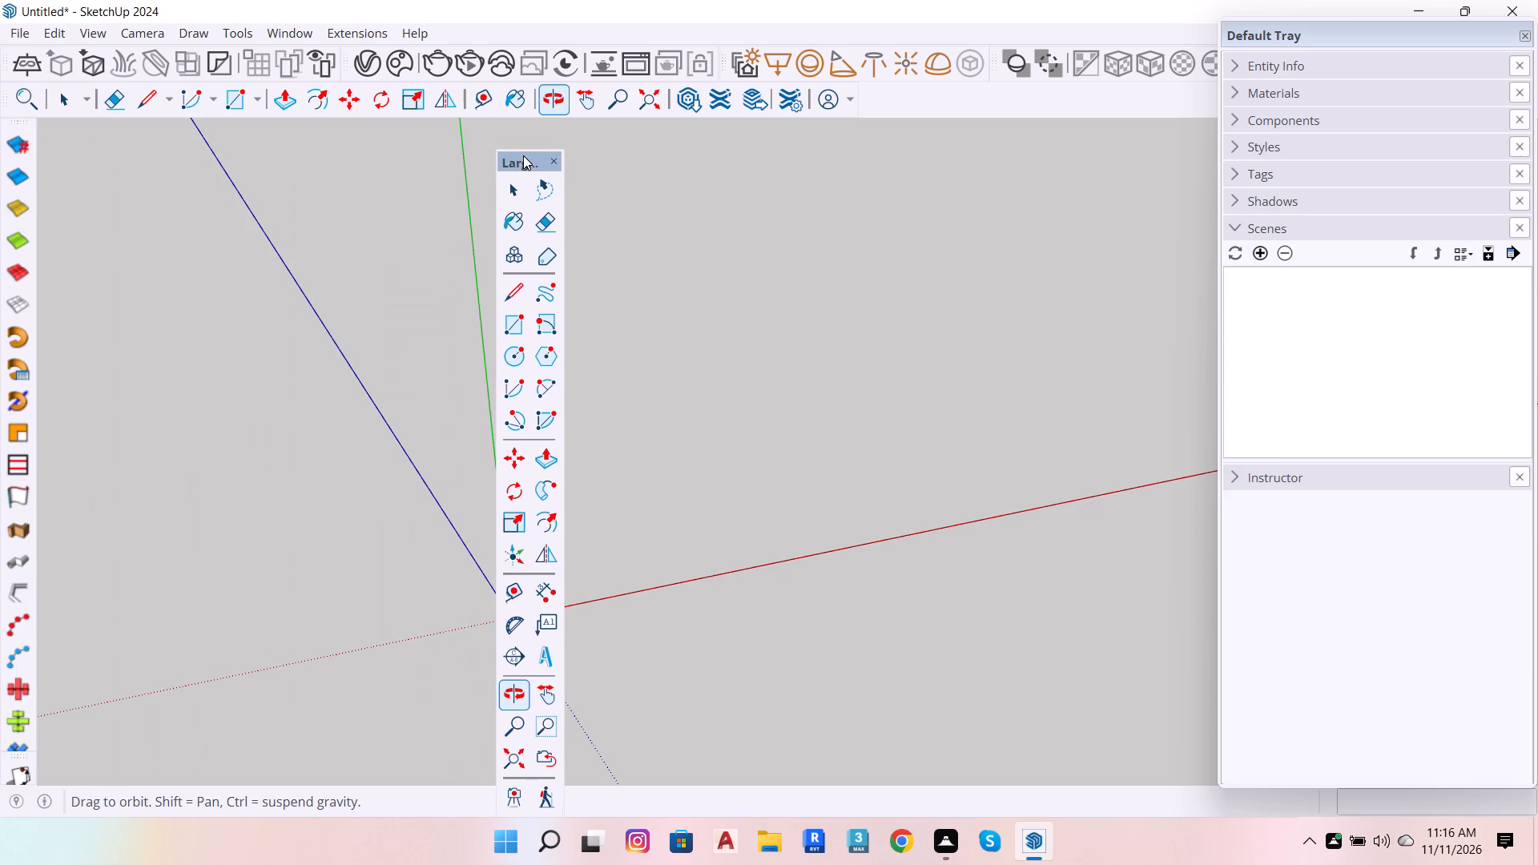
{"action": "left_click_drag", "start_coordinate": [523, 155], "coordinate": [521, 152]}
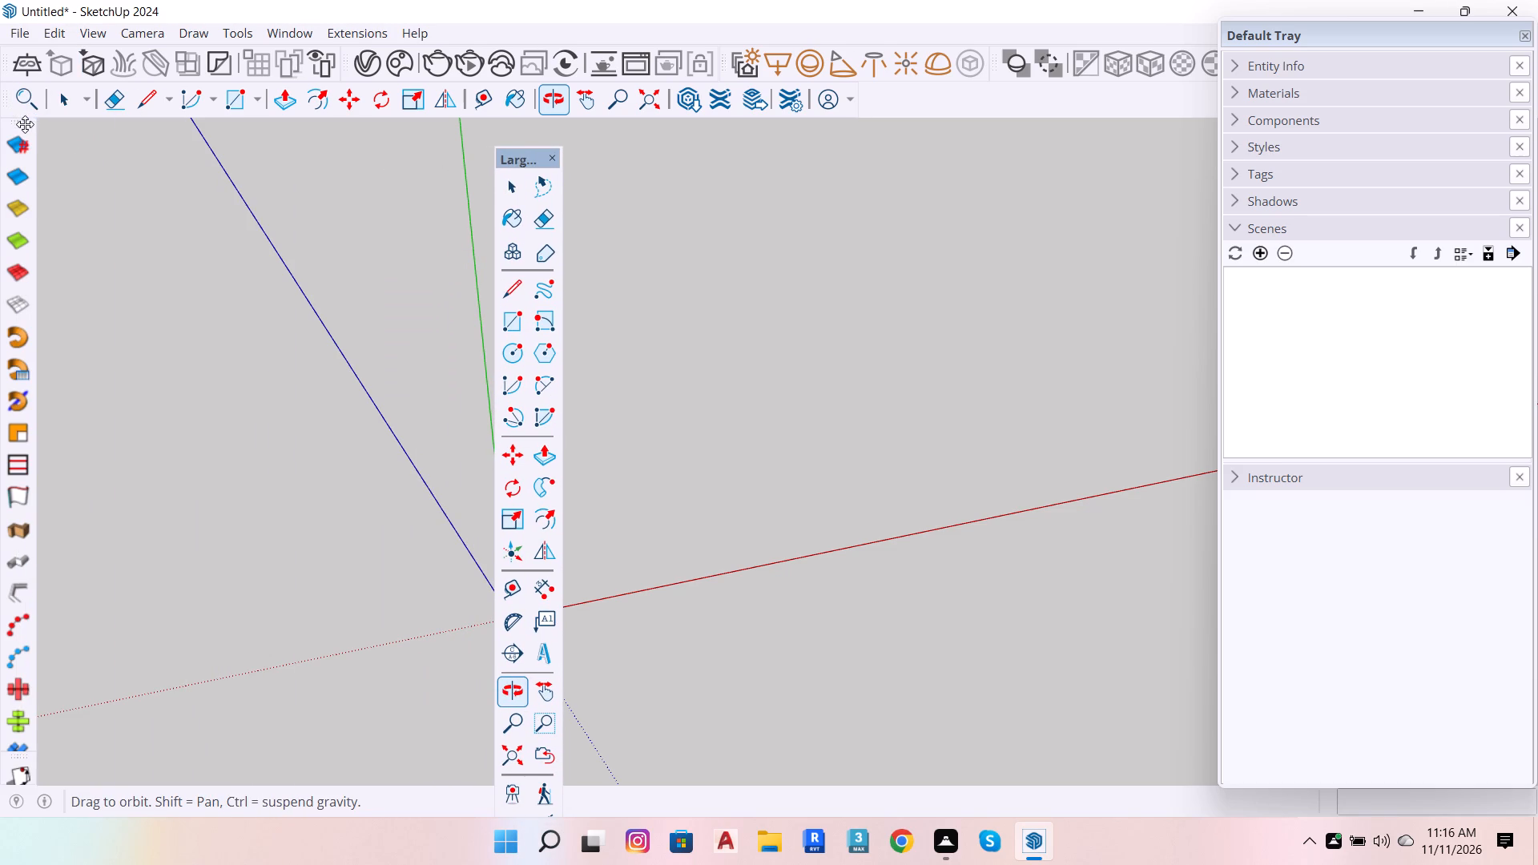
{"action": "left_click_drag", "start_coordinate": [25, 124], "coordinate": [619, 221]}
{"action": "left_click", "coordinate": [569, 223]}
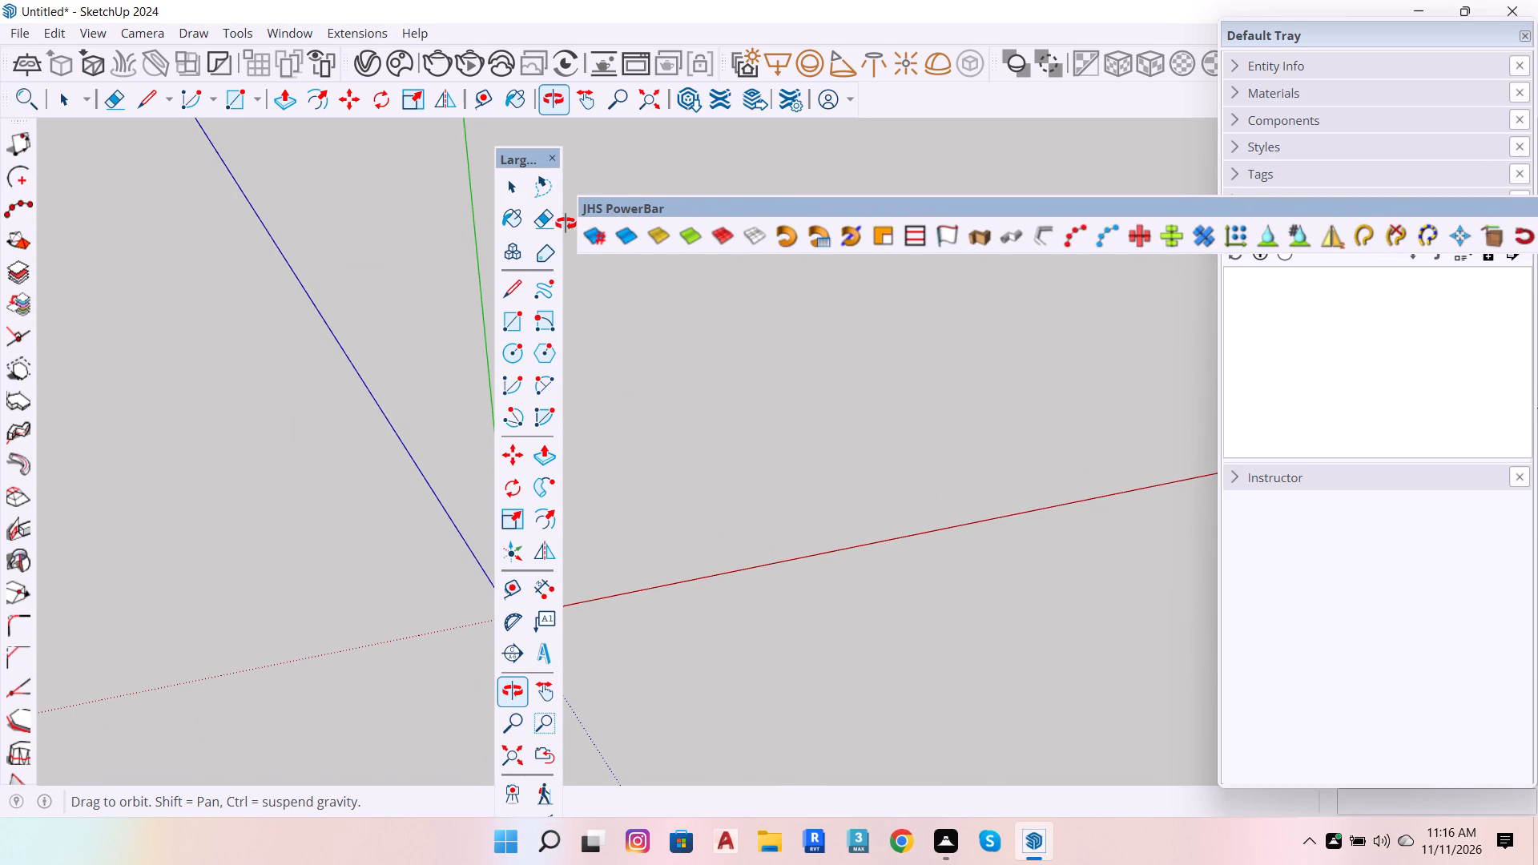
{"action": "left_click_drag", "start_coordinate": [602, 201], "coordinate": [103, 177]}
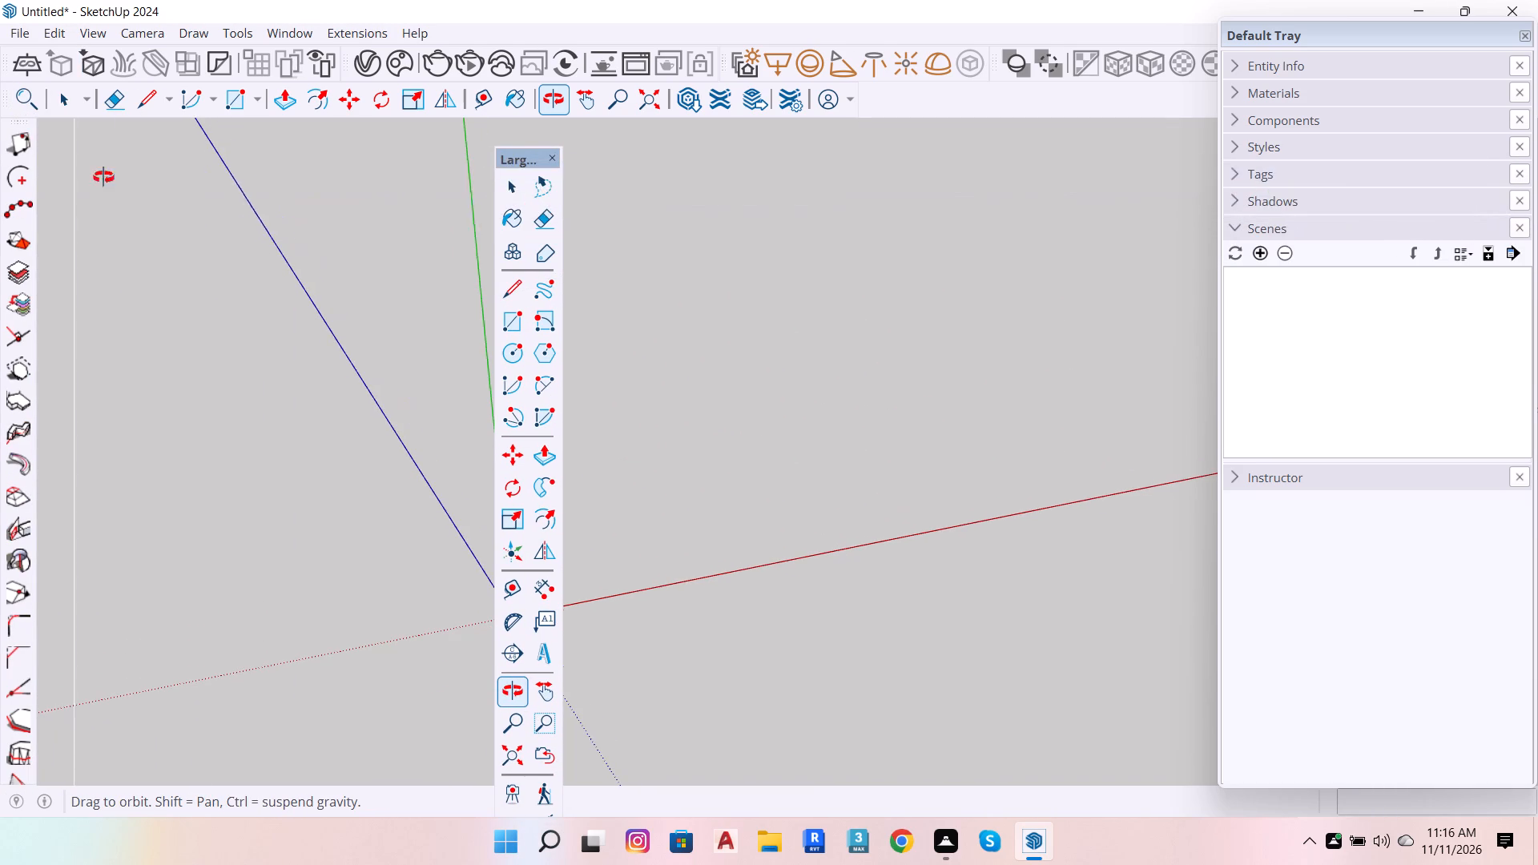
{"action": "left_click_drag", "start_coordinate": [103, 177], "coordinate": [101, 204]}
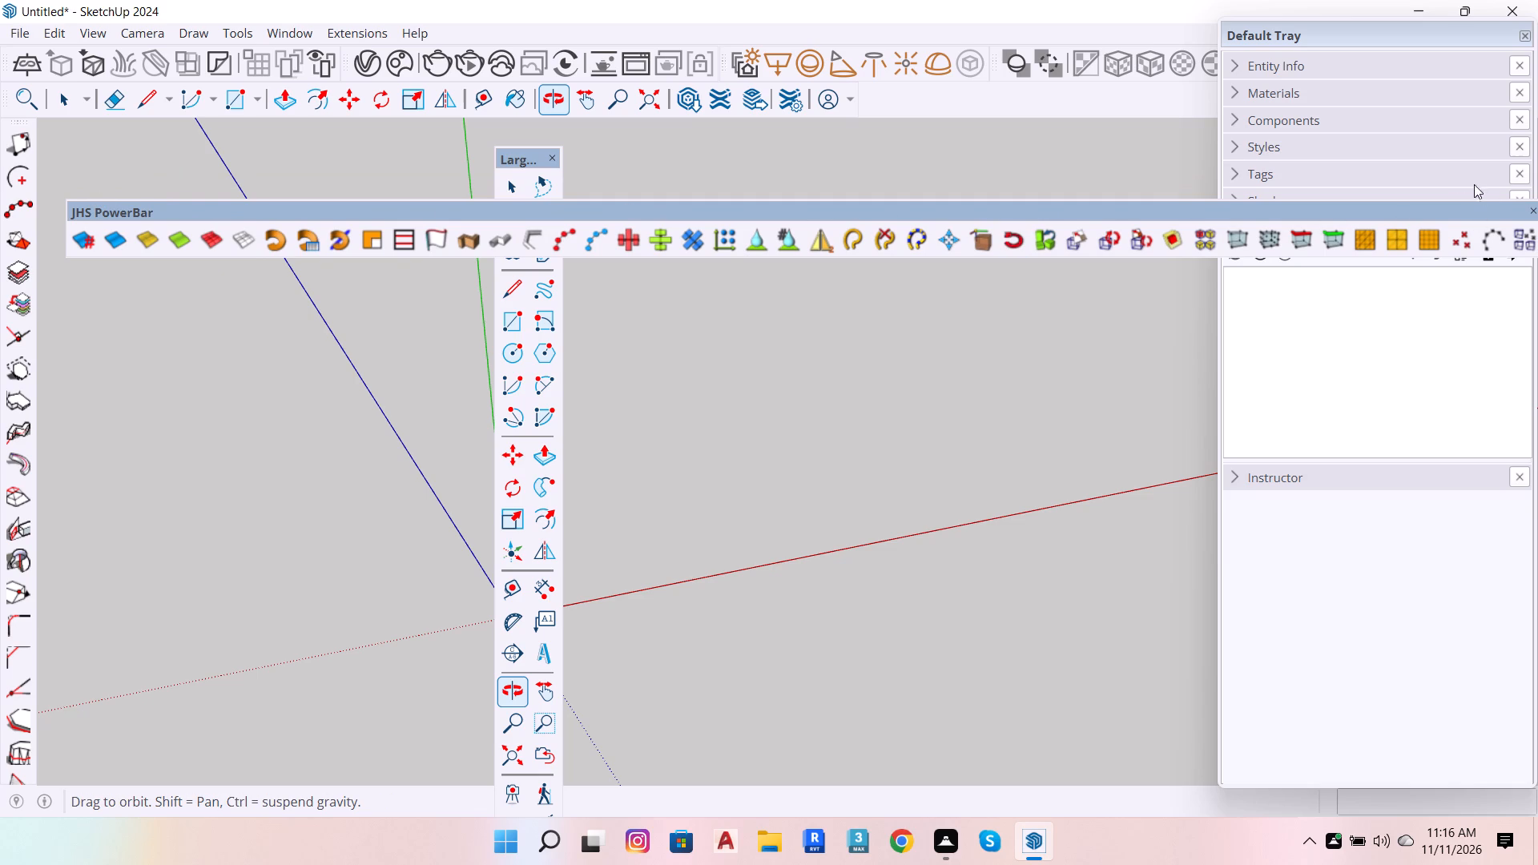
{"action": "left_click", "coordinate": [1535, 213]}
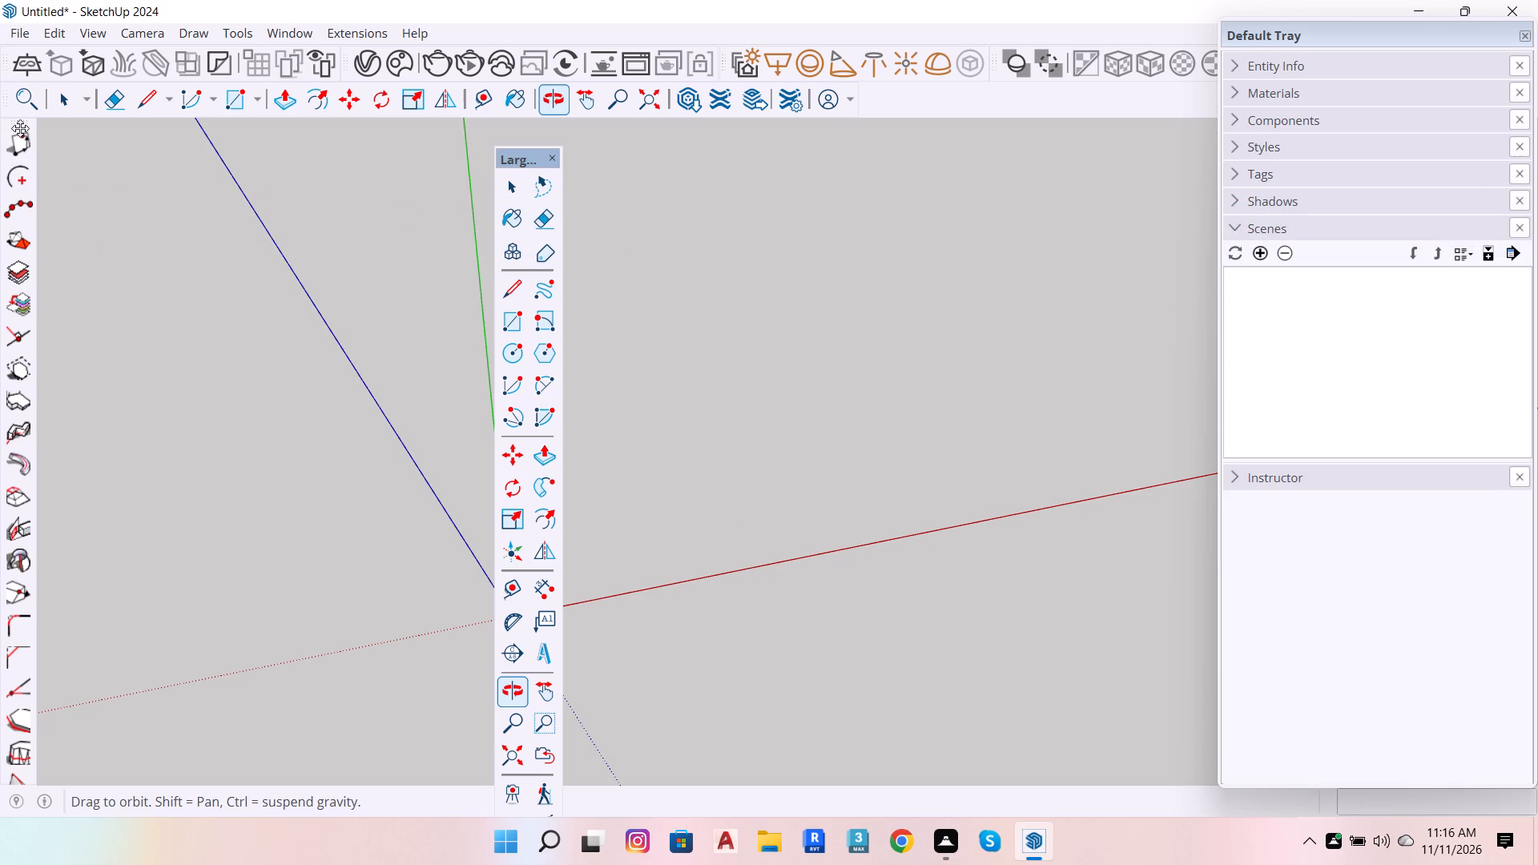
Undock and close the 1001bit pro toolbar.
{"action": "left_click_drag", "start_coordinate": [21, 124], "coordinate": [0, 226]}
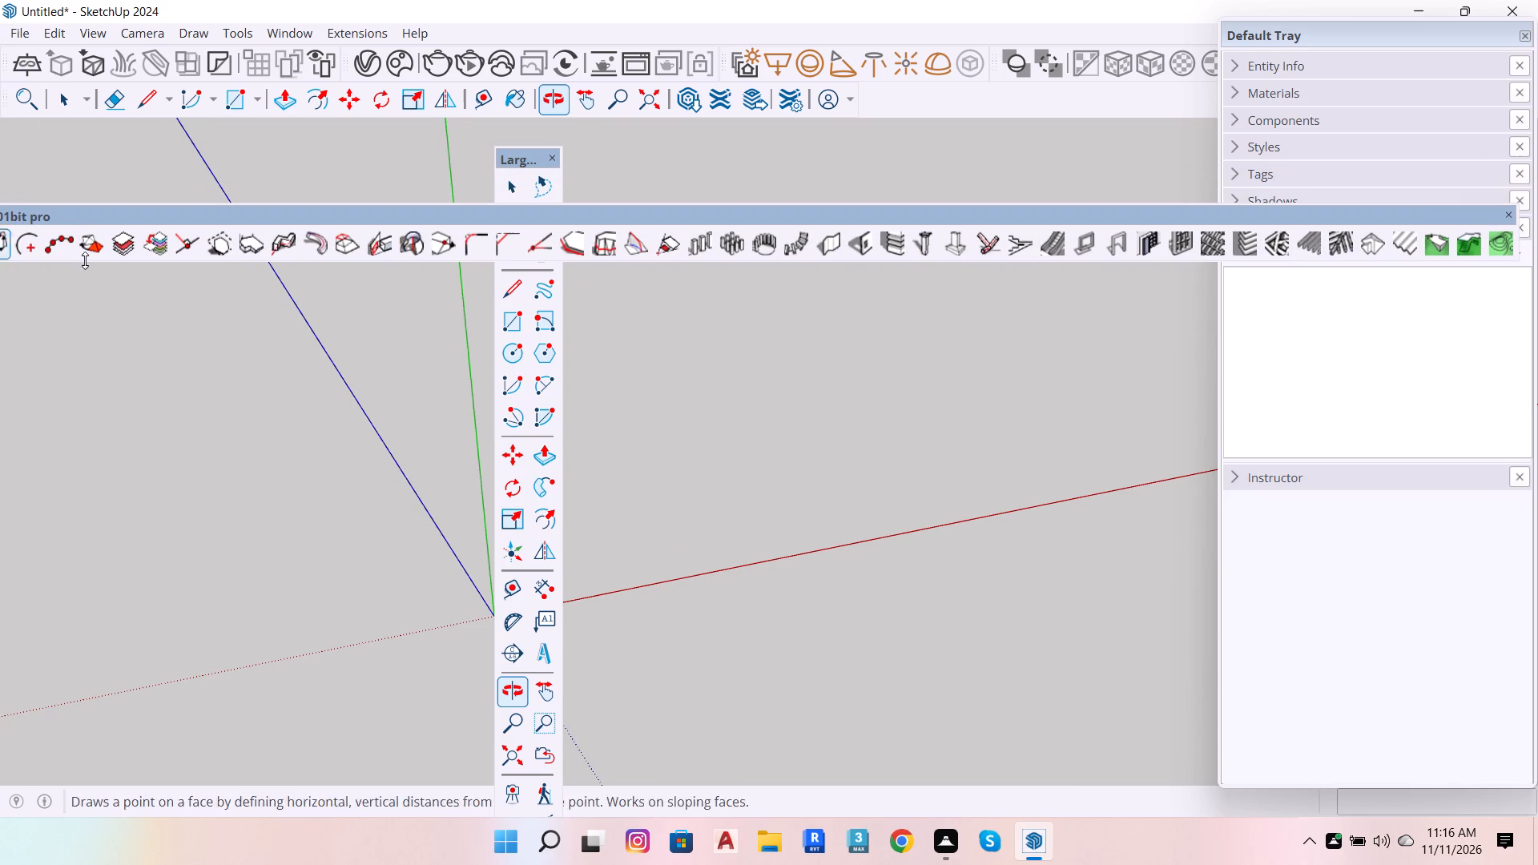
{"action": "left_click", "coordinate": [1512, 213]}
Reposition the Large Tool Set along the outer edge of the drawing area, shifting both horizontal toolbar rows to make room.
{"action": "left_click_drag", "start_coordinate": [526, 154], "coordinate": [159, 215]}
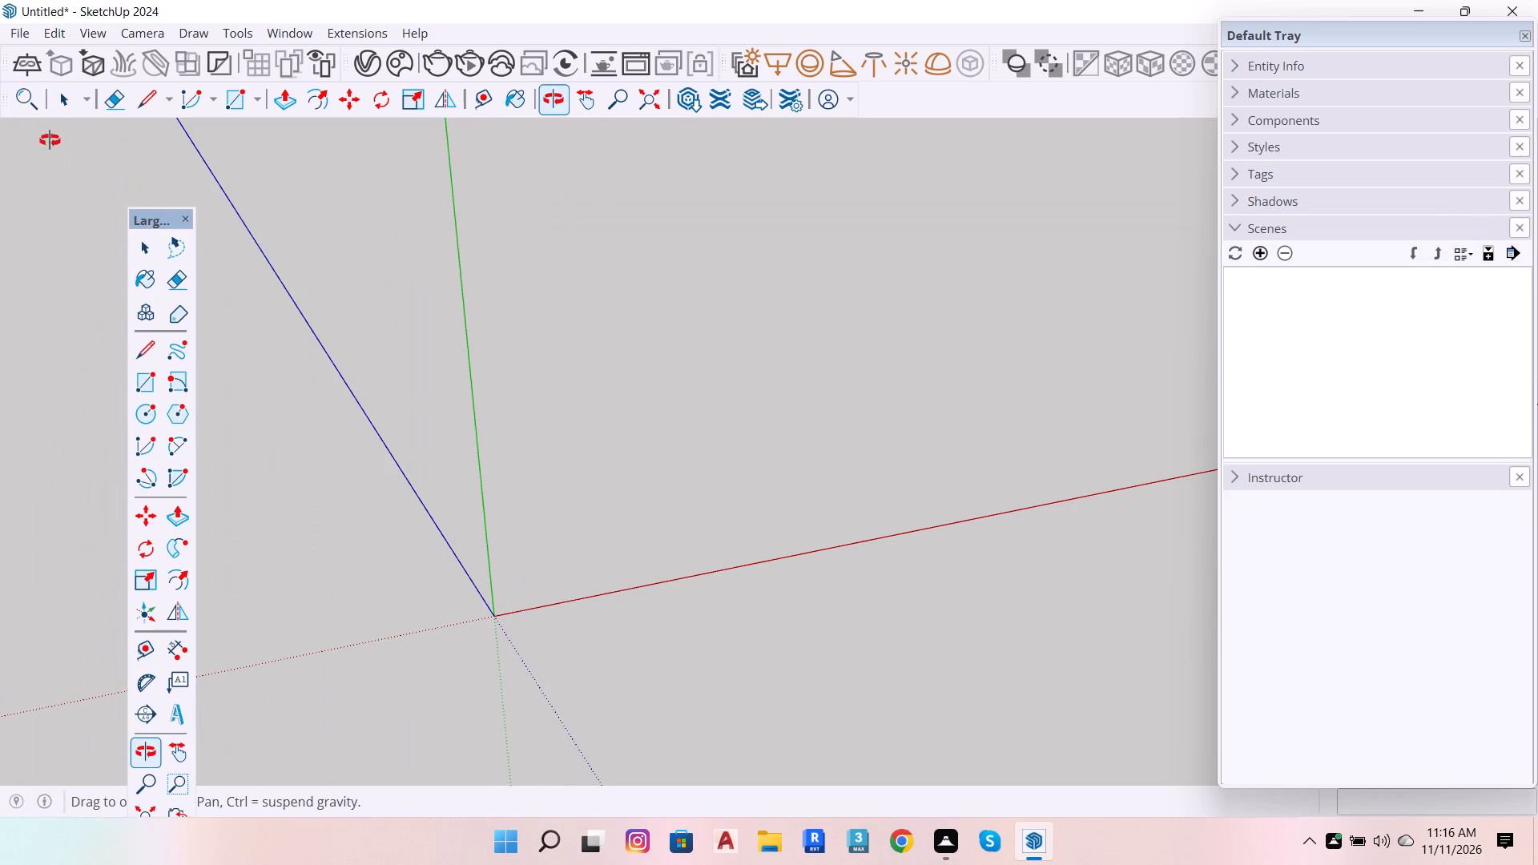
{"action": "left_click_drag", "start_coordinate": [7, 102], "coordinate": [99, 107]}
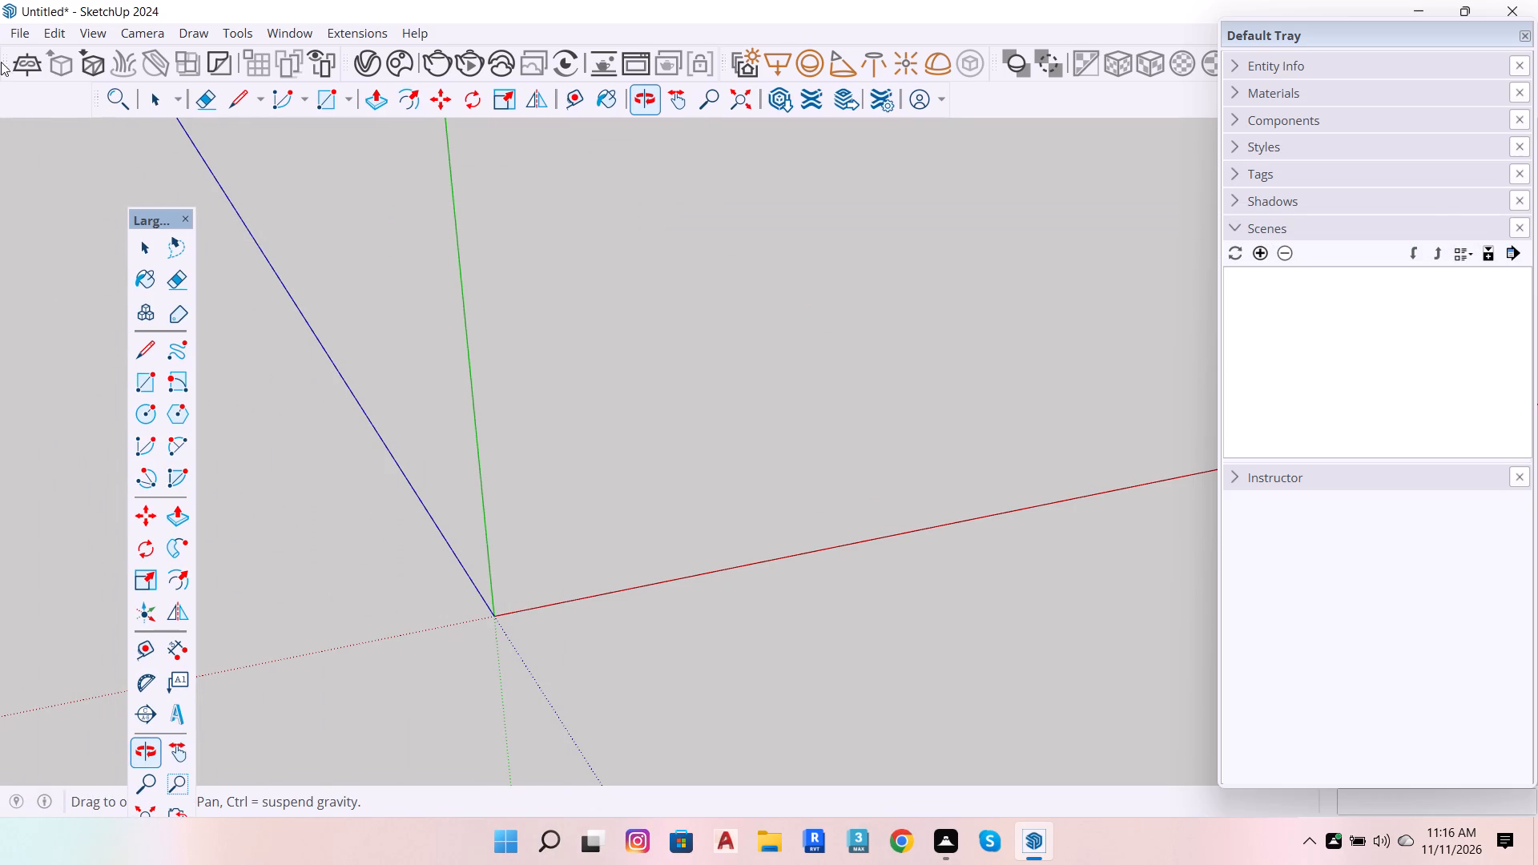
{"action": "left_click_drag", "start_coordinate": [10, 58], "coordinate": [108, 65]}
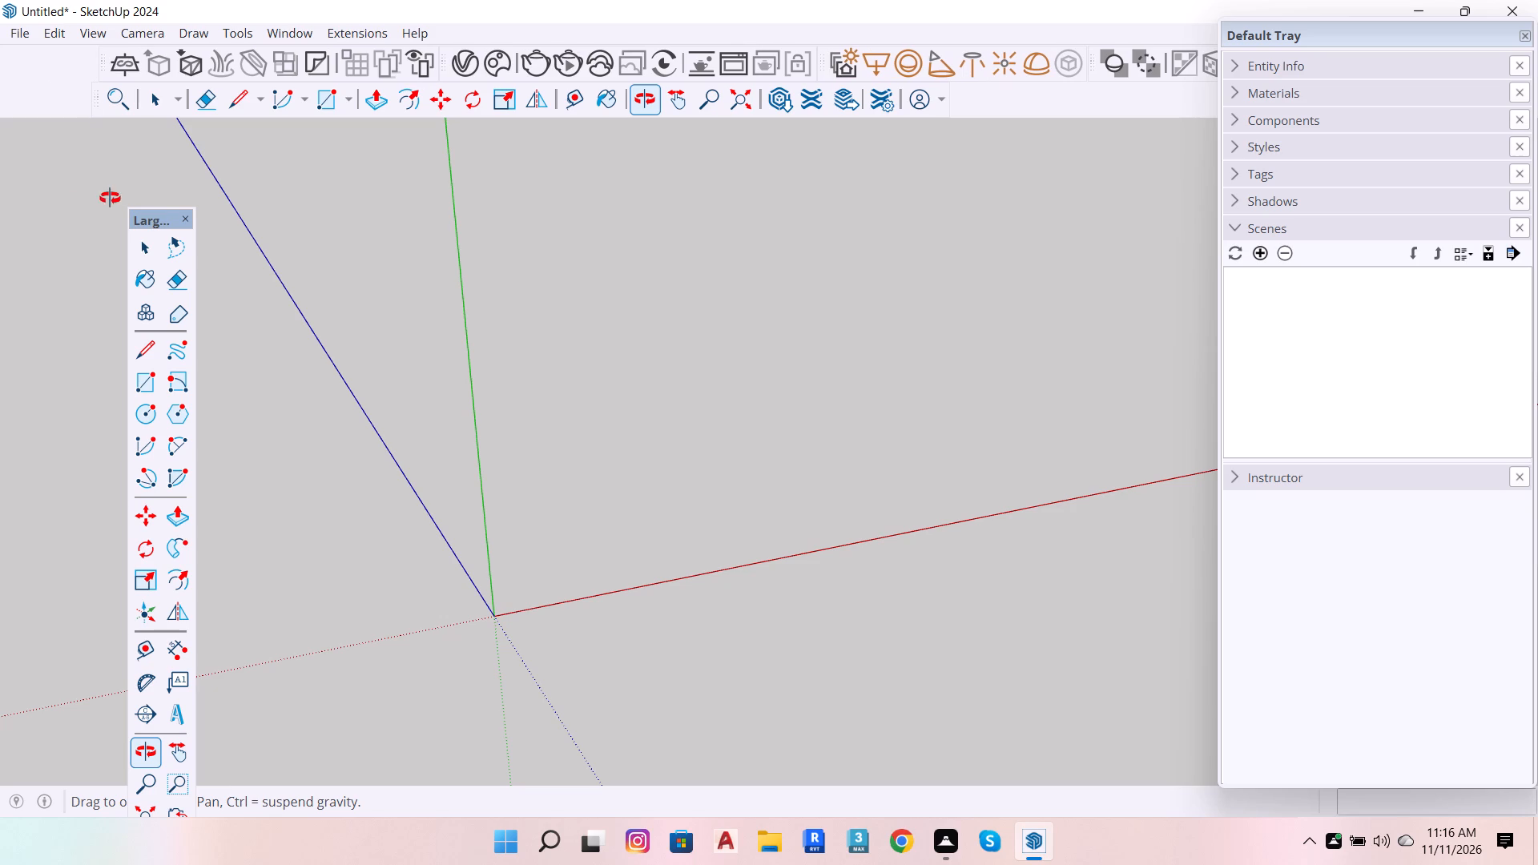
{"action": "left_click_drag", "start_coordinate": [166, 211], "coordinate": [41, 58]}
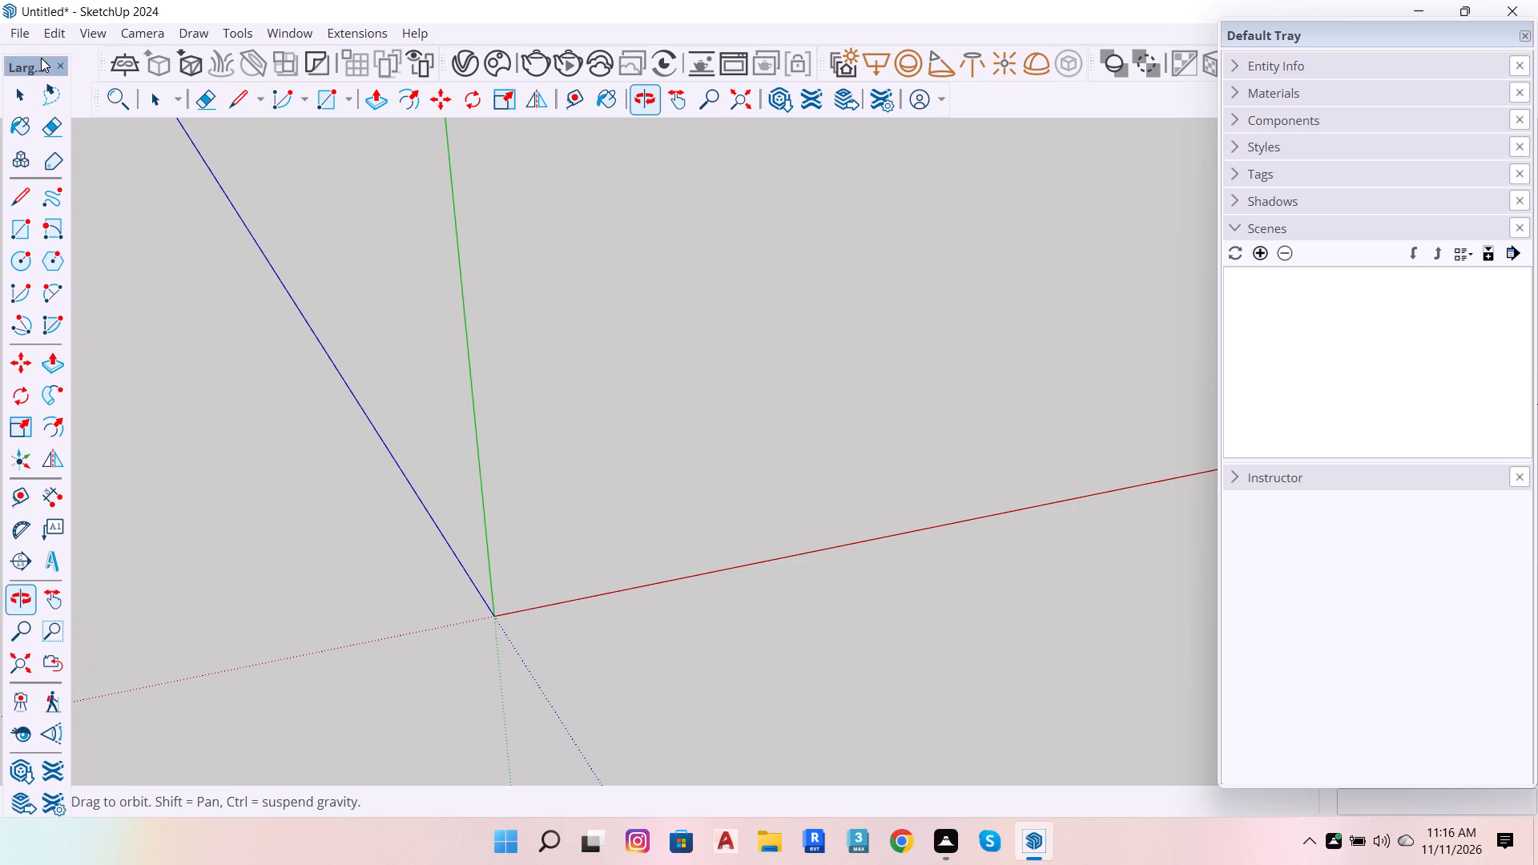
{"action": "left_click_drag", "start_coordinate": [41, 58], "coordinate": [38, 45]}
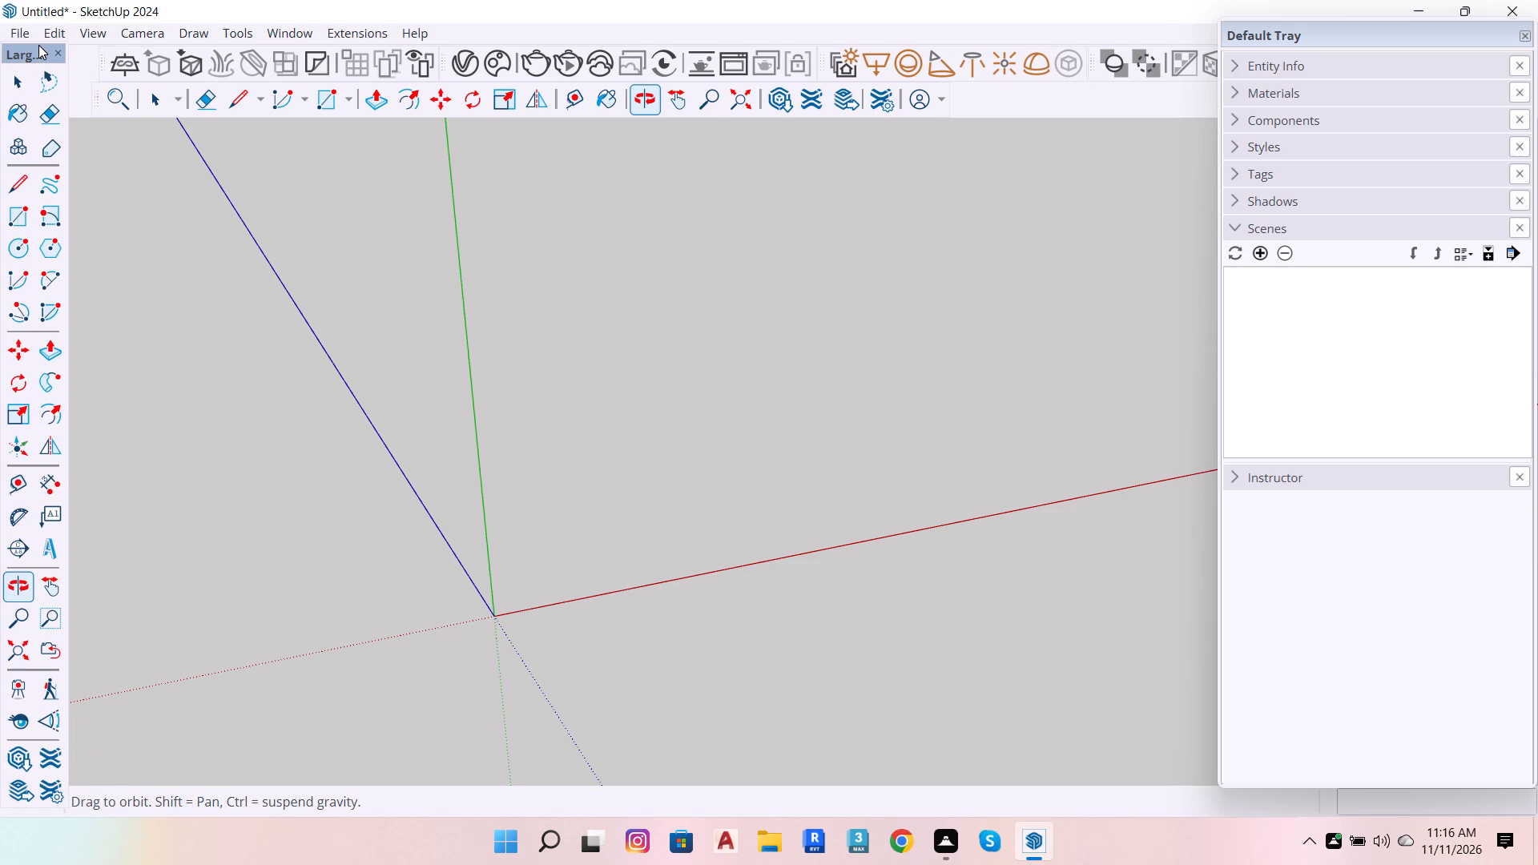
{"action": "left_click_drag", "start_coordinate": [38, 45], "coordinate": [38, 47]}
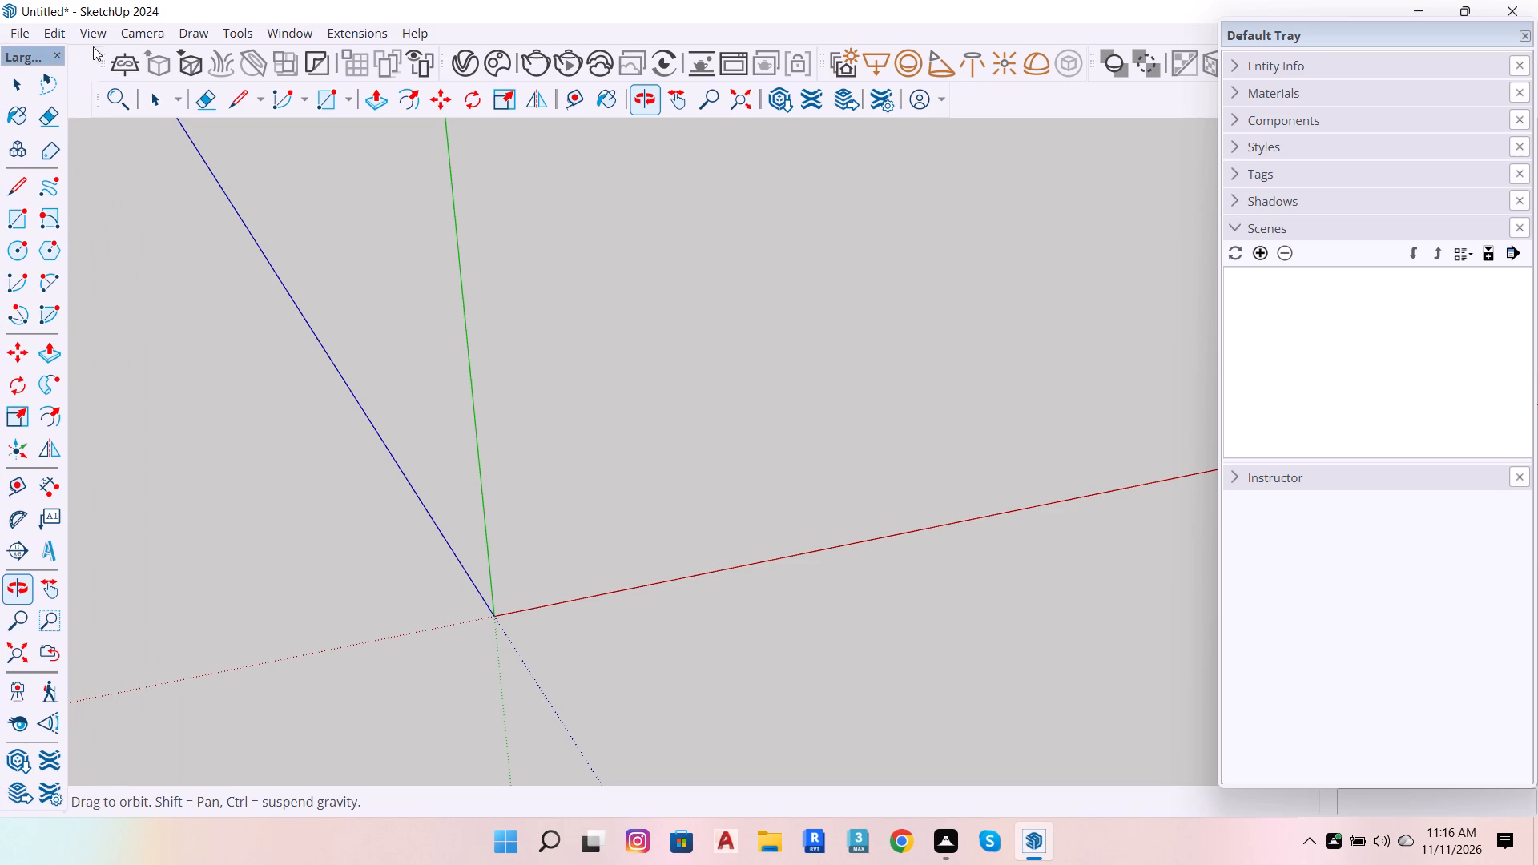
Close the gaps between the horizontal toolbars and move the solid-widget and material utilities toolbar into the second row.
{"action": "left_click_drag", "start_coordinate": [105, 66], "coordinate": [66, 62]}
{"action": "left_click_drag", "start_coordinate": [99, 103], "coordinate": [69, 91]}
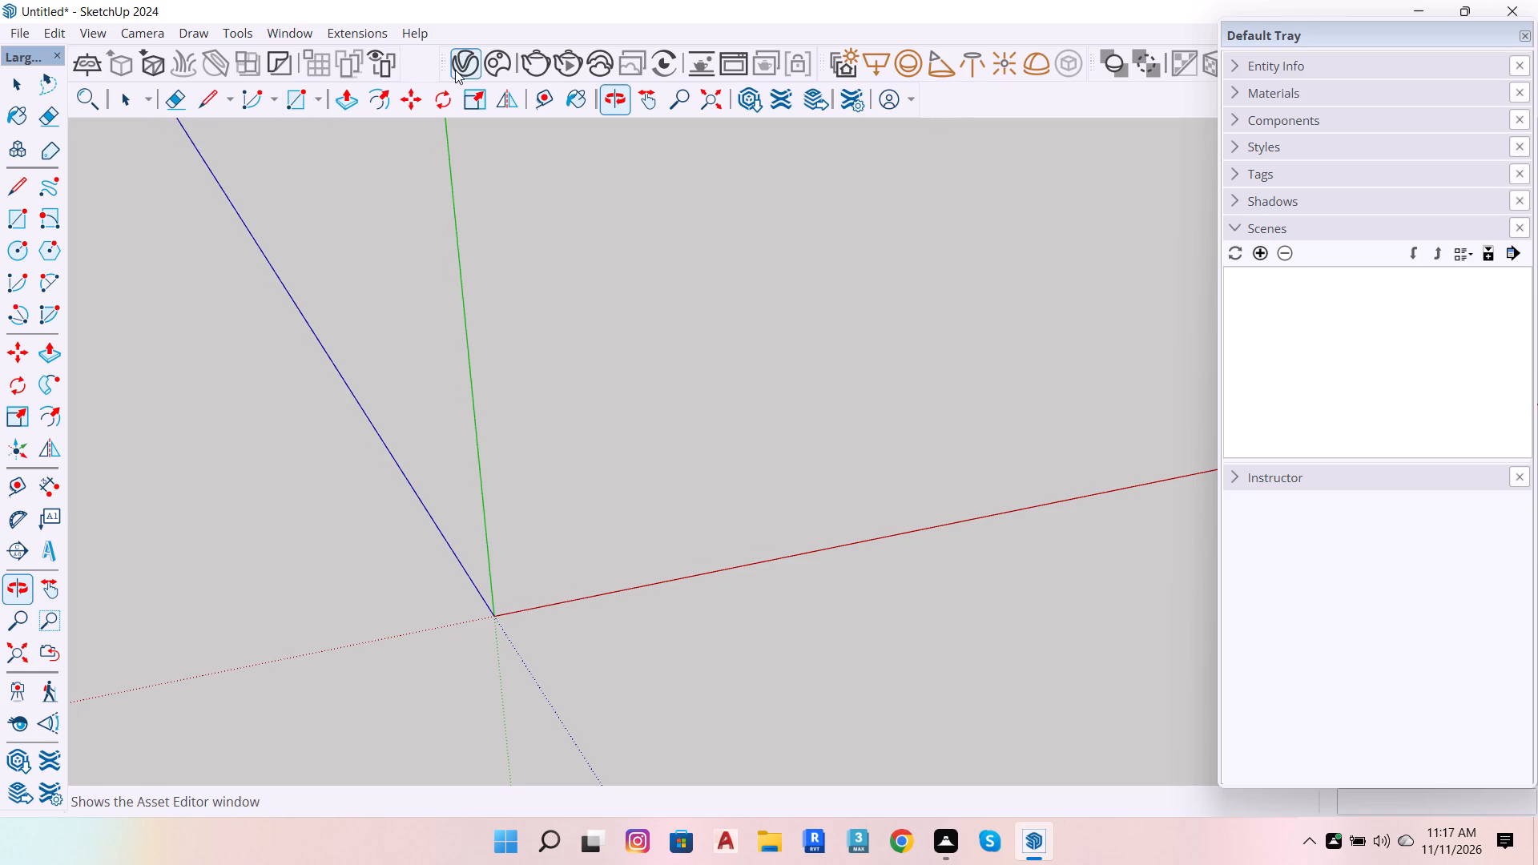
{"action": "left_click_drag", "start_coordinate": [441, 61], "coordinate": [397, 54]}
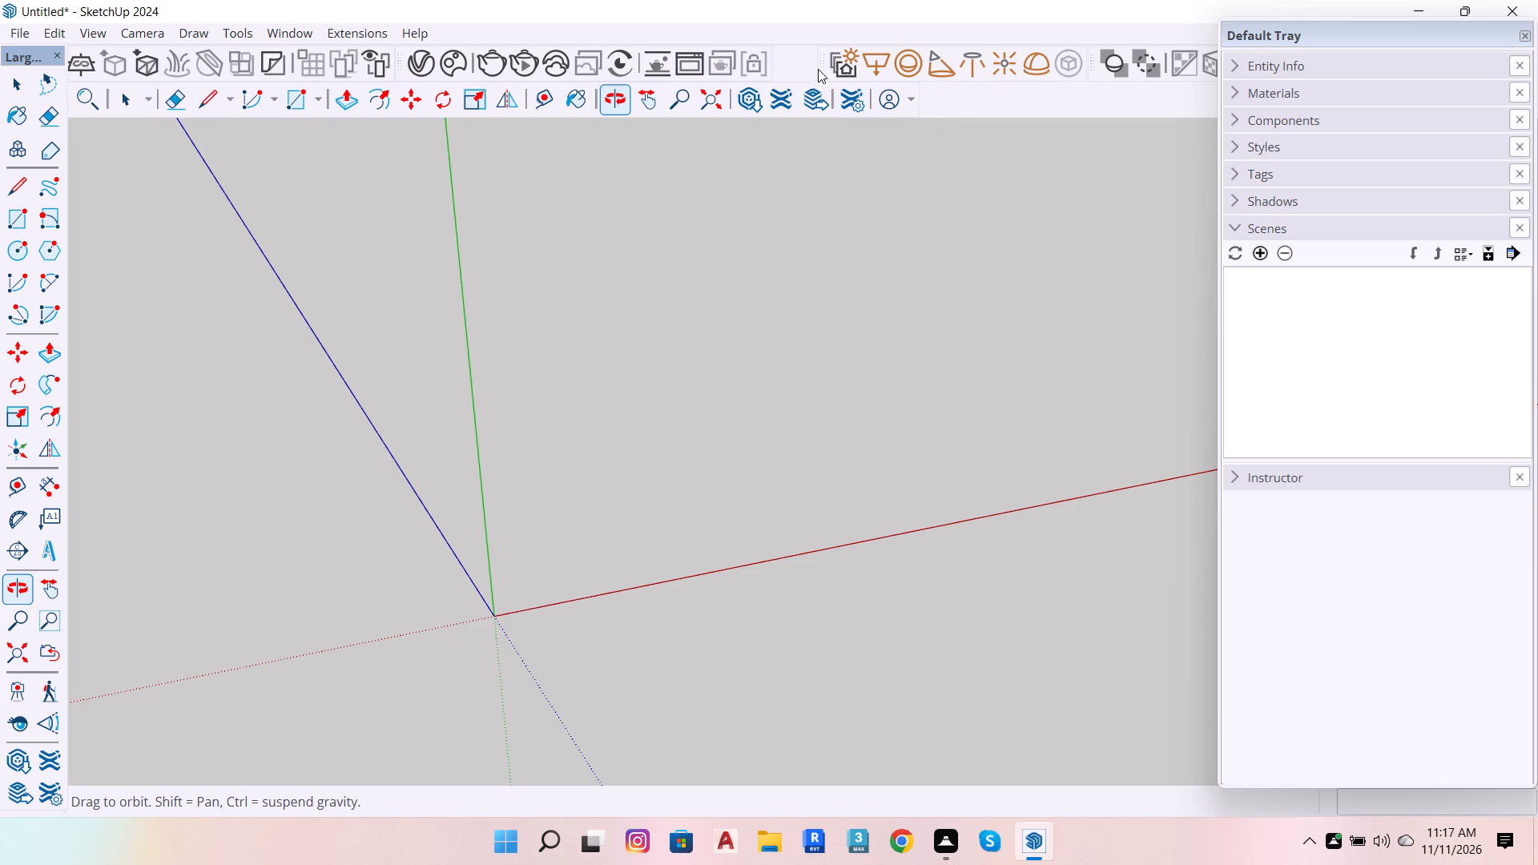
{"action": "left_click_drag", "start_coordinate": [825, 62], "coordinate": [801, 60]}
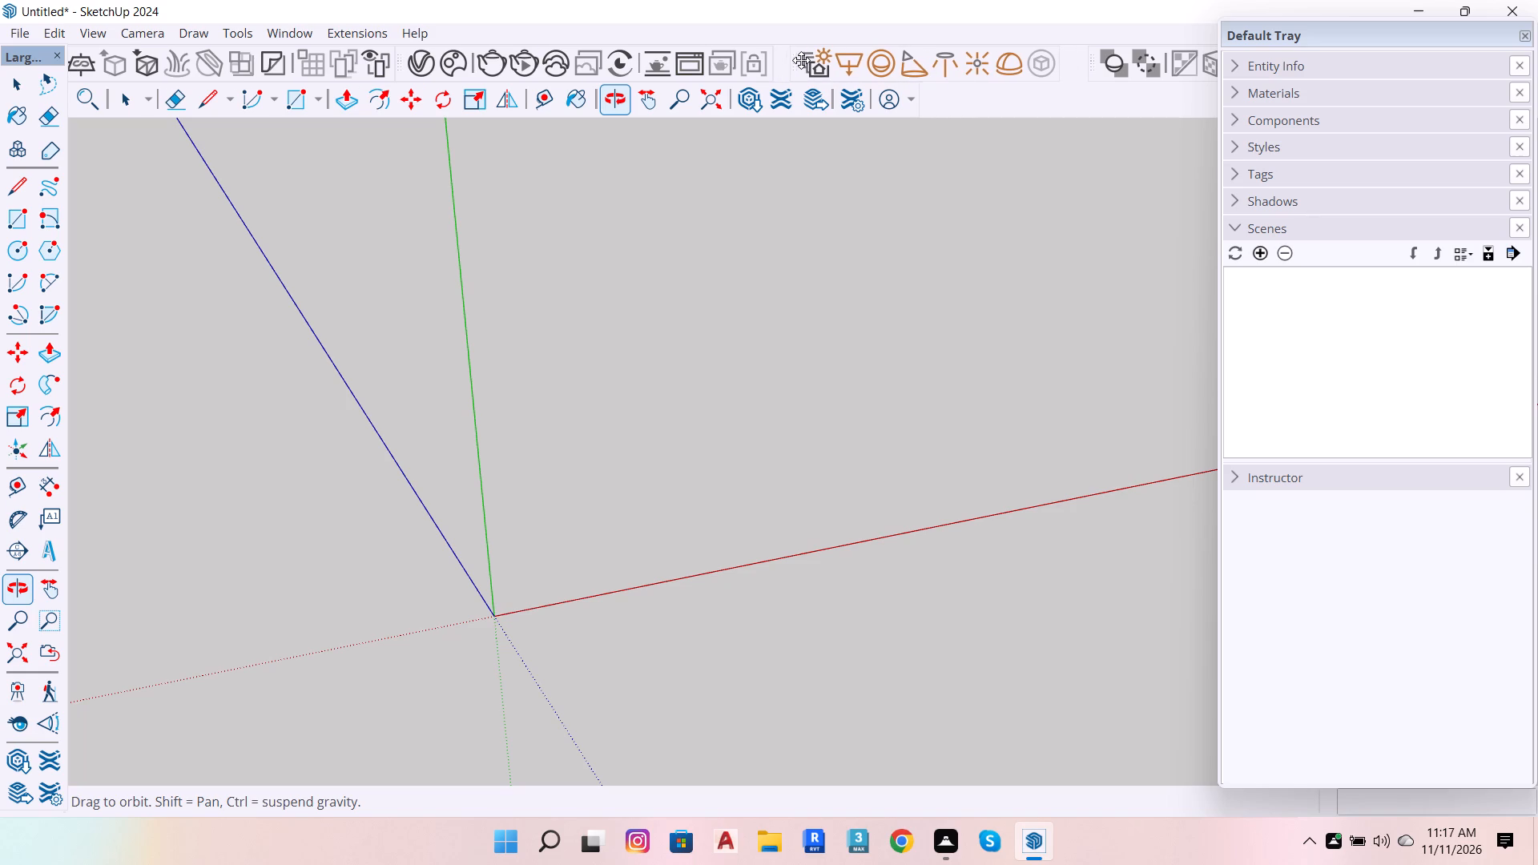
{"action": "left_click_drag", "start_coordinate": [801, 60], "coordinate": [785, 57]}
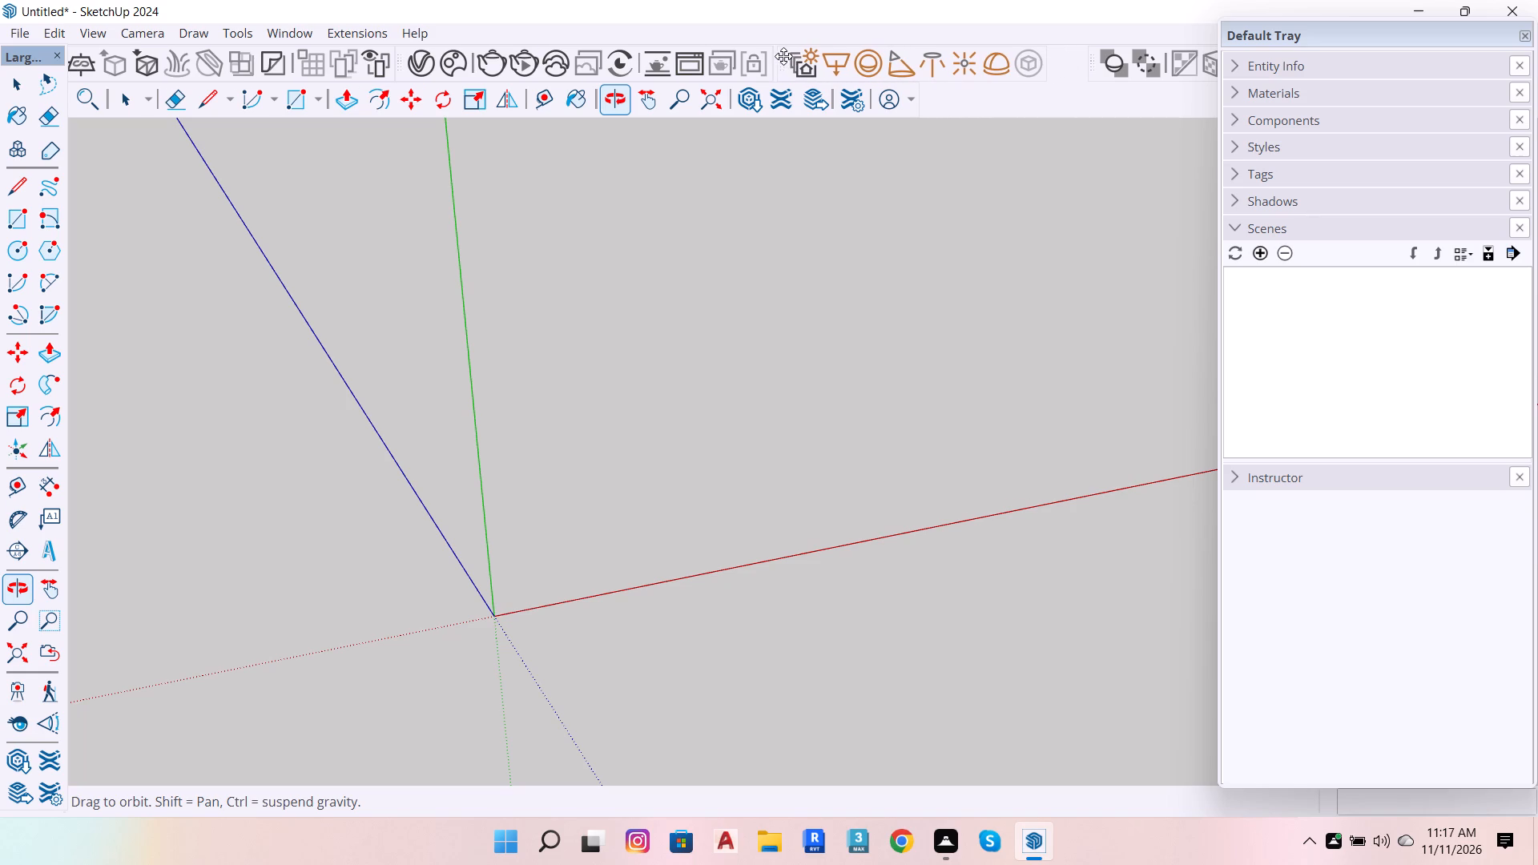
{"action": "left_click_drag", "start_coordinate": [1092, 62], "coordinate": [1077, 73]}
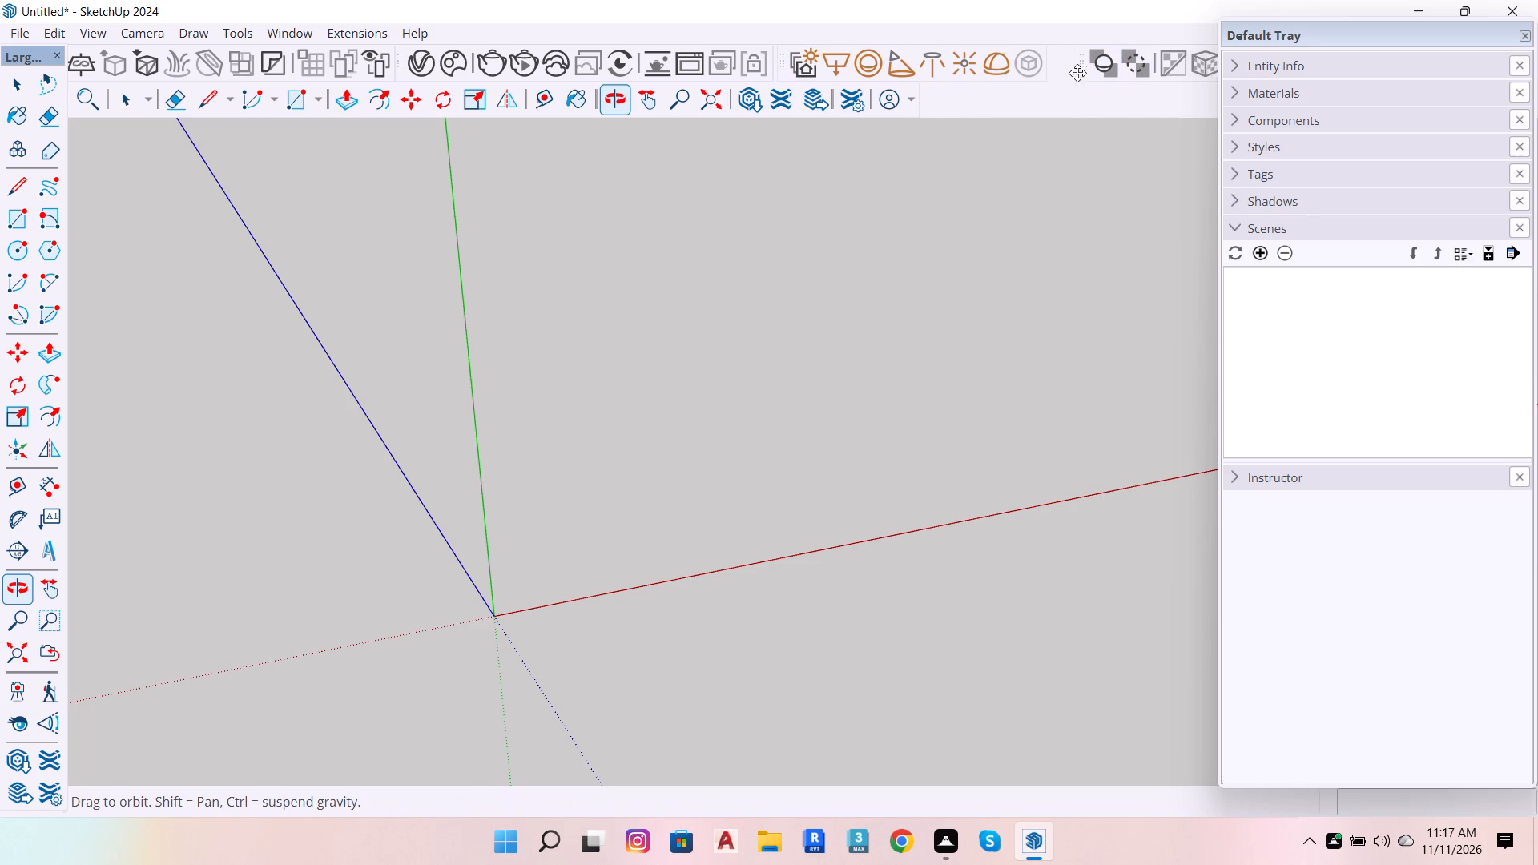
{"action": "left_click_drag", "start_coordinate": [1077, 73], "coordinate": [919, 99]}
Draw a 30' by 40' rectangle on the ground plane with its first corner at the origin.
{"action": "scroll", "coordinate": [992, 211], "scroll_direction": "down", "scroll_amount": 6}
{"action": "scroll", "coordinate": [344, 423], "scroll_direction": "down", "scroll_amount": 7}
{"action": "left_click_drag", "start_coordinate": [674, 352], "coordinate": [601, 243]}
{"action": "scroll", "coordinate": [553, 311], "scroll_direction": "down", "scroll_amount": 6}
{"action": "scroll", "coordinate": [659, 573], "scroll_direction": "up", "scroll_amount": 4}
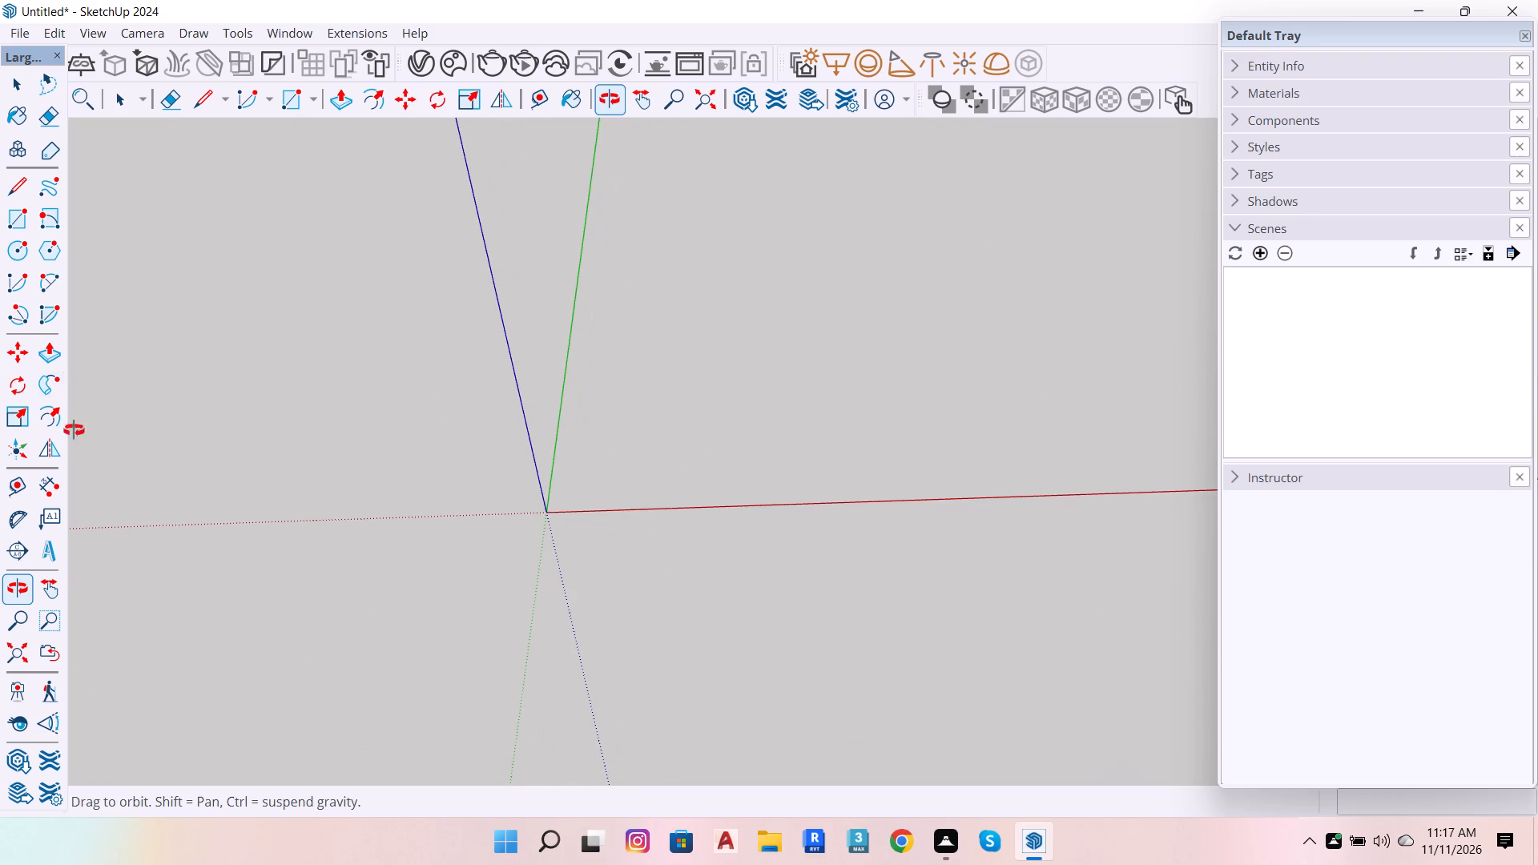
{"action": "left_click", "coordinate": [29, 224]}
{"action": "left_click", "coordinate": [543, 509]}
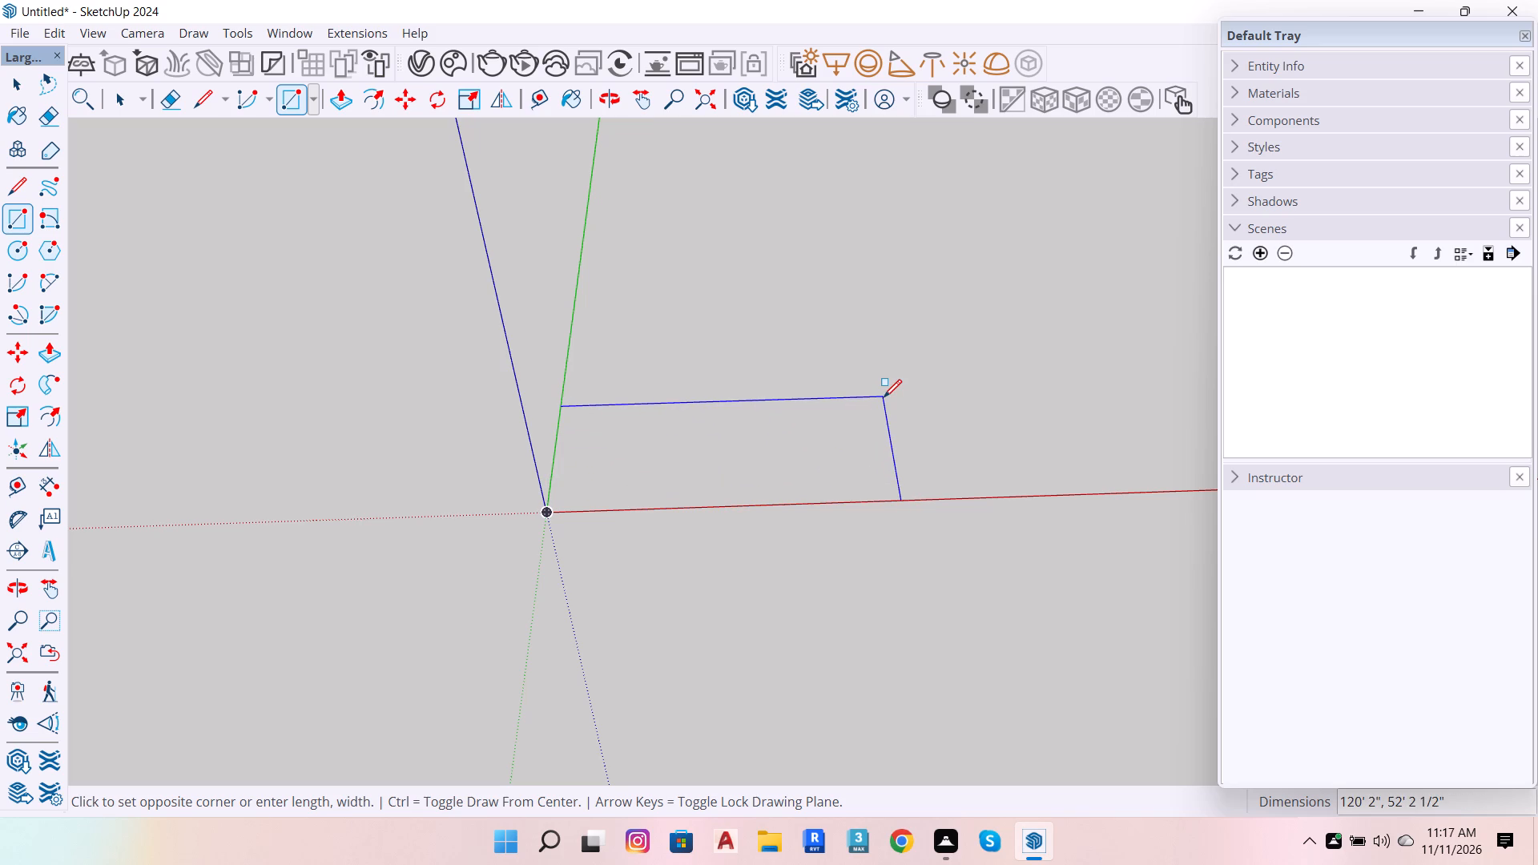
{"action": "type", "text": "30'."}
{"action": "key", "text": "BackSpace"}
{"action": "key", "text": "comma"}
{"action": "type", "text": "40'"}
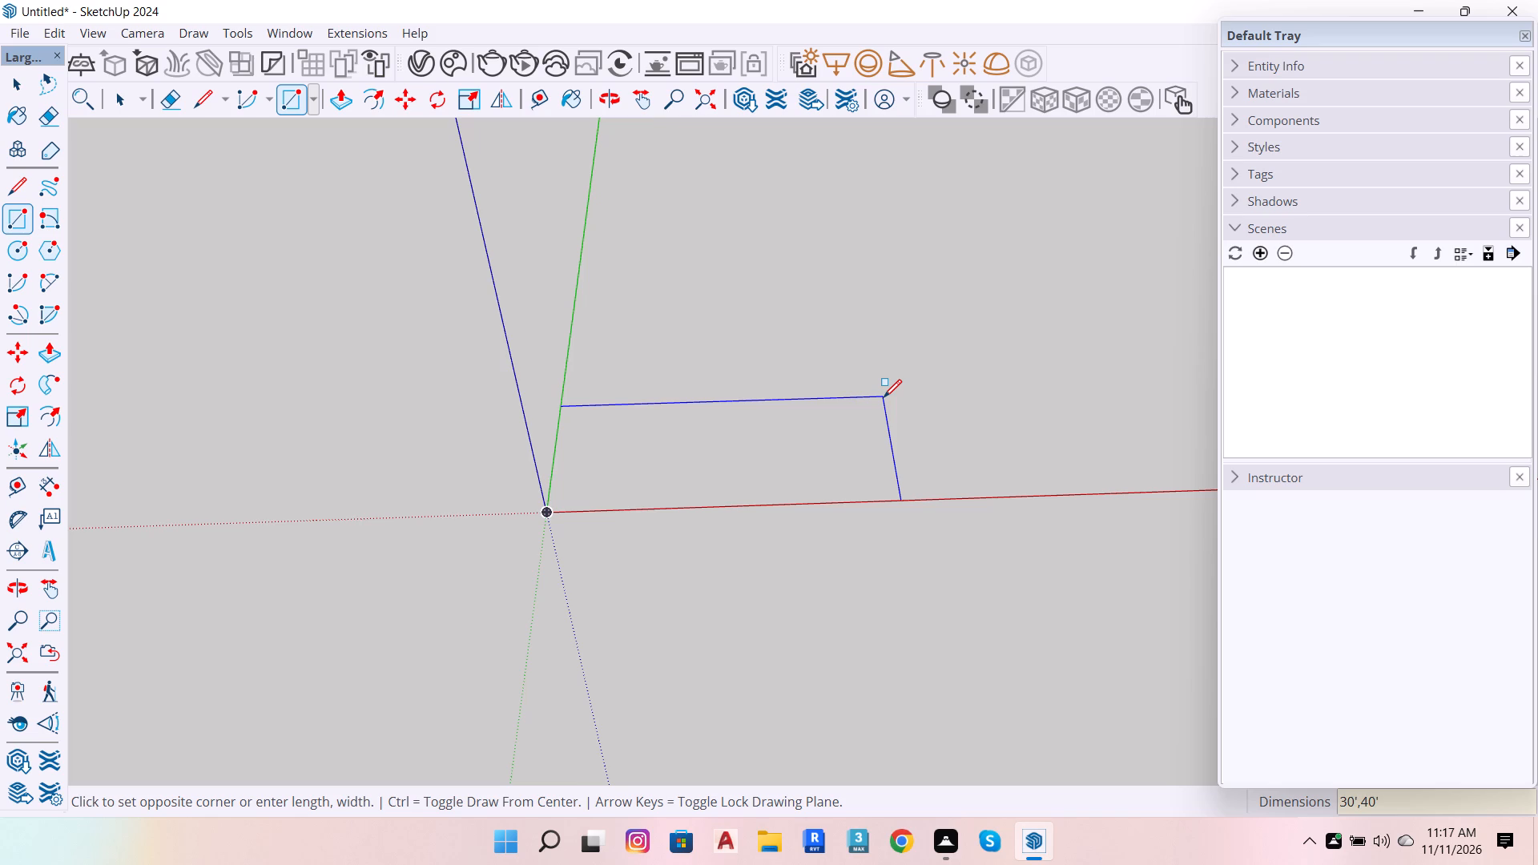
{"action": "key", "text": "Return"}
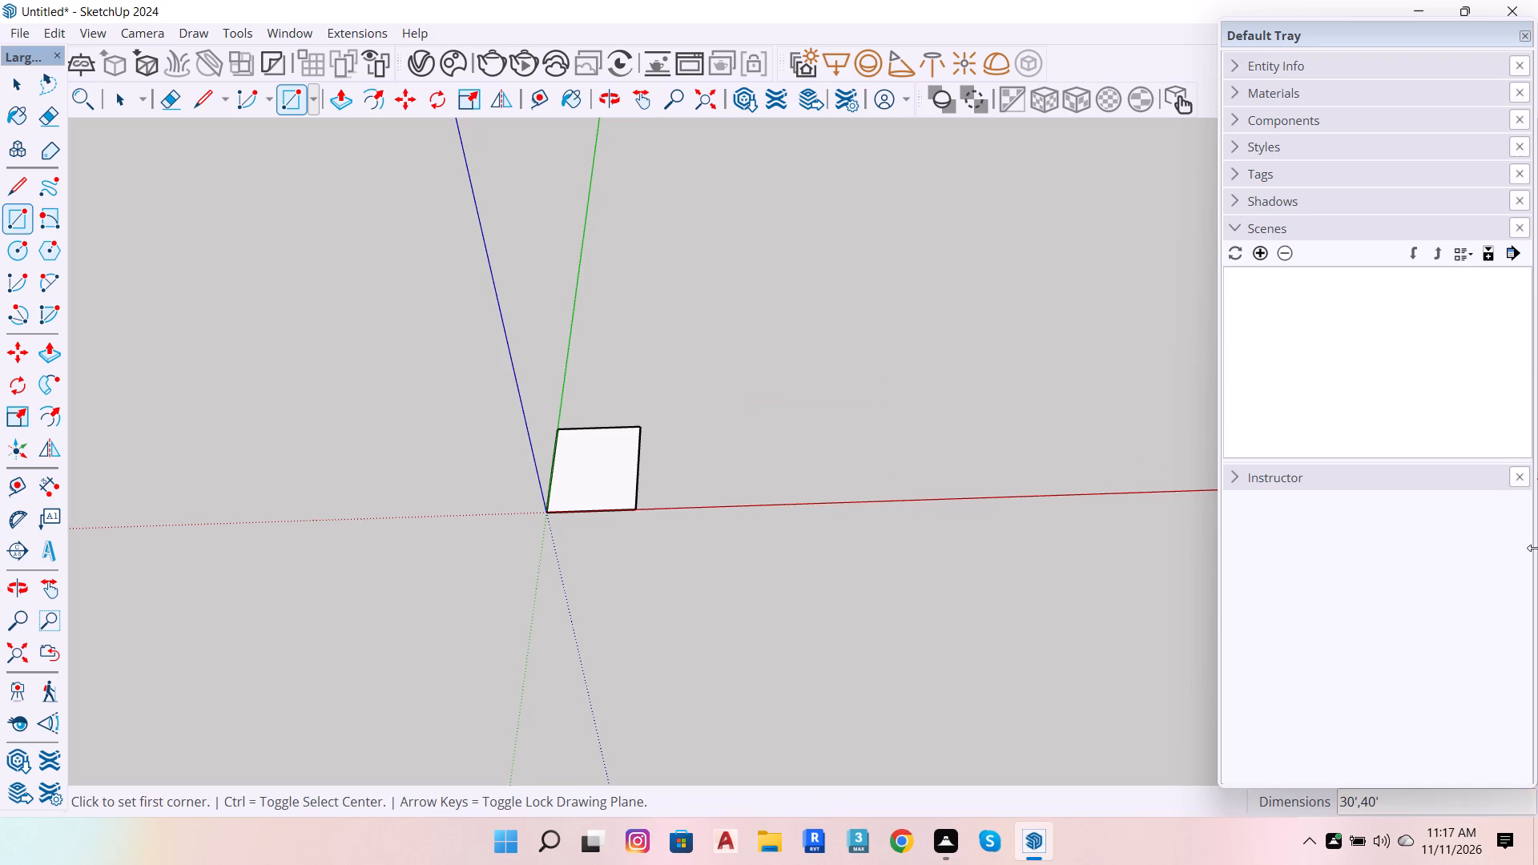
Offset the rectangle's outline 9 inches inward to form the wall thickness.
{"action": "scroll", "coordinate": [477, 440], "scroll_direction": "up", "scroll_amount": 7}
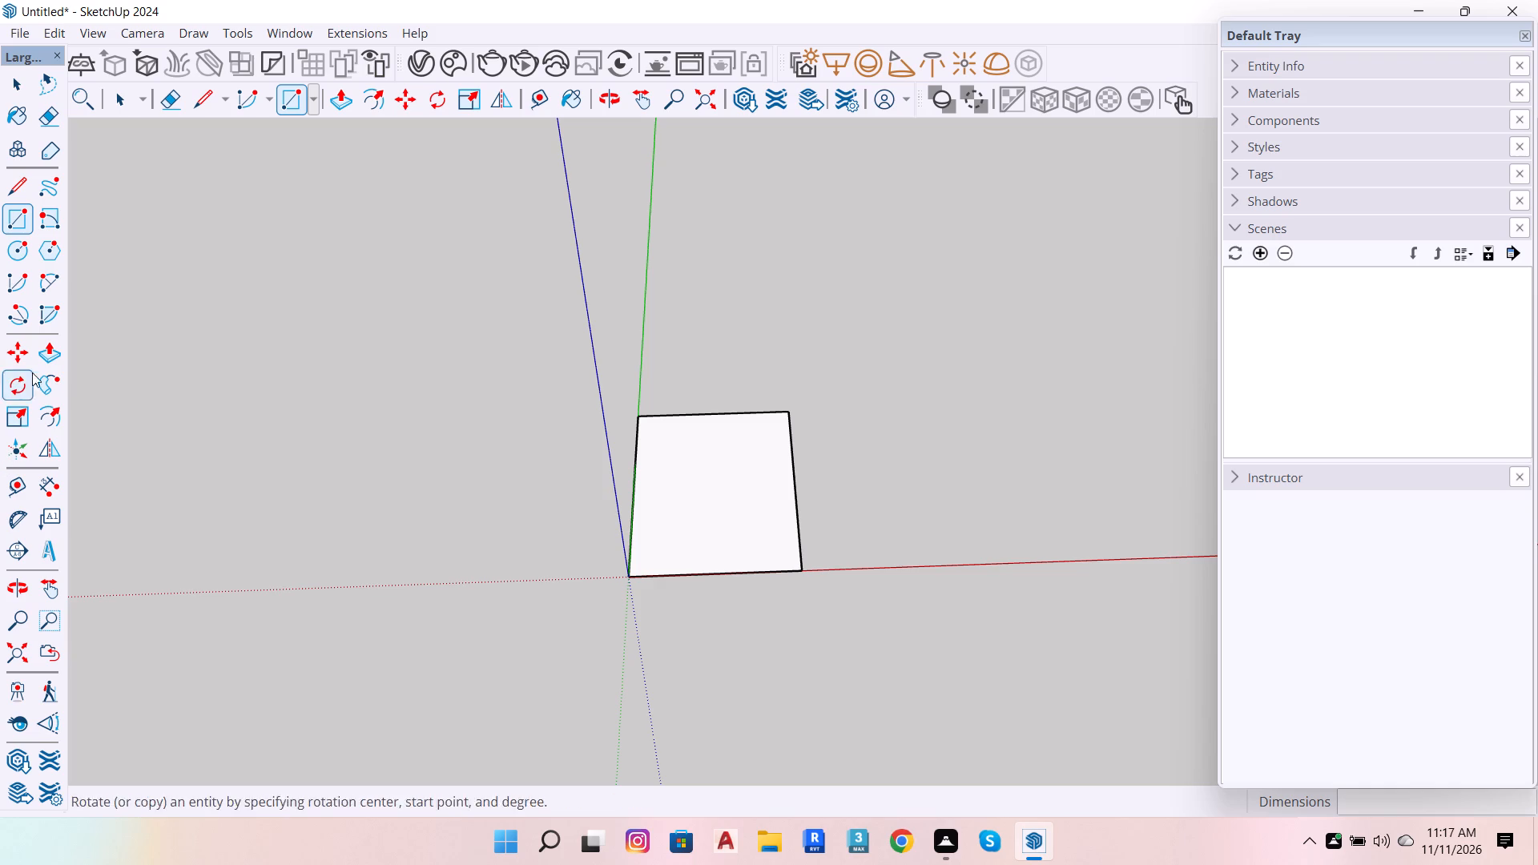
{"action": "left_click", "coordinate": [50, 422]}
{"action": "left_click", "coordinate": [738, 417]}
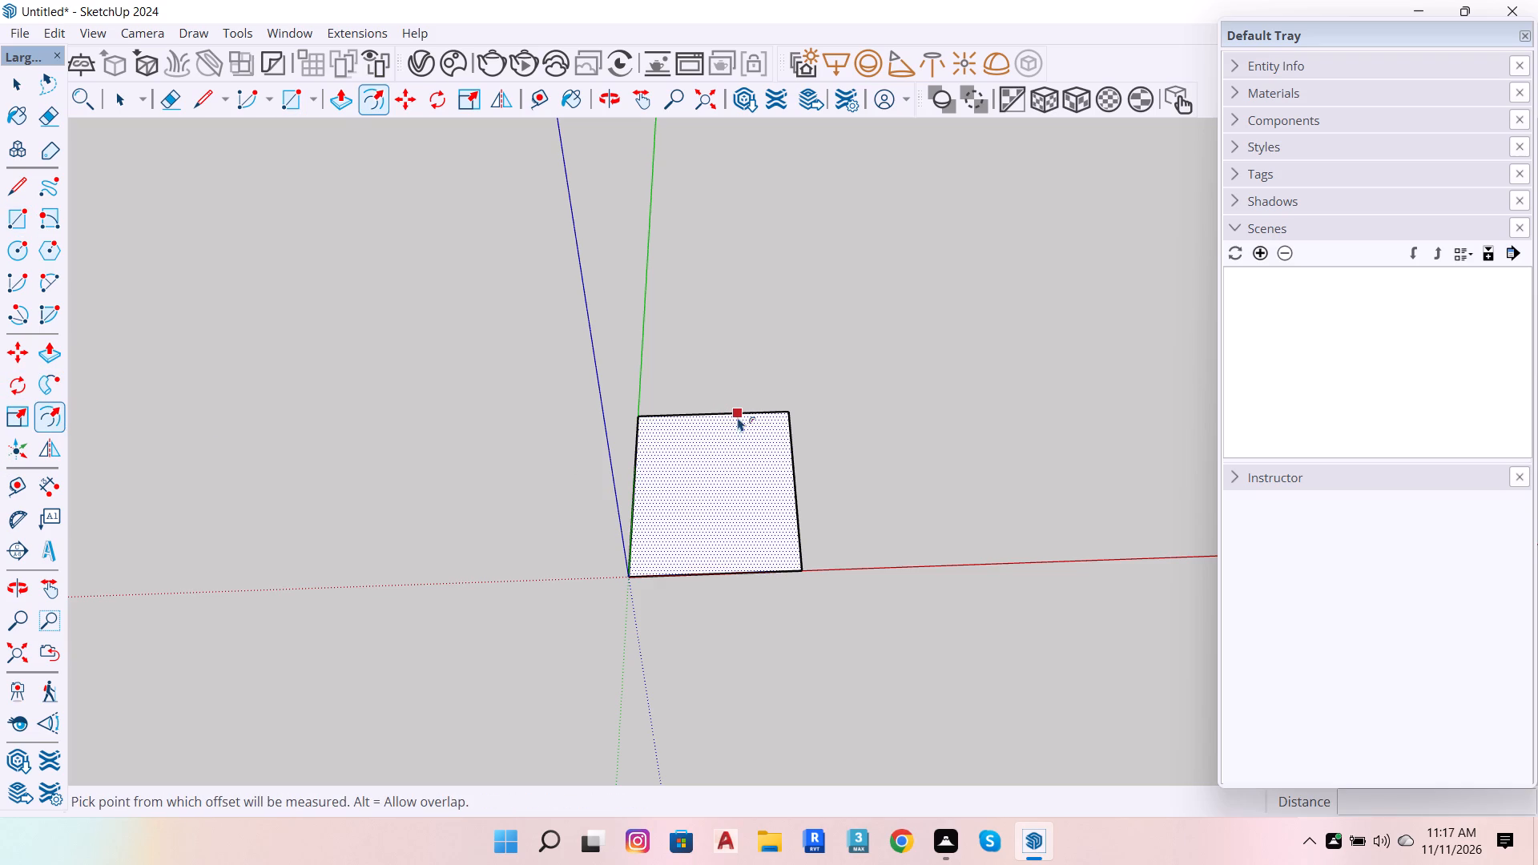
{"action": "key", "text": "9"}
{"action": "key", "text": "Return"}
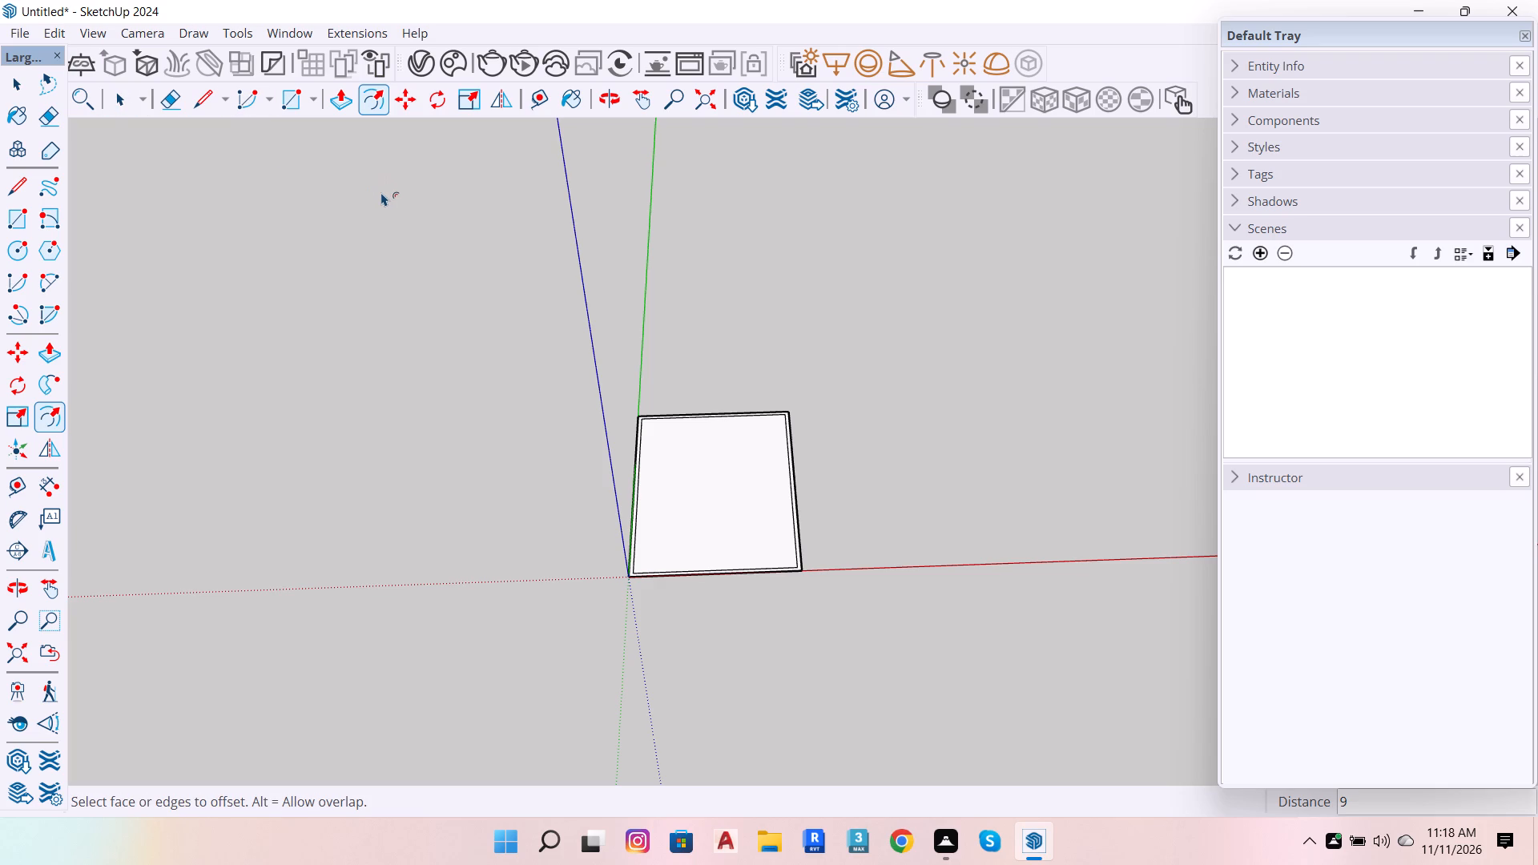
Copy the outer rectangle's far edge 3' inward along the green axis.
{"action": "scroll", "coordinate": [711, 430], "scroll_direction": "up", "scroll_amount": 6}
{"action": "key", "text": "space"}
{"action": "scroll", "coordinate": [783, 404], "scroll_direction": "up", "scroll_amount": 7}
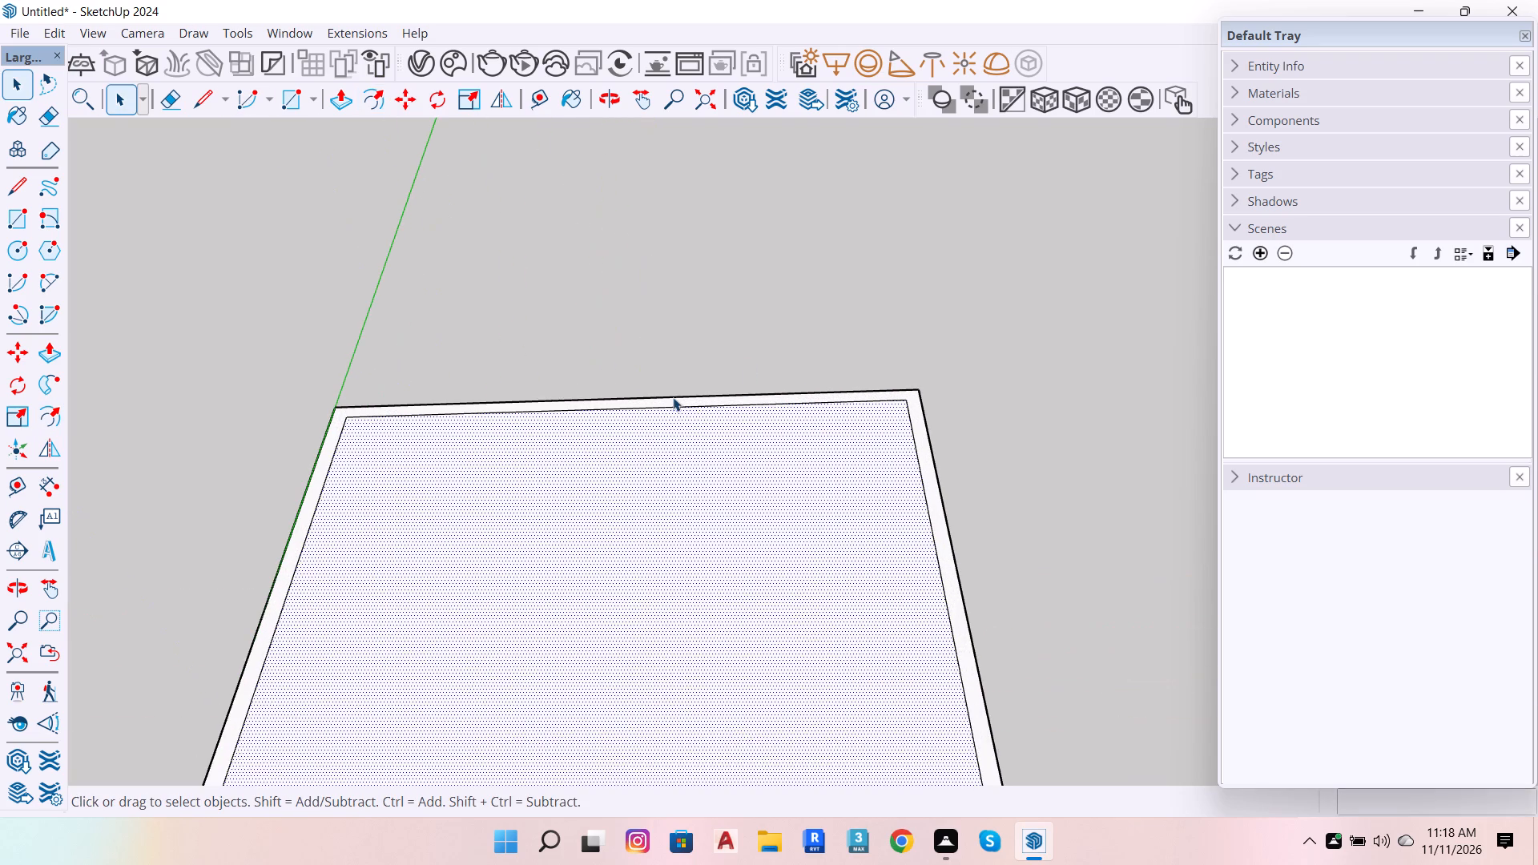
{"action": "left_click", "coordinate": [675, 396]}
{"action": "key", "text": "m"}
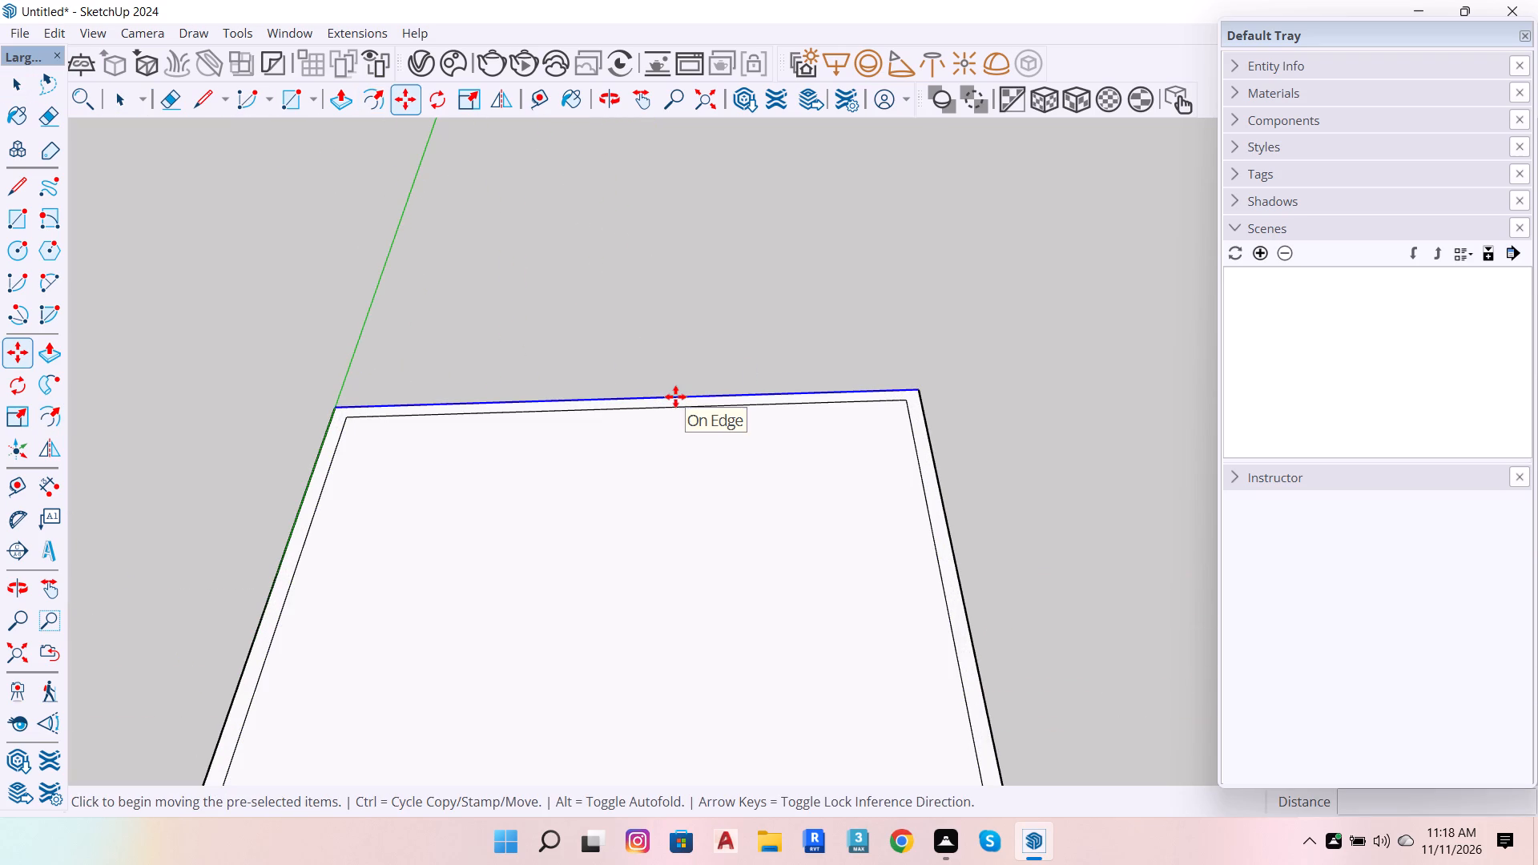
{"action": "left_click", "coordinate": [675, 396]}
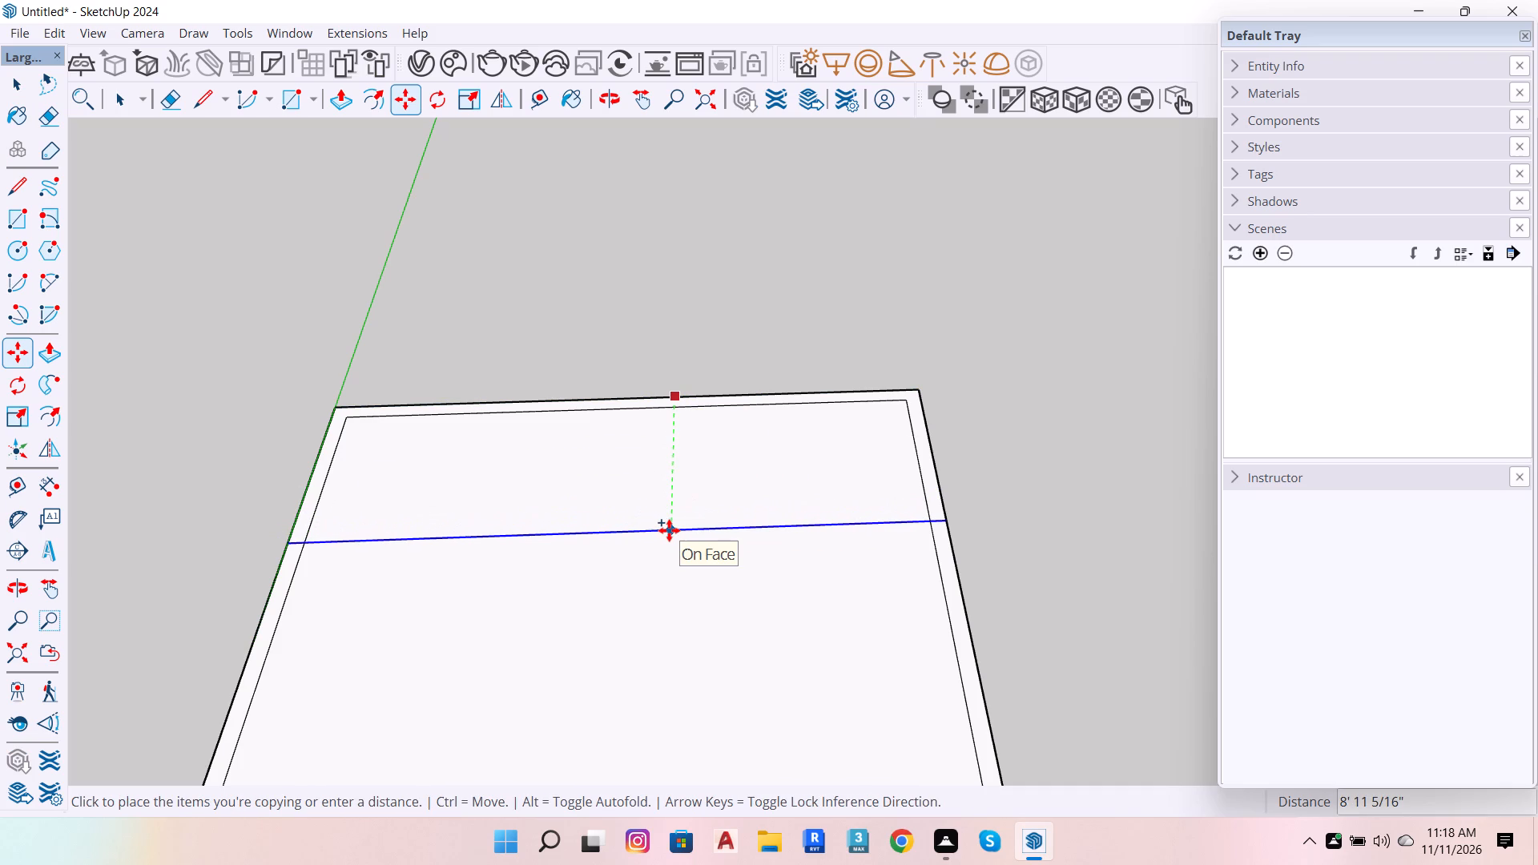
{"action": "type", "text": "3'"}
{"action": "key", "text": "Return"}
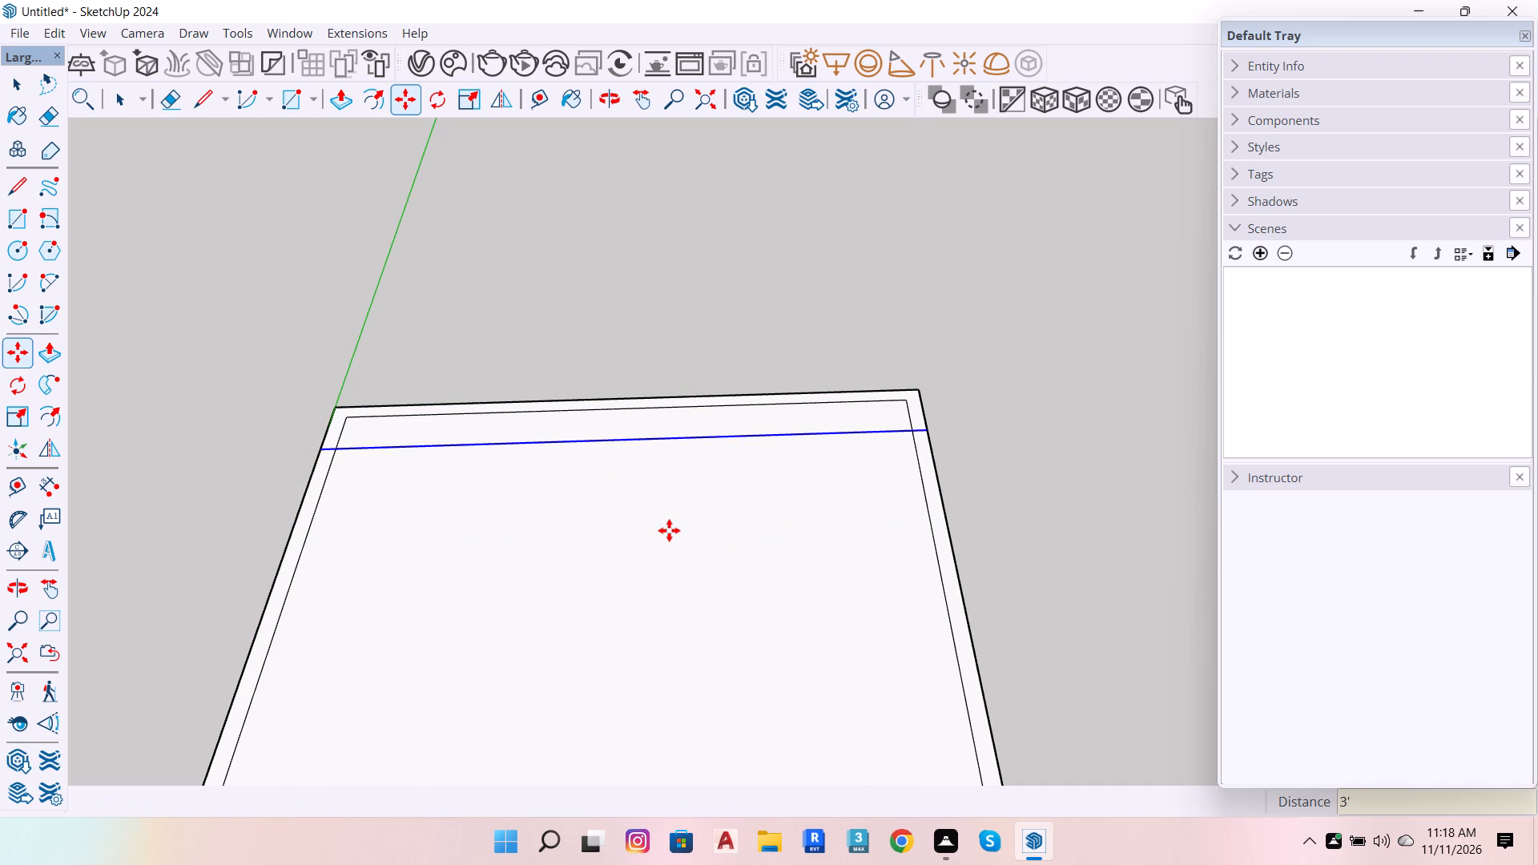
{"action": "key", "text": "space"}
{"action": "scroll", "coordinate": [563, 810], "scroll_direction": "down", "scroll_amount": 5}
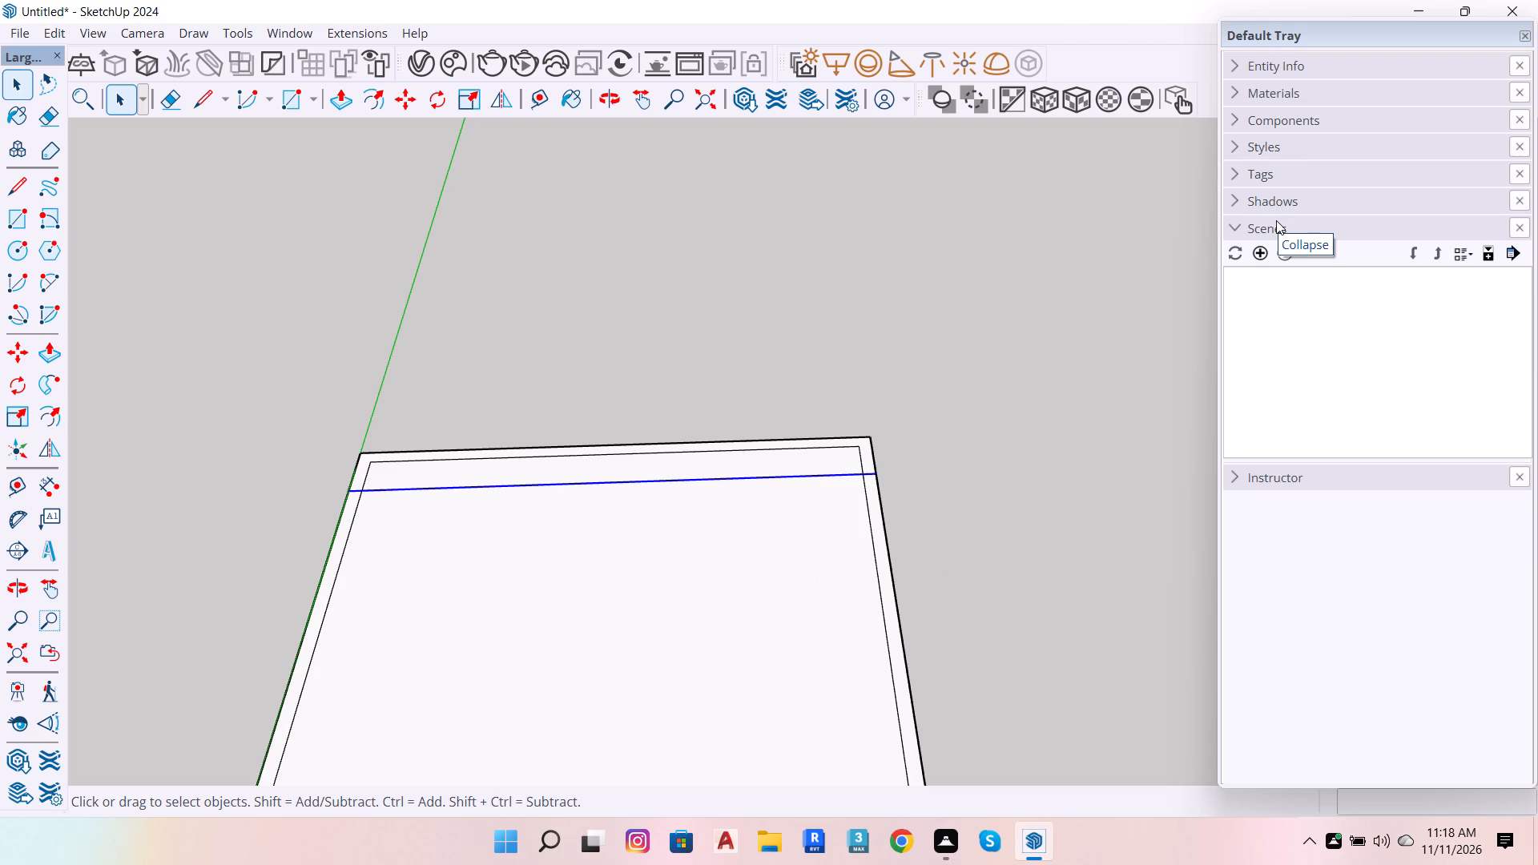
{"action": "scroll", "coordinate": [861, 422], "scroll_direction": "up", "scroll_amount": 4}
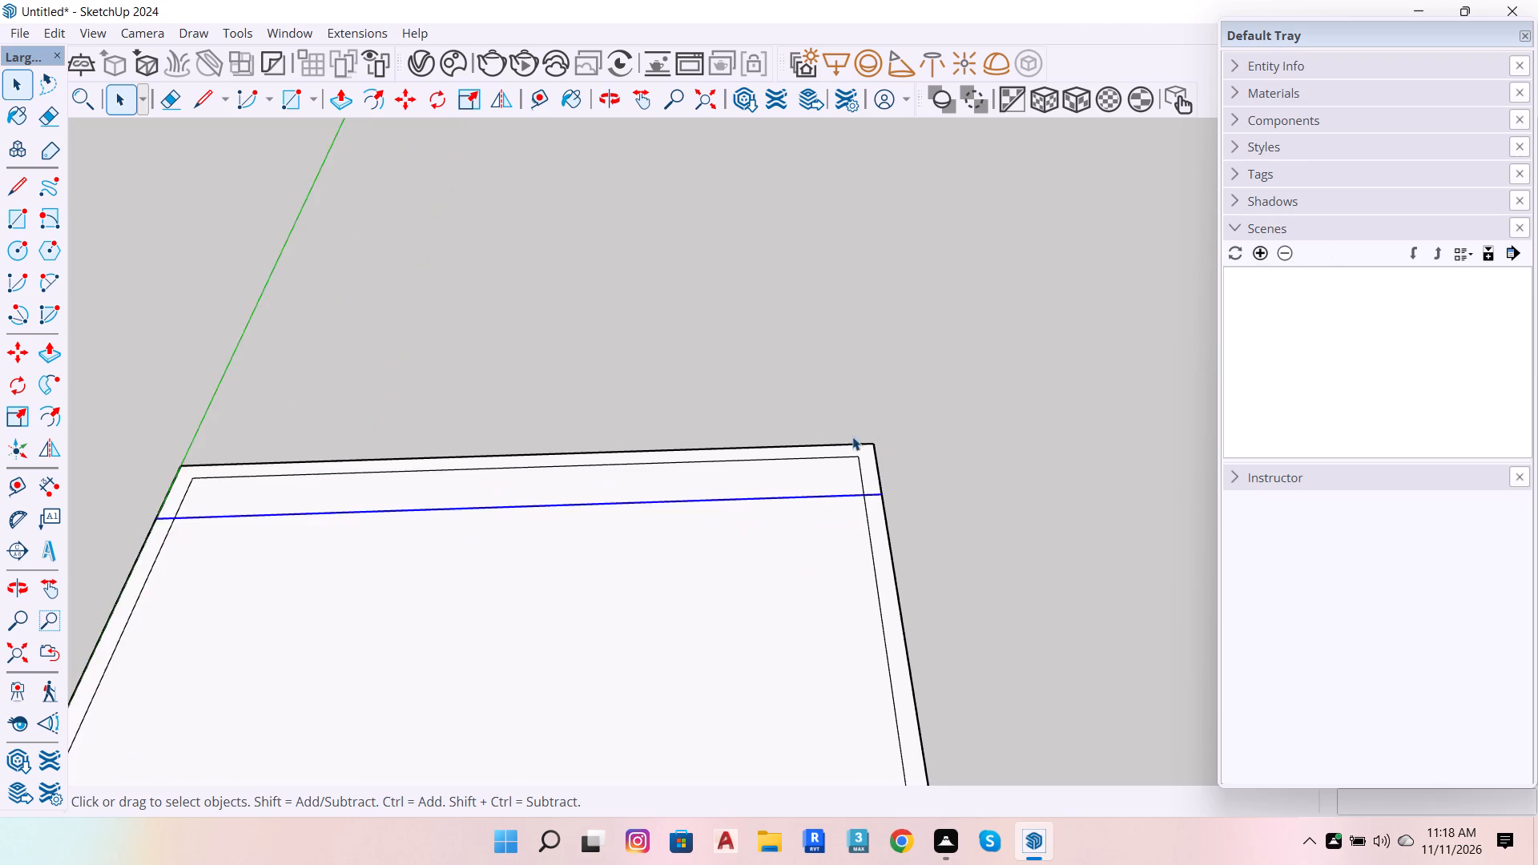
Place a guide 12'6" in from the inner edge of the side wall along the green axis.
{"action": "scroll", "coordinate": [852, 441], "scroll_direction": "up", "scroll_amount": 4}
{"action": "scroll", "coordinate": [963, 650], "scroll_direction": "down", "scroll_amount": 4}
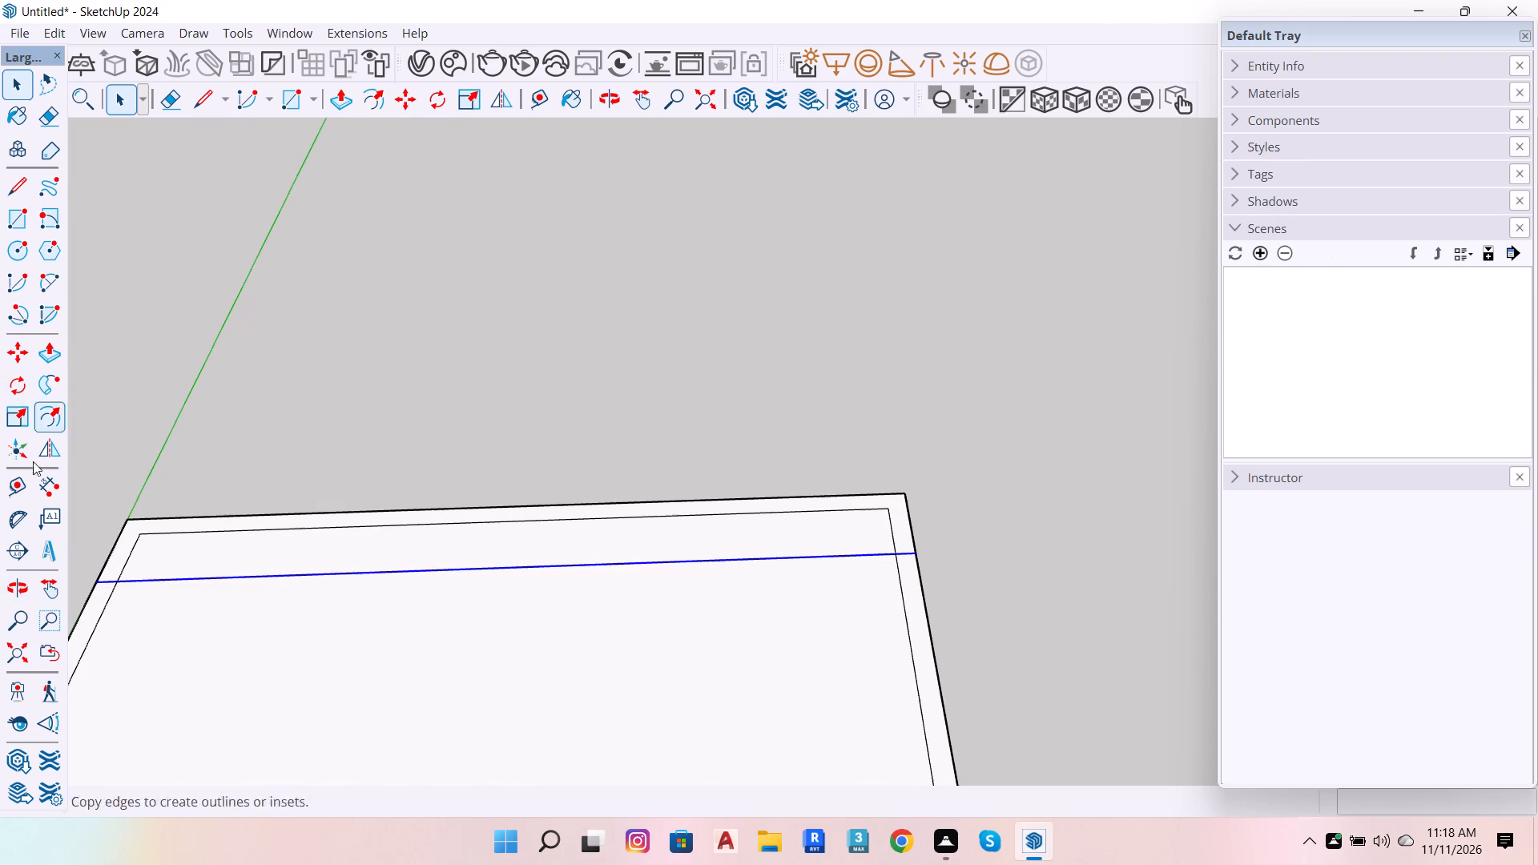
{"action": "left_click", "coordinate": [26, 502]}
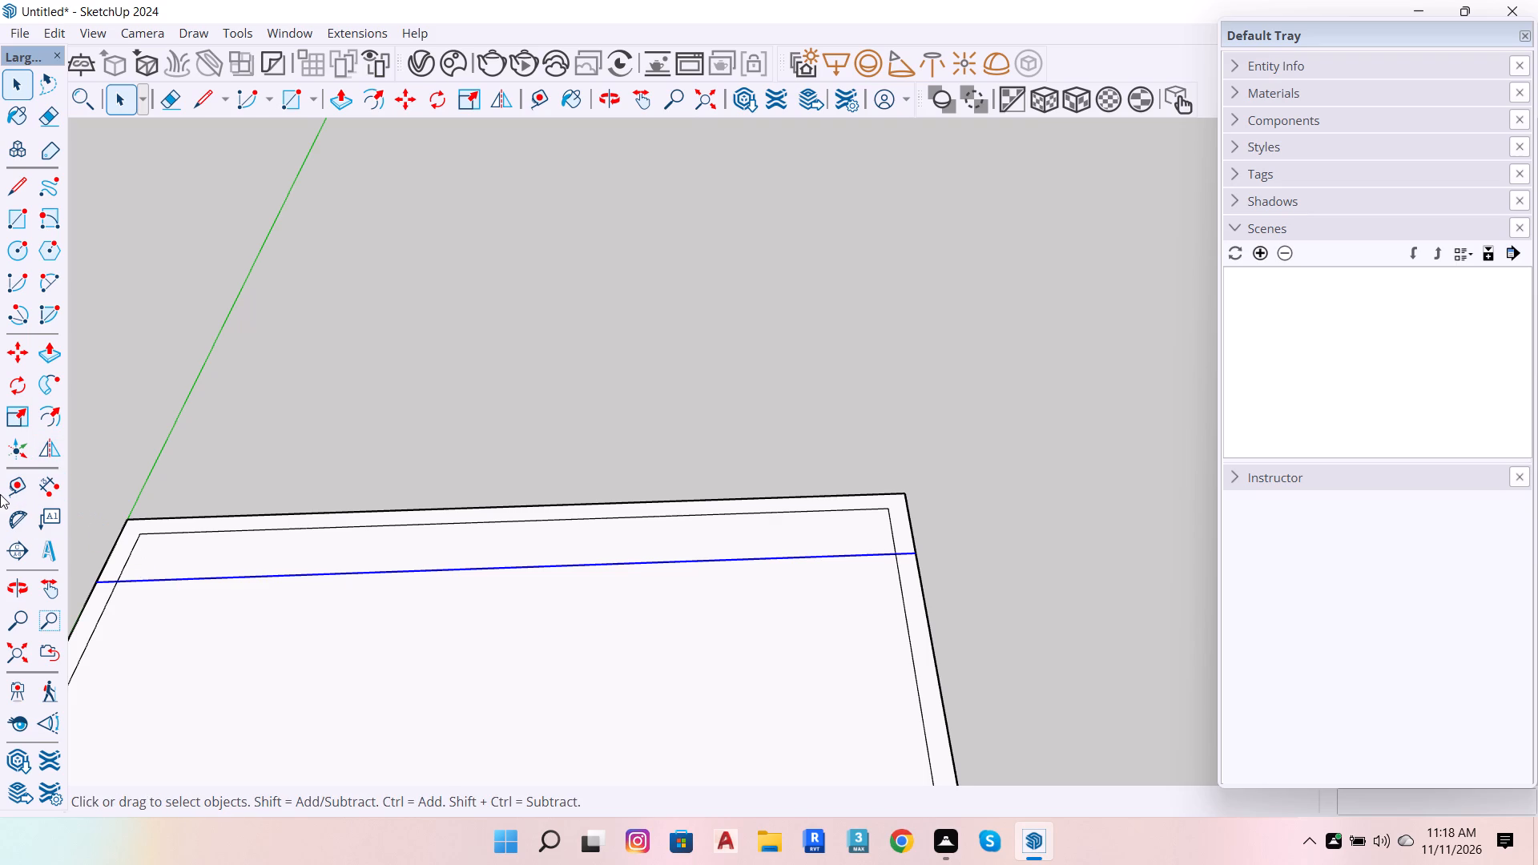
{"action": "left_click", "coordinate": [0, 494]}
{"action": "left_click", "coordinate": [15, 486]}
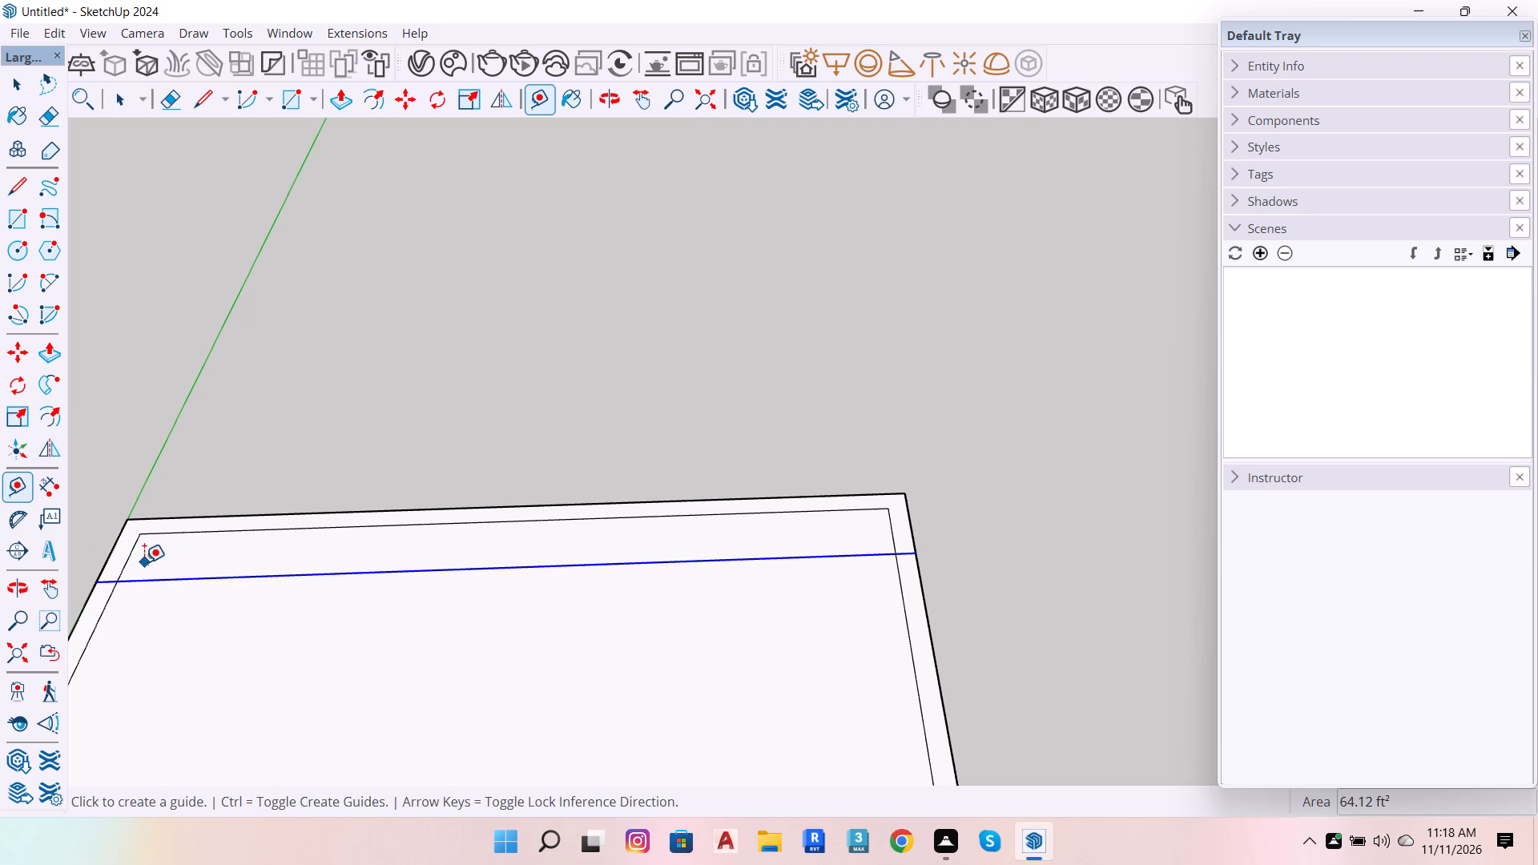
{"action": "left_click", "coordinate": [134, 555]}
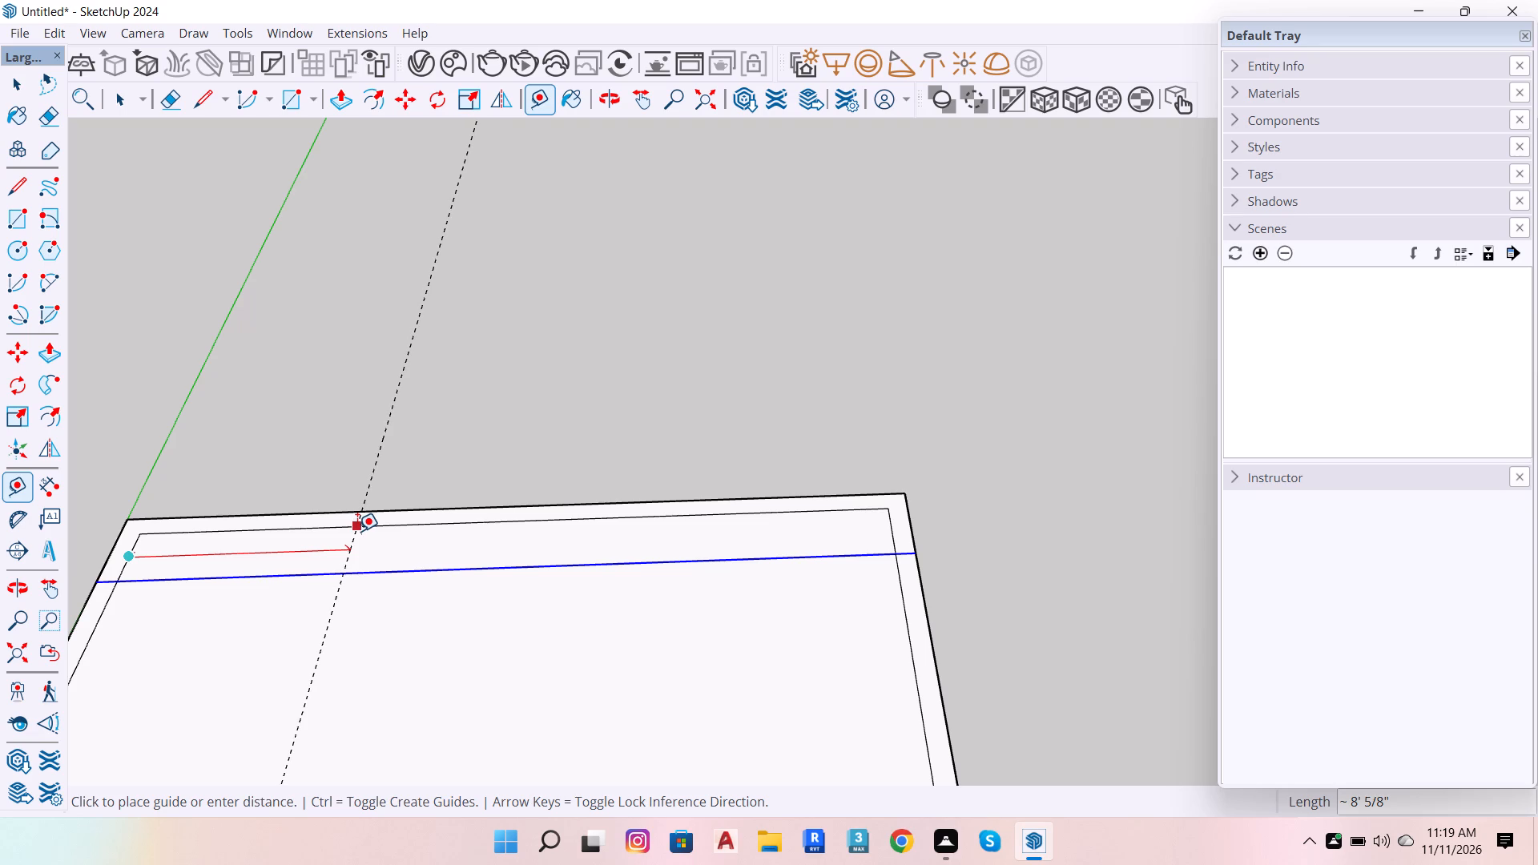
{"action": "type", "text": "12'"}
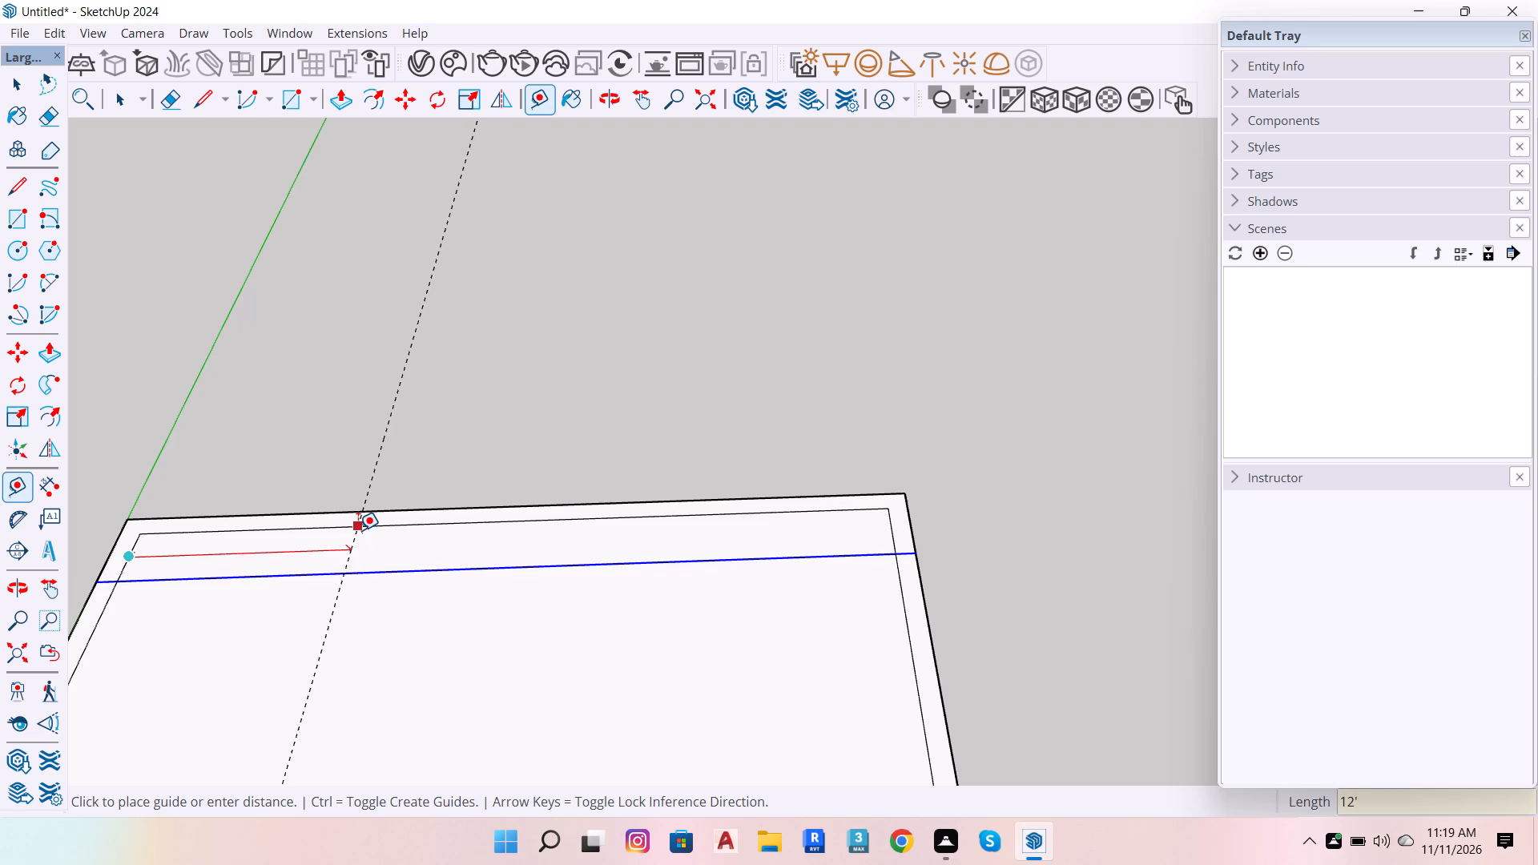
{"action": "key", "text": "6"}
{"action": "key", "text": "Return"}
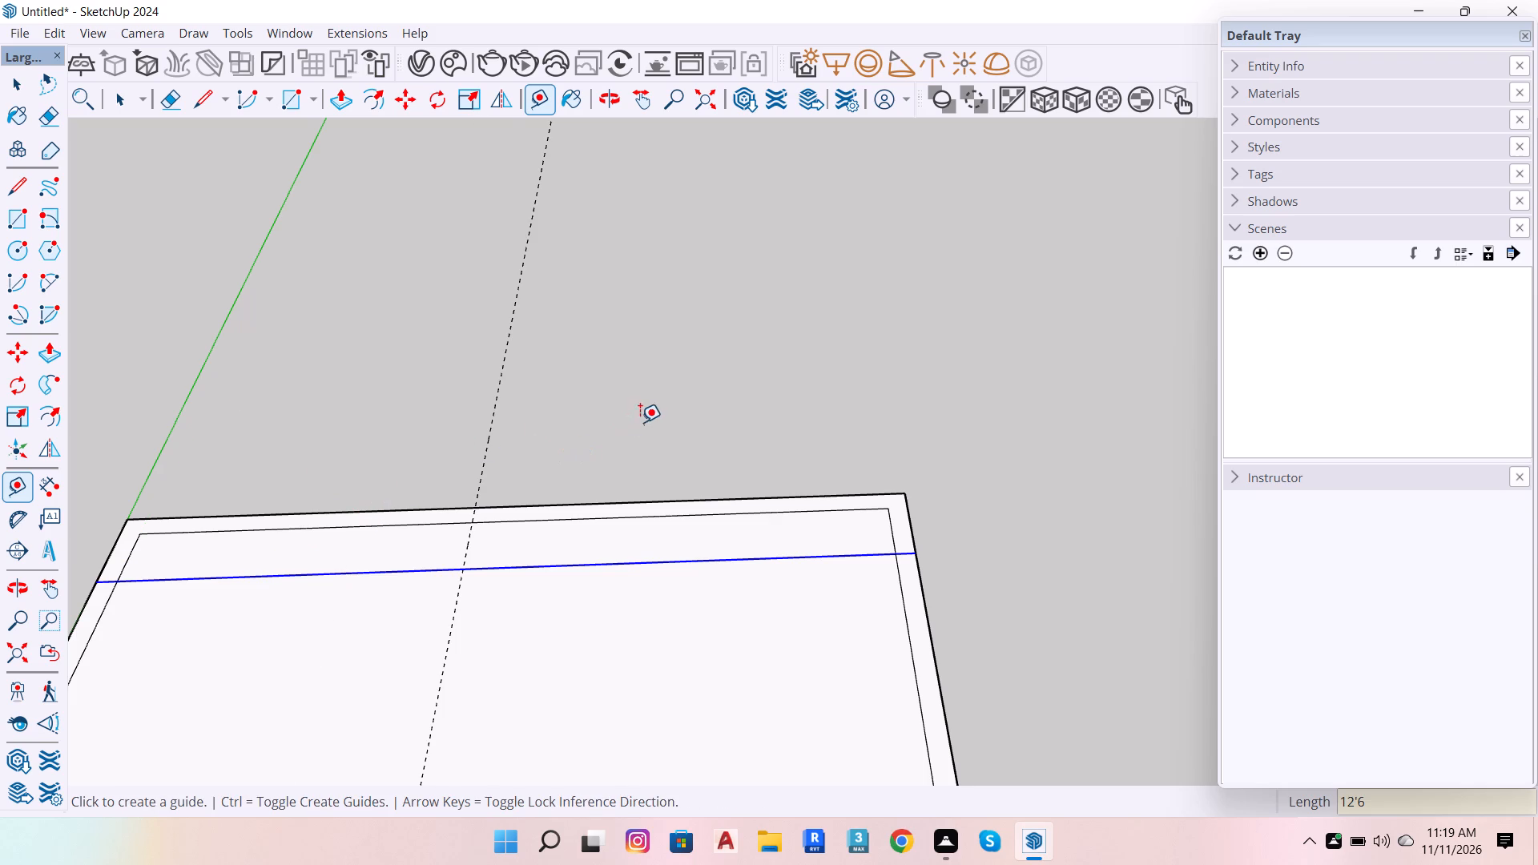
Add two parallel guides 9 inches and 4.5 inches from the 12'6" guide, on the side away from the green axis.
{"action": "left_click", "coordinate": [481, 469]}
{"action": "key", "text": "9"}
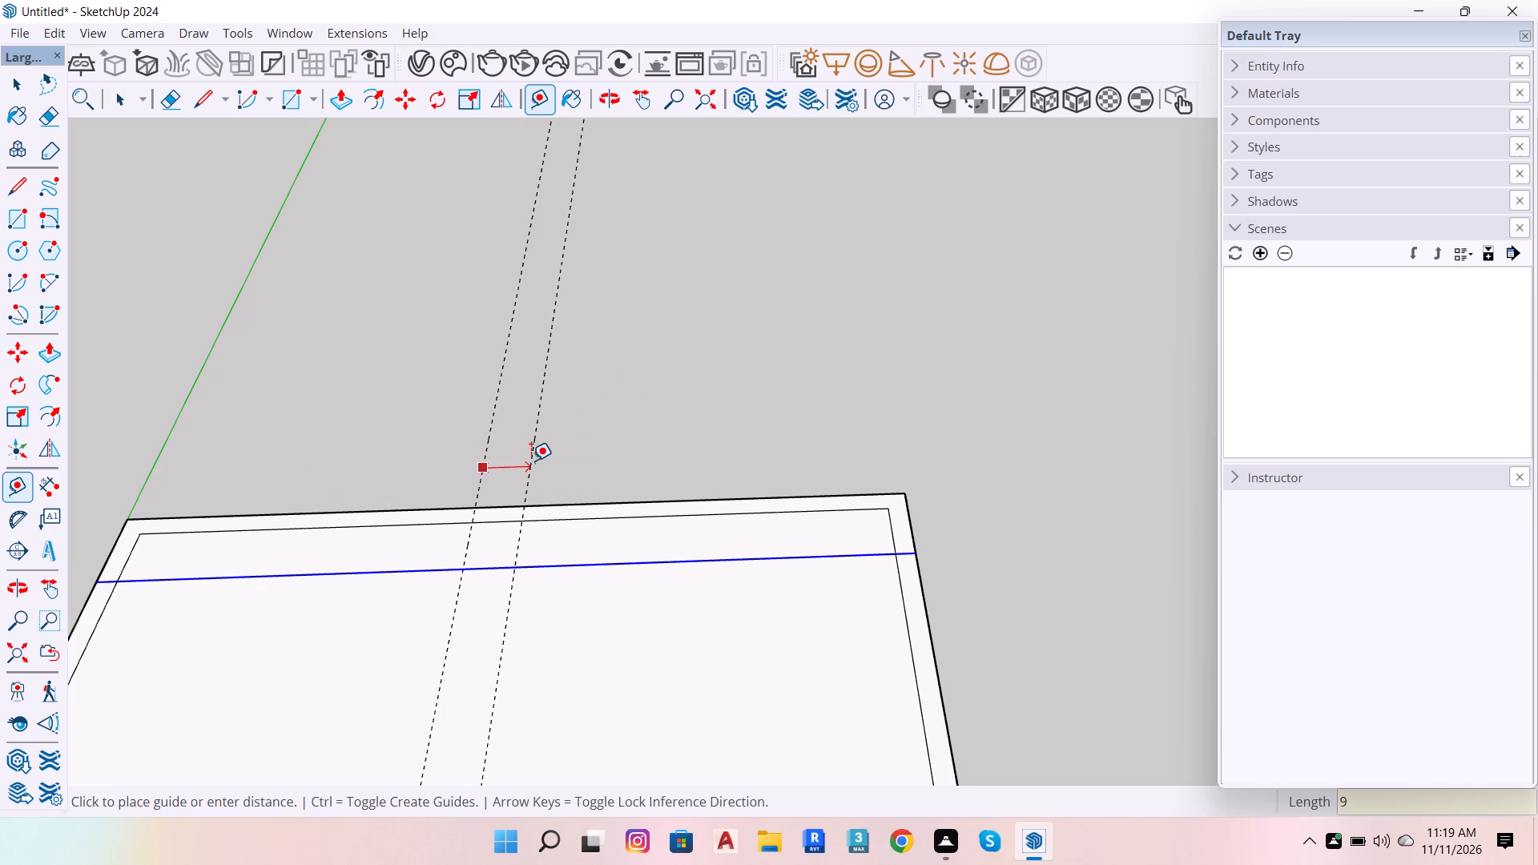
{"action": "key", "text": "Return"}
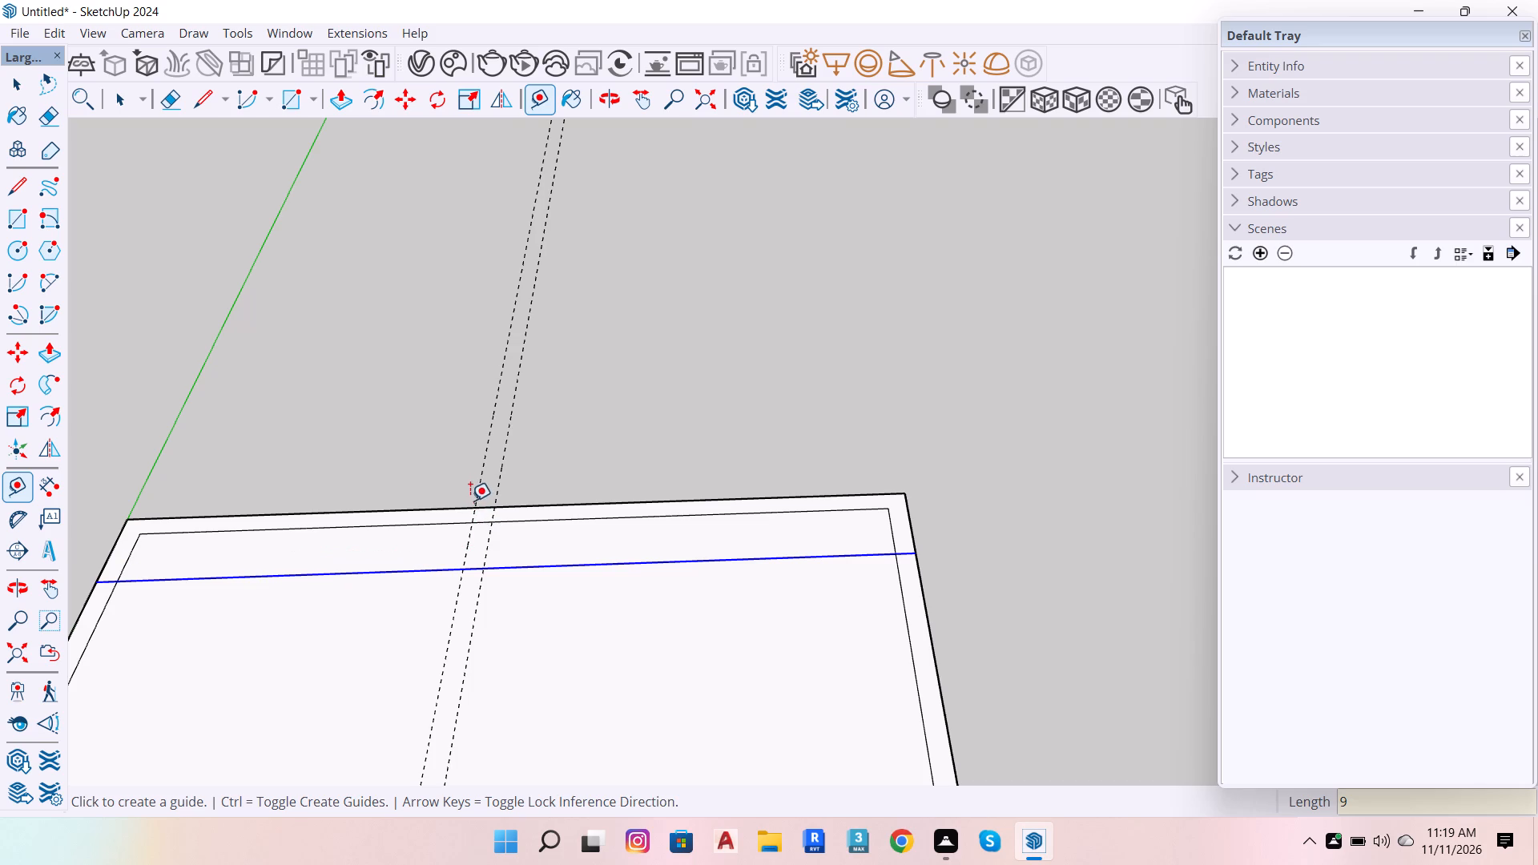
{"action": "left_click", "coordinate": [476, 482]}
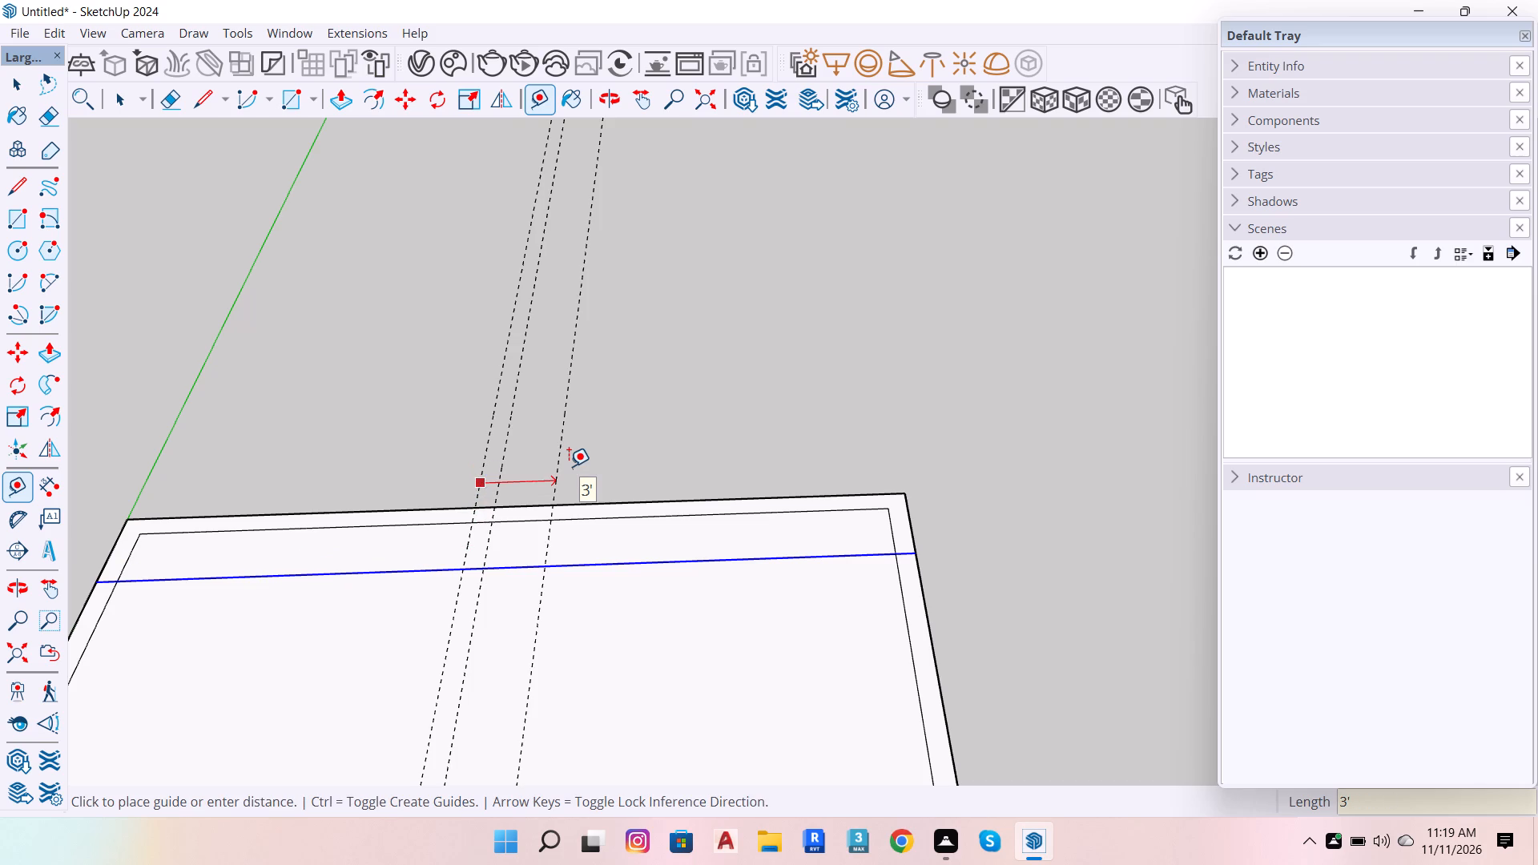
{"action": "type", "text": "4.5"}
{"action": "key", "text": "Return"}
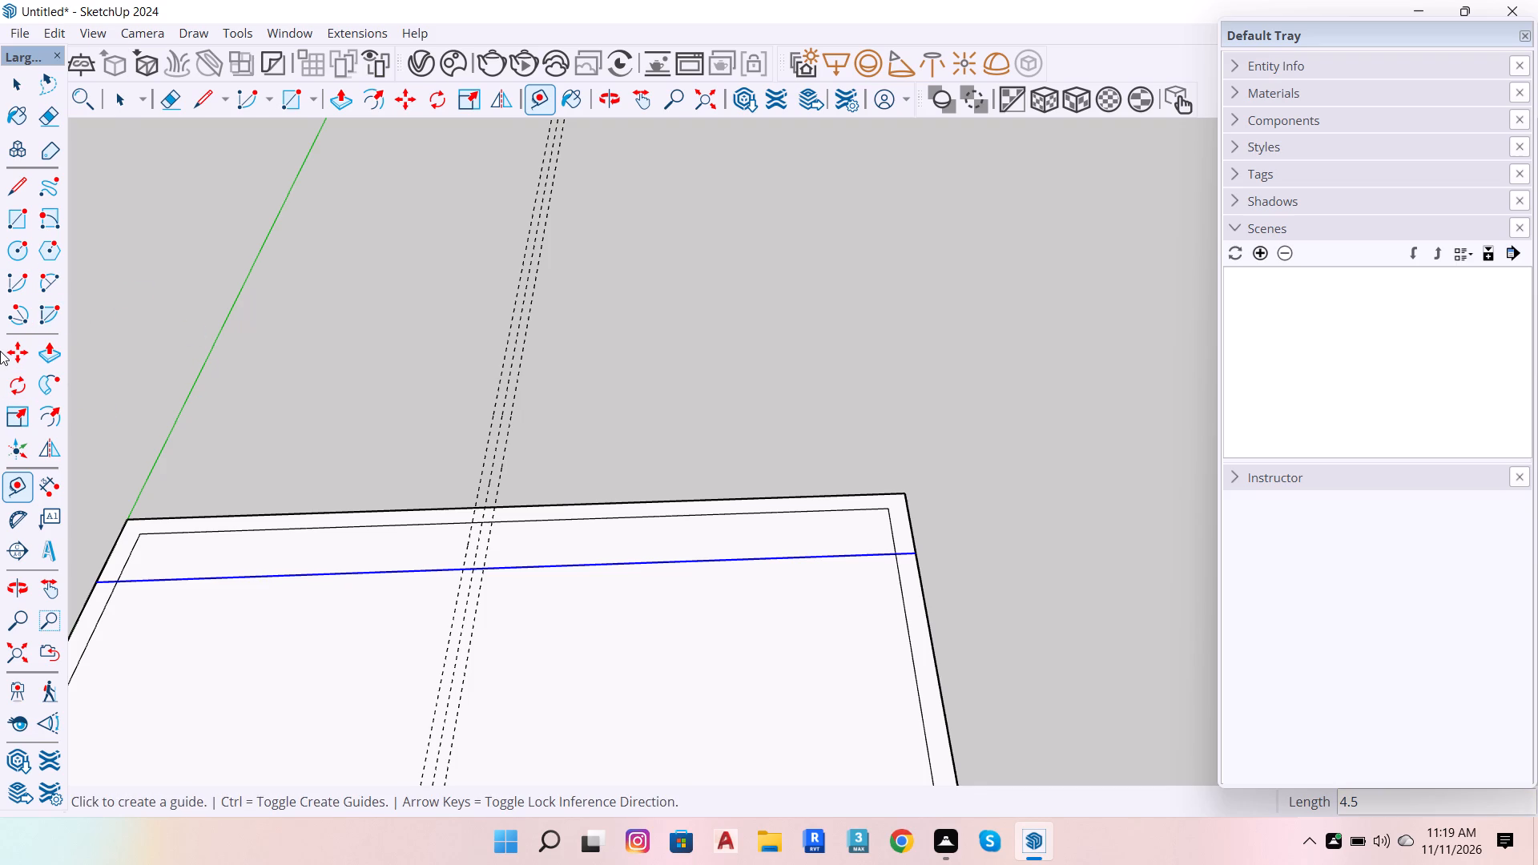
Draw two edges along the 12'6" and 9-inch guides from the far wall to the line 3' inward, outlining a 9-inch wall stub.
{"action": "left_click", "coordinate": [18, 198]}
{"action": "scroll", "coordinate": [517, 504], "scroll_direction": "up", "scroll_amount": 4}
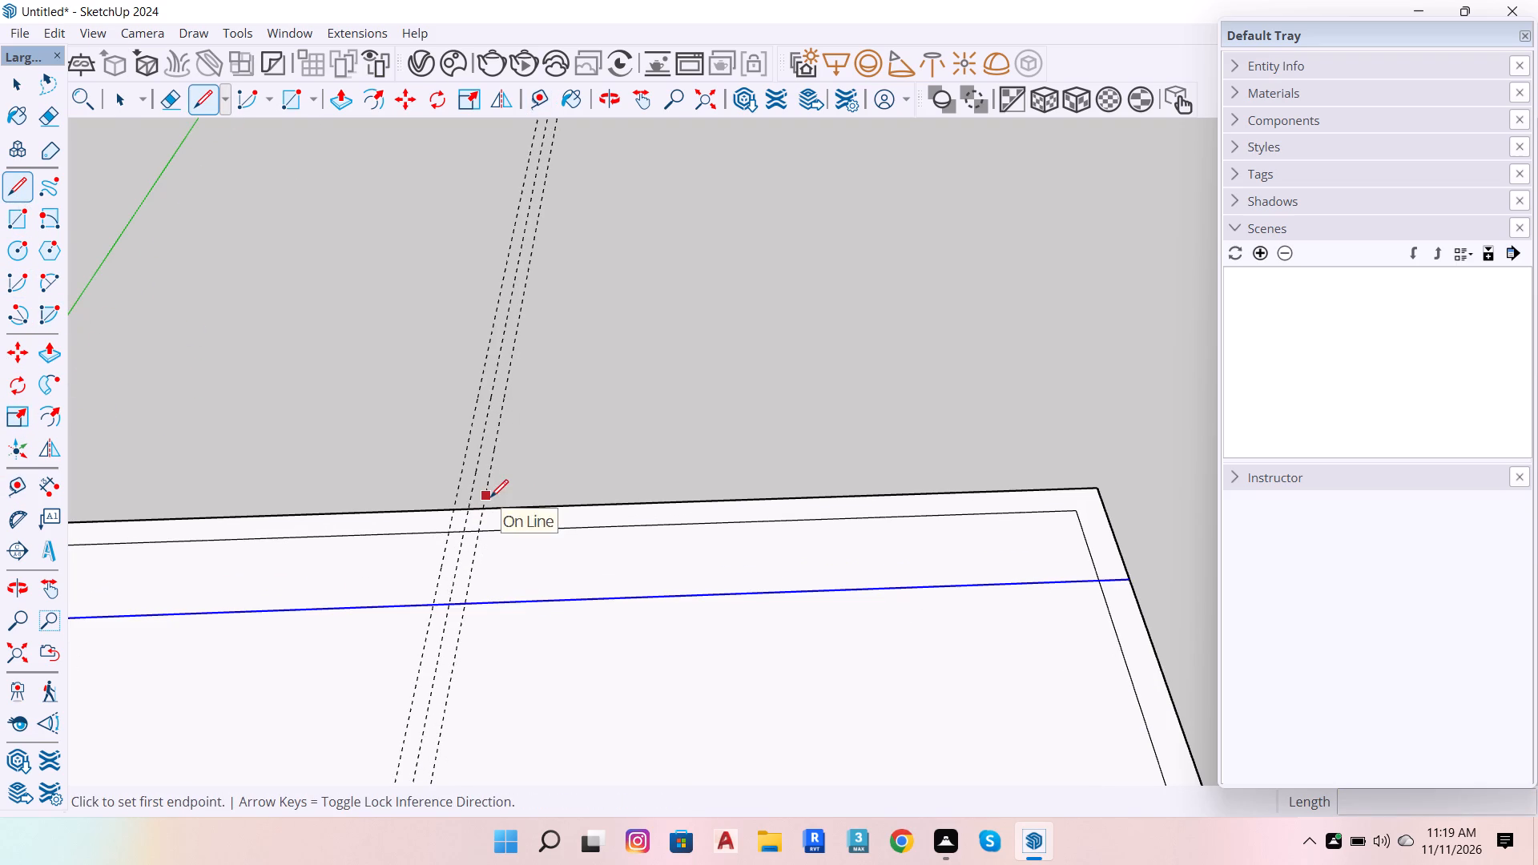
{"action": "left_click", "coordinate": [485, 505]}
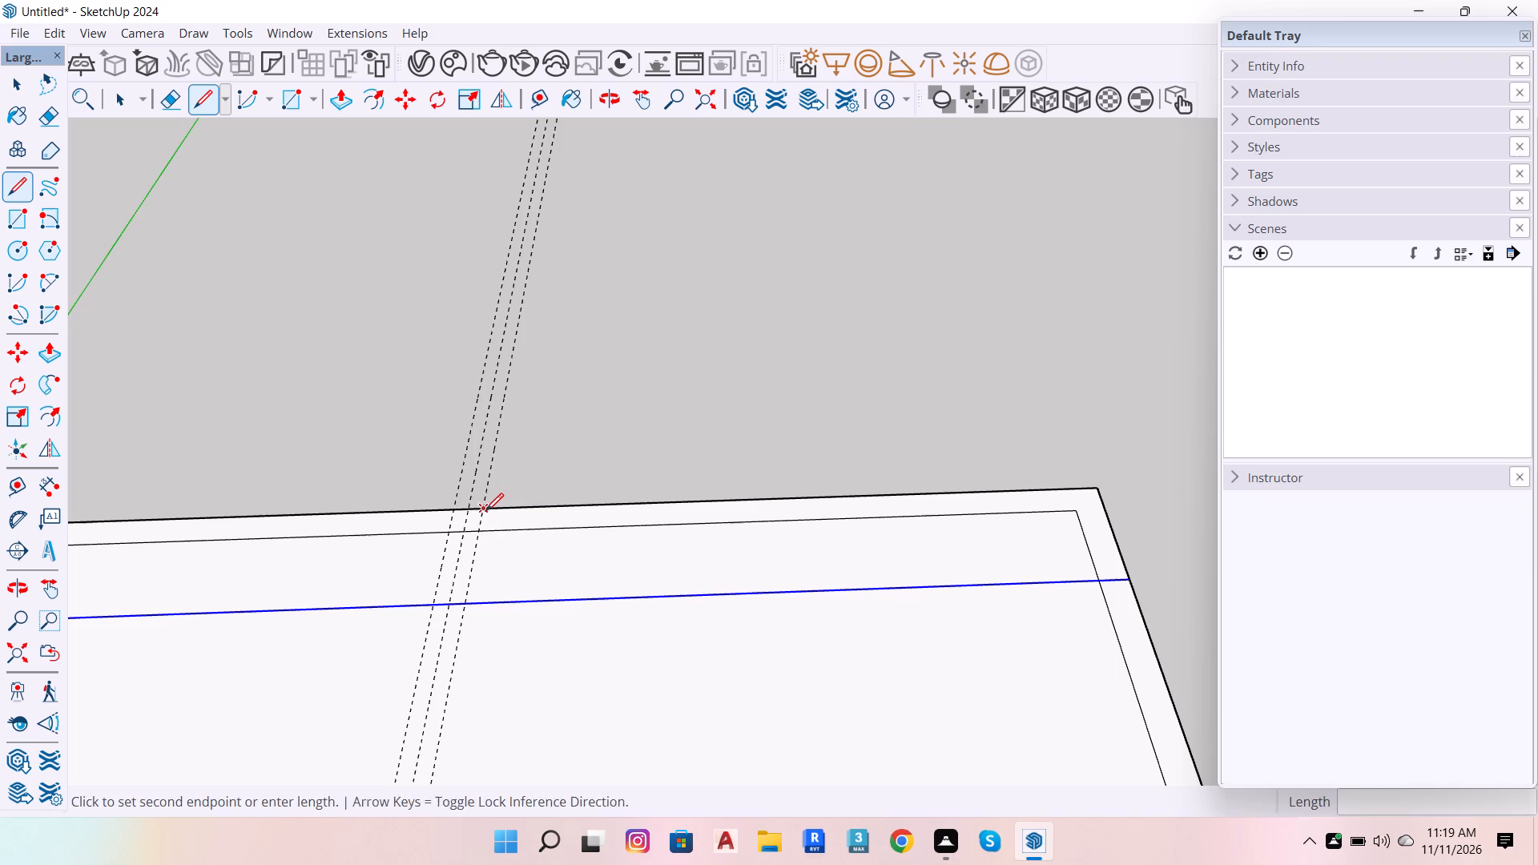
{"action": "left_click", "coordinate": [469, 604]}
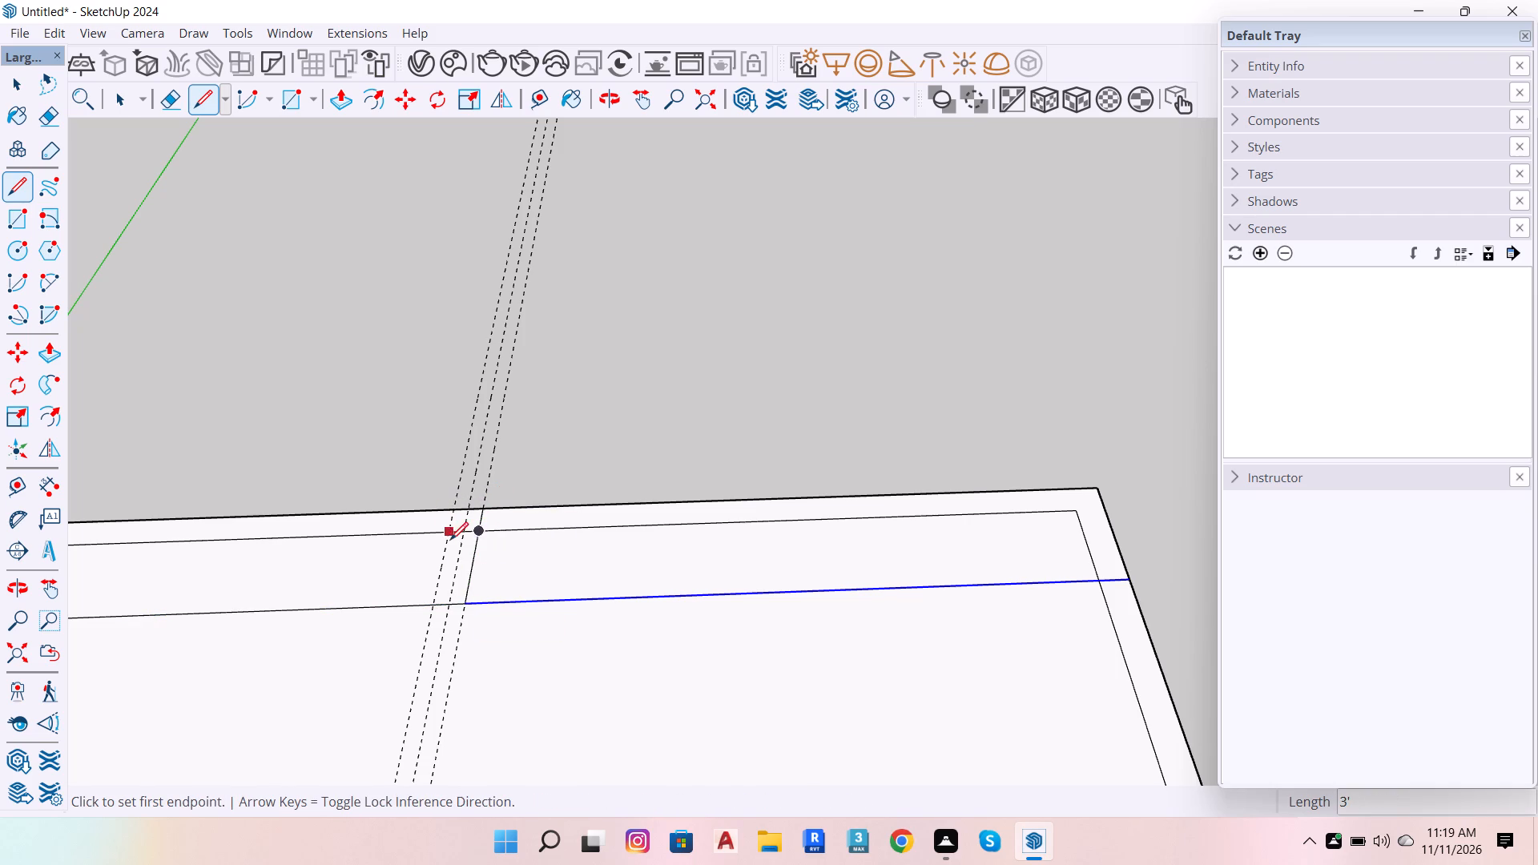
{"action": "left_click", "coordinate": [445, 537]}
{"action": "left_click", "coordinate": [430, 604]}
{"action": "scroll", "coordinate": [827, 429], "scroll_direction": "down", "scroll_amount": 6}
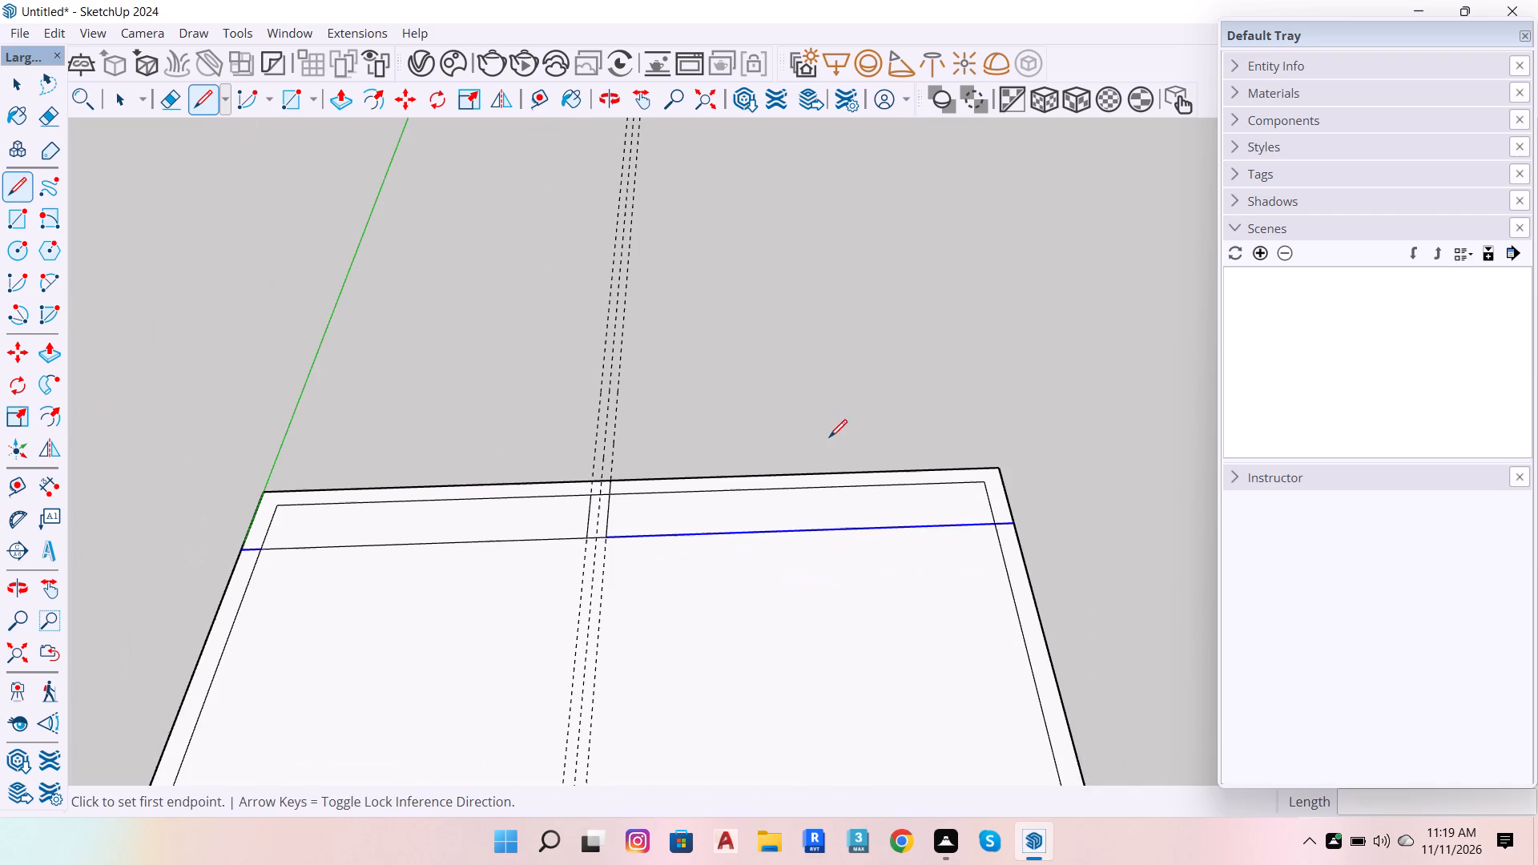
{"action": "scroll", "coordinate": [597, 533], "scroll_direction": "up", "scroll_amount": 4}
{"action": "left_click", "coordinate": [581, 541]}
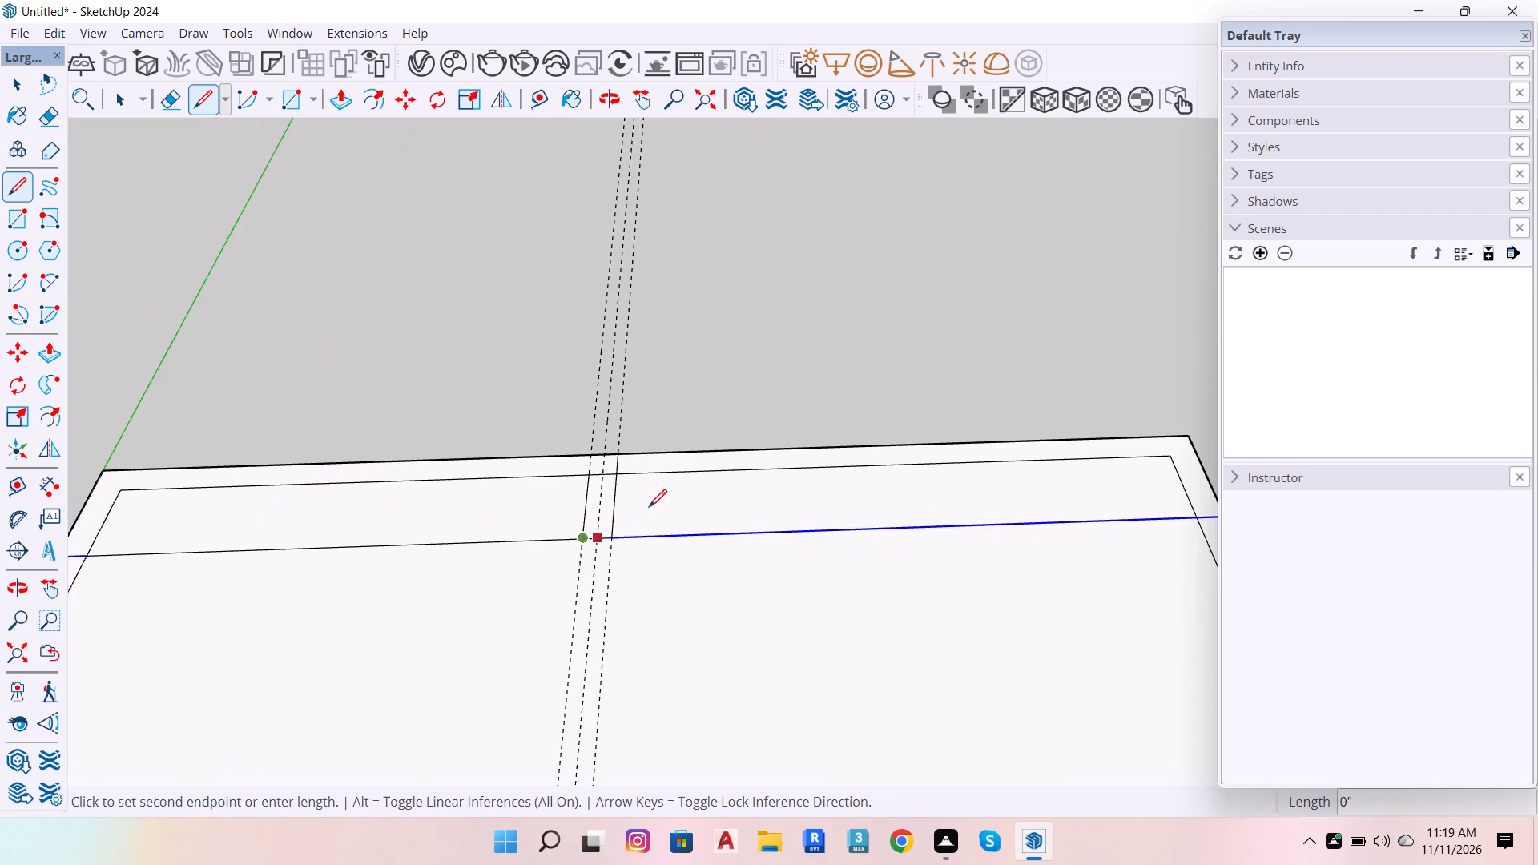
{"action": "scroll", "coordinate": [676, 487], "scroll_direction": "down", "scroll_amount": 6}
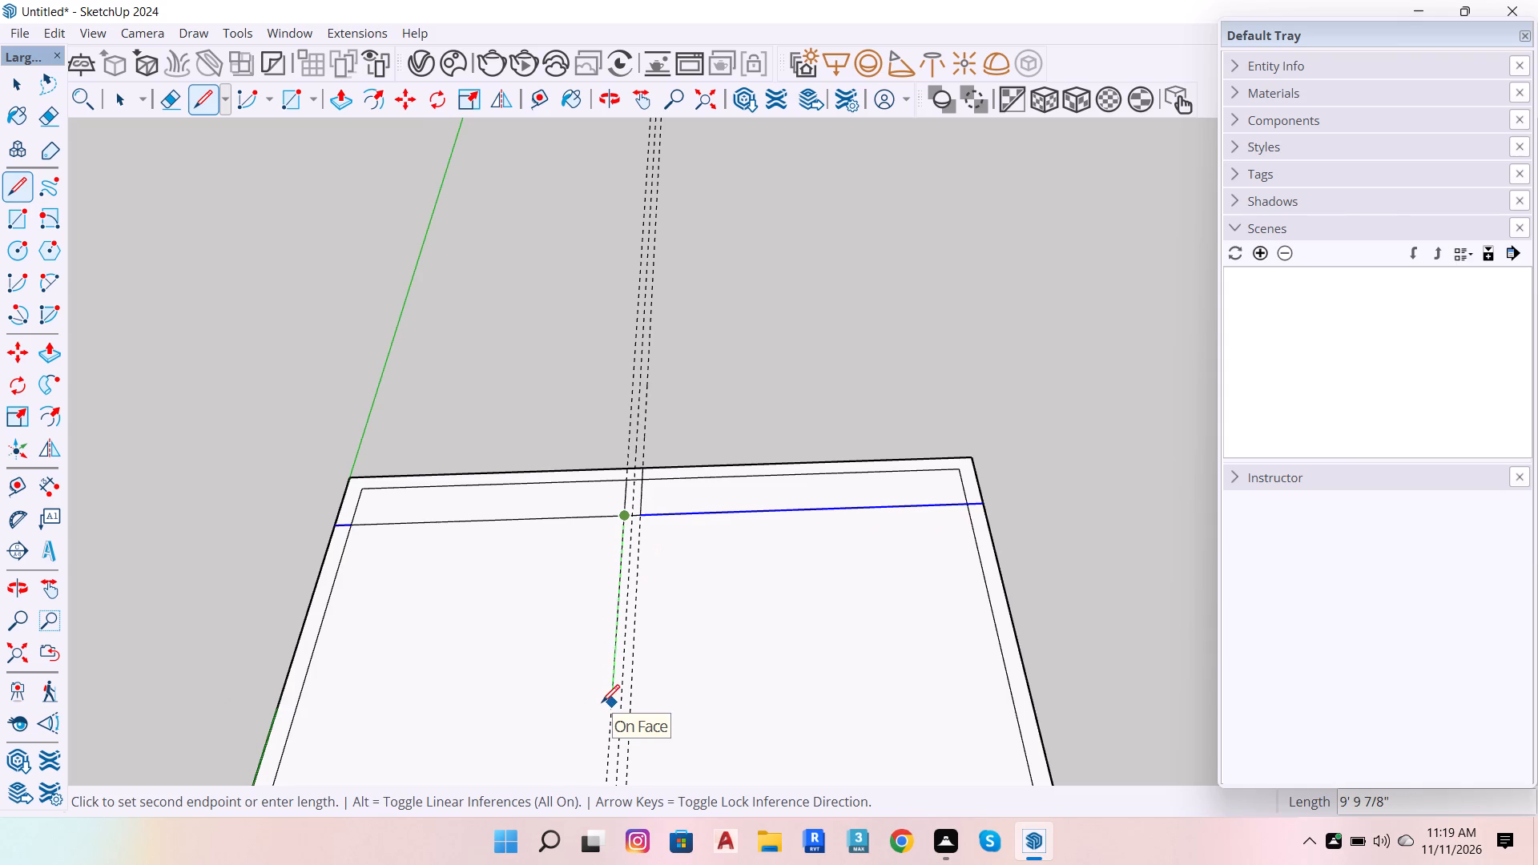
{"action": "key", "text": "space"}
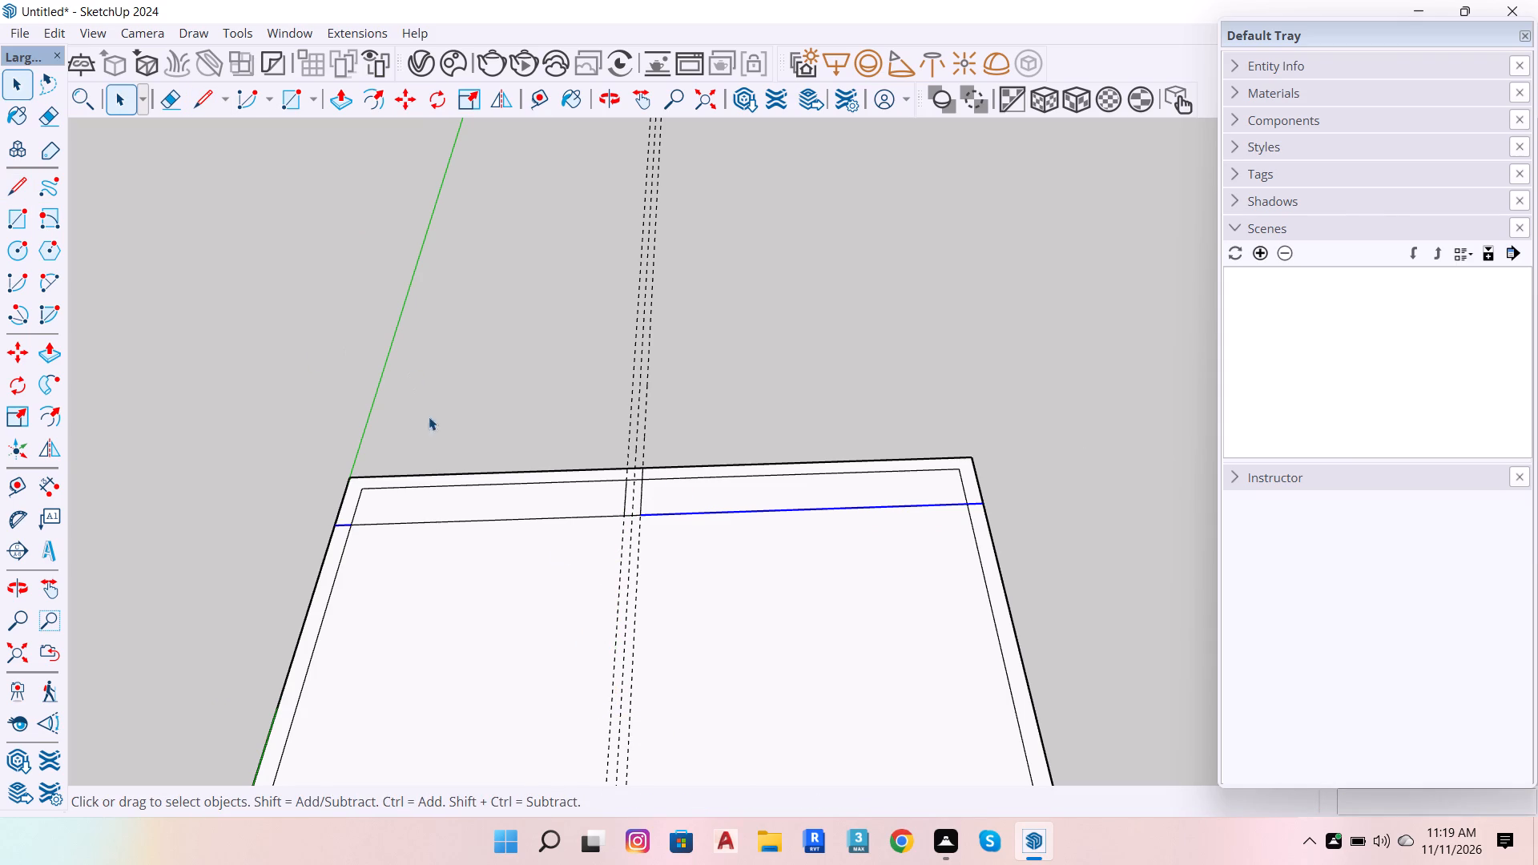
Erase the pieces of the 3' line between the green-axis side wall's outer edge and the wall stub.
{"action": "scroll", "coordinate": [374, 515], "scroll_direction": "up", "scroll_amount": 7}
{"action": "key", "text": "e"}
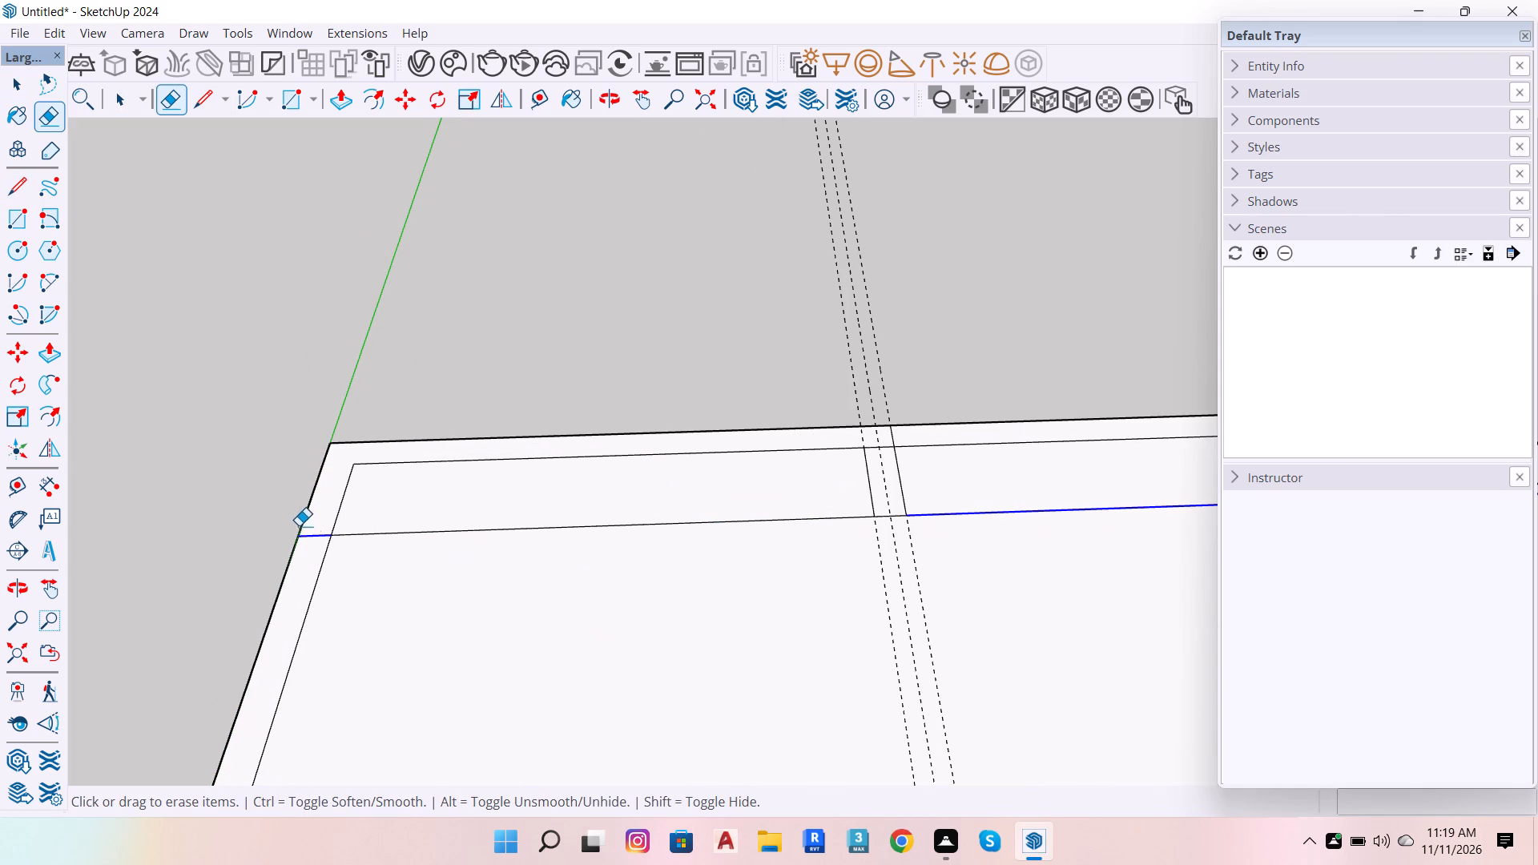
{"action": "left_click_drag", "start_coordinate": [310, 530], "coordinate": [312, 537]}
{"action": "key", "text": "space"}
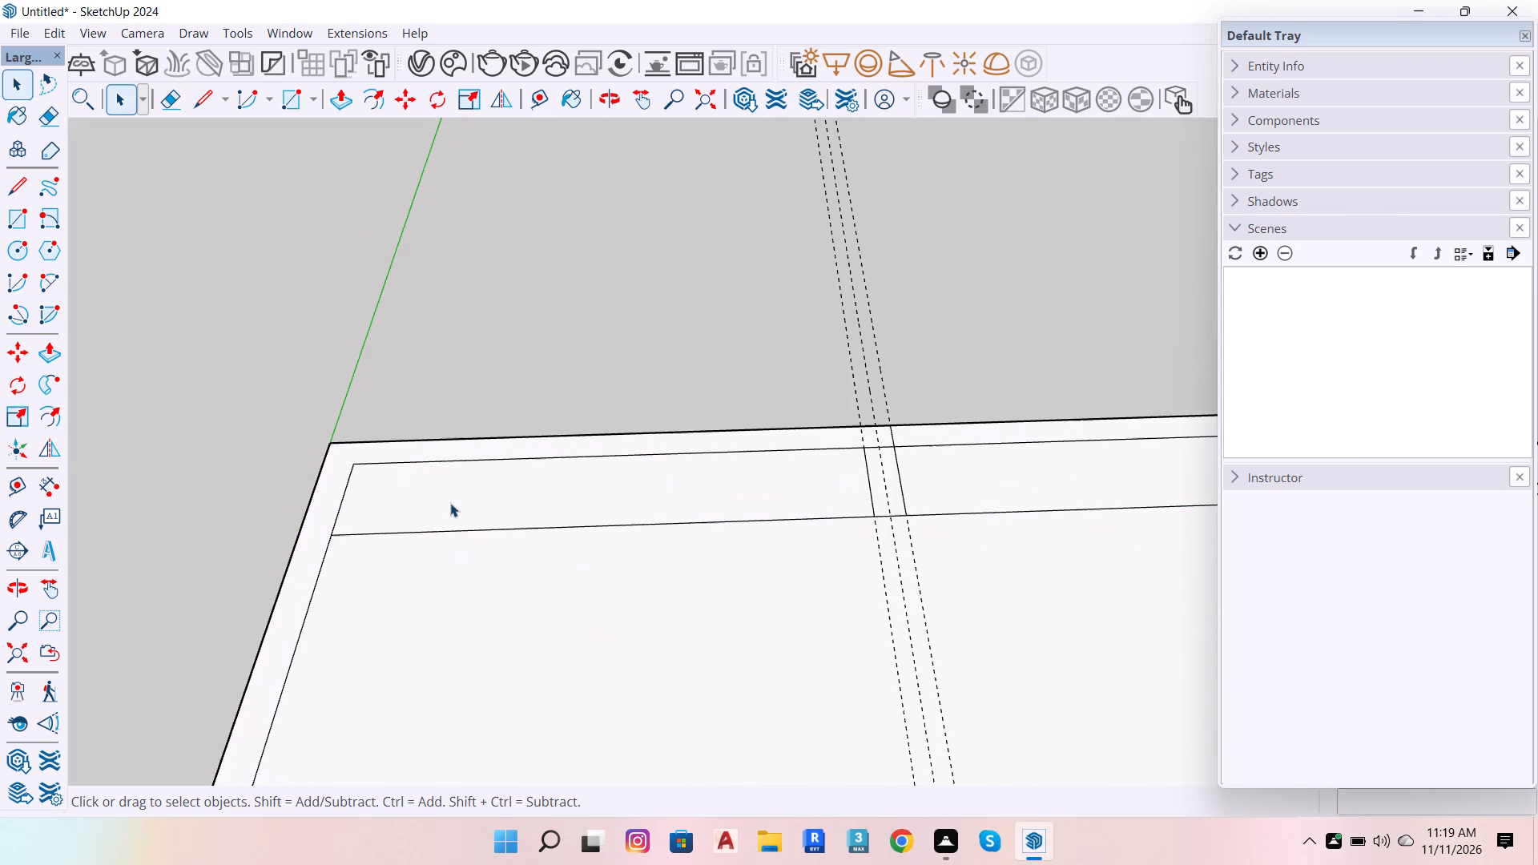
{"action": "key", "text": "e"}
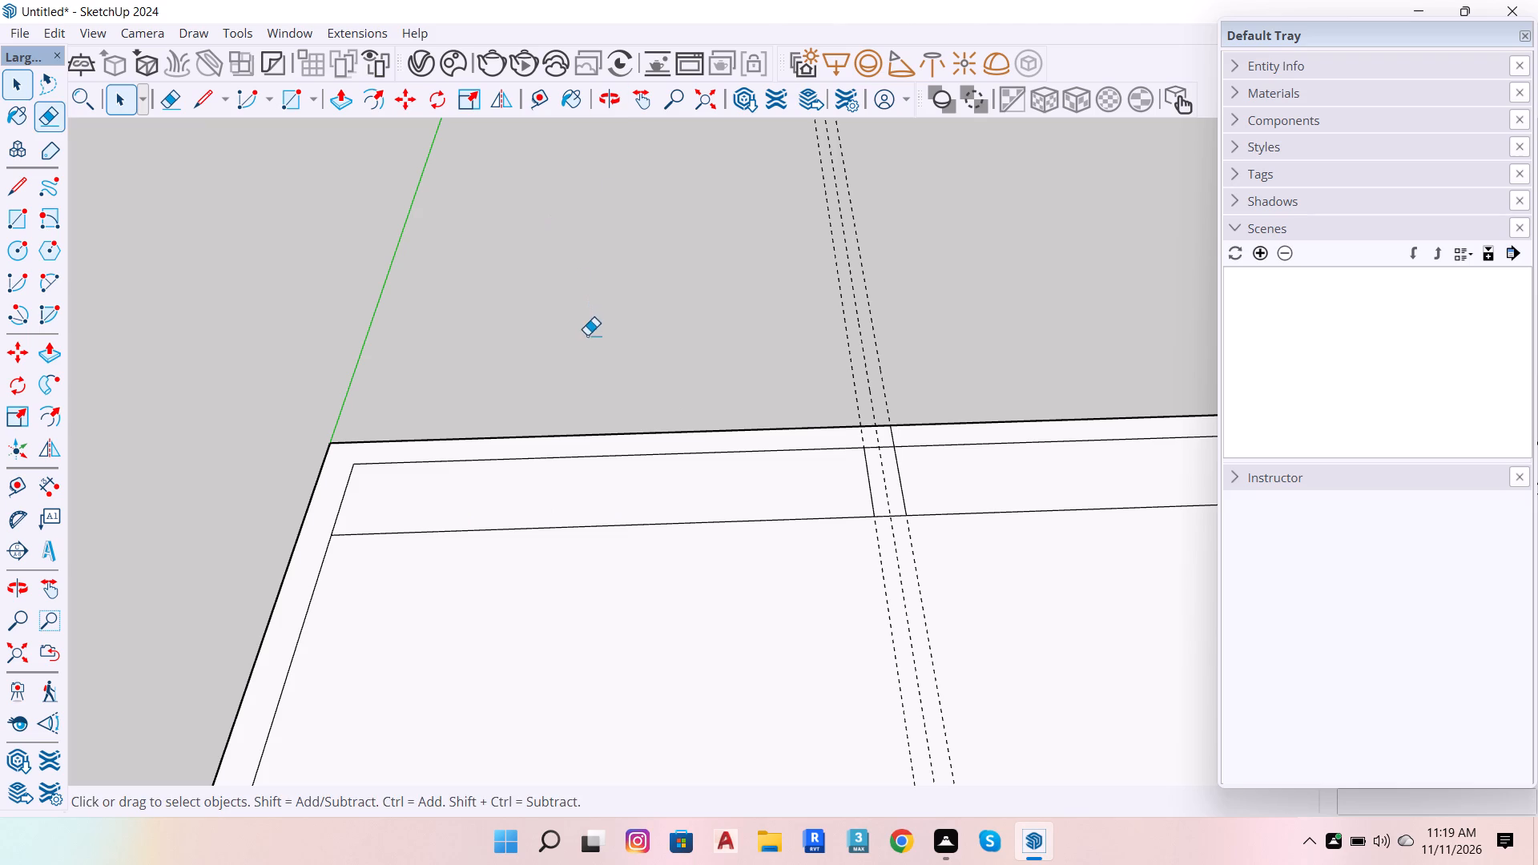
{"action": "left_click_drag", "start_coordinate": [674, 508], "coordinate": [686, 535]}
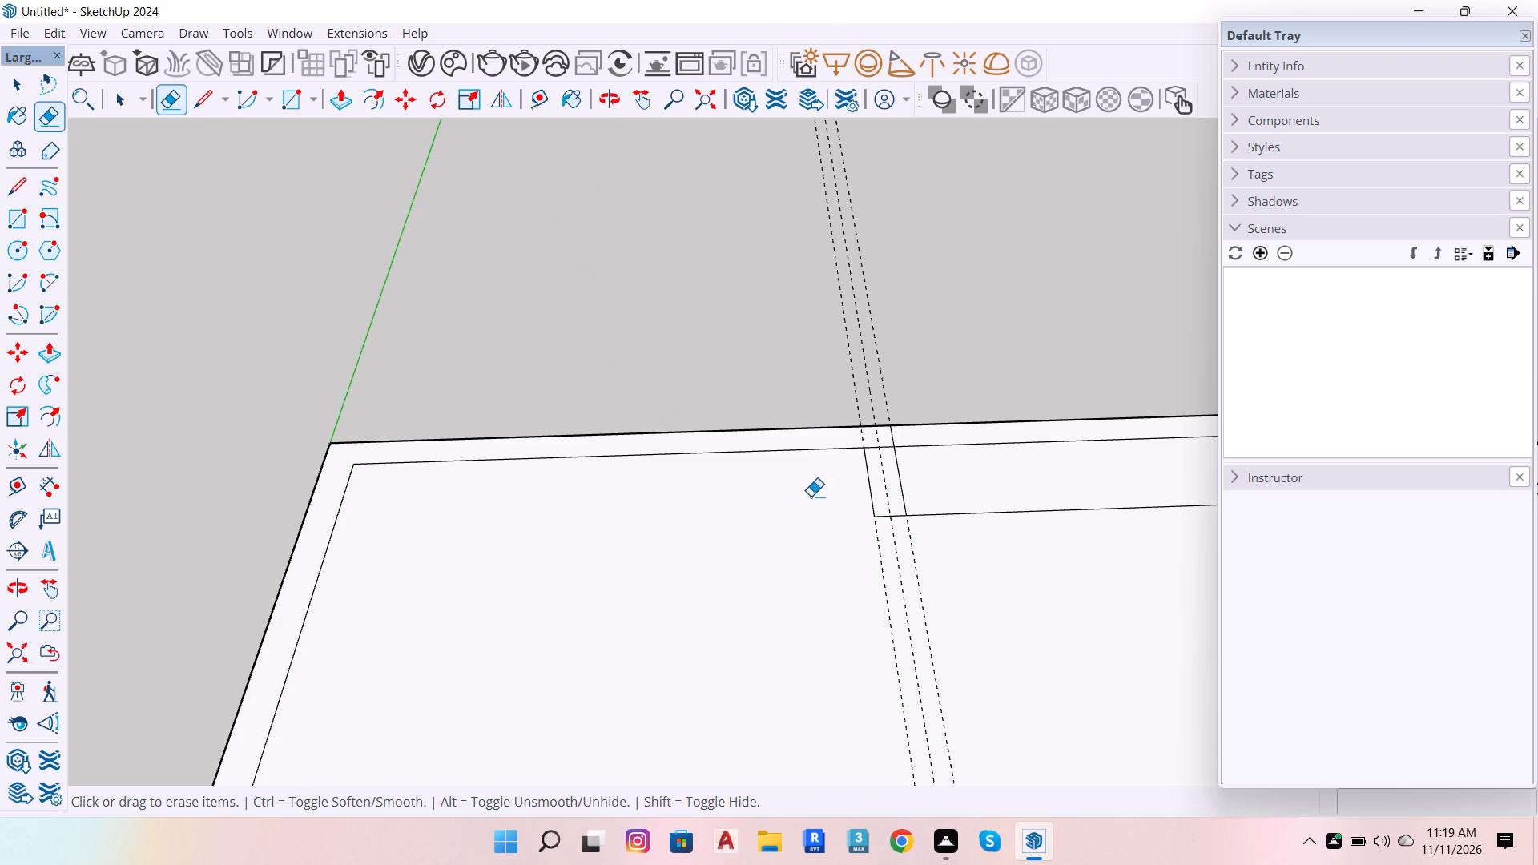
Erase the 9-inch offset guide.
{"action": "scroll", "coordinate": [896, 457], "scroll_direction": "up", "scroll_amount": 1}
{"action": "left_click", "coordinate": [878, 355]}
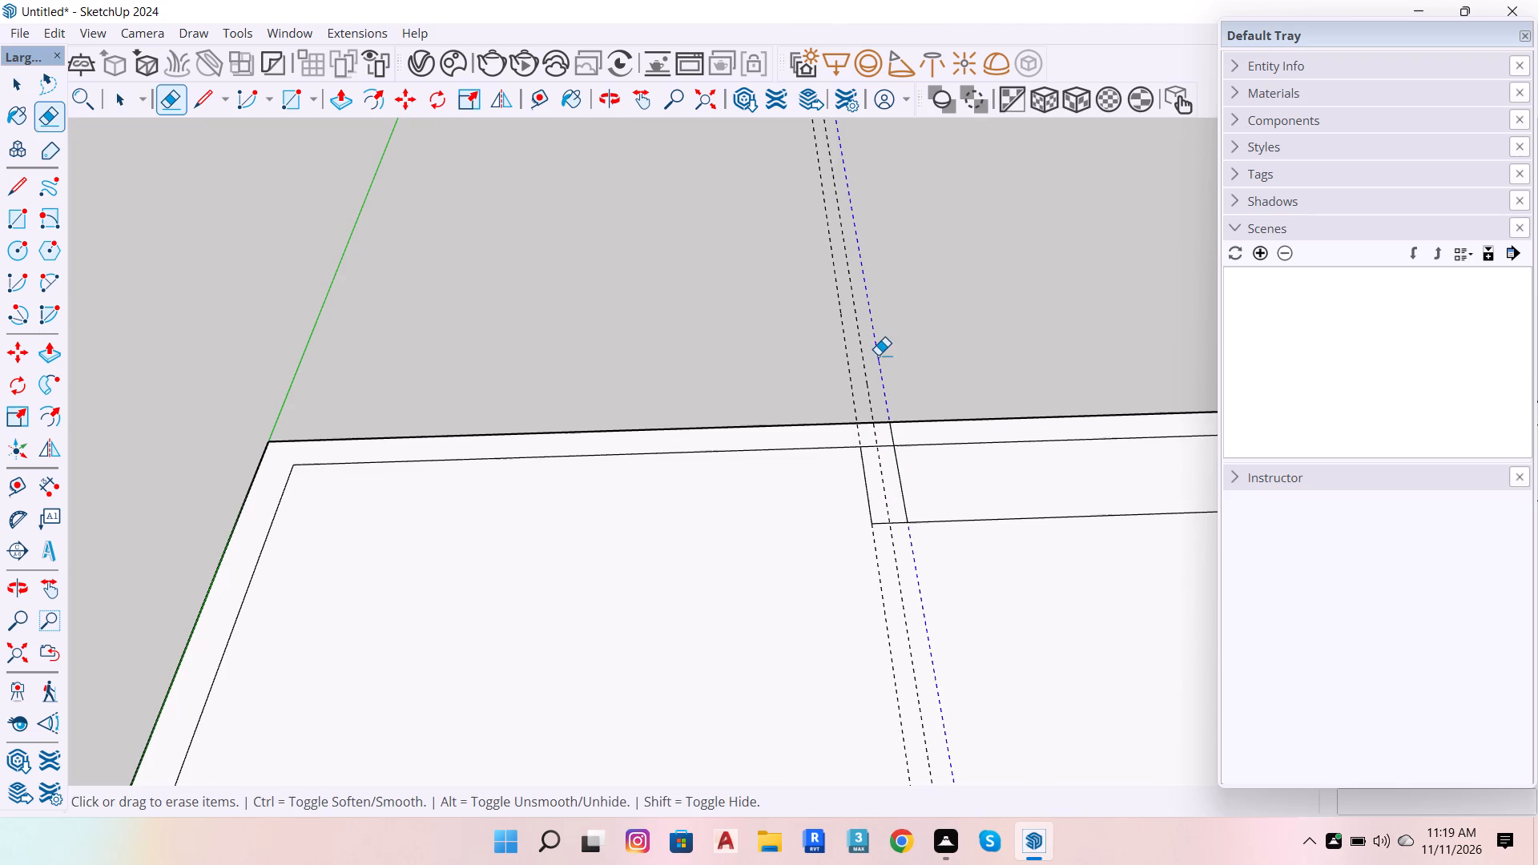
Erase the leftover edges where the 9-inch stub meets the far wall, so the two wall areas join.
{"action": "scroll", "coordinate": [743, 512], "scroll_direction": "down", "scroll_amount": 5}
{"action": "scroll", "coordinate": [880, 577], "scroll_direction": "up", "scroll_amount": 1}
{"action": "scroll", "coordinate": [852, 445], "scroll_direction": "up", "scroll_amount": 3}
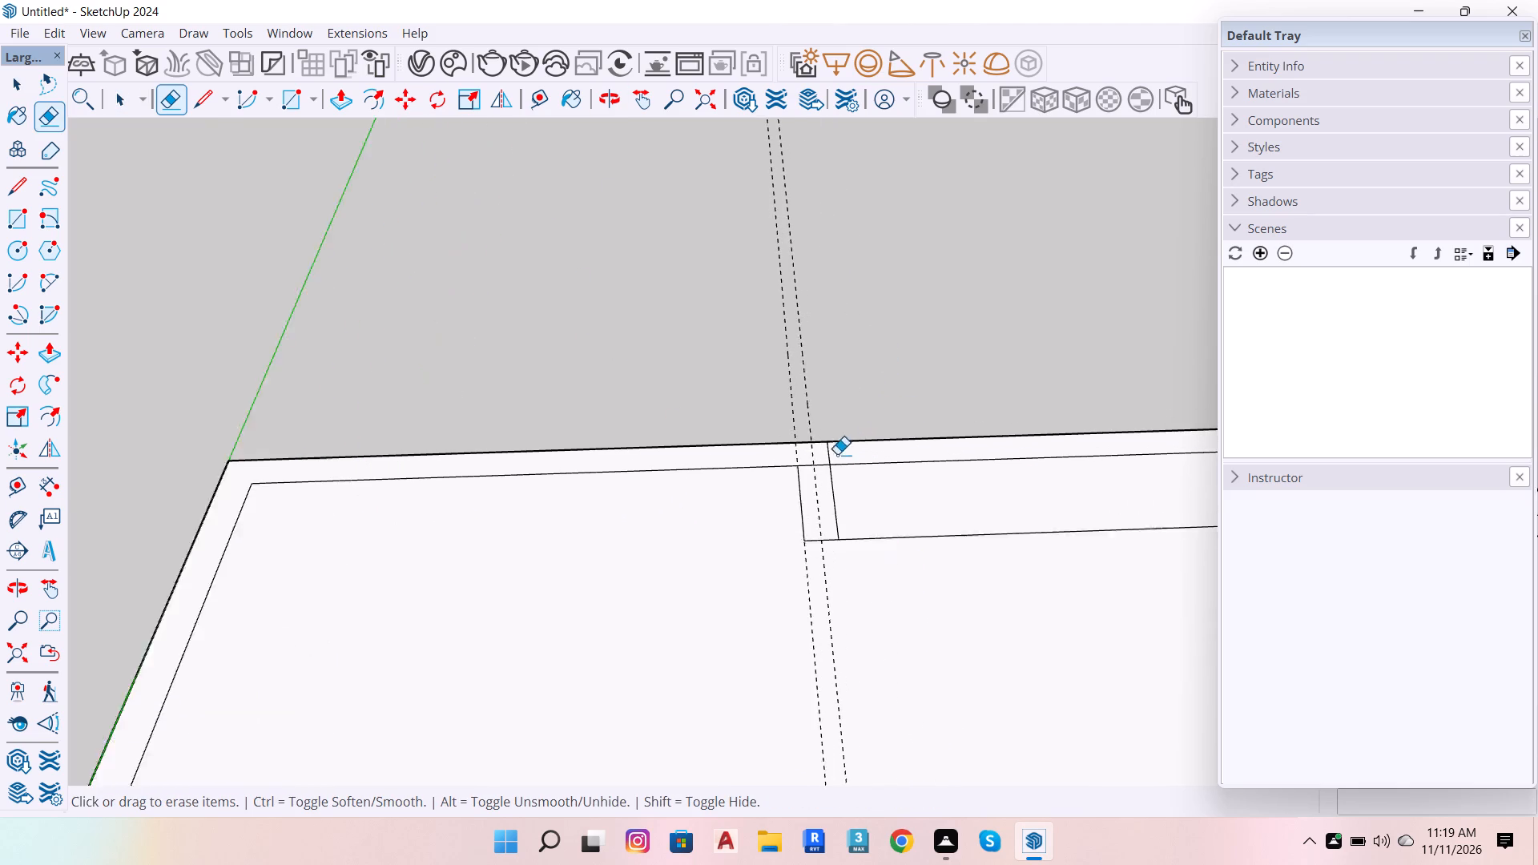
{"action": "scroll", "coordinate": [837, 454], "scroll_direction": "up", "scroll_amount": 3}
{"action": "left_click_drag", "start_coordinate": [814, 462], "coordinate": [811, 473]}
{"action": "left_click_drag", "start_coordinate": [819, 460], "coordinate": [843, 455]}
{"action": "scroll", "coordinate": [771, 404], "scroll_direction": "down", "scroll_amount": 7}
{"action": "scroll", "coordinate": [744, 522], "scroll_direction": "up", "scroll_amount": 5}
{"action": "key", "text": "space"}
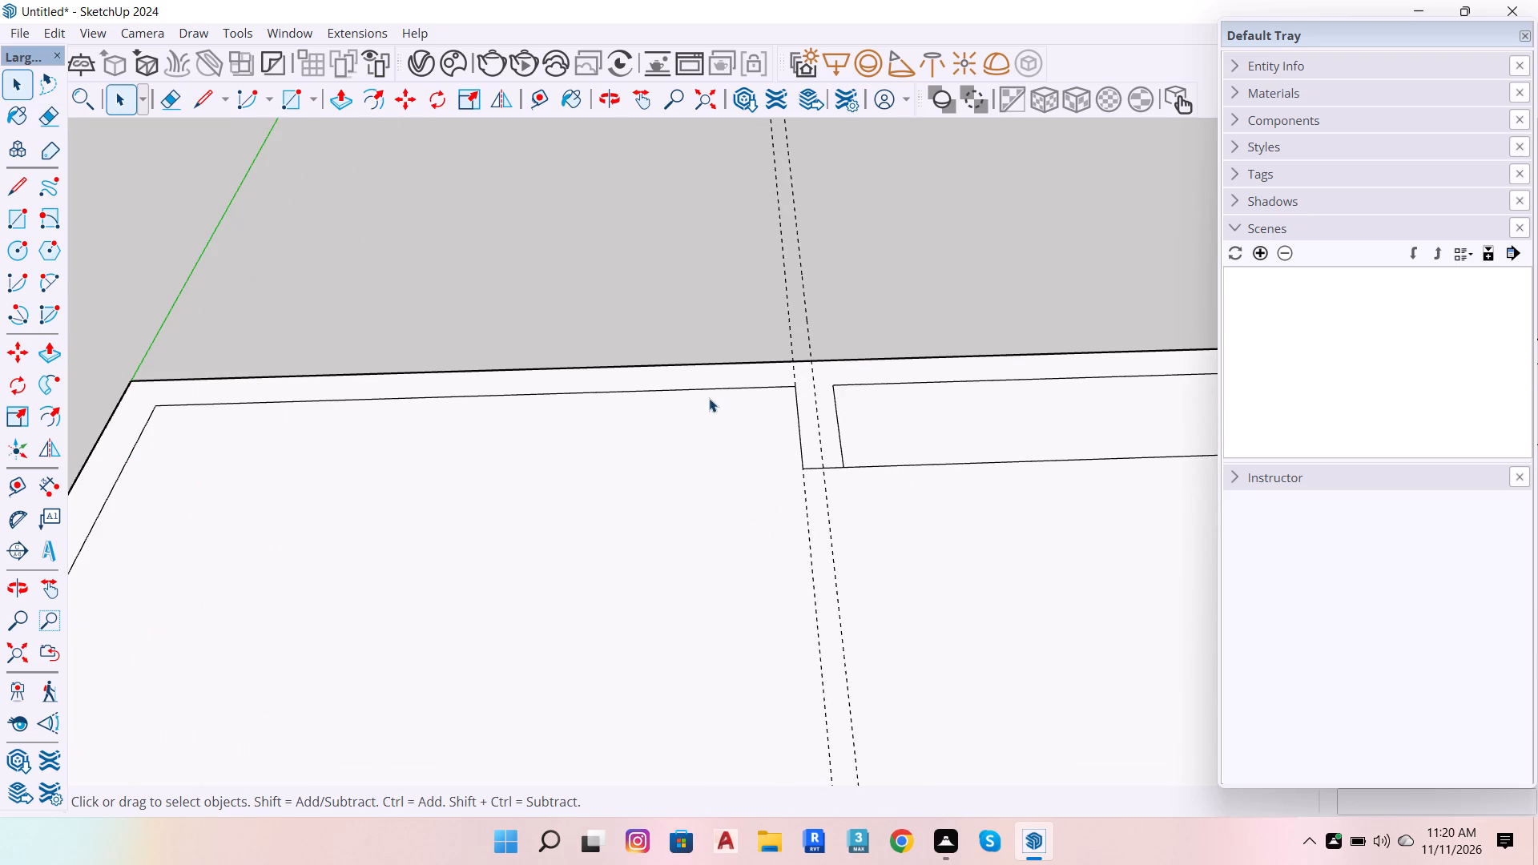
Place a guide 11' inward from the far wall's inner edge.
{"action": "key", "text": "t"}
{"action": "left_click", "coordinate": [725, 385]}
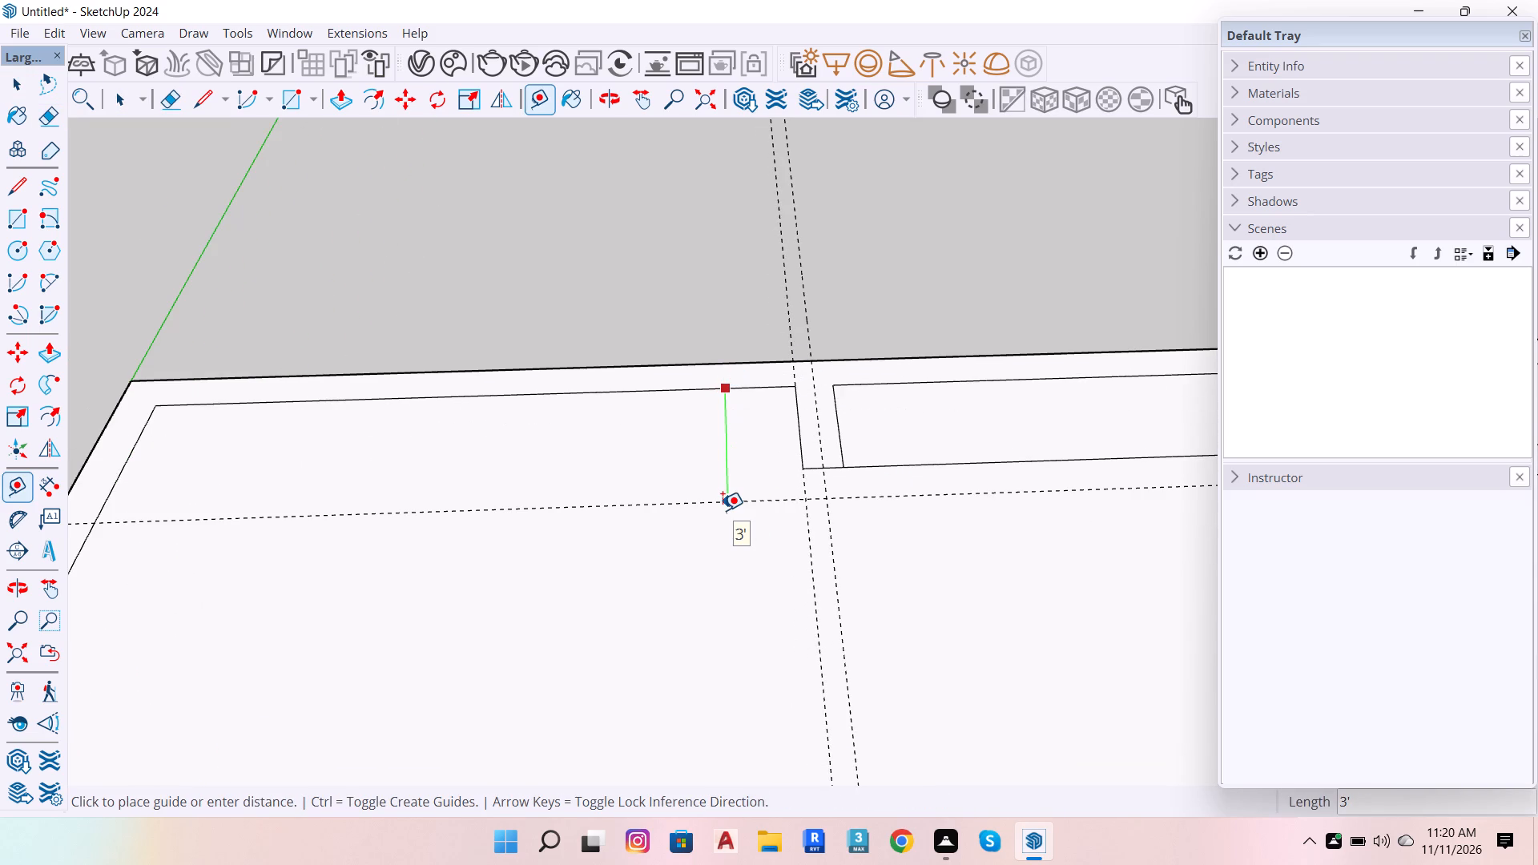
{"action": "type", "text": "11'"}
{"action": "key", "text": "Return"}
{"action": "scroll", "coordinate": [799, 261], "scroll_direction": "down", "scroll_amount": 7}
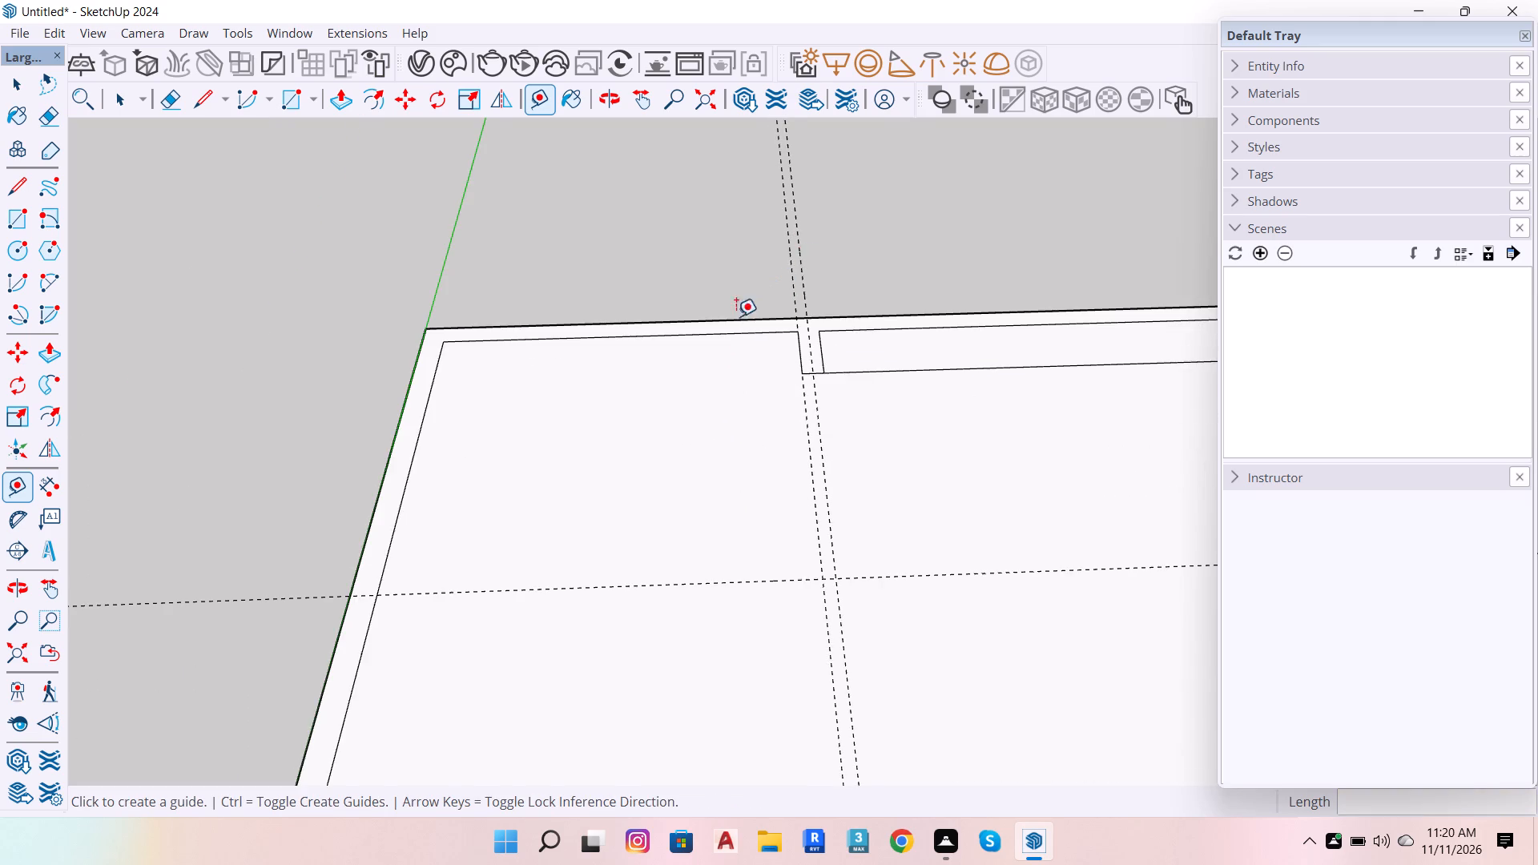
{"action": "scroll", "coordinate": [723, 330], "scroll_direction": "down", "scroll_amount": 1}
{"action": "scroll", "coordinate": [828, 341], "scroll_direction": "up", "scroll_amount": 4}
{"action": "key", "text": "space"}
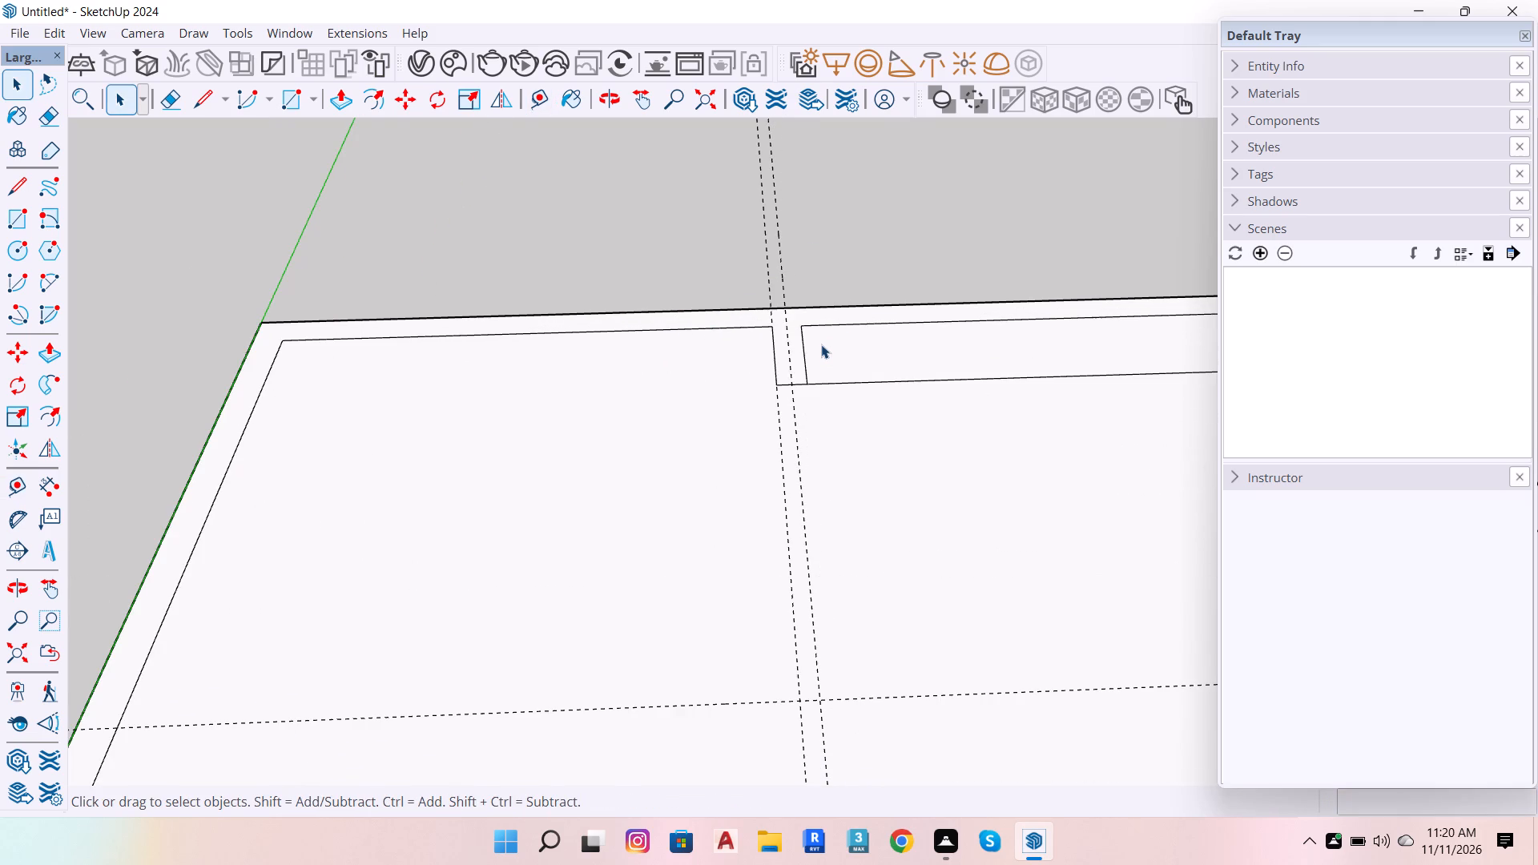
Outline a 4.5-inch partition 8'9" long between the two parallel guides, from the stub's end to the 11' guide, and close its end.
{"action": "key", "text": "l"}
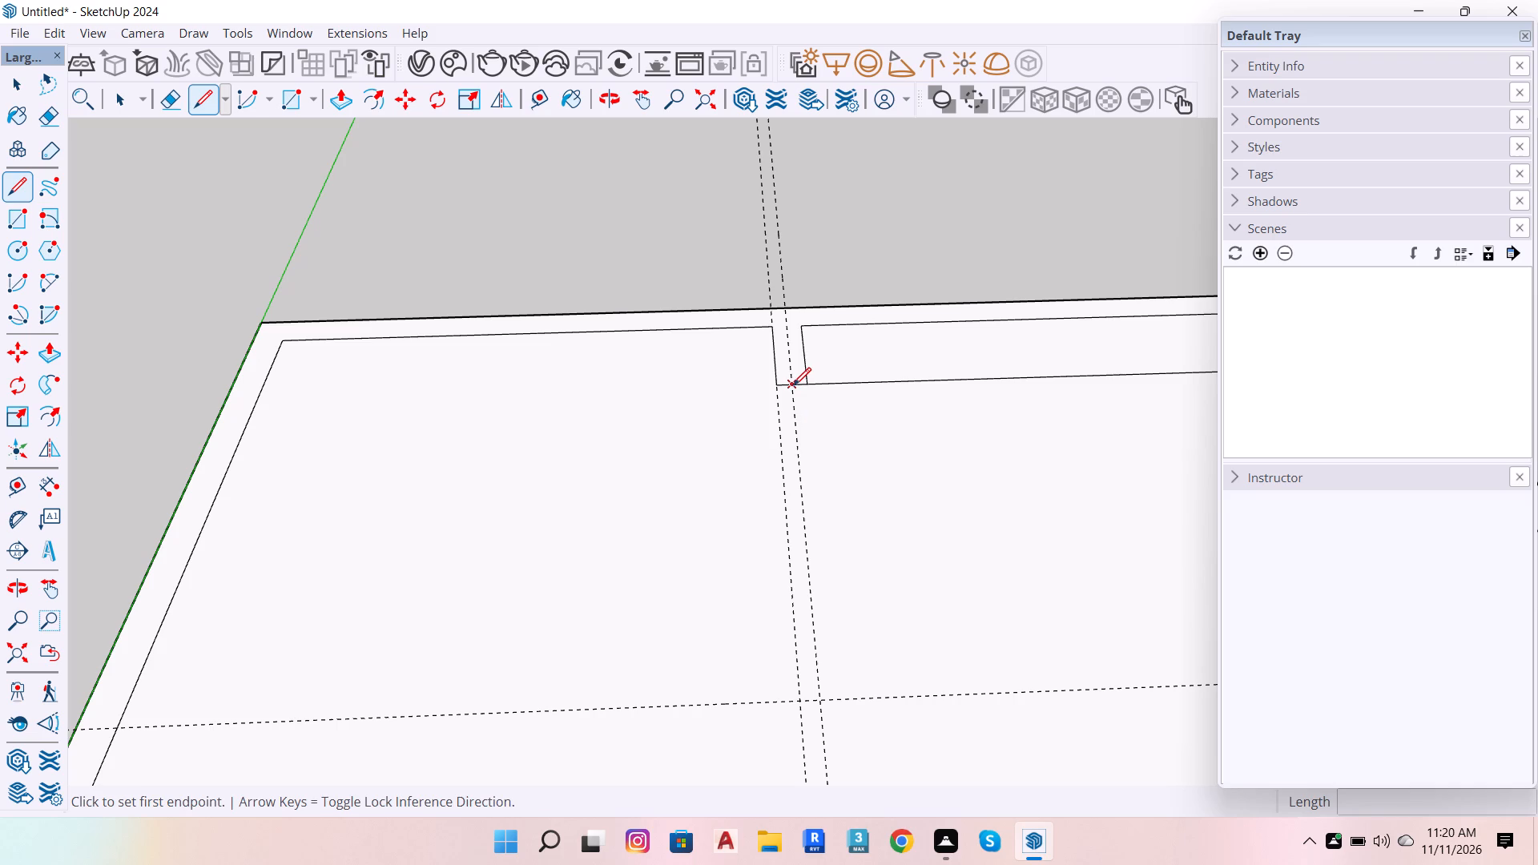
{"action": "left_click", "coordinate": [793, 385]}
{"action": "left_click", "coordinate": [824, 702]}
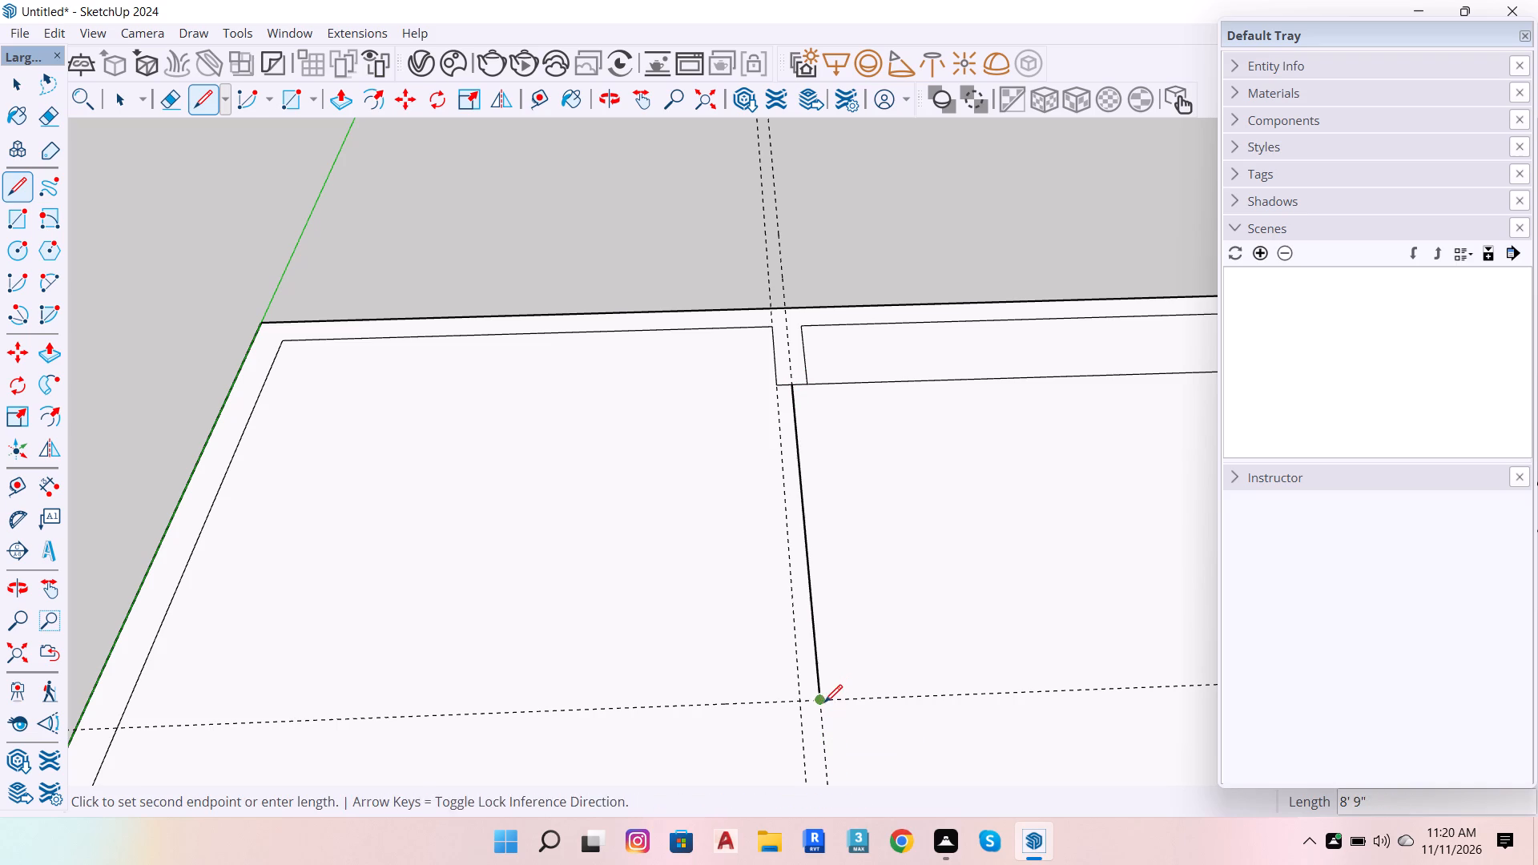
{"action": "key", "text": "space"}
{"action": "key", "text": "l"}
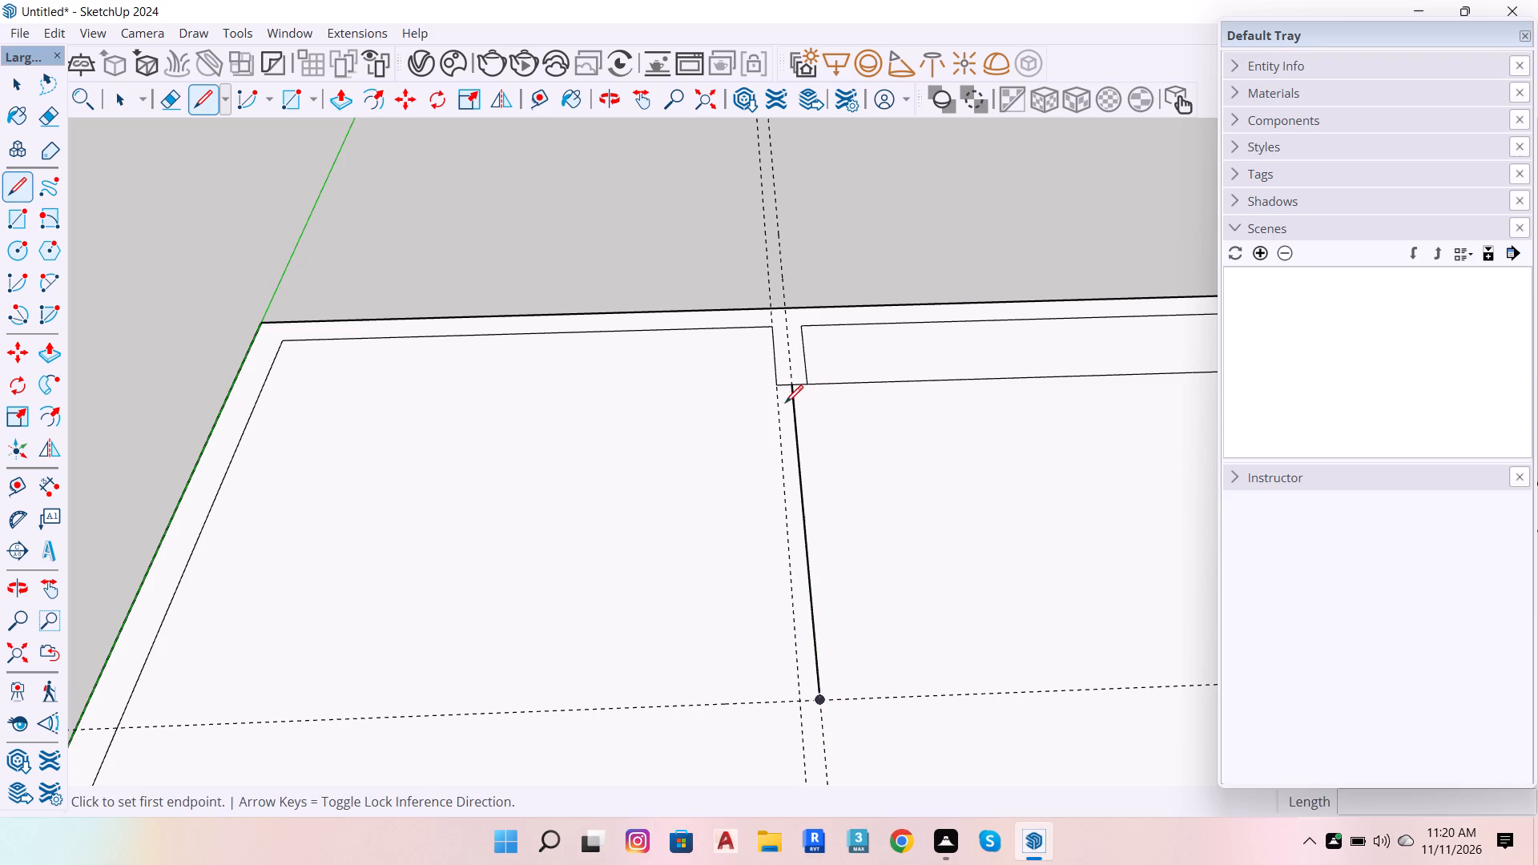
{"action": "left_click", "coordinate": [776, 391]}
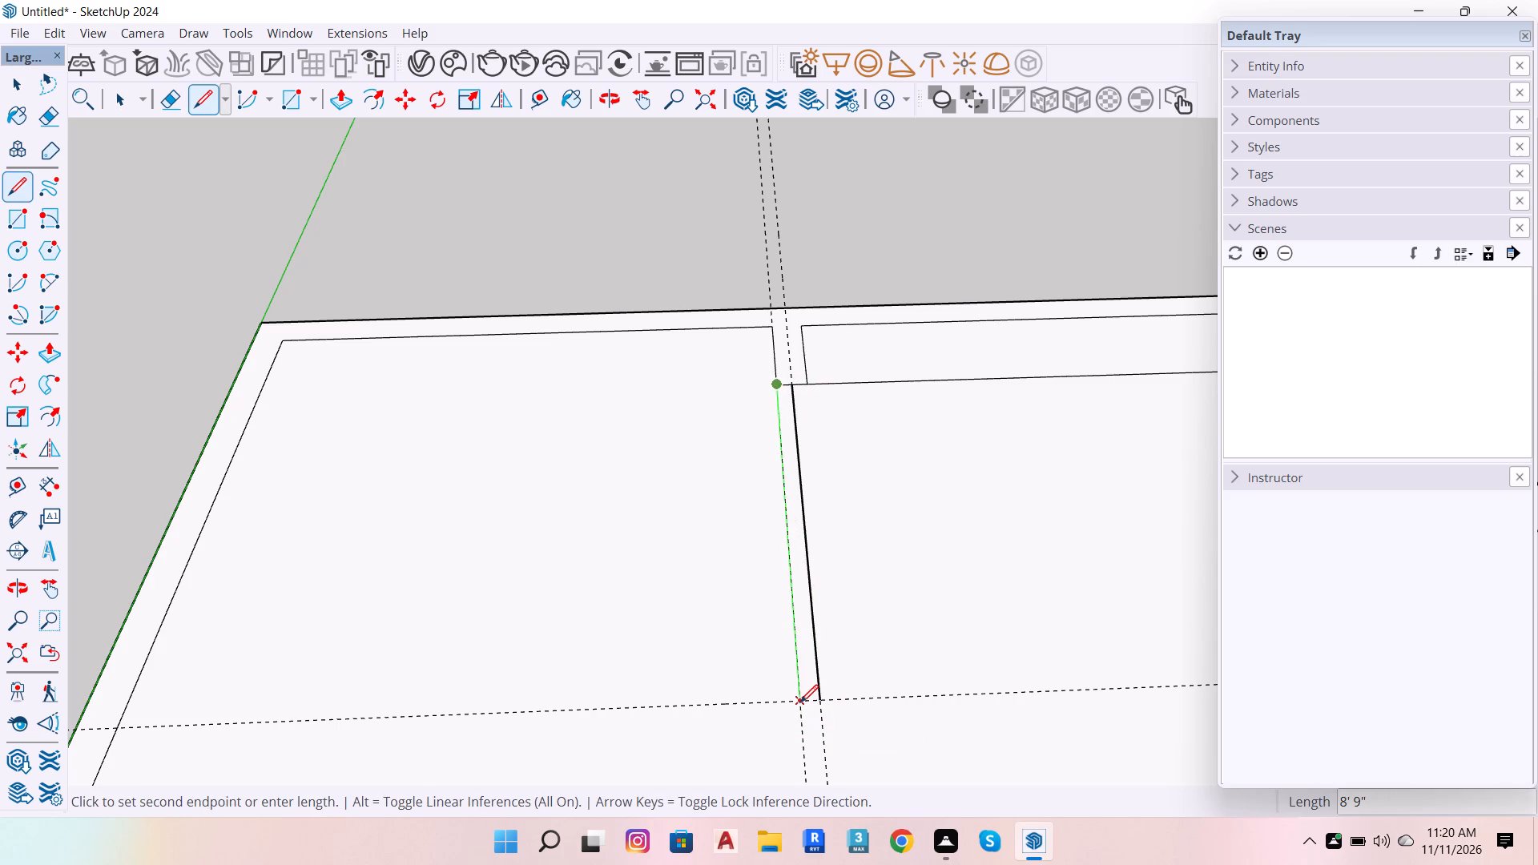
{"action": "left_click", "coordinate": [800, 702]}
{"action": "left_click", "coordinate": [825, 698]}
{"action": "scroll", "coordinate": [848, 652], "scroll_direction": "down", "scroll_amount": 5}
{"action": "key", "text": "space"}
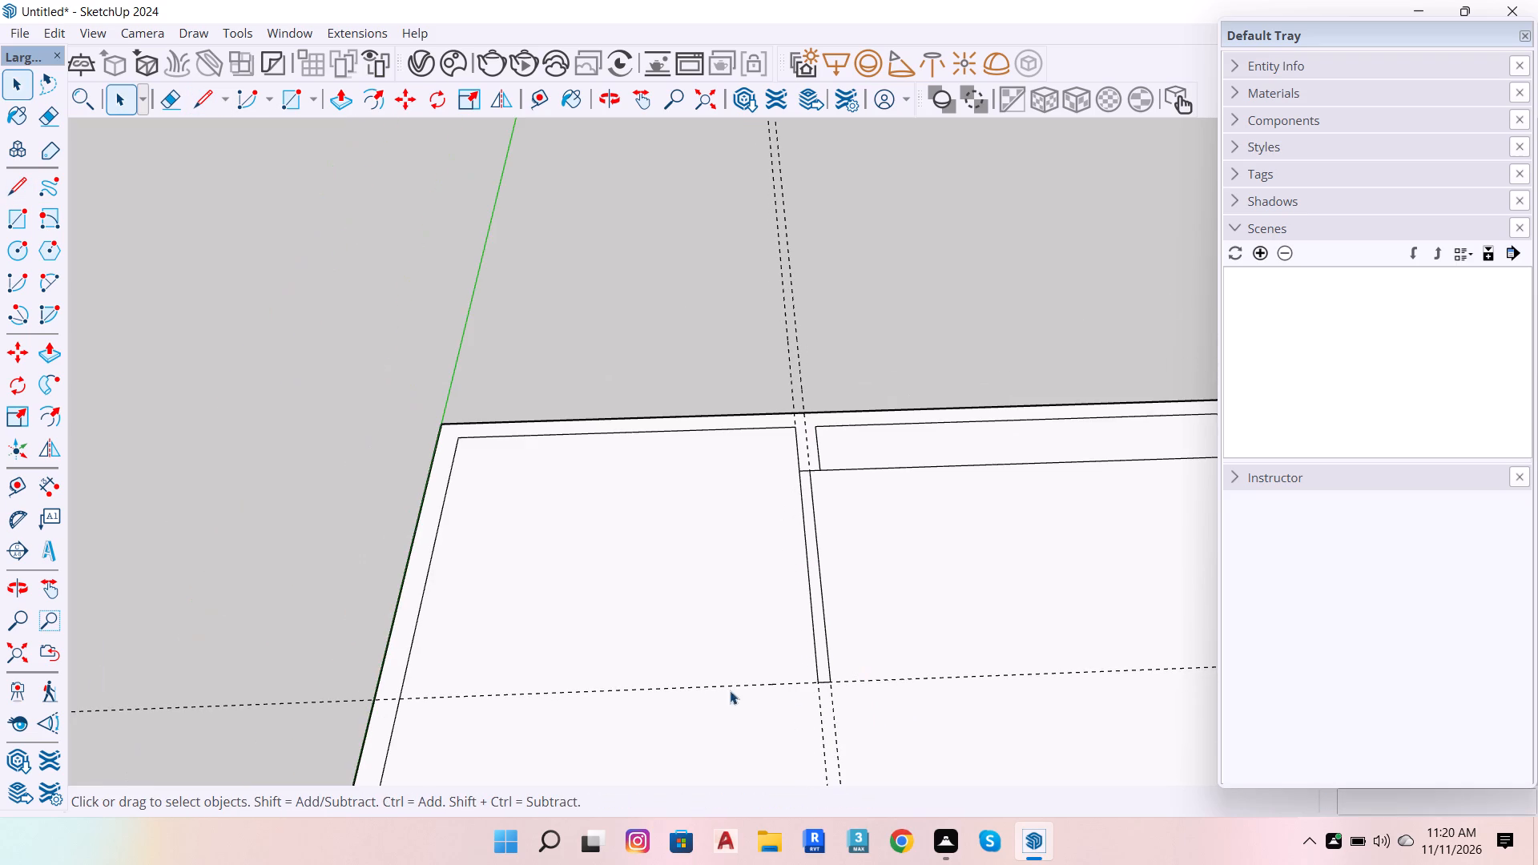
Add a parallel guide 4.5 inches beyond the 11' guide, away from the far wall.
{"action": "key", "text": "t"}
{"action": "left_click", "coordinate": [709, 688]}
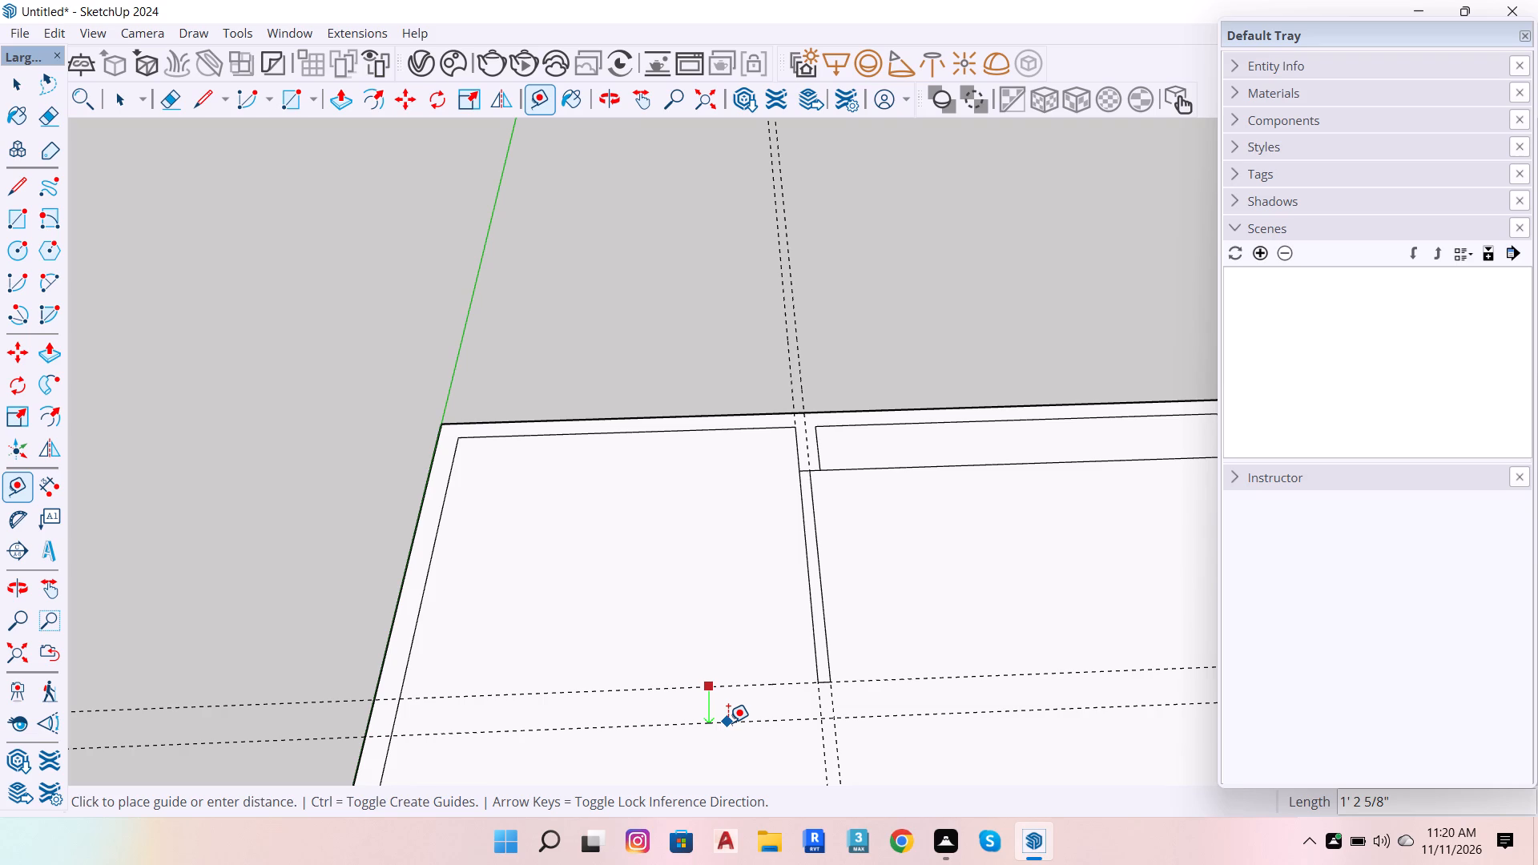
{"action": "type", "text": "4.5"}
{"action": "key", "text": "Return"}
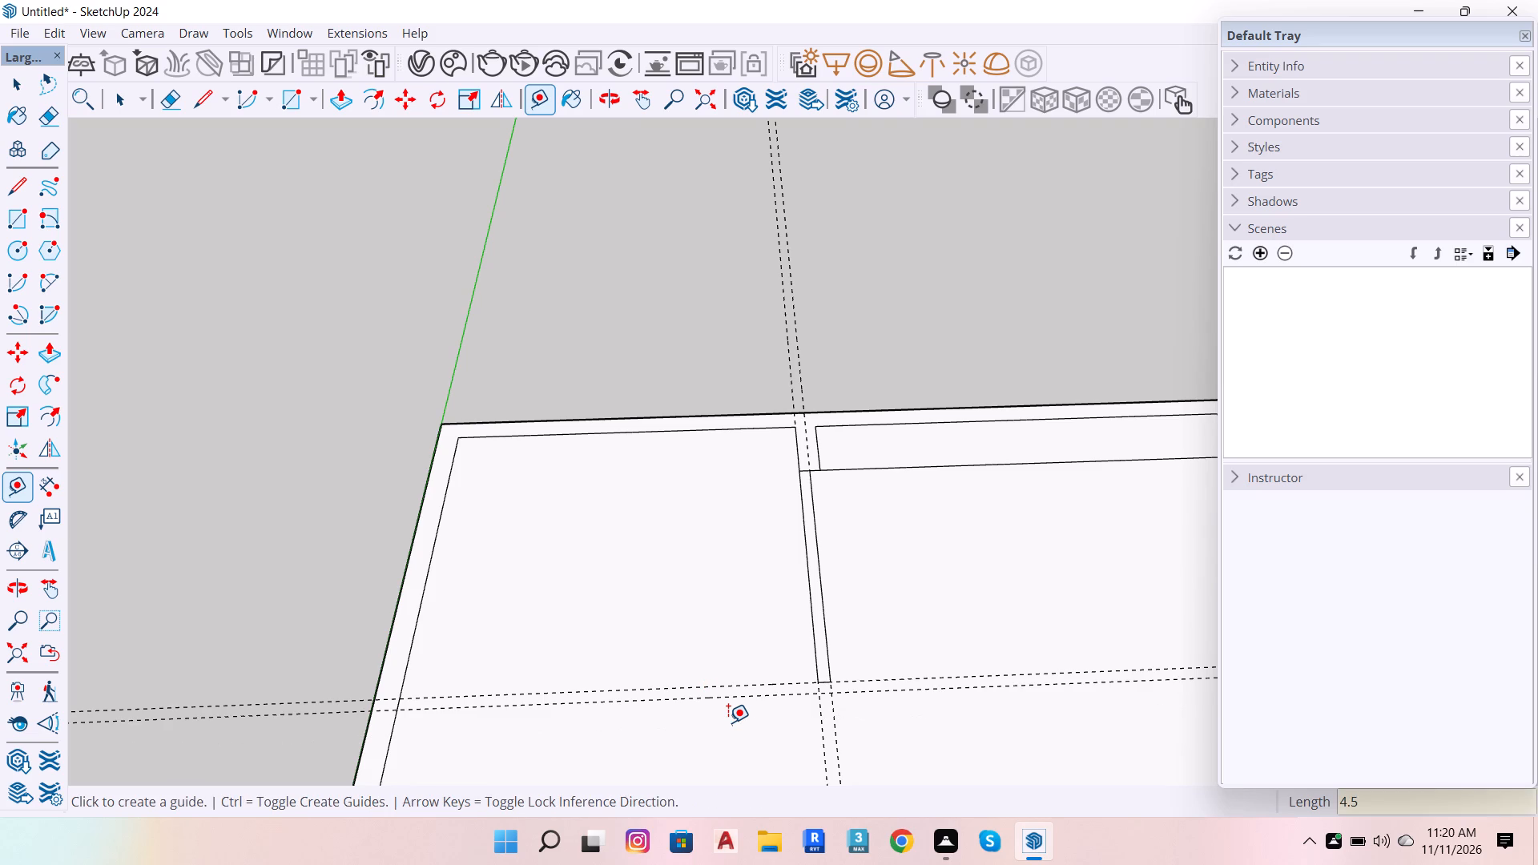
Outline a 4.5-inch partition along the two 11' guides, 12'6" and 12'10.5" long, from the green-axis side wall to the existing partition, closing its end.
{"action": "key", "text": "space"}
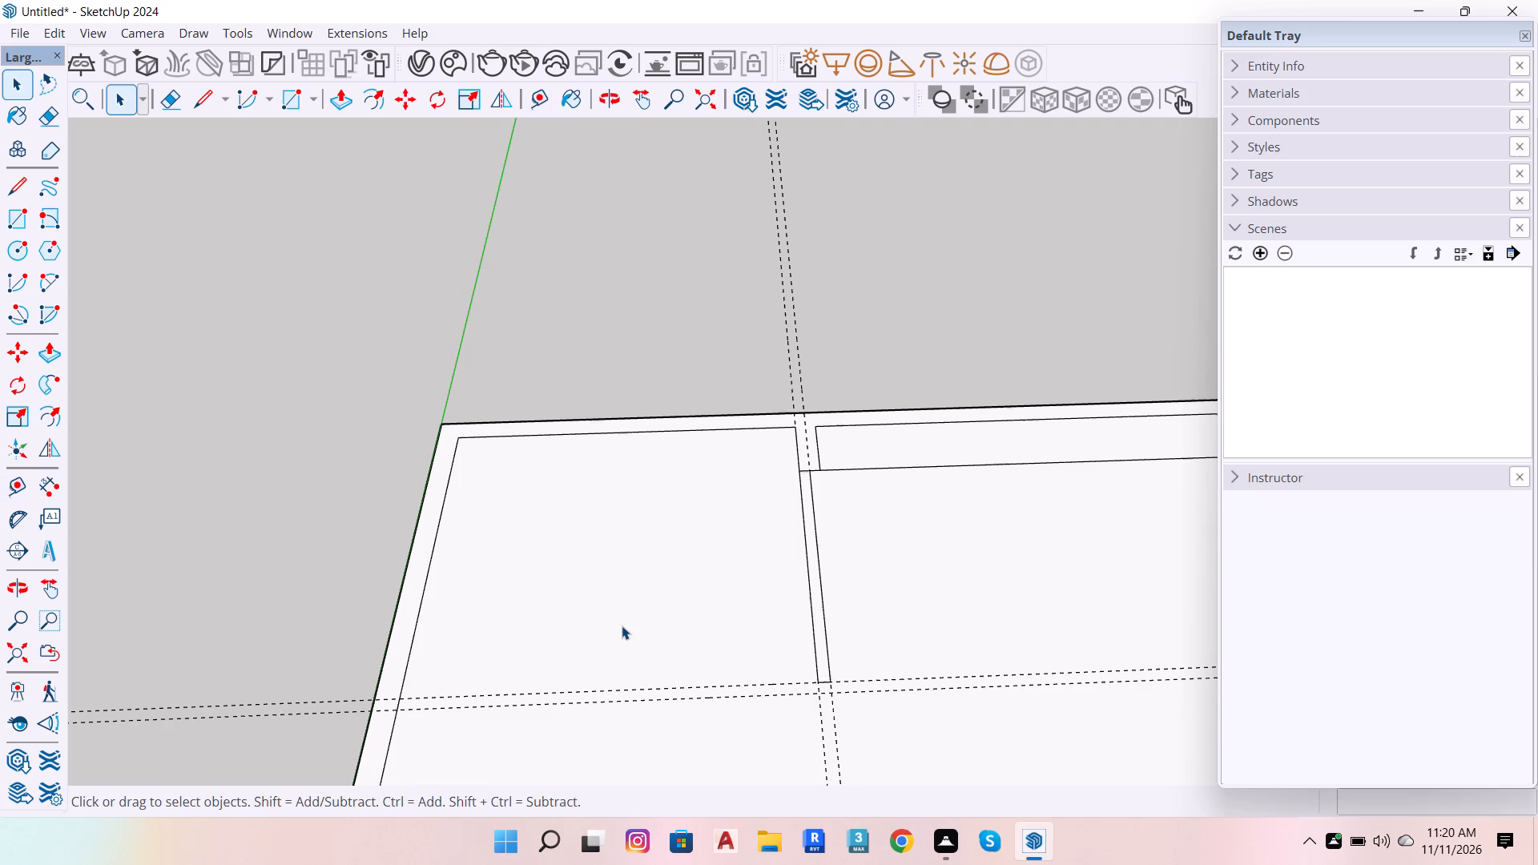
{"action": "key", "text": "l"}
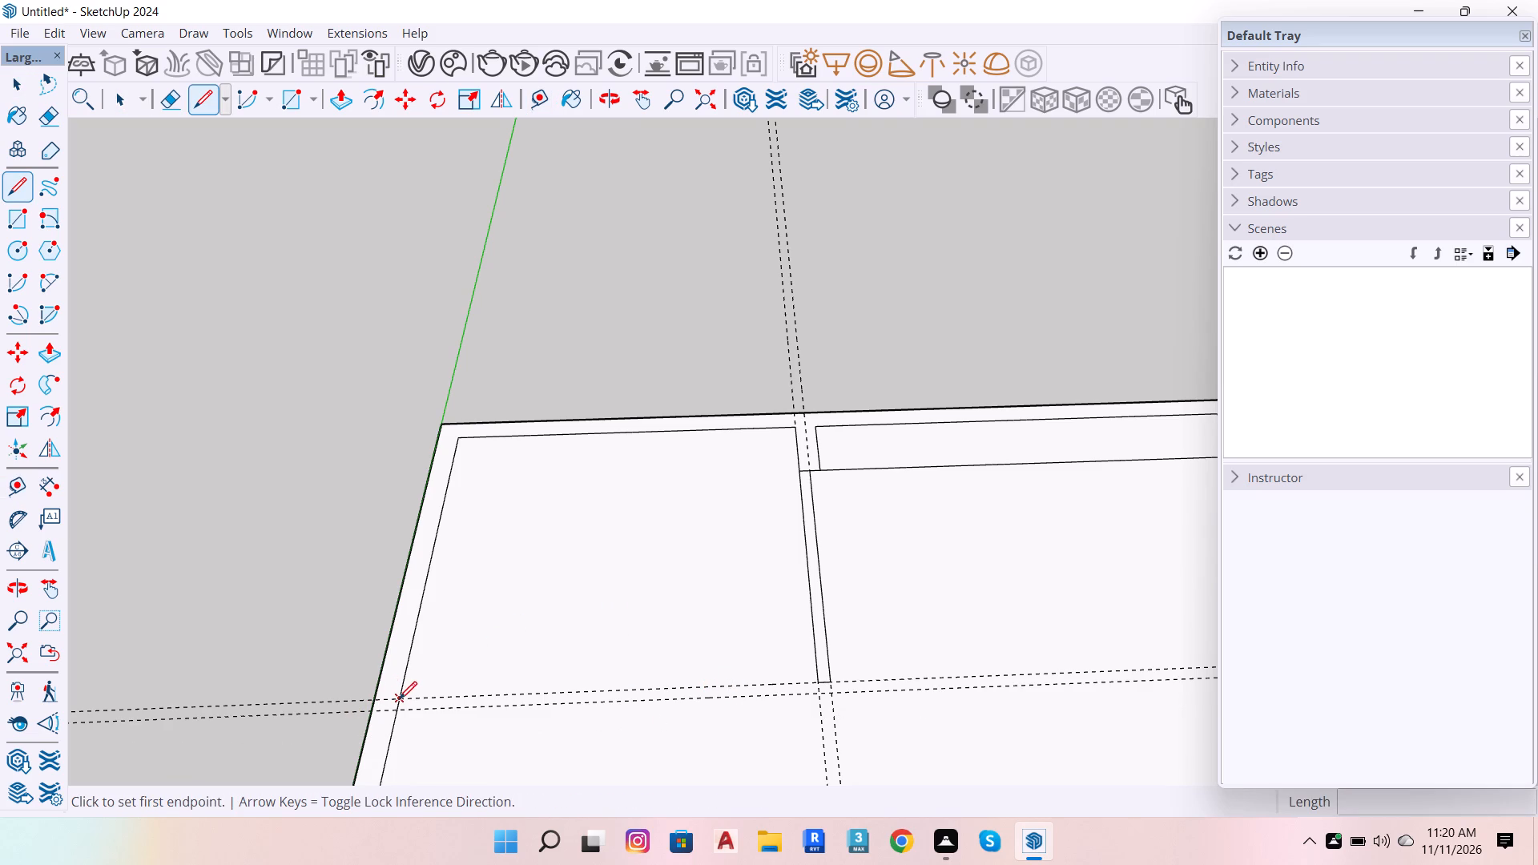
{"action": "left_click", "coordinate": [399, 699]}
{"action": "left_click", "coordinate": [817, 679]}
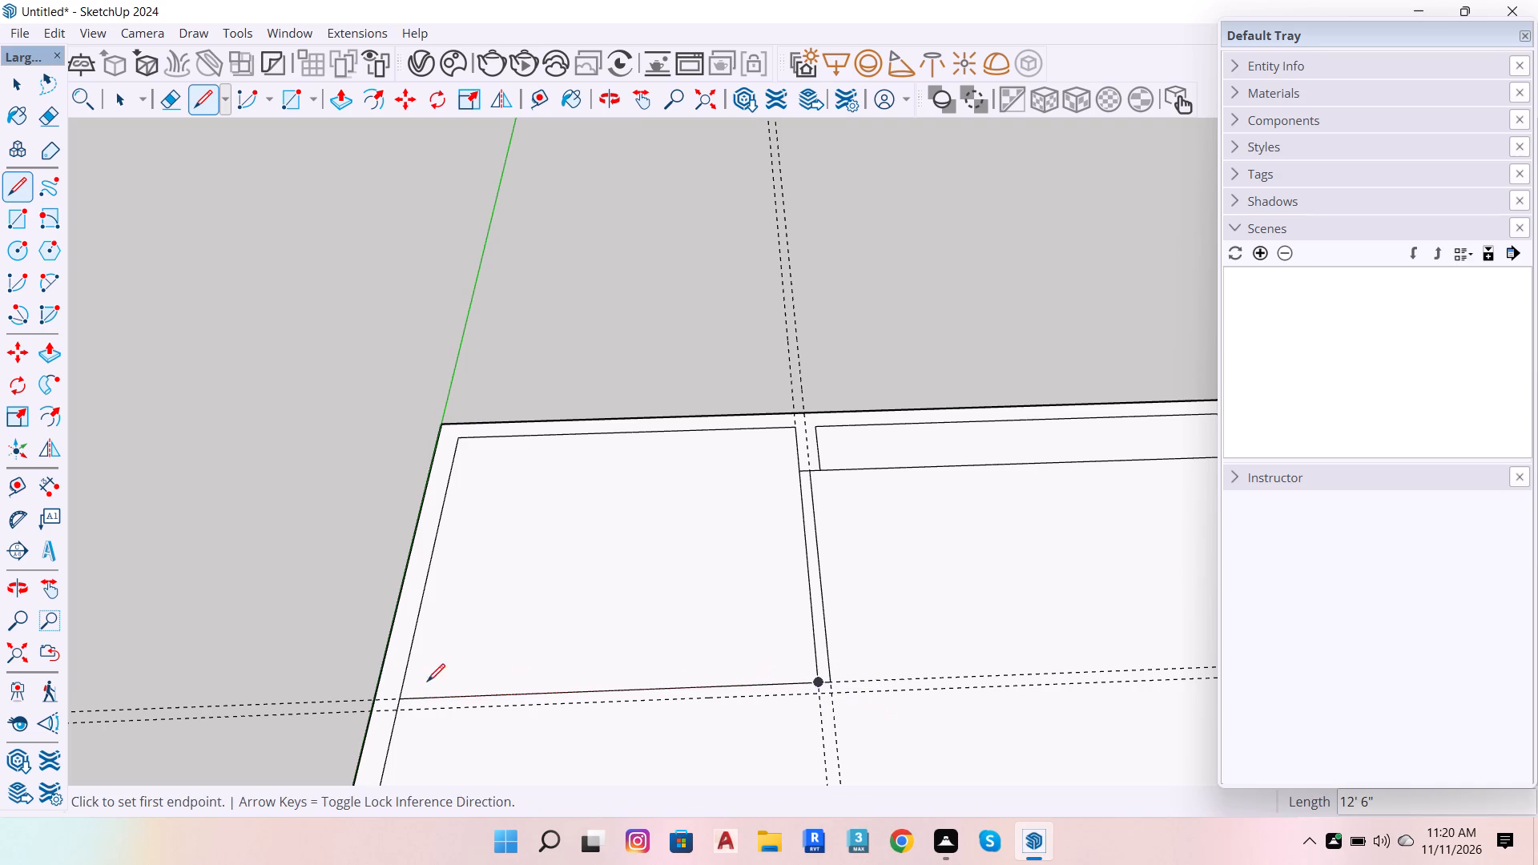
{"action": "left_click", "coordinate": [397, 712]}
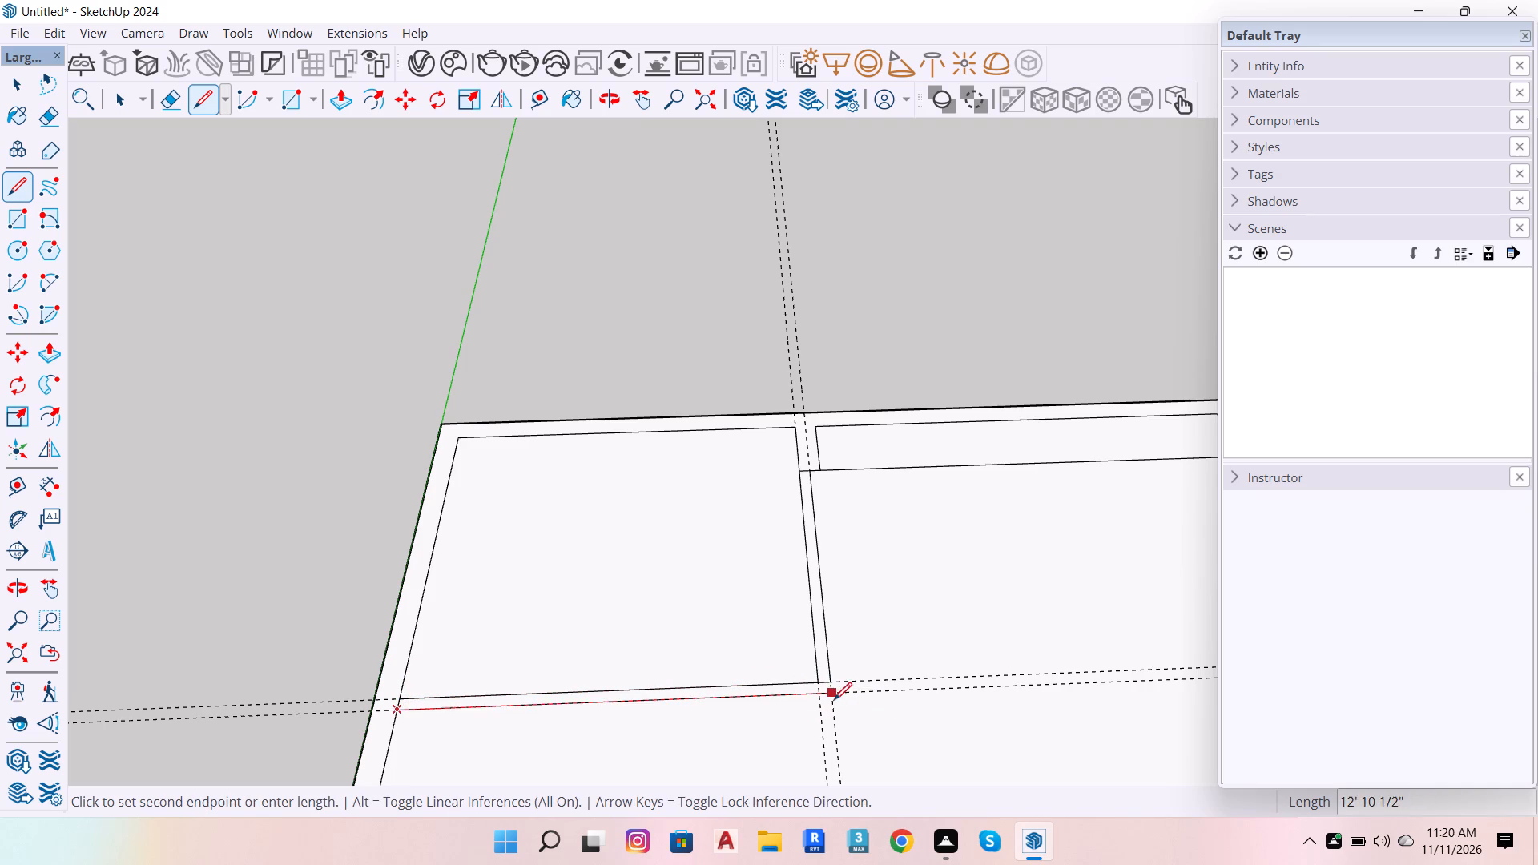
{"action": "left_click", "coordinate": [833, 698]}
{"action": "left_click", "coordinate": [832, 682]}
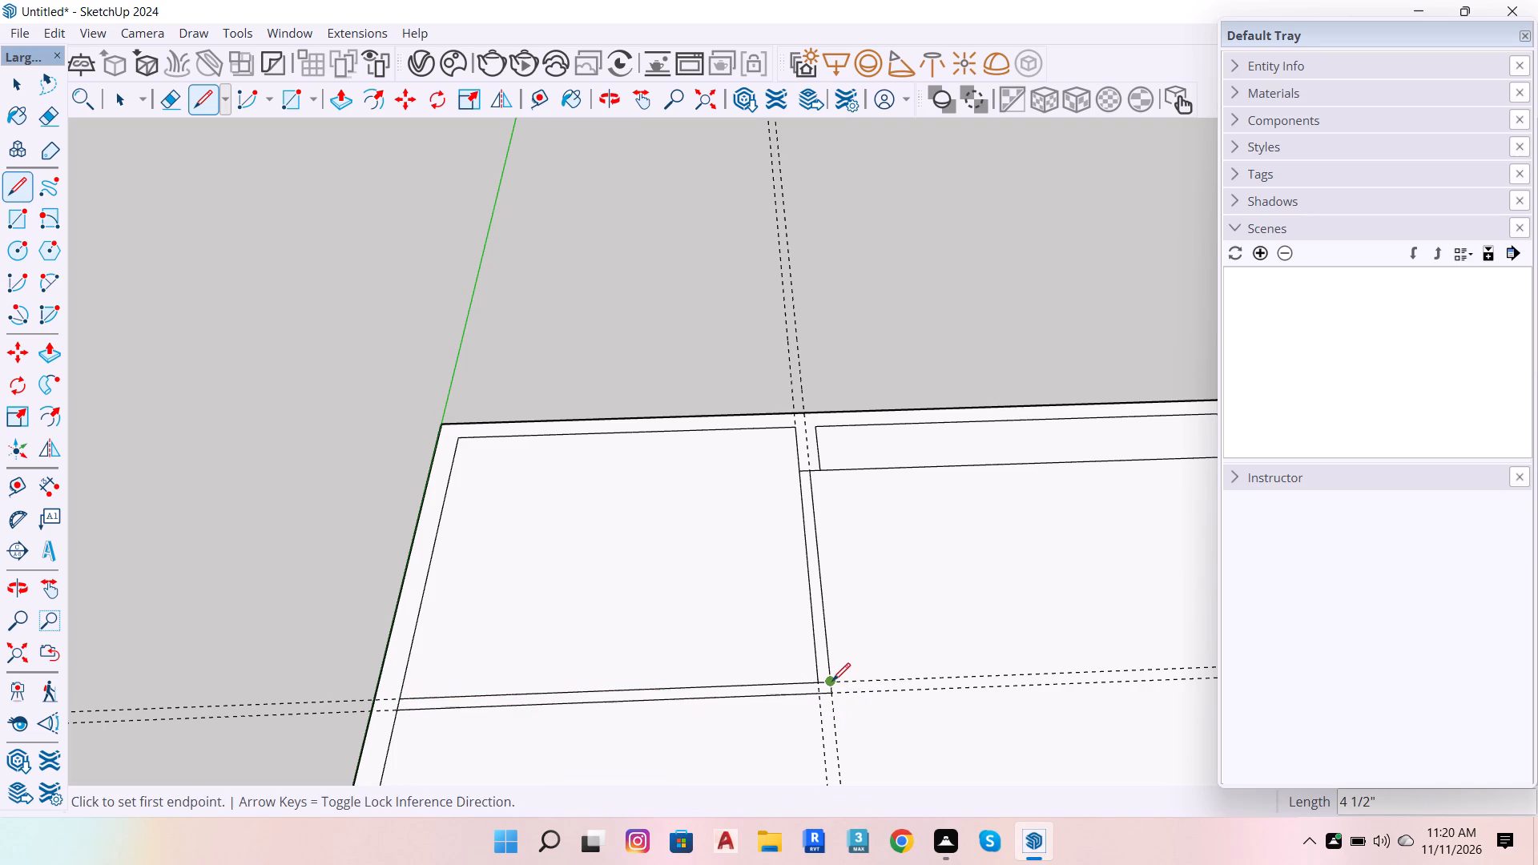
Erase the short leftover edge at the corner where the two 4.5-inch partitions meet.
{"action": "key", "text": "space"}
{"action": "scroll", "coordinate": [834, 670], "scroll_direction": "up", "scroll_amount": 5}
{"action": "key", "text": "w"}
{"action": "key", "text": "e"}
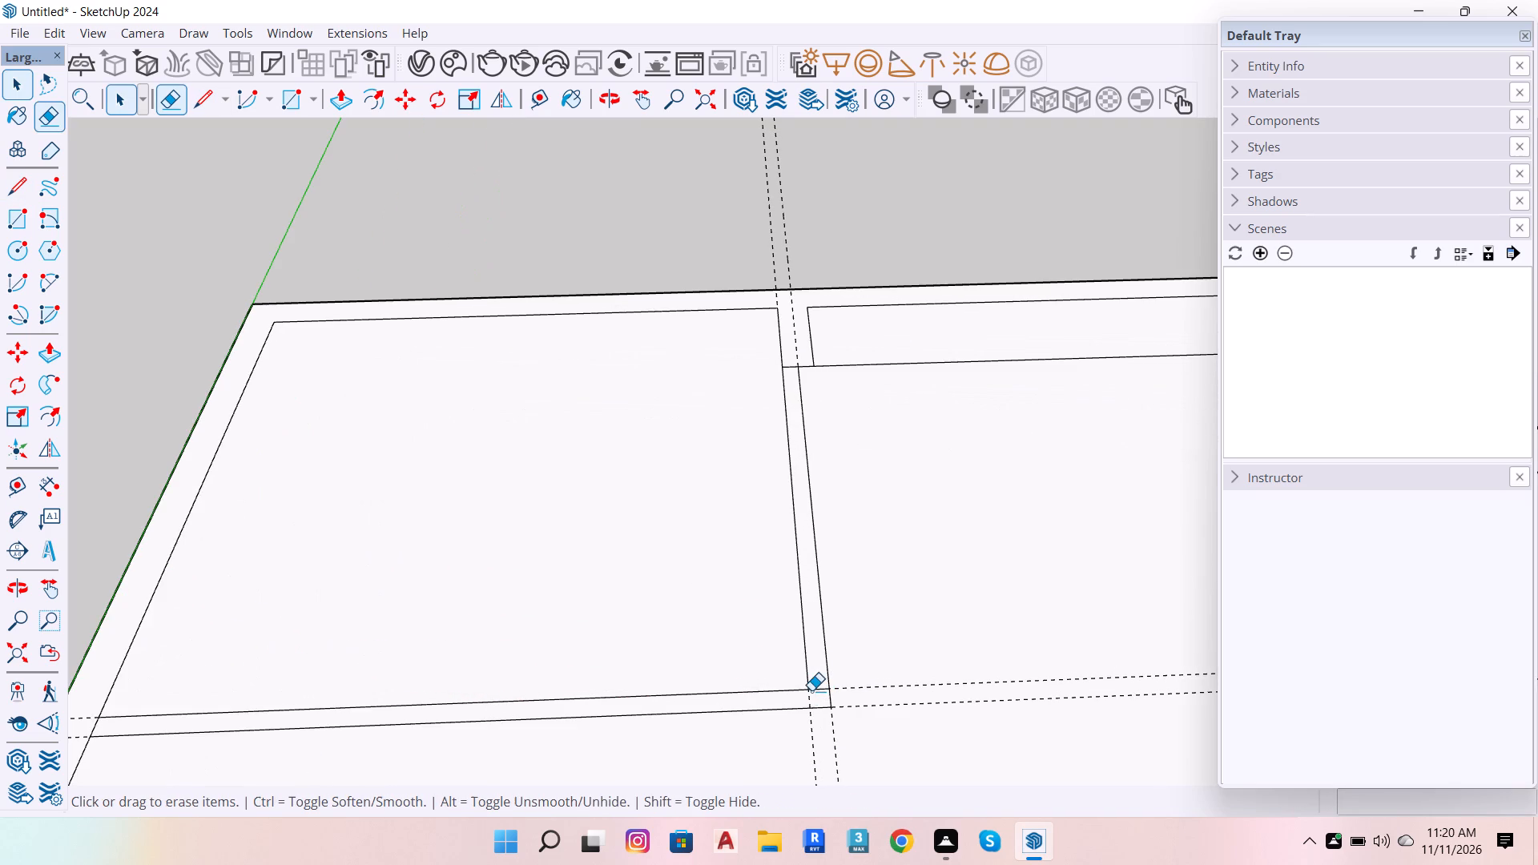
{"action": "scroll", "coordinate": [816, 690], "scroll_direction": "up", "scroll_amount": 6}
{"action": "left_click", "coordinate": [816, 690]}
{"action": "scroll", "coordinate": [826, 627], "scroll_direction": "down", "scroll_amount": 7}
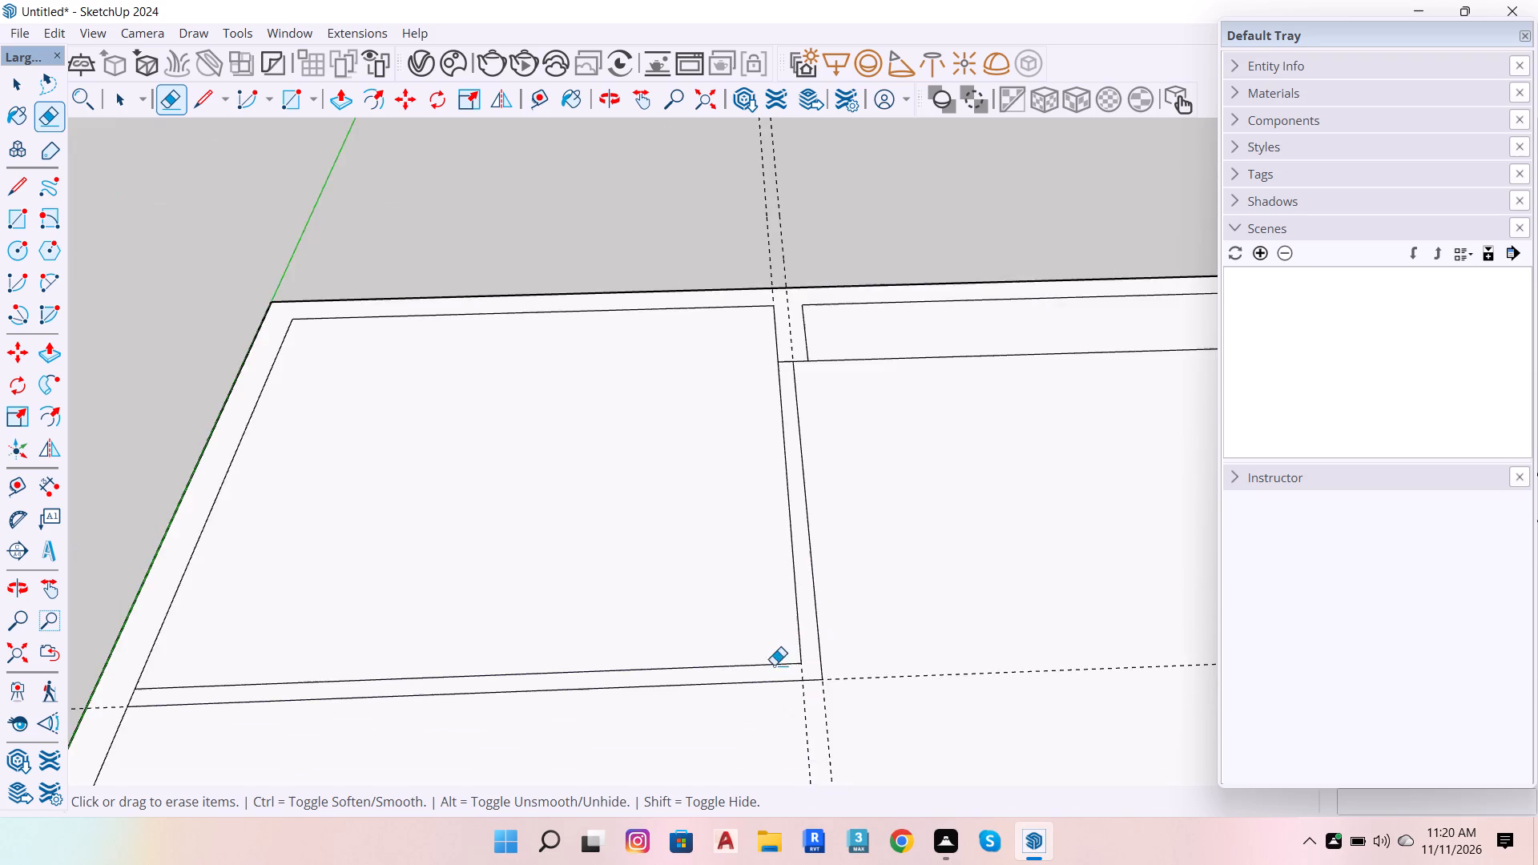
{"action": "scroll", "coordinate": [711, 708], "scroll_direction": "down", "scroll_amount": 3}
{"action": "key", "text": "space"}
{"action": "scroll", "coordinate": [529, 649], "scroll_direction": "down", "scroll_amount": 7}
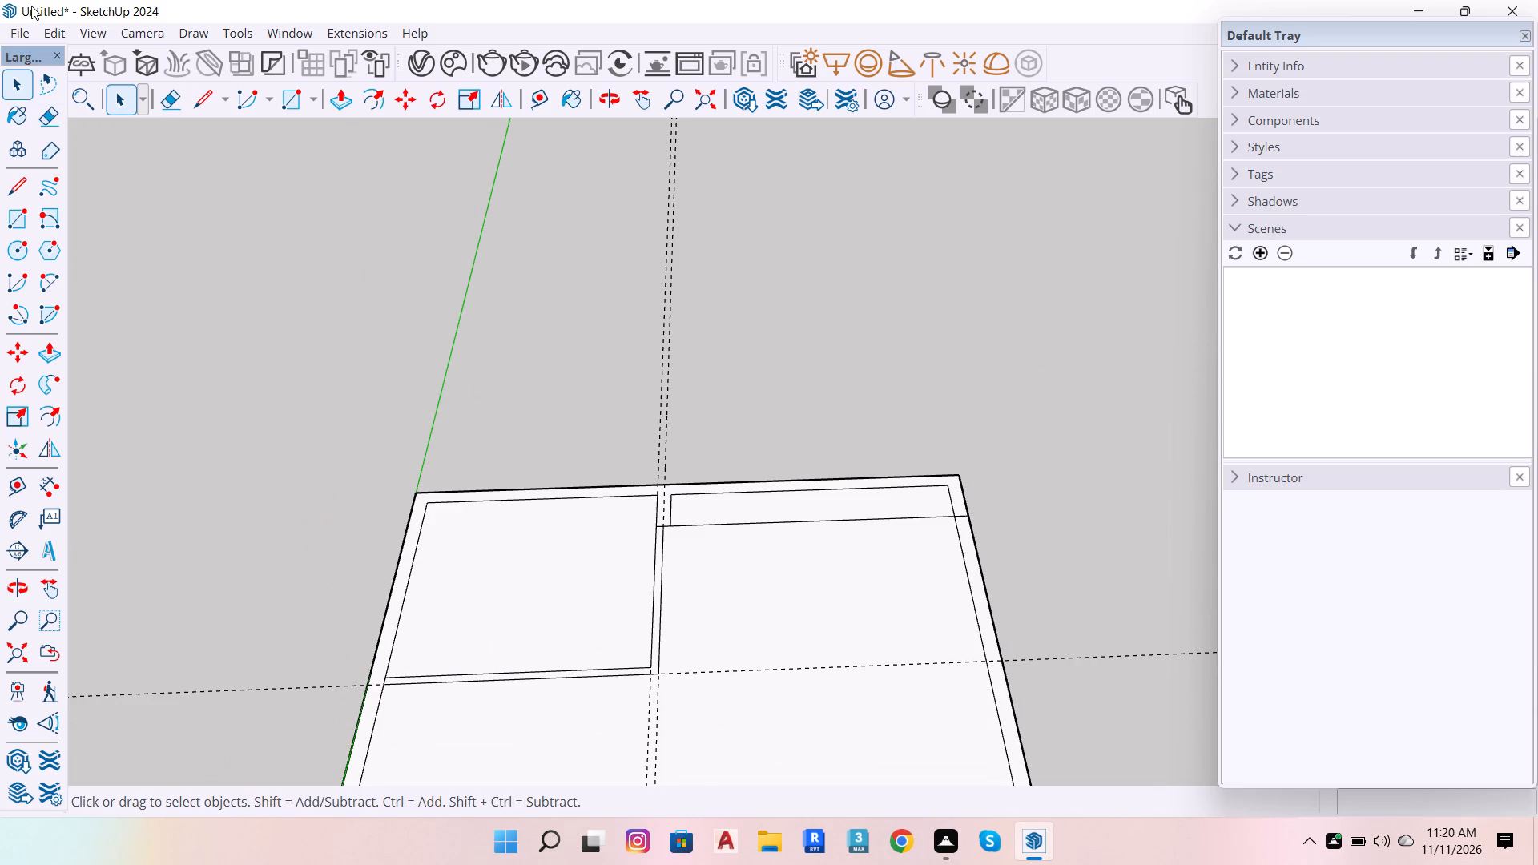
Delete all the guides in the model.
{"action": "left_click", "coordinate": [59, 29]}
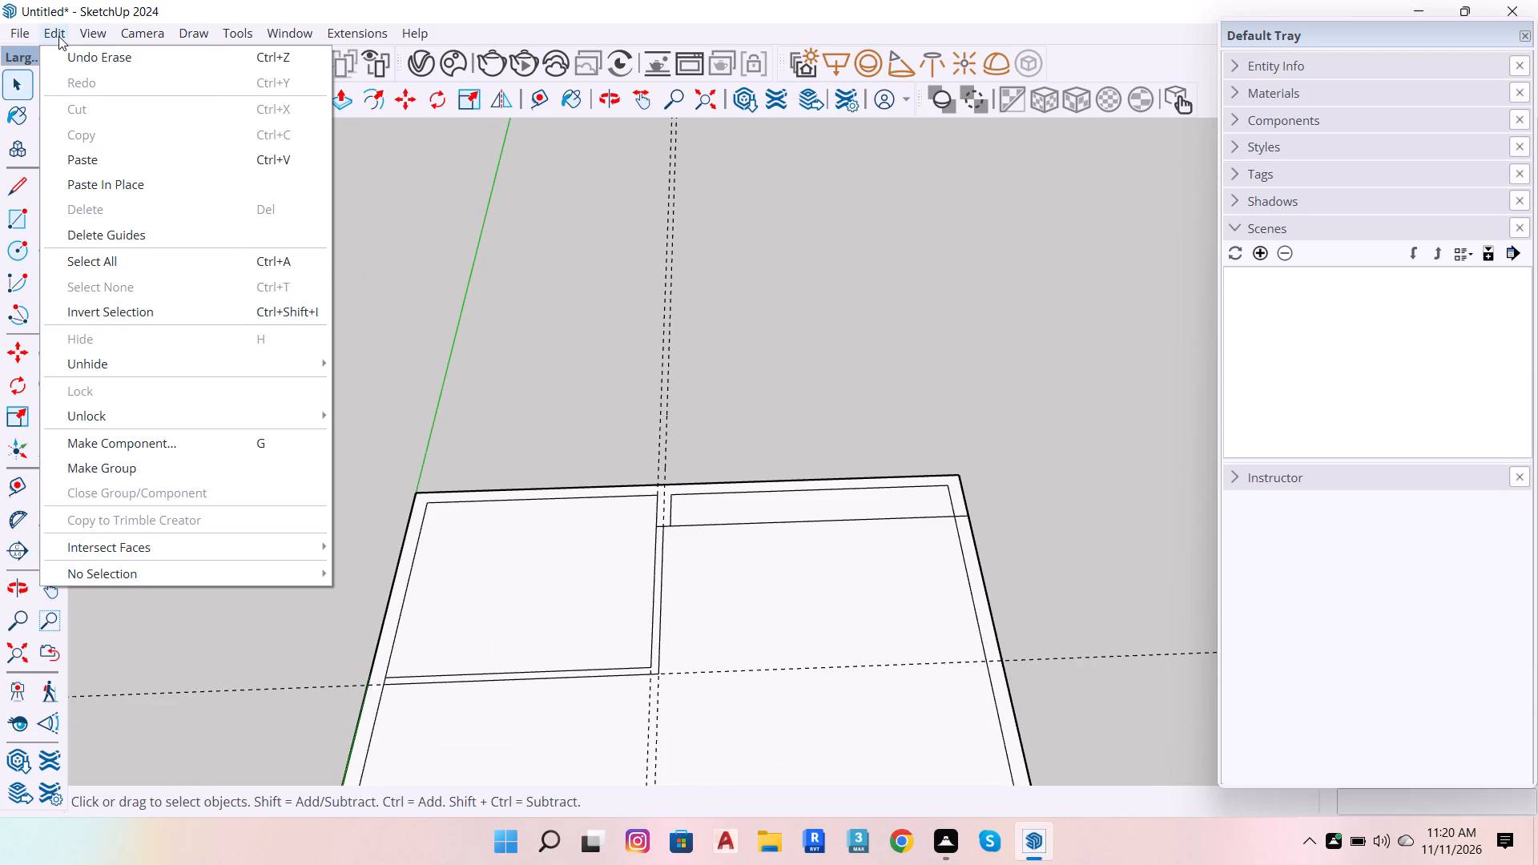
{"action": "left_click", "coordinate": [130, 230]}
Erase the short edge separating the 4.5-inch partition from the end of the 9-inch stub.
{"action": "scroll", "coordinate": [656, 381], "scroll_direction": "down", "scroll_amount": 7}
{"action": "scroll", "coordinate": [722, 516], "scroll_direction": "up", "scroll_amount": 5}
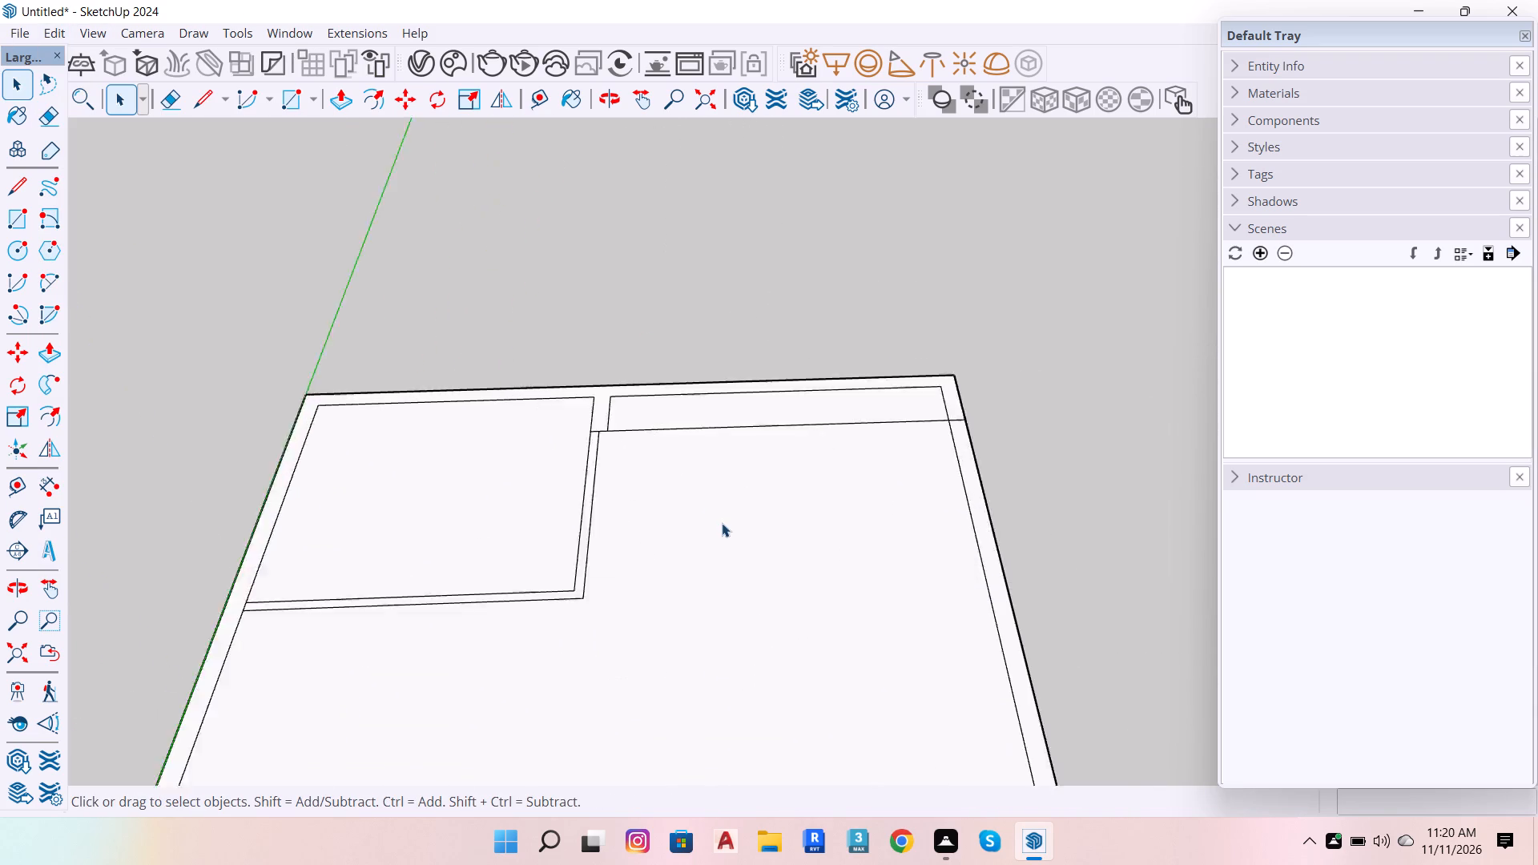
{"action": "scroll", "coordinate": [722, 523], "scroll_direction": "up", "scroll_amount": 4}
{"action": "scroll", "coordinate": [607, 370], "scroll_direction": "up", "scroll_amount": 7}
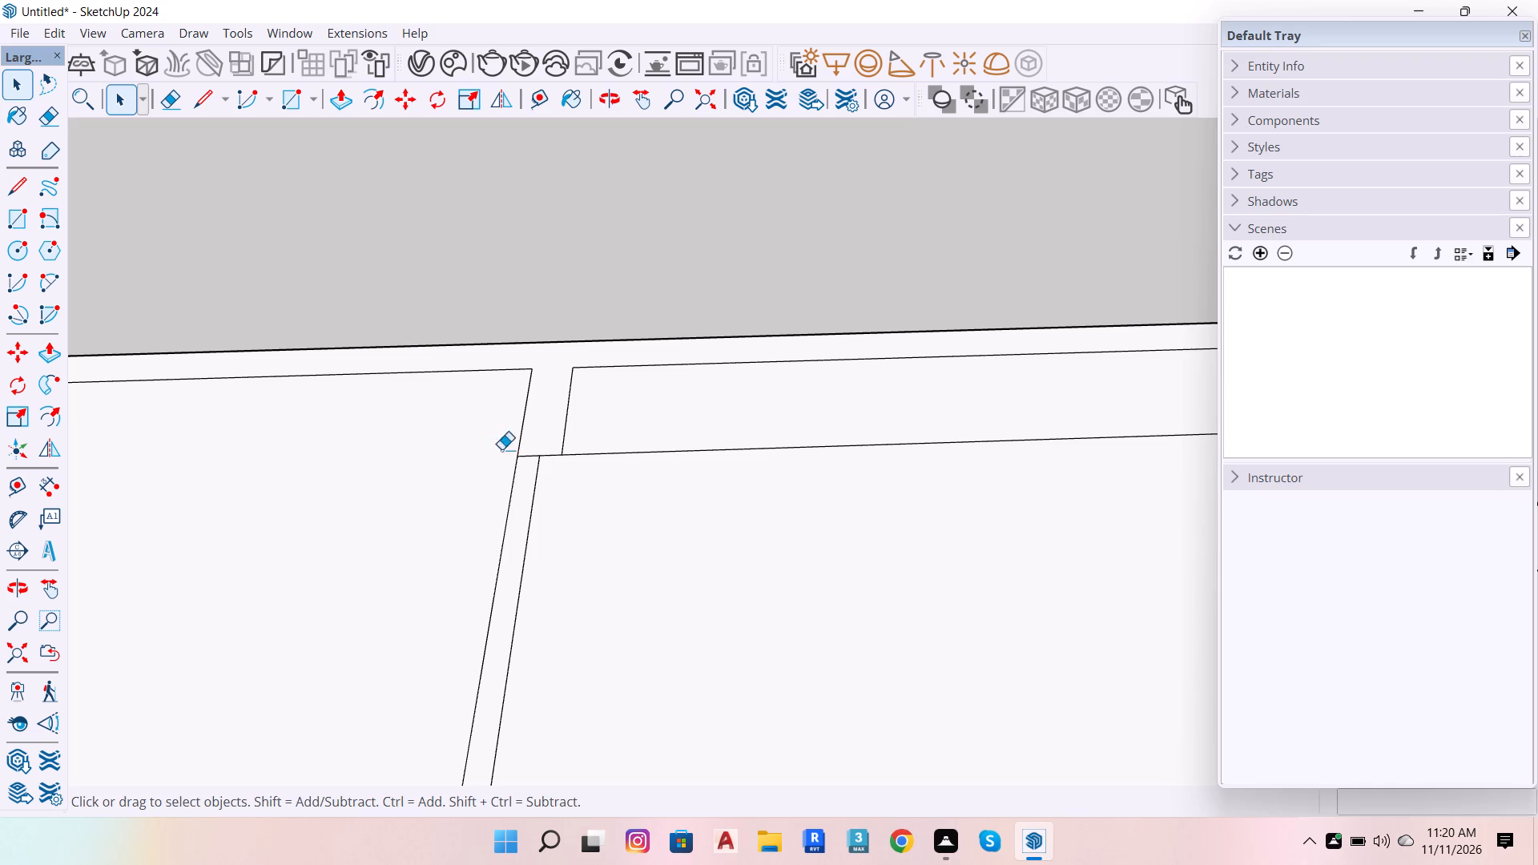
{"action": "key", "text": "e"}
{"action": "scroll", "coordinate": [535, 457], "scroll_direction": "up", "scroll_amount": 6}
{"action": "left_click", "coordinate": [519, 457]}
{"action": "left_click", "coordinate": [518, 463]}
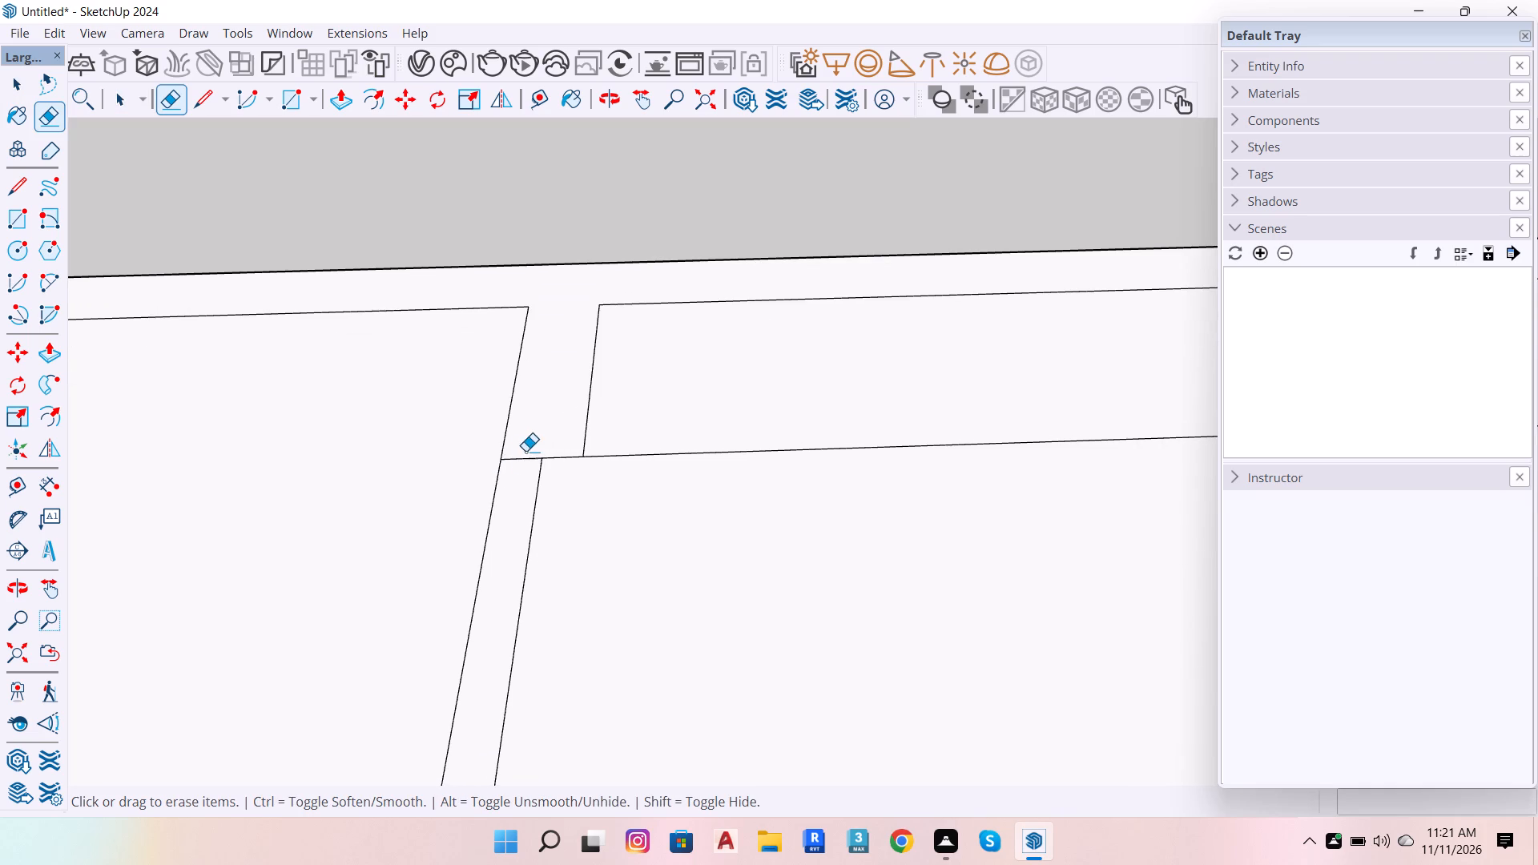
{"action": "left_click_drag", "start_coordinate": [527, 446], "coordinate": [510, 466]}
{"action": "scroll", "coordinate": [568, 400], "scroll_direction": "down", "scroll_amount": 14}
{"action": "key", "text": "space"}
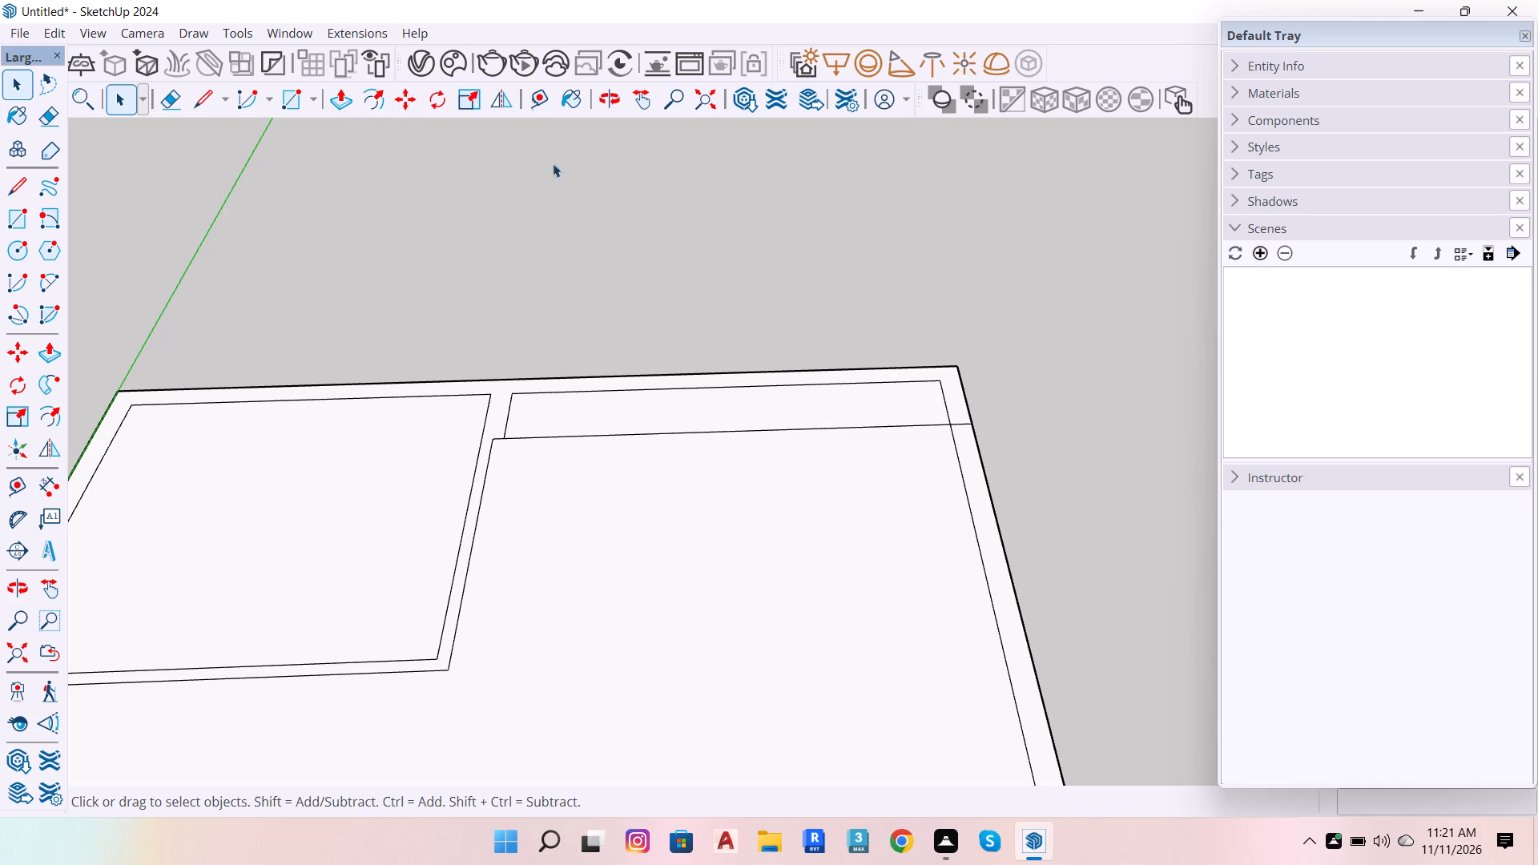
Draw a 9-inch line extending the stub's side edge across the far wall to the building's outer edge.
{"action": "key", "text": "l"}
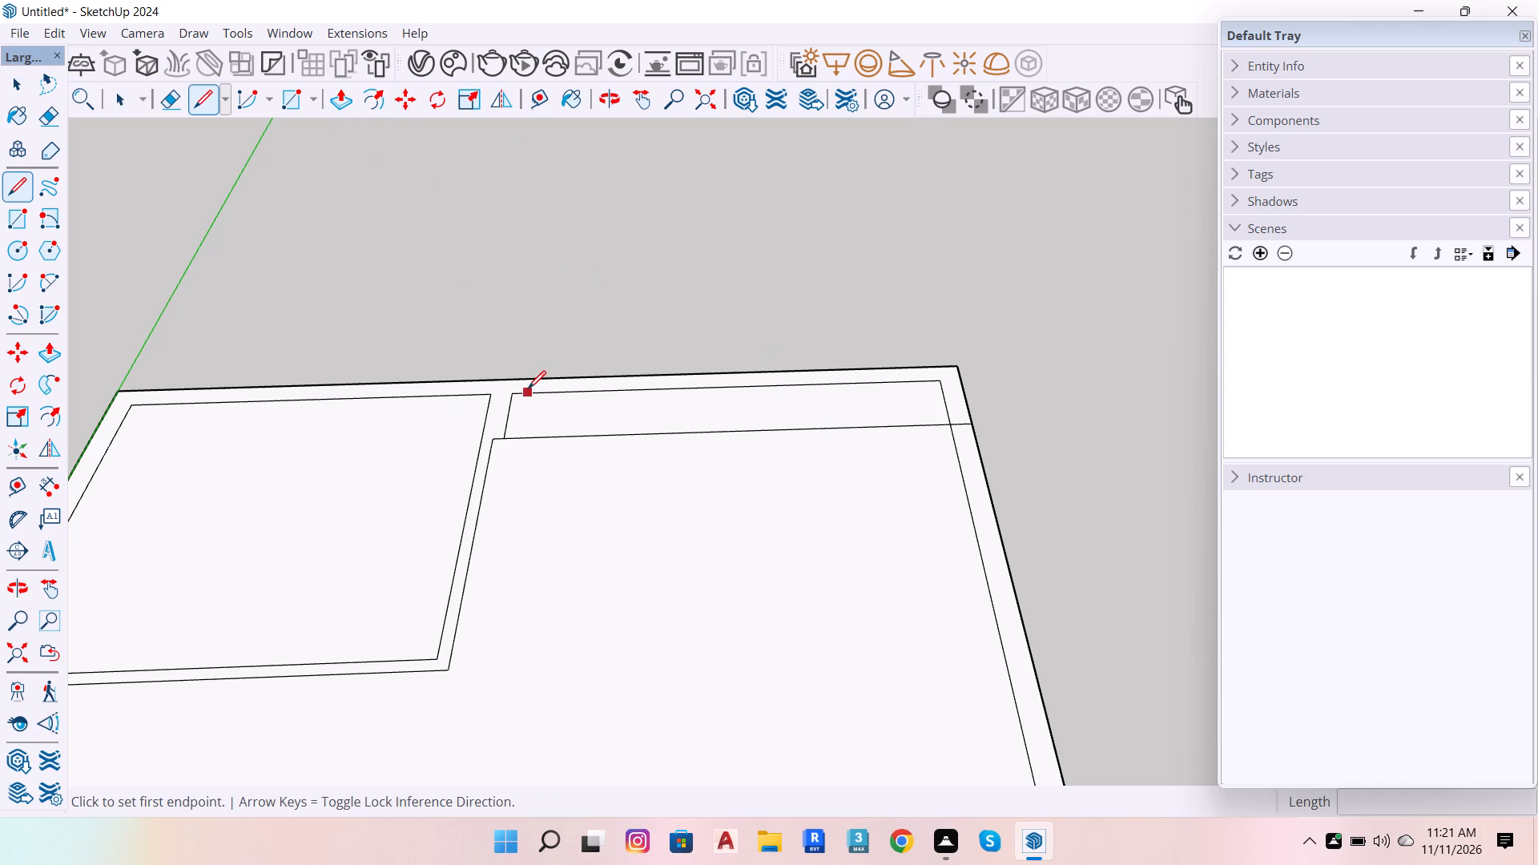
{"action": "left_click", "coordinate": [512, 389]}
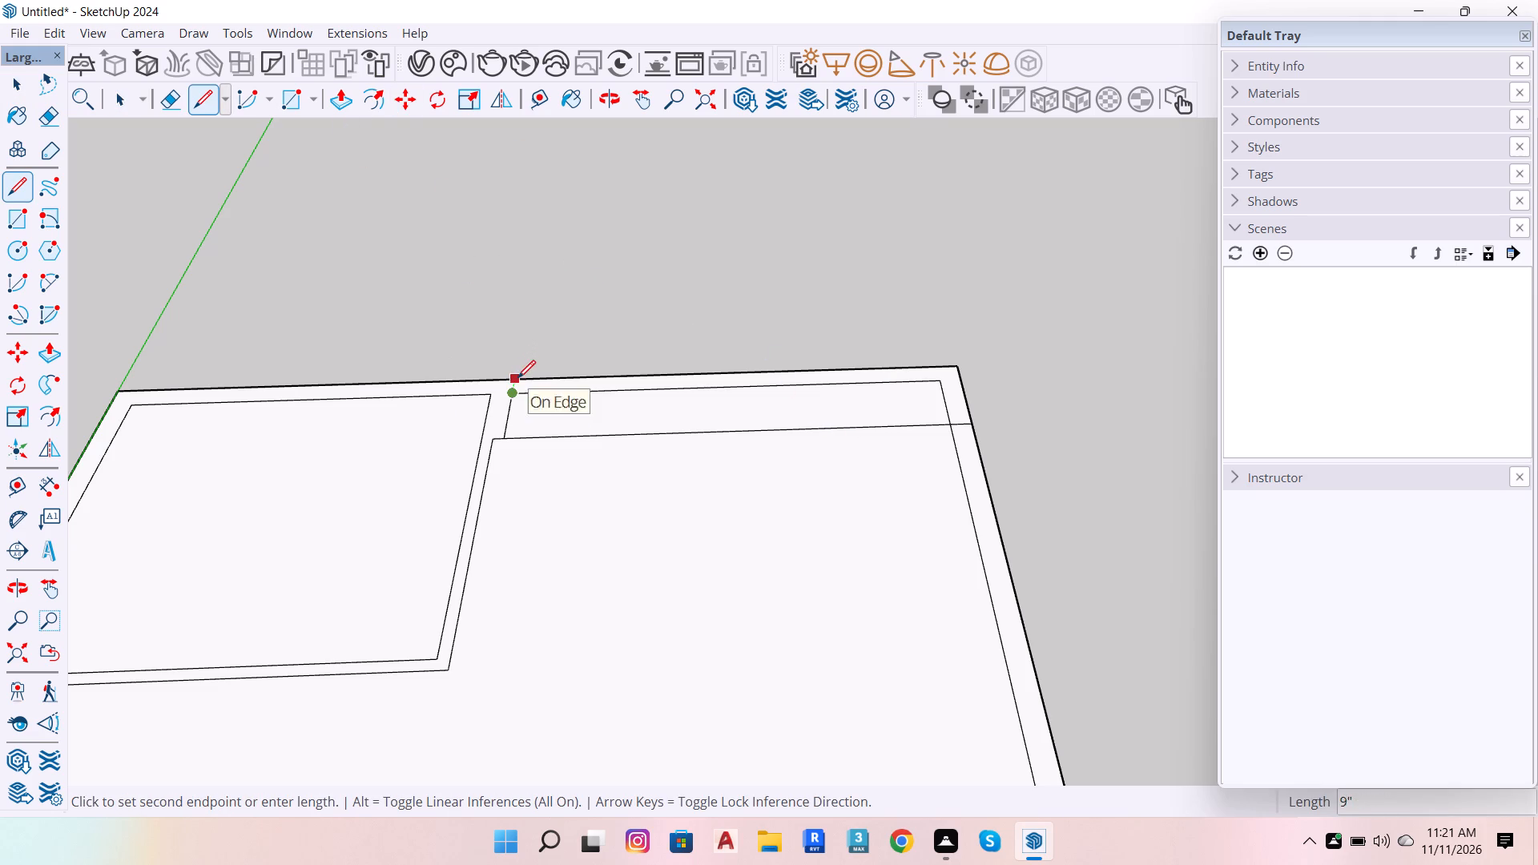
{"action": "scroll", "coordinate": [517, 378], "scroll_direction": "up", "scroll_amount": 5}
{"action": "left_click", "coordinate": [517, 378]}
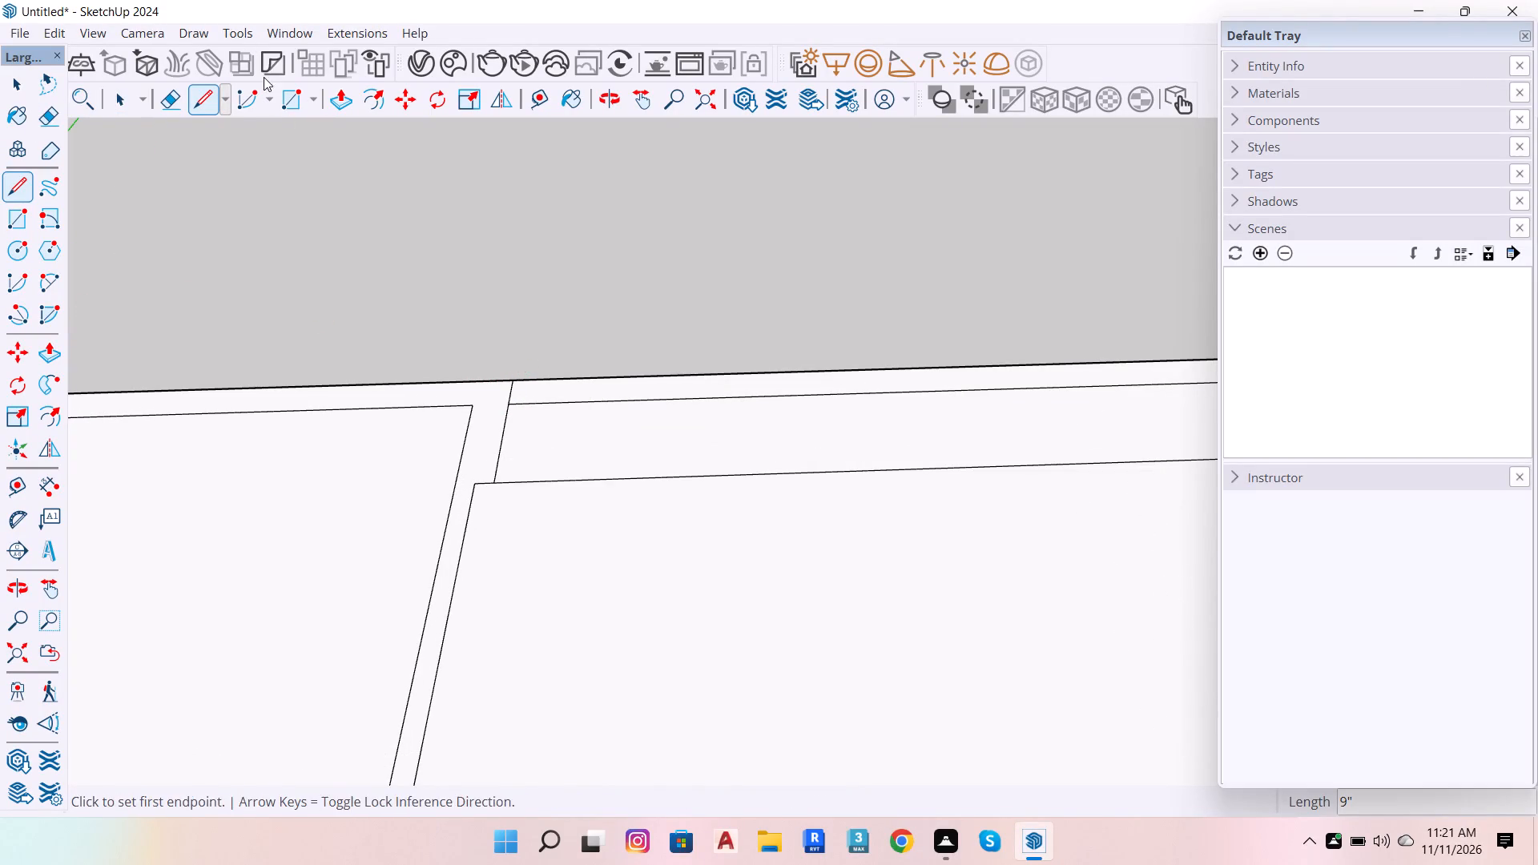
Erase the far wall's inner edge beyond the stub and the short inner edge of the adjoining side wall within that strip.
{"action": "left_click", "coordinate": [179, 92]}
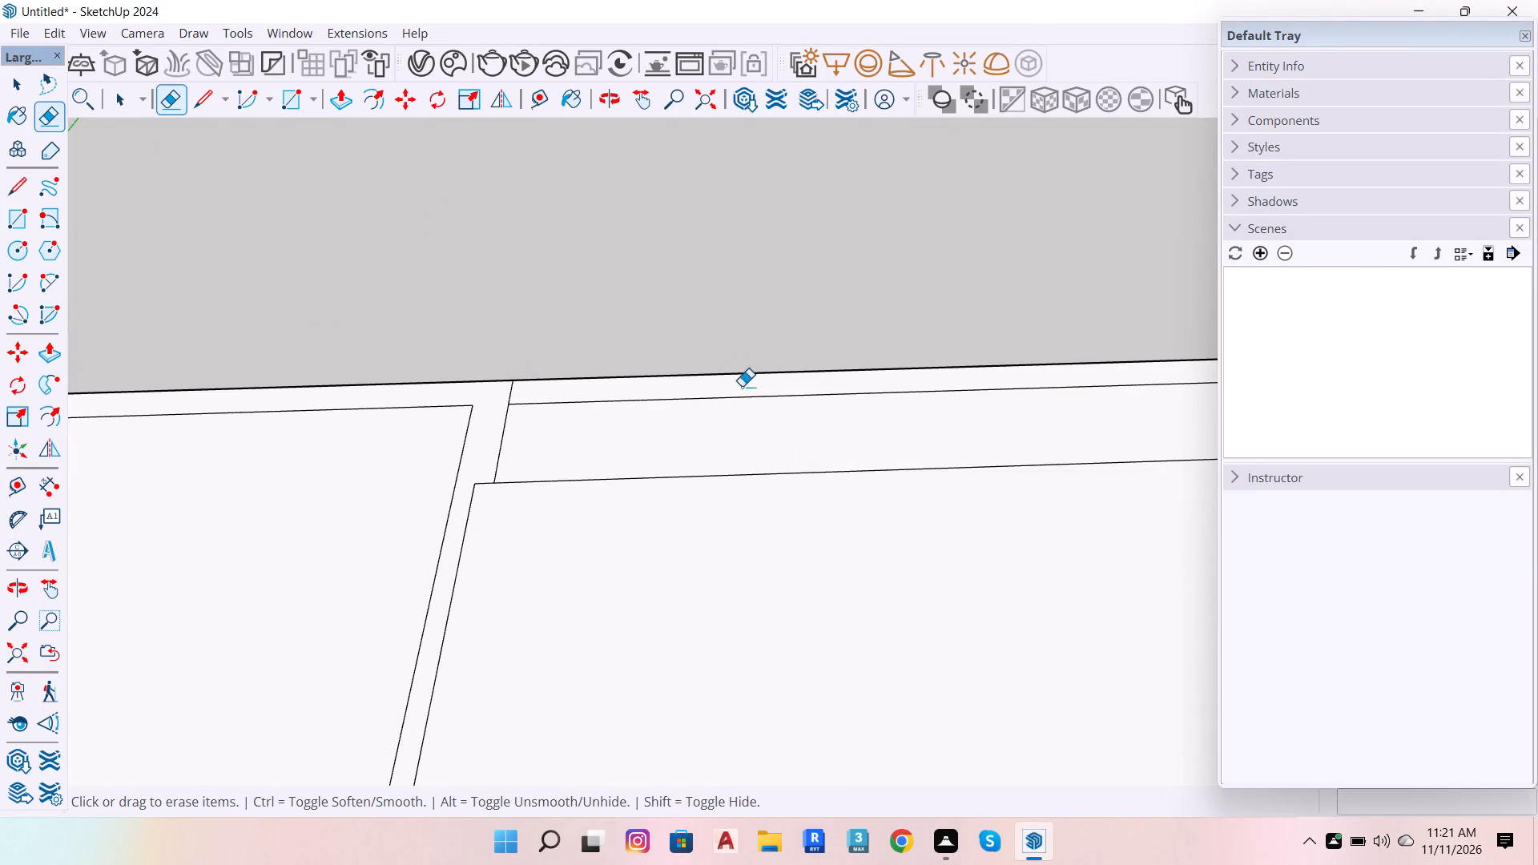
{"action": "left_click", "coordinate": [742, 396]}
{"action": "scroll", "coordinate": [376, 434], "scroll_direction": "down", "scroll_amount": 7}
{"action": "scroll", "coordinate": [855, 445], "scroll_direction": "up", "scroll_amount": 5}
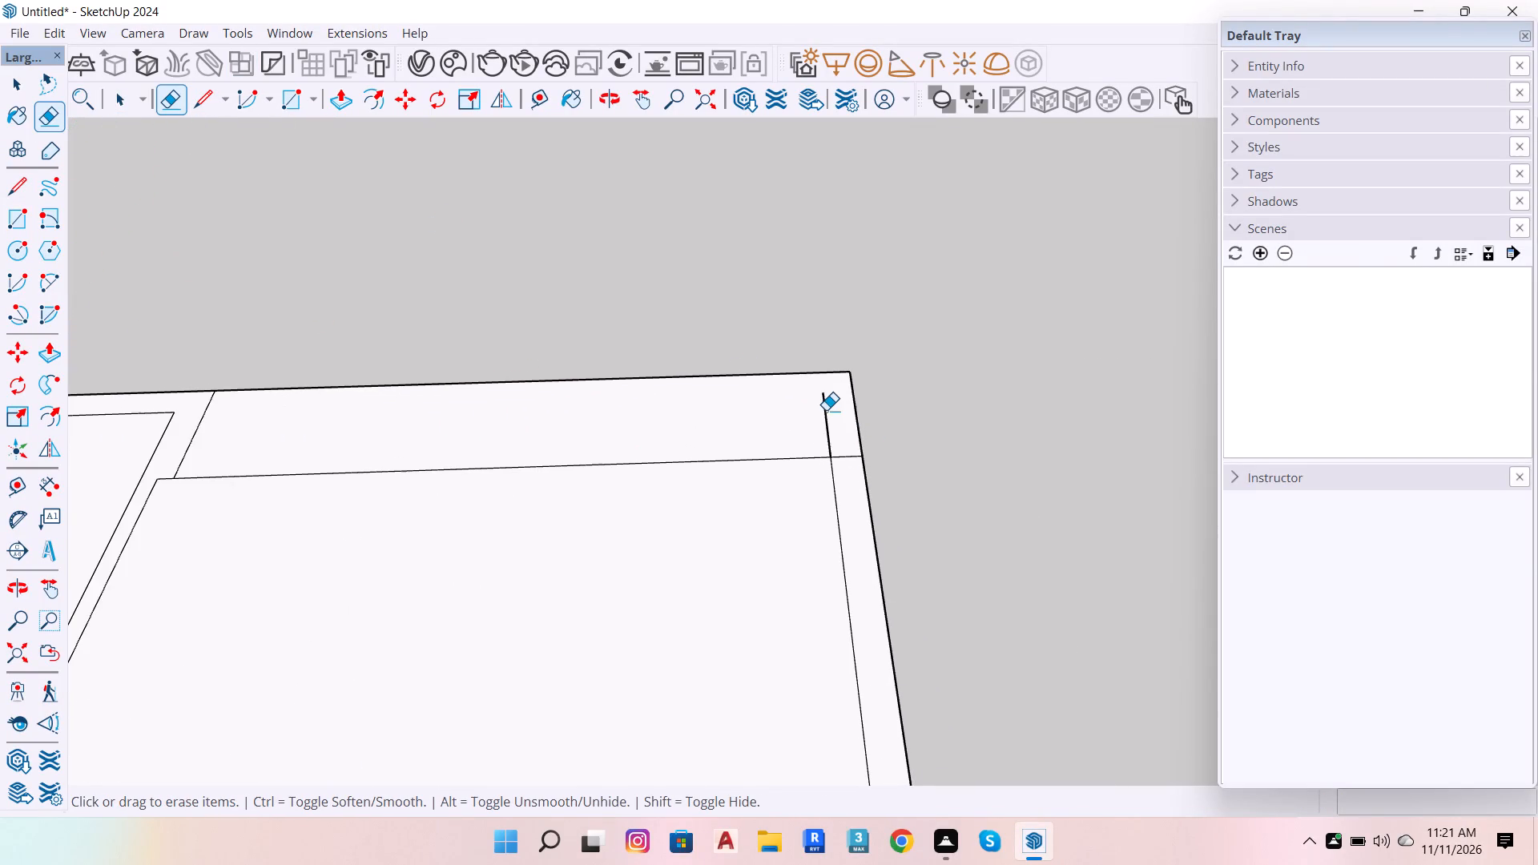
{"action": "left_click", "coordinate": [826, 410]}
{"action": "scroll", "coordinate": [860, 418], "scroll_direction": "down", "scroll_amount": 7}
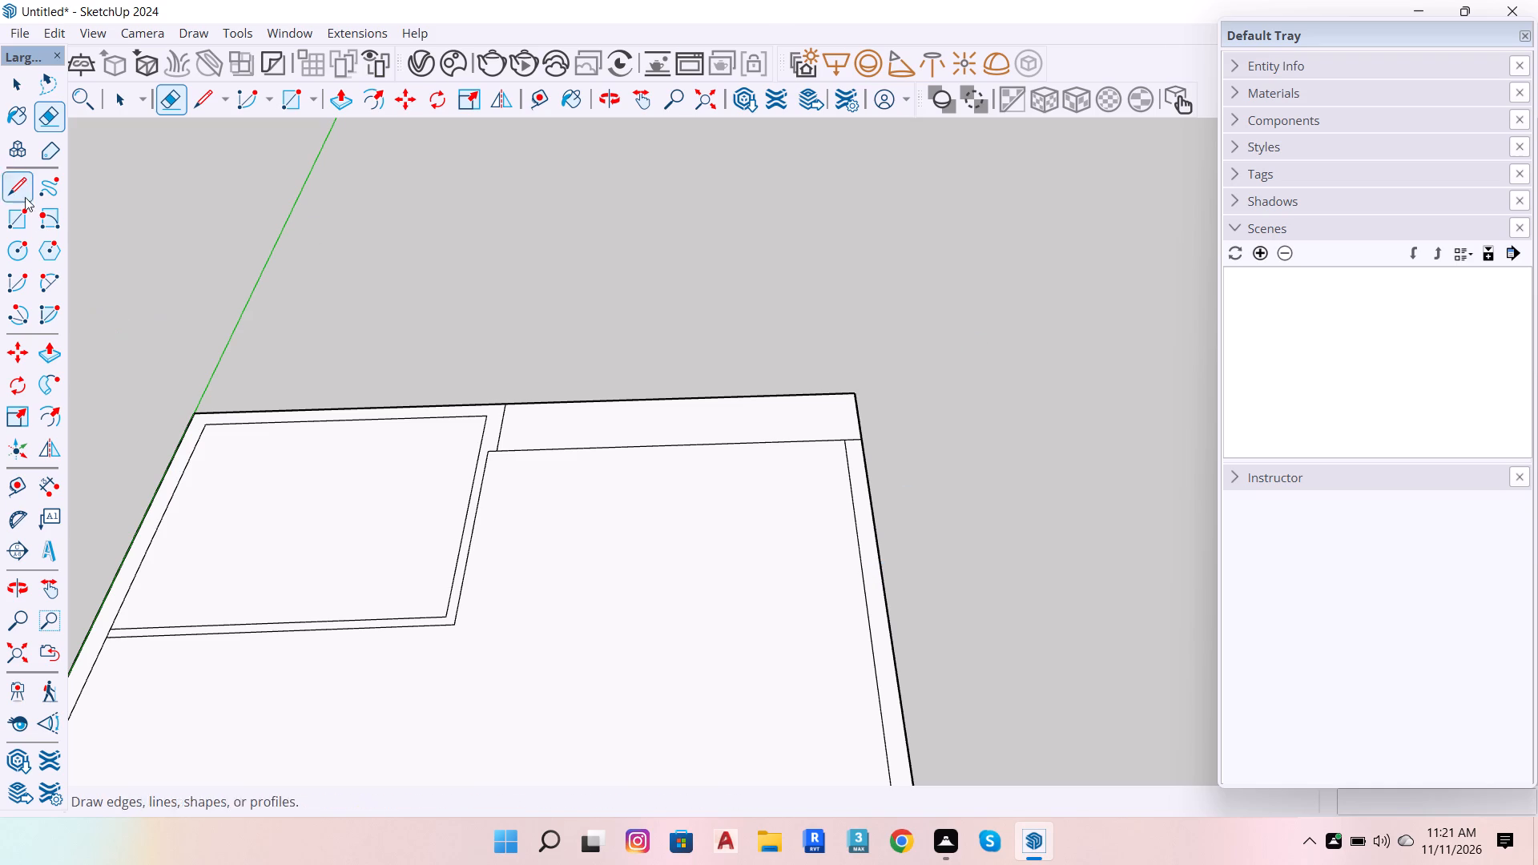
Place a guide 2'6" inward from the outer edge of the side wall opposite the green axis.
{"action": "left_click_drag", "start_coordinate": [11, 481], "coordinate": [13, 481]}
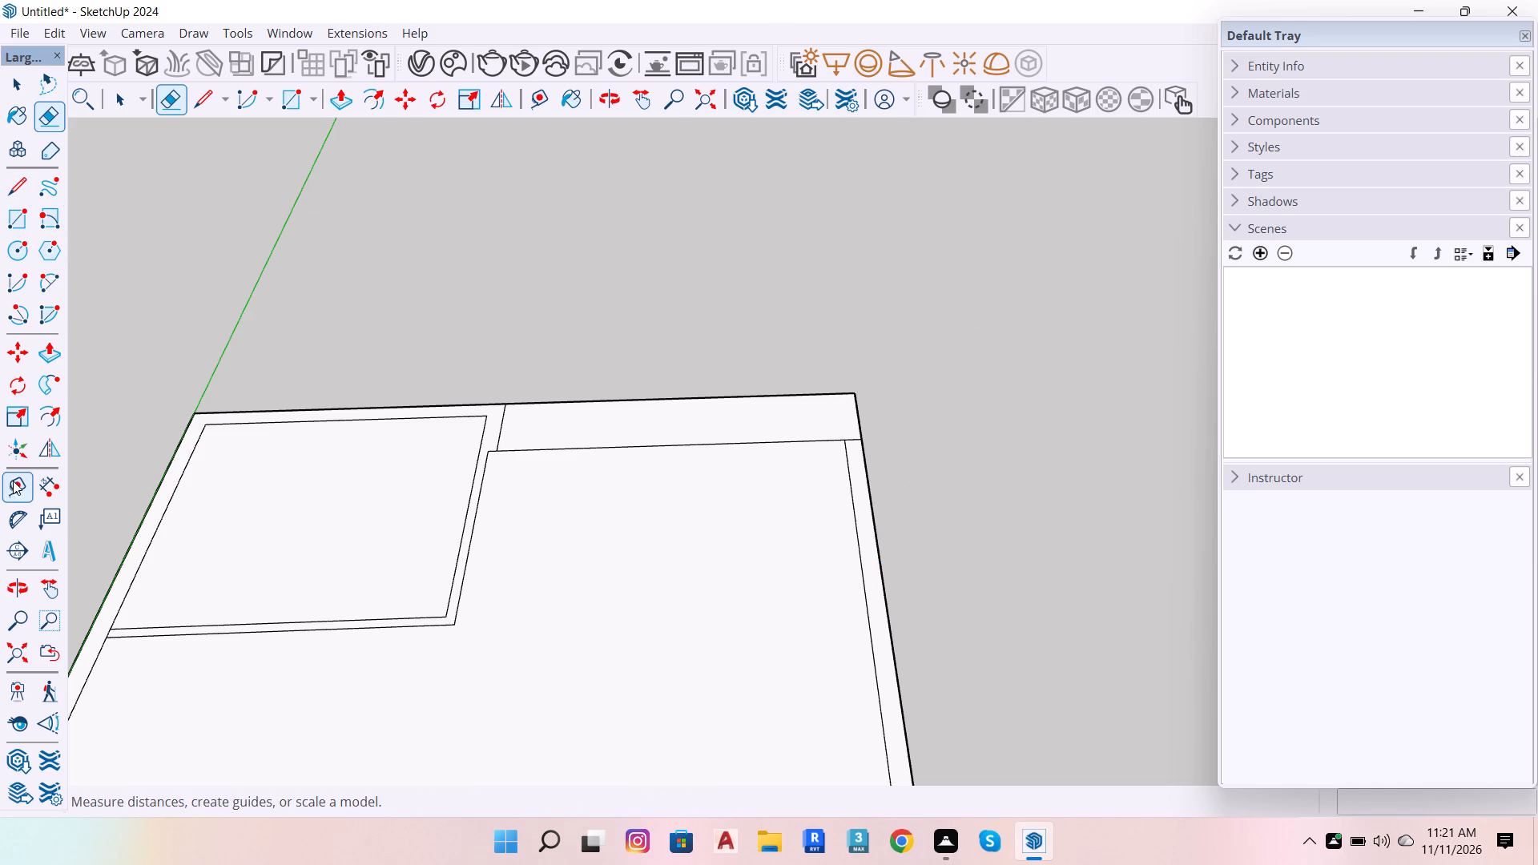
{"action": "left_click_drag", "start_coordinate": [13, 481], "coordinate": [21, 479]}
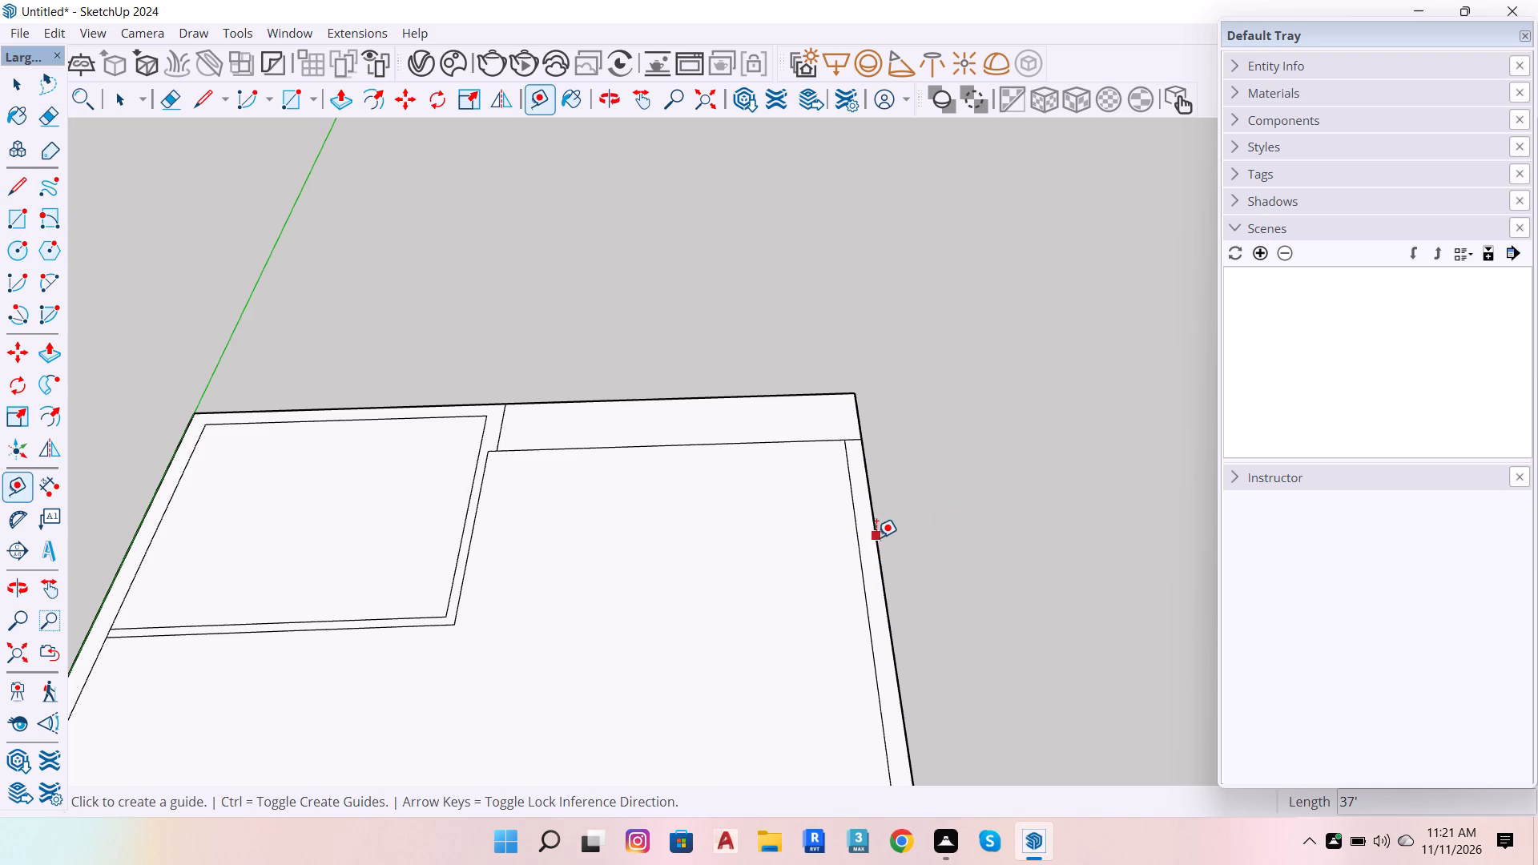
{"action": "left_click", "coordinate": [876, 537]}
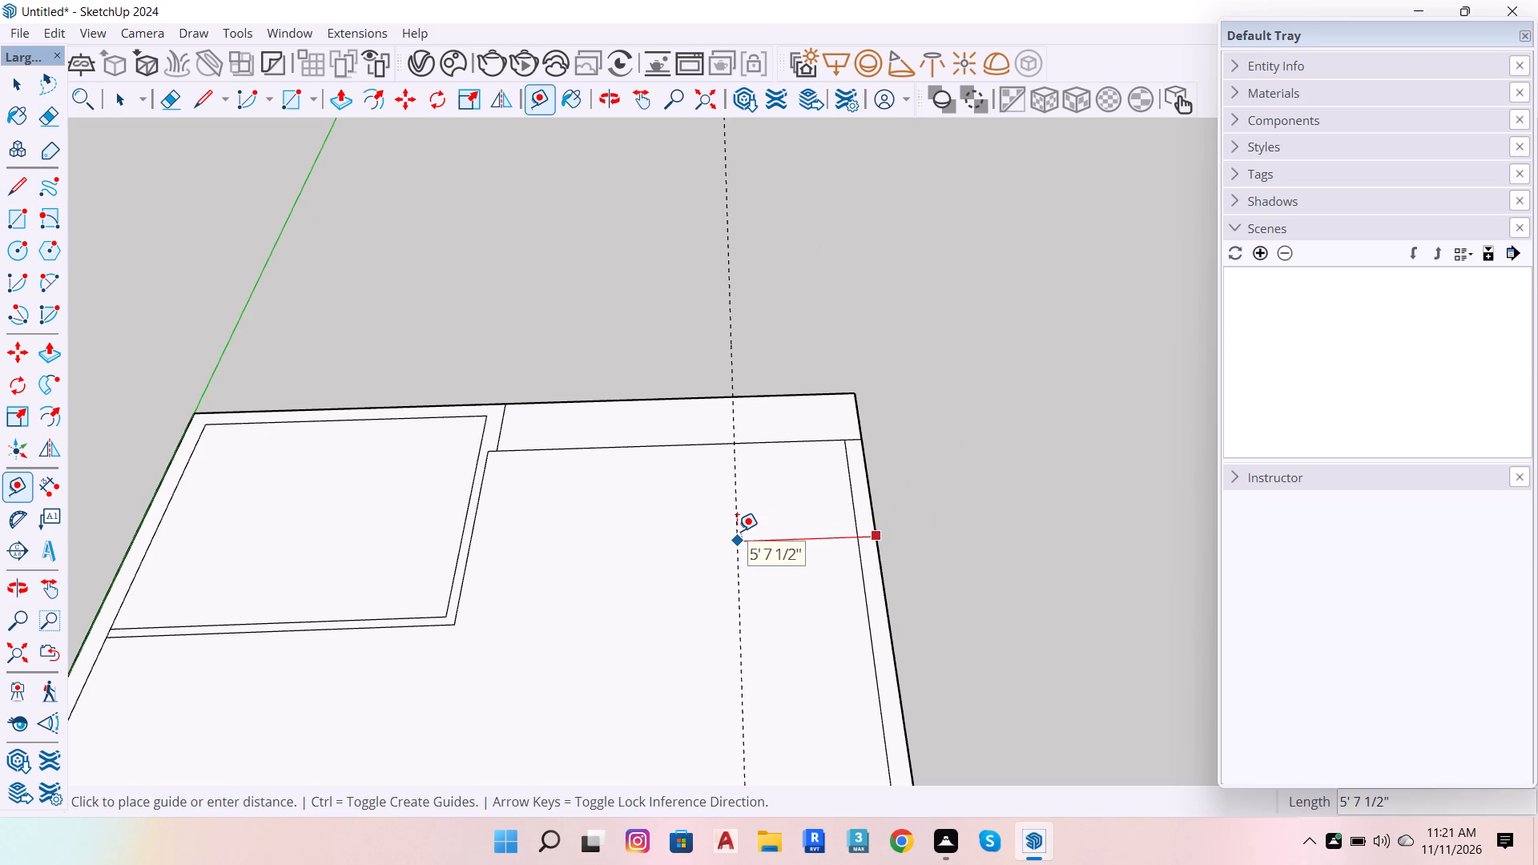
{"action": "type", "text": "2'6"}
{"action": "key", "text": "Return"}
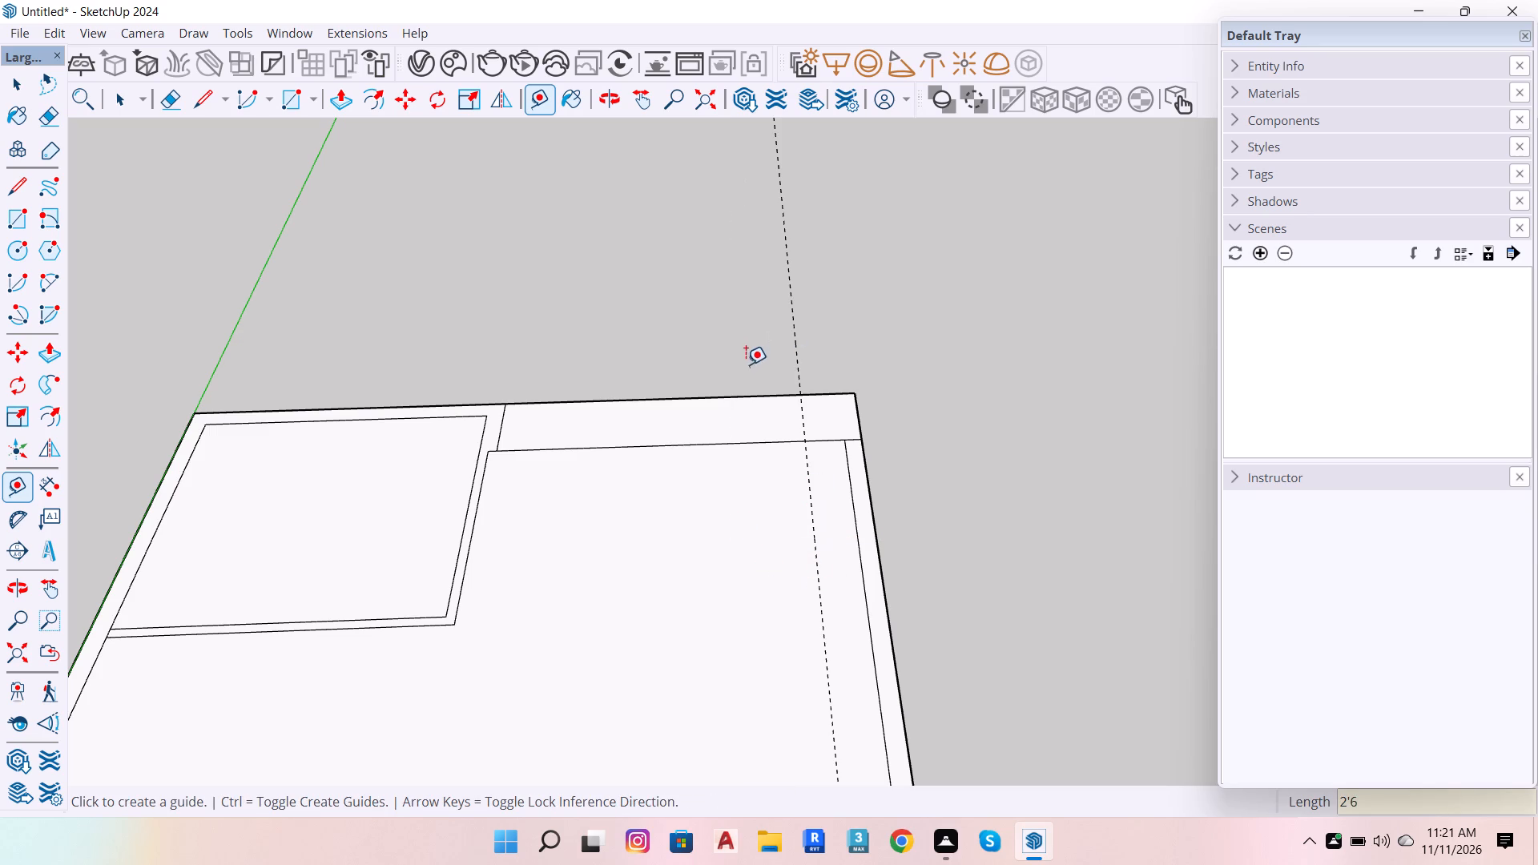
Add a parallel guide 9 inches farther inward from the 2'6" guide.
{"action": "left_click", "coordinate": [795, 345]}
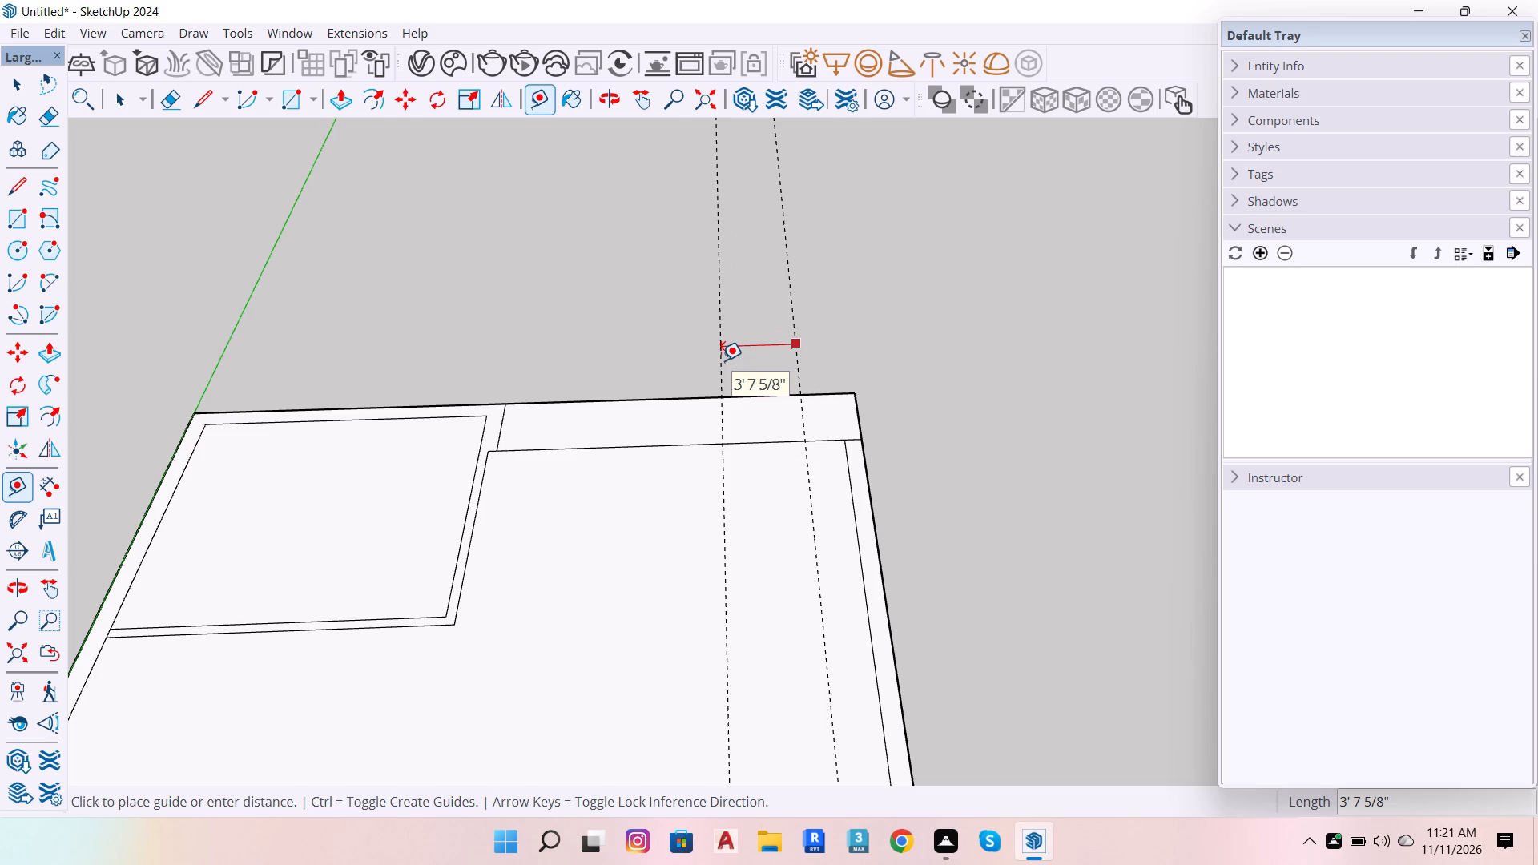
{"action": "key", "text": "9"}
{"action": "key", "text": "Return"}
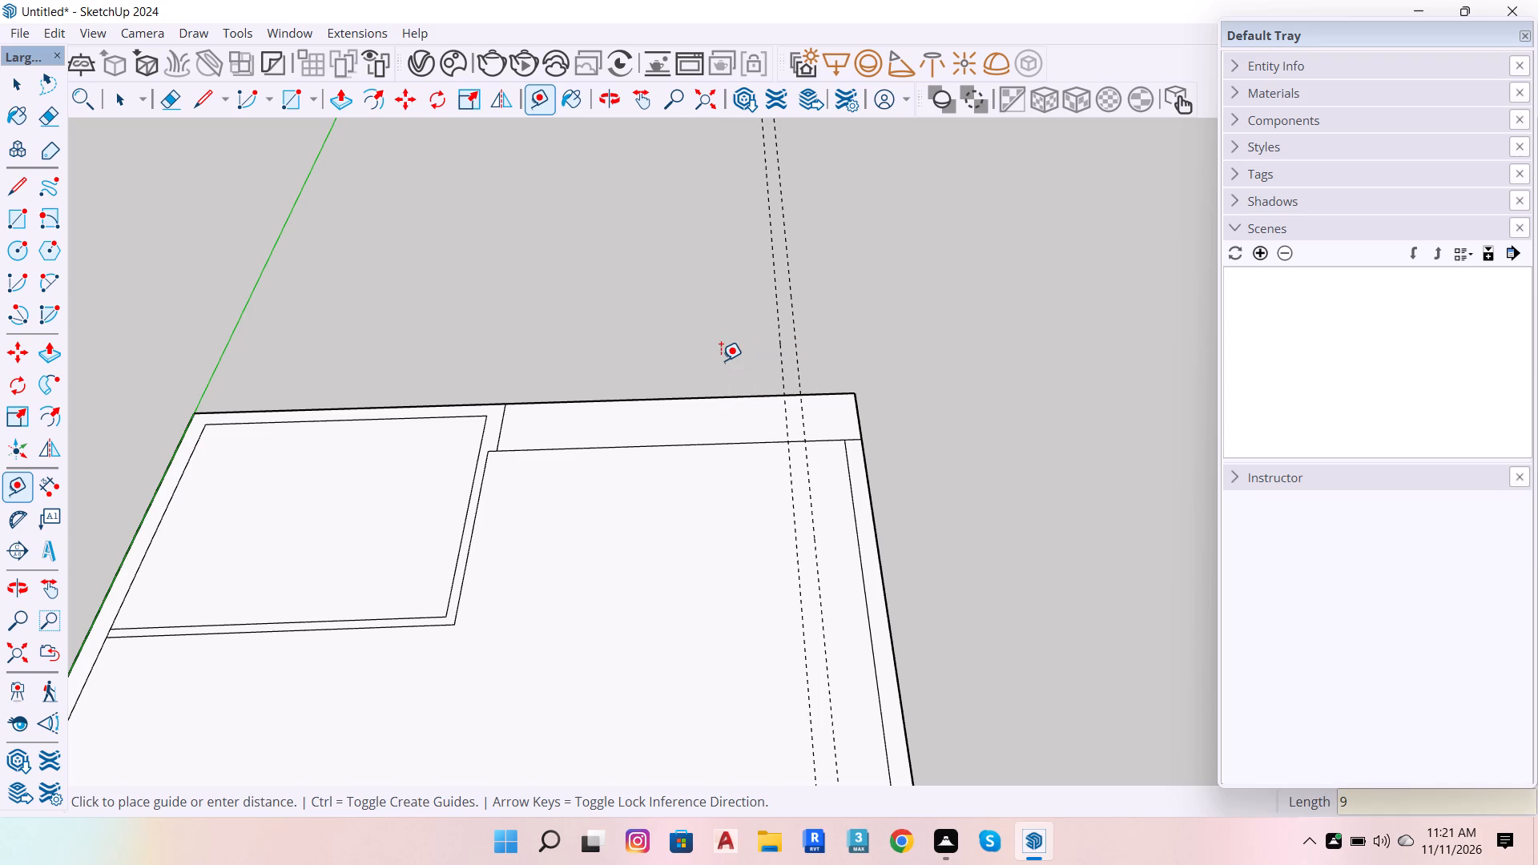
{"action": "key", "text": "space"}
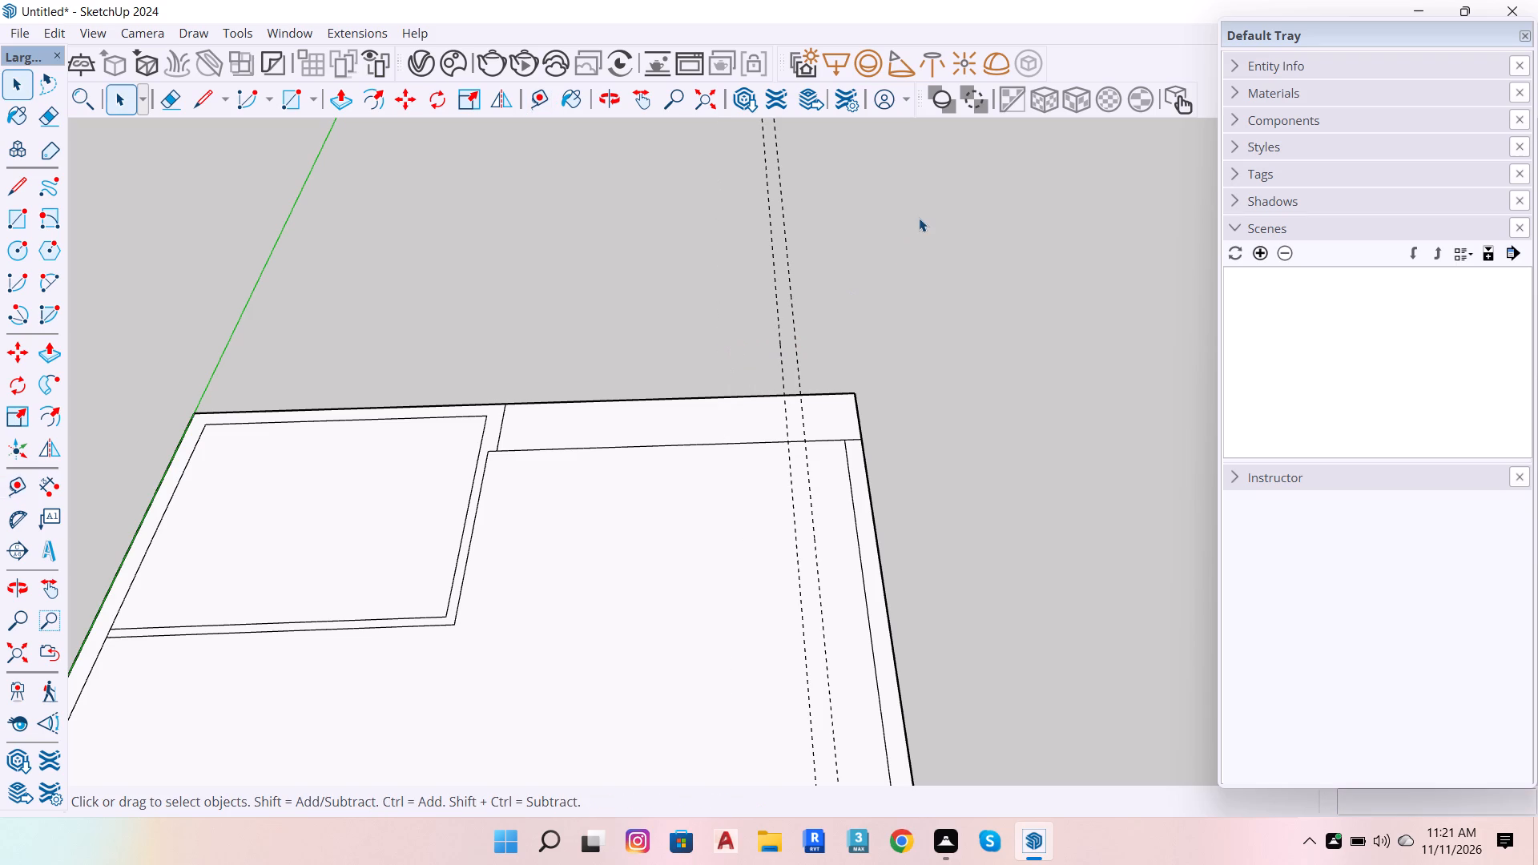
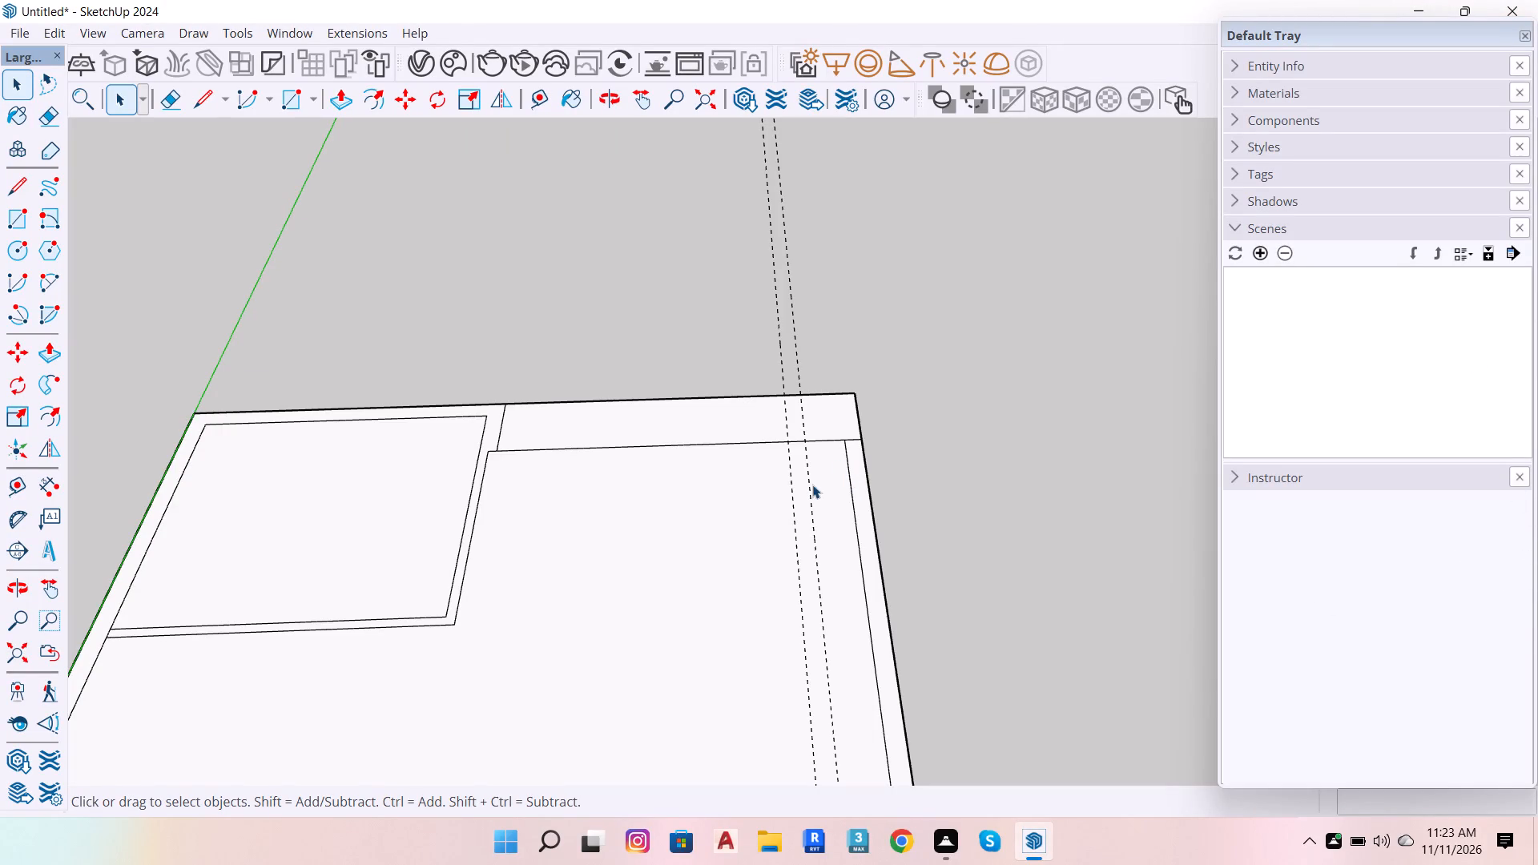
Place a guide 9 inches inward from the inner edge of the strip along the far wall.
{"action": "key", "text": "t"}
{"action": "left_click", "coordinate": [711, 441]}
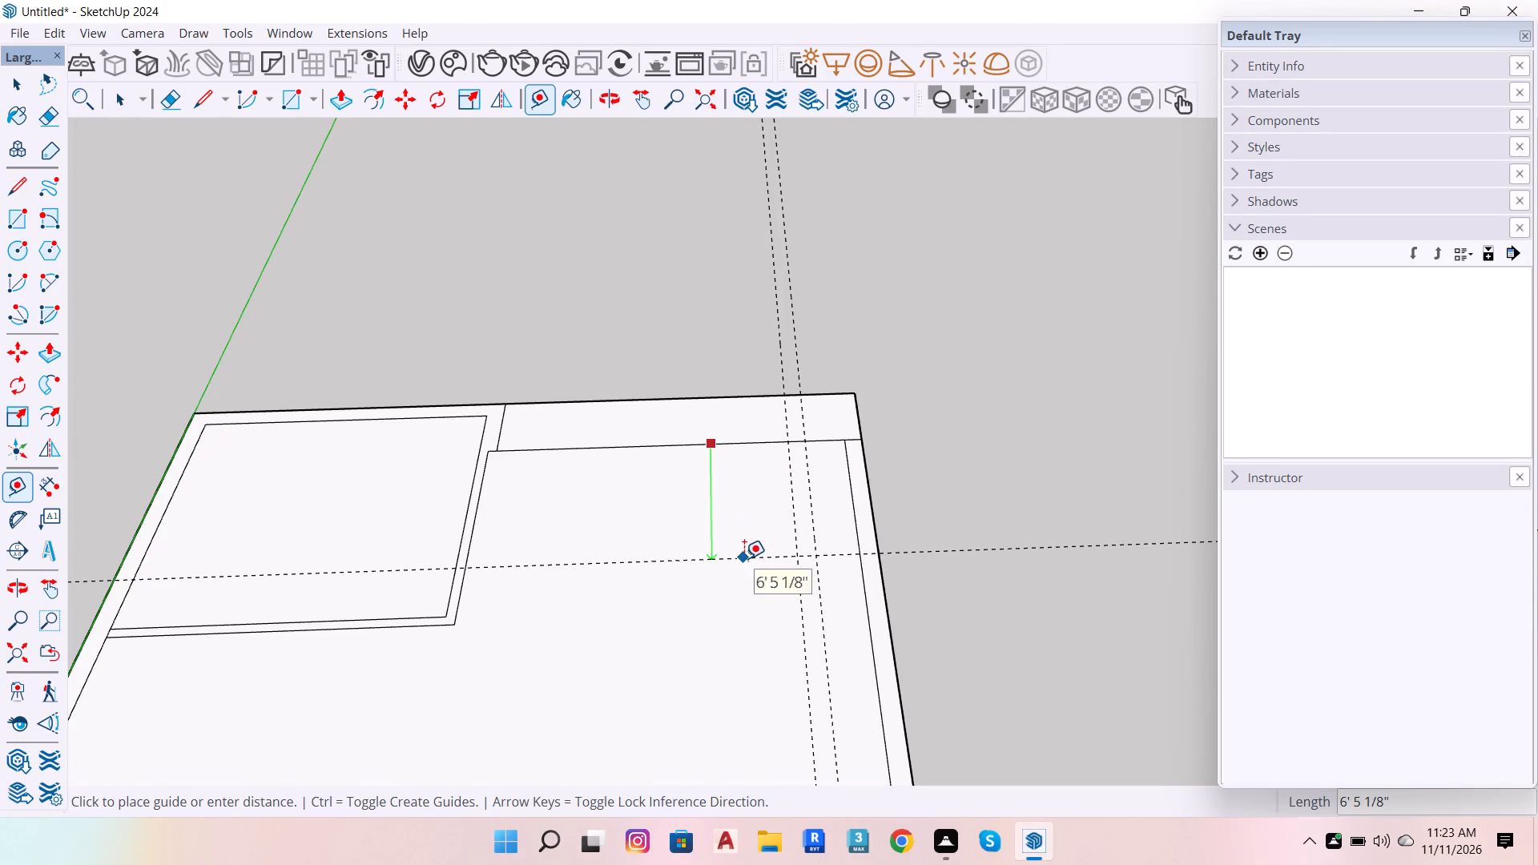
{"action": "key", "text": "9"}
{"action": "key", "text": "Return"}
{"action": "key", "text": "space"}
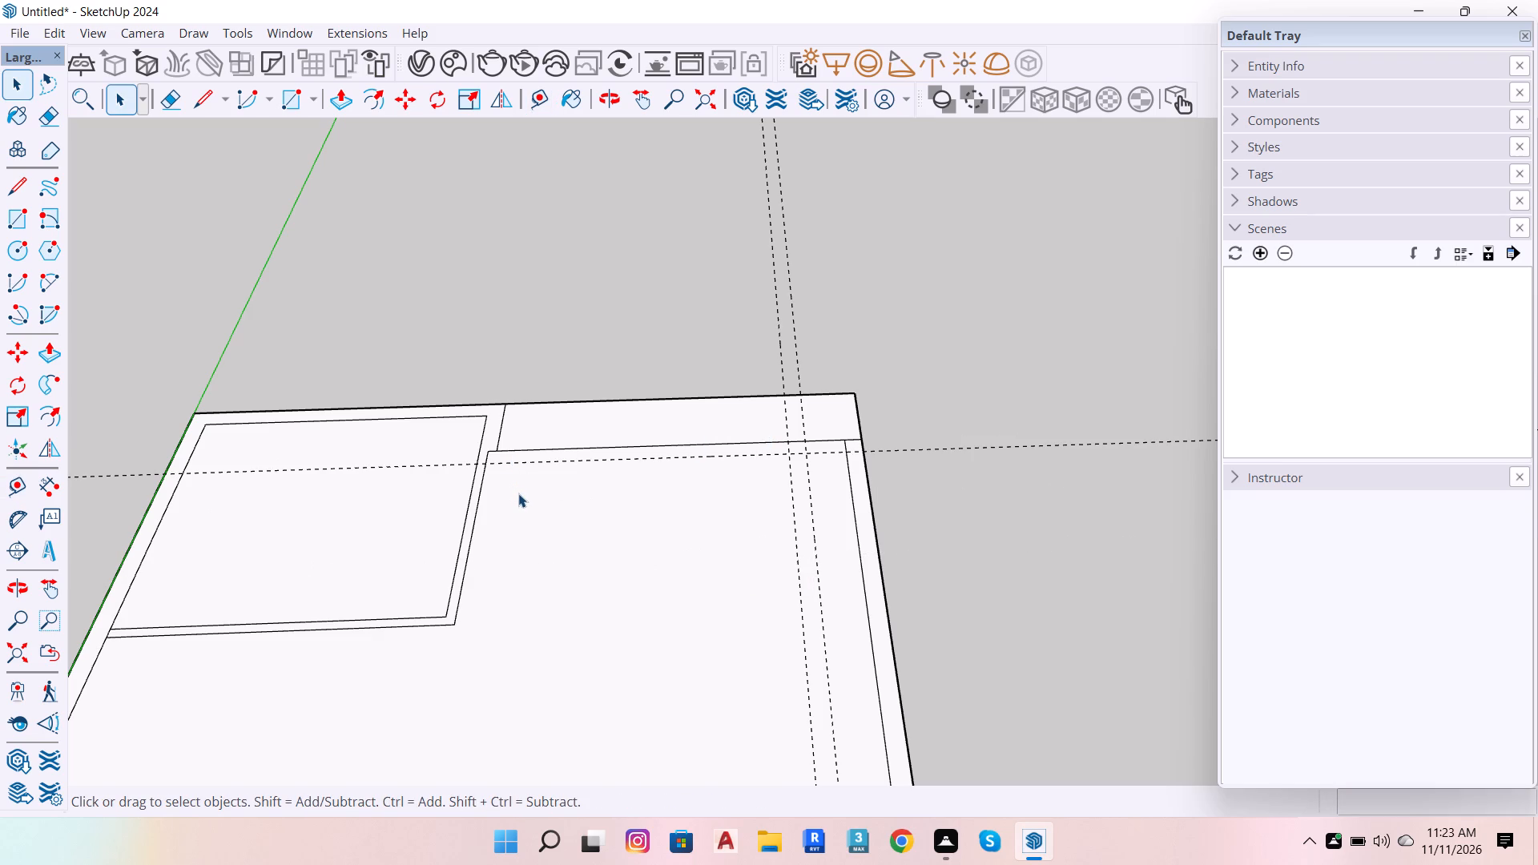
Draw a 15' 7 1/2" line along the new guide from the corner room's outer wall edge to the opposite side wall's inner edge.
{"action": "scroll", "coordinate": [520, 494], "scroll_direction": "up", "scroll_amount": 1}
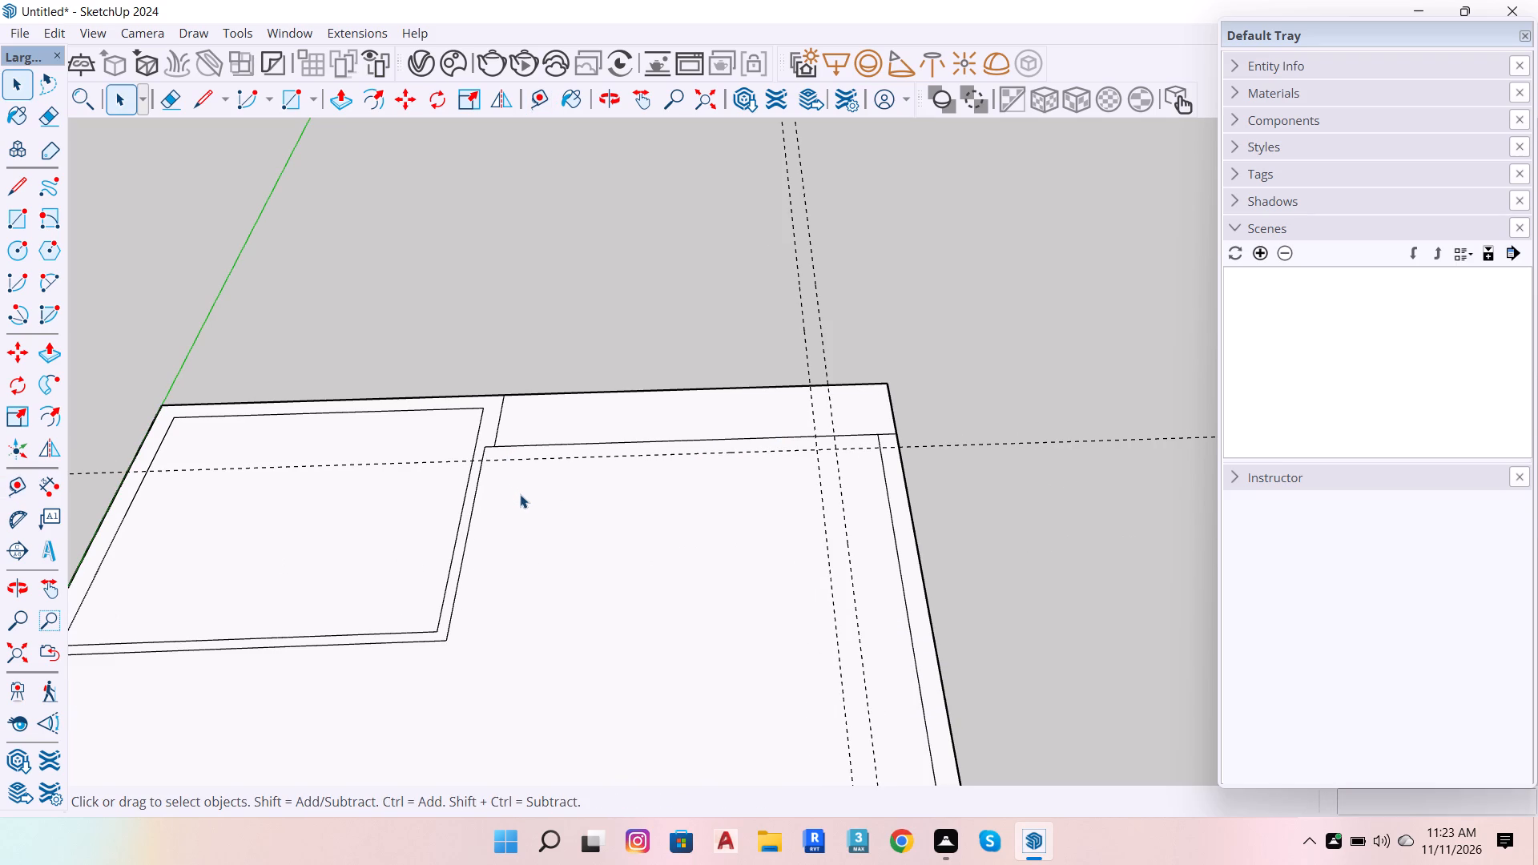
{"action": "key", "text": "l"}
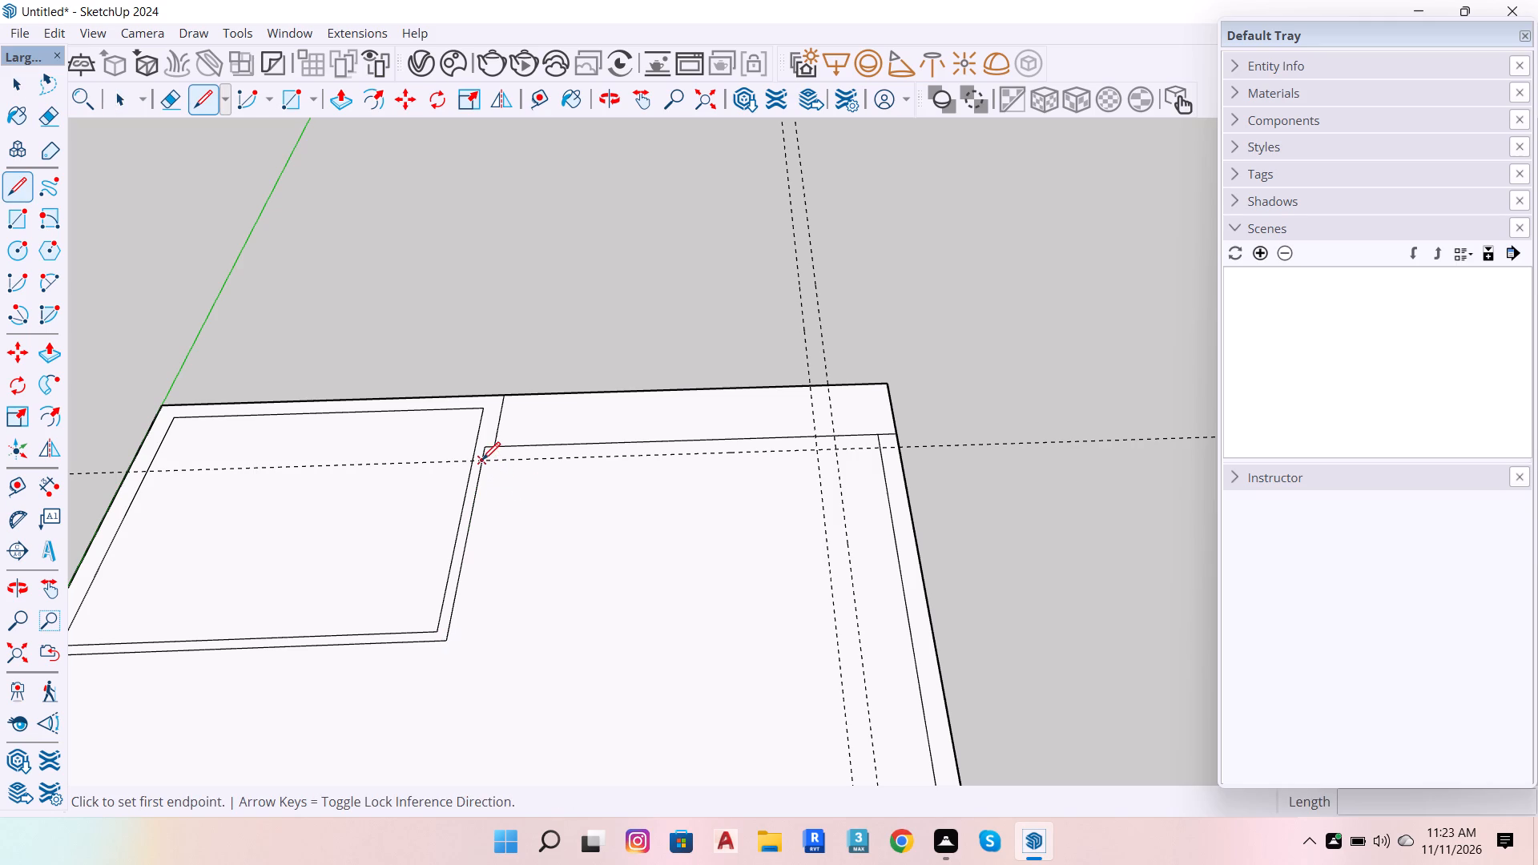
{"action": "left_click", "coordinate": [482, 460]}
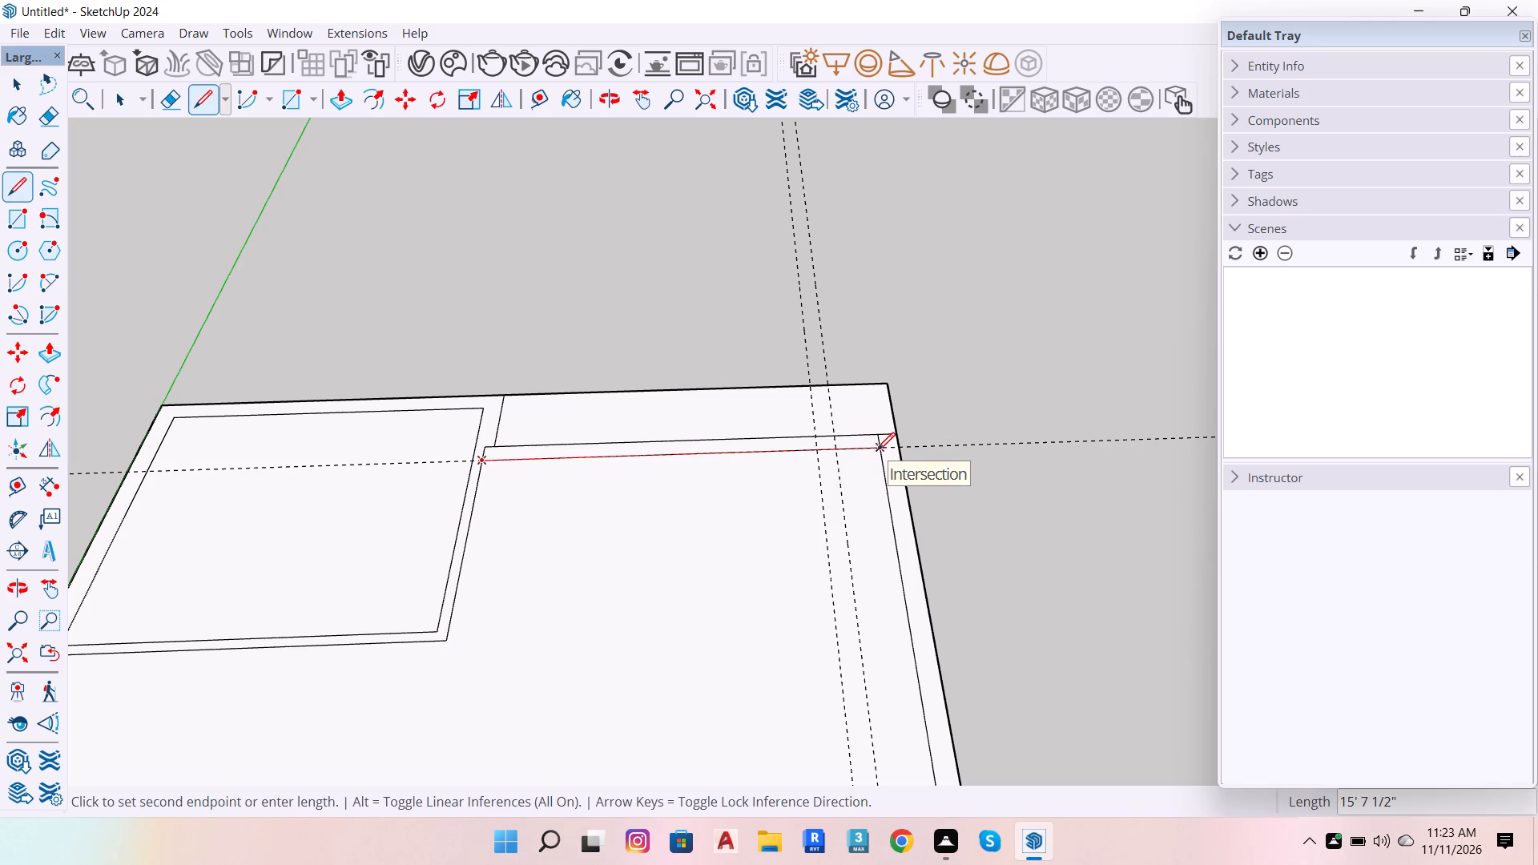
{"action": "left_click", "coordinate": [883, 447]}
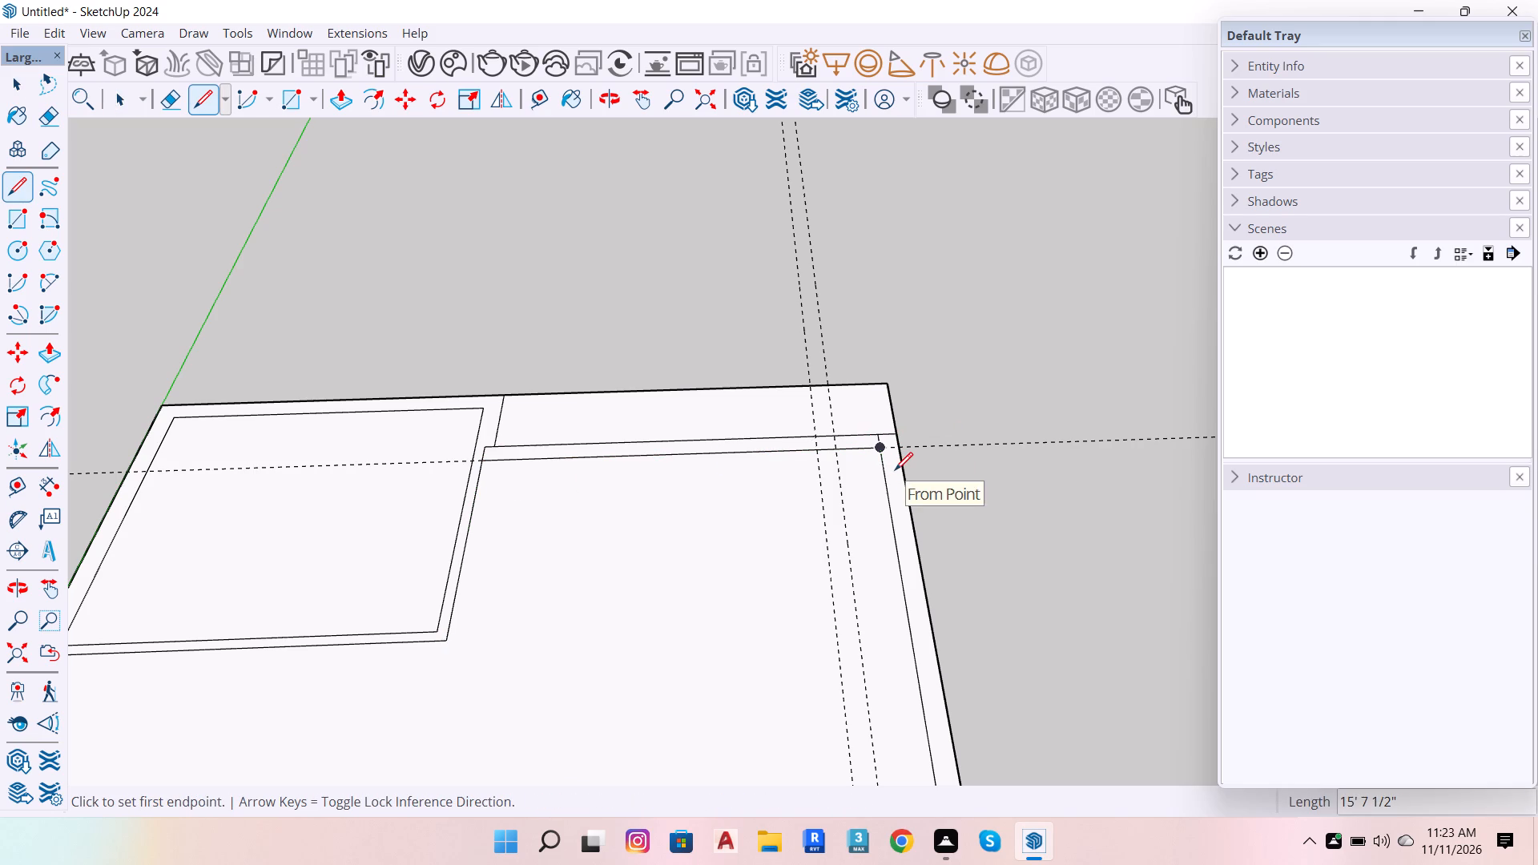
{"action": "key", "text": "space"}
Erase the short piece of side-wall inner edge between the strip's edge and the new parallel line.
{"action": "scroll", "coordinate": [877, 447], "scroll_direction": "up", "scroll_amount": 3}
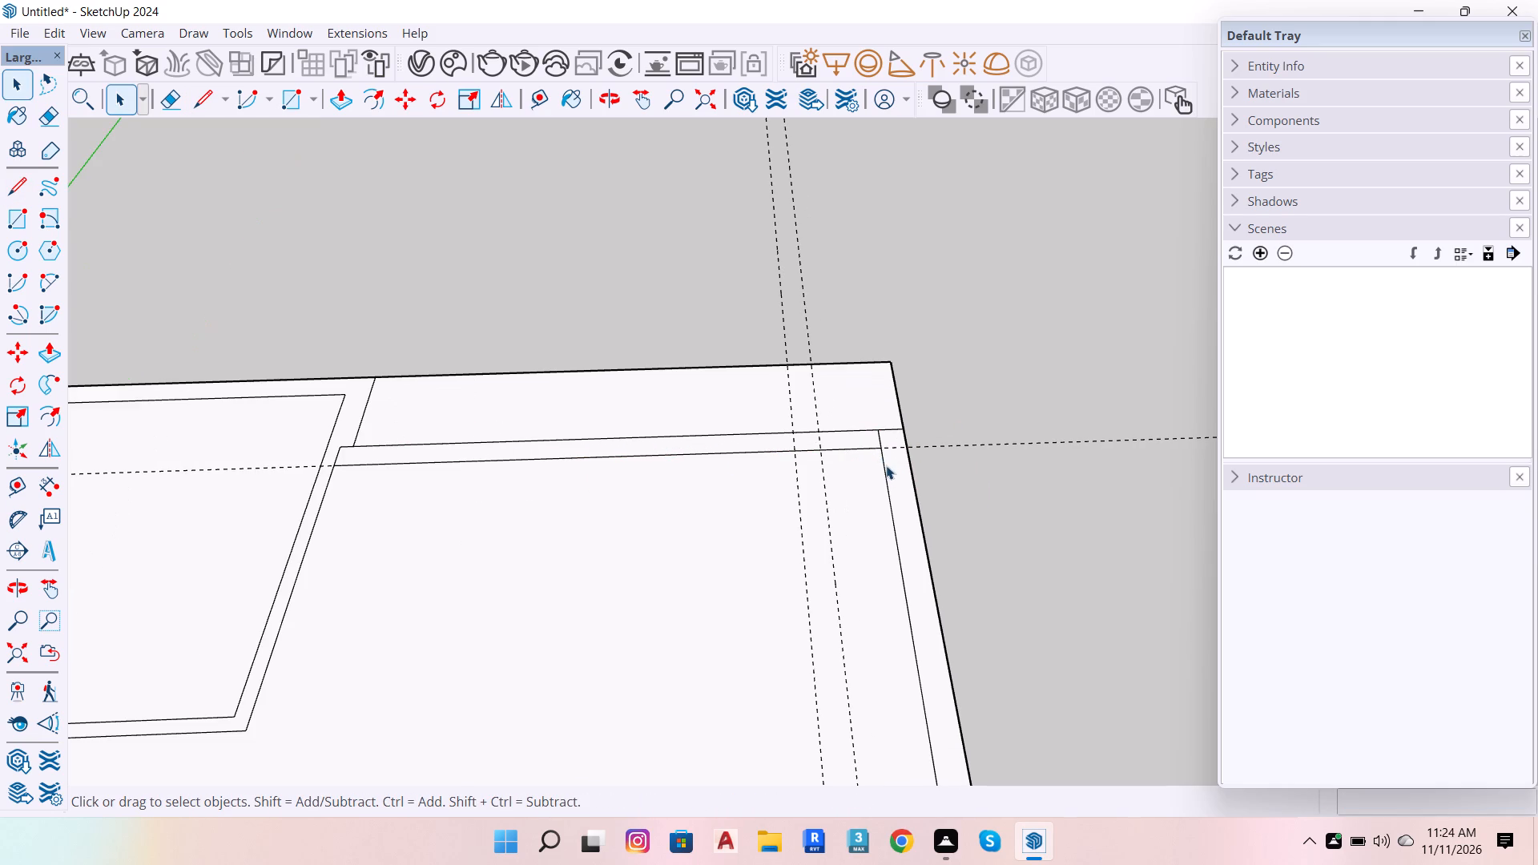
{"action": "key", "text": "e"}
{"action": "scroll", "coordinate": [880, 453], "scroll_direction": "up", "scroll_amount": 5}
{"action": "left_click_drag", "start_coordinate": [896, 437], "coordinate": [870, 428]}
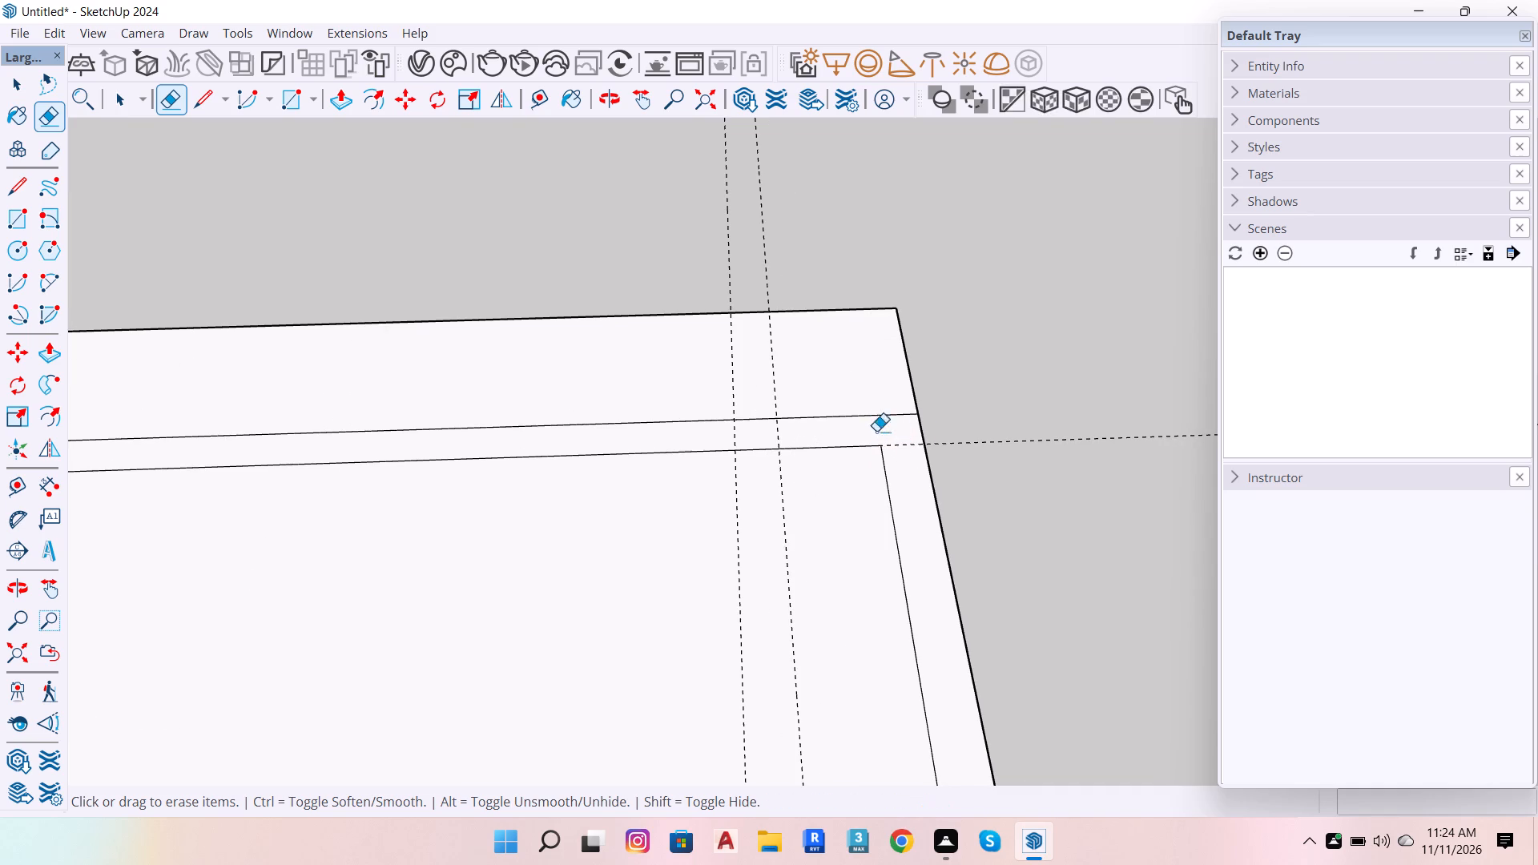
{"action": "scroll", "coordinate": [928, 443], "scroll_direction": "down", "scroll_amount": 12}
{"action": "key", "text": "space"}
{"action": "scroll", "coordinate": [912, 331], "scroll_direction": "down", "scroll_amount": 5}
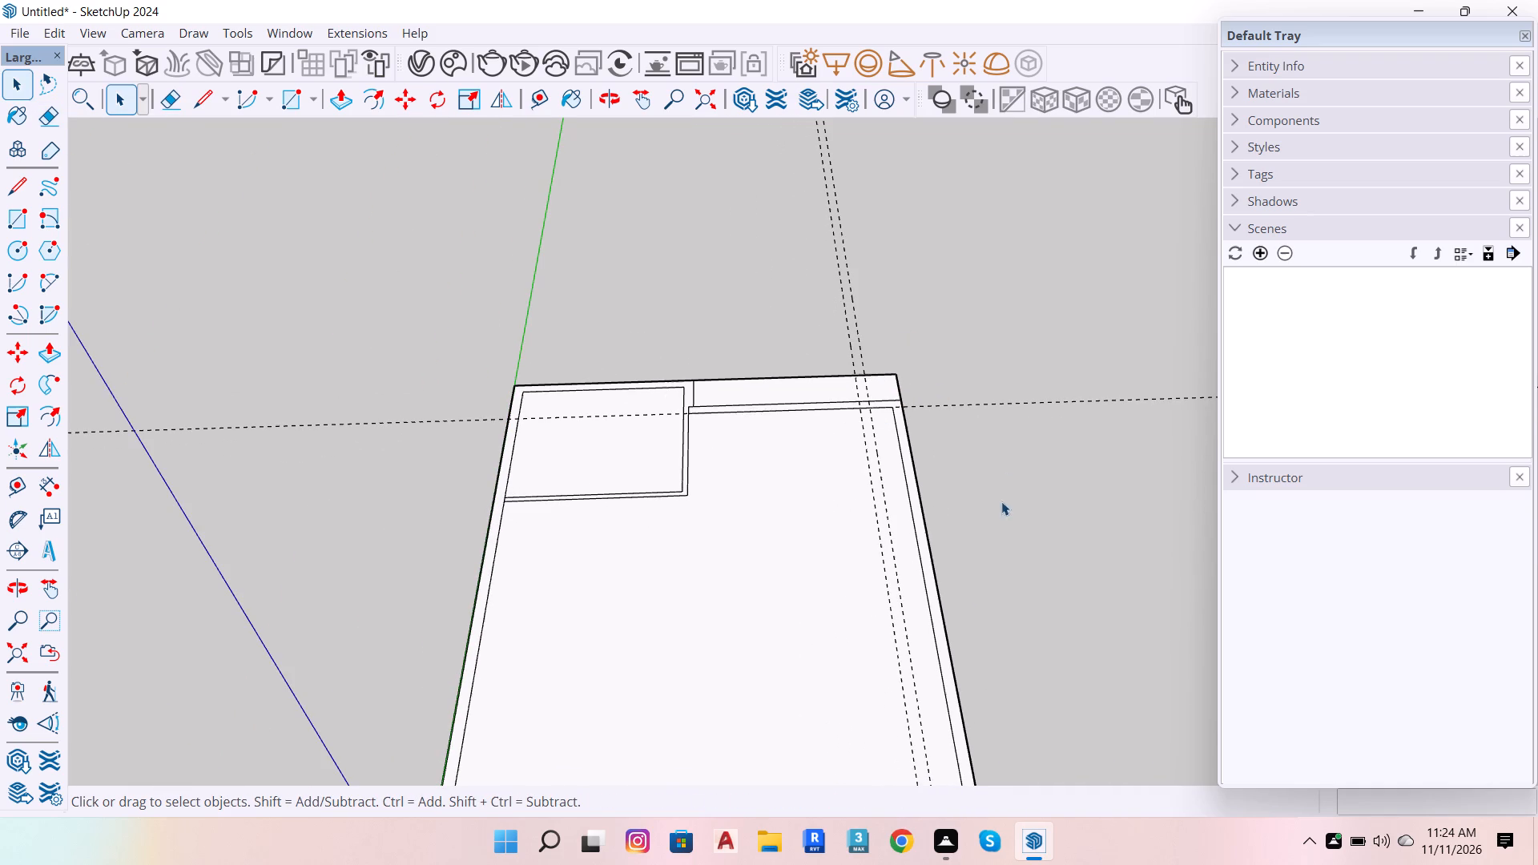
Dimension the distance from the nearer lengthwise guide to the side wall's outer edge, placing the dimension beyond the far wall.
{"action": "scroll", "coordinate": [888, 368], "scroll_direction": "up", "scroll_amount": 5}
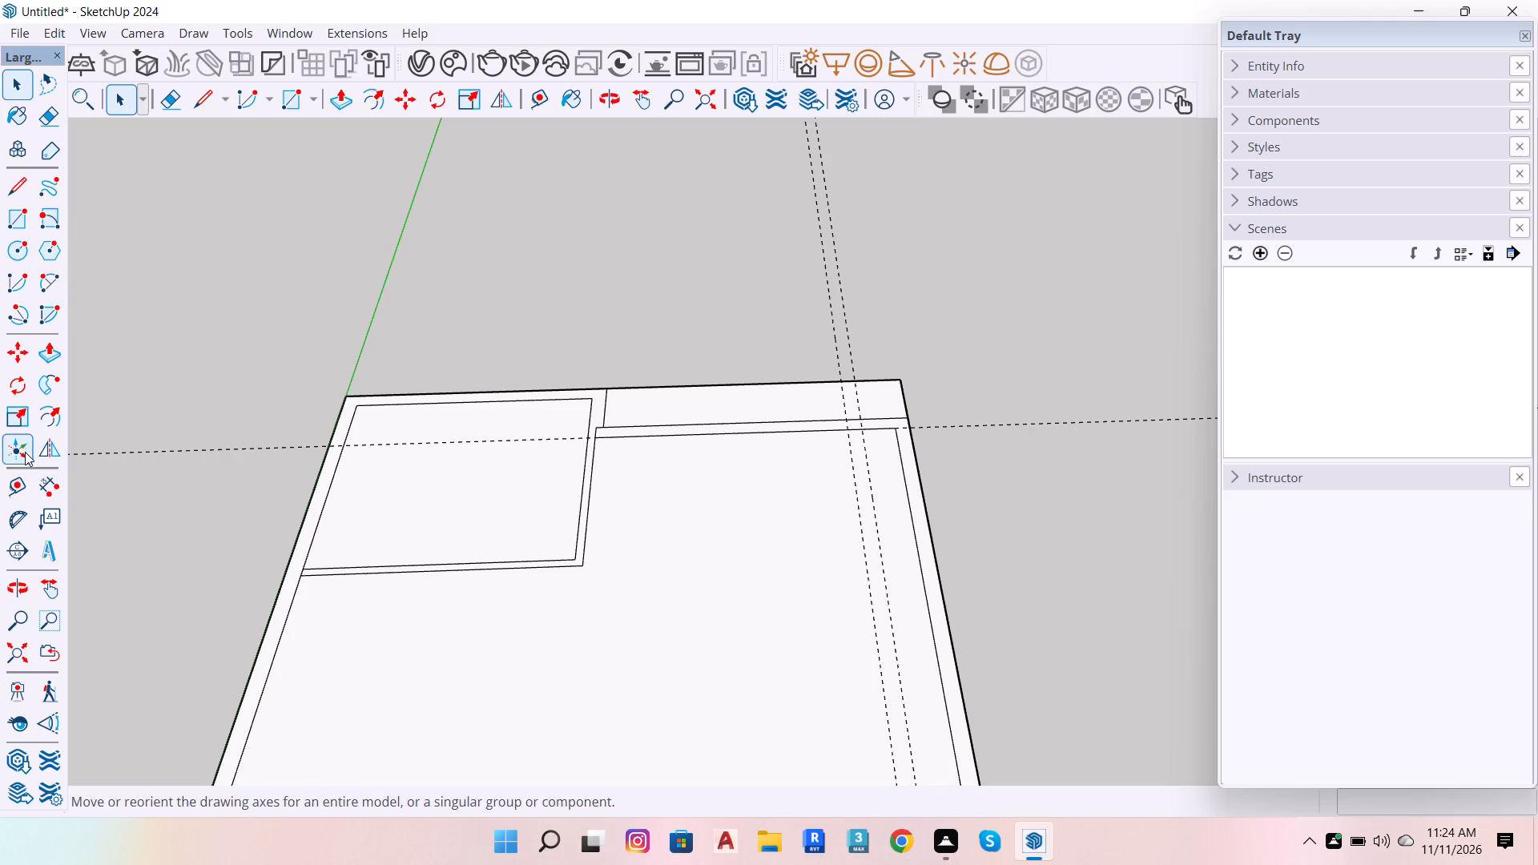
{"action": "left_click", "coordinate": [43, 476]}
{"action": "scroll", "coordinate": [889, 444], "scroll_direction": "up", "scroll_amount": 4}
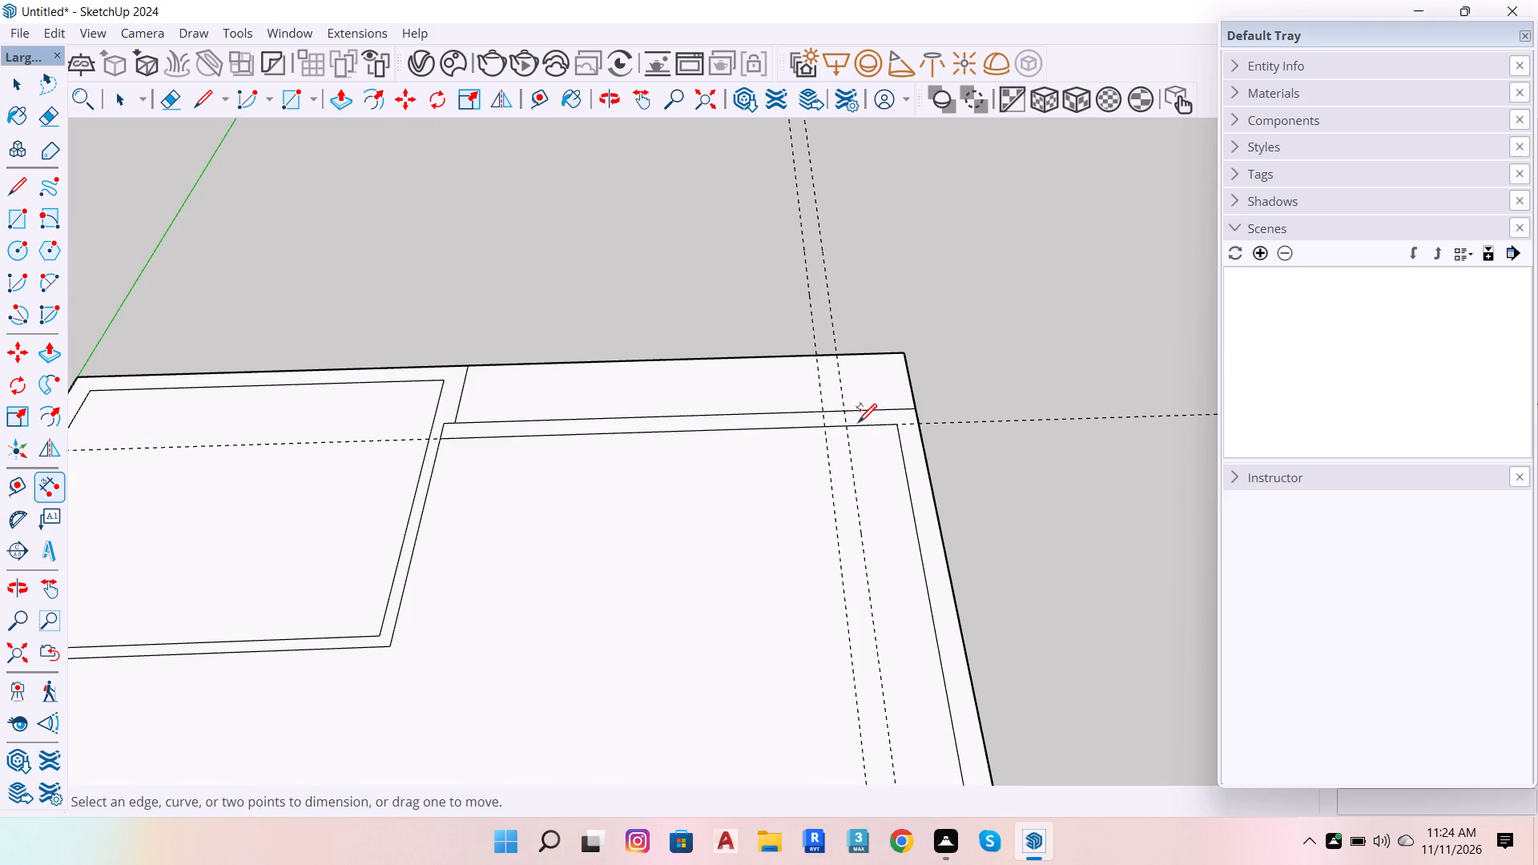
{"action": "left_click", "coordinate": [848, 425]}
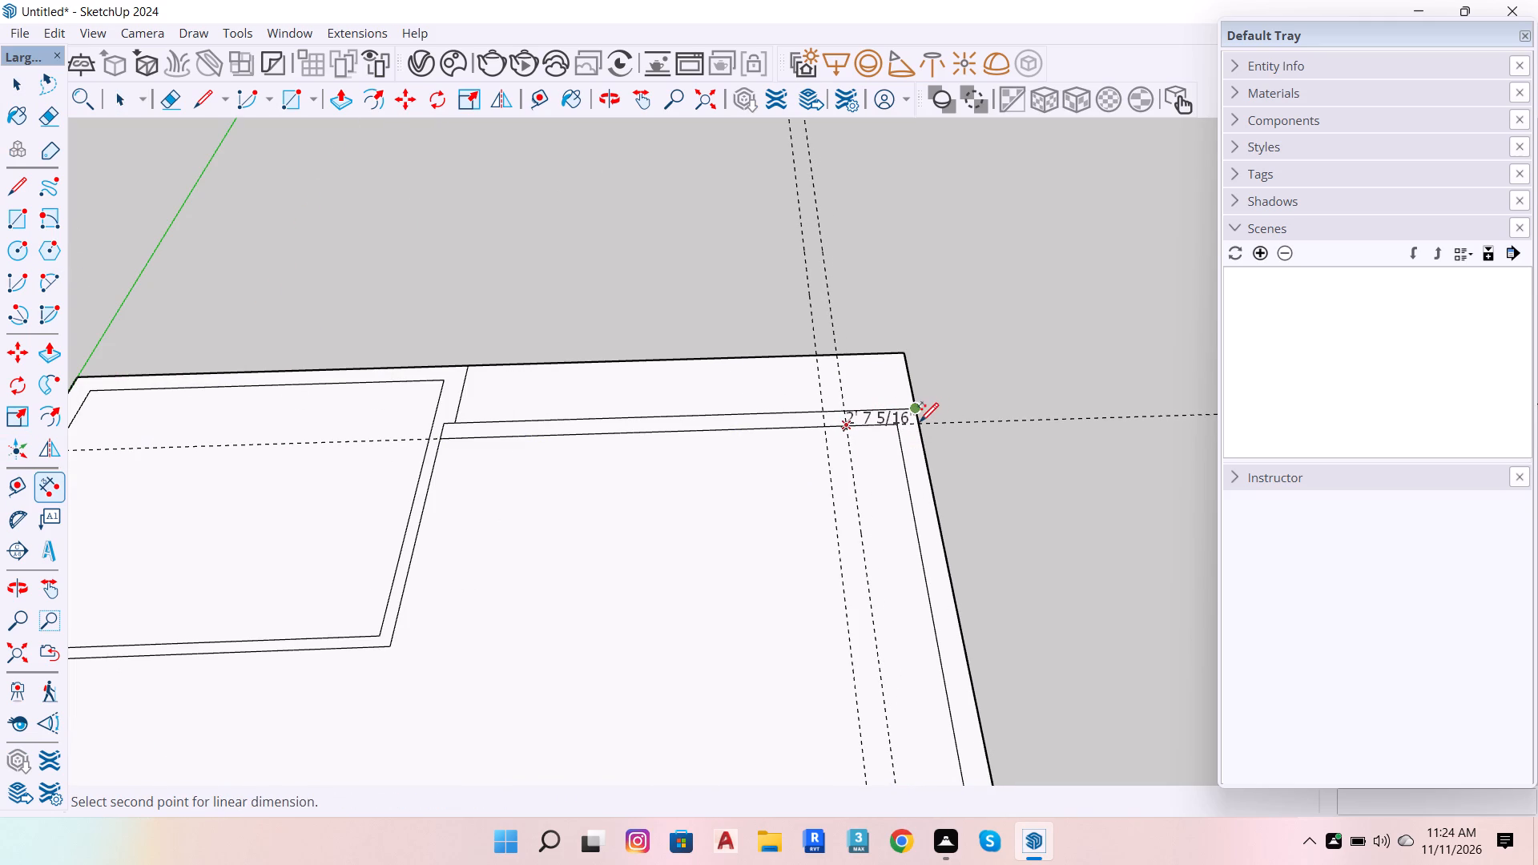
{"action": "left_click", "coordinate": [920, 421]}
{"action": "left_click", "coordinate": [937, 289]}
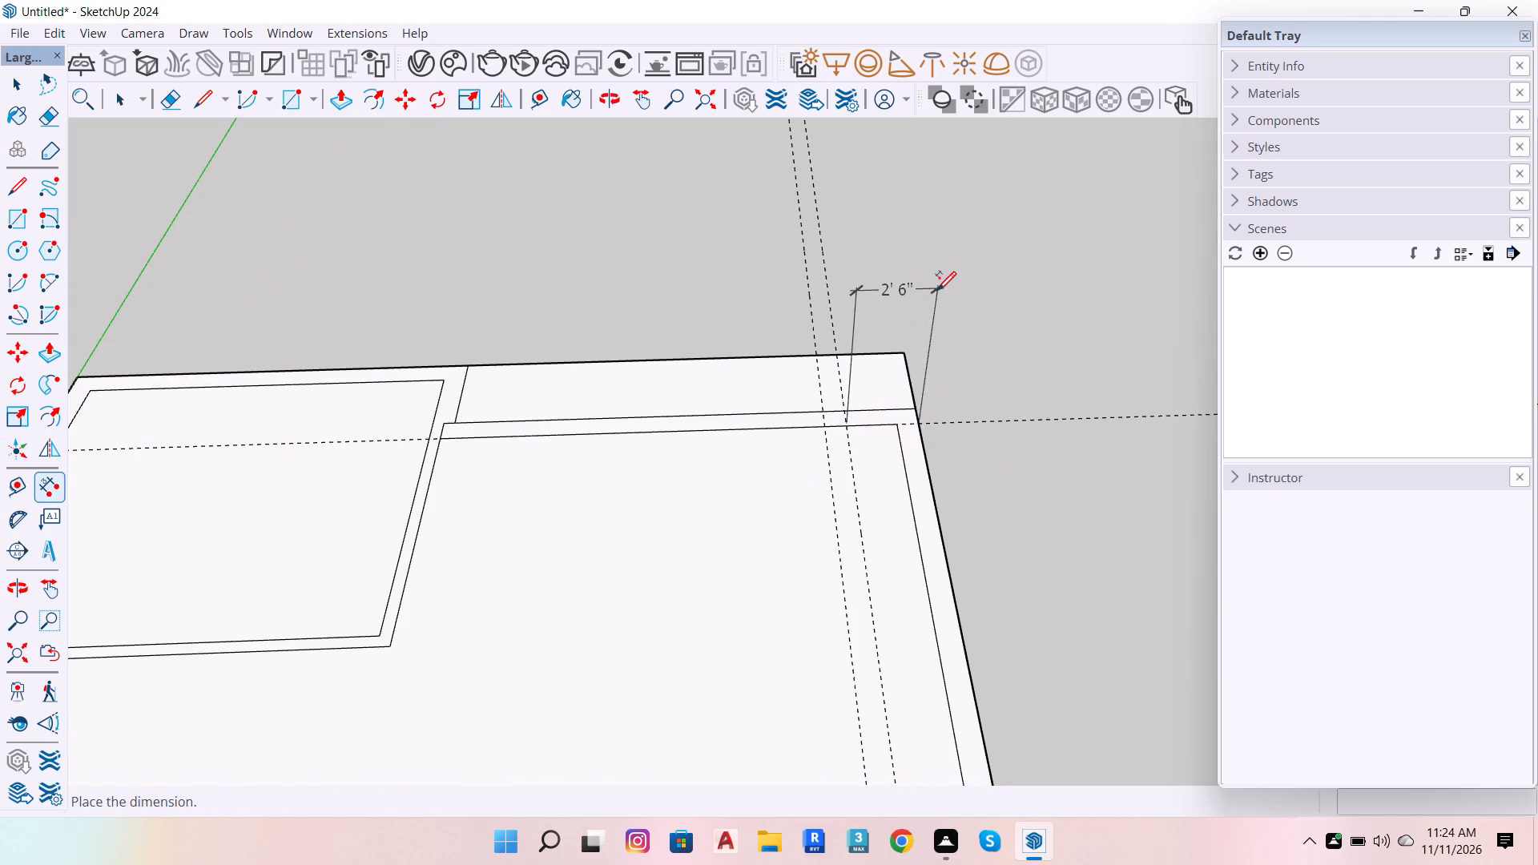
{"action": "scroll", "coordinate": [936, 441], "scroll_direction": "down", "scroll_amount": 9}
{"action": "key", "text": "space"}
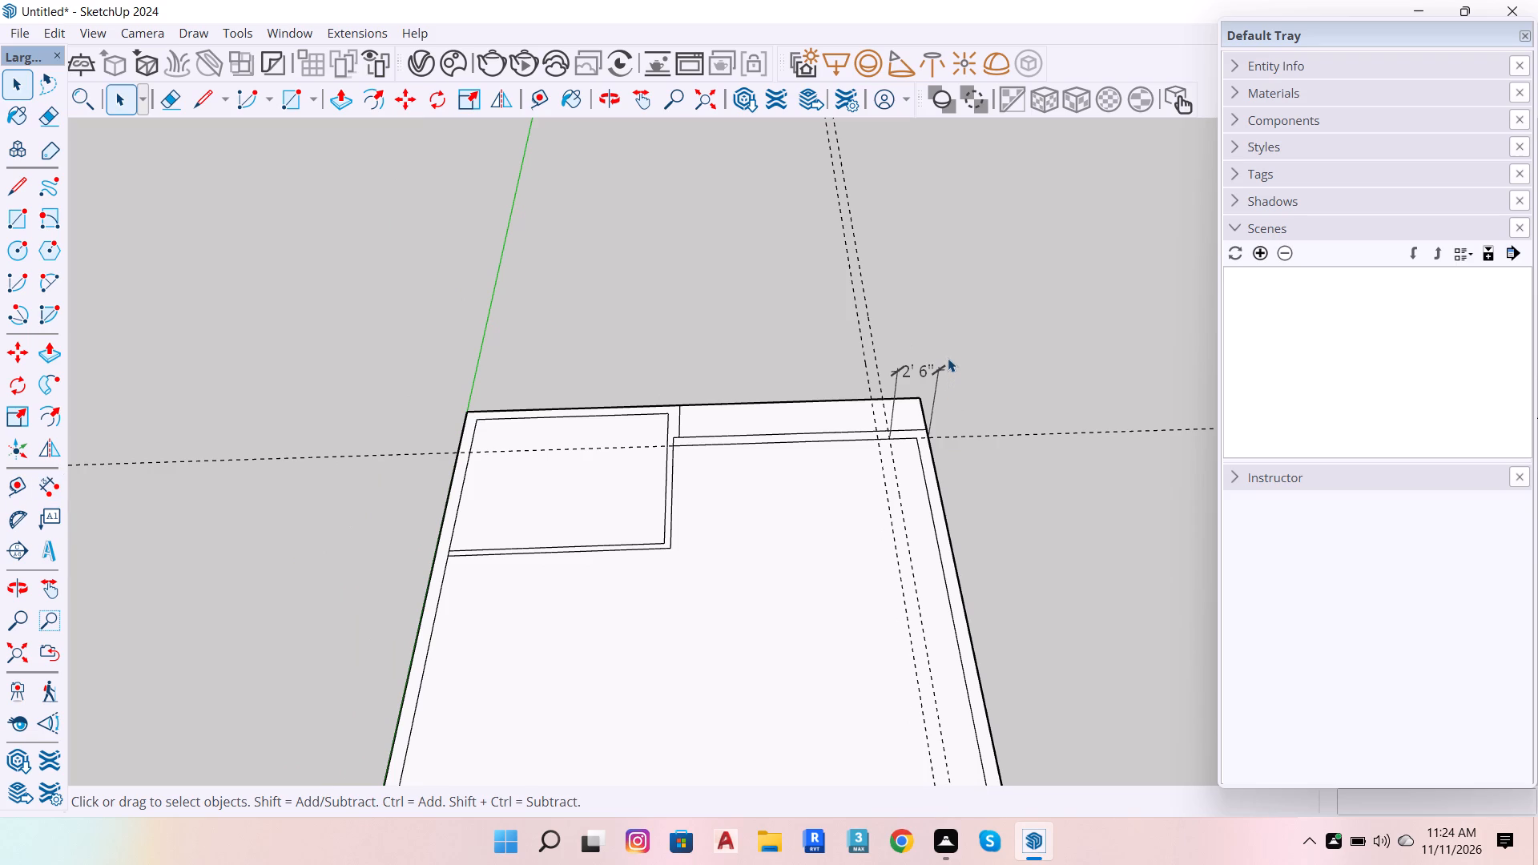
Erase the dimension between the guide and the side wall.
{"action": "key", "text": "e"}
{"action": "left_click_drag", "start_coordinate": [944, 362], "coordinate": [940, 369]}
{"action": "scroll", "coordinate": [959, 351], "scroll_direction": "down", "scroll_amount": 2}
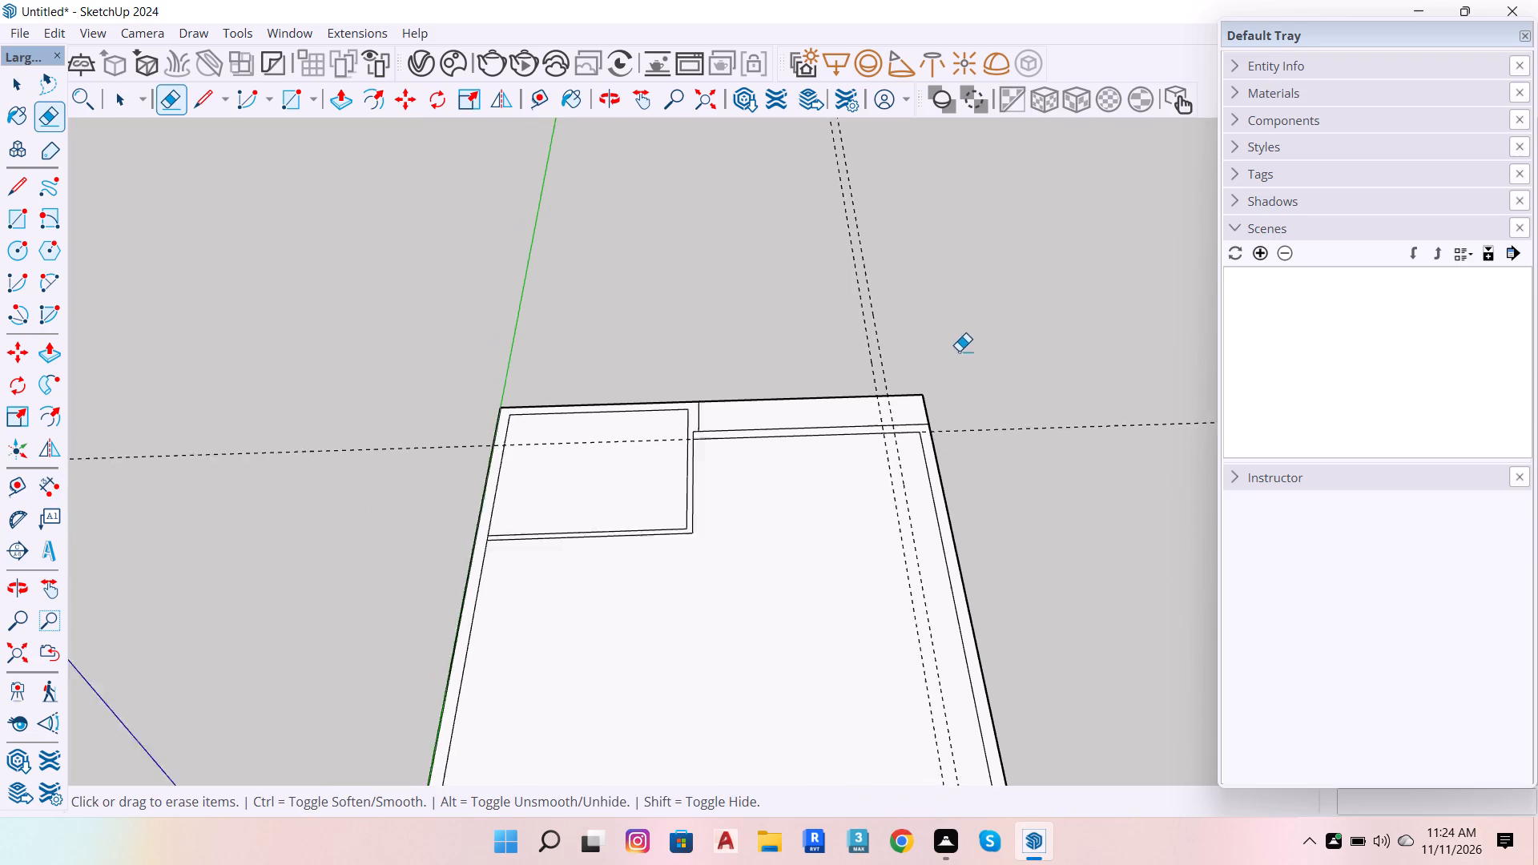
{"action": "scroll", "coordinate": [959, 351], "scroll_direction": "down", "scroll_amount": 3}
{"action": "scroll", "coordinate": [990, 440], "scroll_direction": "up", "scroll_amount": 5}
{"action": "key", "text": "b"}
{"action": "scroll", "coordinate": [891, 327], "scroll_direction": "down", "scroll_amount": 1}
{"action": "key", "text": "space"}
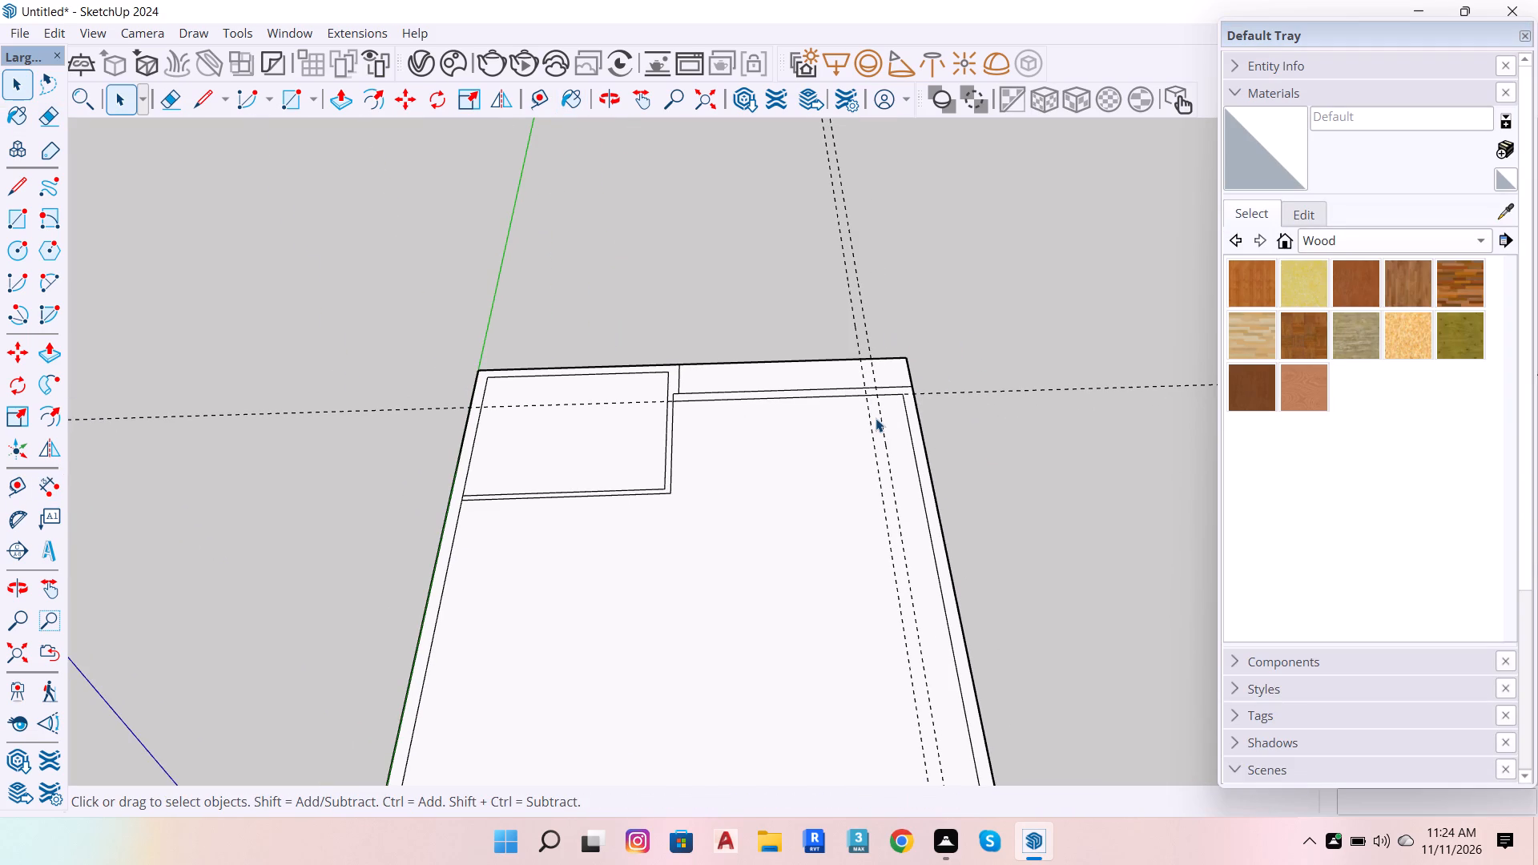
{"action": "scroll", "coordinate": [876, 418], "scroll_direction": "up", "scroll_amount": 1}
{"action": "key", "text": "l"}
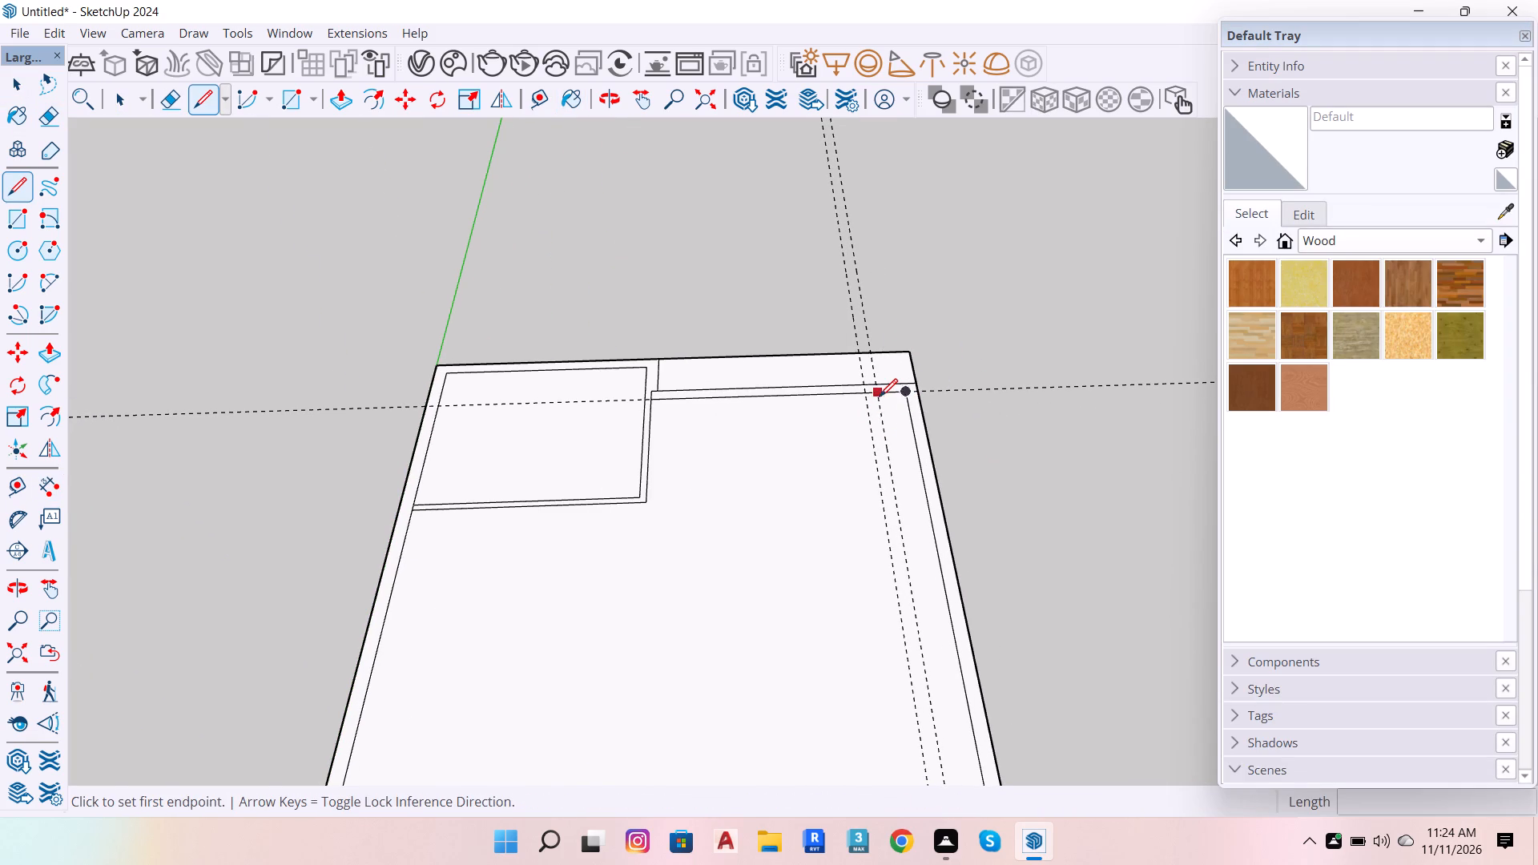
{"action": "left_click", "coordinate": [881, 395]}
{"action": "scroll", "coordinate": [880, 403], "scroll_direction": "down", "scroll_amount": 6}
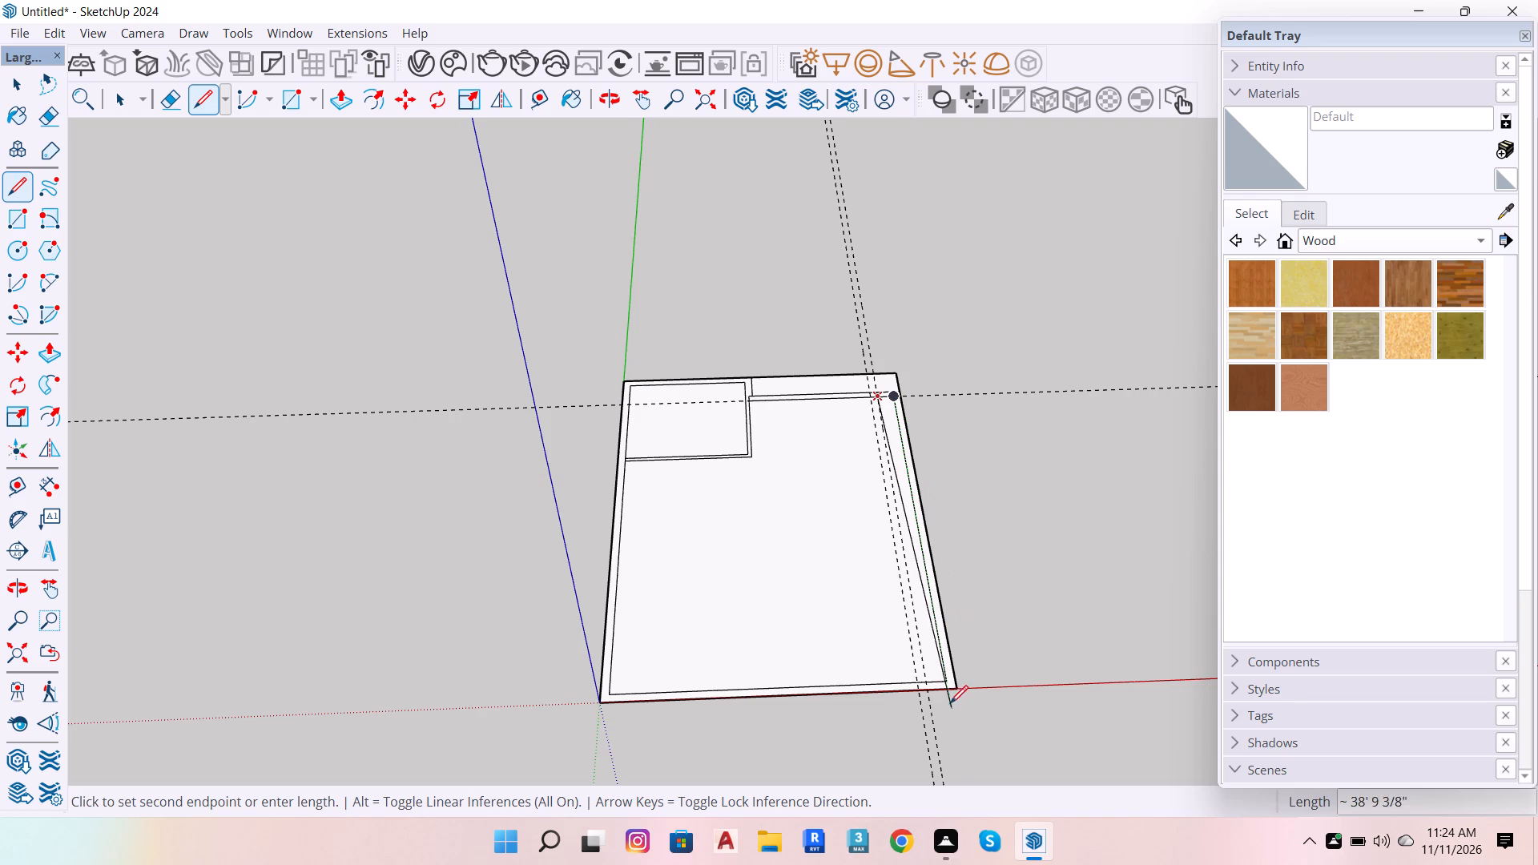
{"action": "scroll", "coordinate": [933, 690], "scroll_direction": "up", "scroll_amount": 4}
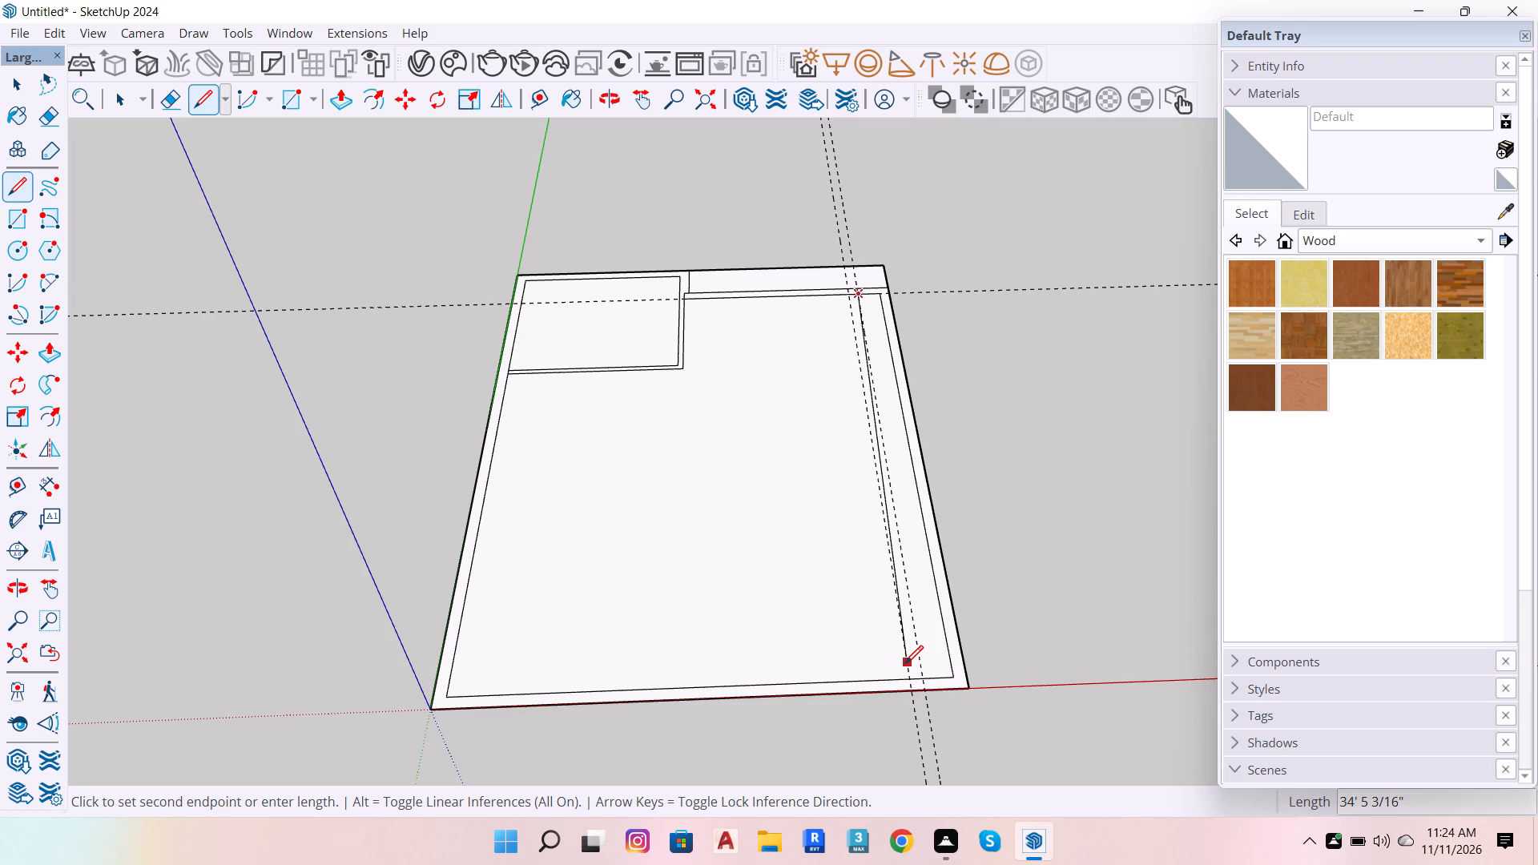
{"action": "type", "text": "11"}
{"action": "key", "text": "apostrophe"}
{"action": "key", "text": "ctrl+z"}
Draw an 11' line along the guide nearer the side wall, starting from the inner edge of the 9-inch cross wall.
{"action": "scroll", "coordinate": [857, 300], "scroll_direction": "up", "scroll_amount": 3}
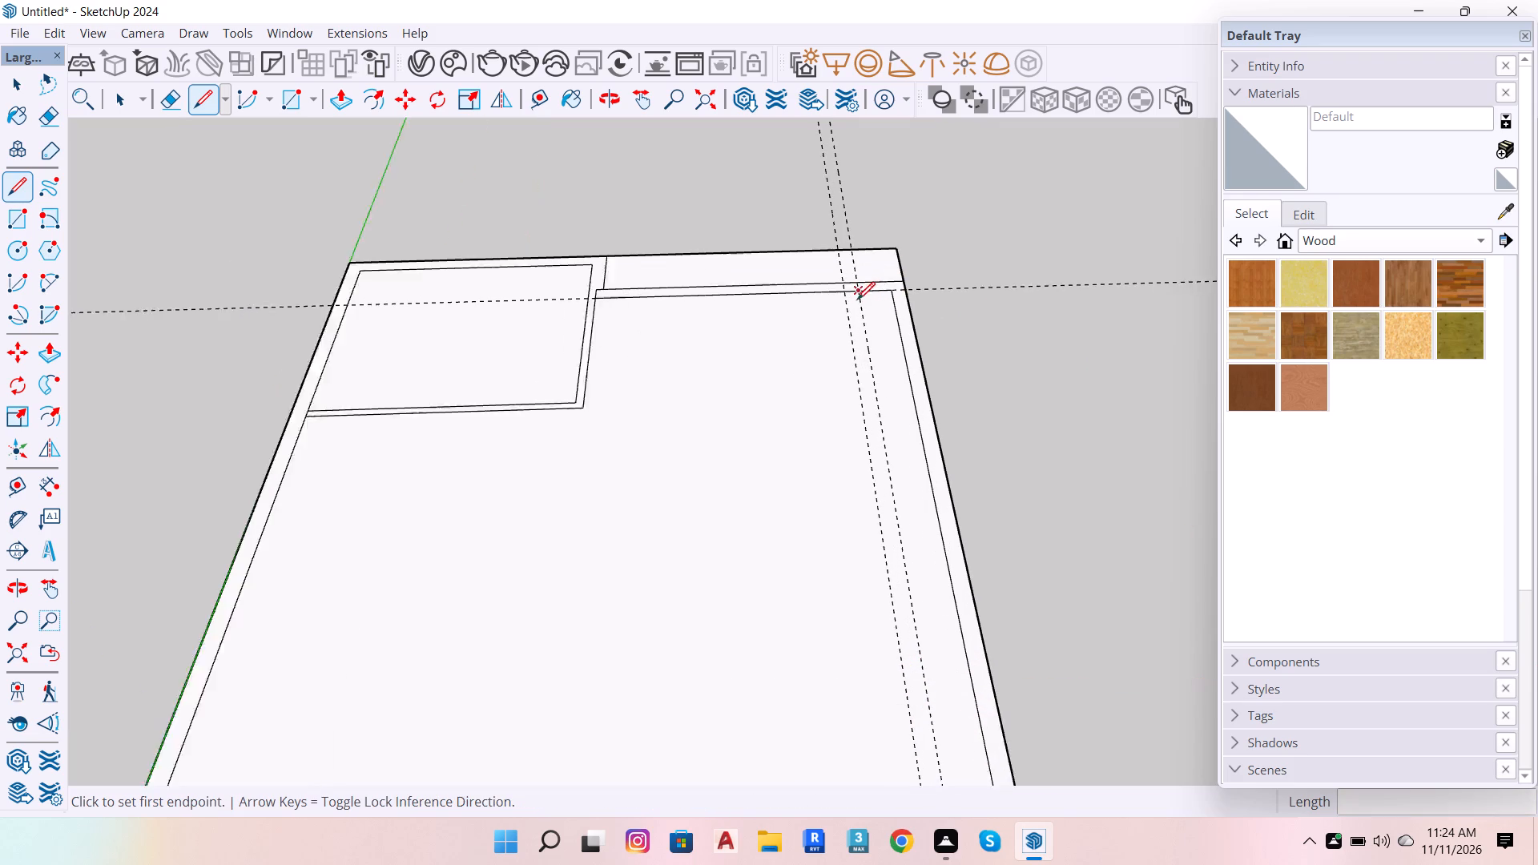
{"action": "scroll", "coordinate": [857, 300], "scroll_direction": "up", "scroll_amount": 3}
{"action": "left_click", "coordinate": [857, 288]}
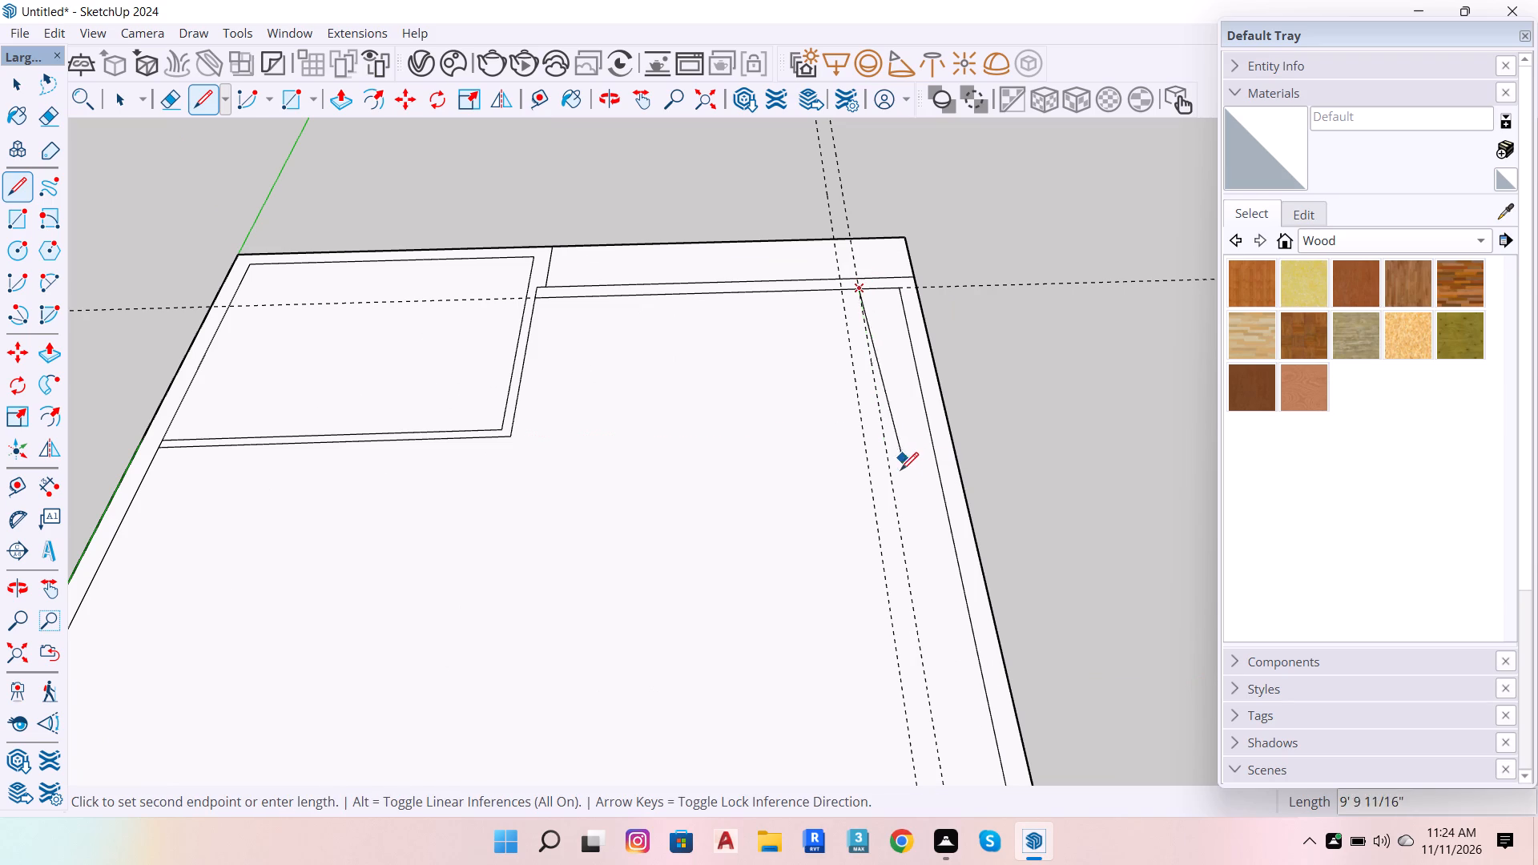
{"action": "type", "text": "11'"}
{"action": "key", "text": "Return"}
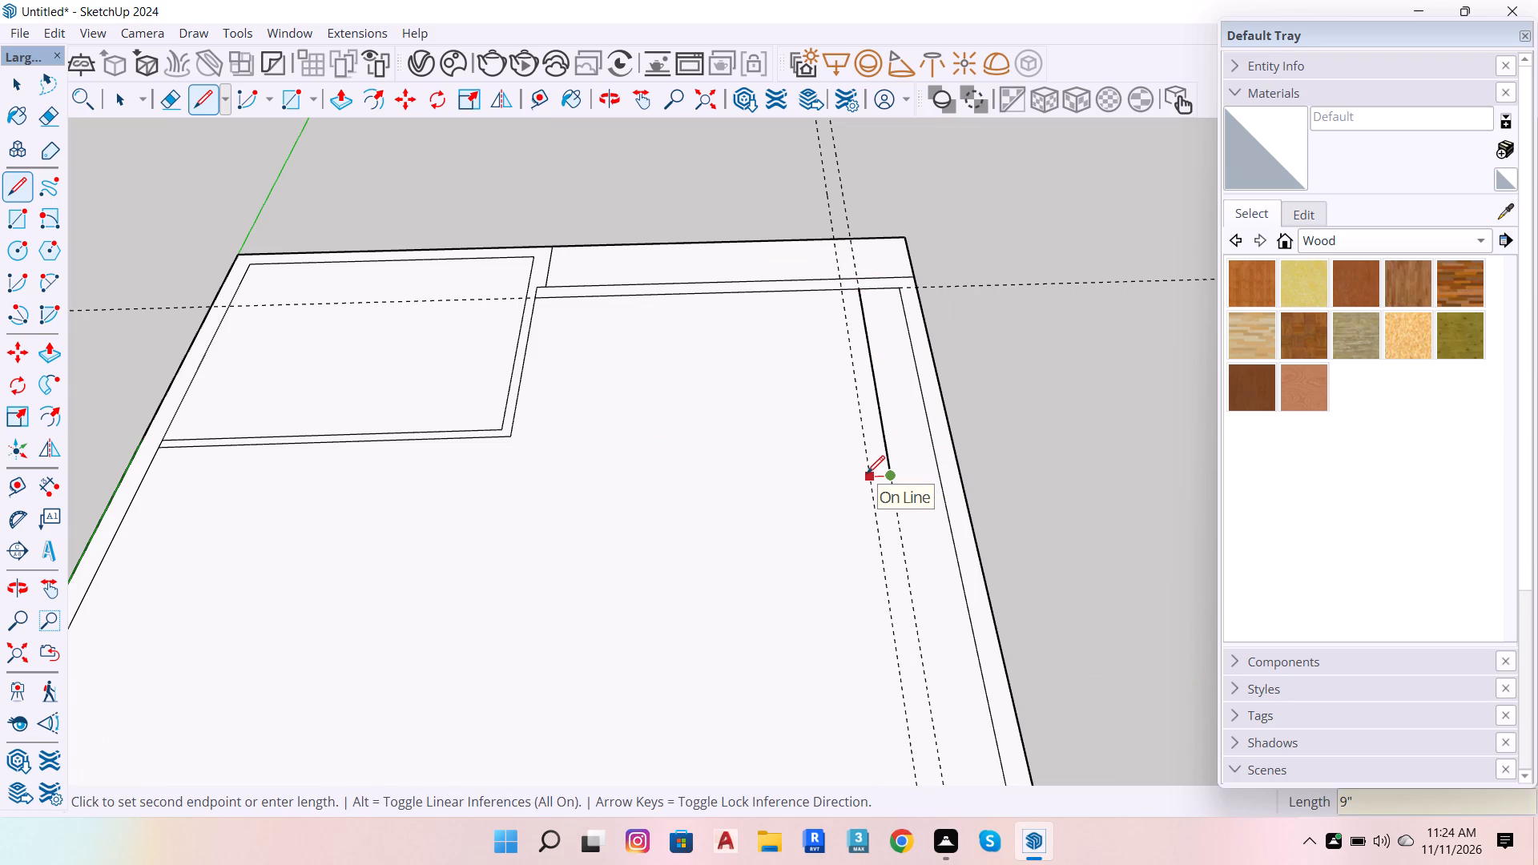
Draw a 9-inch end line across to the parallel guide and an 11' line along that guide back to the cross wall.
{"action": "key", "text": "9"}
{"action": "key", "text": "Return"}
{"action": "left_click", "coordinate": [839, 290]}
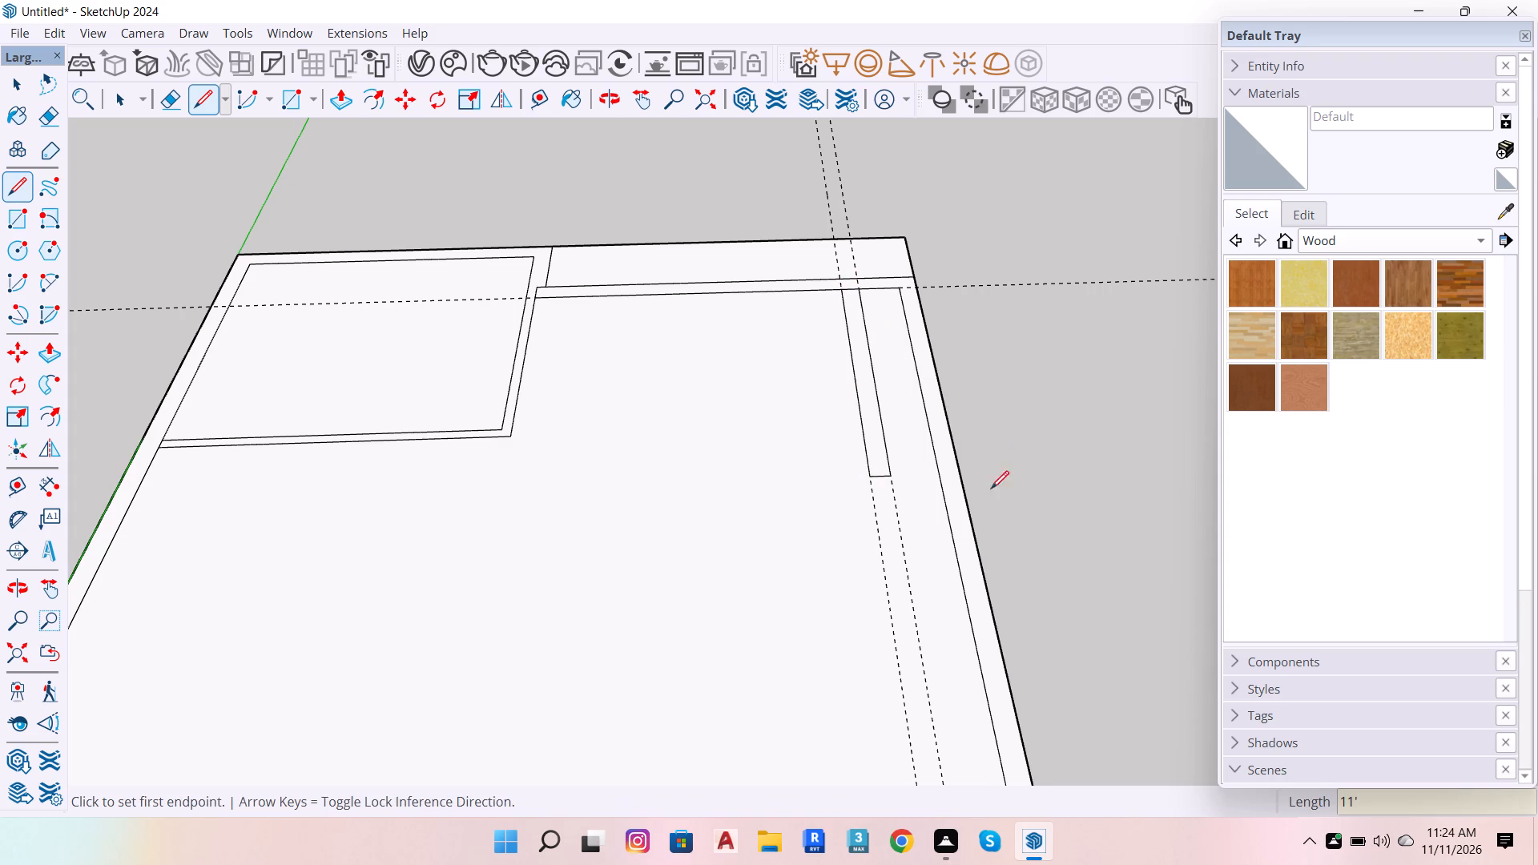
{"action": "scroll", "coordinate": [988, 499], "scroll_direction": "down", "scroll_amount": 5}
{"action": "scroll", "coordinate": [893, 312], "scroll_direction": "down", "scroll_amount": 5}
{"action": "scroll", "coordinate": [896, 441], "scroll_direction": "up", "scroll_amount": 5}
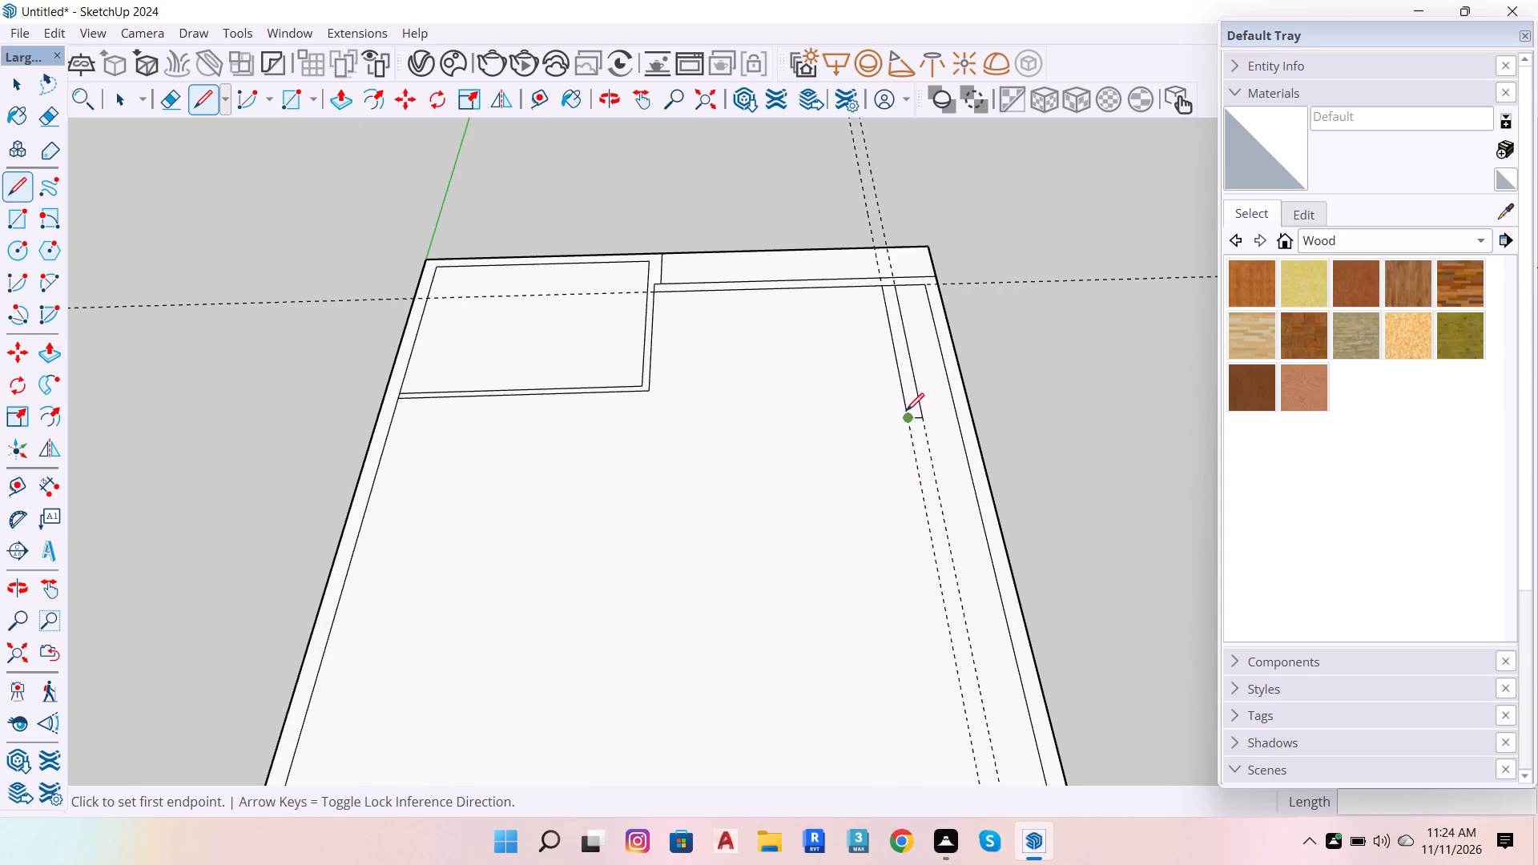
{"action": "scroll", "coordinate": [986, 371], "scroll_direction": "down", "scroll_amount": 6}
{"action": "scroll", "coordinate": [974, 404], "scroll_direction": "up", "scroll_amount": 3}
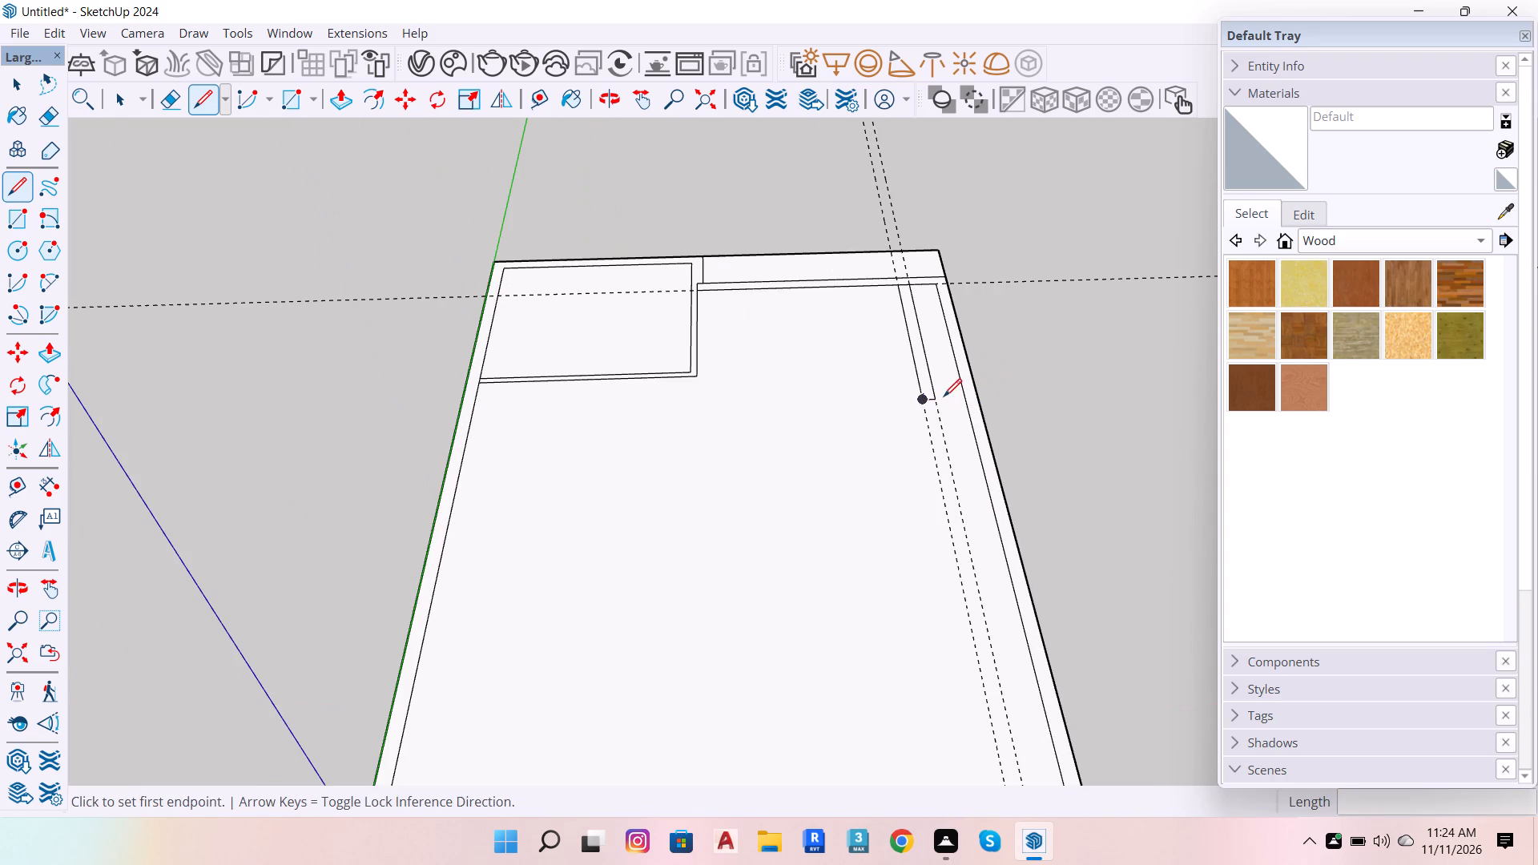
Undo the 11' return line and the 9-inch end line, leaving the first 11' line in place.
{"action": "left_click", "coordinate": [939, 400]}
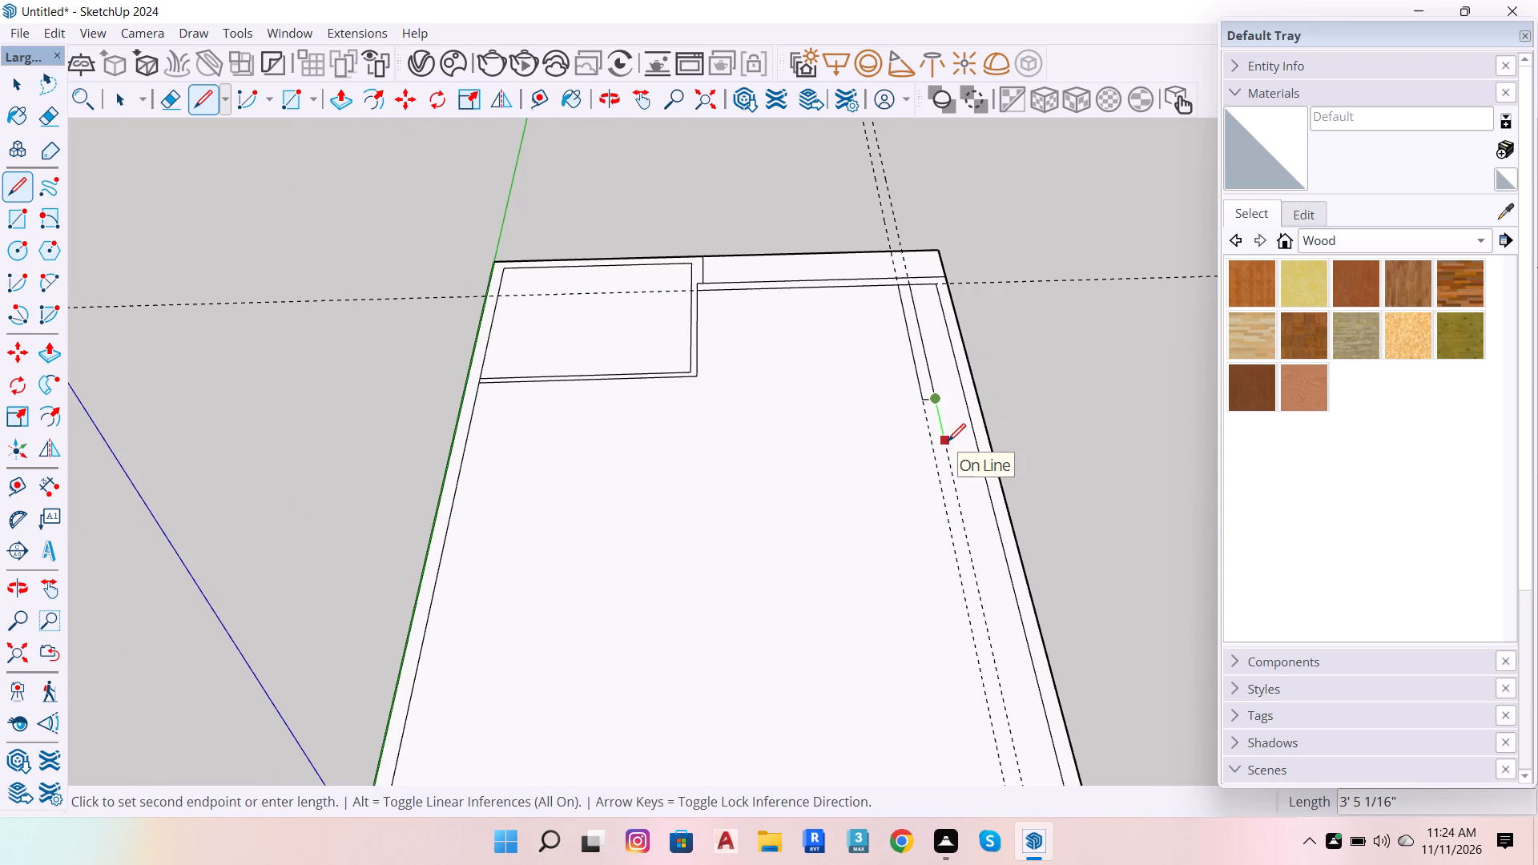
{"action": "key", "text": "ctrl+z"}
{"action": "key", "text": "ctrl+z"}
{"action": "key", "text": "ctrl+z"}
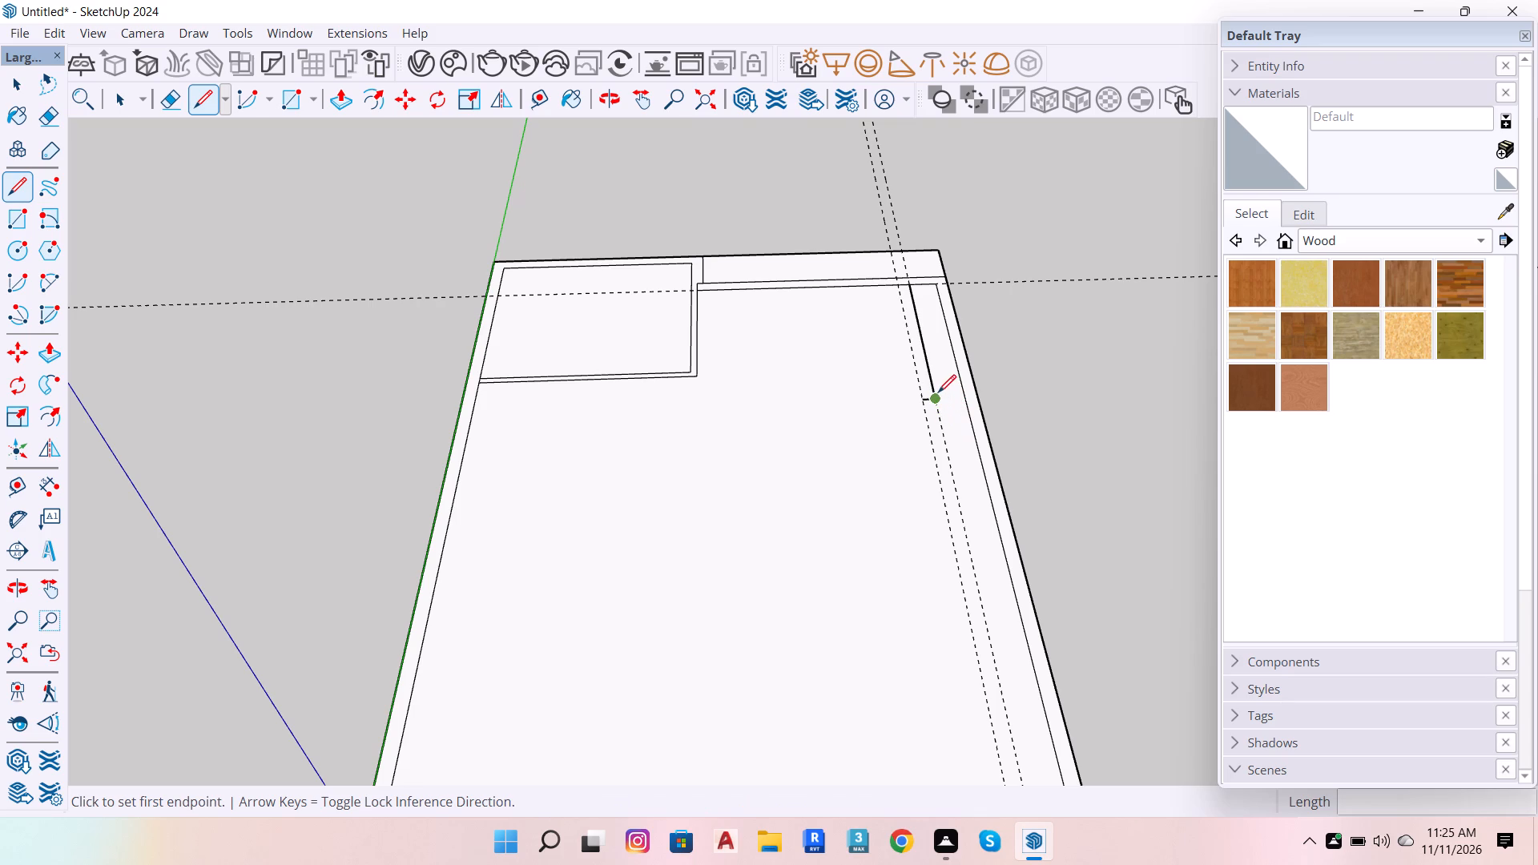
Extend the 11' line by 4.5 inches, then close the wall with a 9-inch end and an 11' 4 1/2" return line along the parallel guide.
{"action": "left_click", "coordinate": [937, 397]}
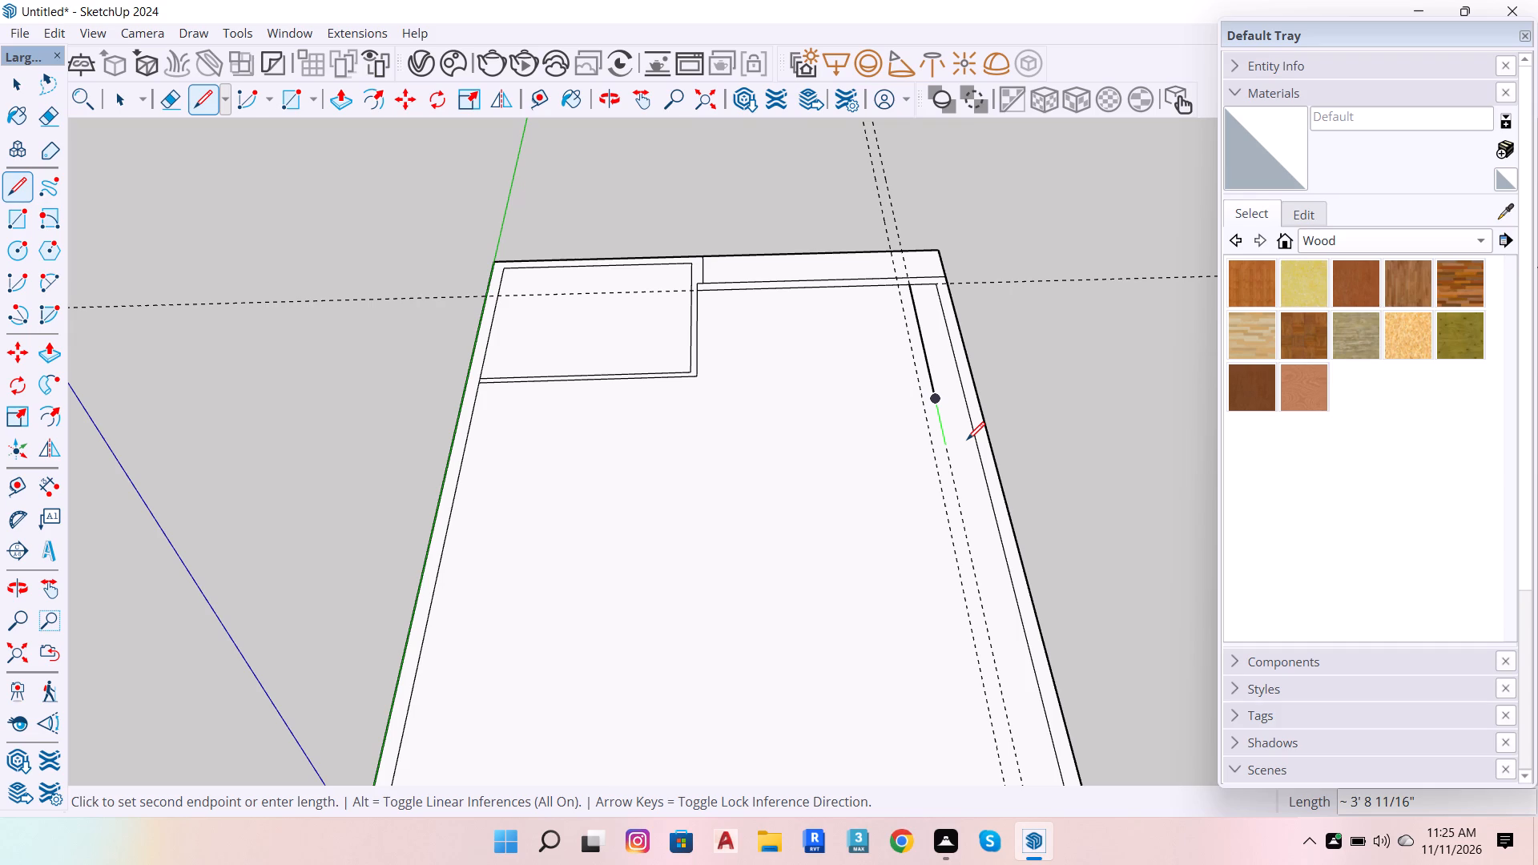
{"action": "type", "text": "4.5"}
{"action": "key", "text": "Return"}
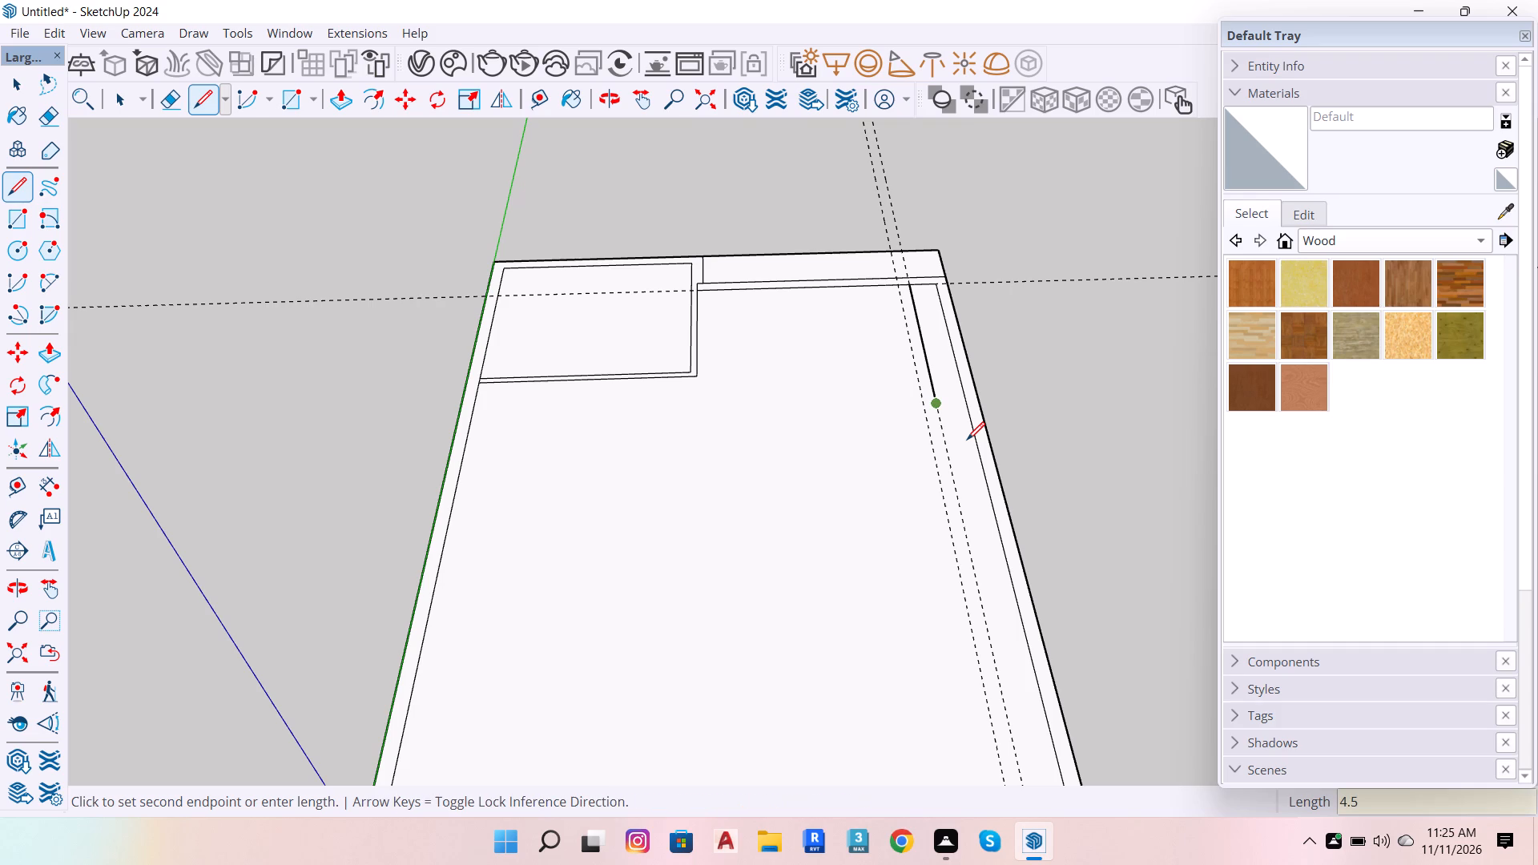
{"action": "key", "text": "9"}
{"action": "key", "text": "Return"}
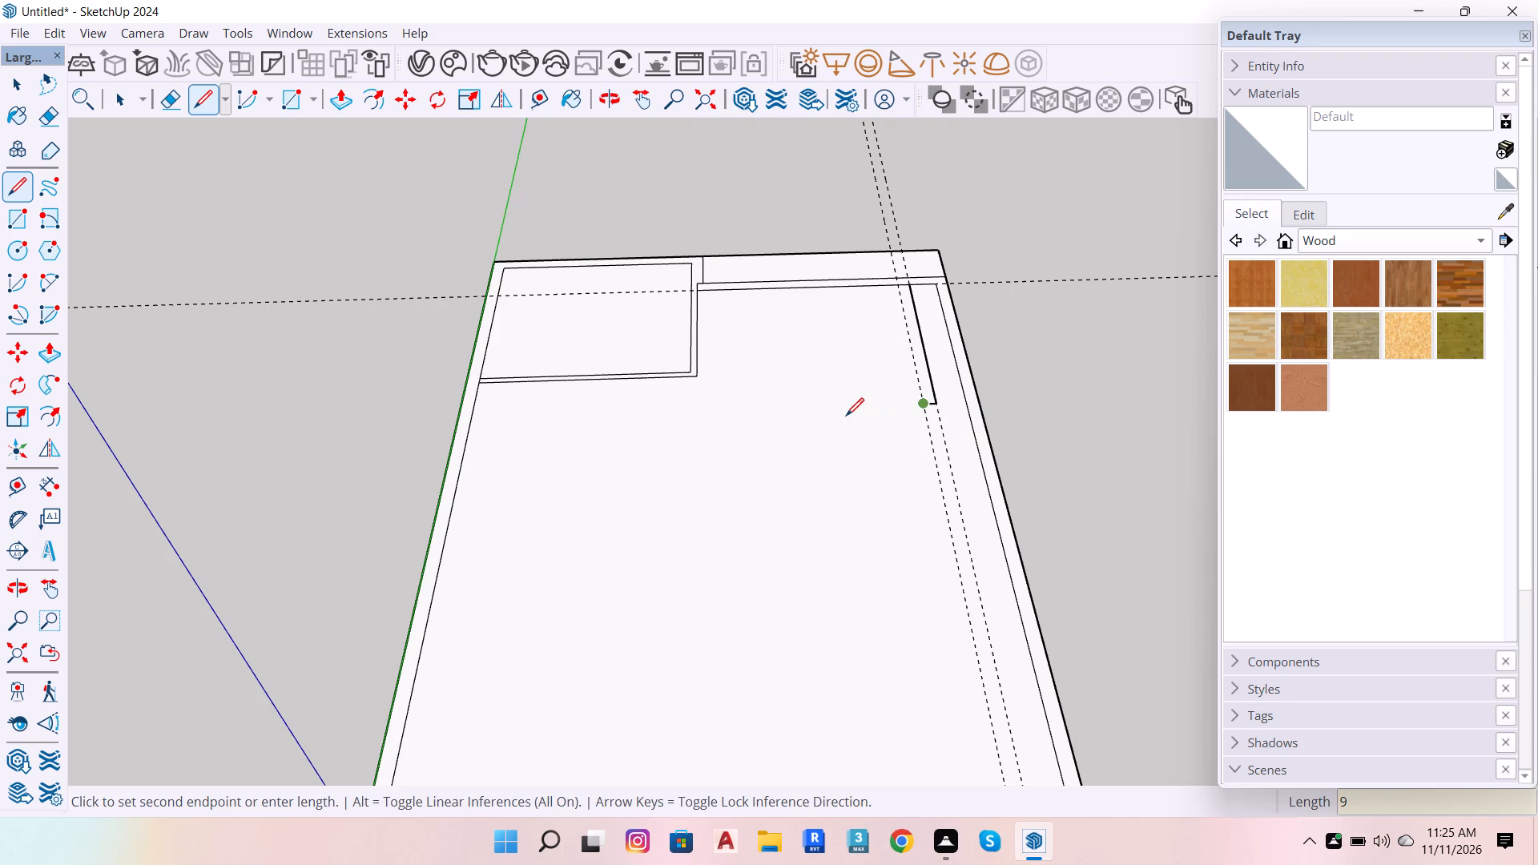
{"action": "left_click", "coordinate": [895, 287]}
Draw a 4.5-inch cross wall from the 9-inch wall's 11' point: a 13' line, a 4.5-inch end and a 12' 3" return line.
{"action": "scroll", "coordinate": [918, 388], "scroll_direction": "up", "scroll_amount": 7}
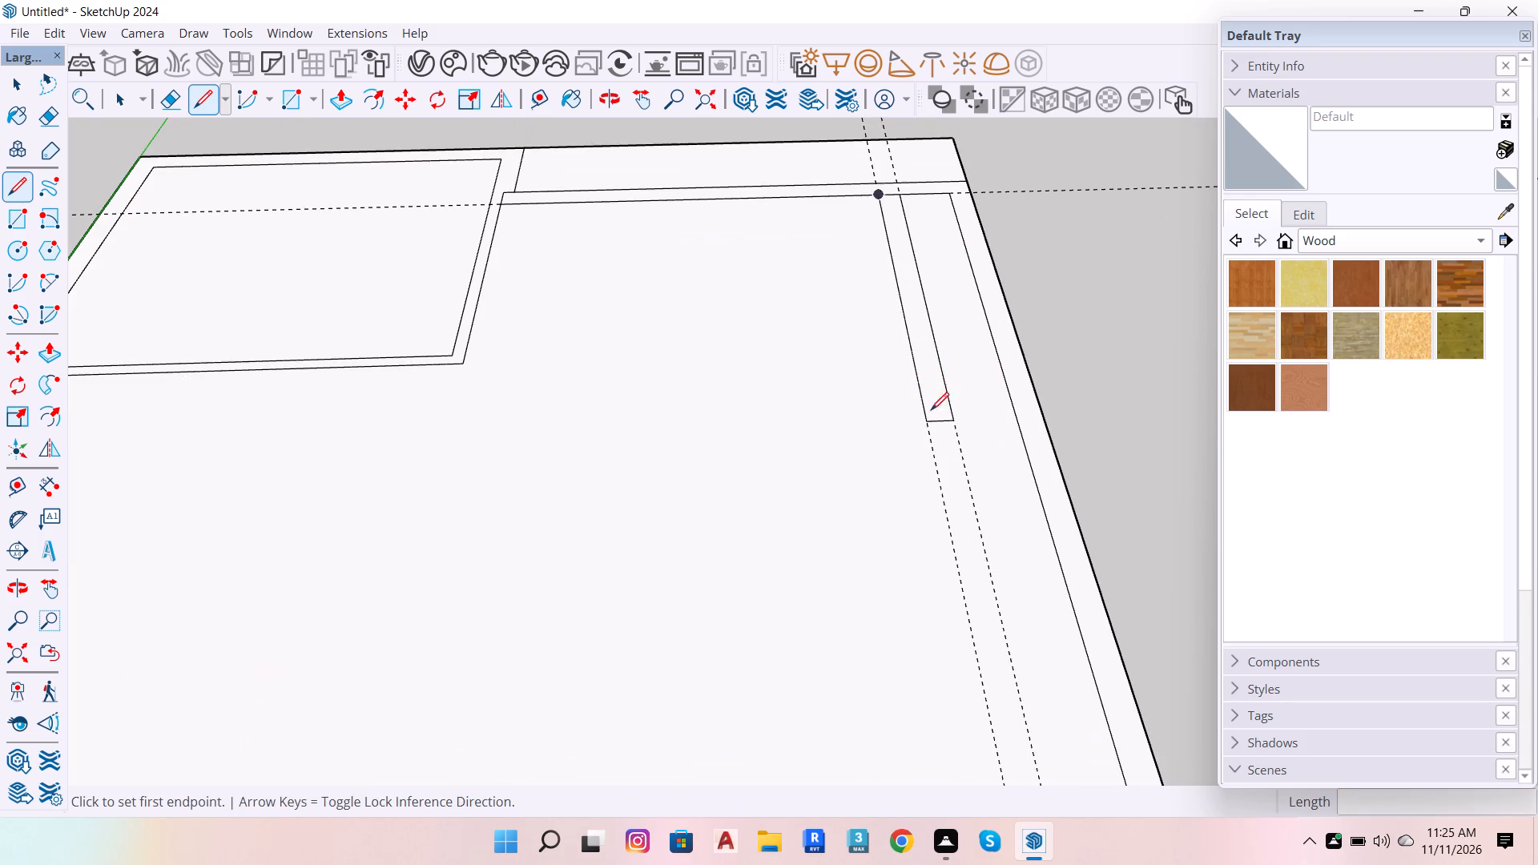
{"action": "scroll", "coordinate": [925, 370], "scroll_direction": "up", "scroll_amount": 4}
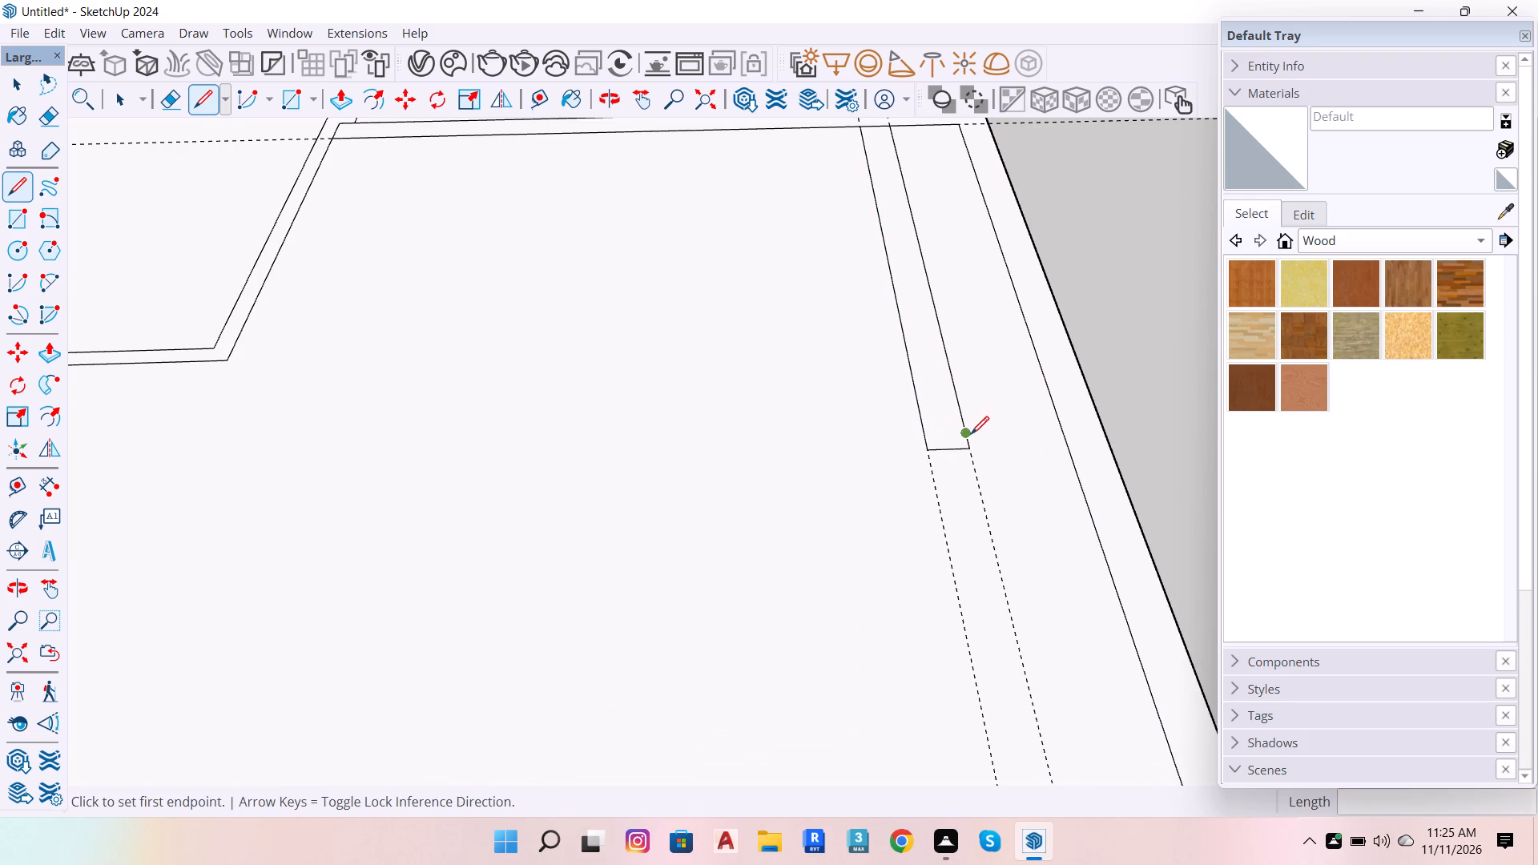
{"action": "left_click", "coordinate": [972, 434]}
{"action": "scroll", "coordinate": [612, 403], "scroll_direction": "down", "scroll_amount": 6}
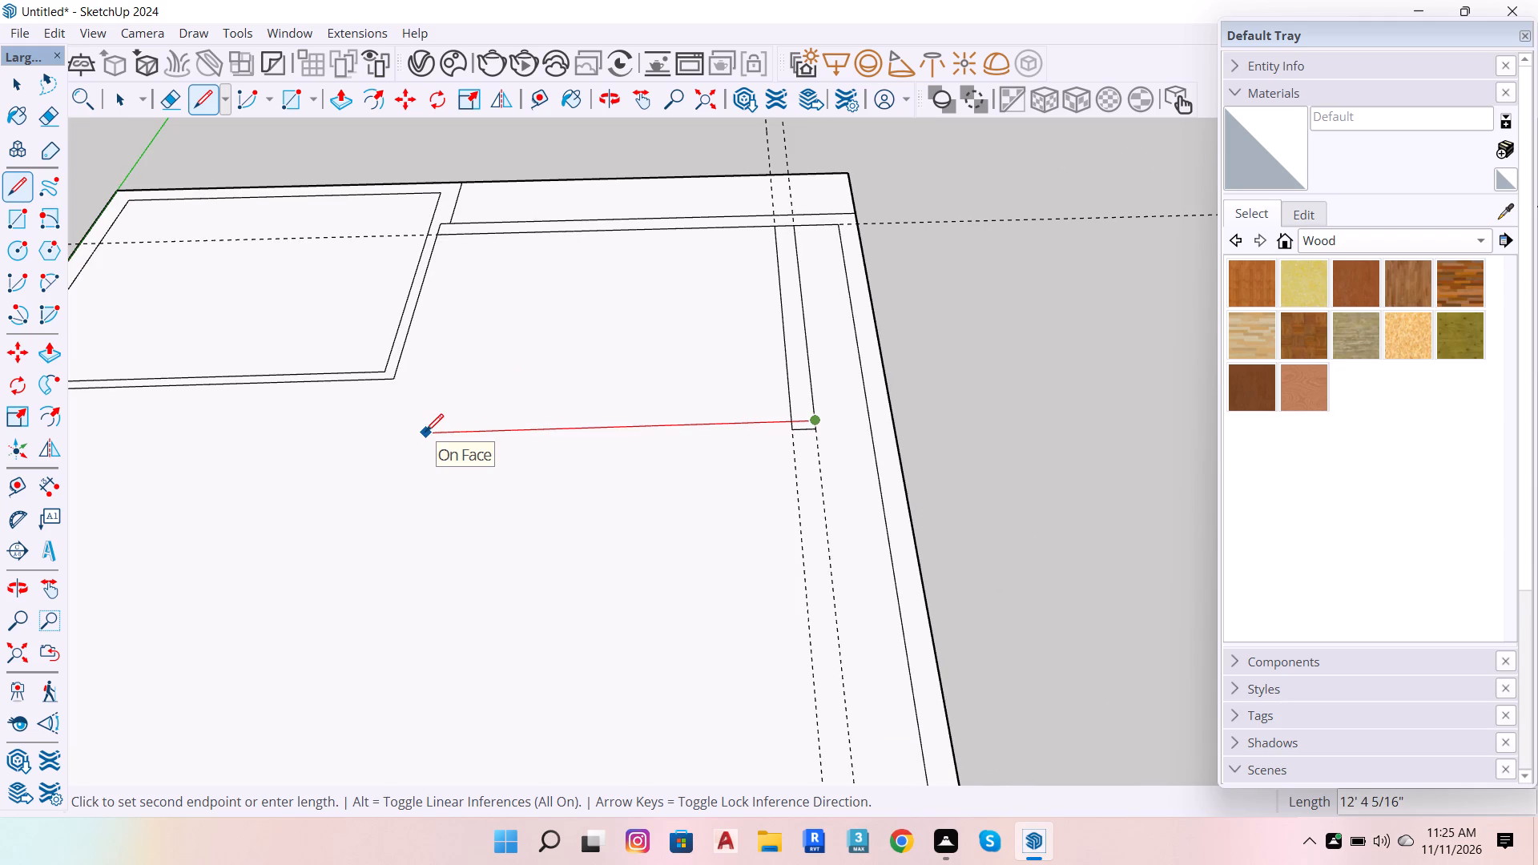
{"action": "type", "text": "13'"}
{"action": "key", "text": "Return"}
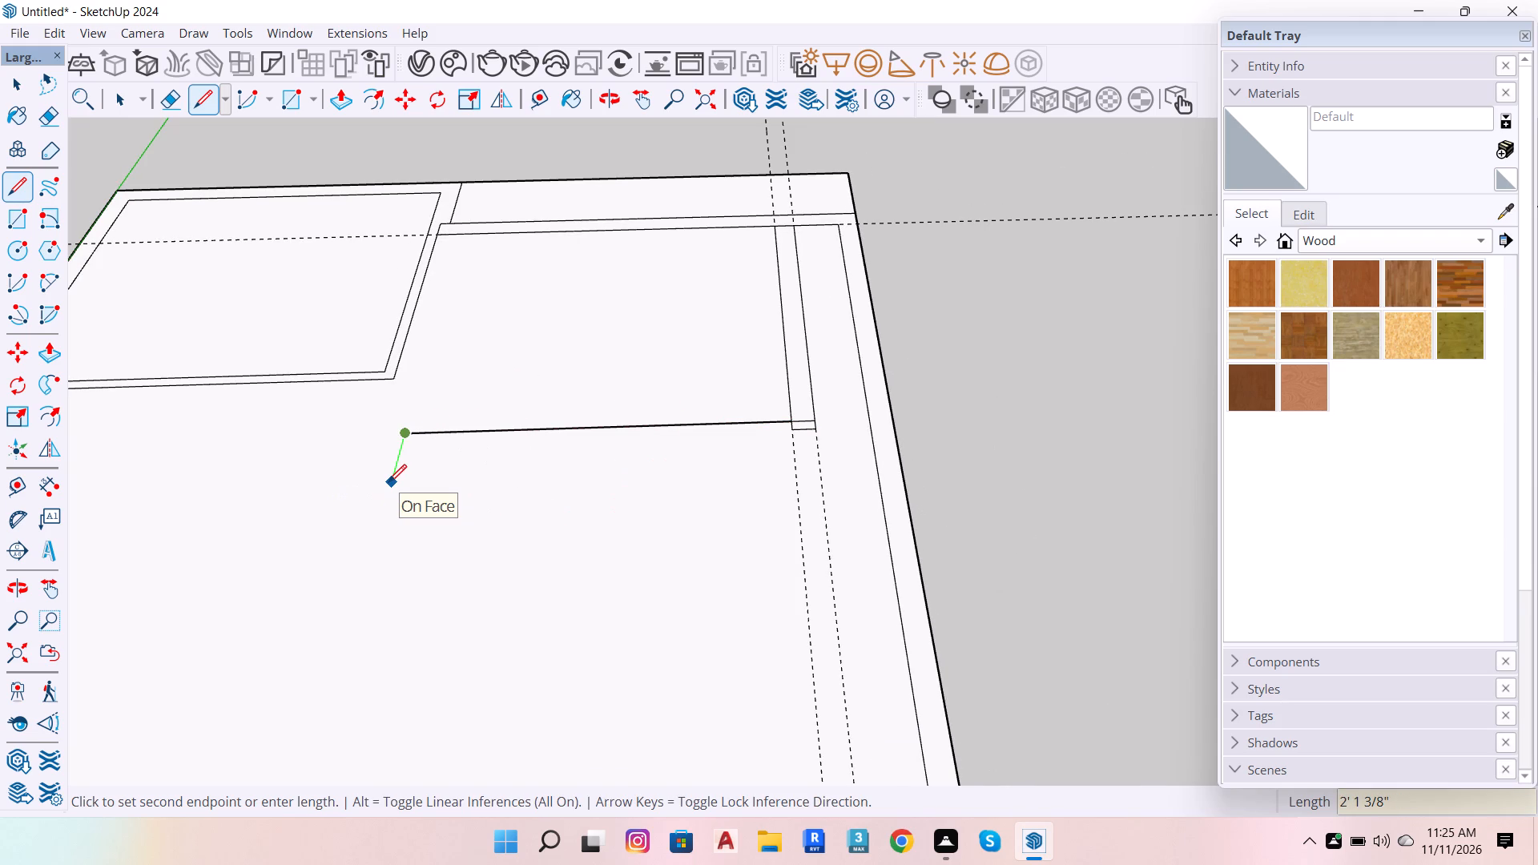
{"action": "type", "text": "4.5"}
{"action": "key", "text": "Return"}
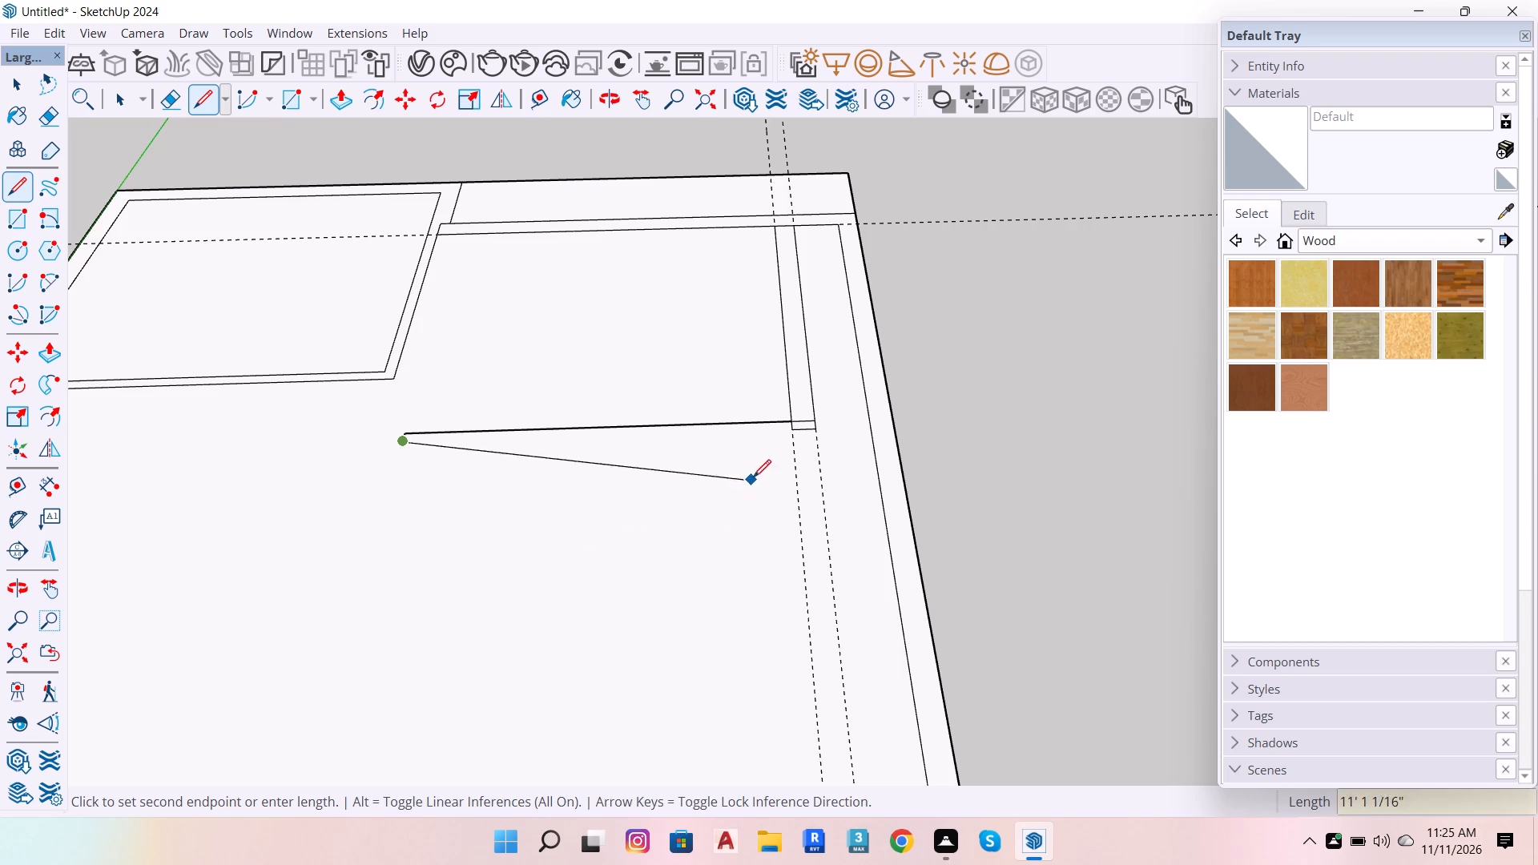
{"action": "scroll", "coordinate": [795, 428], "scroll_direction": "up", "scroll_amount": 4}
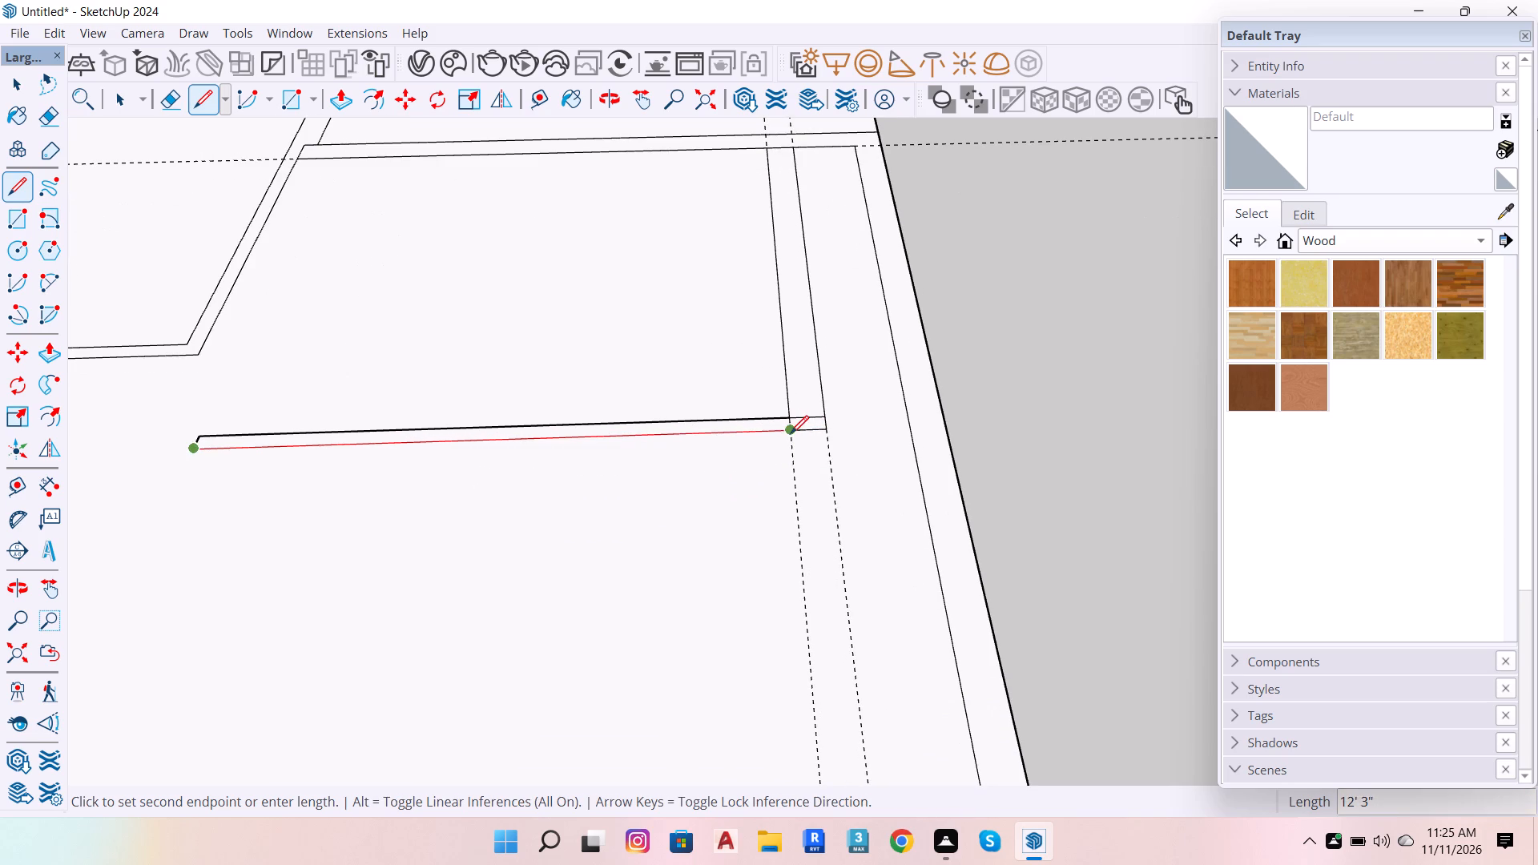
{"action": "left_click", "coordinate": [791, 433]}
Erase the overlapping line segments where the new 4.5-inch cross wall meets the end of the 9-inch wall.
{"action": "scroll", "coordinate": [859, 459], "scroll_direction": "down", "scroll_amount": 7}
{"action": "scroll", "coordinate": [807, 428], "scroll_direction": "up", "scroll_amount": 6}
{"action": "key", "text": "space"}
{"action": "scroll", "coordinate": [920, 469], "scroll_direction": "up", "scroll_amount": 5}
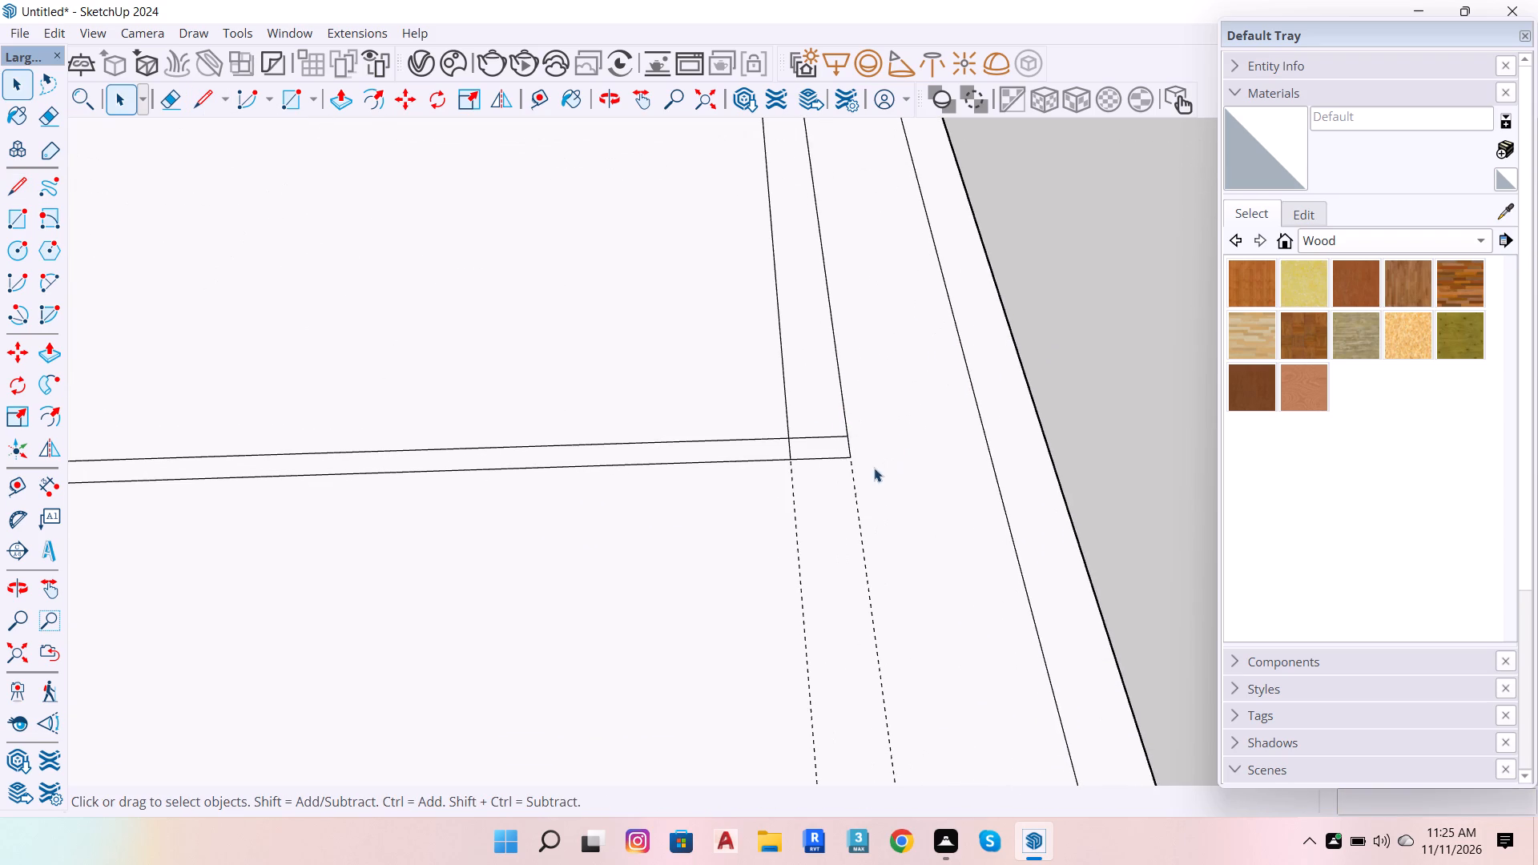
{"action": "key", "text": "e"}
{"action": "scroll", "coordinate": [847, 454], "scroll_direction": "up", "scroll_amount": 10}
{"action": "left_click_drag", "start_coordinate": [805, 418], "coordinate": [671, 446]}
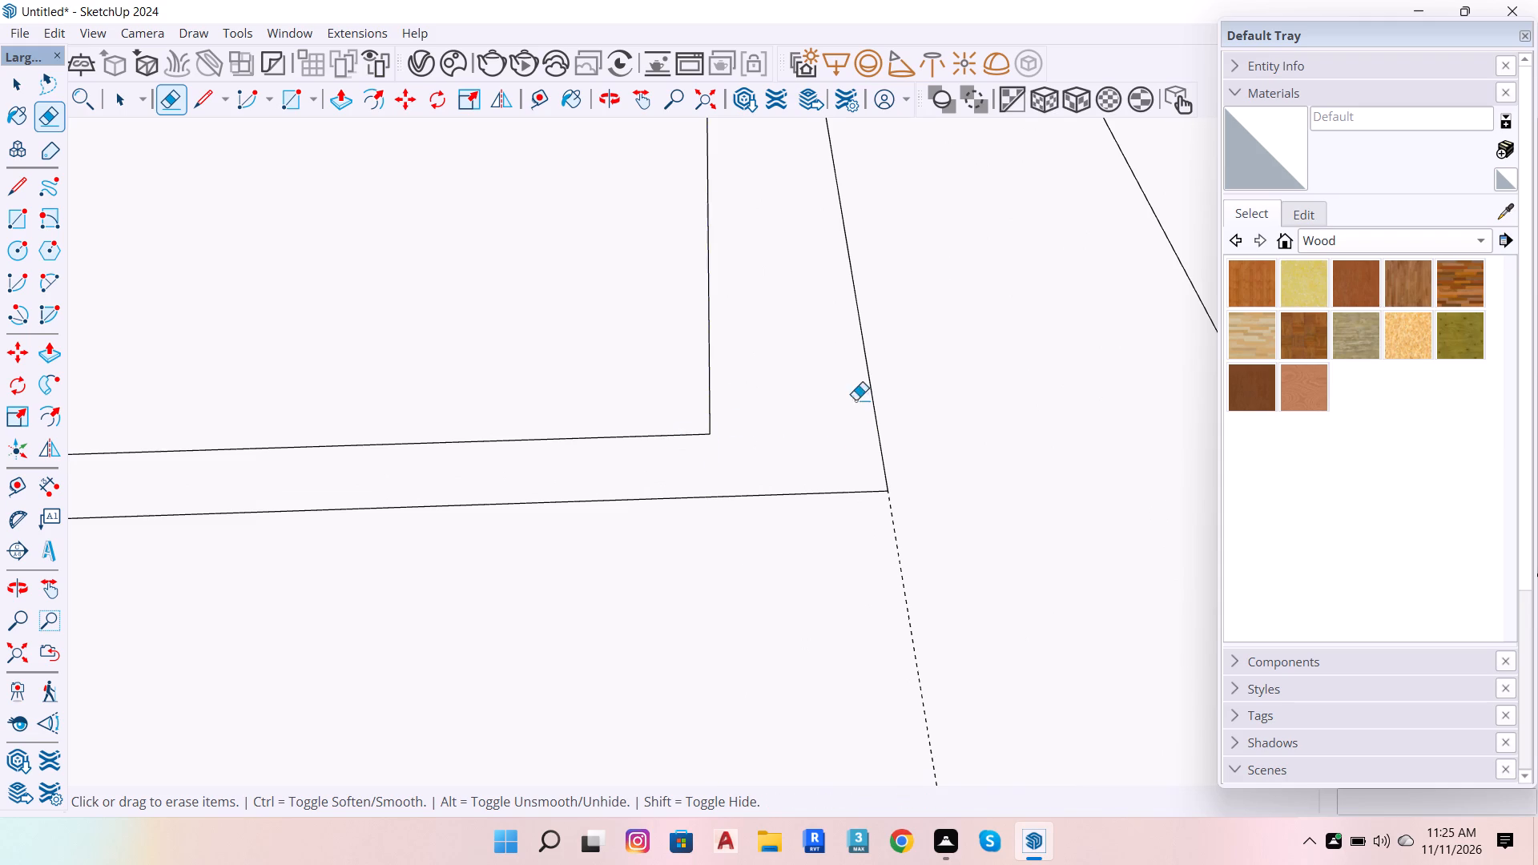
Draw a 3' long, 4.5-inch thick wall stub from the first room's outer corner, aligned with the new cross wall's outer edge.
{"action": "scroll", "coordinate": [897, 391], "scroll_direction": "down", "scroll_amount": 7}
{"action": "scroll", "coordinate": [1025, 509], "scroll_direction": "down", "scroll_amount": 12}
{"action": "scroll", "coordinate": [473, 442], "scroll_direction": "up", "scroll_amount": 2}
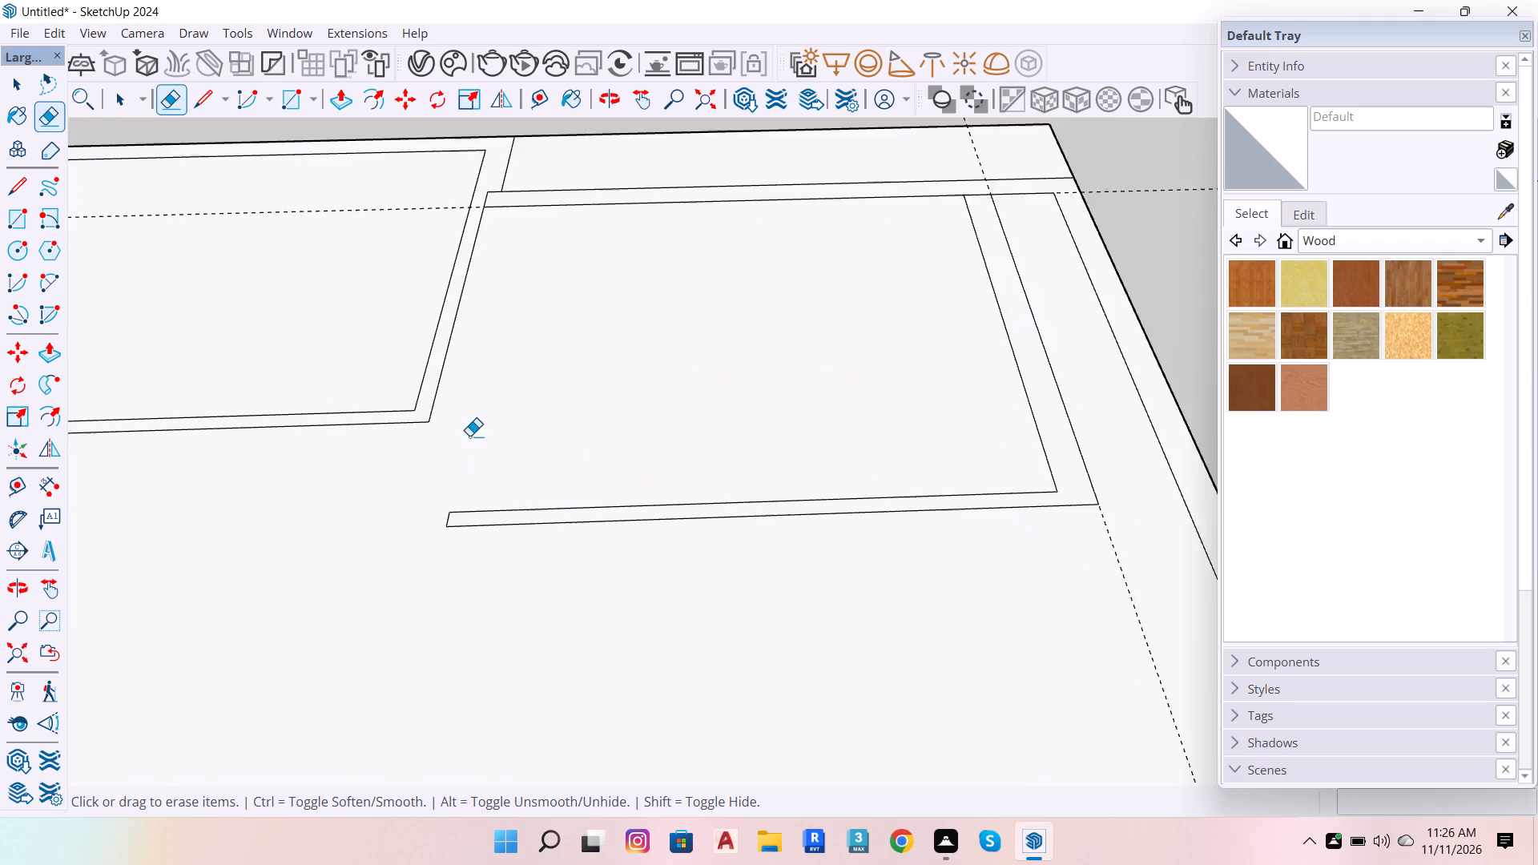
{"action": "scroll", "coordinate": [469, 436], "scroll_direction": "up", "scroll_amount": 1}
{"action": "key", "text": "l"}
{"action": "left_click", "coordinate": [425, 419]}
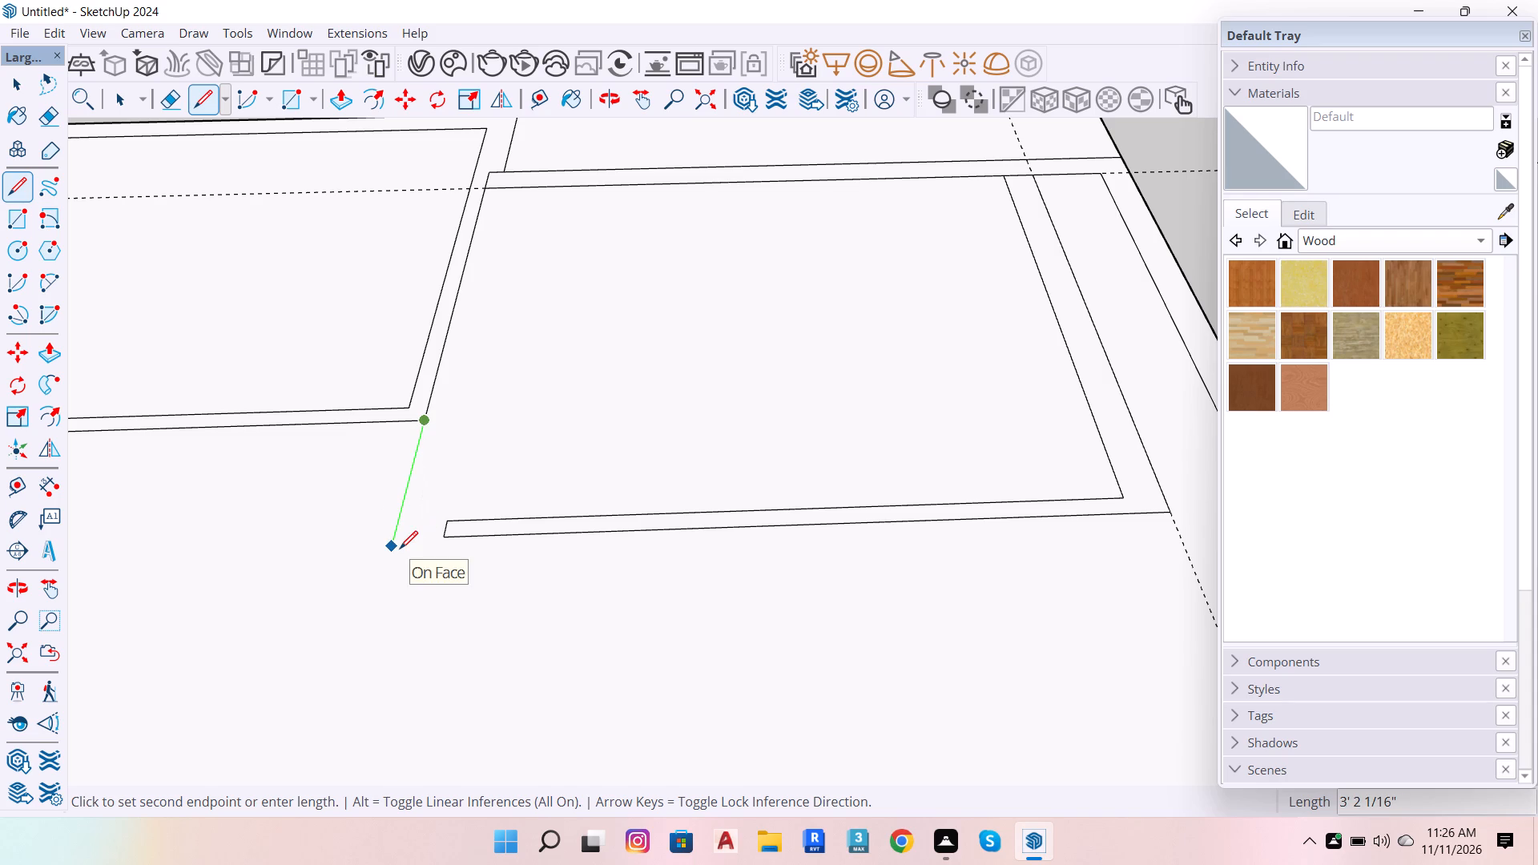
{"action": "key", "text": "Up"}
{"action": "key", "text": "Down"}
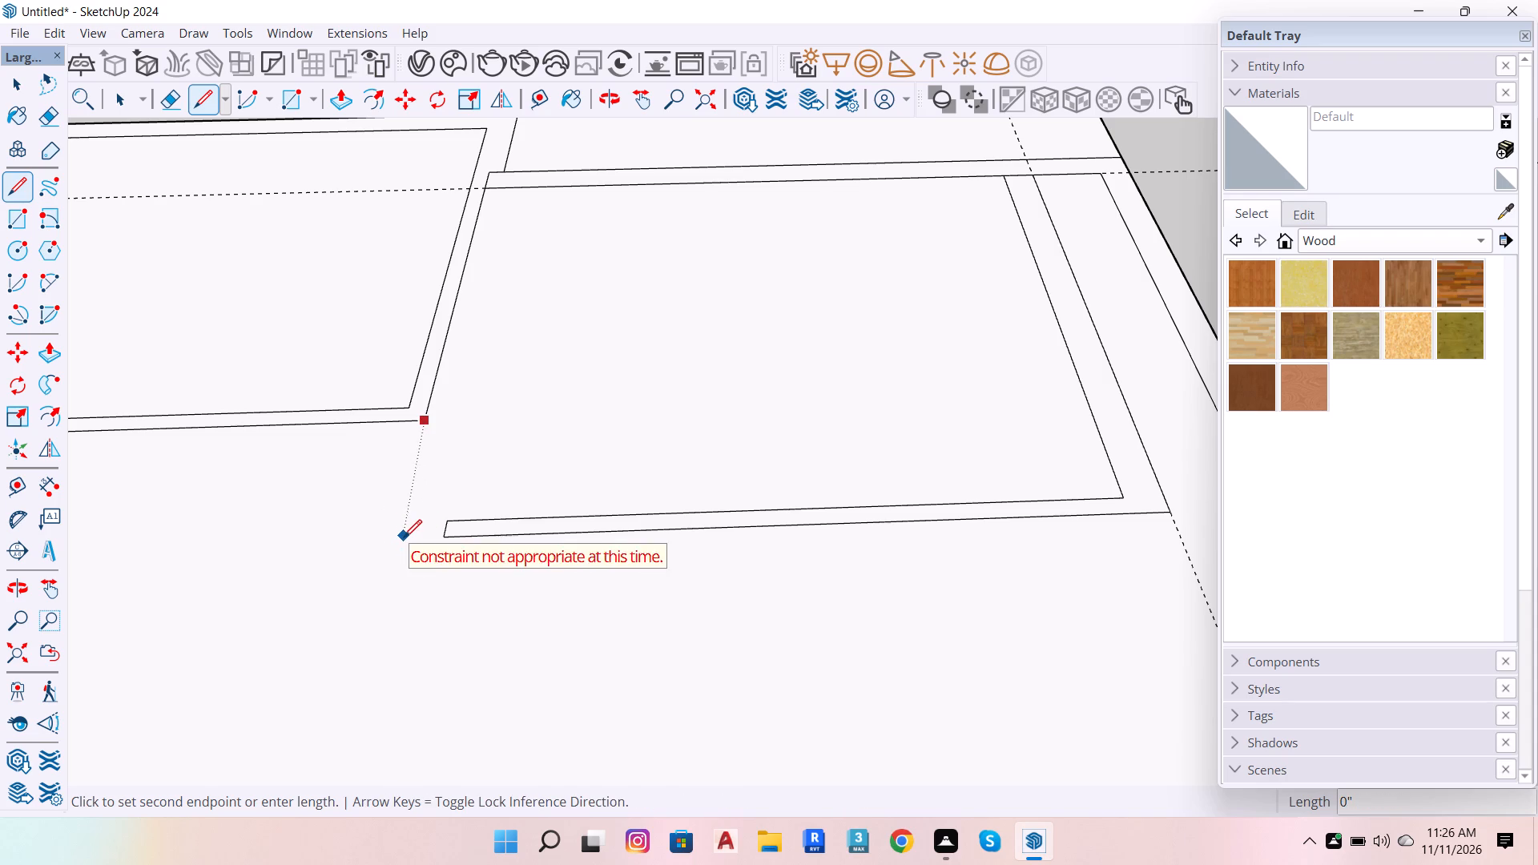
{"action": "key", "text": "Left"}
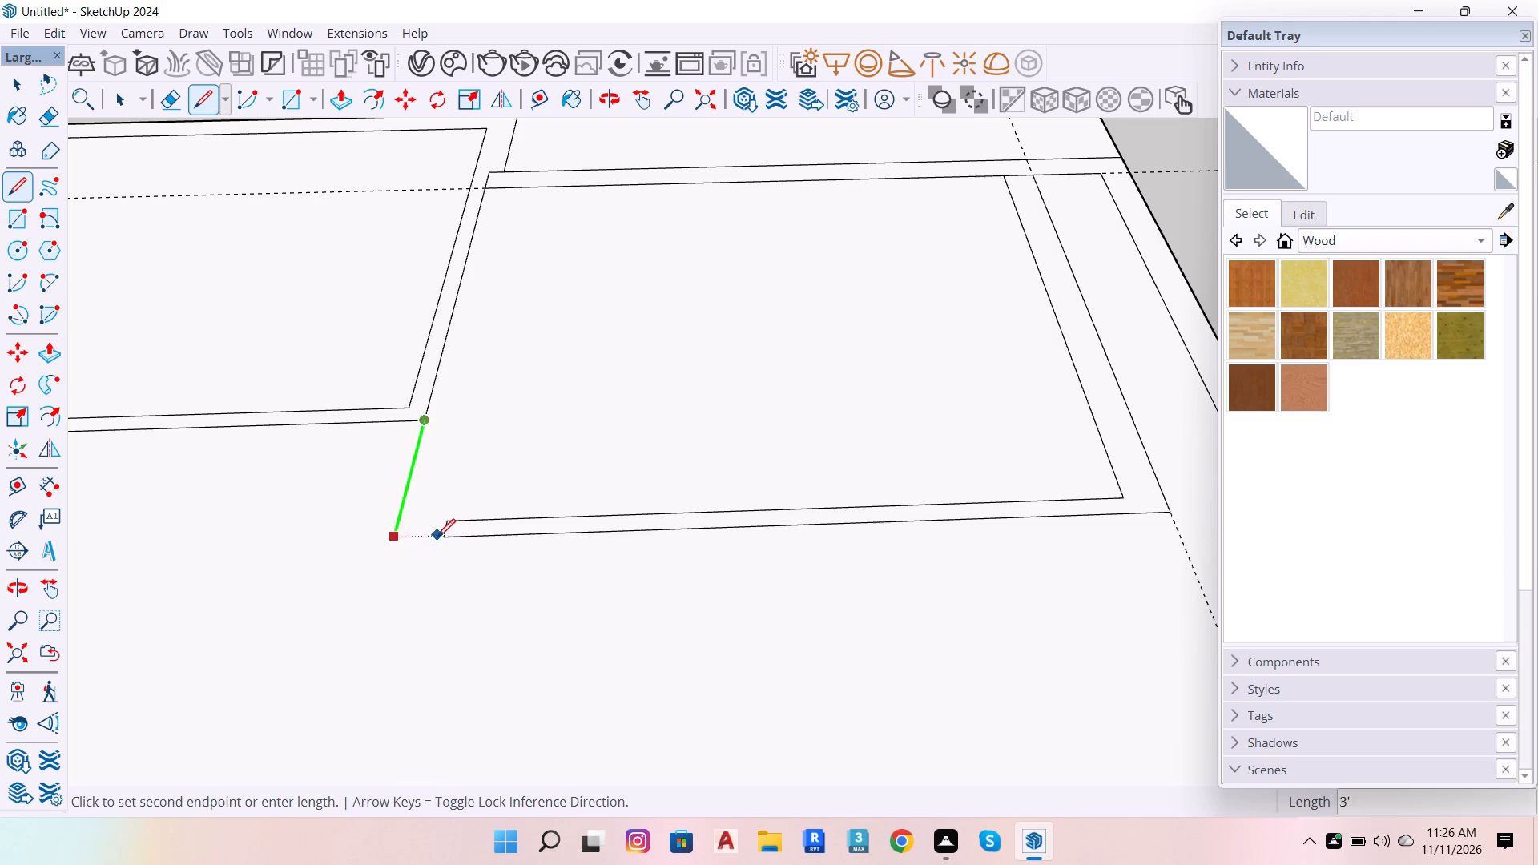
{"action": "left_click", "coordinate": [443, 541]}
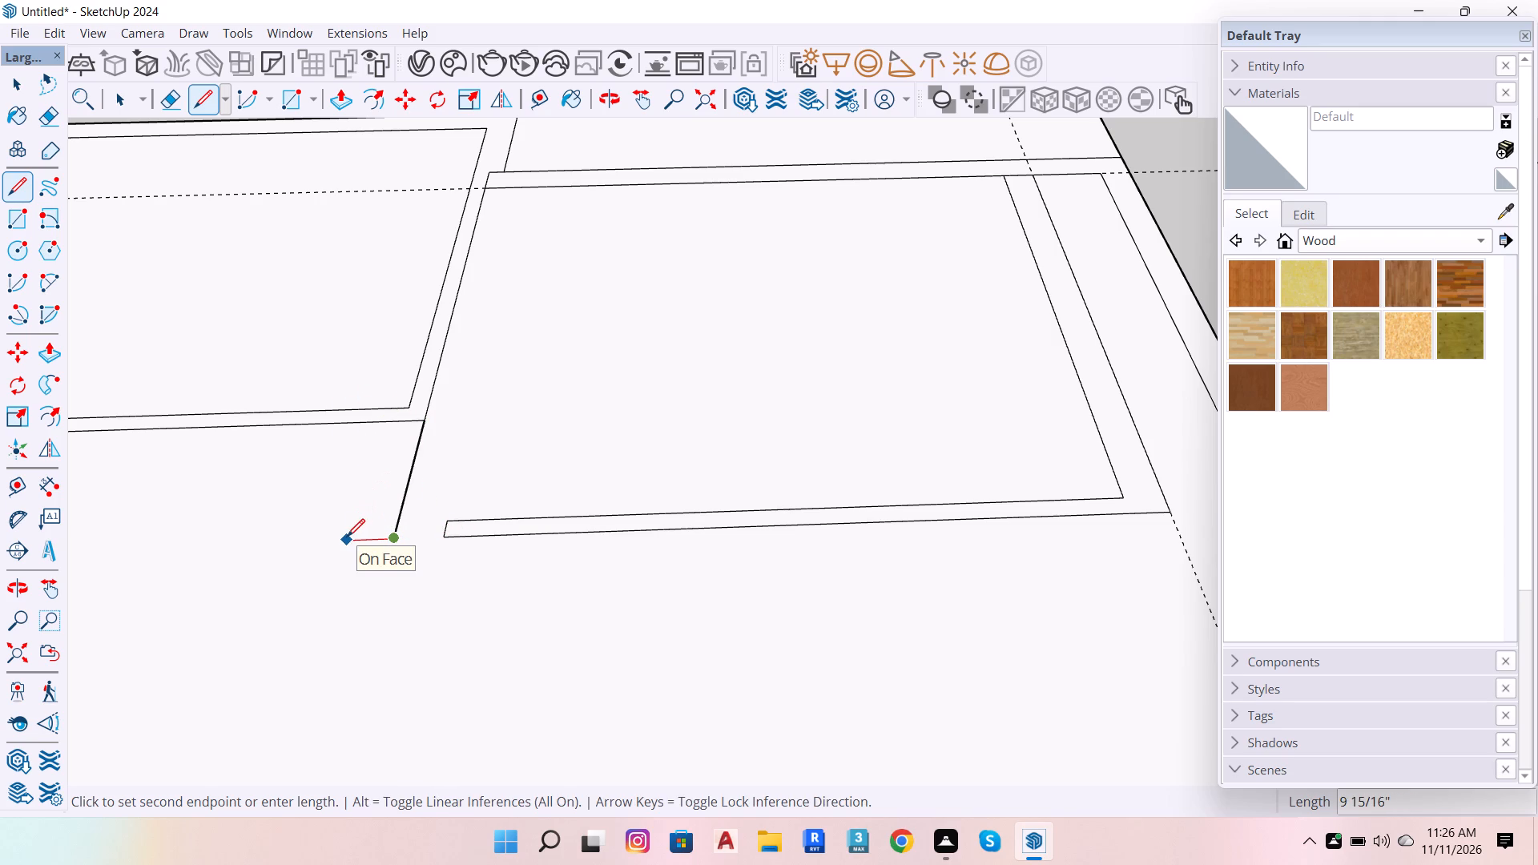
{"action": "type", "text": "4.5"}
{"action": "key", "text": "Return"}
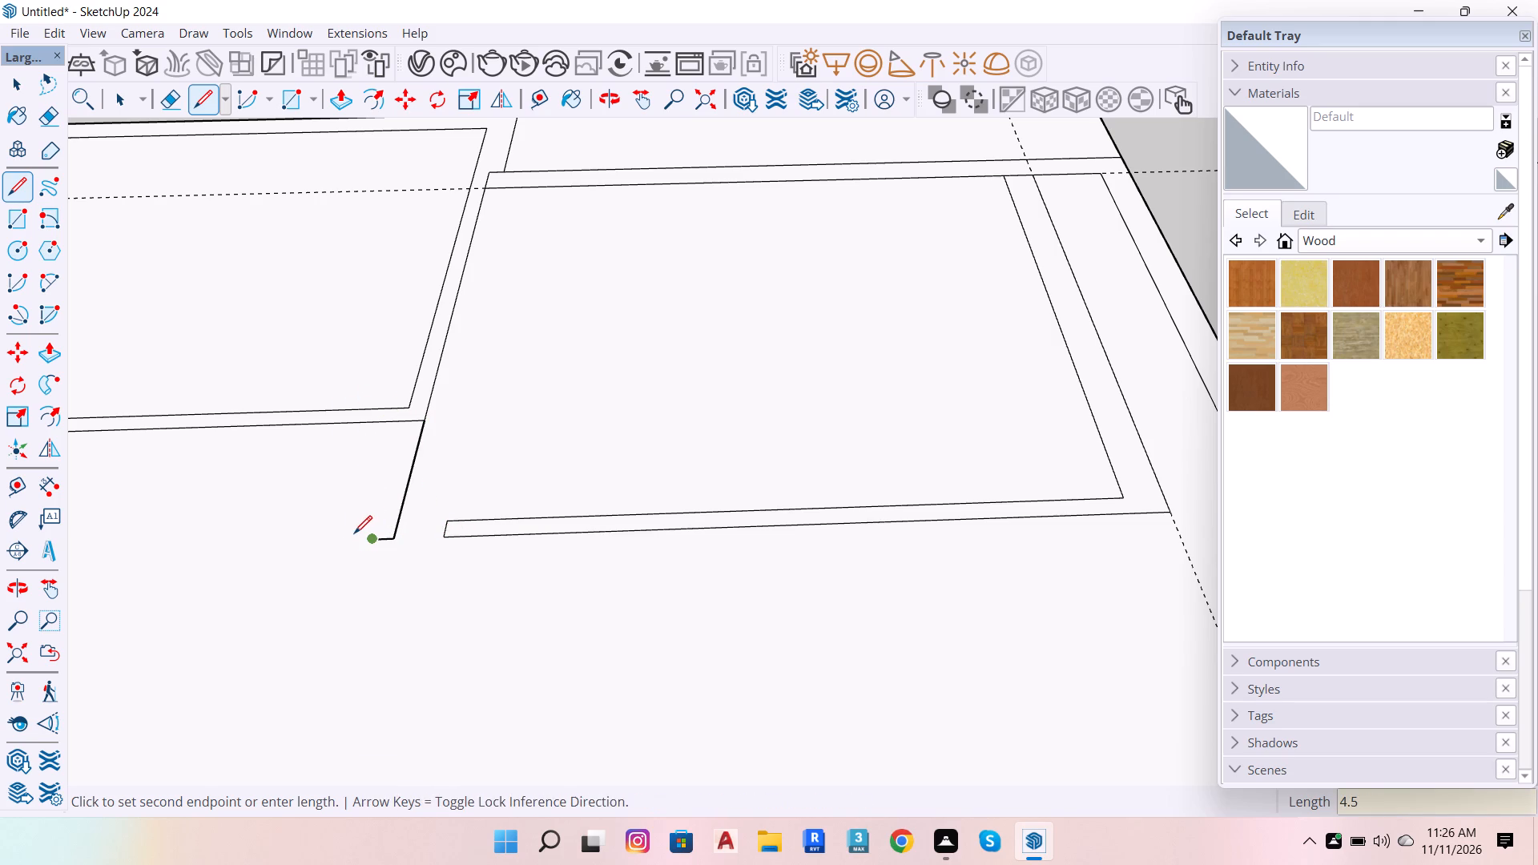
{"action": "left_click", "coordinate": [403, 423]}
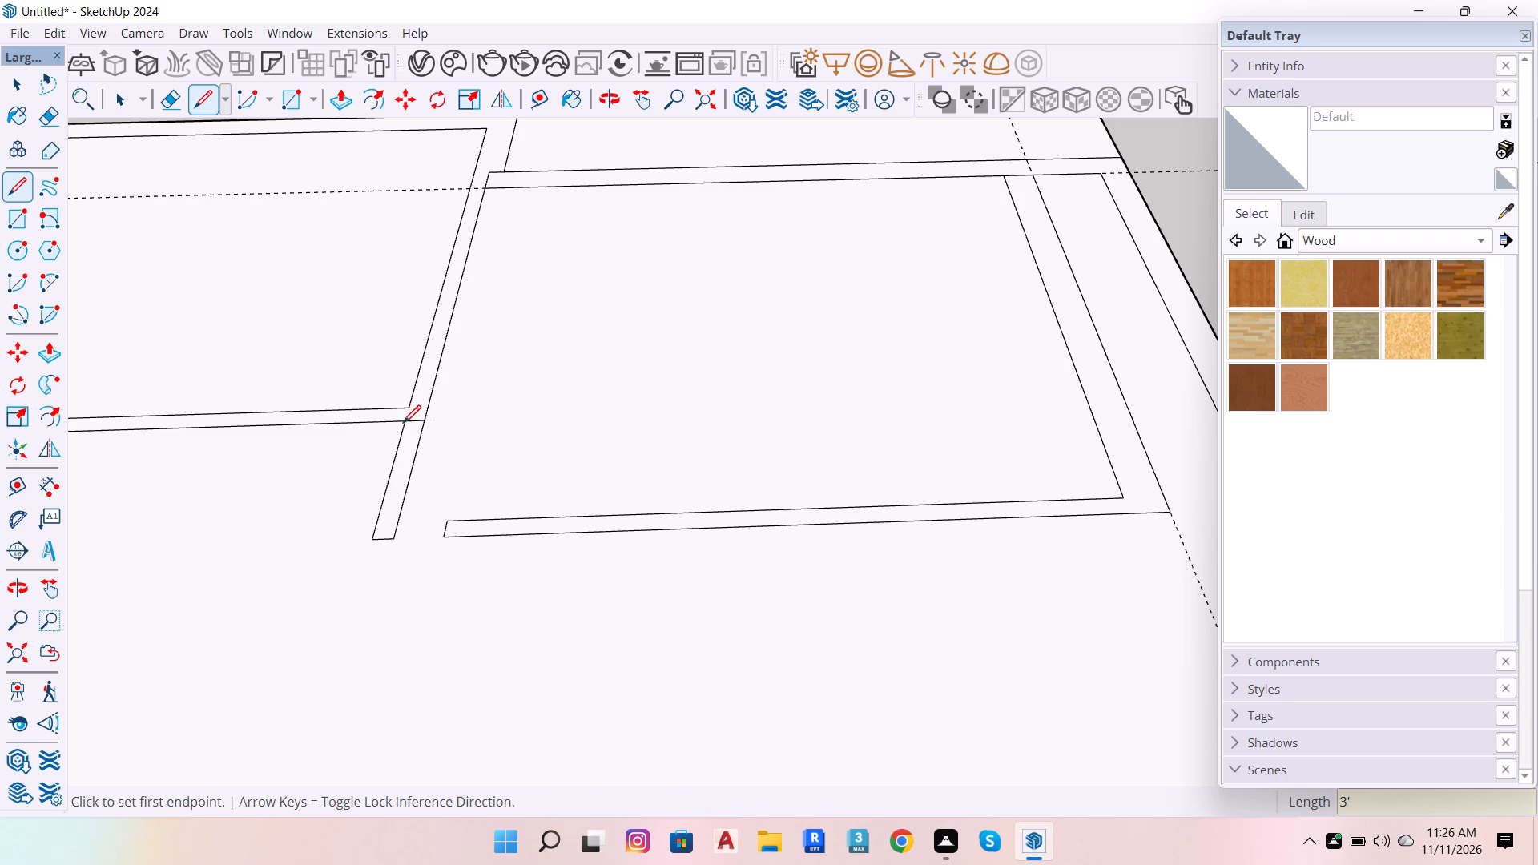
Dimension the distance from the stub's end corner to the outer corner of the 9-inch wall and place it inside the room.
{"action": "scroll", "coordinate": [672, 562], "scroll_direction": "down", "scroll_amount": 6}
{"action": "scroll", "coordinate": [787, 512], "scroll_direction": "down", "scroll_amount": 6}
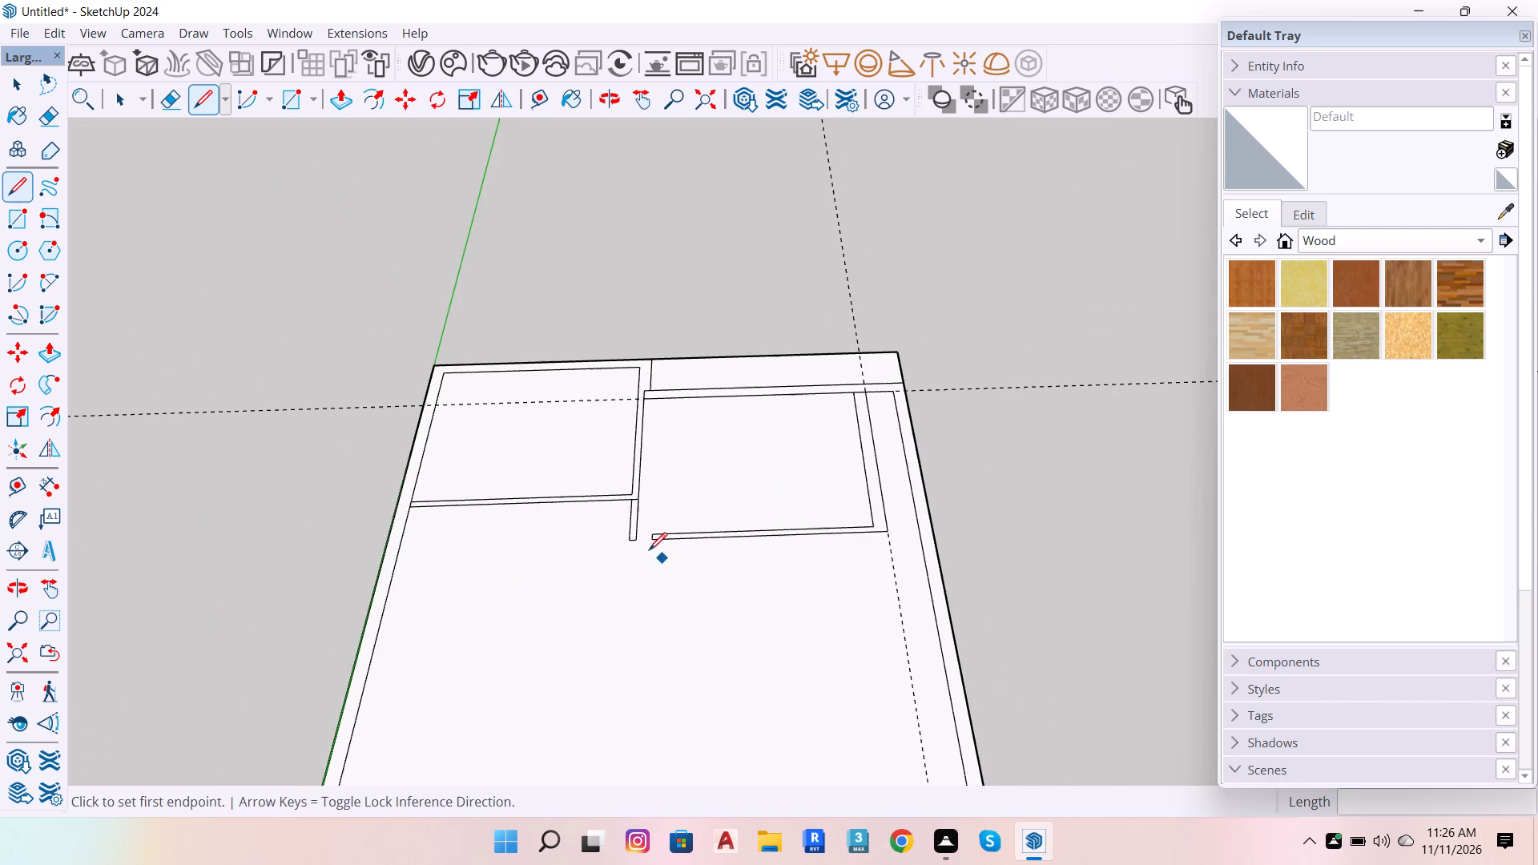
{"action": "scroll", "coordinate": [609, 521], "scroll_direction": "up", "scroll_amount": 5}
{"action": "scroll", "coordinate": [677, 566], "scroll_direction": "up", "scroll_amount": 6}
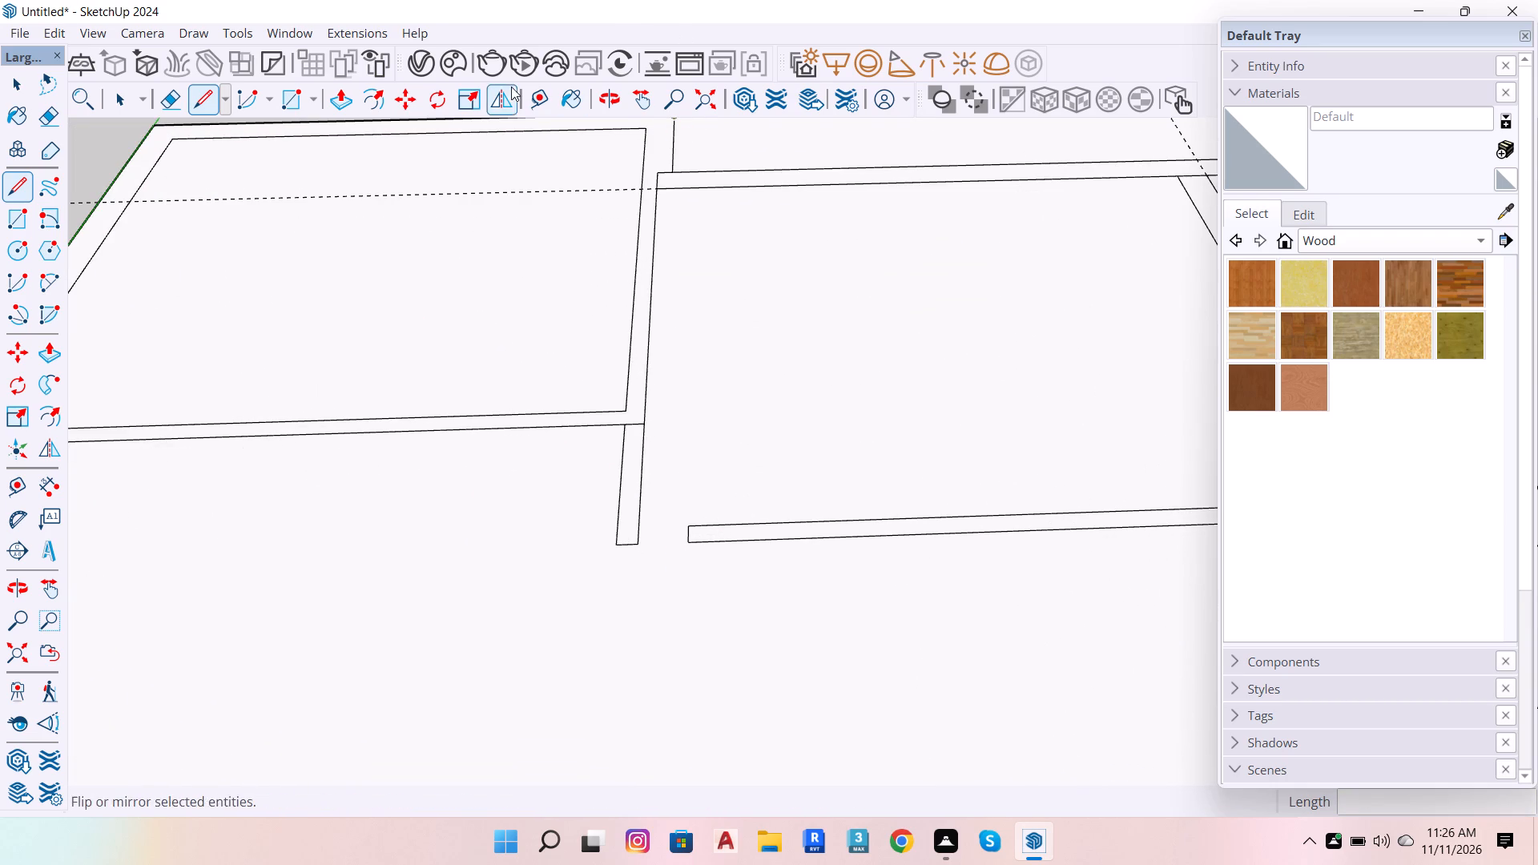
{"action": "left_click", "coordinate": [52, 493]}
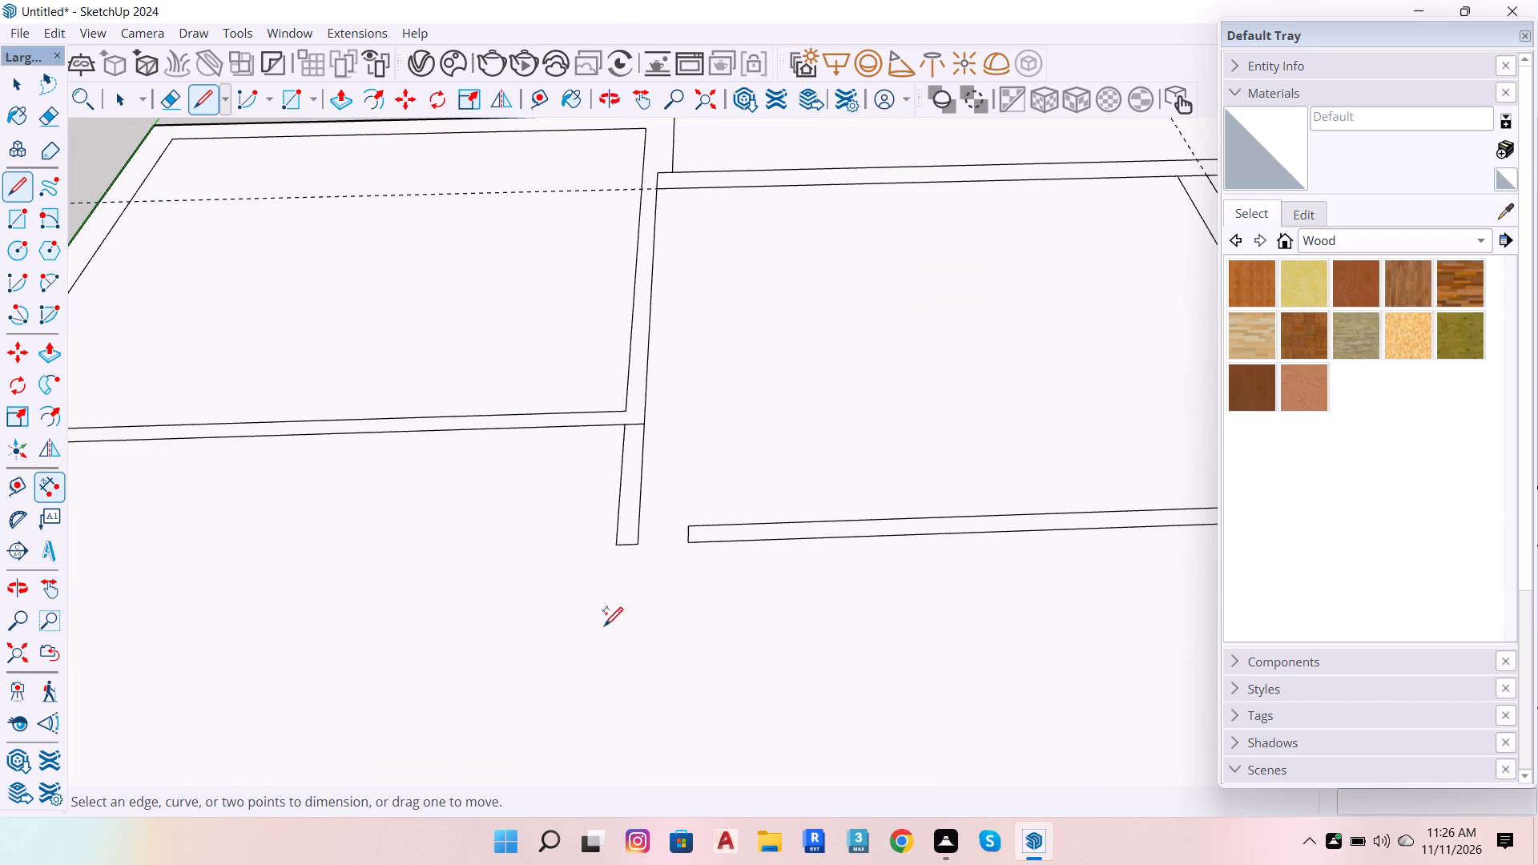
{"action": "left_click", "coordinate": [642, 543]}
{"action": "scroll", "coordinate": [625, 537], "scroll_direction": "down", "scroll_amount": 7}
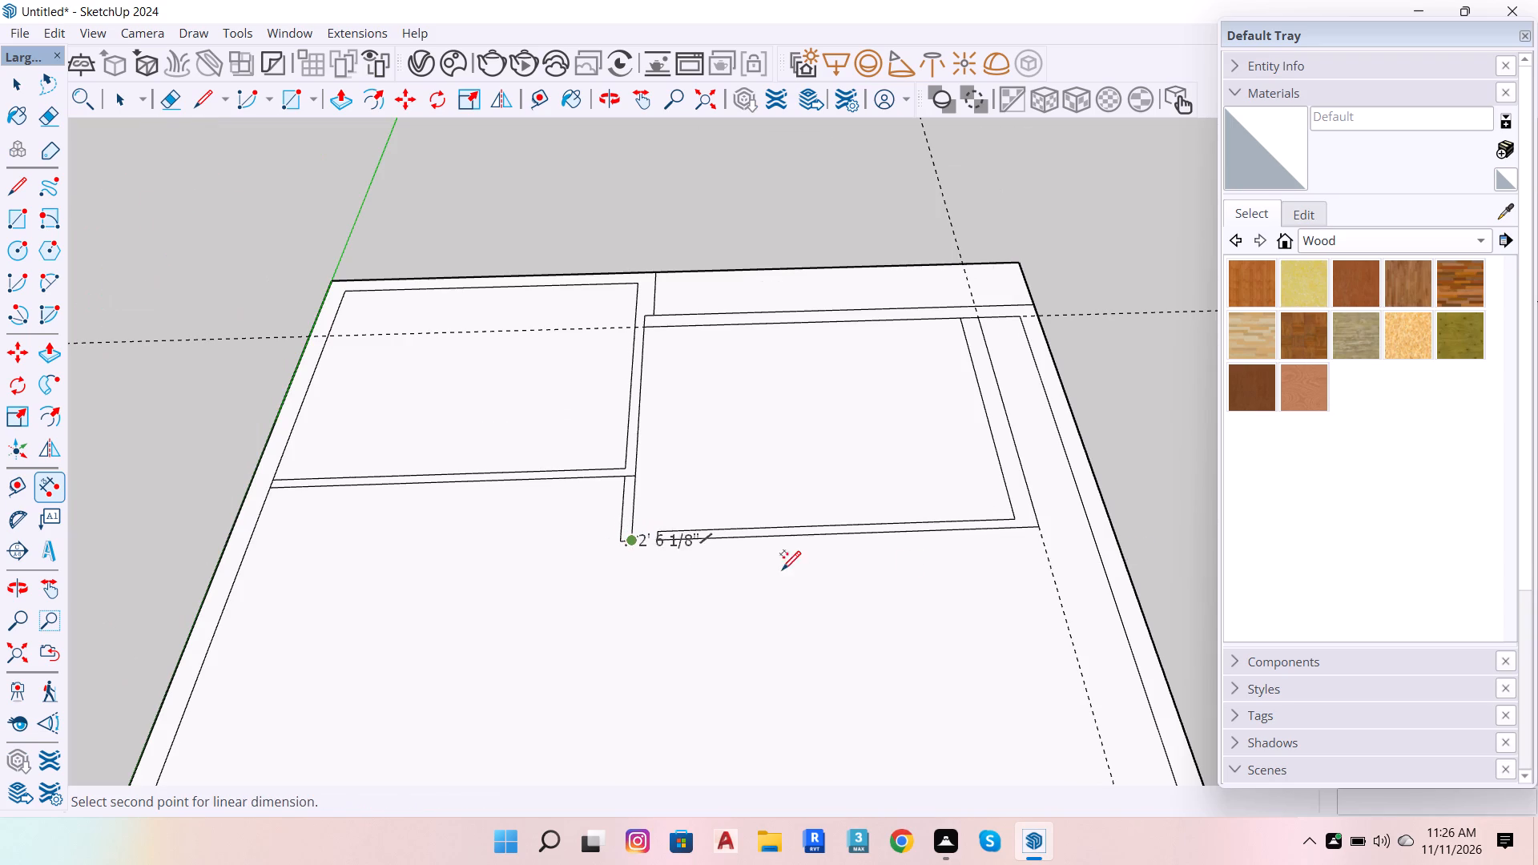
{"action": "left_click", "coordinate": [1036, 529]}
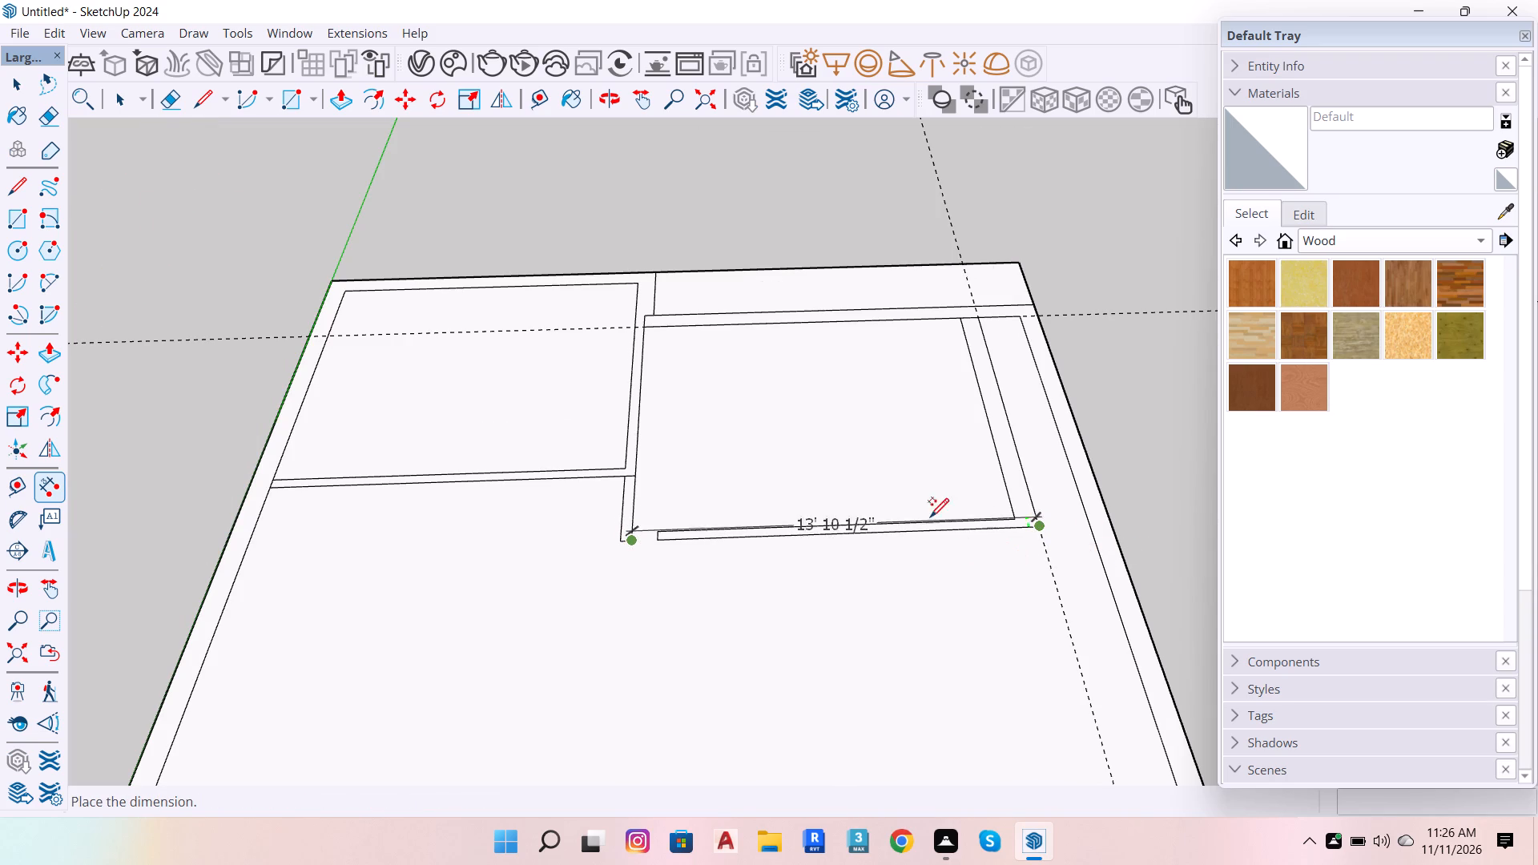
{"action": "left_click", "coordinate": [889, 453]}
{"action": "scroll", "coordinate": [973, 495], "scroll_direction": "up", "scroll_amount": 5}
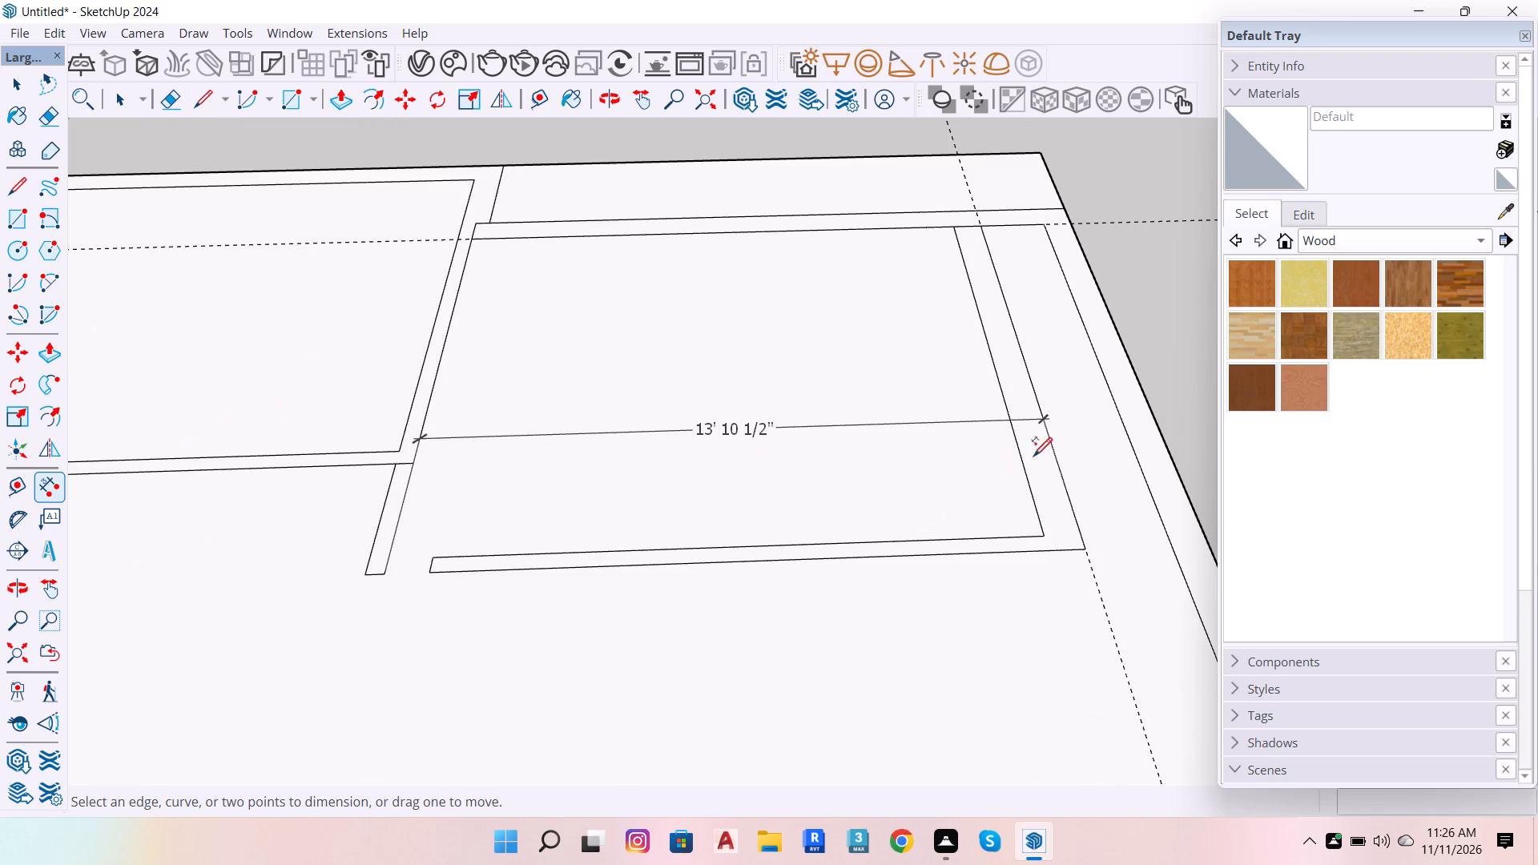
{"action": "key", "text": "space"}
{"action": "scroll", "coordinate": [1090, 489], "scroll_direction": "down", "scroll_amount": 3}
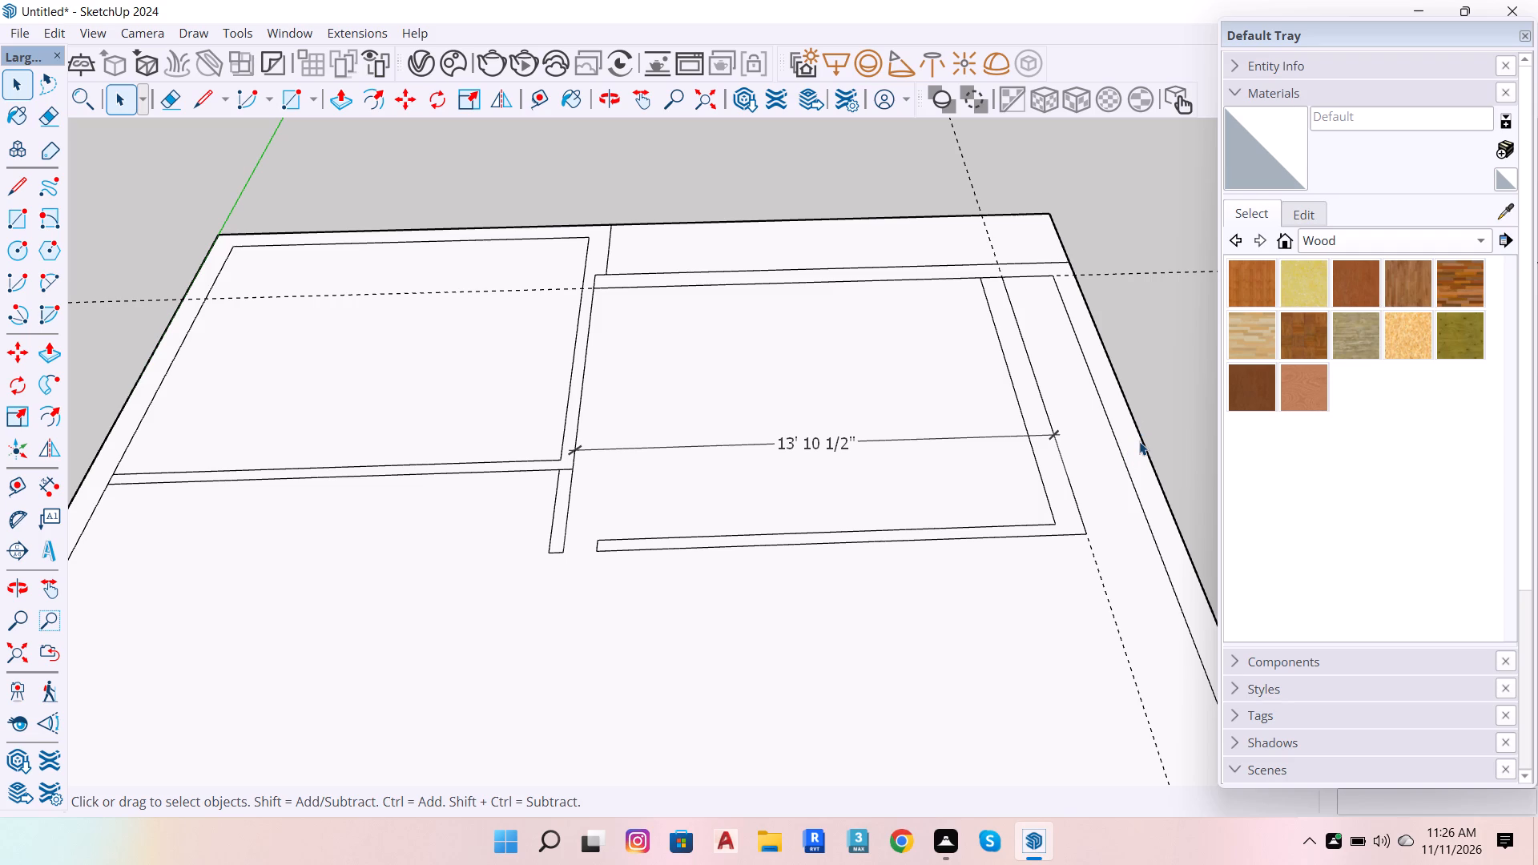
{"action": "key", "text": "space"}
Extend both edges of the 4.5-inch cross wall by 10 1/2" to meet the 3' wall stub.
{"action": "scroll", "coordinate": [560, 441], "scroll_direction": "up", "scroll_amount": 7}
{"action": "scroll", "coordinate": [577, 505], "scroll_direction": "up", "scroll_amount": 3}
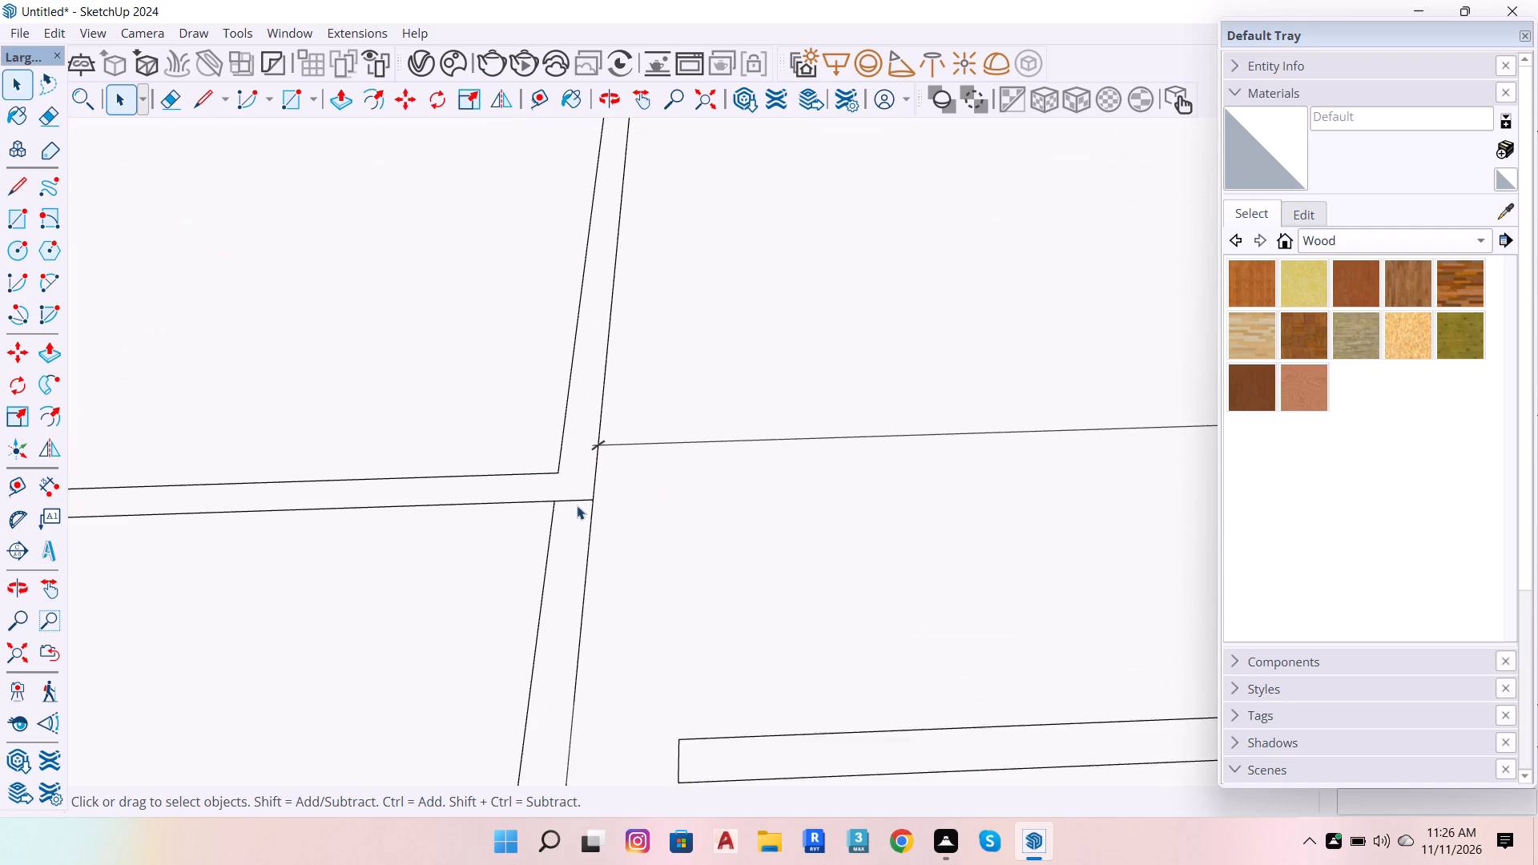
{"action": "scroll", "coordinate": [577, 505], "scroll_direction": "up", "scroll_amount": 1}
{"action": "scroll", "coordinate": [854, 682], "scroll_direction": "down", "scroll_amount": 6}
{"action": "key", "text": "l"}
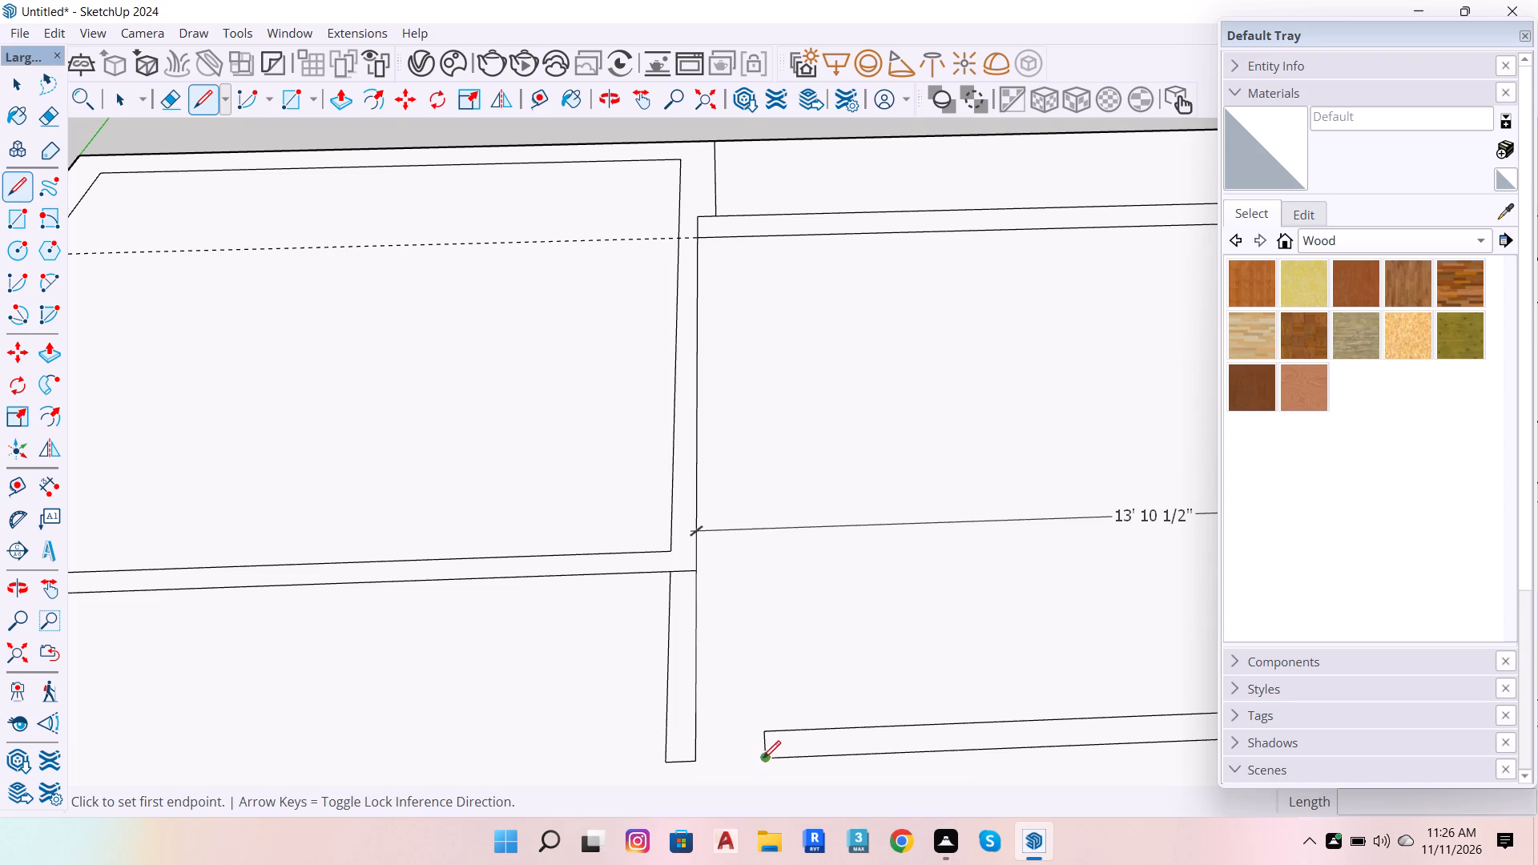
{"action": "left_click", "coordinate": [763, 760]}
{"action": "left_click", "coordinate": [692, 758]}
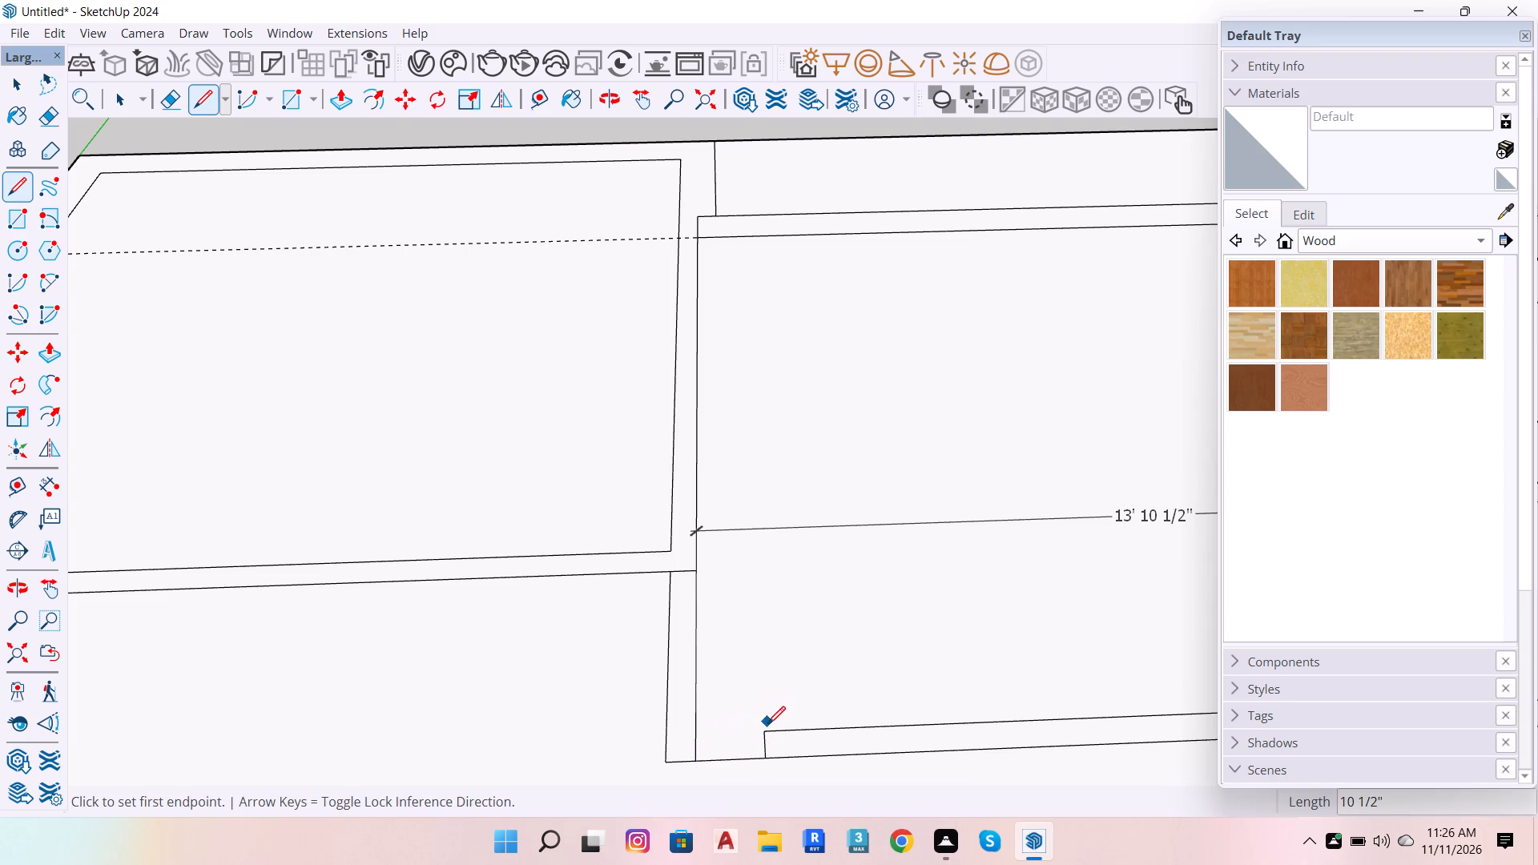
{"action": "left_click", "coordinate": [763, 733]}
{"action": "left_click", "coordinate": [697, 733]}
{"action": "key", "text": "space"}
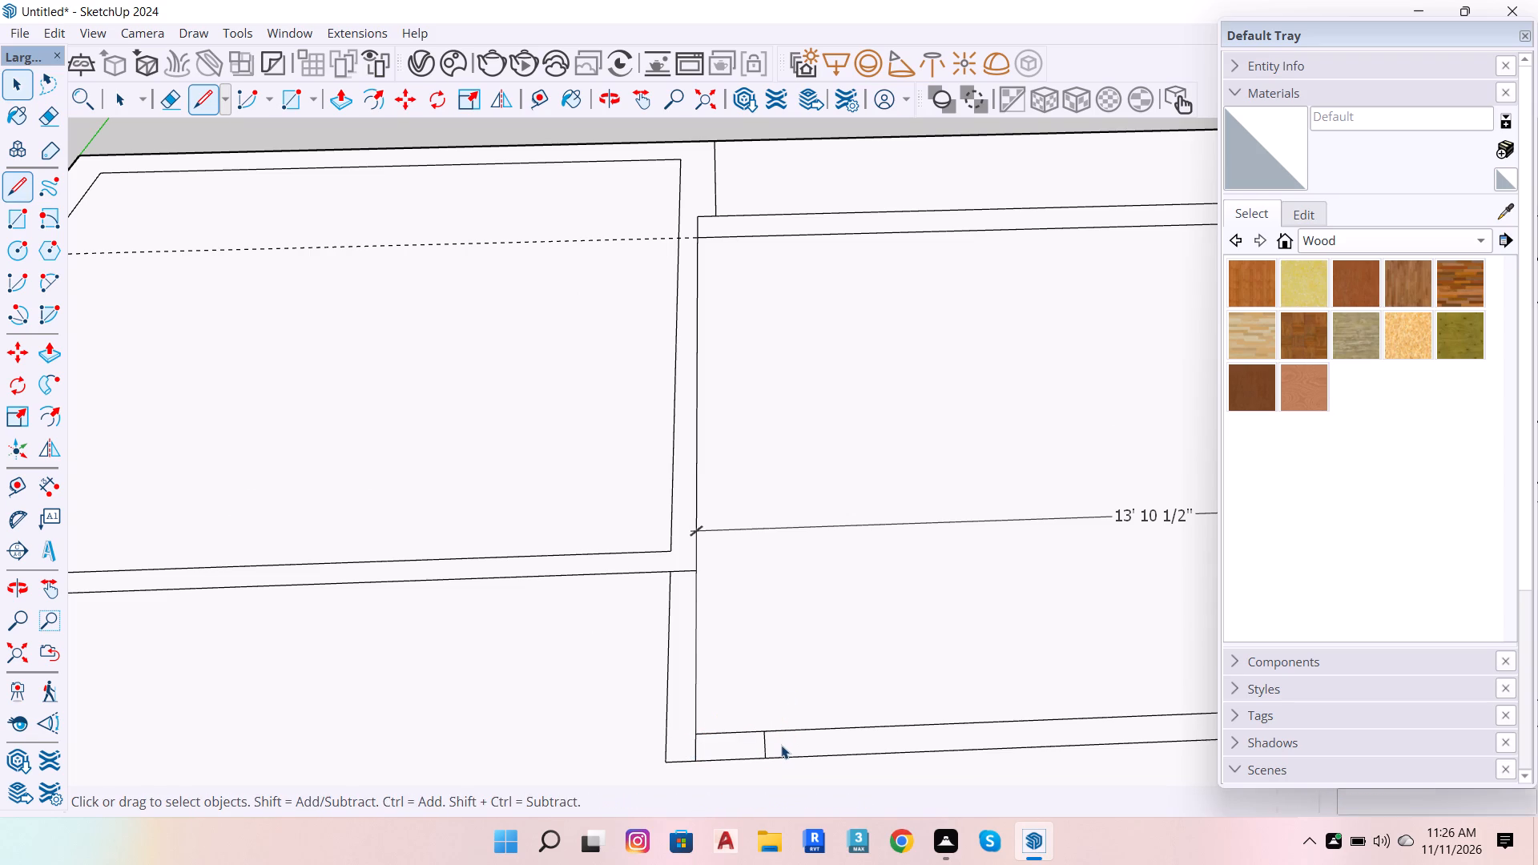
Erase the leftover end line and the dividing segments at the stub's two junctions so the 4.5-inch walls join continuously.
{"action": "key", "text": "e"}
{"action": "scroll", "coordinate": [777, 748], "scroll_direction": "up", "scroll_amount": 5}
{"action": "left_click_drag", "start_coordinate": [762, 743], "coordinate": [650, 747]}
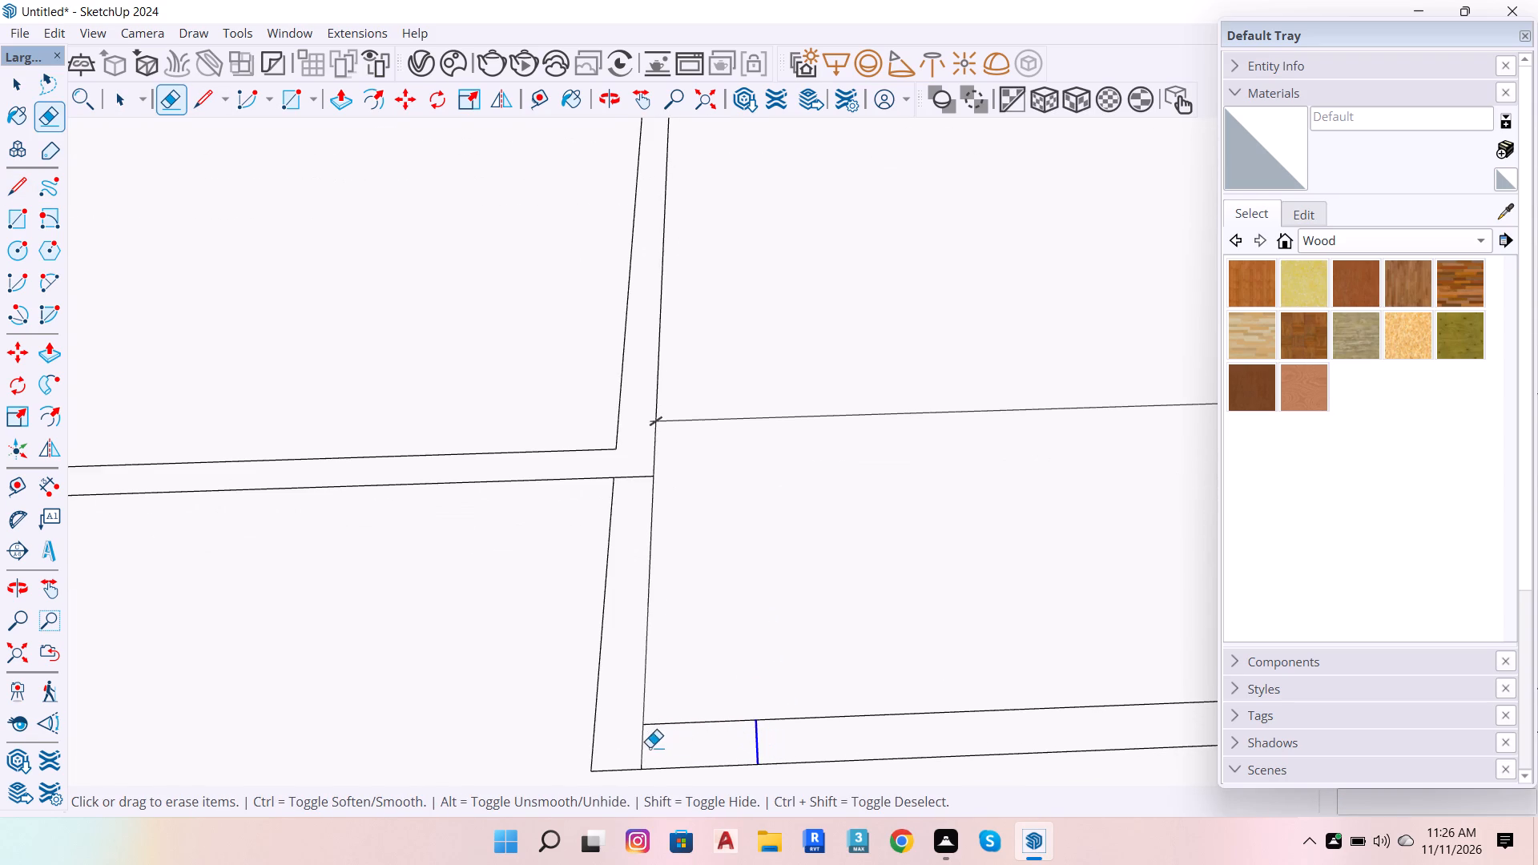
{"action": "left_click_drag", "start_coordinate": [650, 747], "coordinate": [644, 746]}
{"action": "left_click_drag", "start_coordinate": [633, 469], "coordinate": [630, 485]}
{"action": "scroll", "coordinate": [882, 483], "scroll_direction": "down", "scroll_amount": 8}
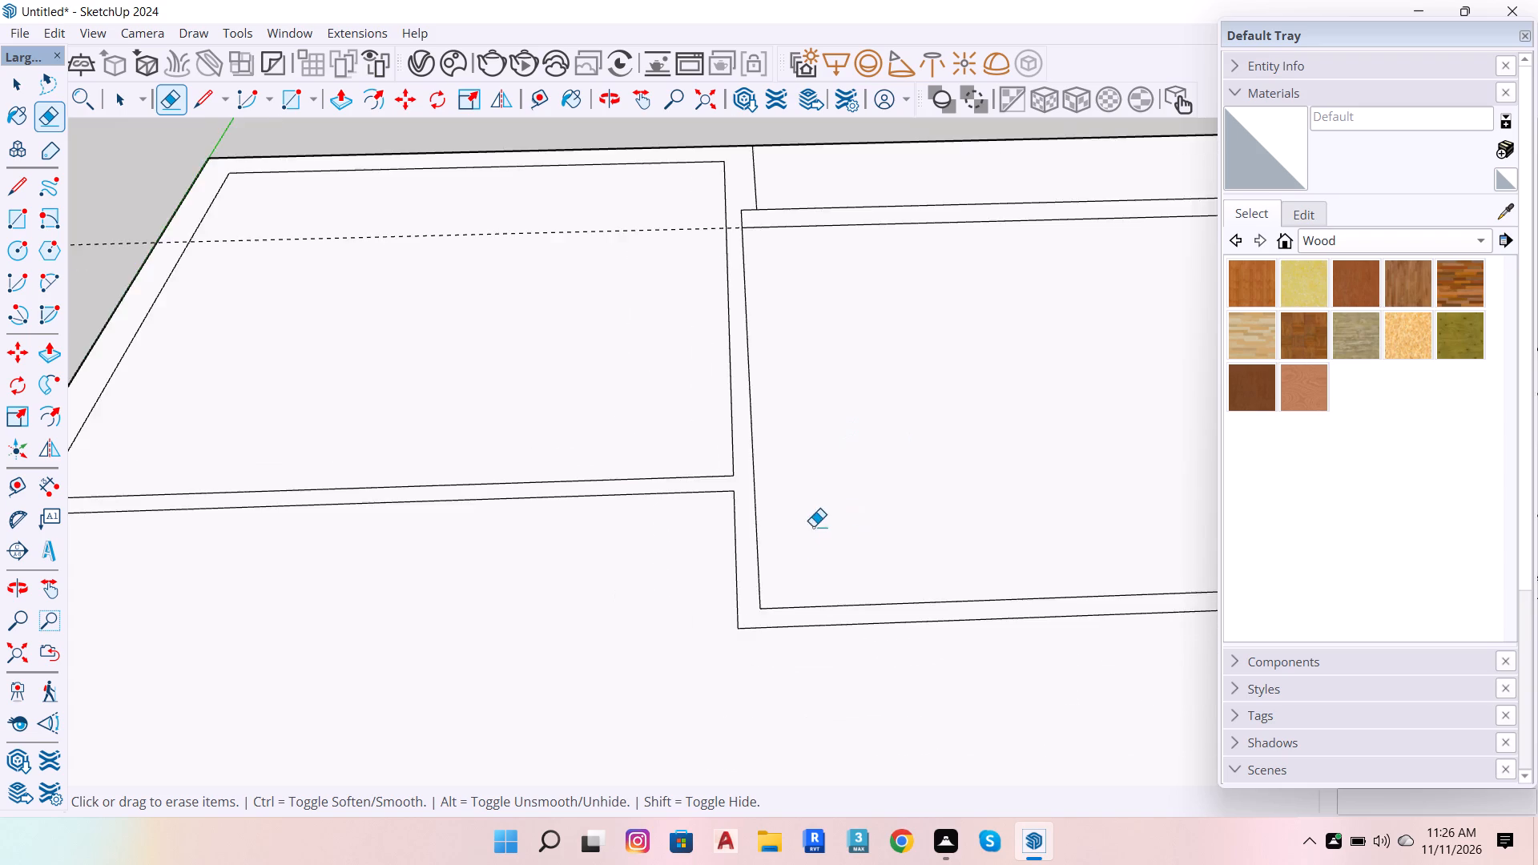
{"action": "scroll", "coordinate": [813, 526], "scroll_direction": "down", "scroll_amount": 9}
{"action": "scroll", "coordinate": [810, 603], "scroll_direction": "down", "scroll_amount": 7}
{"action": "scroll", "coordinate": [911, 573], "scroll_direction": "up", "scroll_amount": 6}
{"action": "key", "text": "space"}
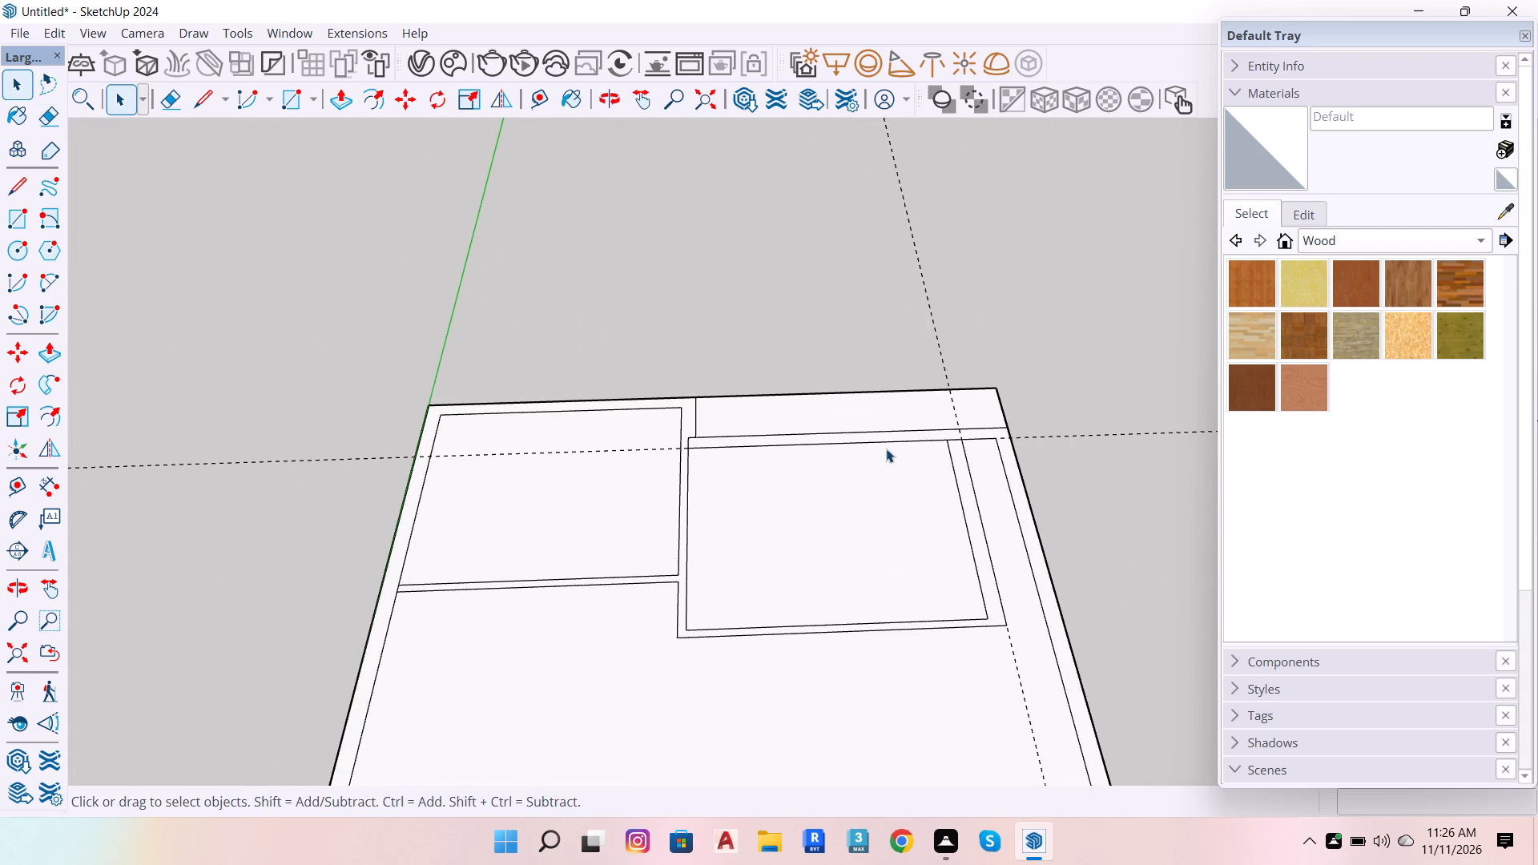
Place a guide 4'6" beyond the outer edge of the second room's 4.5-inch cross wall.
{"action": "scroll", "coordinate": [1037, 452], "scroll_direction": "up", "scroll_amount": 5}
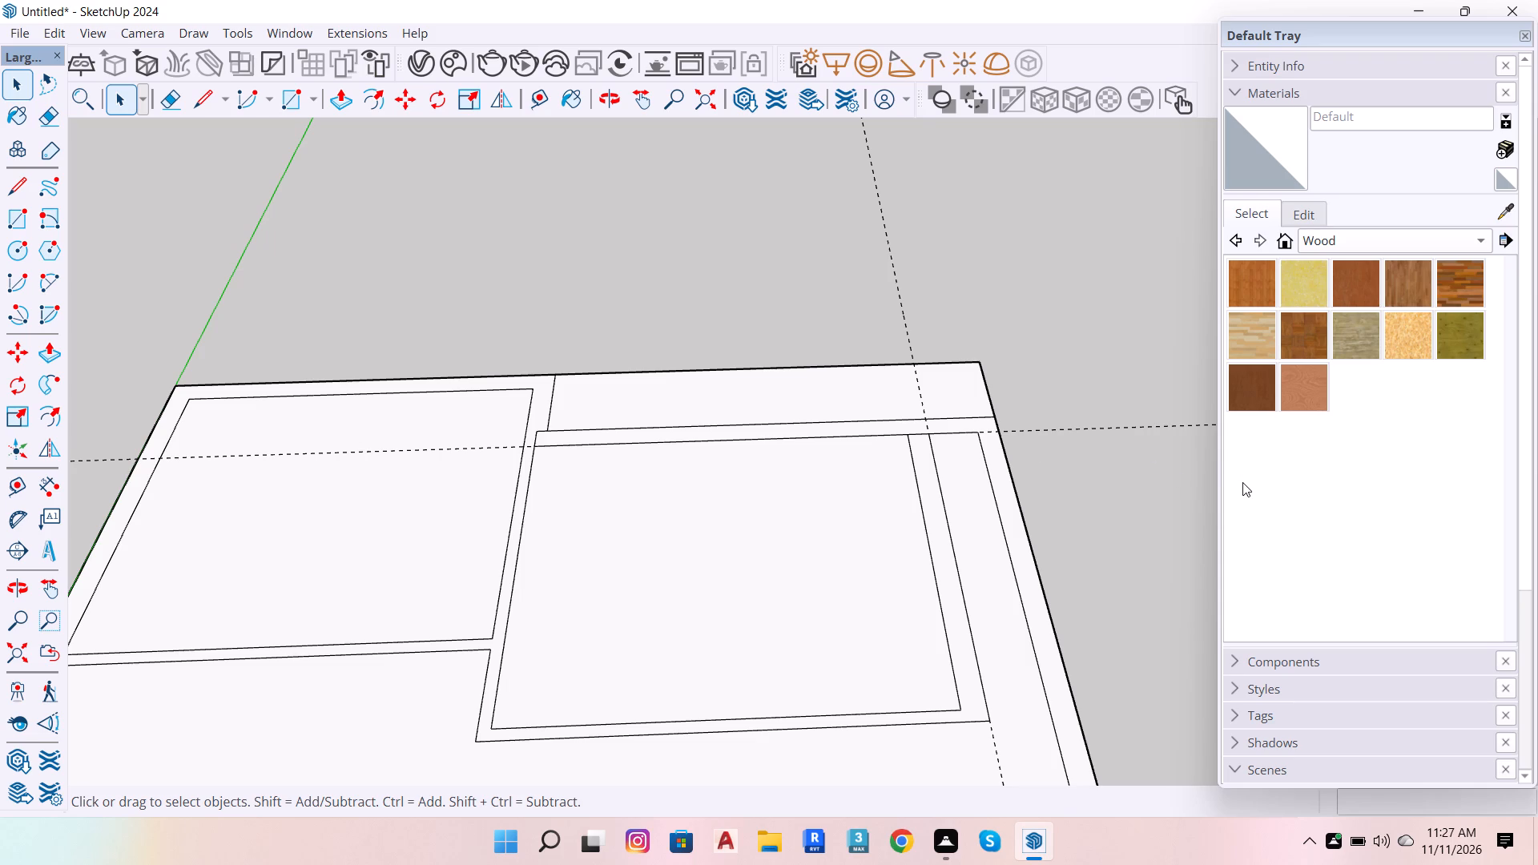
{"action": "scroll", "coordinate": [1091, 374], "scroll_direction": "down", "scroll_amount": 6}
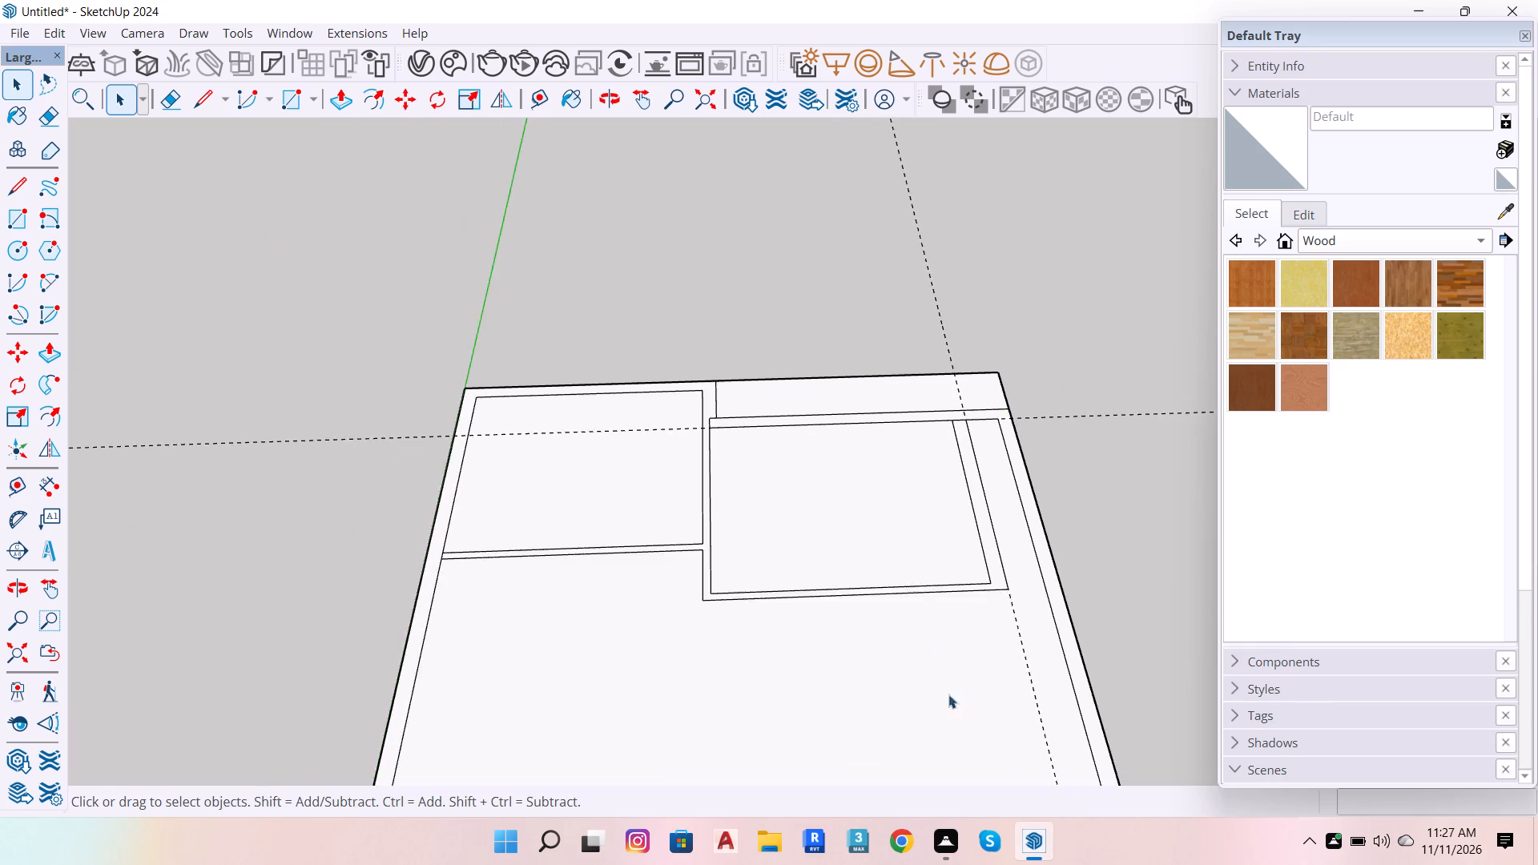
{"action": "scroll", "coordinate": [974, 724], "scroll_direction": "up", "scroll_amount": 4}
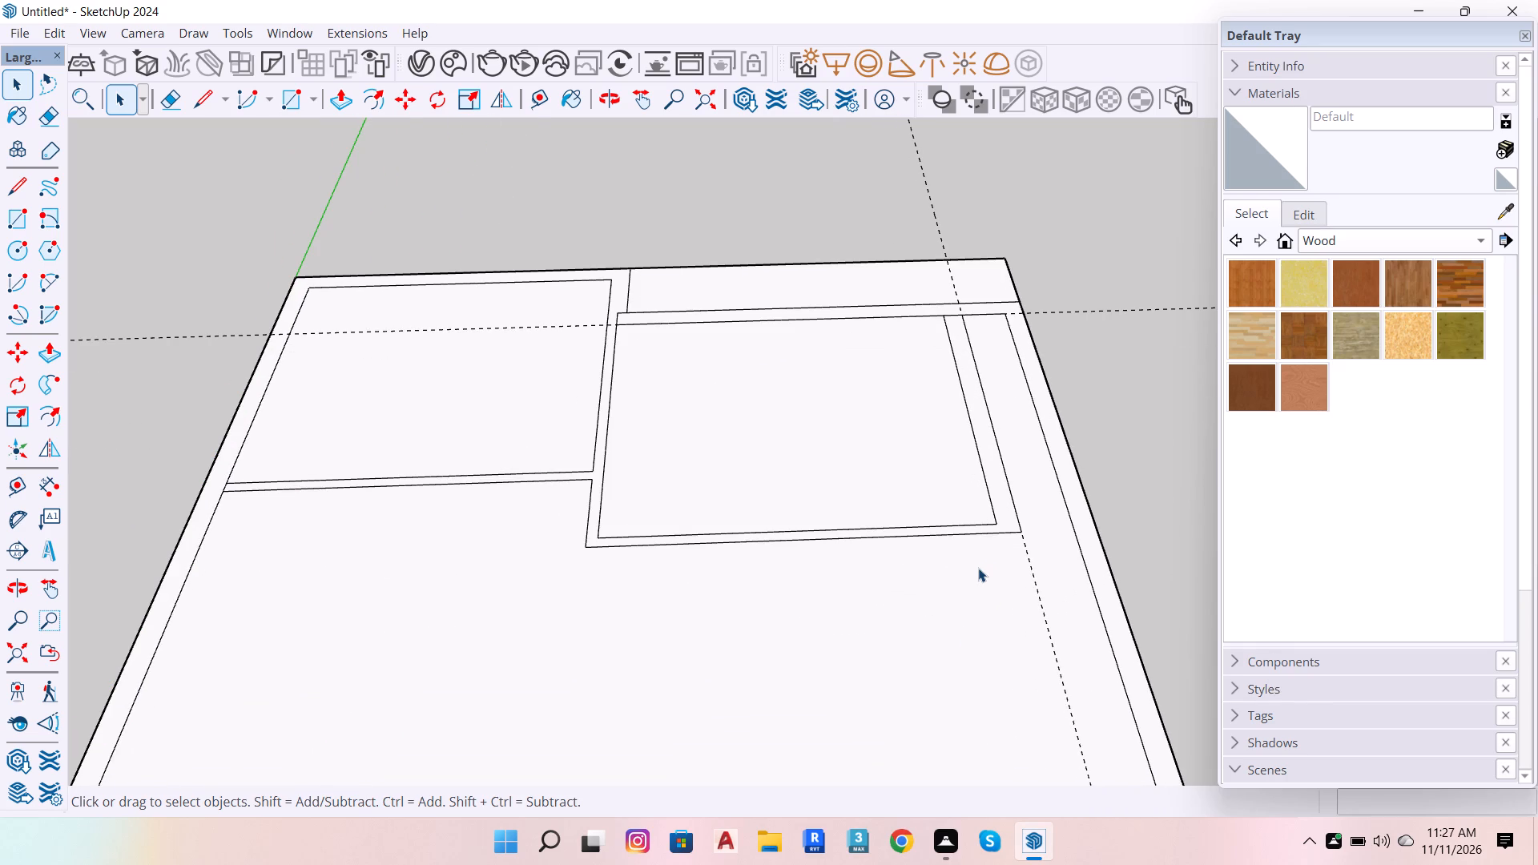
{"action": "key", "text": "t"}
{"action": "left_click", "coordinate": [954, 535]}
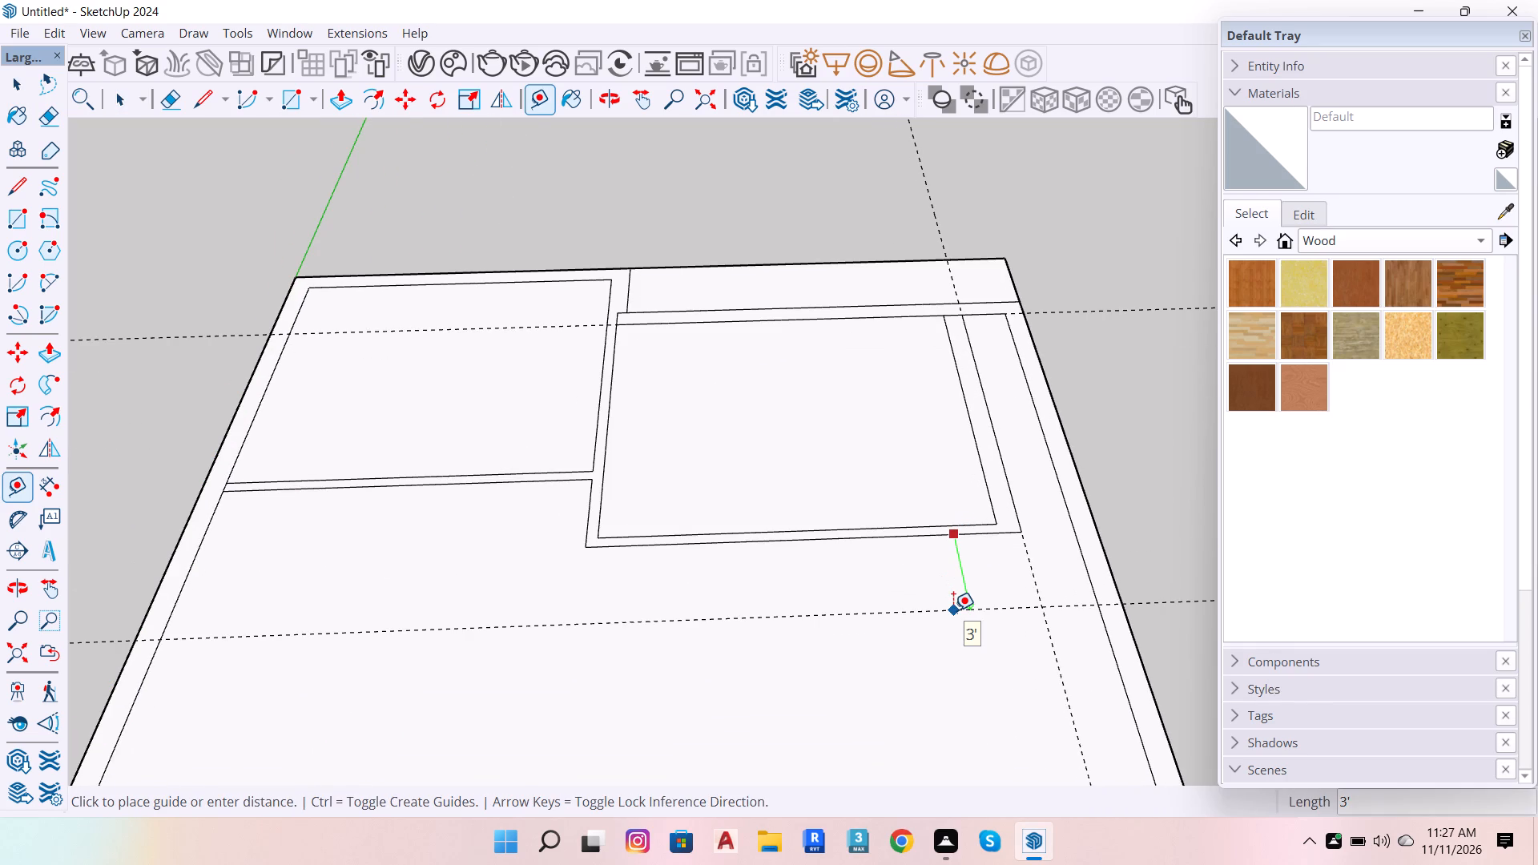
{"action": "type", "text": "4'6"}
{"action": "key", "text": "Return"}
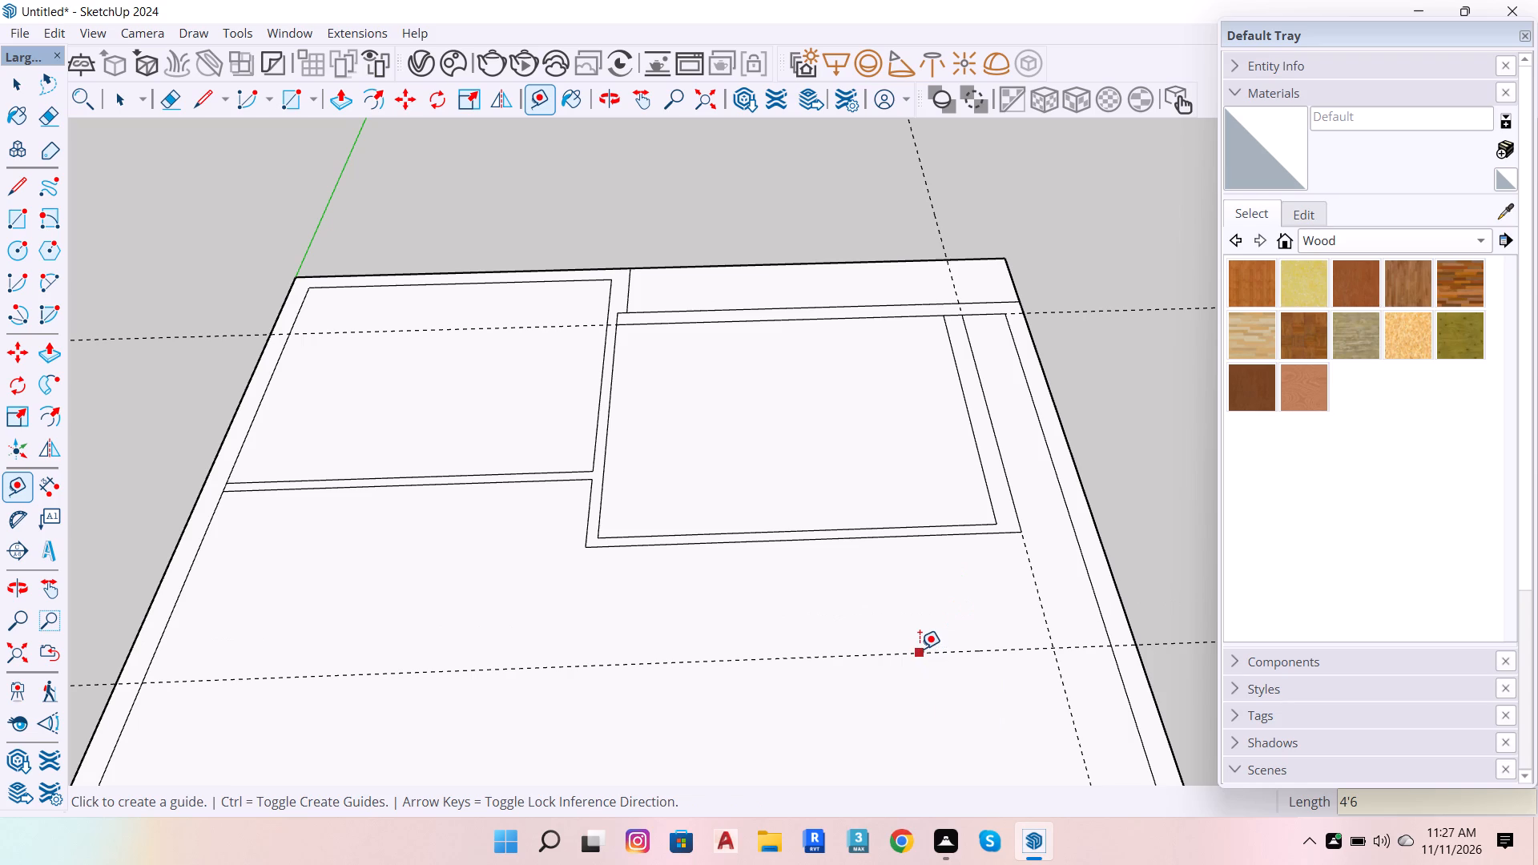
Place a second guide 4.5" beyond the 4'6" guide, on the side away from the second room.
{"action": "left_click", "coordinate": [920, 649]}
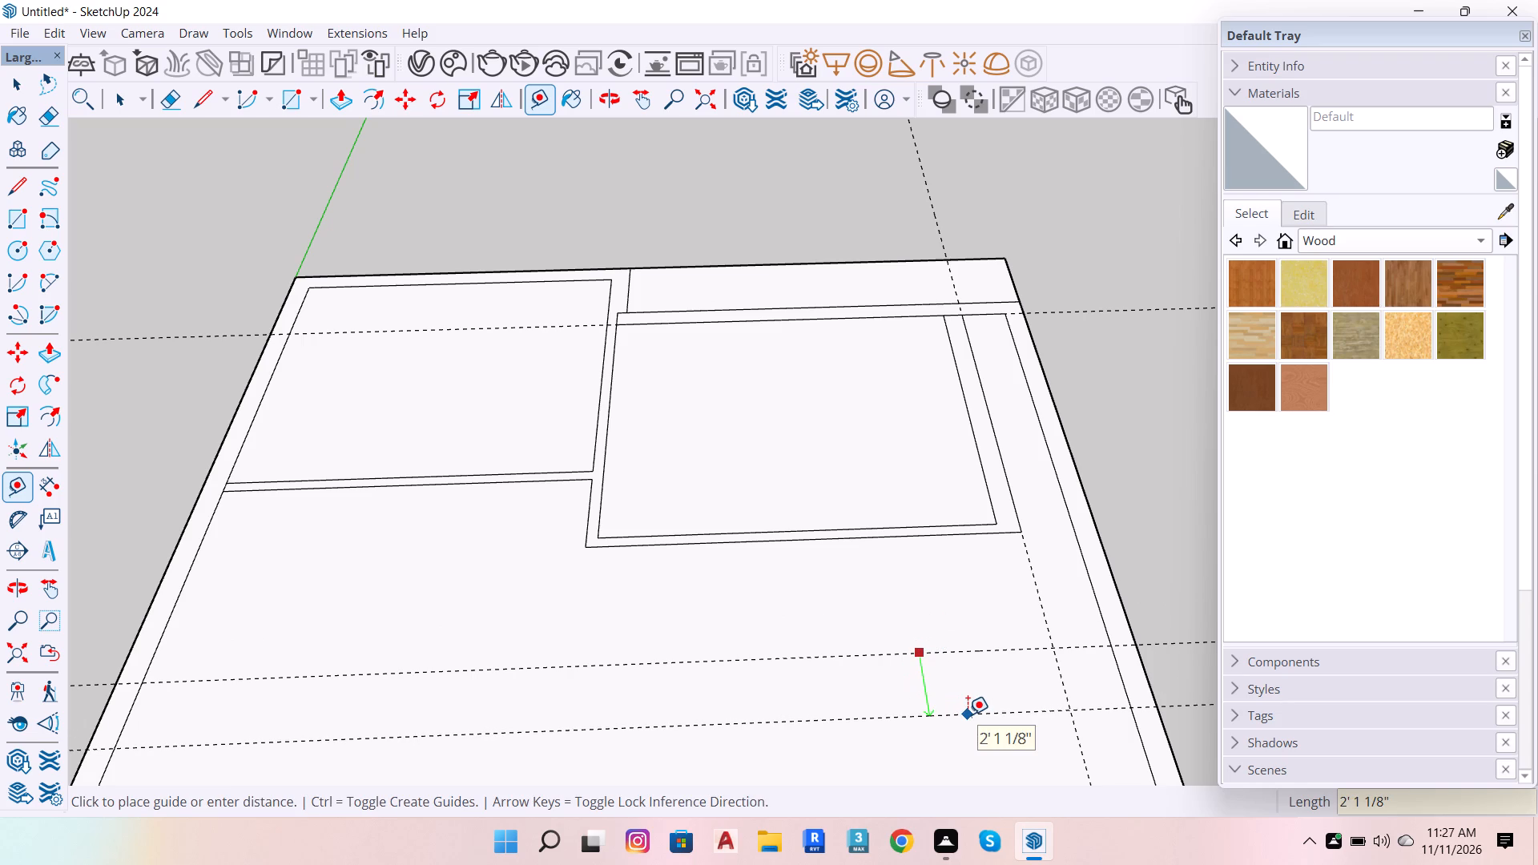
{"action": "type", "text": "4.5"}
{"action": "key", "text": "Return"}
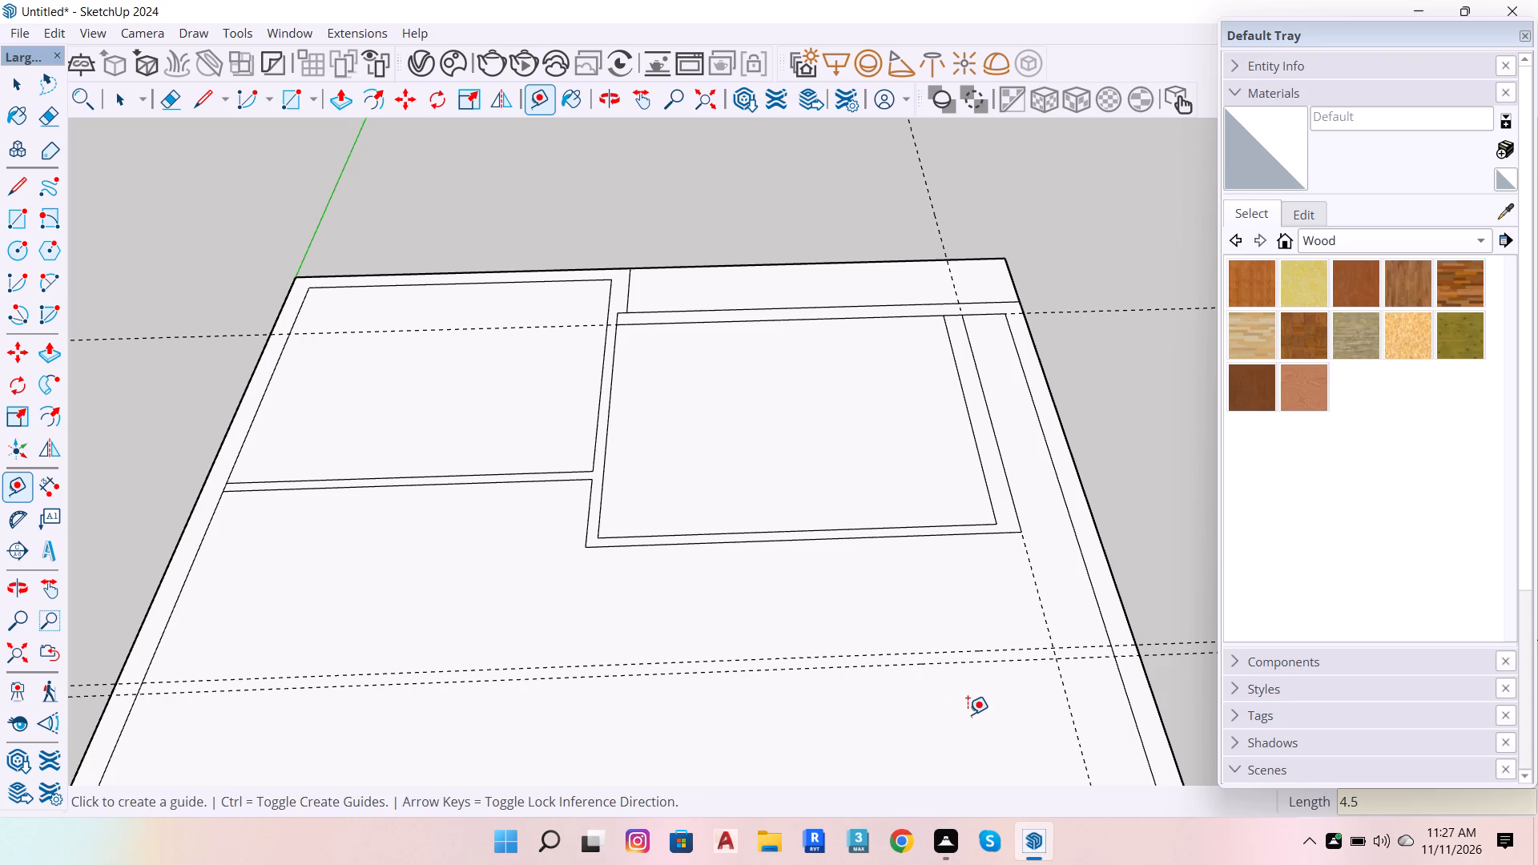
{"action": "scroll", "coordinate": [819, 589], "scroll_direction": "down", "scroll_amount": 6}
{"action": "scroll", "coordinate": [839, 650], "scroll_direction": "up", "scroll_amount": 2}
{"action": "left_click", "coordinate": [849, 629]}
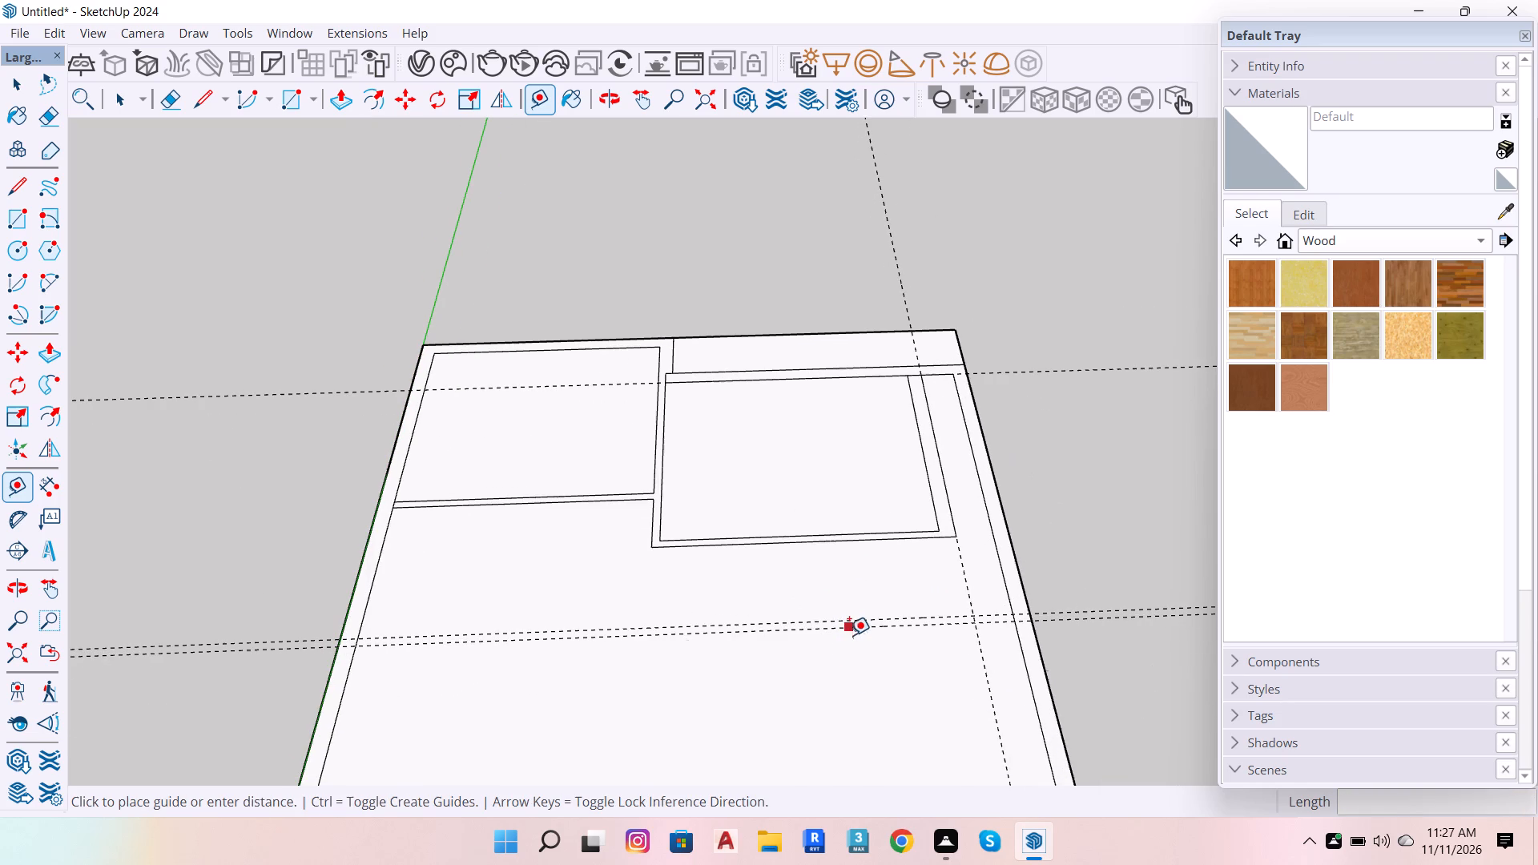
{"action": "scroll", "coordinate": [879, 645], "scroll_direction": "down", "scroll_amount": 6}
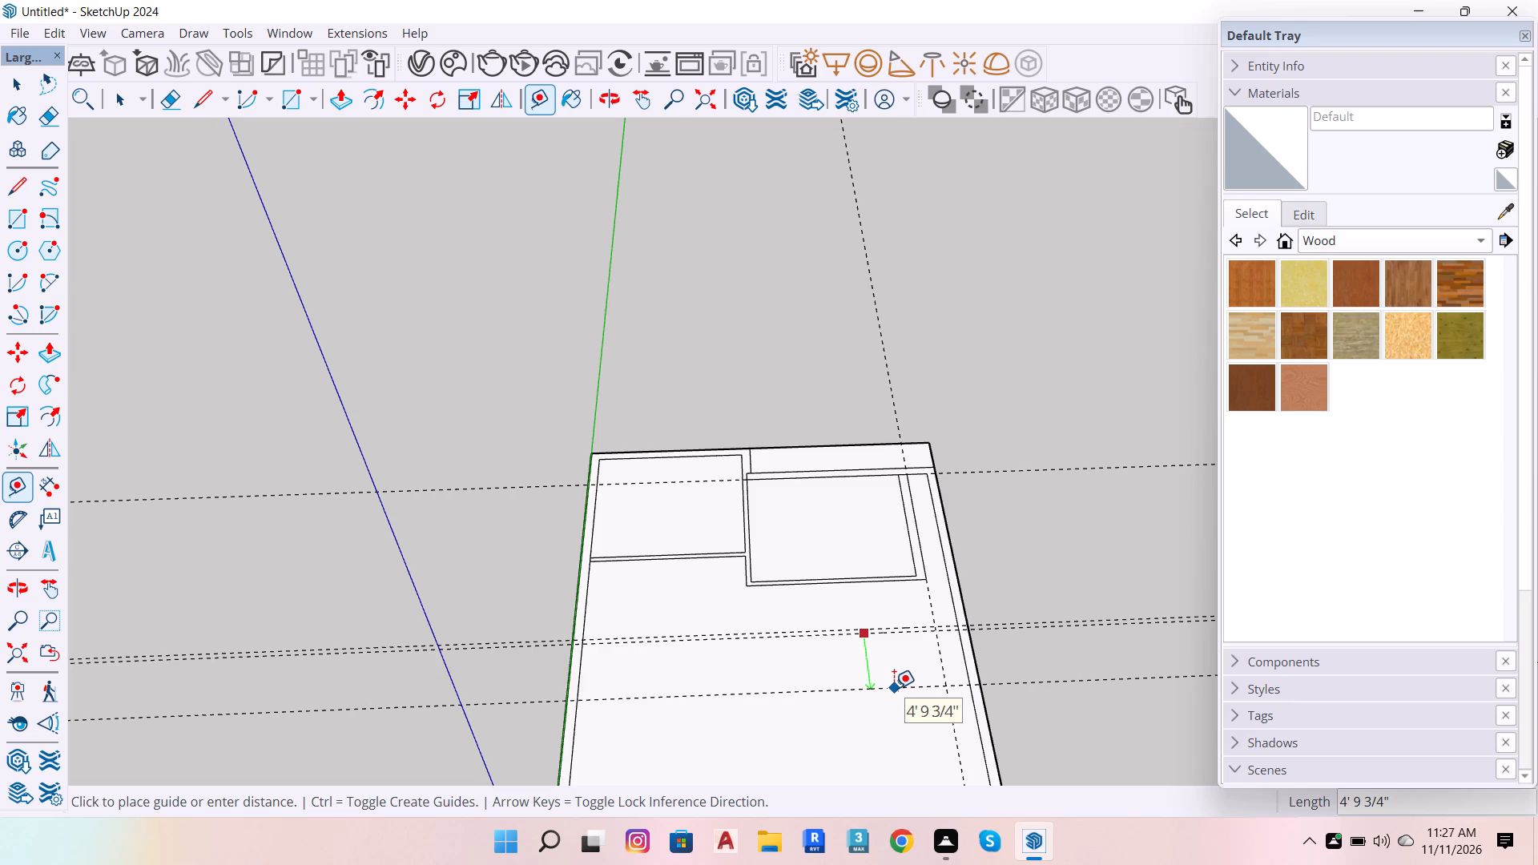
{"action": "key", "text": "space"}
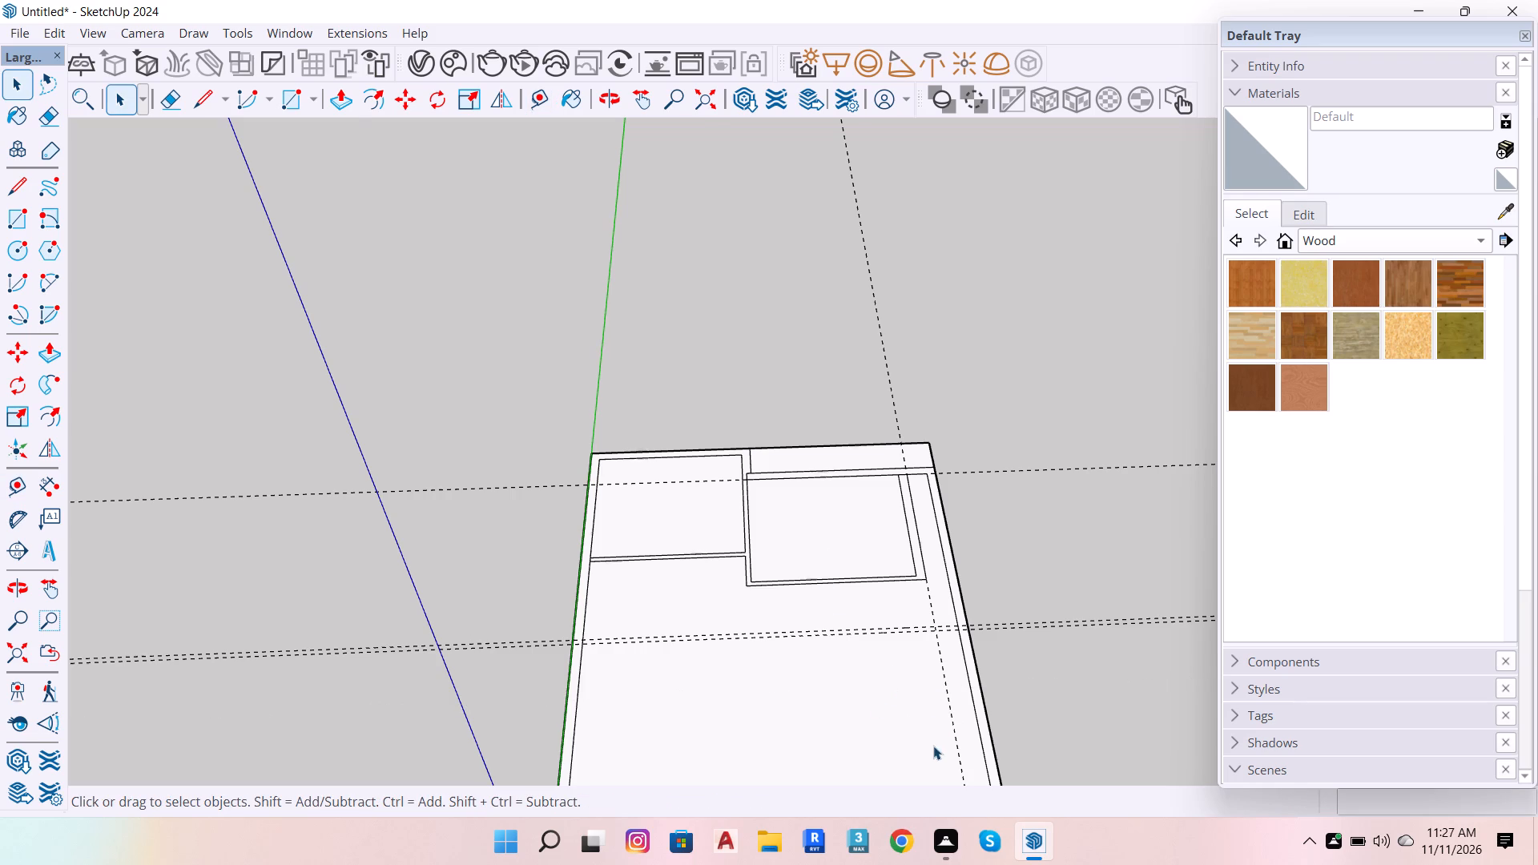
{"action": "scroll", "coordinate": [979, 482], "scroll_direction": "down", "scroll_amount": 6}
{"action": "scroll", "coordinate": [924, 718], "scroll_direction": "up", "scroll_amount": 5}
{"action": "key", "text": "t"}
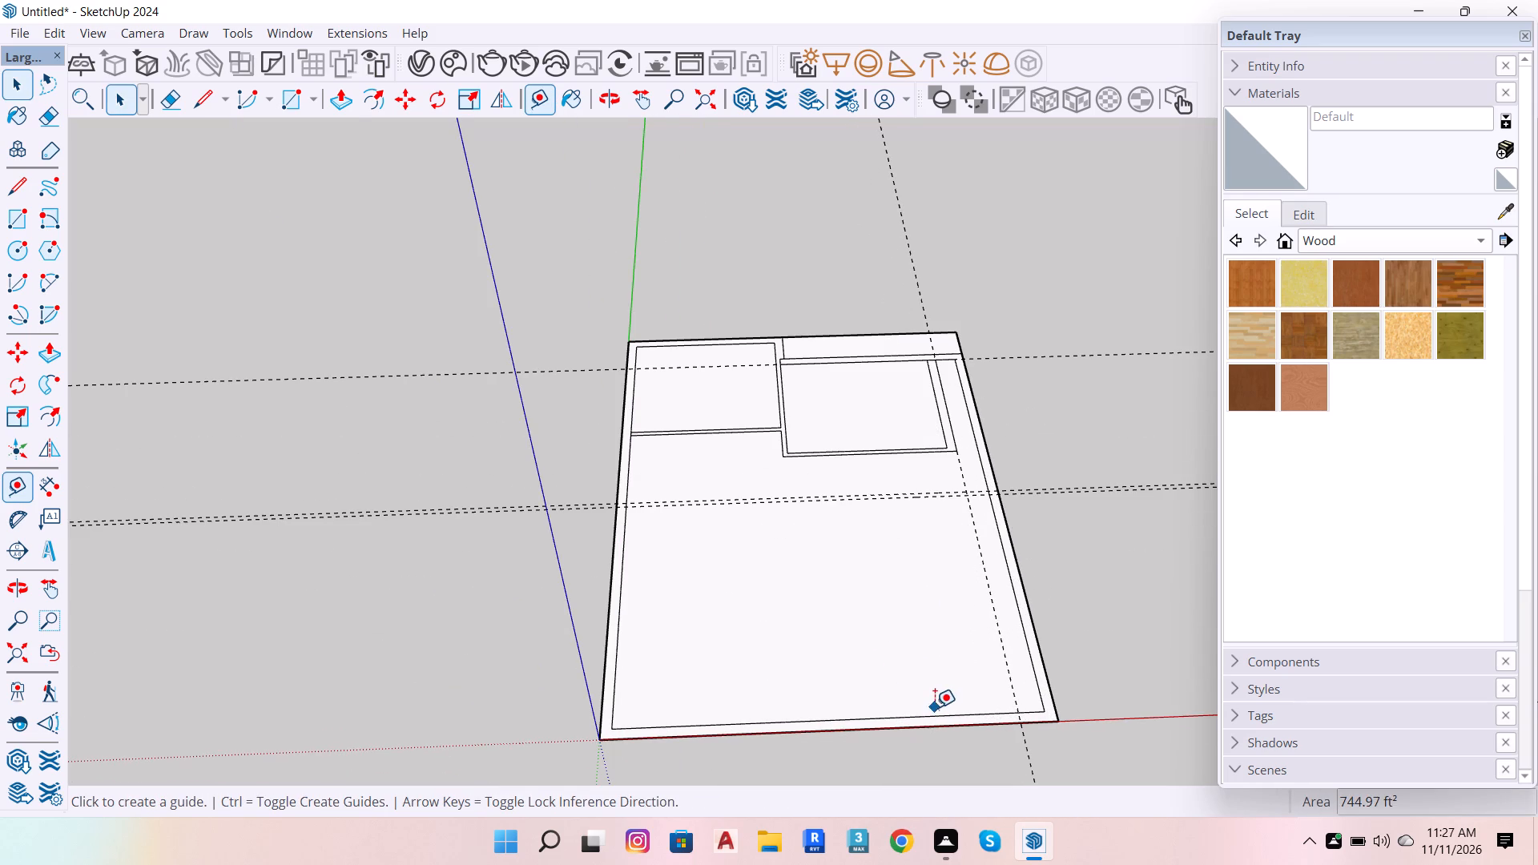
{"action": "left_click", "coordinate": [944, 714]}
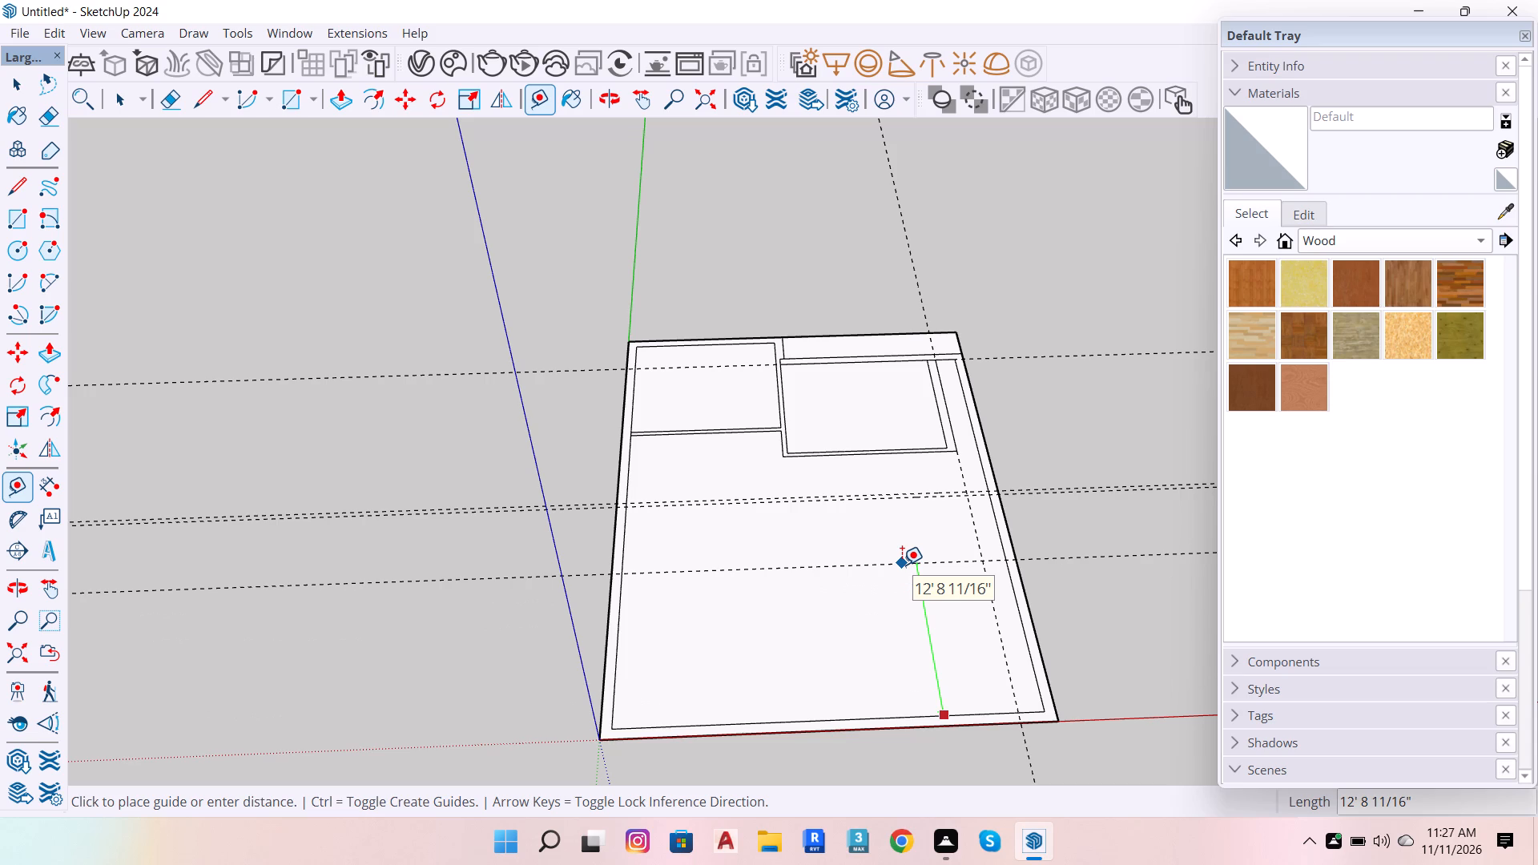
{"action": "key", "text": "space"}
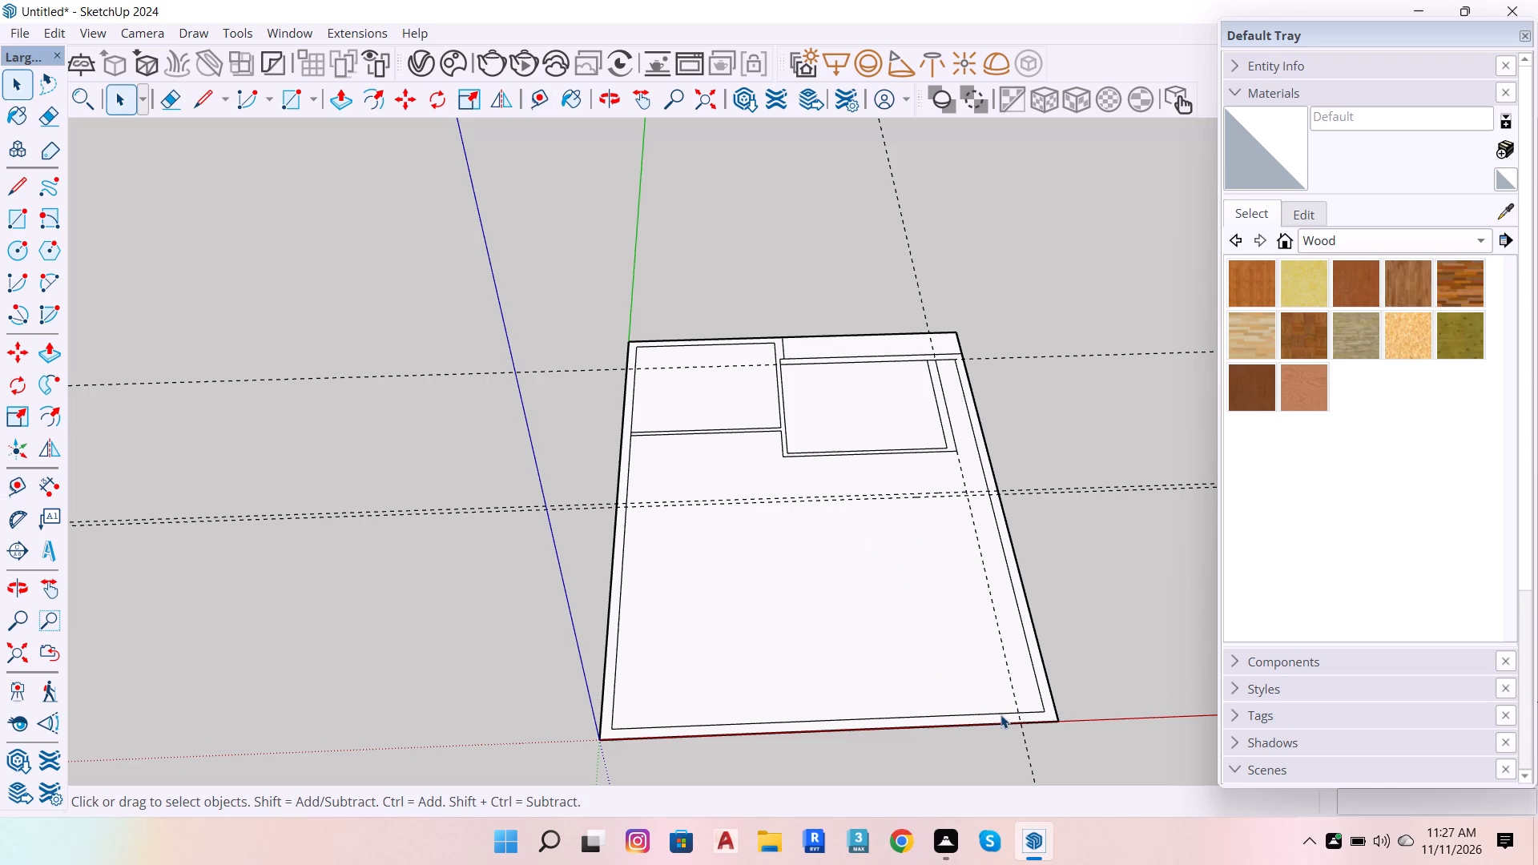
Place a guide 2'5" inside the front wall's outer edge and another guide 9" farther into the plan.
{"action": "key", "text": "t"}
{"action": "left_click", "coordinate": [973, 721]}
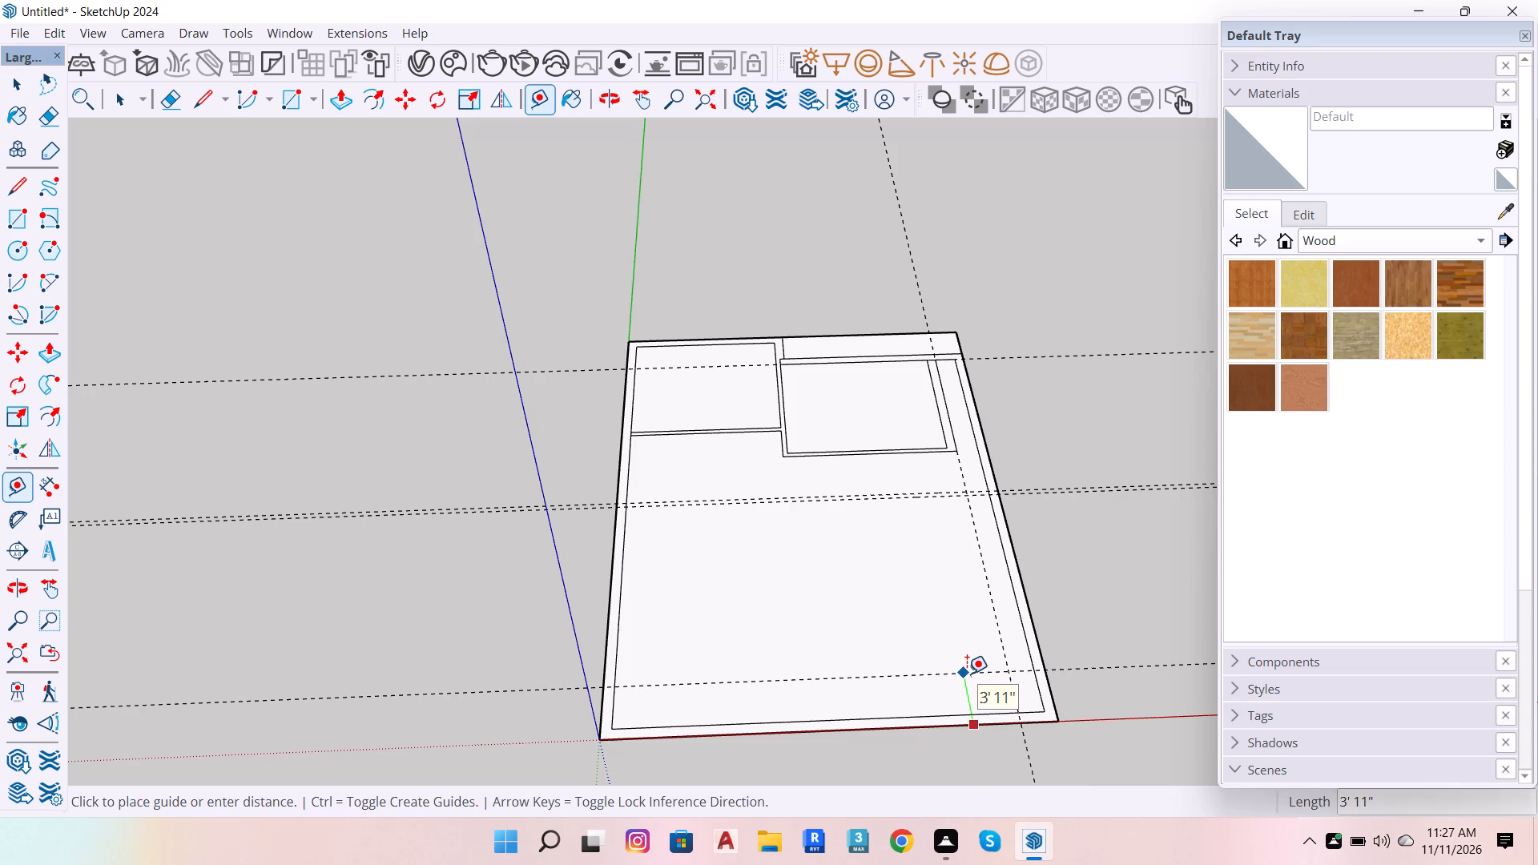
{"action": "type", "text": "2'5"}
{"action": "key", "text": "Return"}
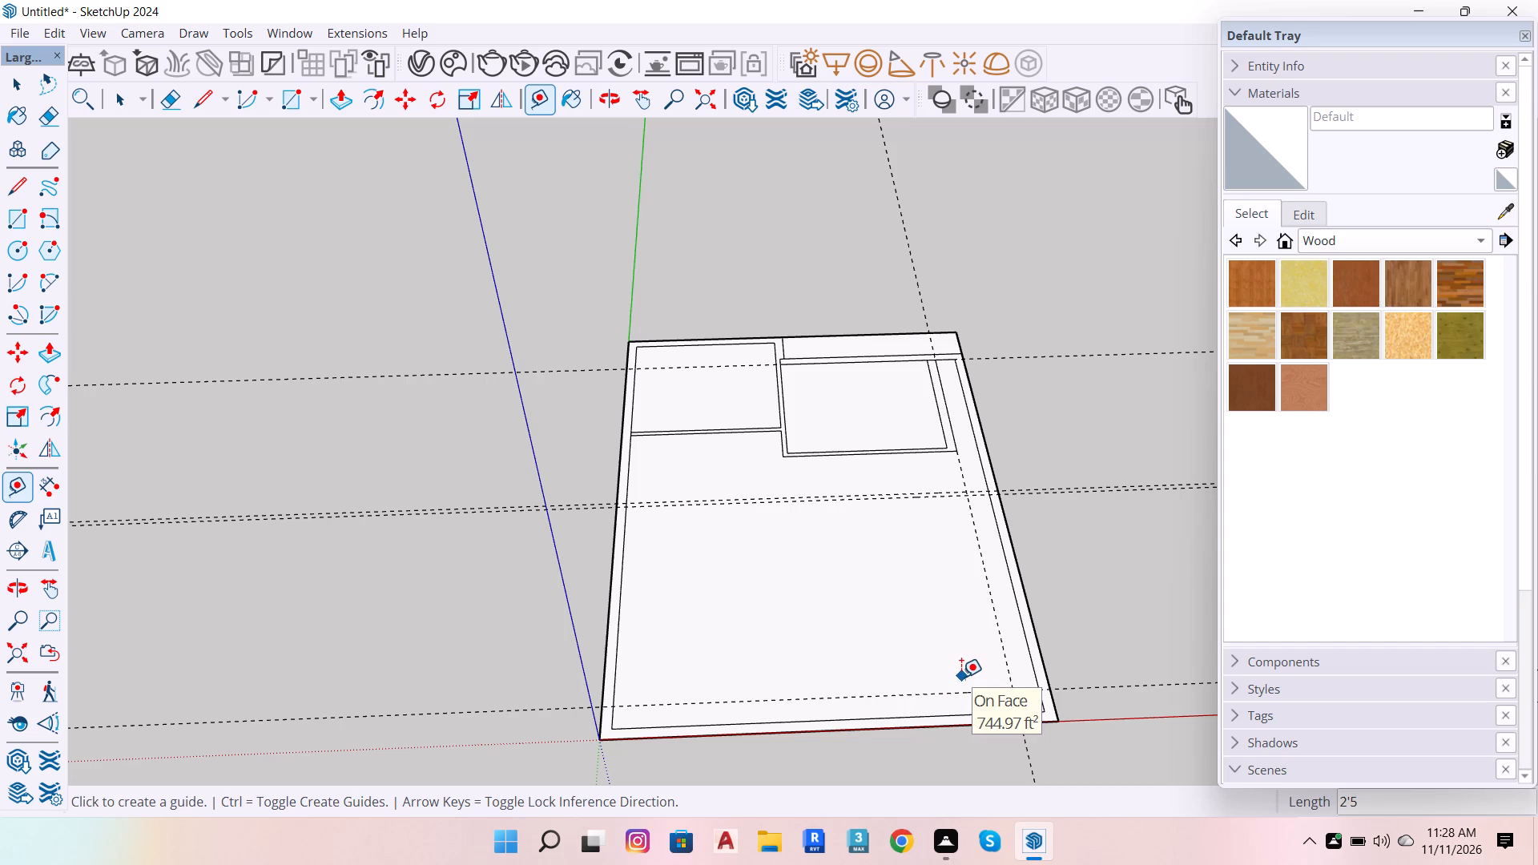
{"action": "left_click", "coordinate": [926, 697]}
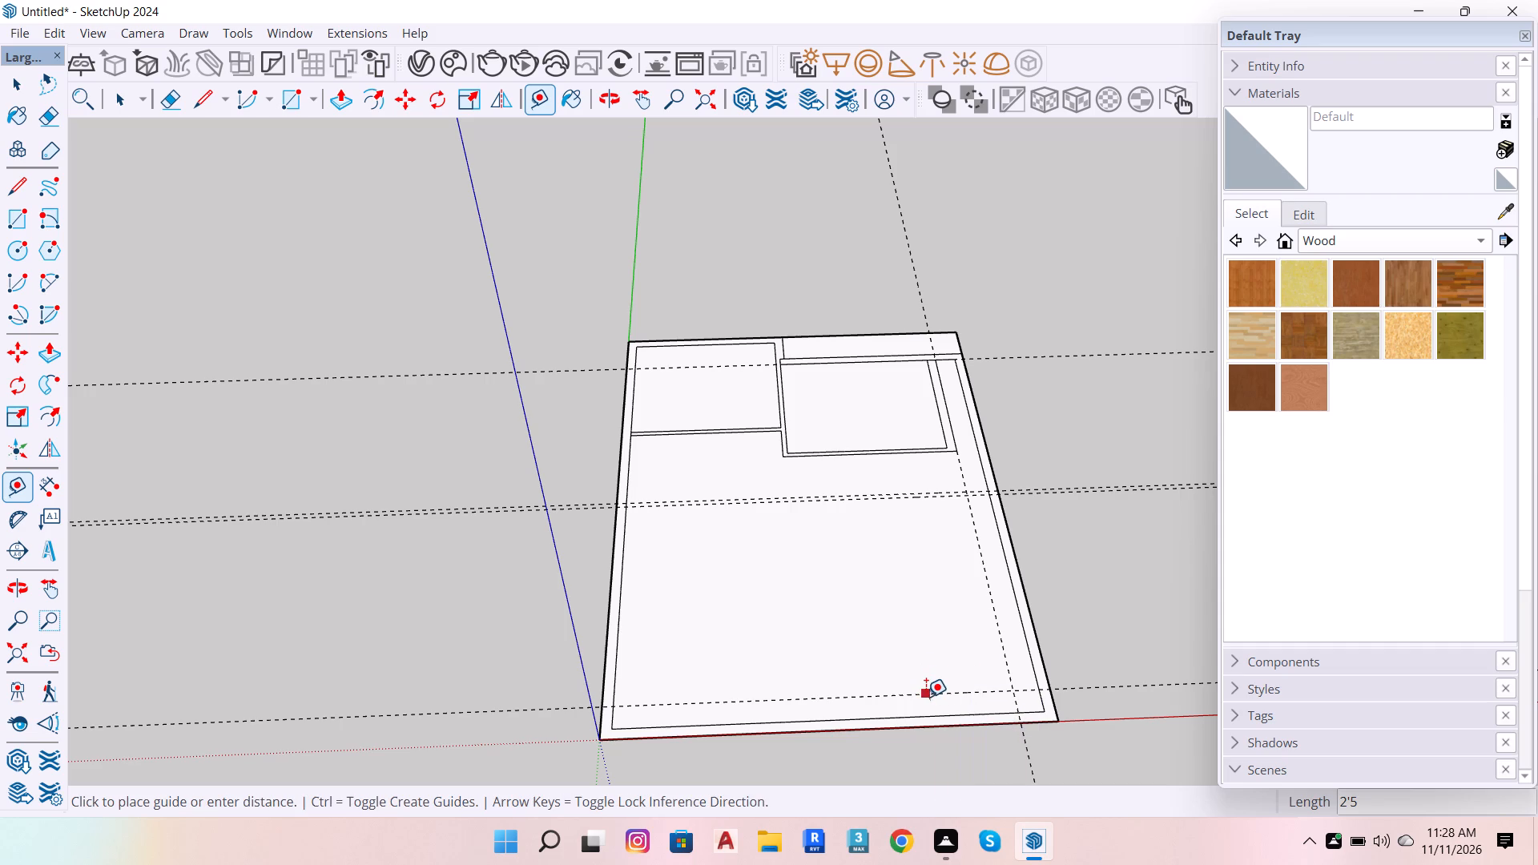
{"action": "key", "text": "9"}
{"action": "key", "text": "Return"}
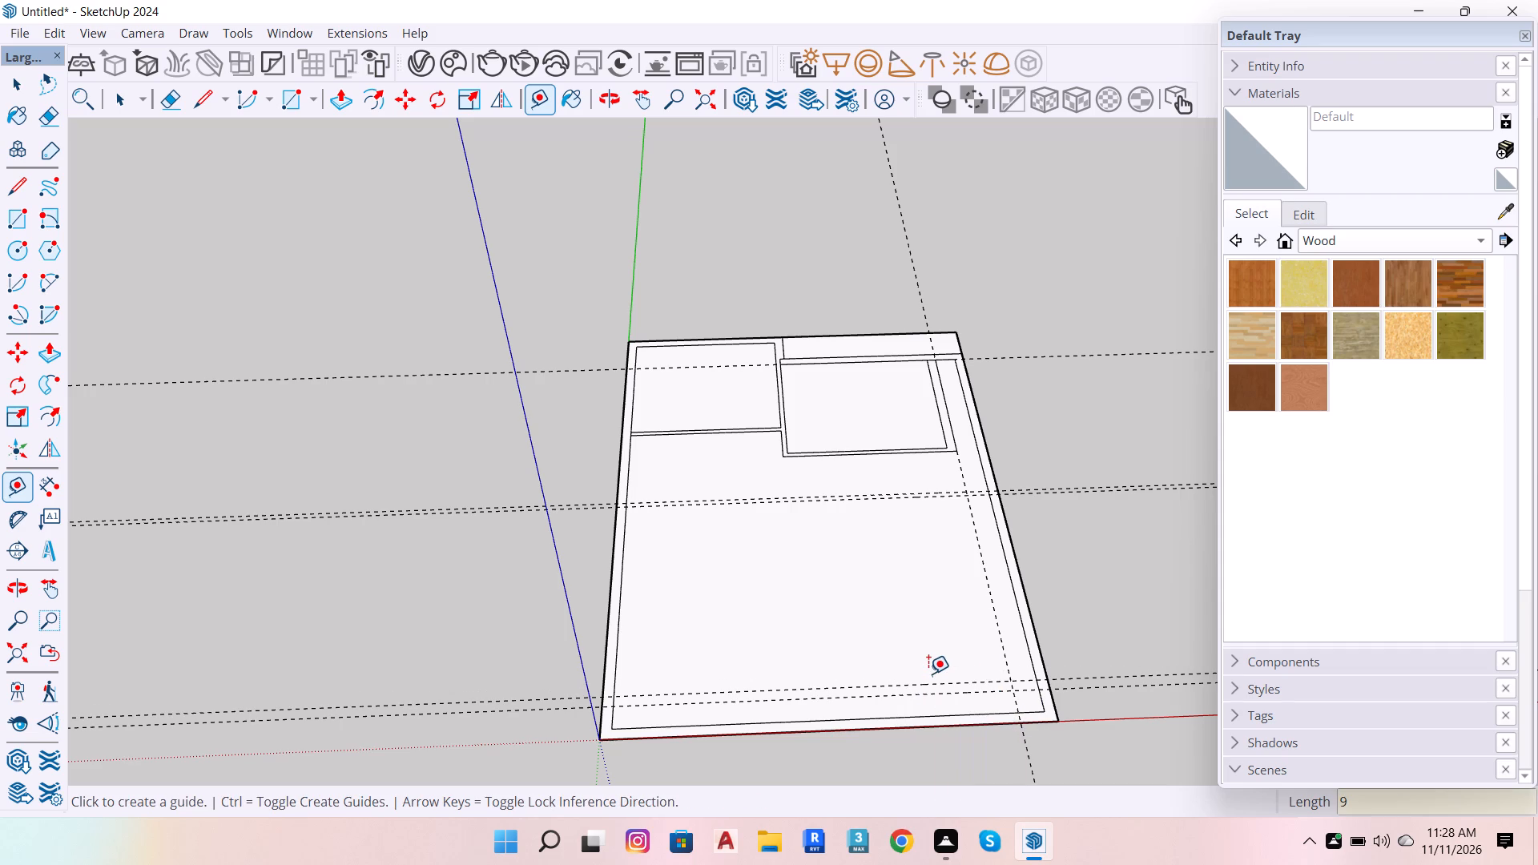
Place a guide 9" inward from the lengthwise guide, aligned with the inner corner of the second room's 9-inch wall.
{"action": "scroll", "coordinate": [1031, 634], "scroll_direction": "up", "scroll_amount": 4}
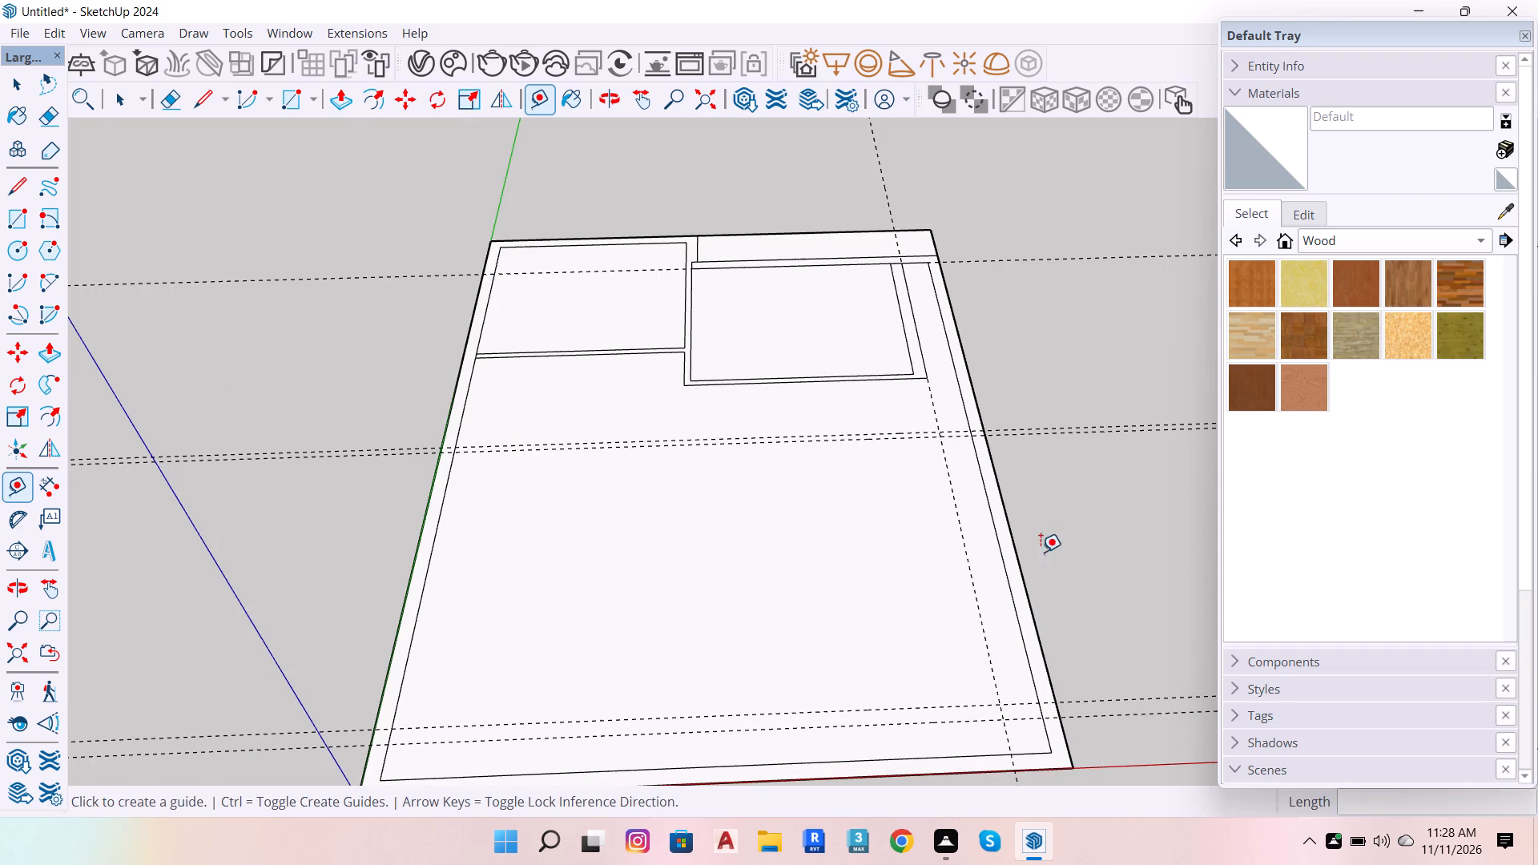
{"action": "left_click", "coordinate": [970, 569]}
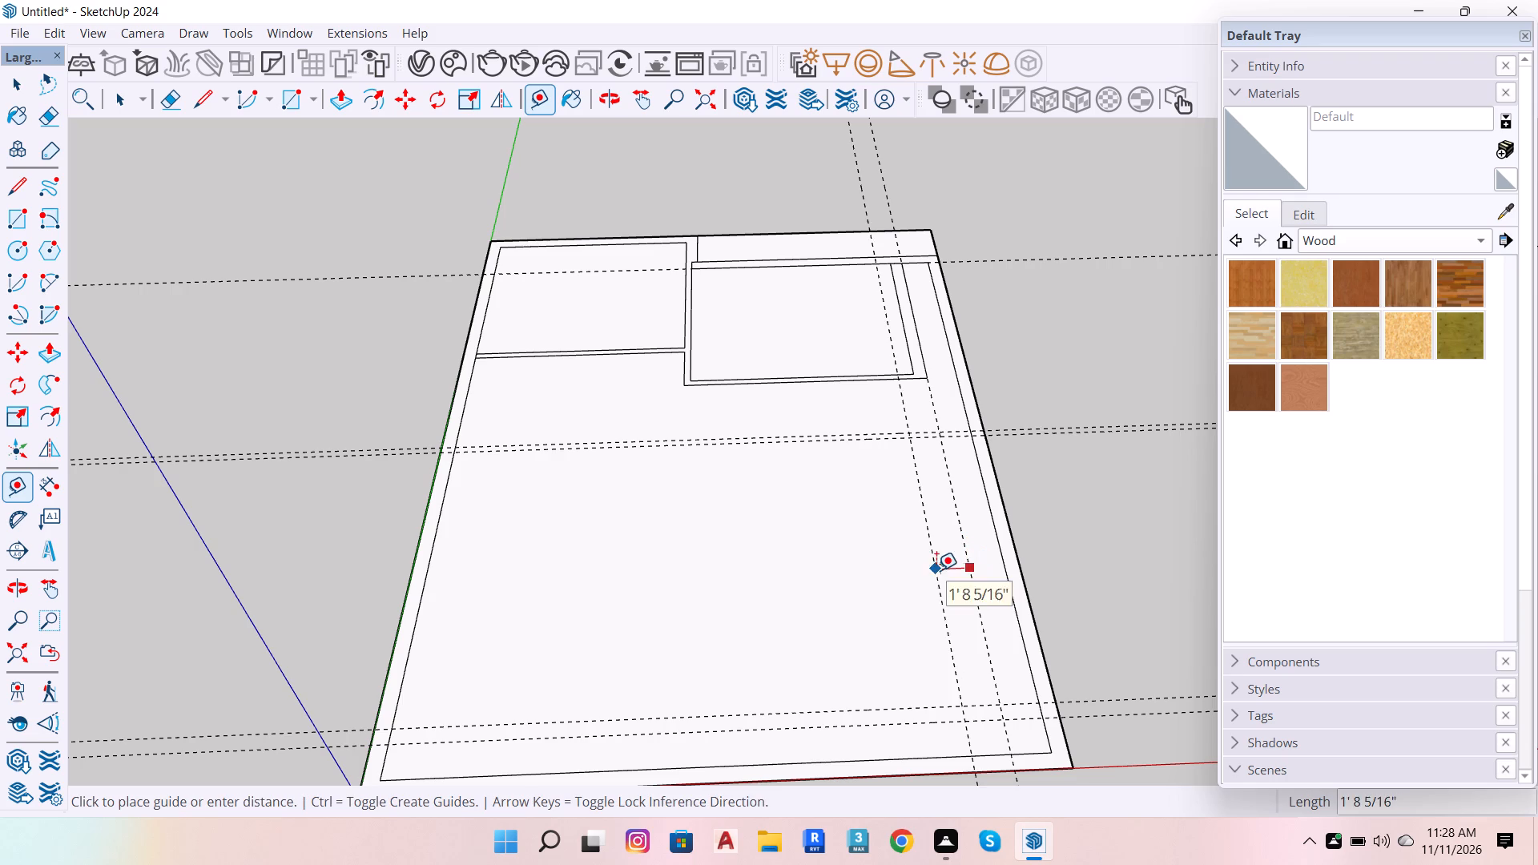
{"action": "scroll", "coordinate": [904, 362], "scroll_direction": "up", "scroll_amount": 2}
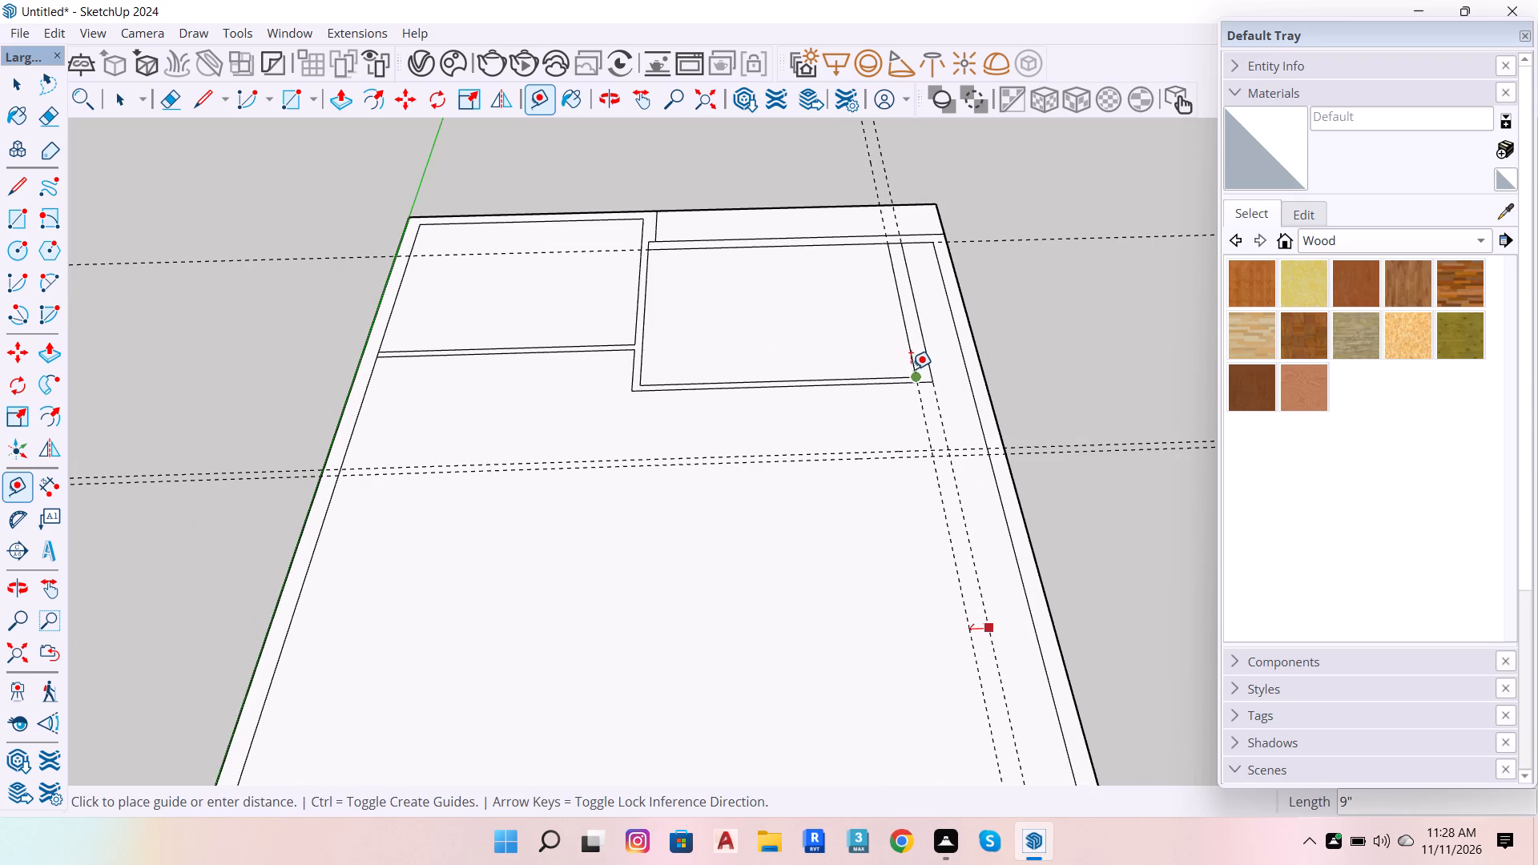
{"action": "left_click", "coordinate": [913, 374]}
{"action": "scroll", "coordinate": [949, 334], "scroll_direction": "down", "scroll_amount": 7}
{"action": "scroll", "coordinate": [979, 540], "scroll_direction": "up", "scroll_amount": 4}
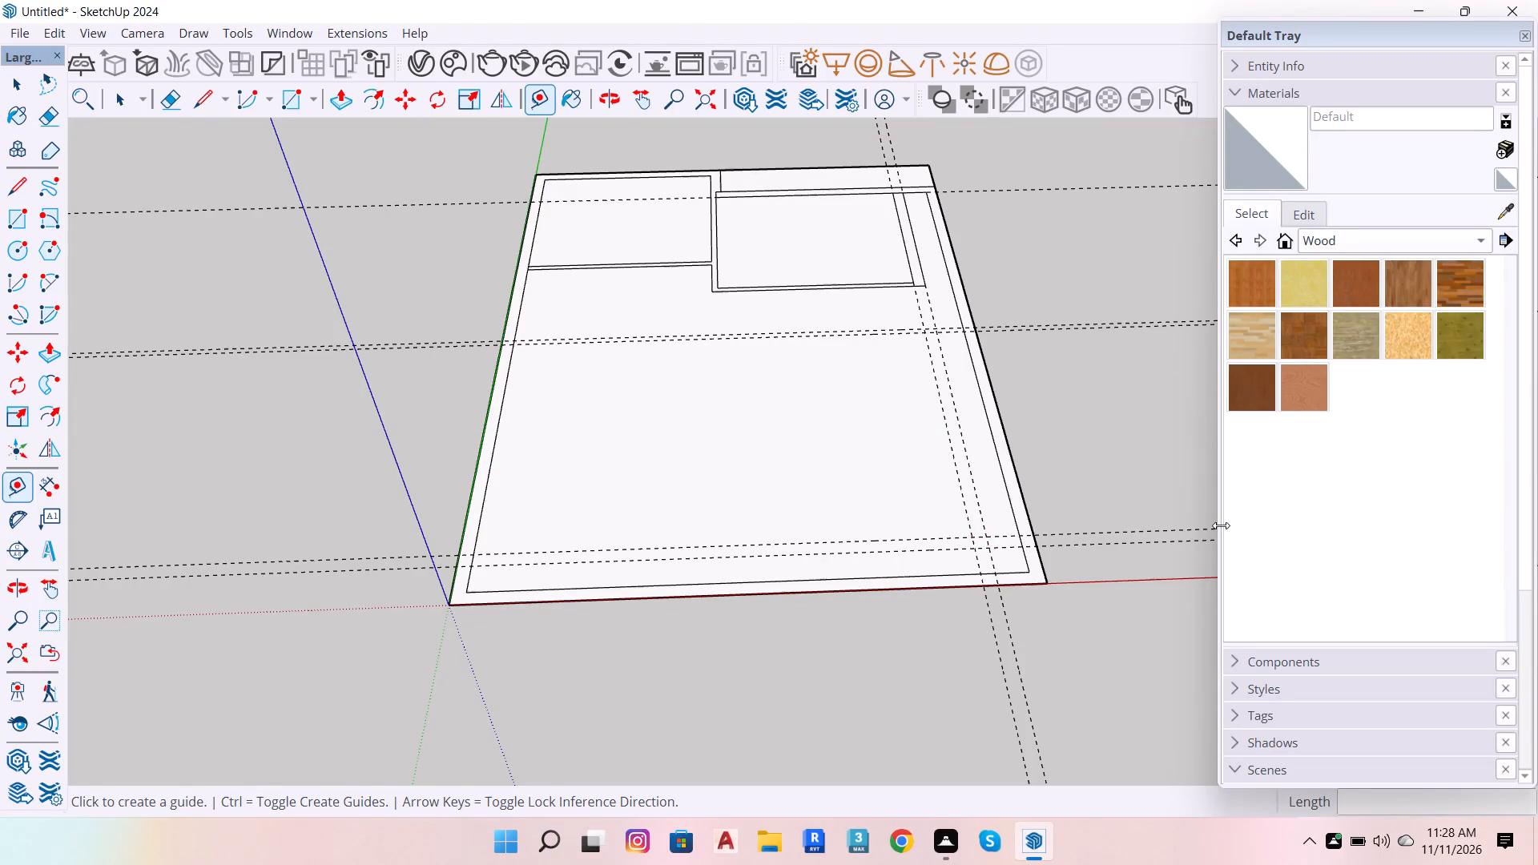
{"action": "scroll", "coordinate": [1039, 575], "scroll_direction": "up", "scroll_amount": 4}
{"action": "key", "text": "space"}
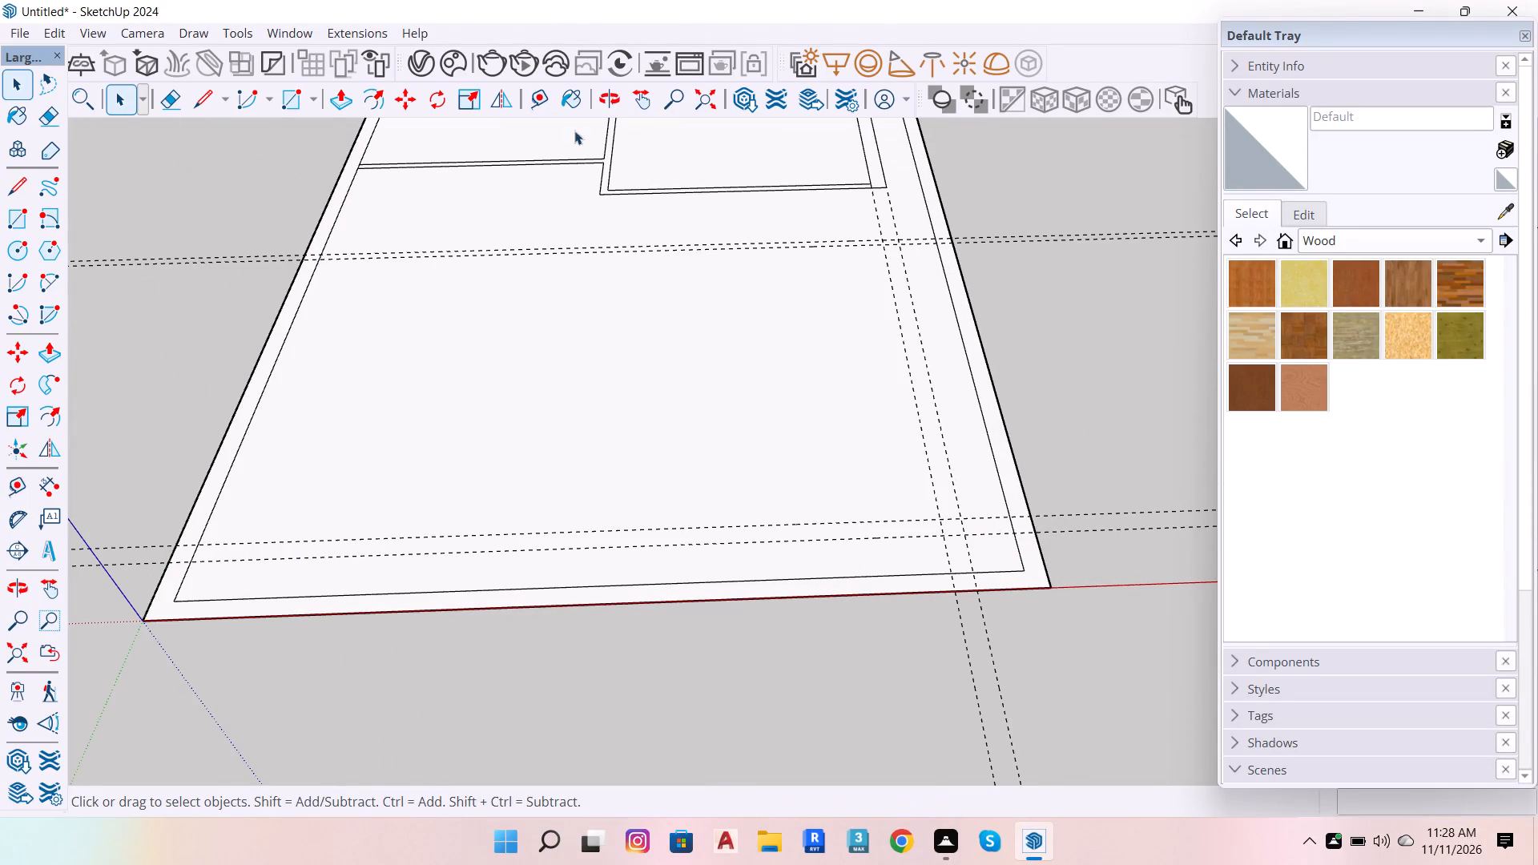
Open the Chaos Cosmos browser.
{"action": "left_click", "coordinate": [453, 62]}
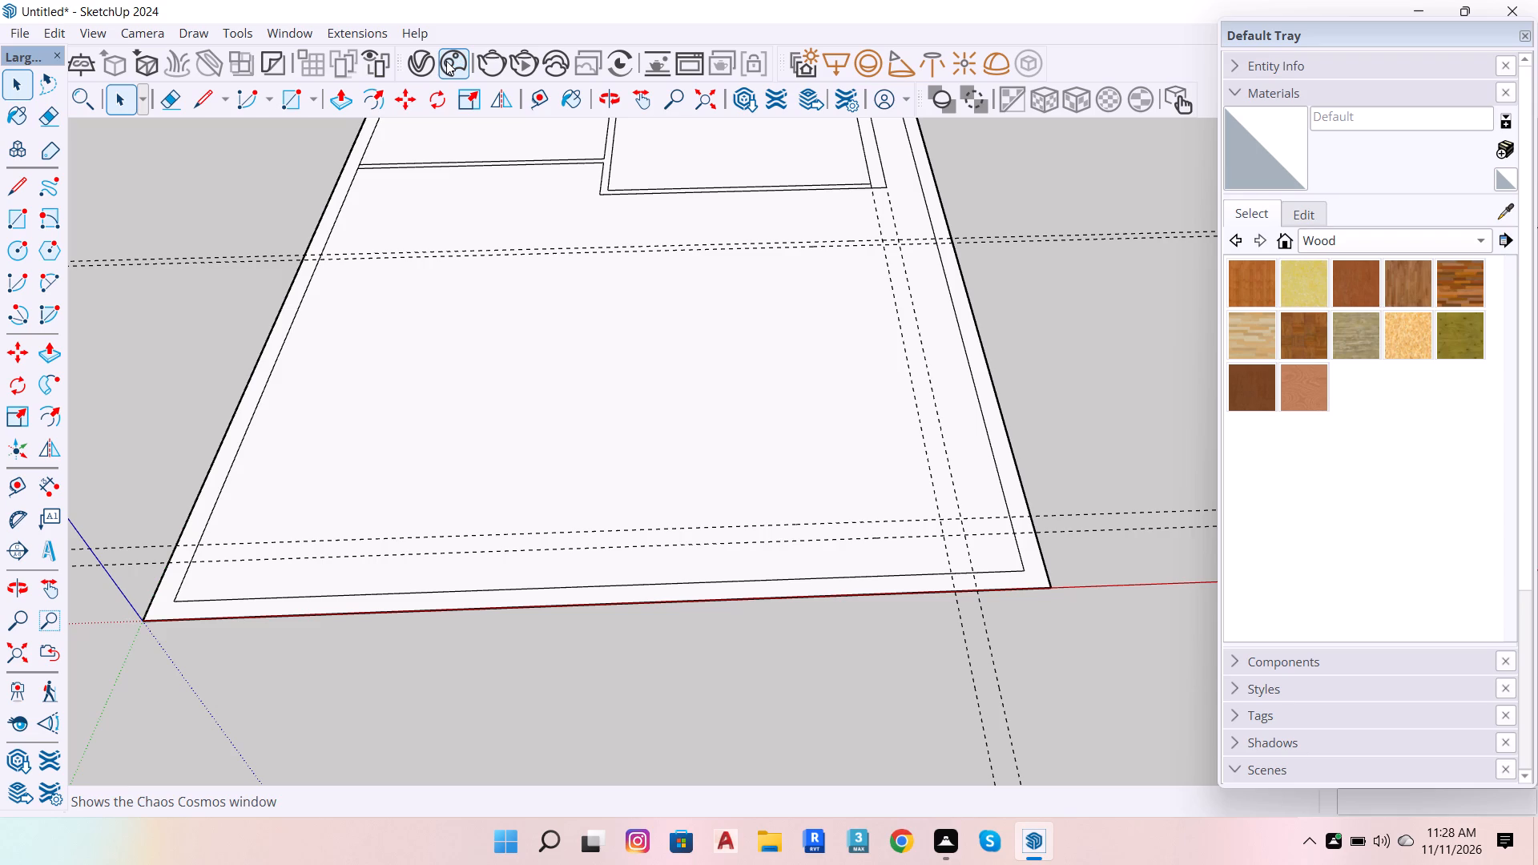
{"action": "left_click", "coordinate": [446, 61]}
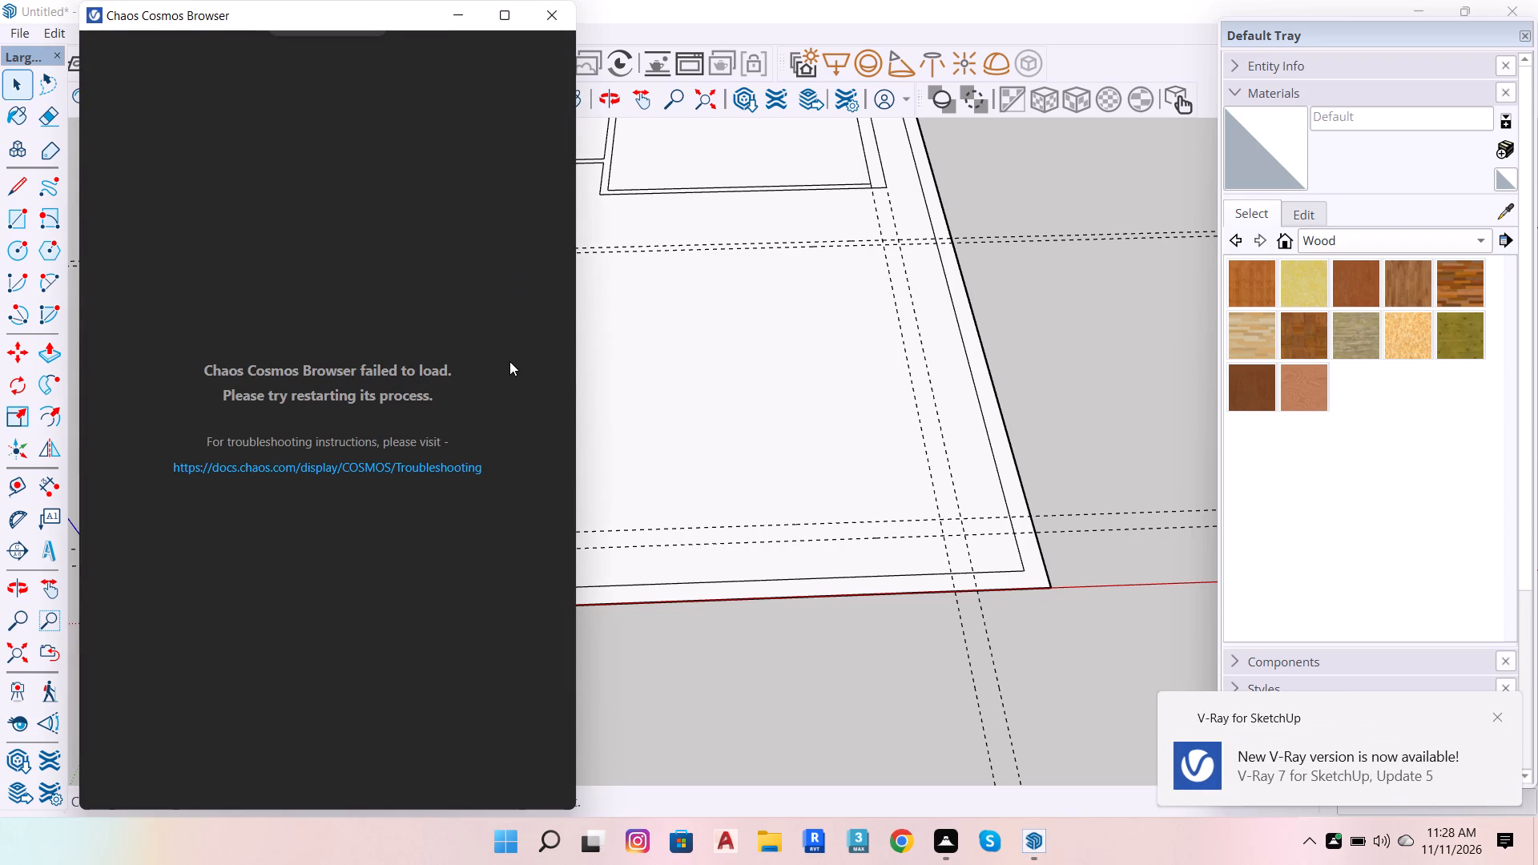
Open the Chaos Cosmos troubleshooting page and read the sections on browser service startup problems and contacting support, closing the page when finished.
{"action": "left_click", "coordinate": [376, 465]}
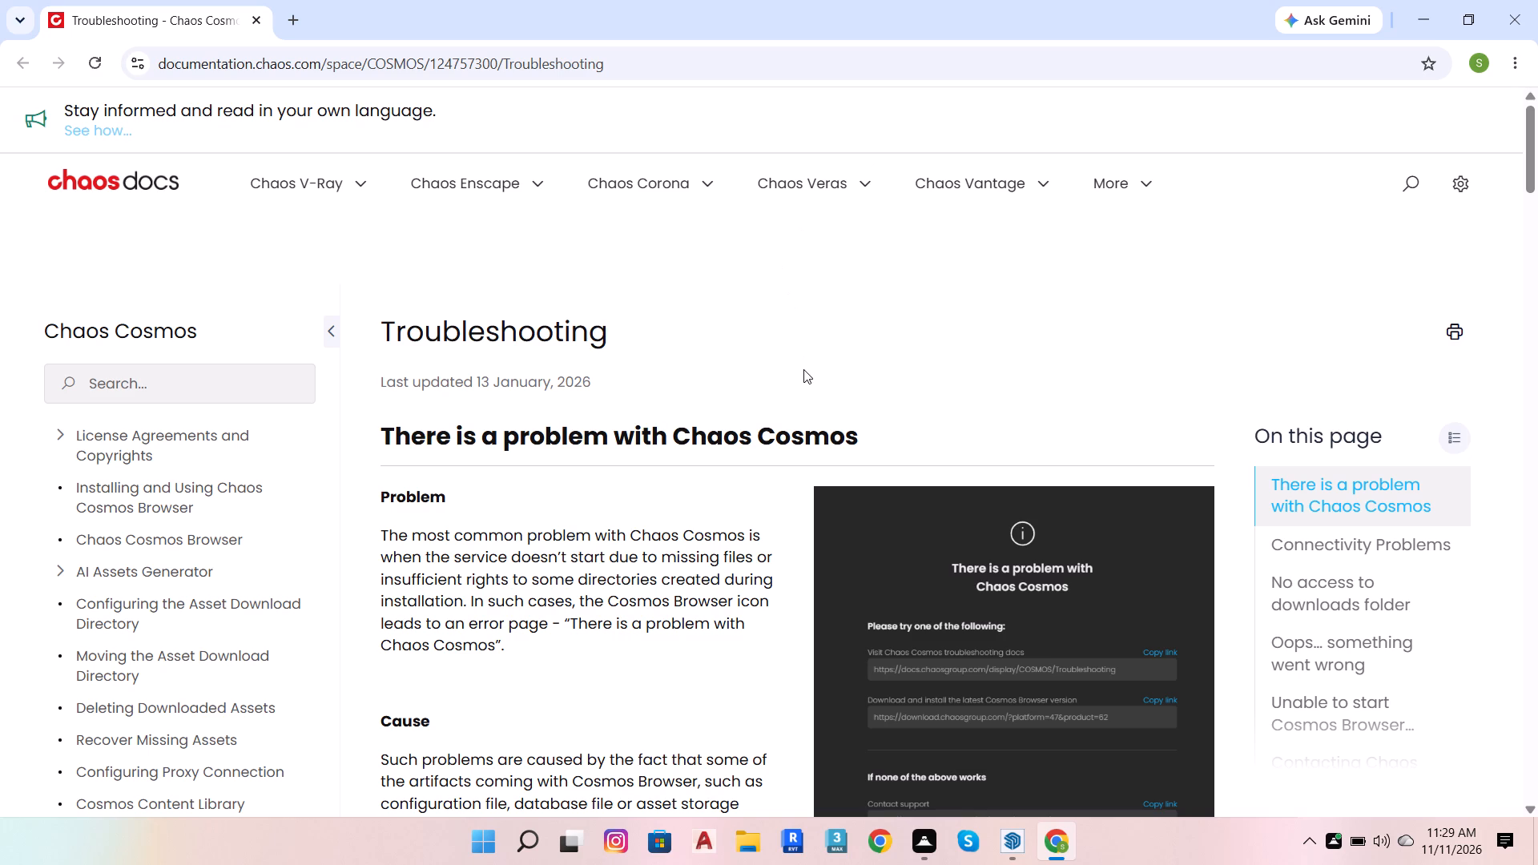
{"action": "scroll", "coordinate": [800, 376], "scroll_direction": "down", "scroll_amount": 7}
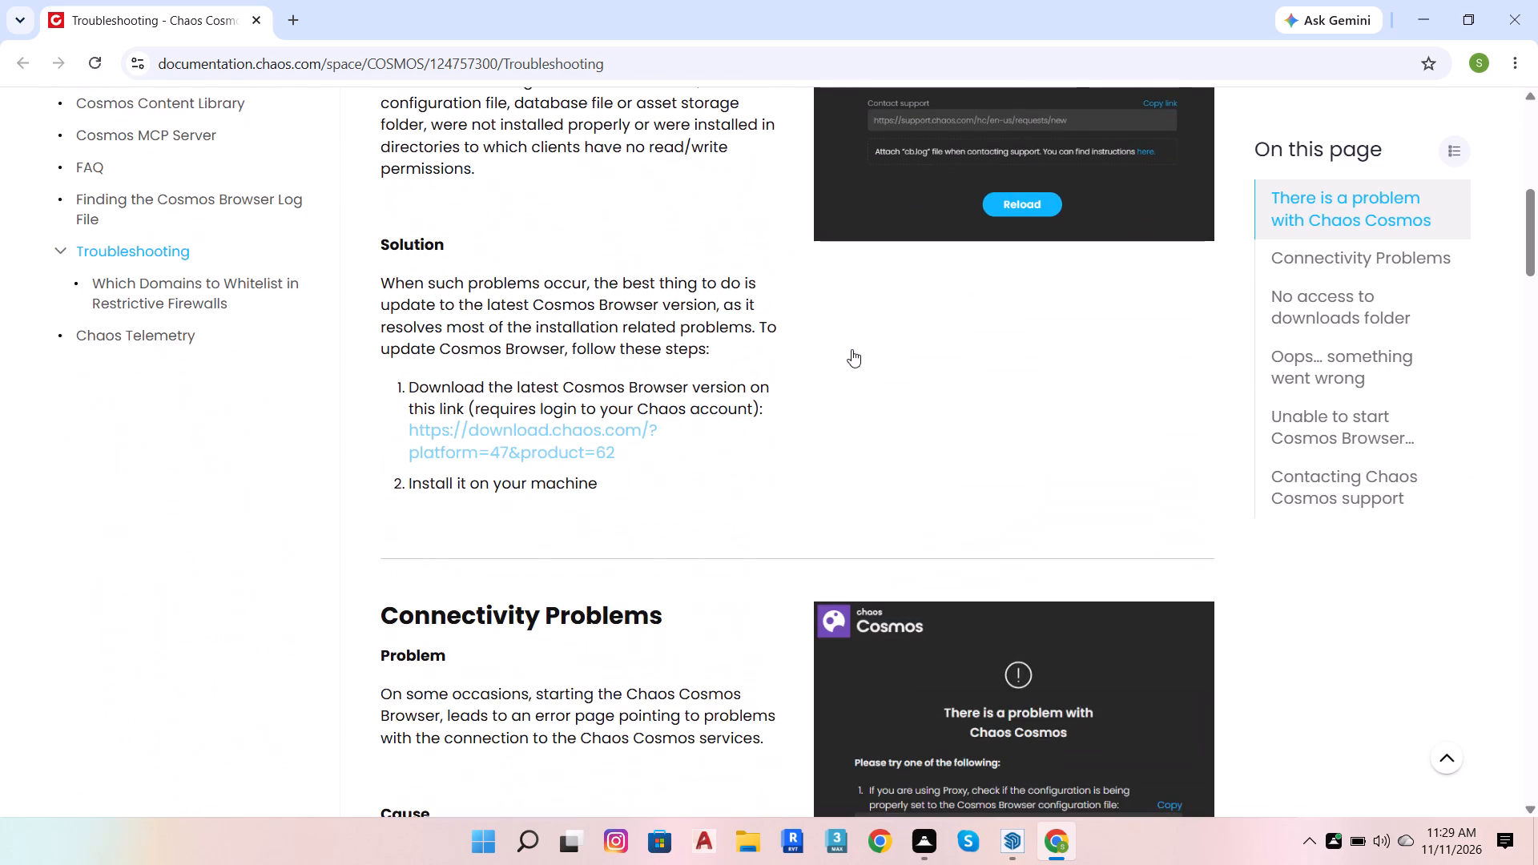
{"action": "scroll", "coordinate": [756, 358], "scroll_direction": "up", "scroll_amount": 4}
{"action": "scroll", "coordinate": [438, 327], "scroll_direction": "up", "scroll_amount": 3}
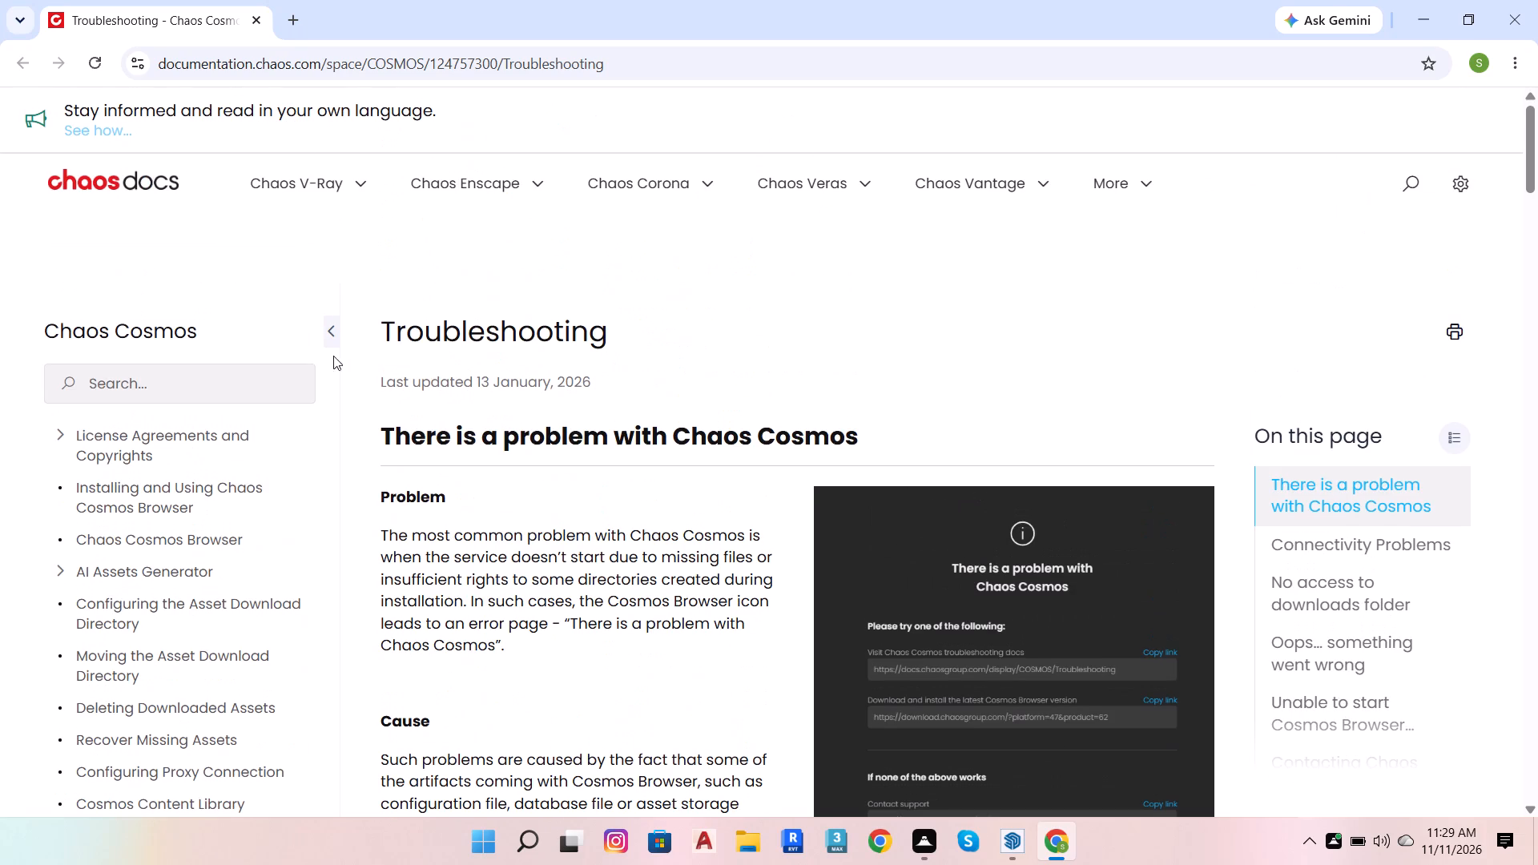
{"action": "scroll", "coordinate": [562, 365], "scroll_direction": "down", "scroll_amount": 14}
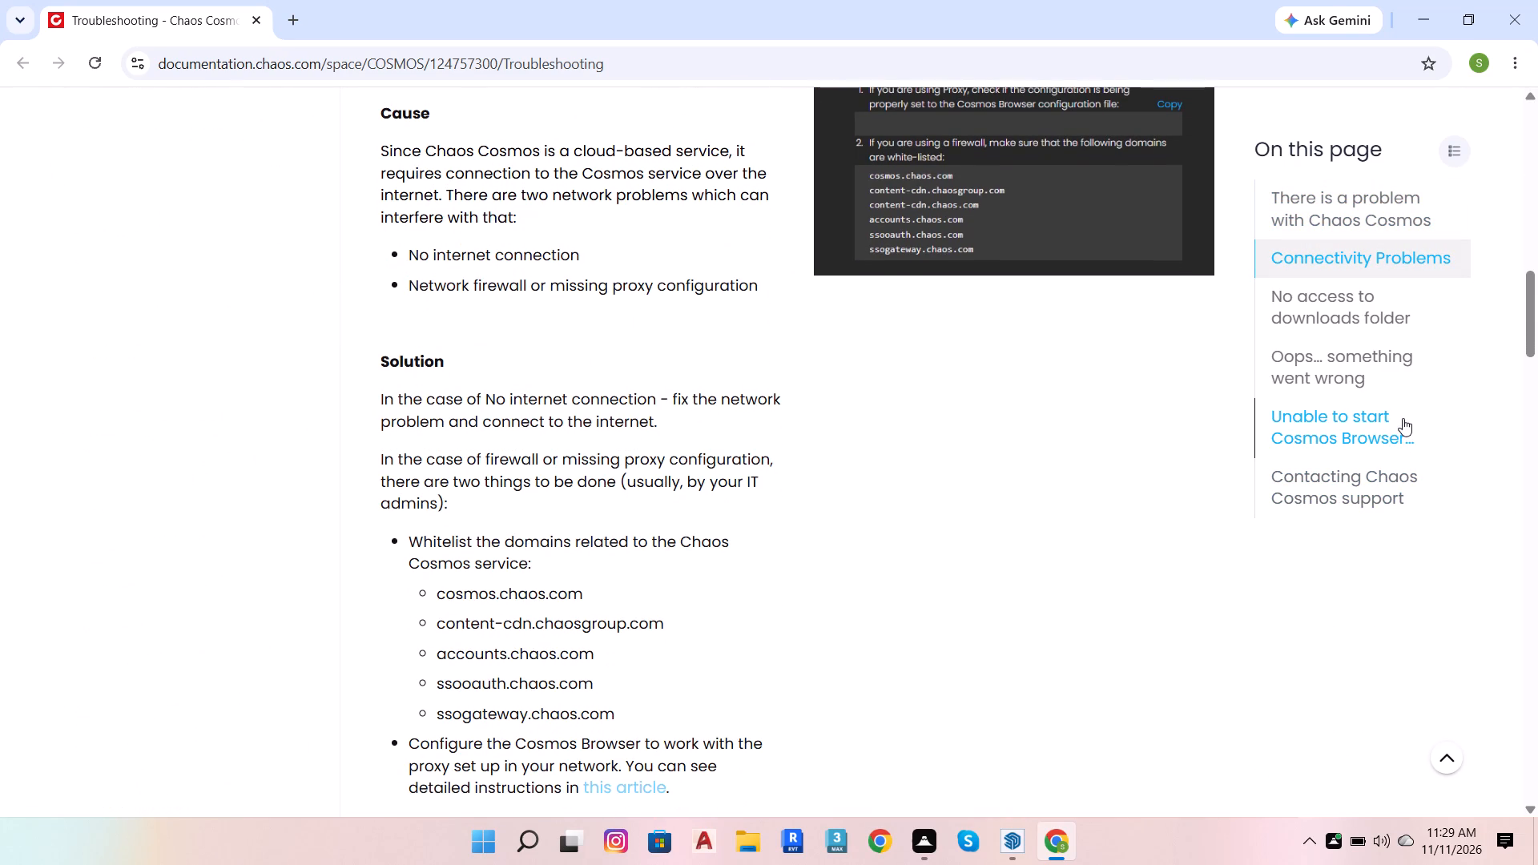
{"action": "left_click", "coordinate": [1403, 418]}
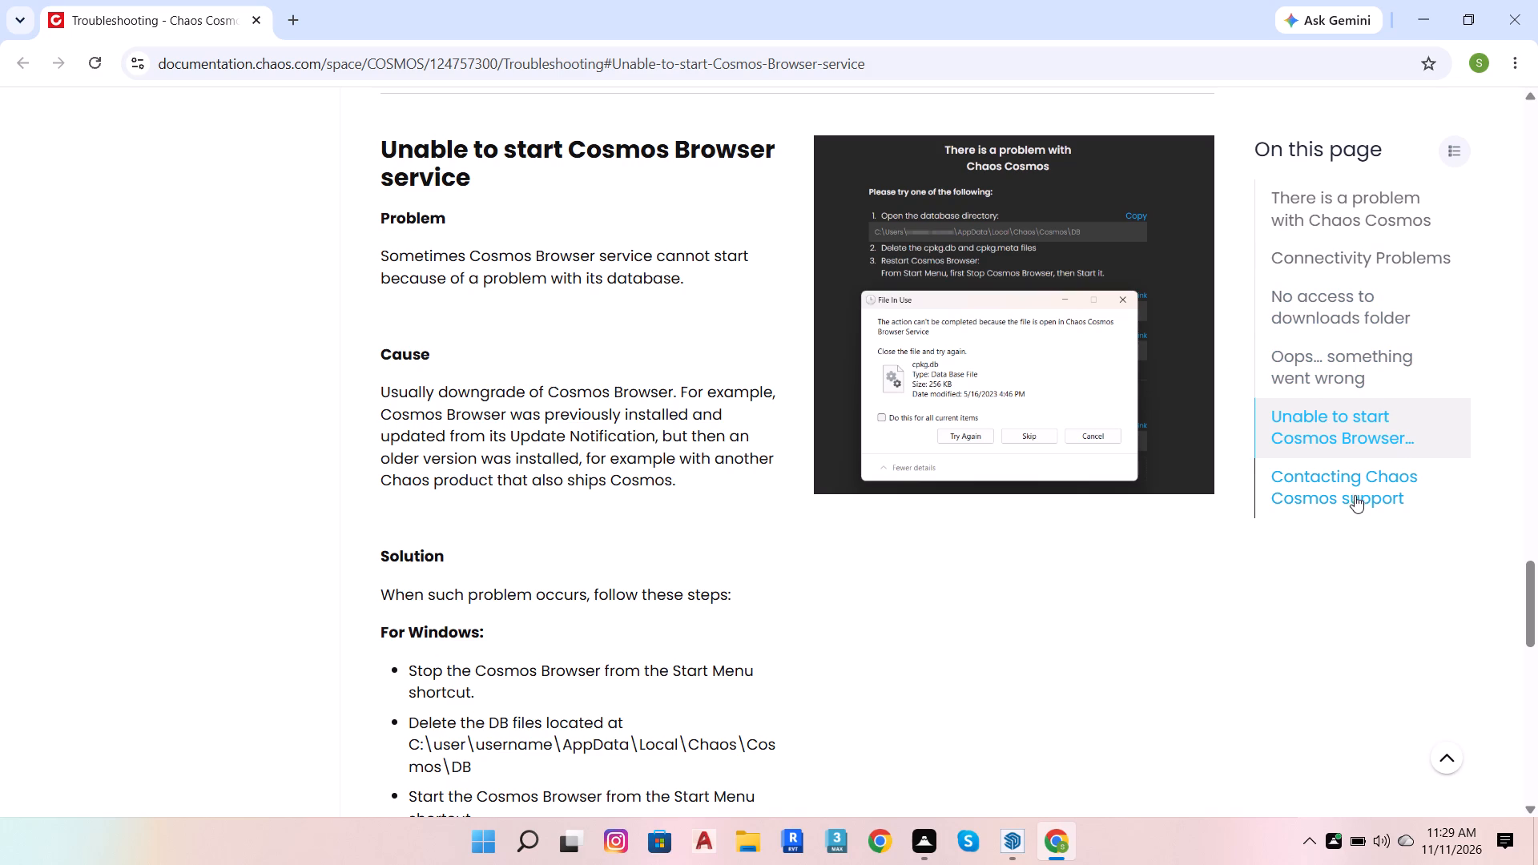
{"action": "scroll", "coordinate": [1074, 442], "scroll_direction": "down", "scroll_amount": 2}
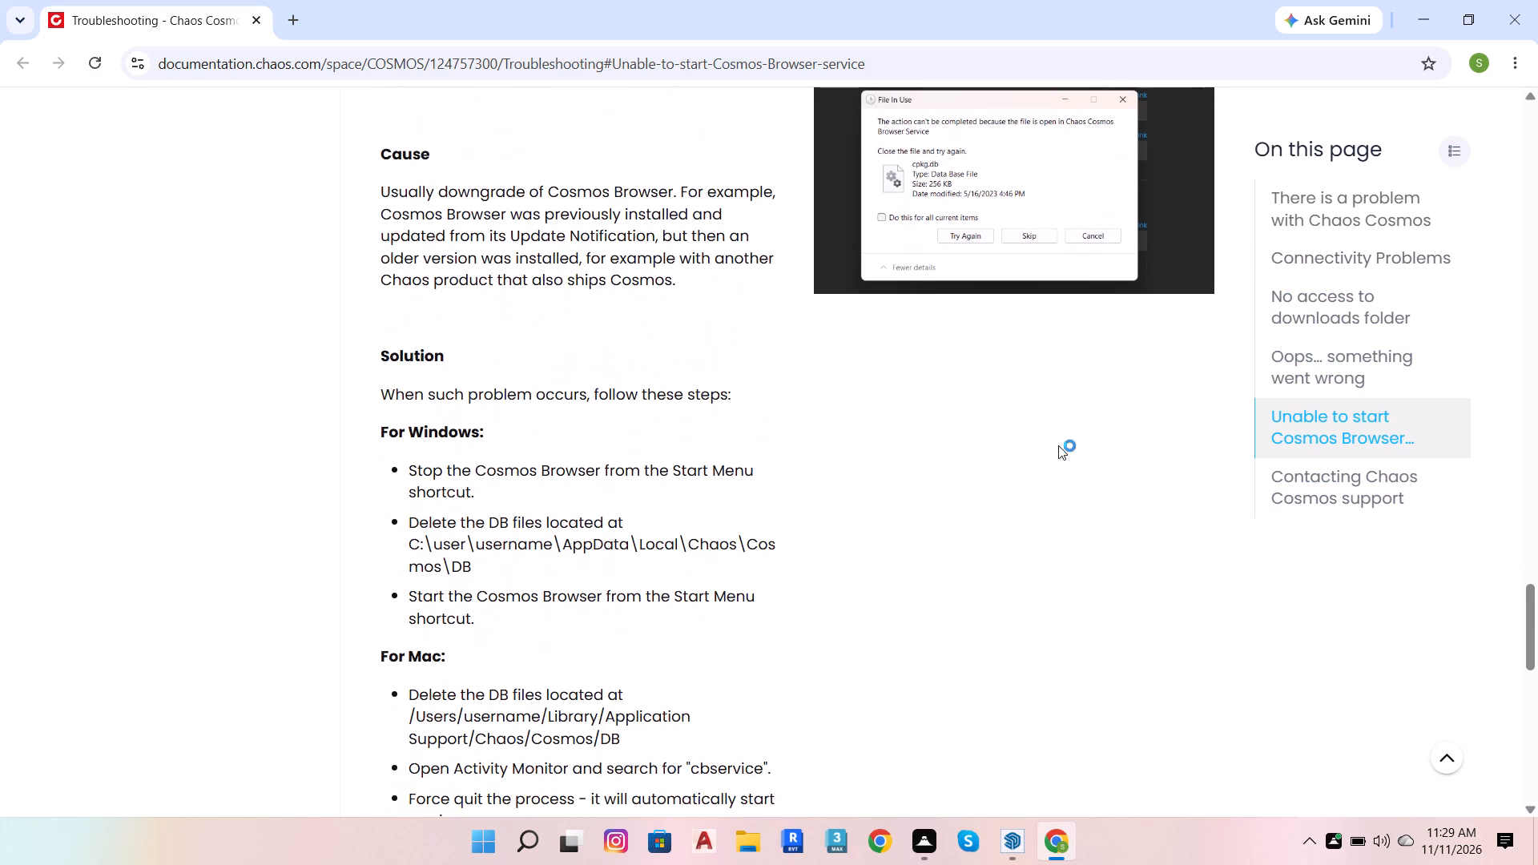
{"action": "scroll", "coordinate": [837, 487], "scroll_direction": "down", "scroll_amount": 5}
{"action": "scroll", "coordinate": [776, 412], "scroll_direction": "up", "scroll_amount": 4}
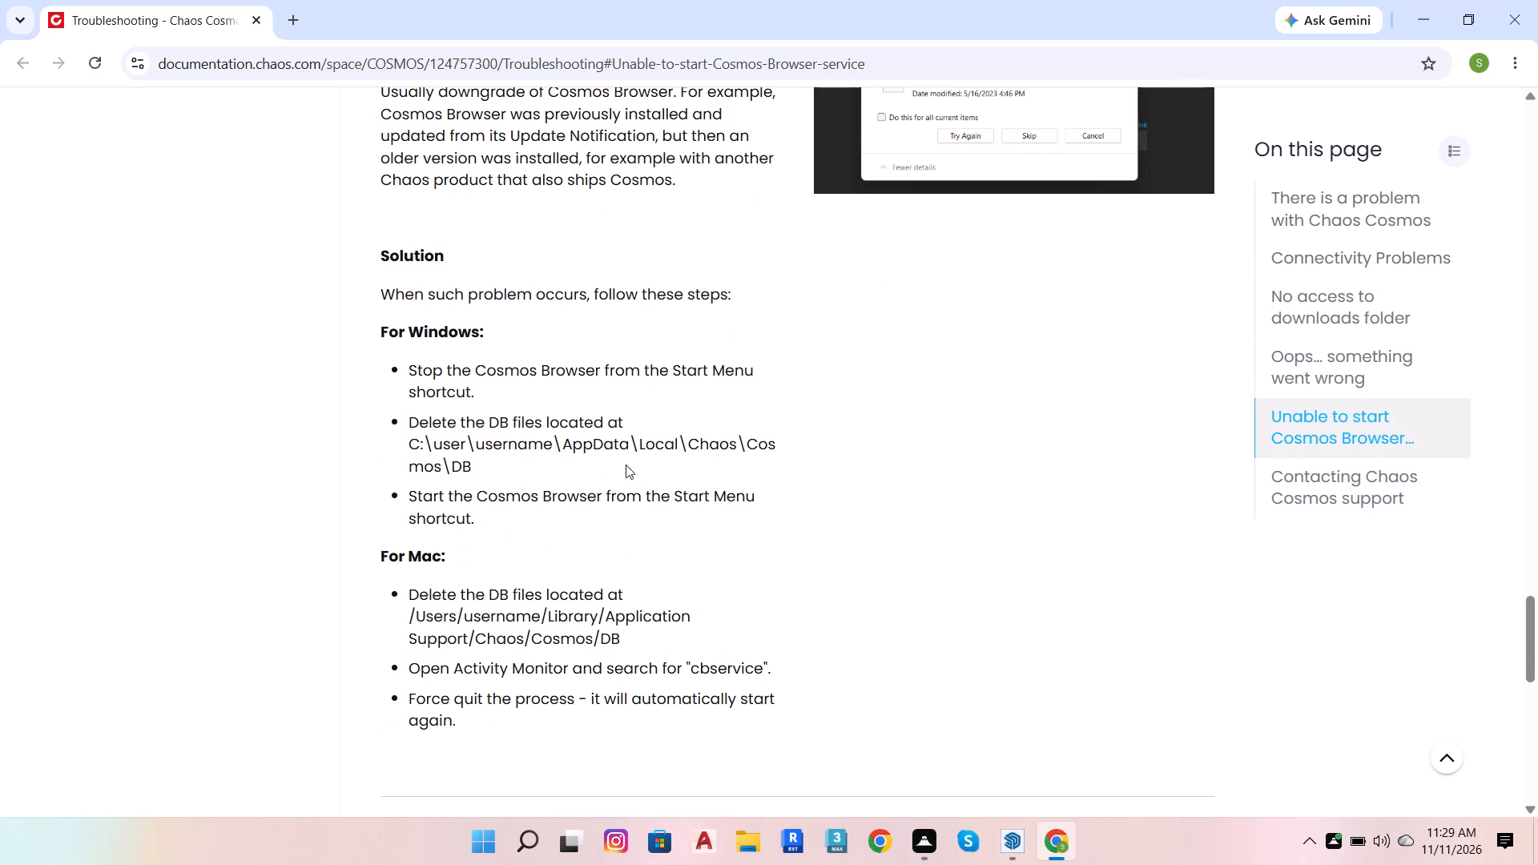
{"action": "scroll", "coordinate": [680, 594], "scroll_direction": "down", "scroll_amount": 6}
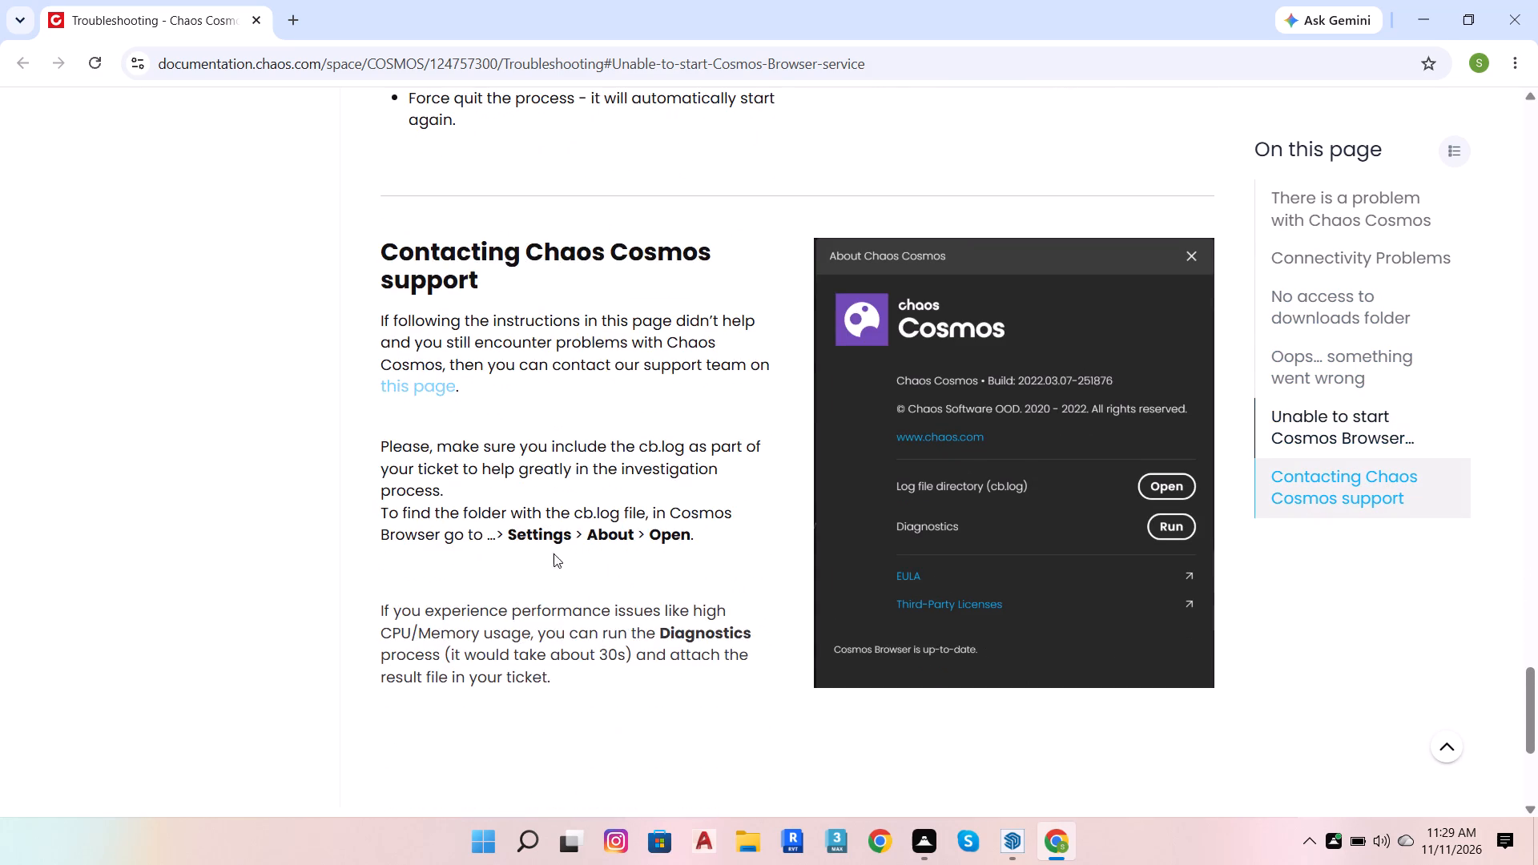
{"action": "scroll", "coordinate": [558, 557], "scroll_direction": "down", "scroll_amount": 8}
{"action": "scroll", "coordinate": [1083, 481], "scroll_direction": "up", "scroll_amount": 3}
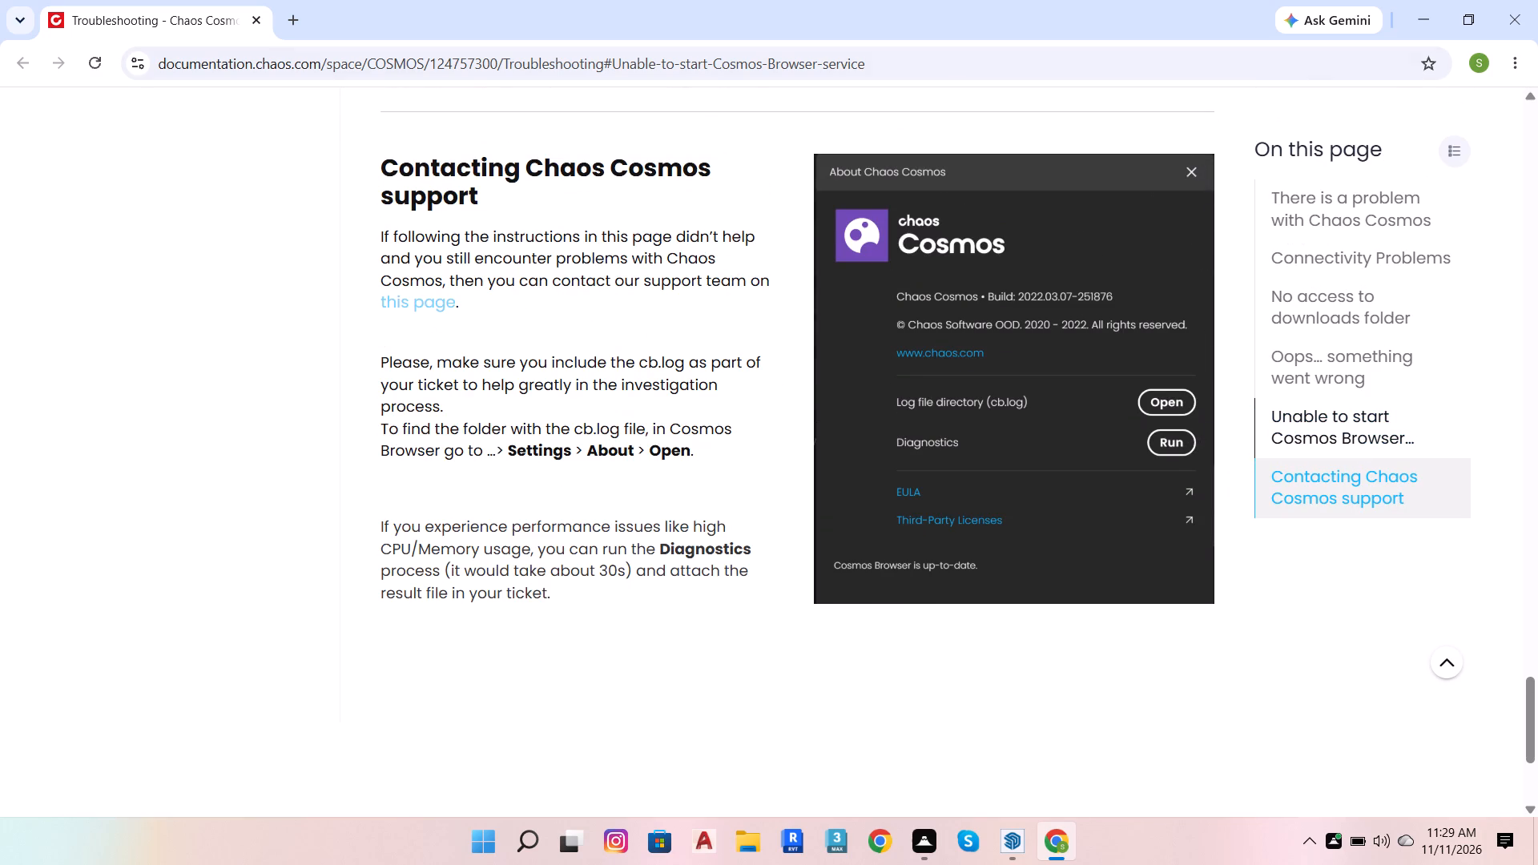
{"action": "left_click", "coordinate": [1527, 10]}
Reopen the Cosmos troubleshooting page, review the service startup fix and support link, and close the web and Cosmos browsers.
{"action": "right_click", "coordinate": [382, 463]}
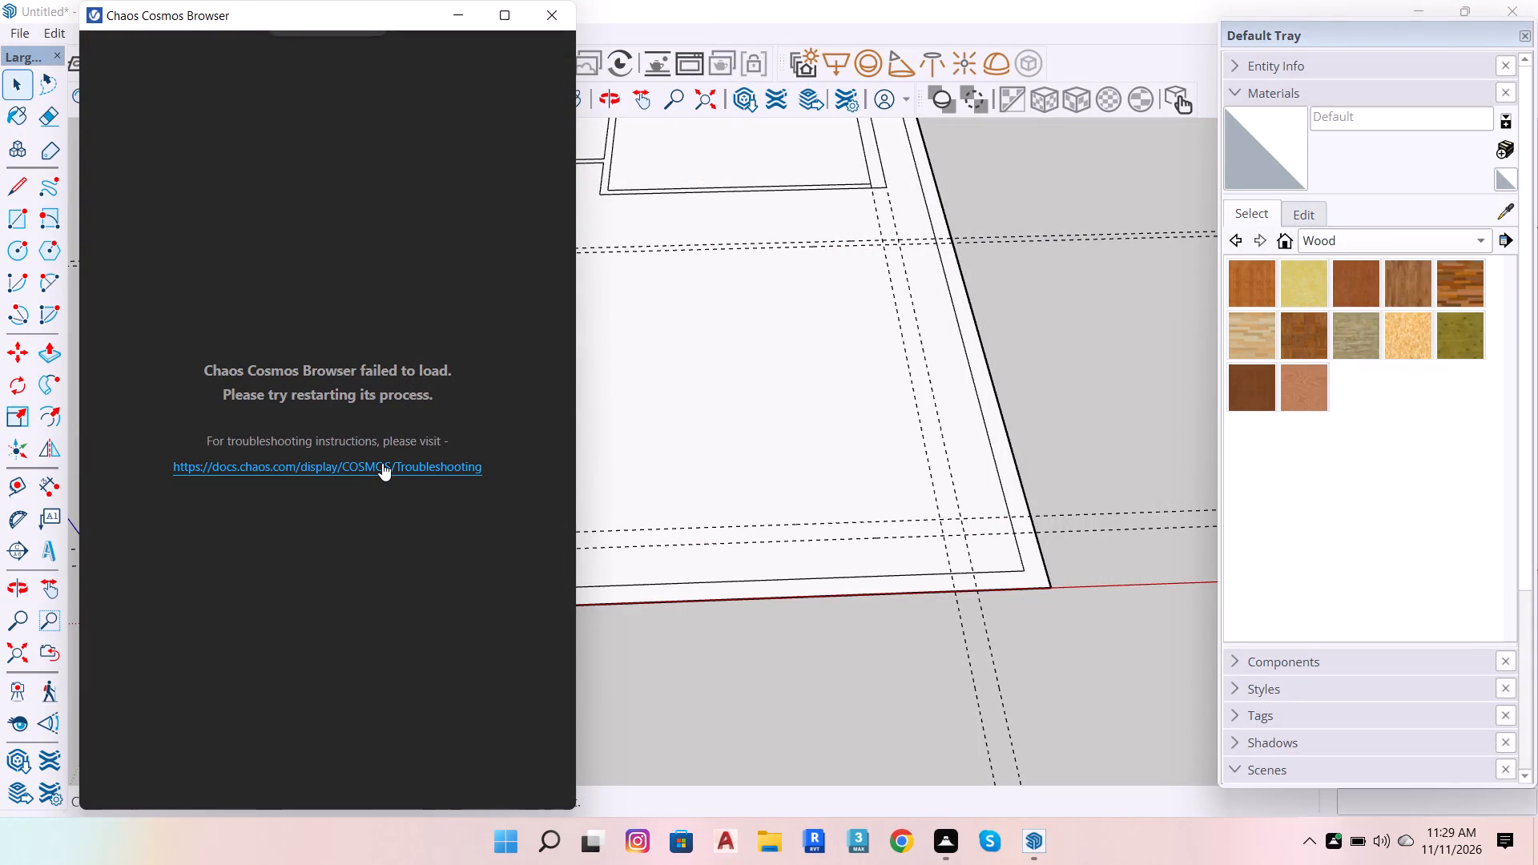
{"action": "right_click", "coordinate": [374, 473]}
{"action": "left_click", "coordinate": [394, 436]}
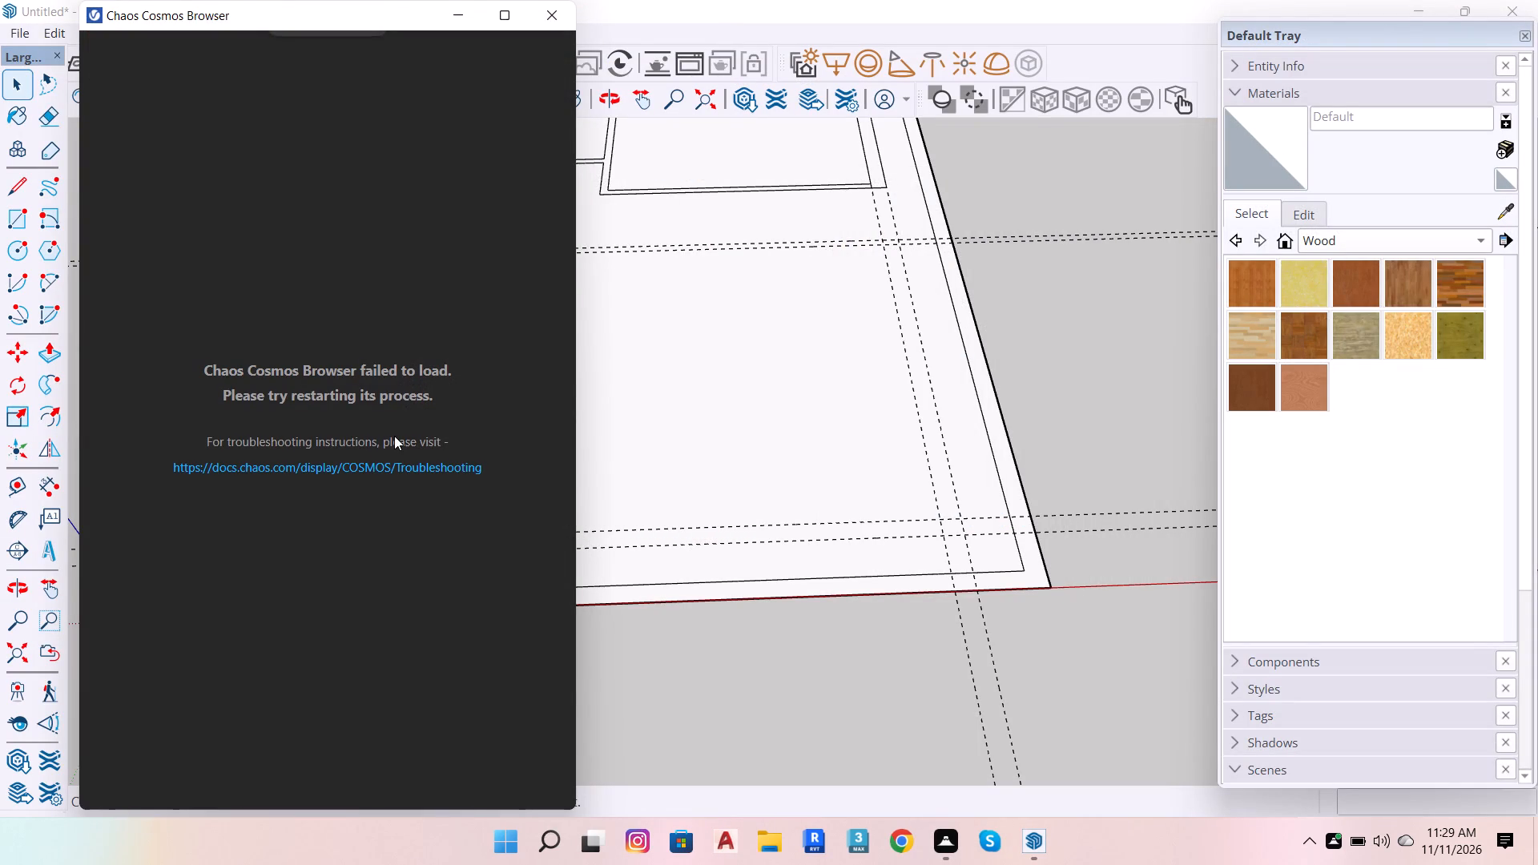
{"action": "left_click", "coordinate": [357, 468]}
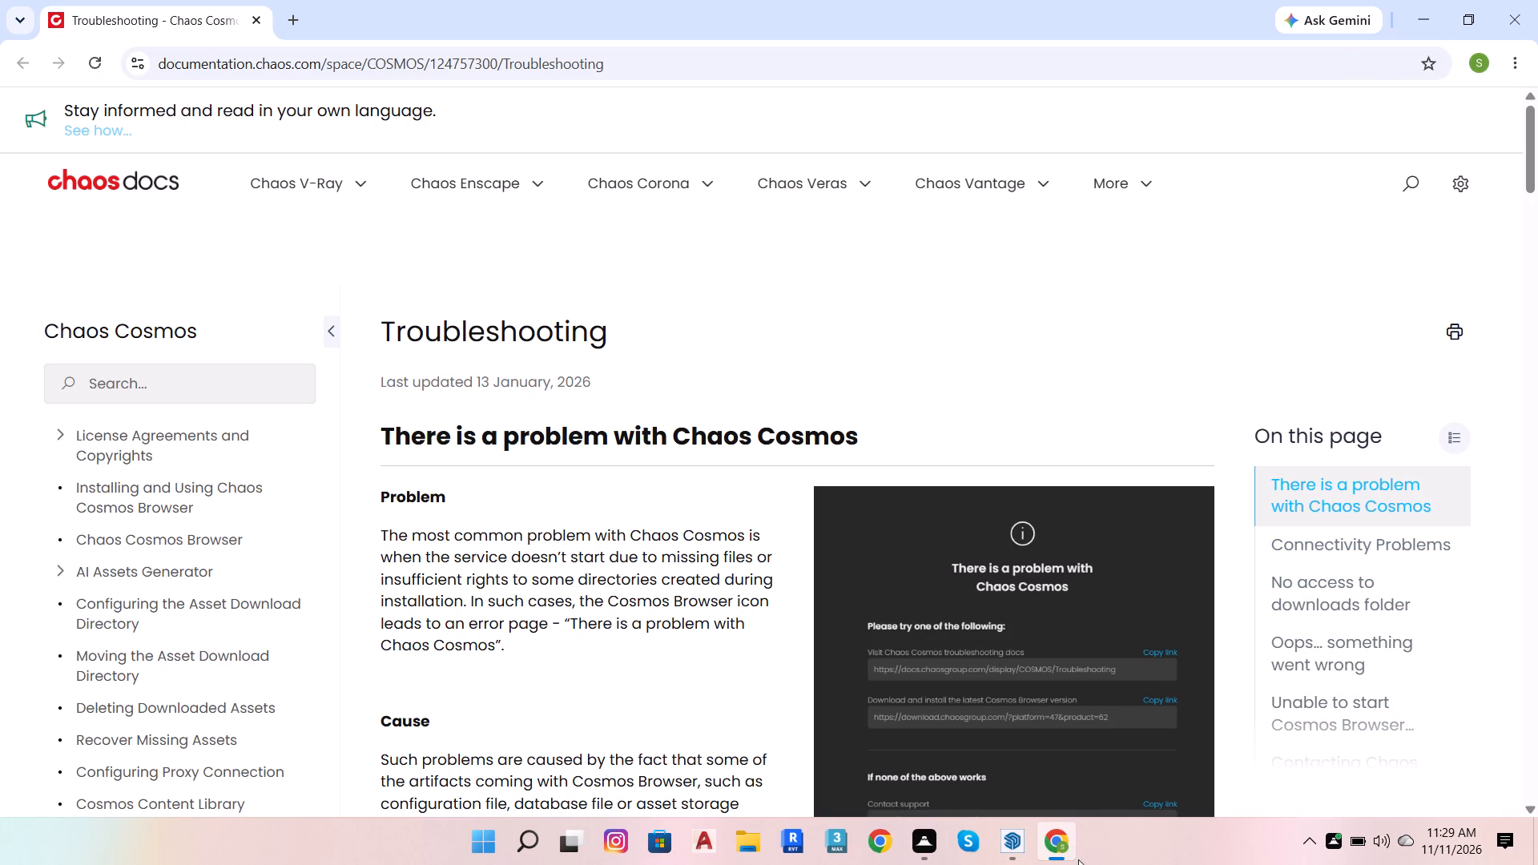
{"action": "left_click", "coordinate": [1009, 843]}
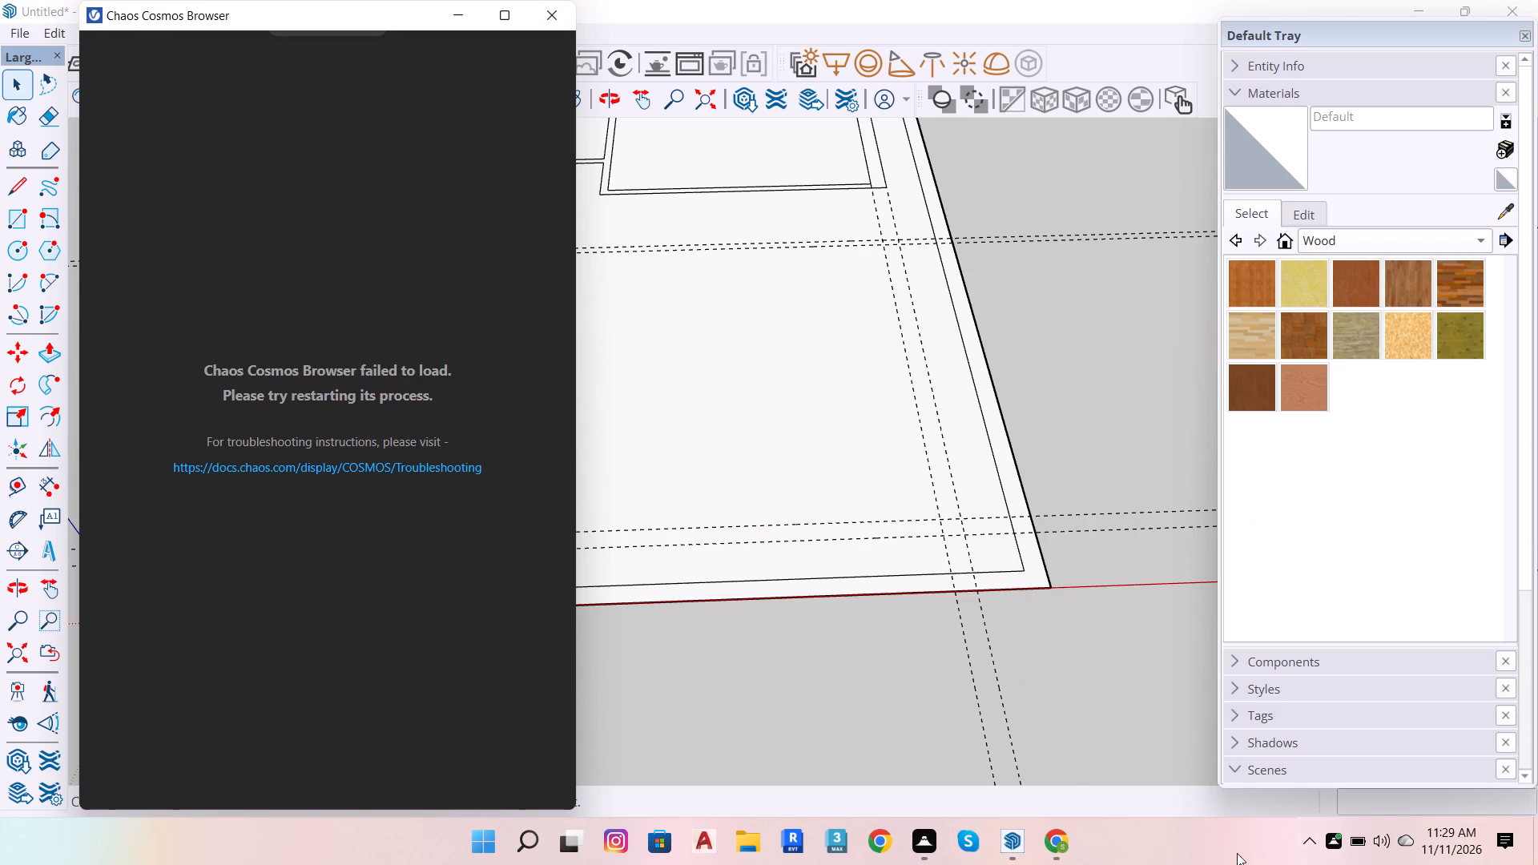
{"action": "left_click", "coordinate": [1041, 848]}
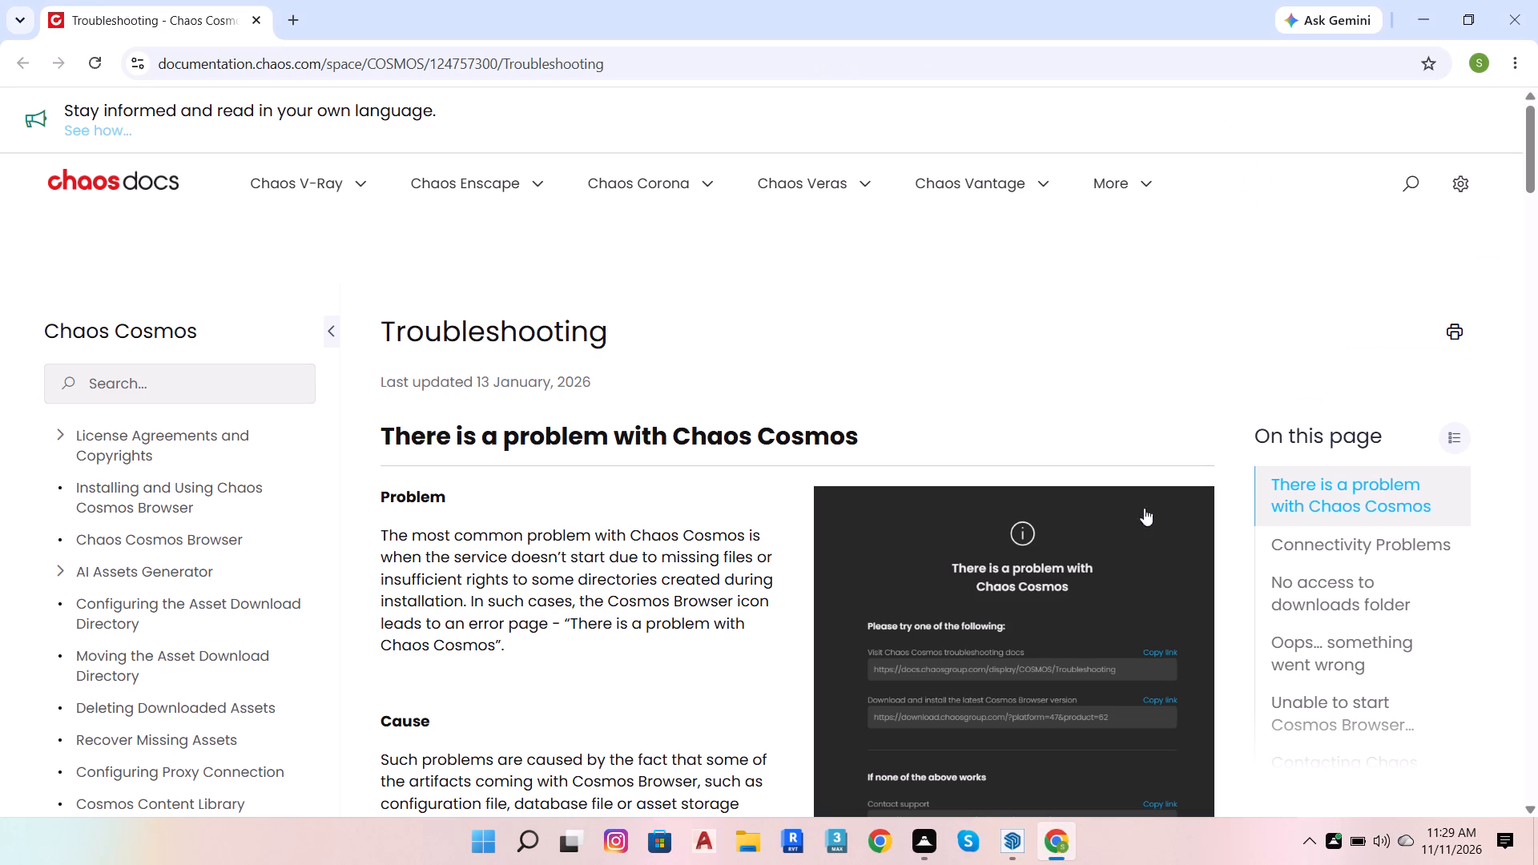
{"action": "left_click", "coordinate": [1371, 715]}
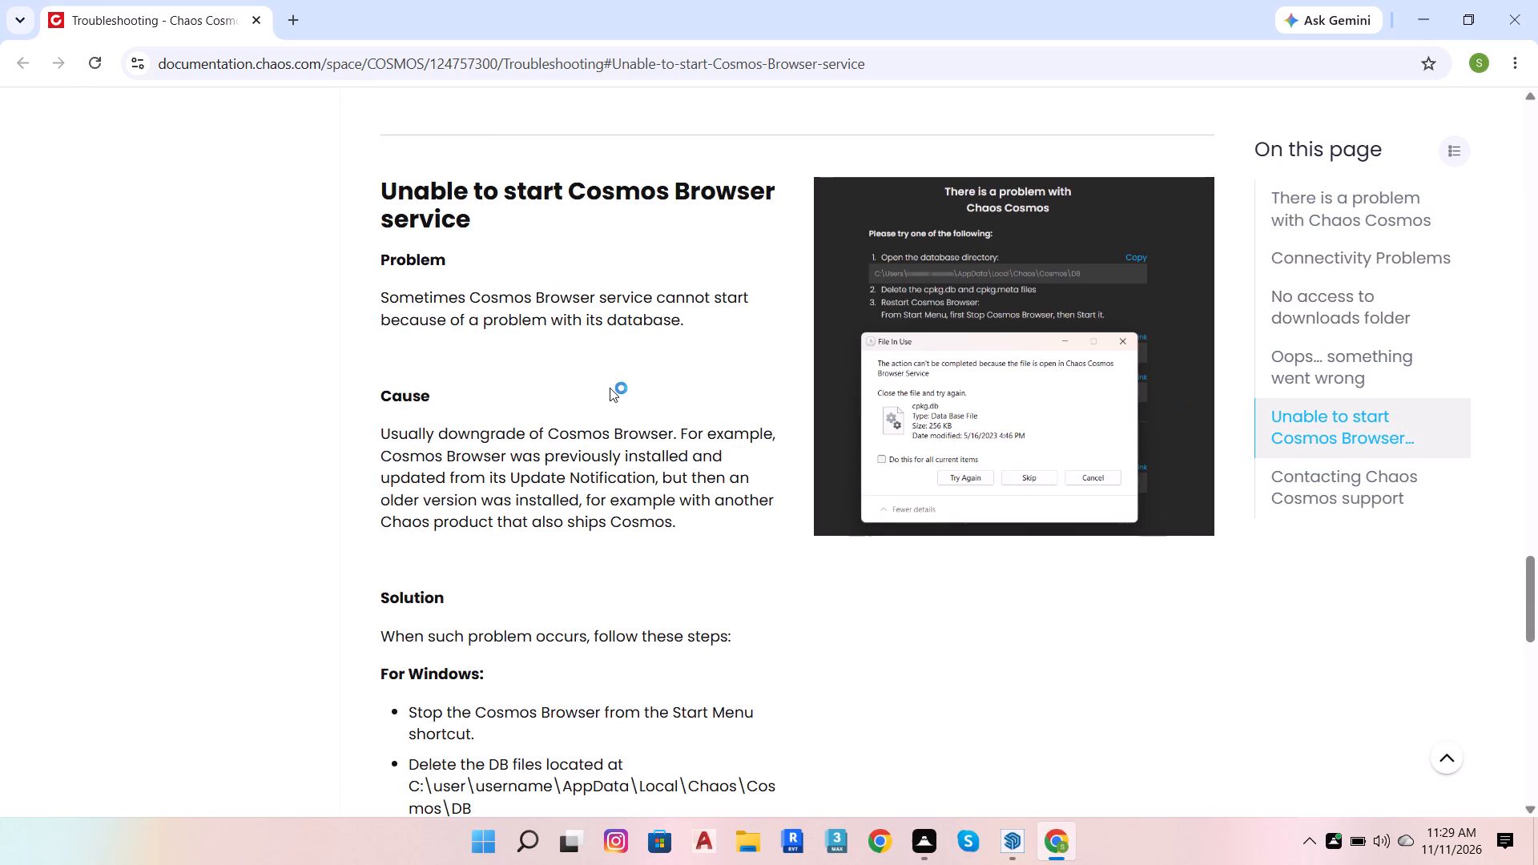
{"action": "scroll", "coordinate": [610, 388], "scroll_direction": "down", "scroll_amount": 6}
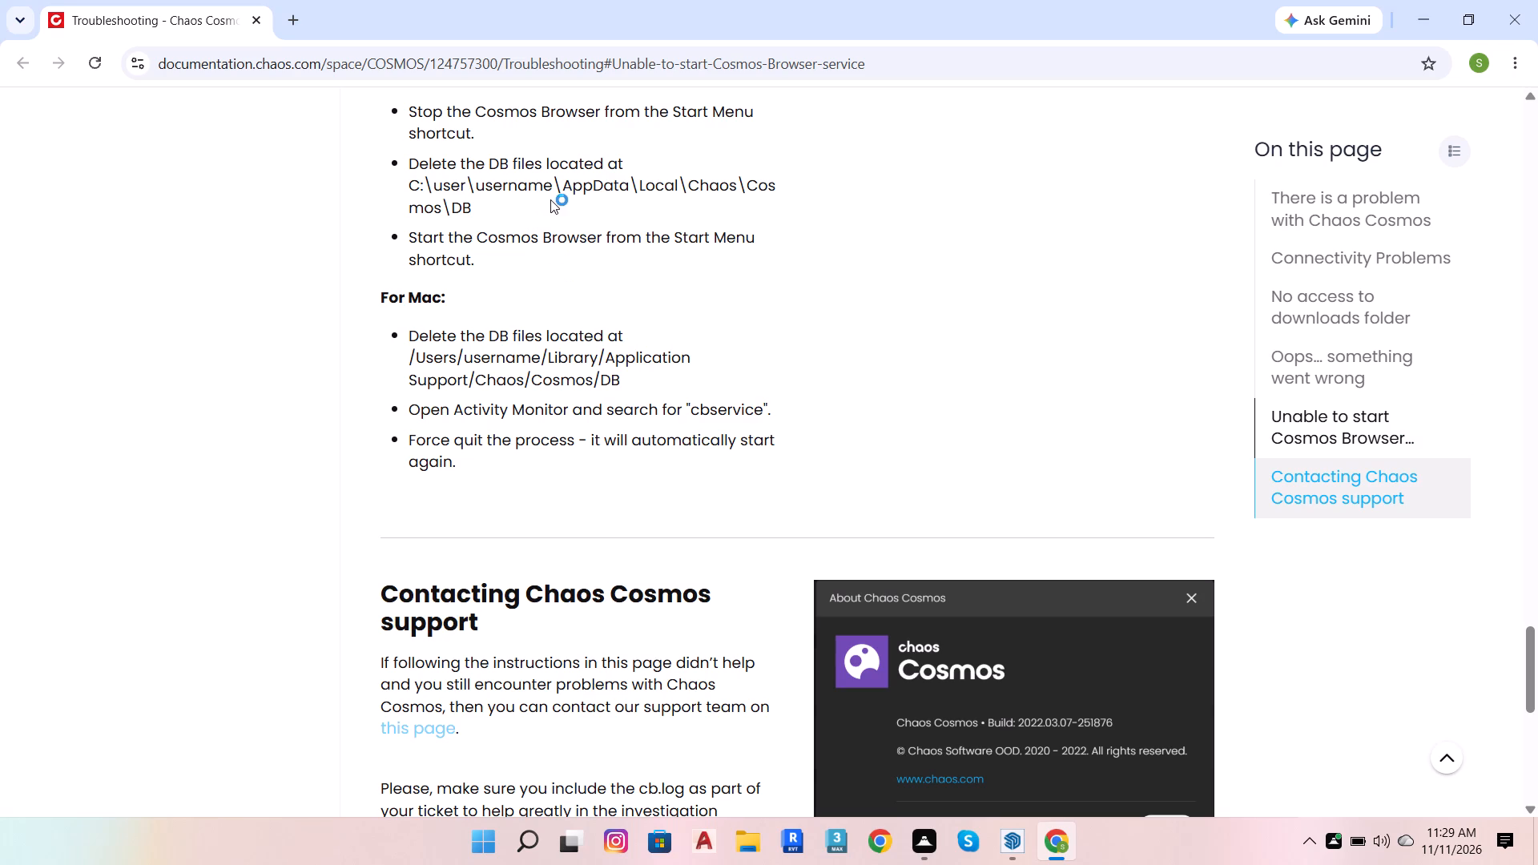
{"action": "left_click", "coordinate": [567, 191]}
{"action": "scroll", "coordinate": [604, 298], "scroll_direction": "down", "scroll_amount": 7}
{"action": "scroll", "coordinate": [511, 259], "scroll_direction": "up", "scroll_amount": 2}
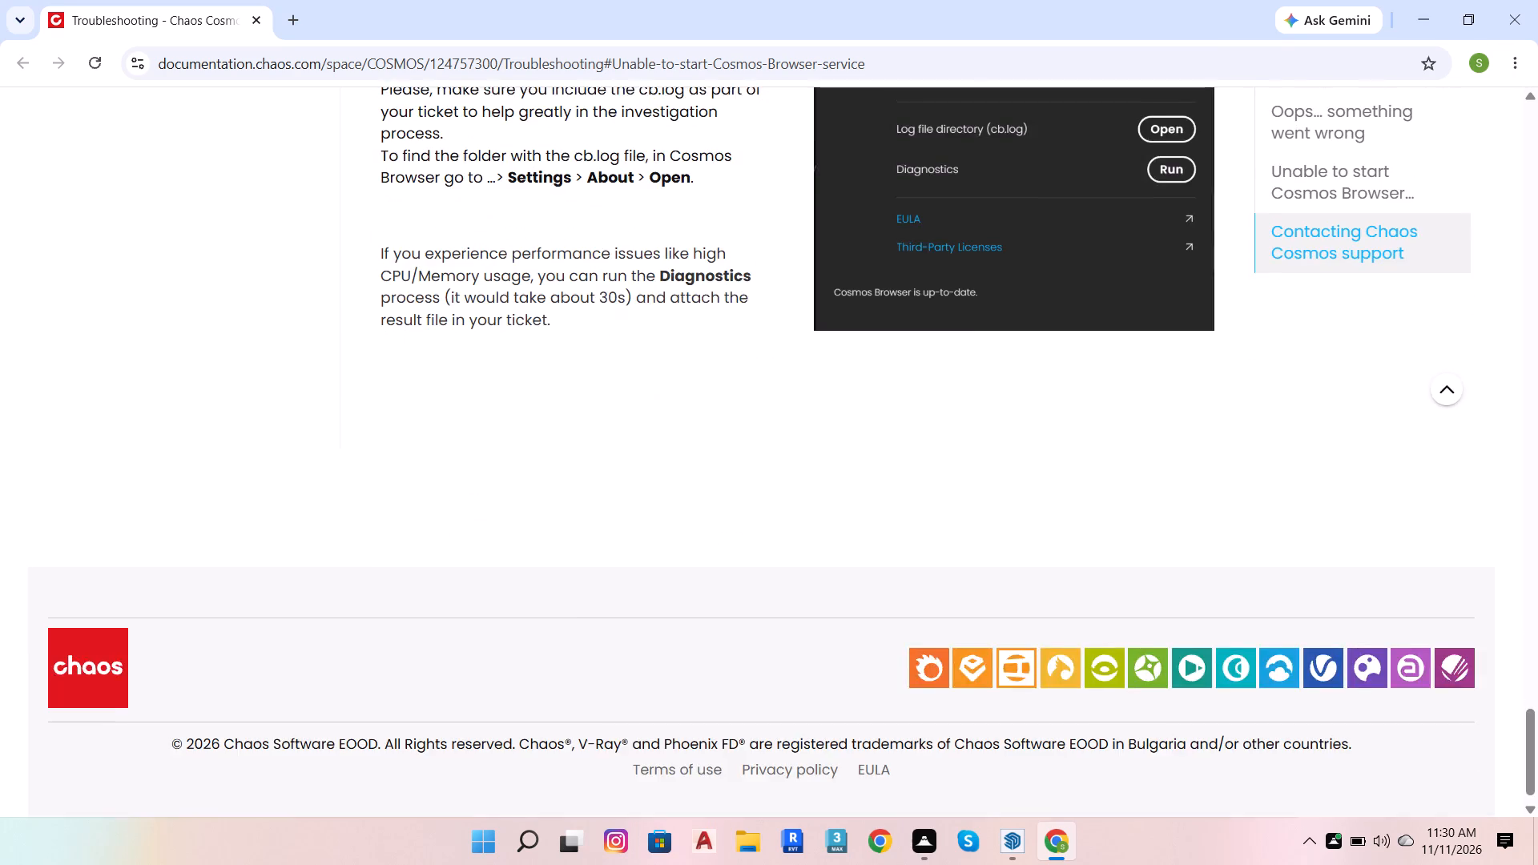
{"action": "scroll", "coordinate": [511, 259], "scroll_direction": "up", "scroll_amount": 1}
{"action": "left_click", "coordinate": [390, 333]}
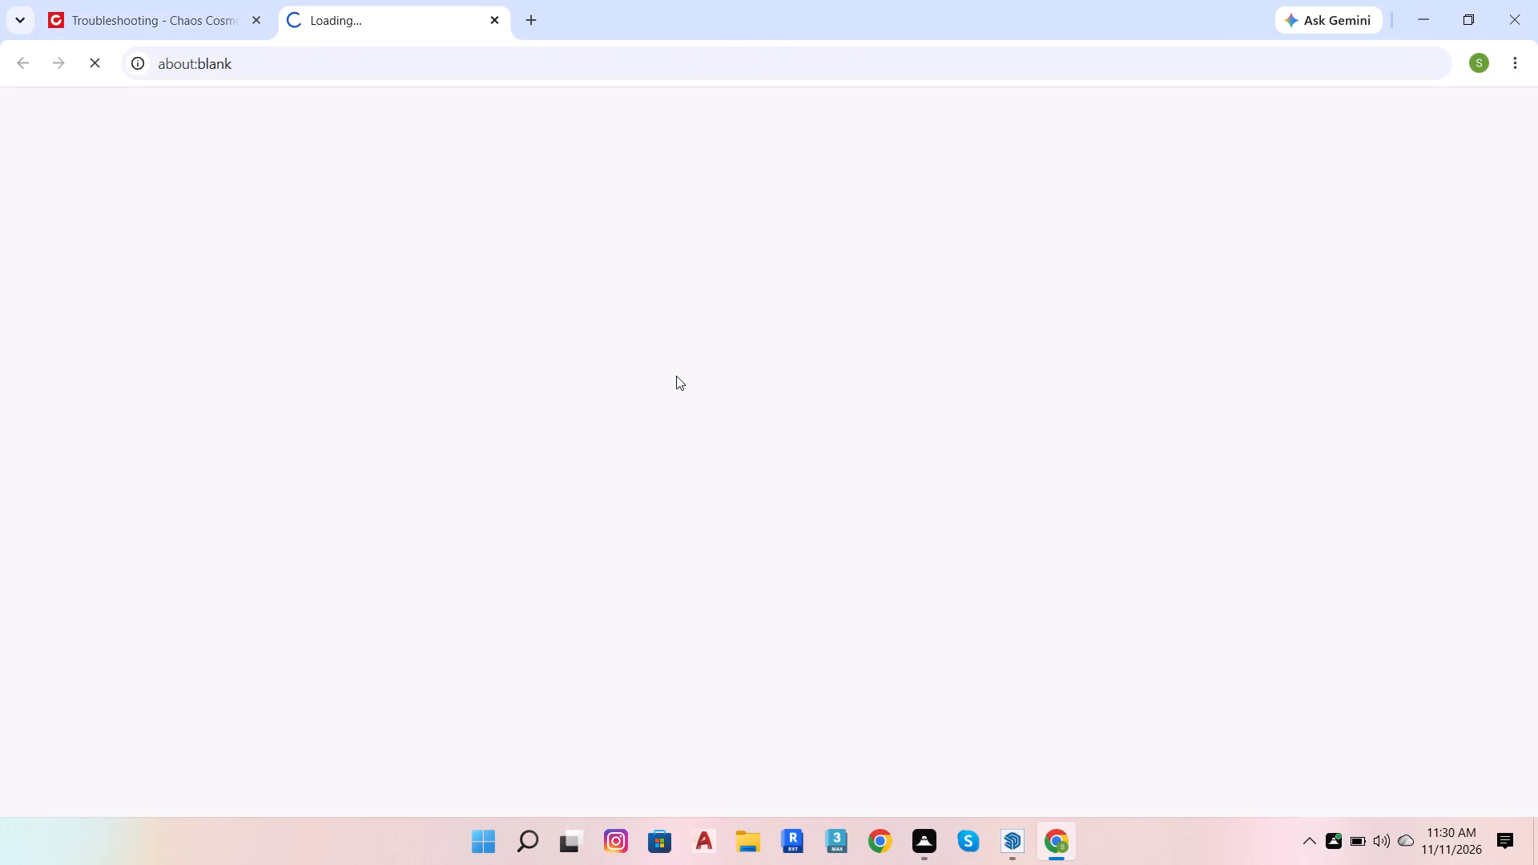
{"action": "left_click", "coordinate": [1537, 0]}
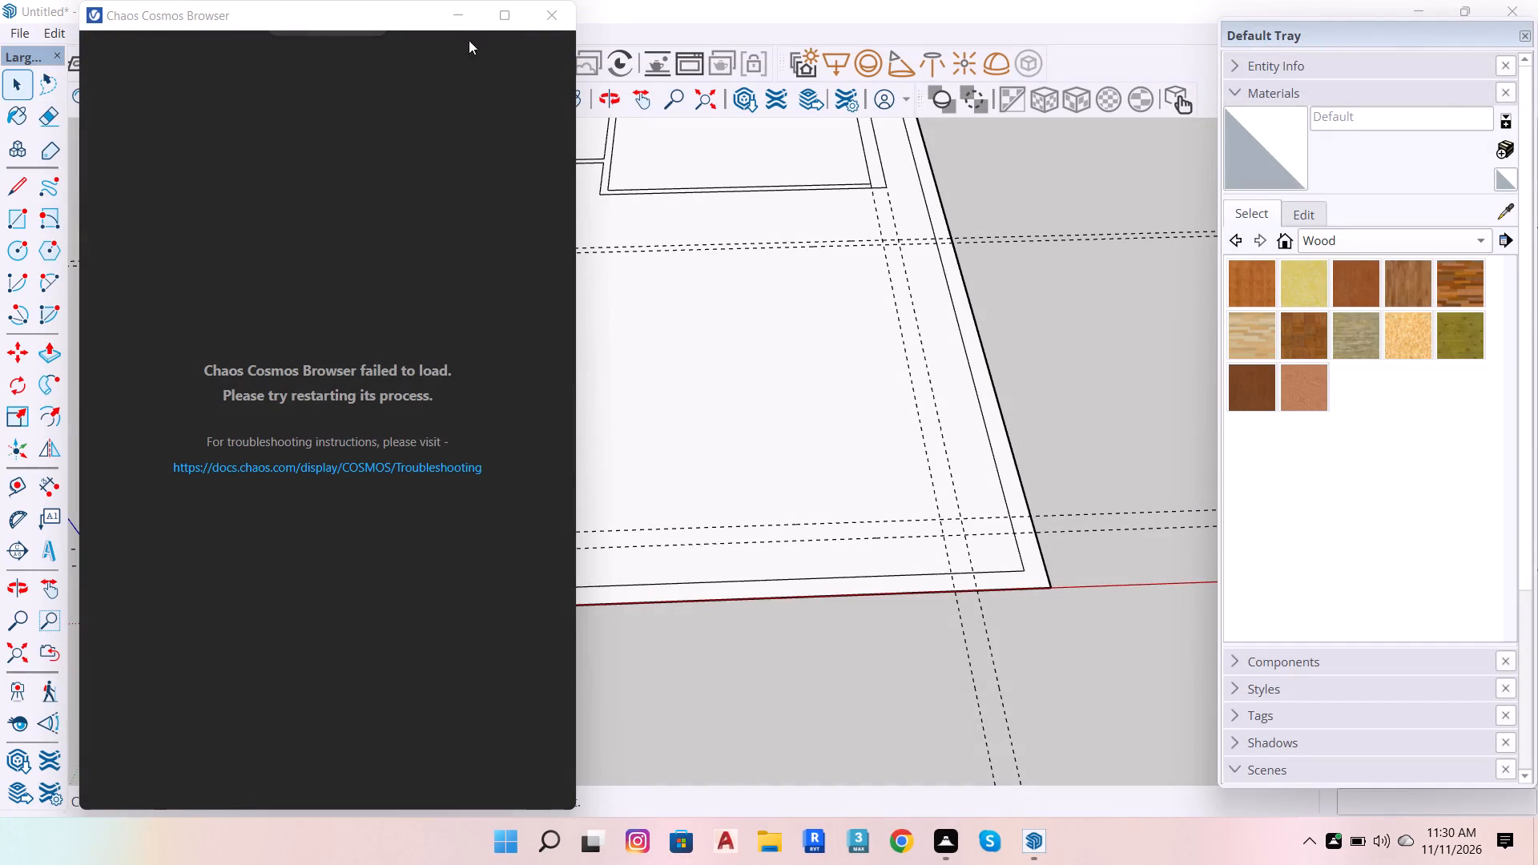
{"action": "left_click", "coordinate": [550, 8]}
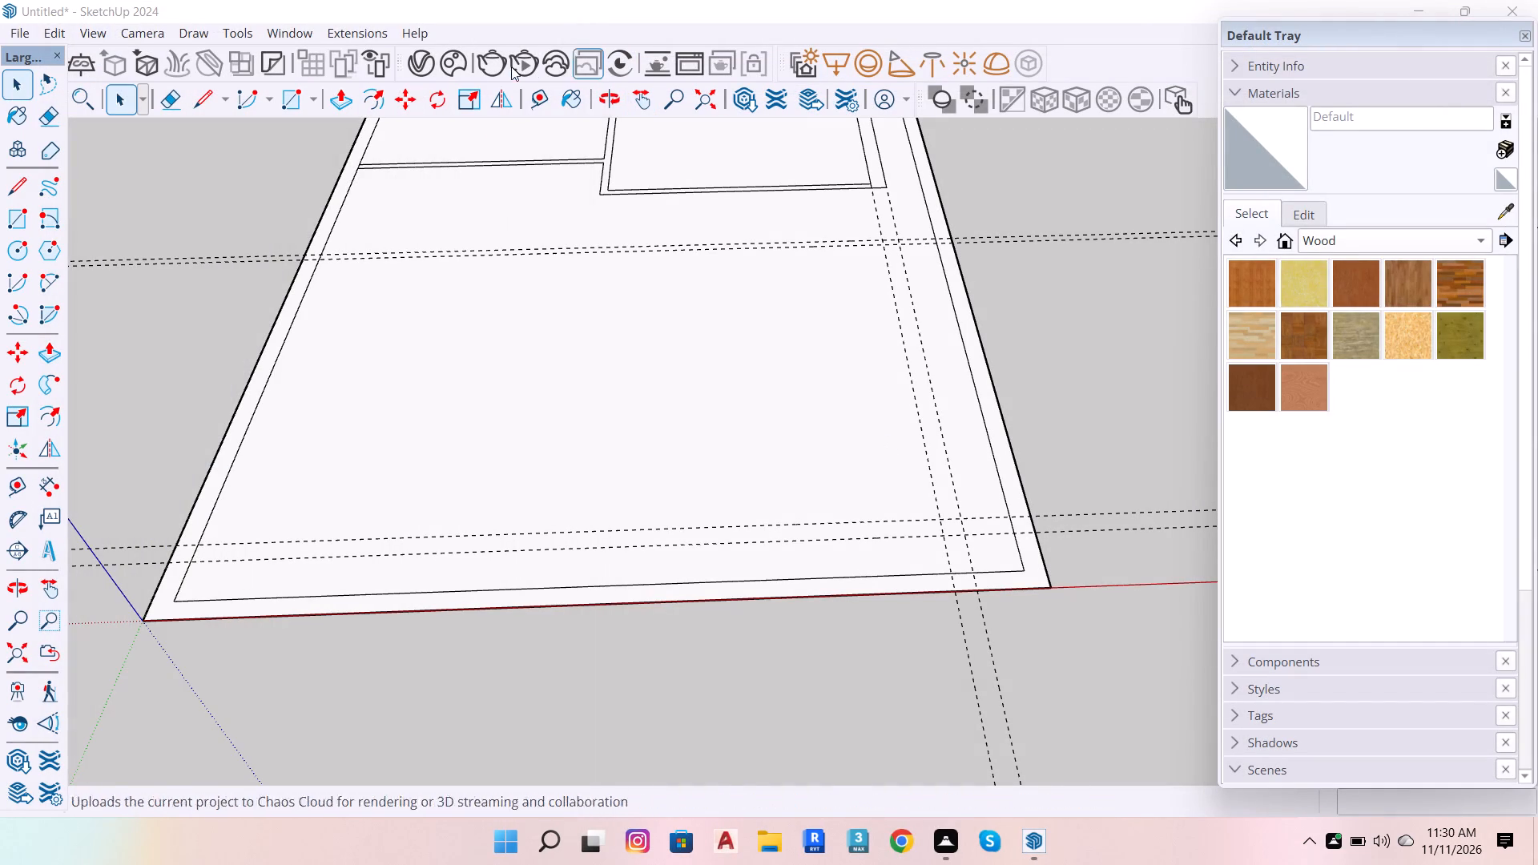
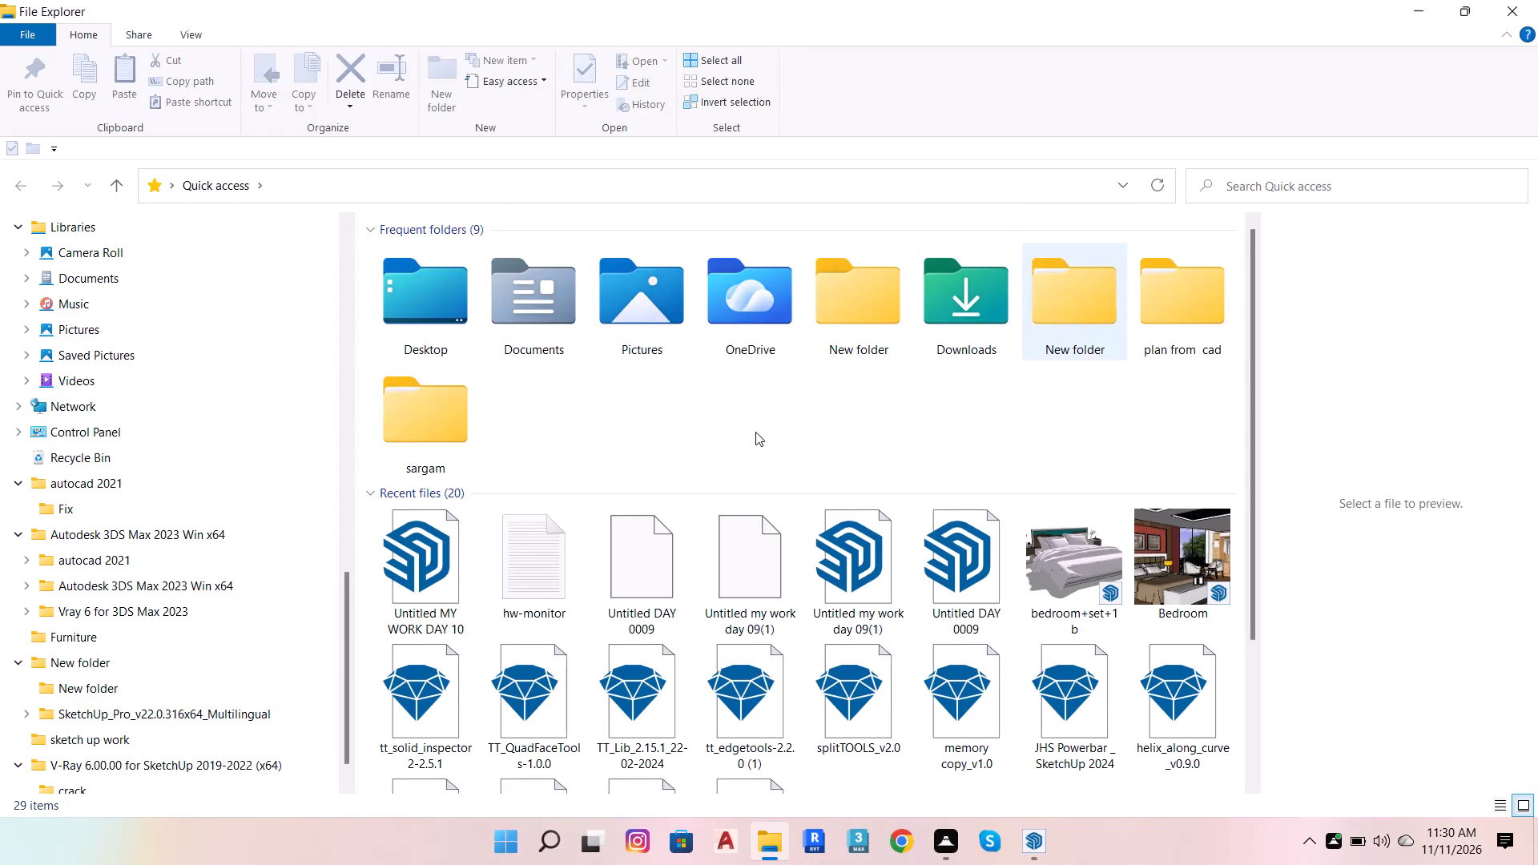
Look through Local Disk (C:) for the Chaos files, checking the Users folder and the Autodesk folder in Program Files (x86).
{"action": "scroll", "coordinate": [177, 487], "scroll_direction": "down", "scroll_amount": 8}
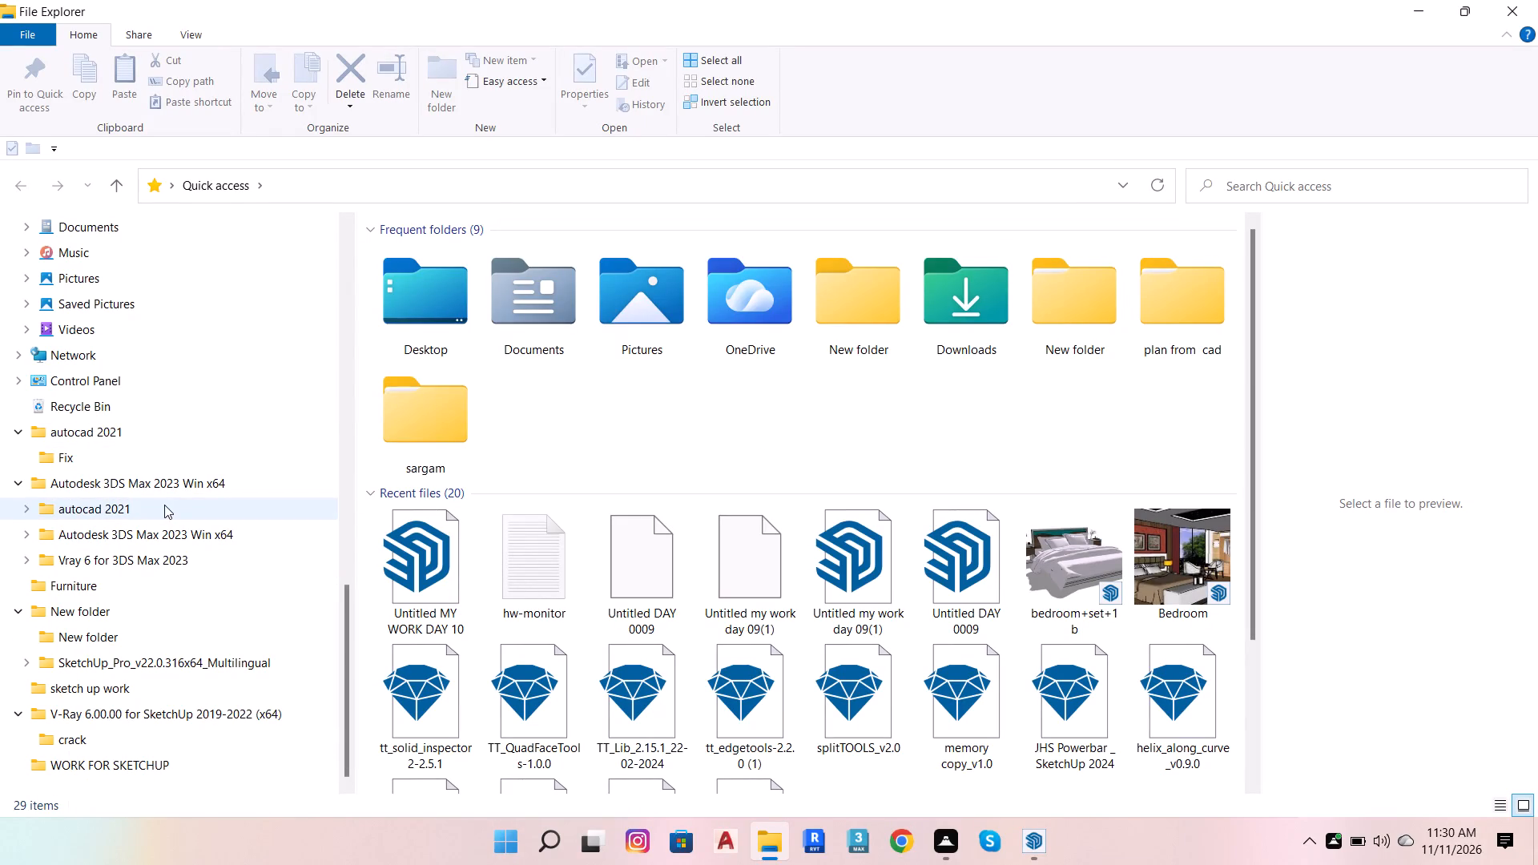
{"action": "scroll", "coordinate": [158, 433], "scroll_direction": "up", "scroll_amount": 3}
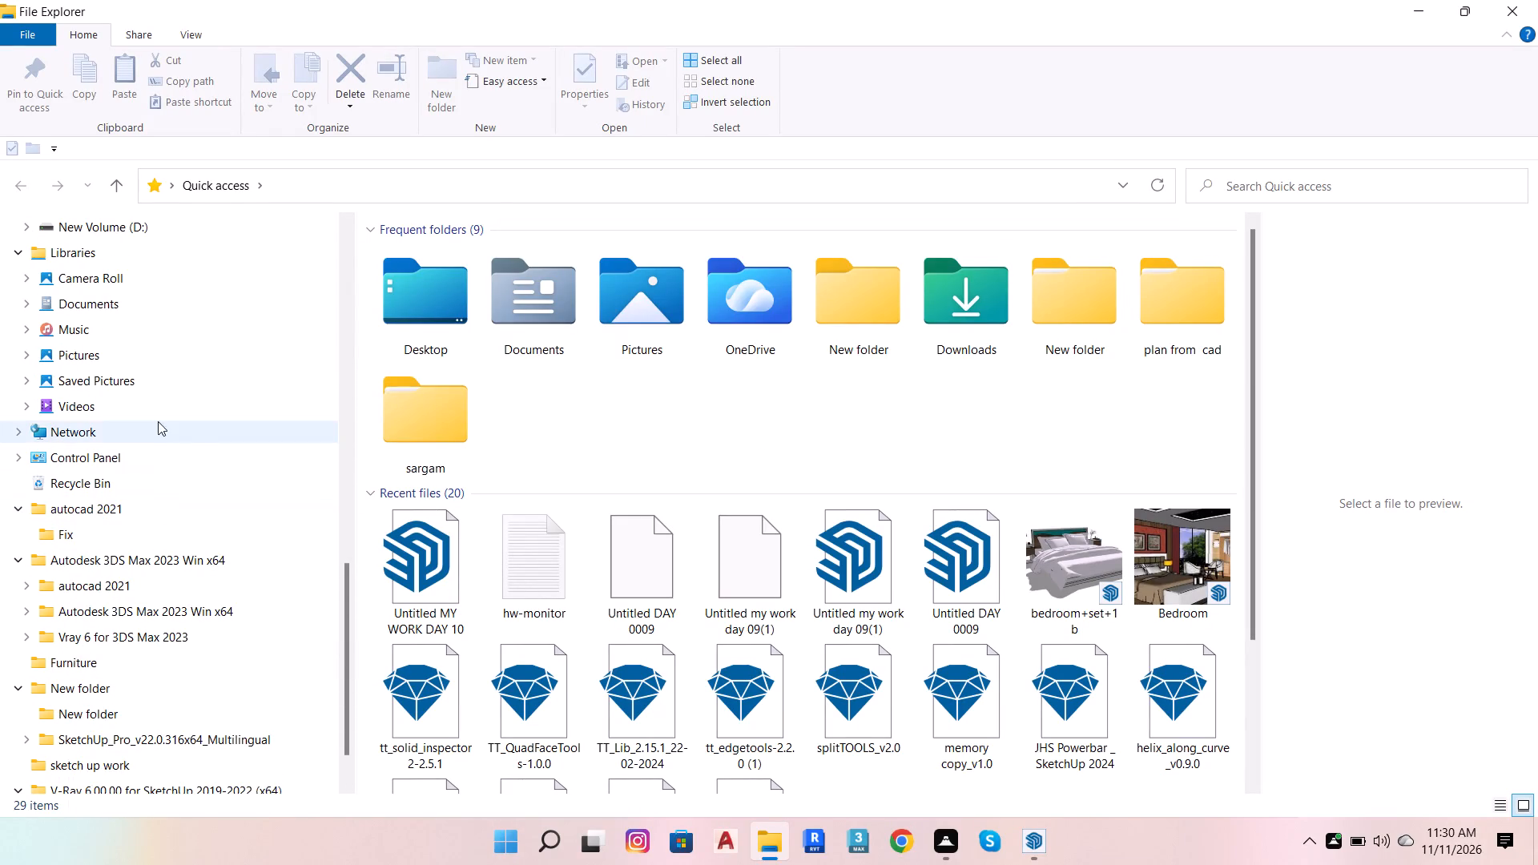
{"action": "scroll", "coordinate": [192, 271], "scroll_direction": "up", "scroll_amount": 3}
{"action": "left_click", "coordinate": [192, 287]}
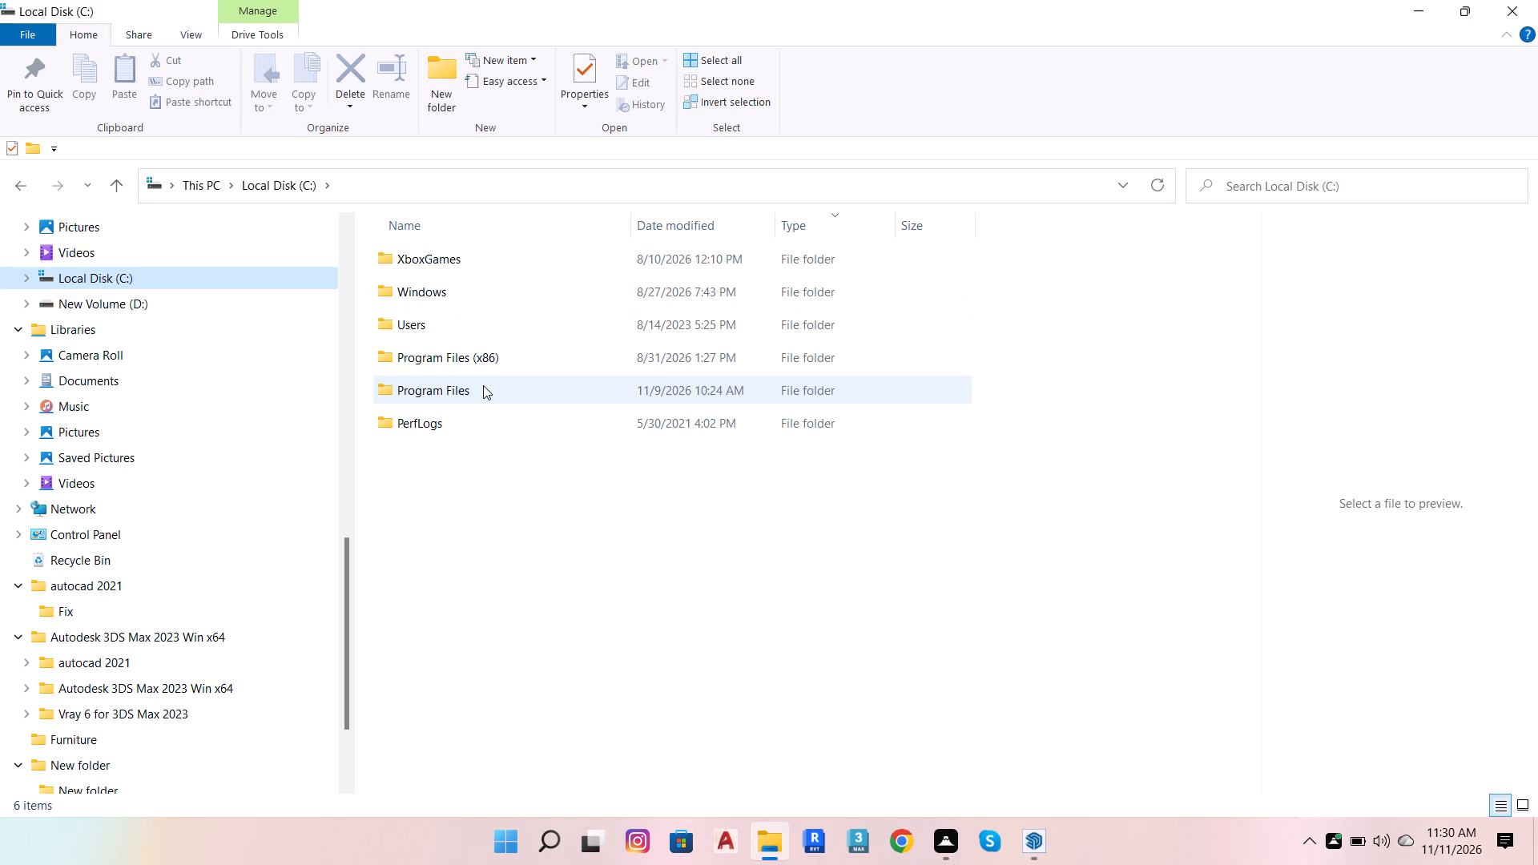
{"action": "double_click", "coordinate": [505, 330]}
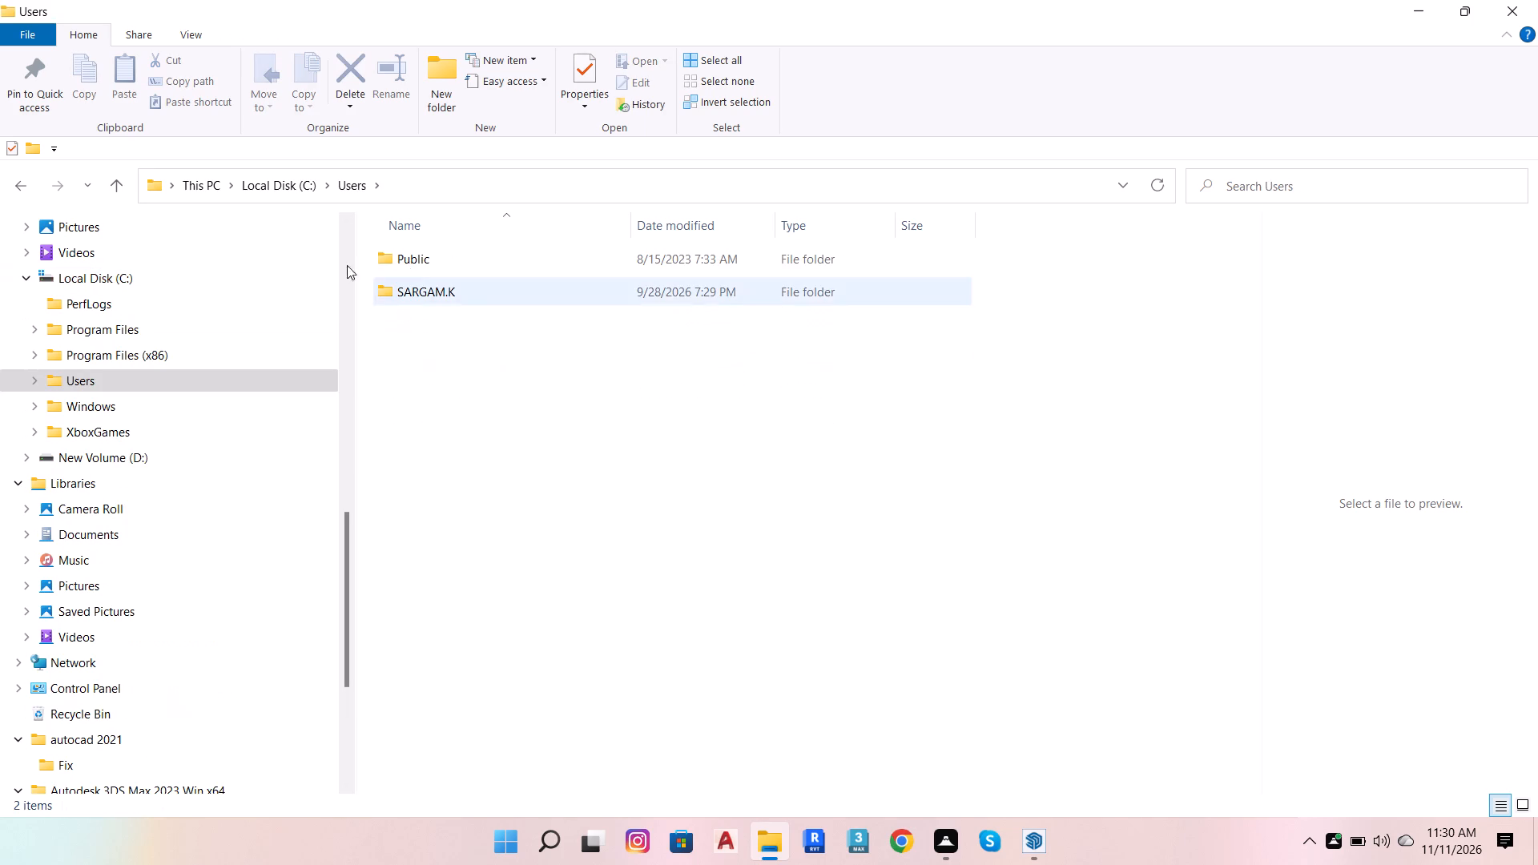
{"action": "left_click", "coordinate": [25, 182]}
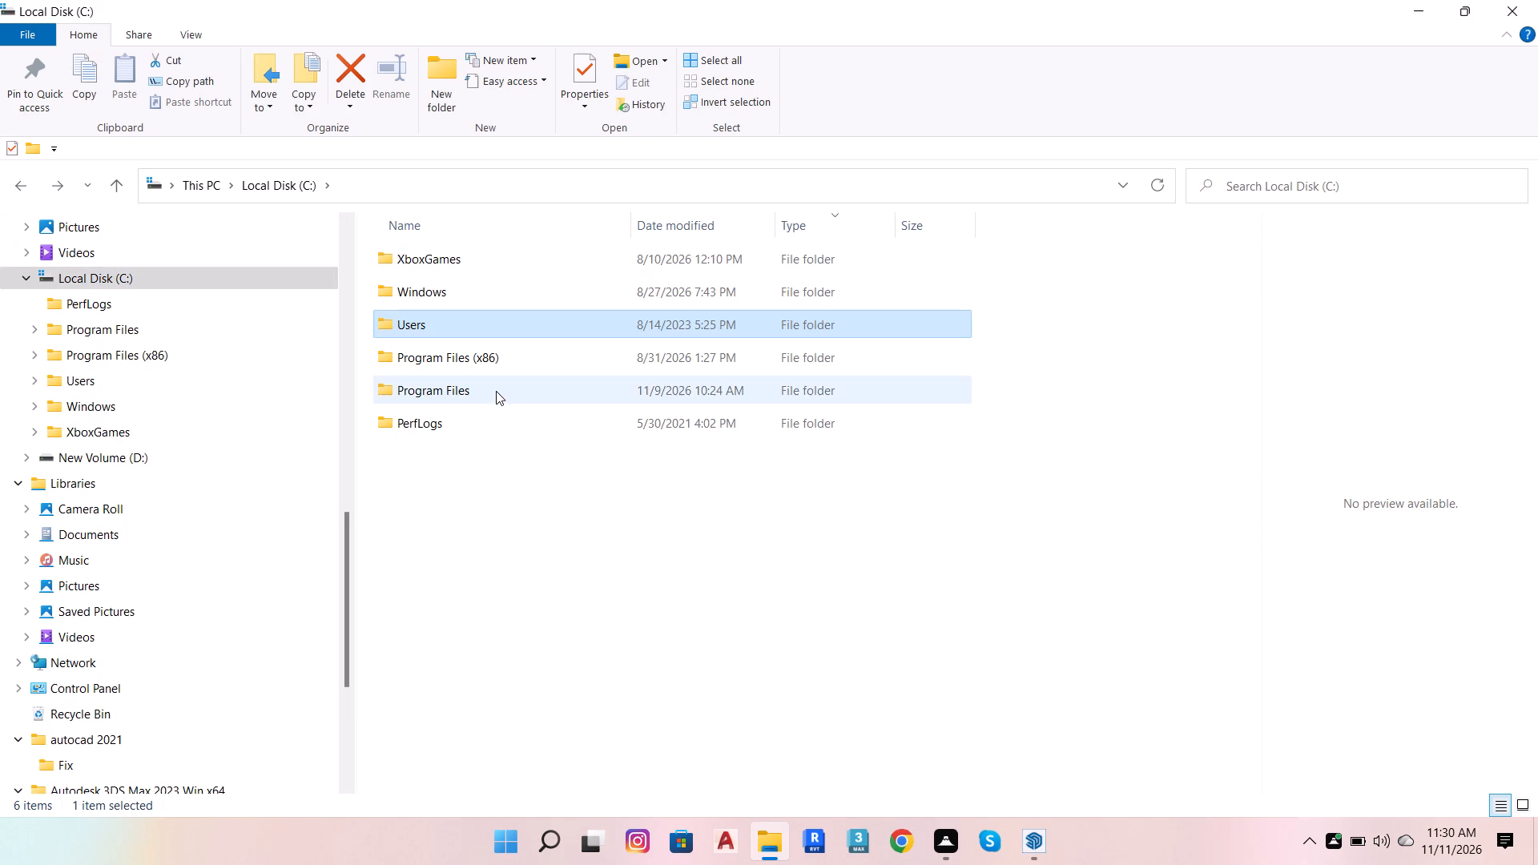
{"action": "double_click", "coordinate": [507, 364]}
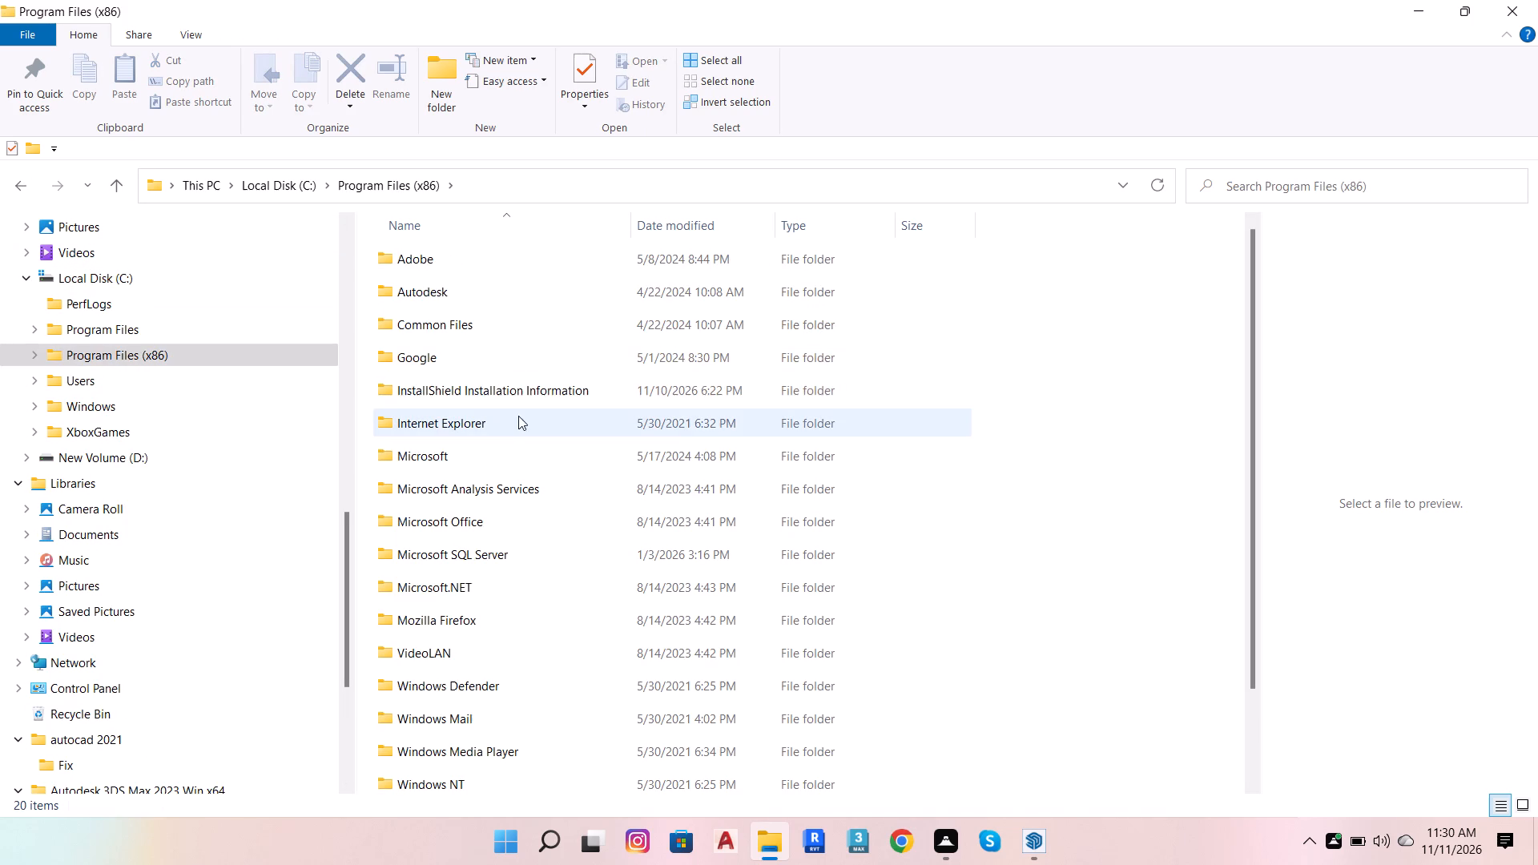
{"action": "scroll", "coordinate": [521, 516], "scroll_direction": "down", "scroll_amount": 2}
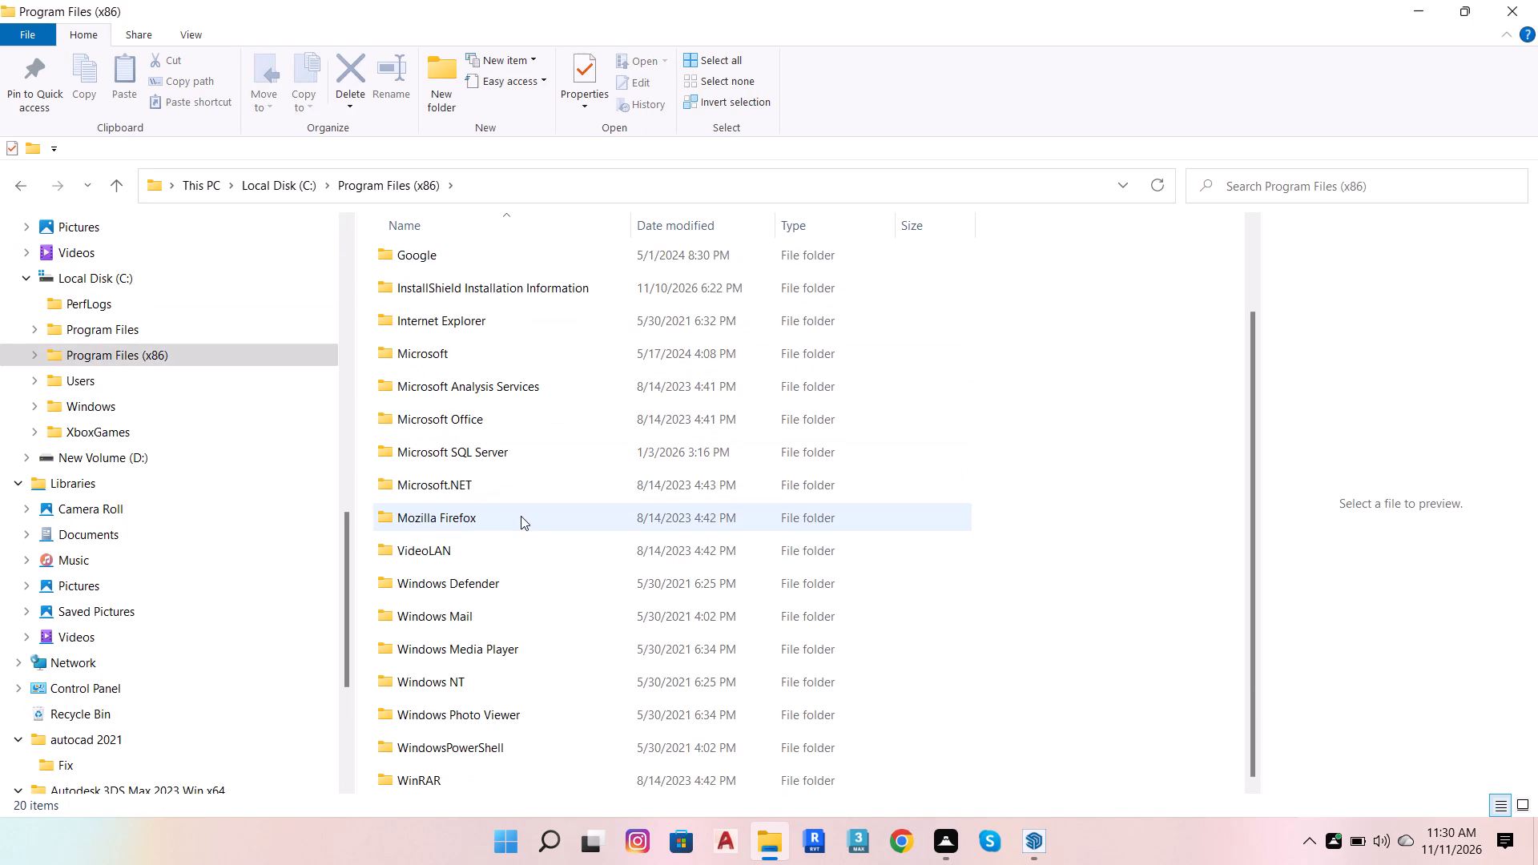
{"action": "scroll", "coordinate": [521, 516], "scroll_direction": "down", "scroll_amount": 1}
{"action": "scroll", "coordinate": [521, 516], "scroll_direction": "up", "scroll_amount": 4}
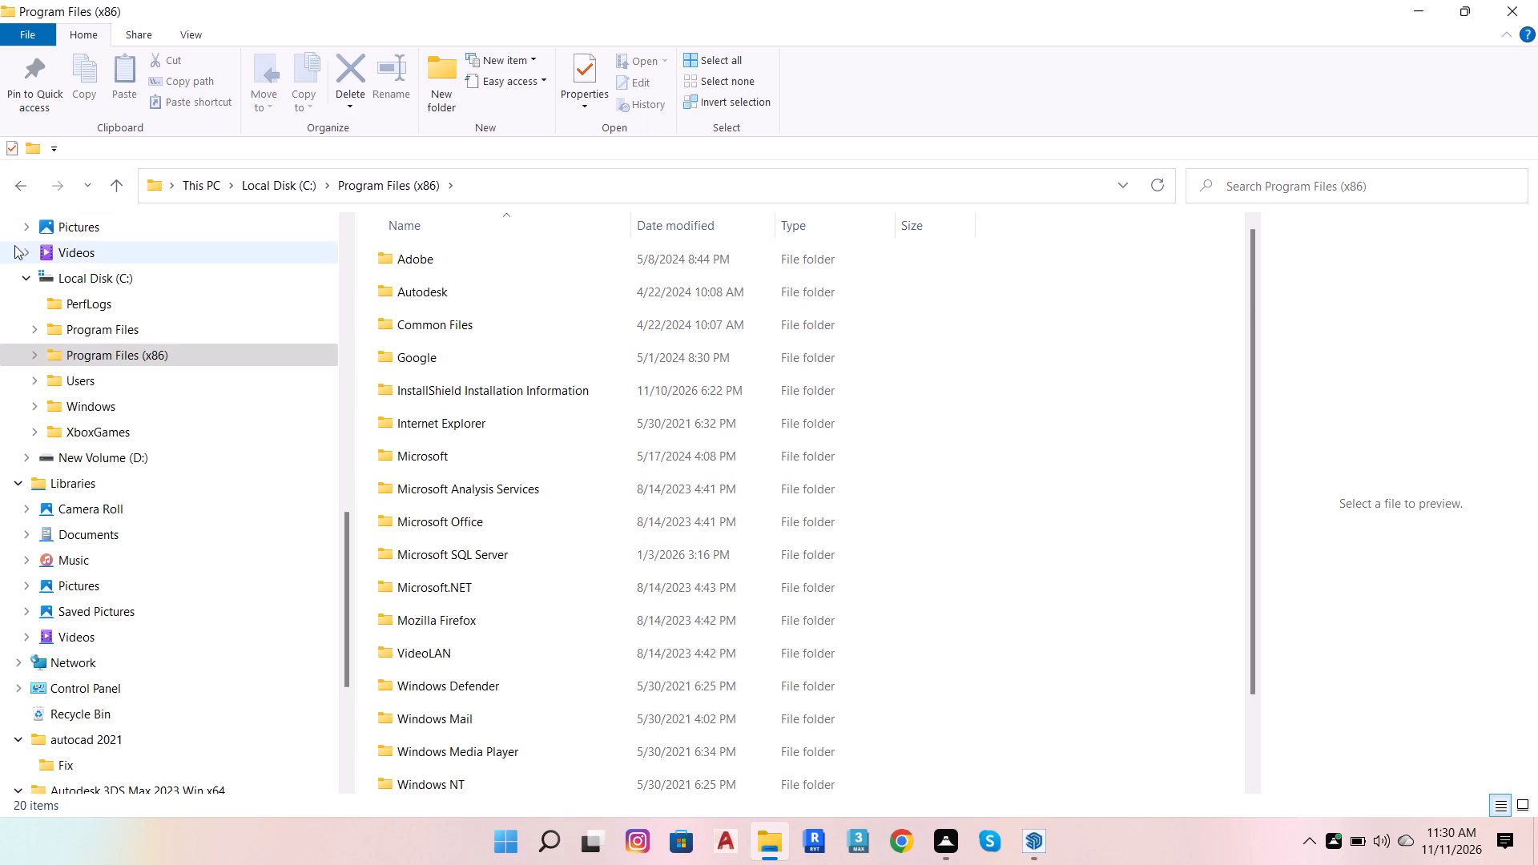
{"action": "double_click", "coordinate": [481, 296]}
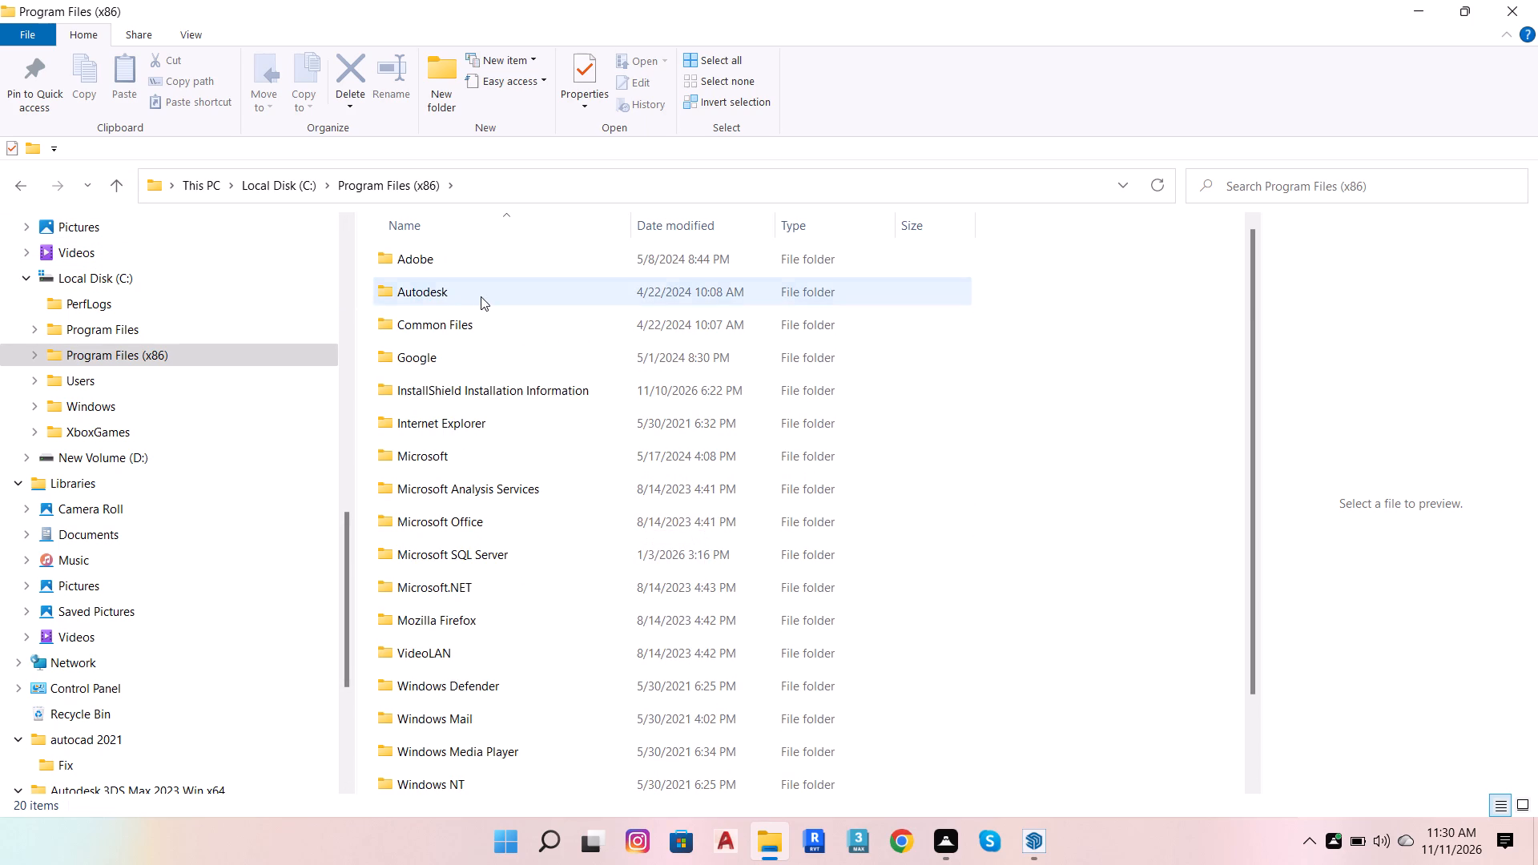
{"action": "left_click", "coordinate": [12, 171]}
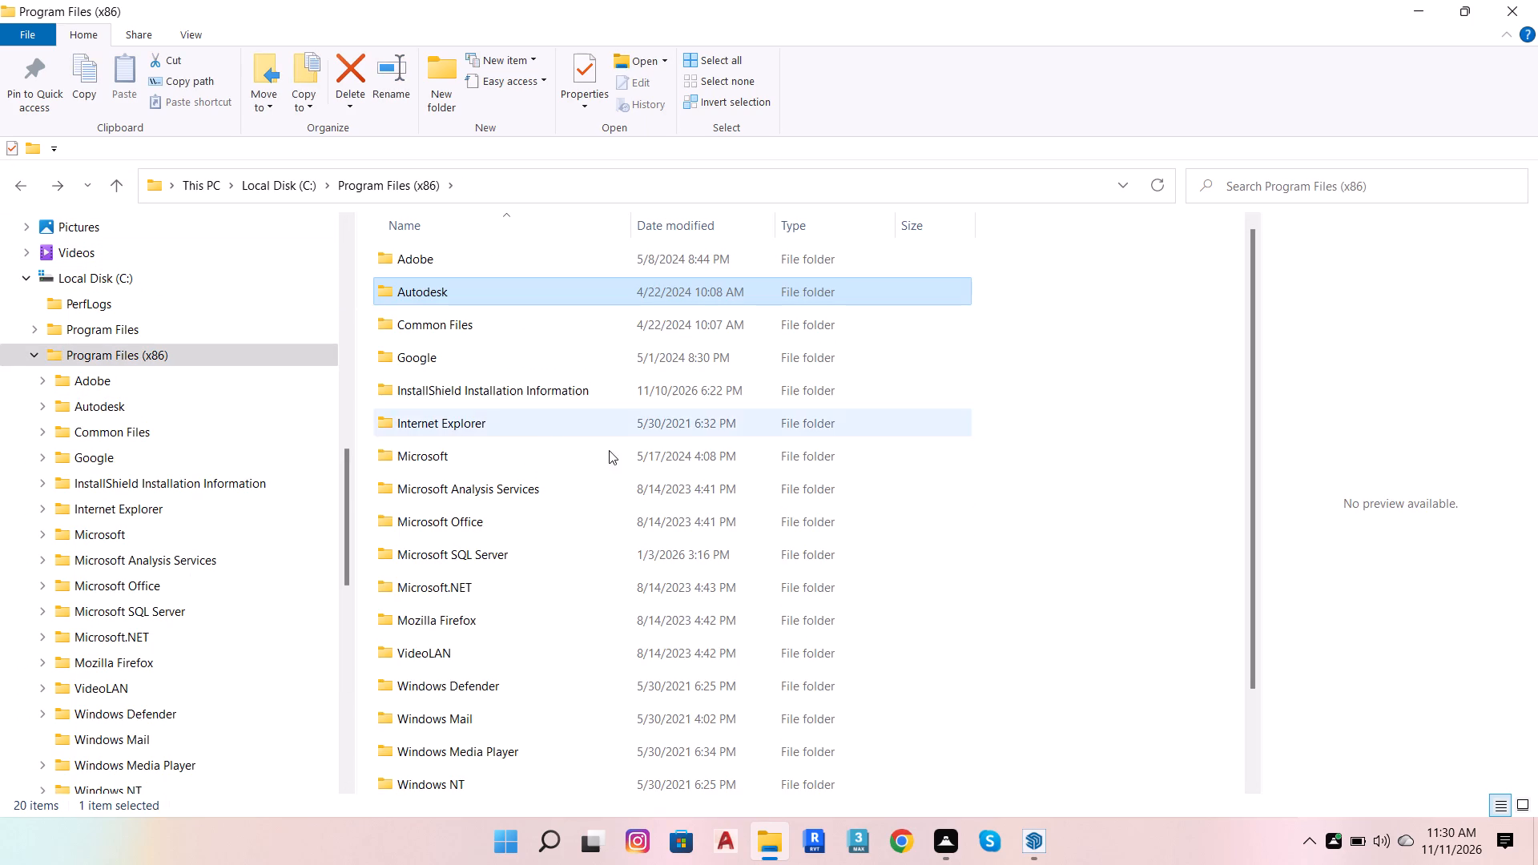
{"action": "left_click", "coordinate": [26, 190]}
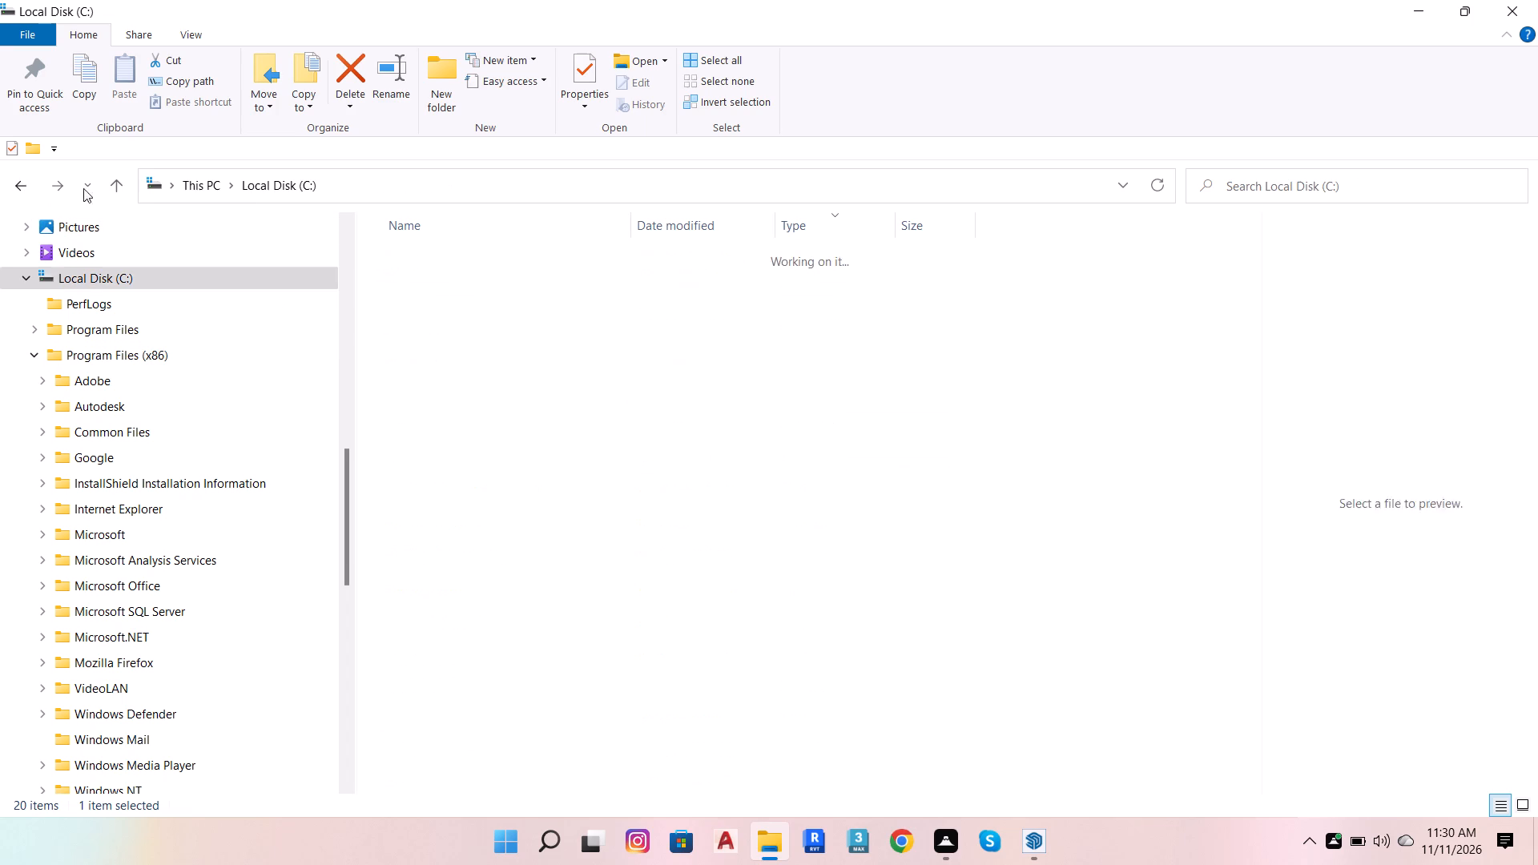
Launch the cbservice application from the Cosmos folder in Program Files > Chaos.
{"action": "left_click", "coordinate": [554, 400]}
{"action": "double_click", "coordinate": [550, 399]}
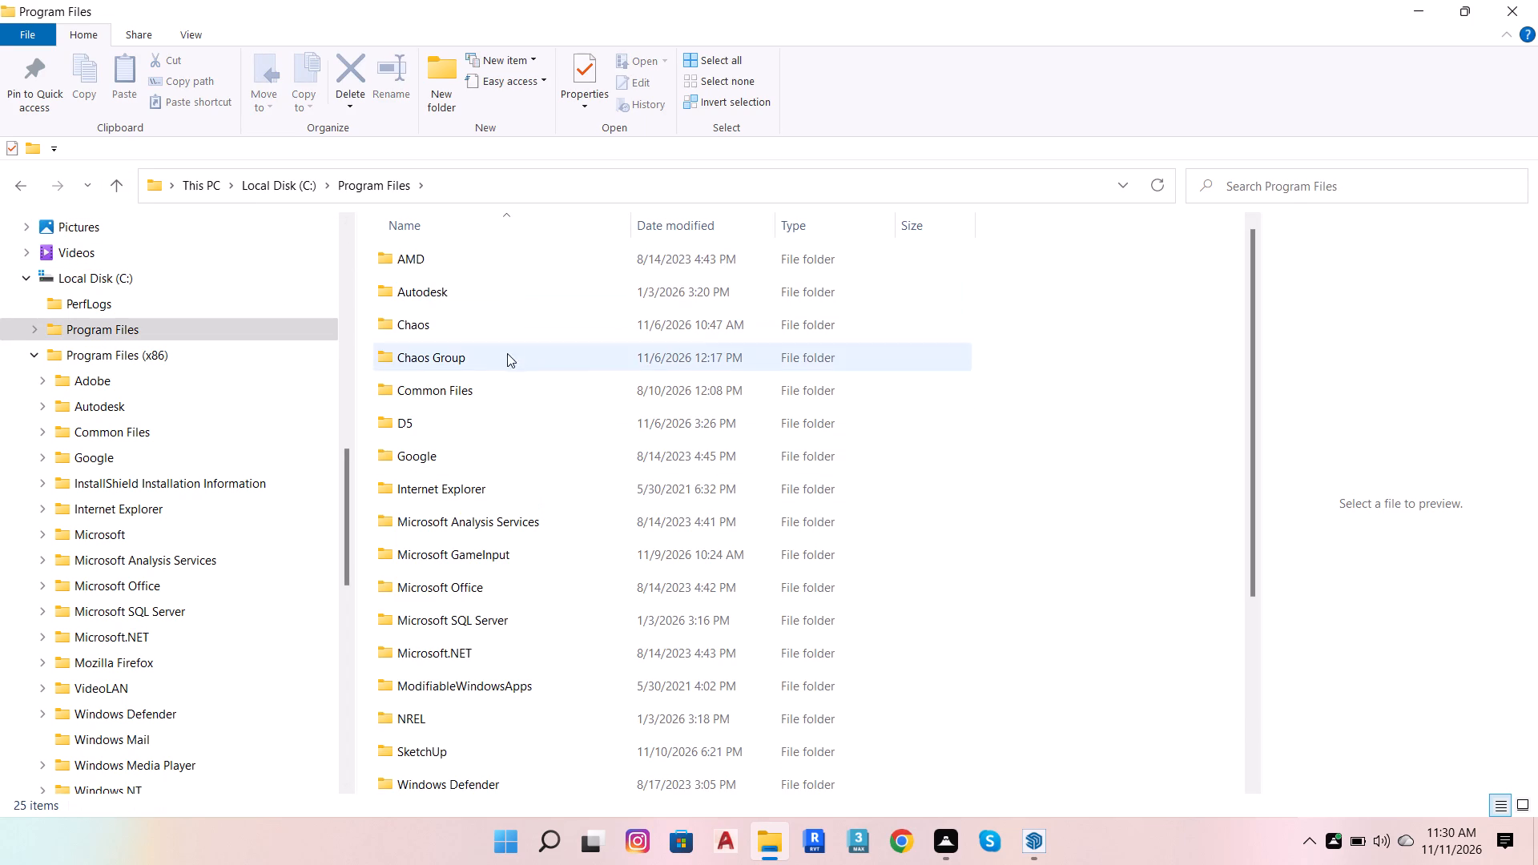
{"action": "double_click", "coordinate": [511, 332]}
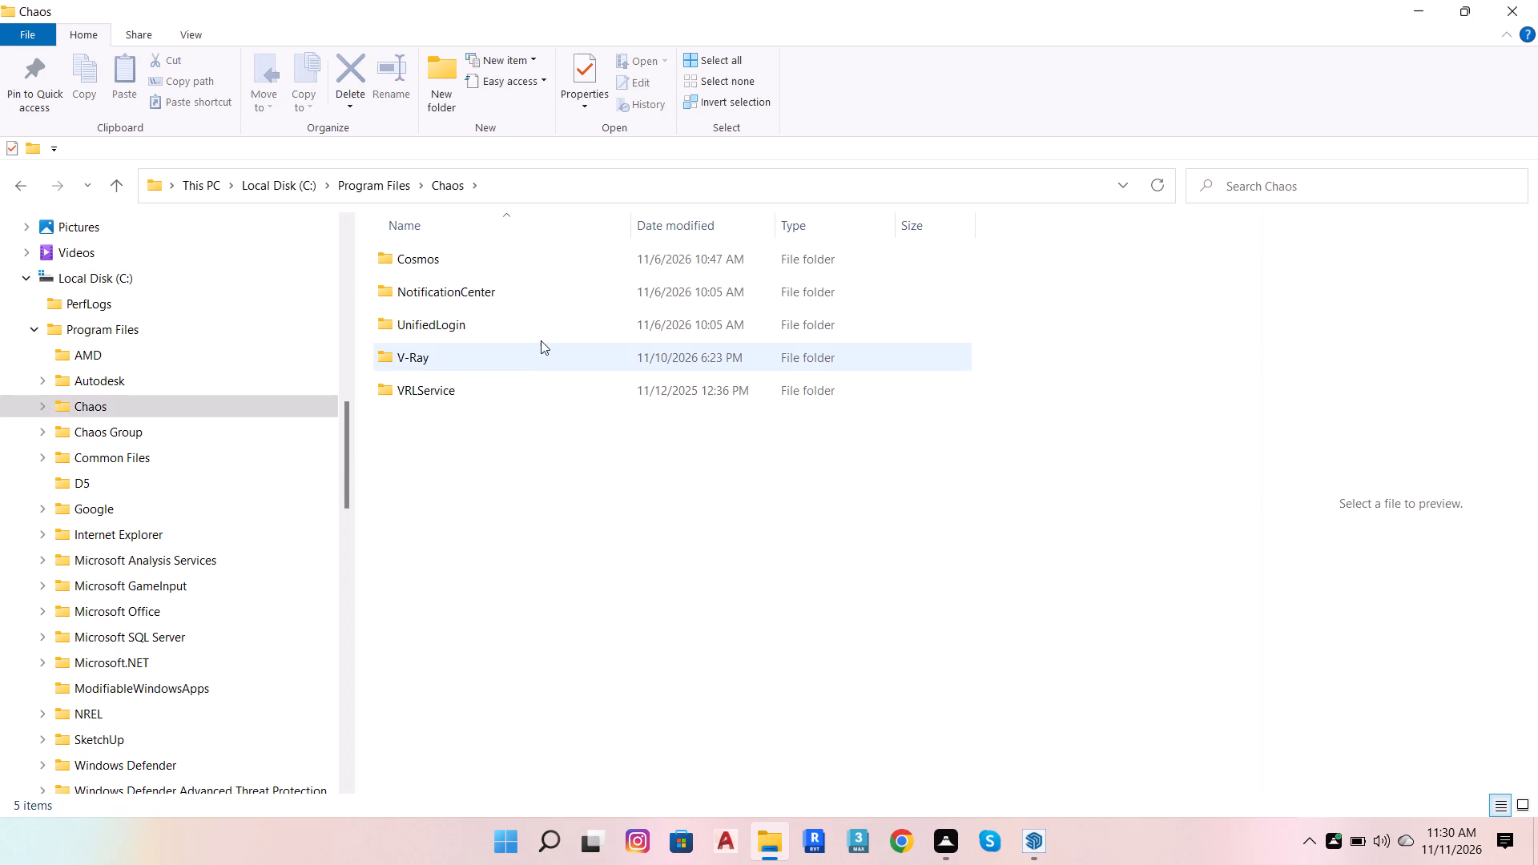
{"action": "double_click", "coordinate": [582, 268]}
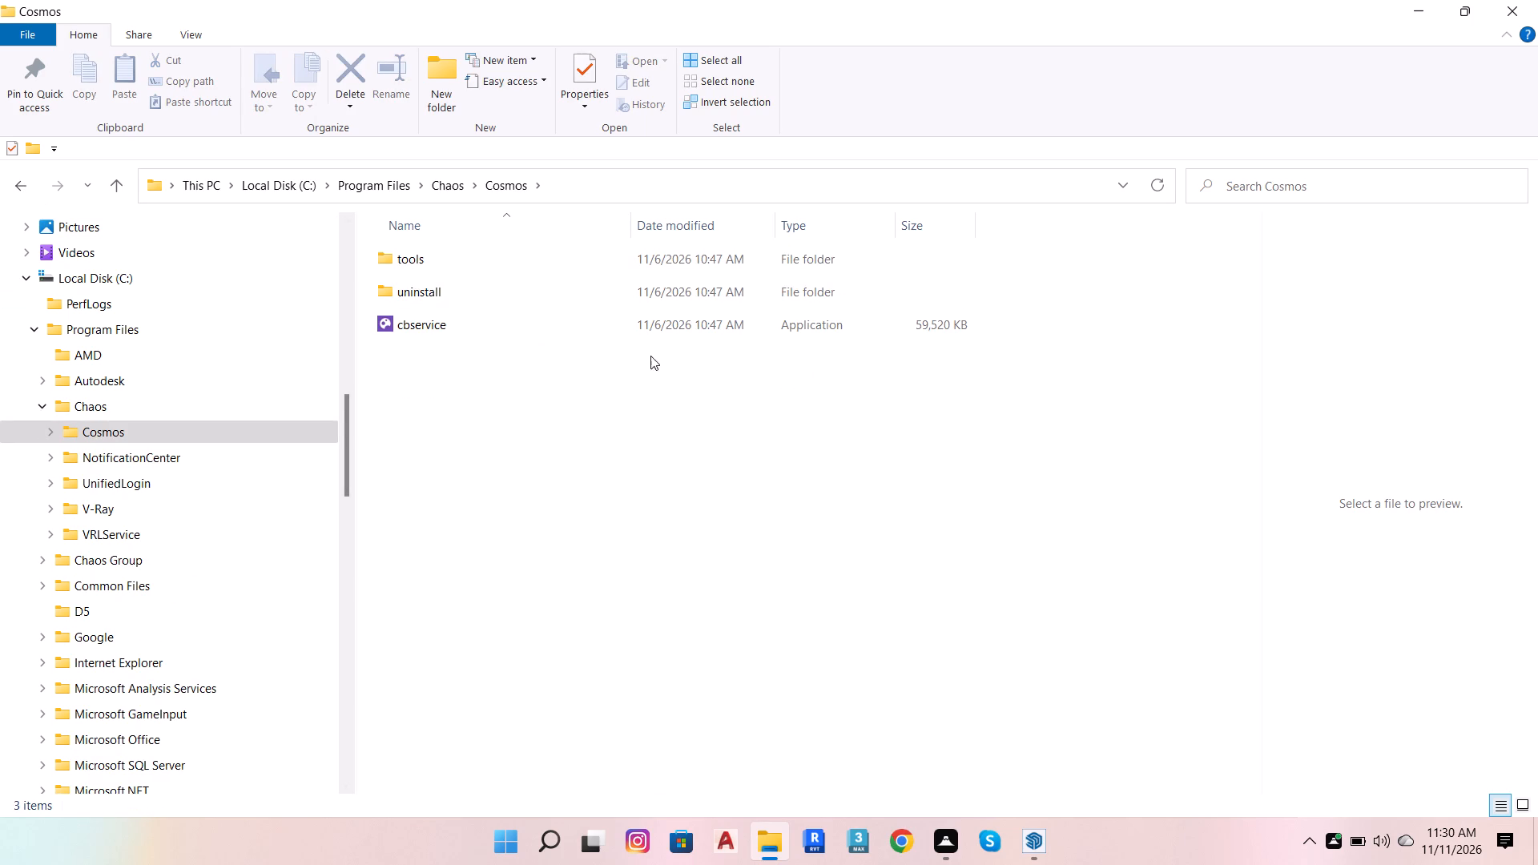
{"action": "double_click", "coordinate": [634, 332]}
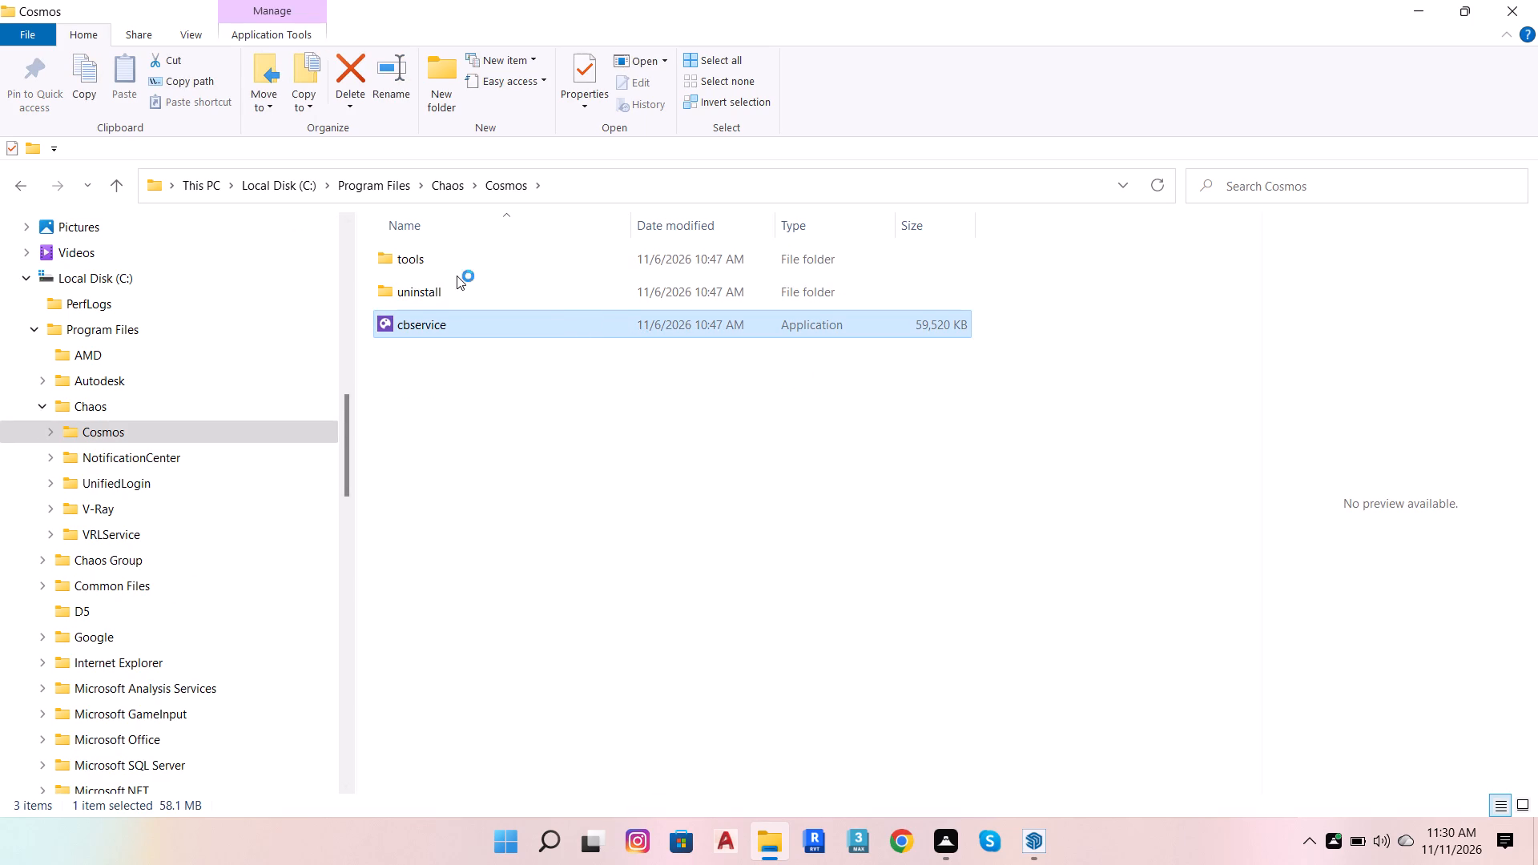
Examine the Chaos folder's V-Ray contents (Swarm 2 and V-Ray for SketchUp) and the Cosmos tools folder, and return to Program Files.
{"action": "left_click", "coordinate": [12, 180]}
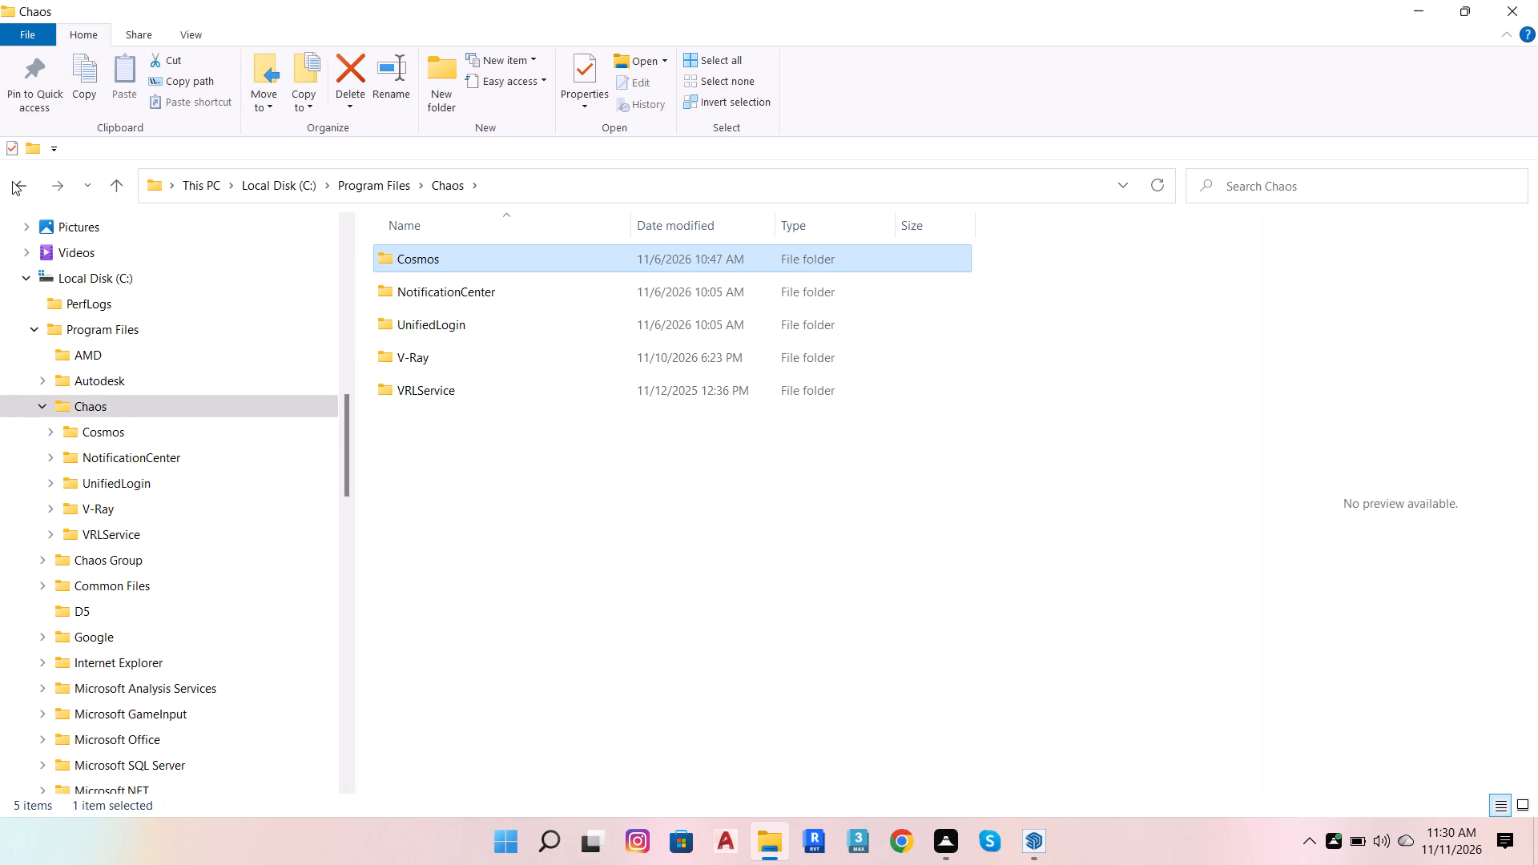
{"action": "double_click", "coordinate": [495, 366]}
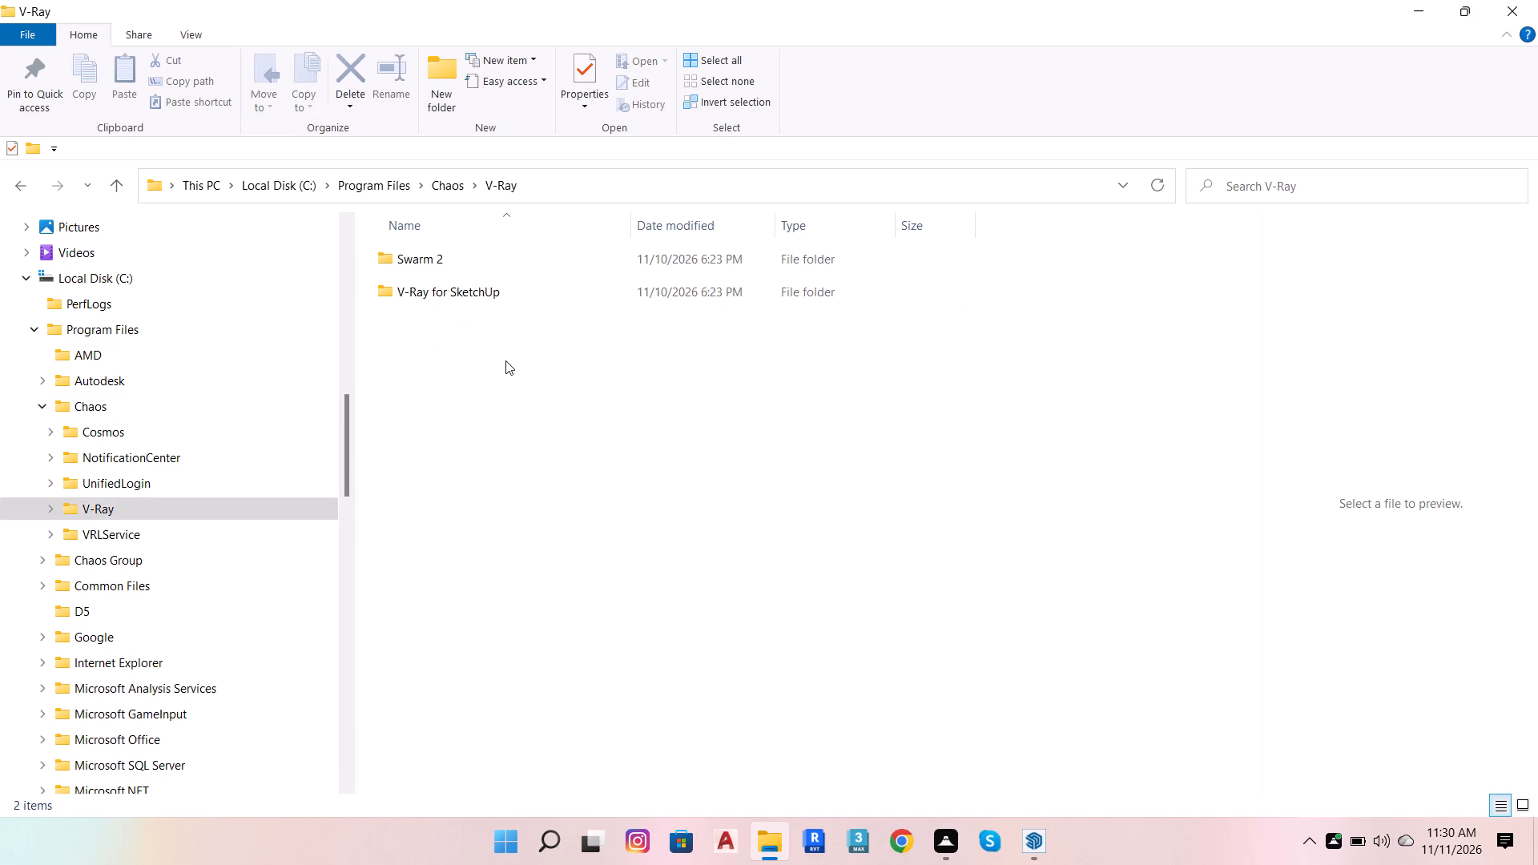
{"action": "double_click", "coordinate": [526, 264]}
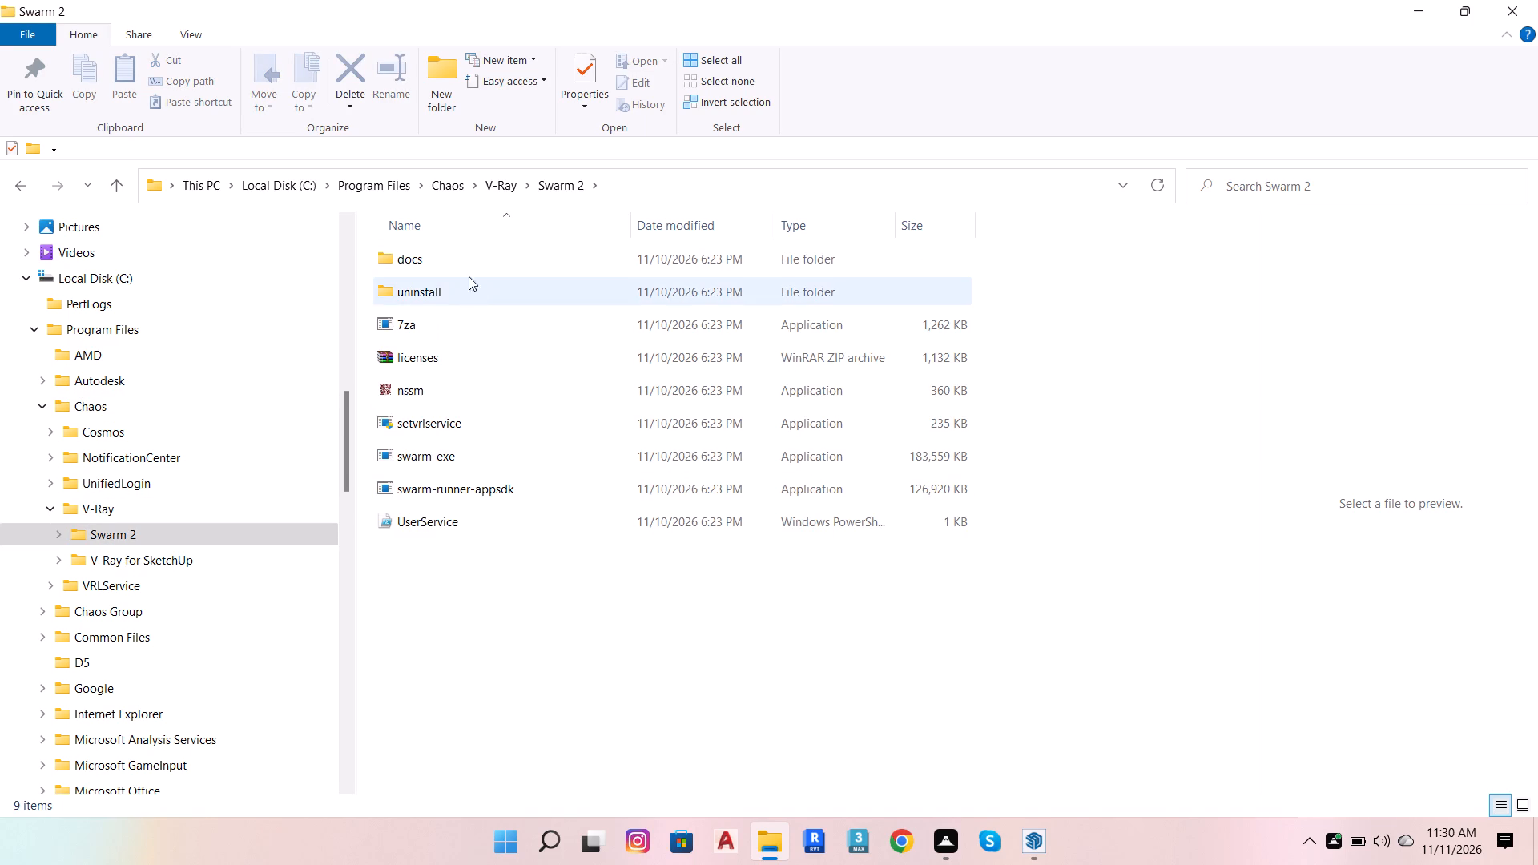
{"action": "double_click", "coordinate": [468, 244]}
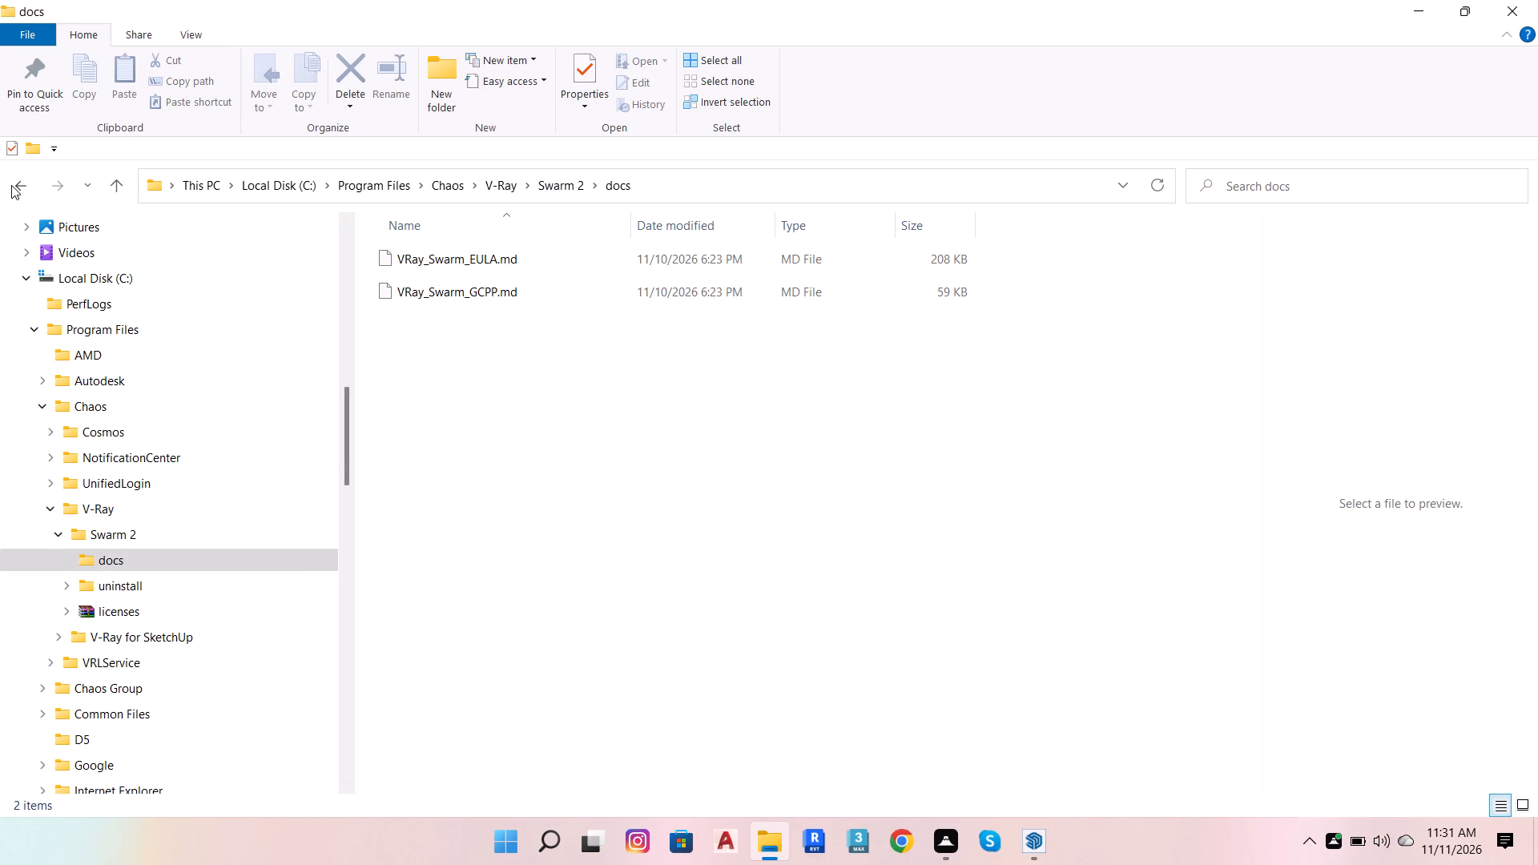
{"action": "double_click", "coordinate": [11, 185]}
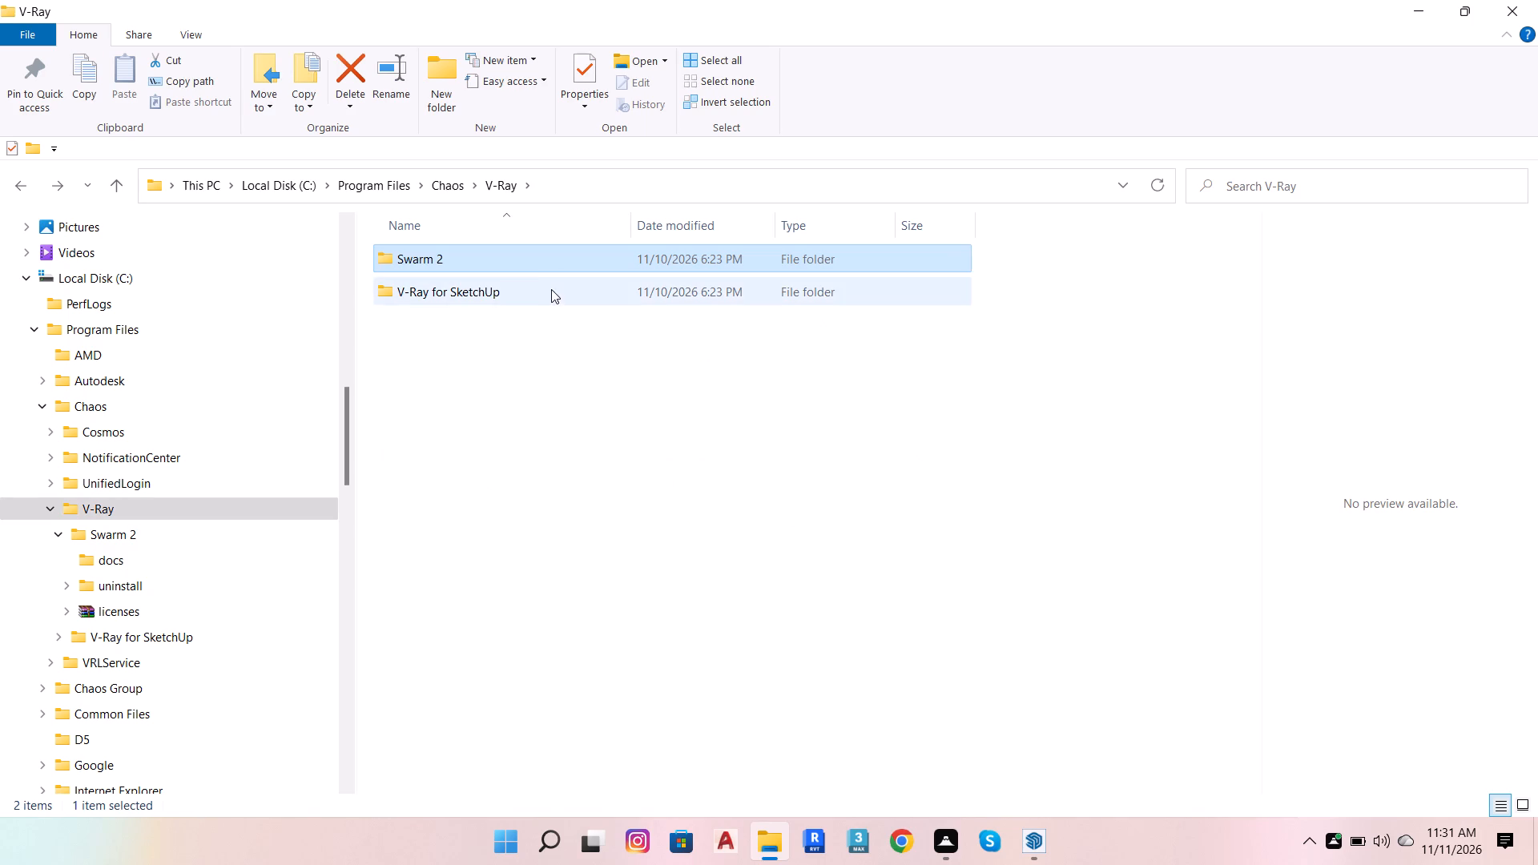
{"action": "double_click", "coordinate": [550, 292]}
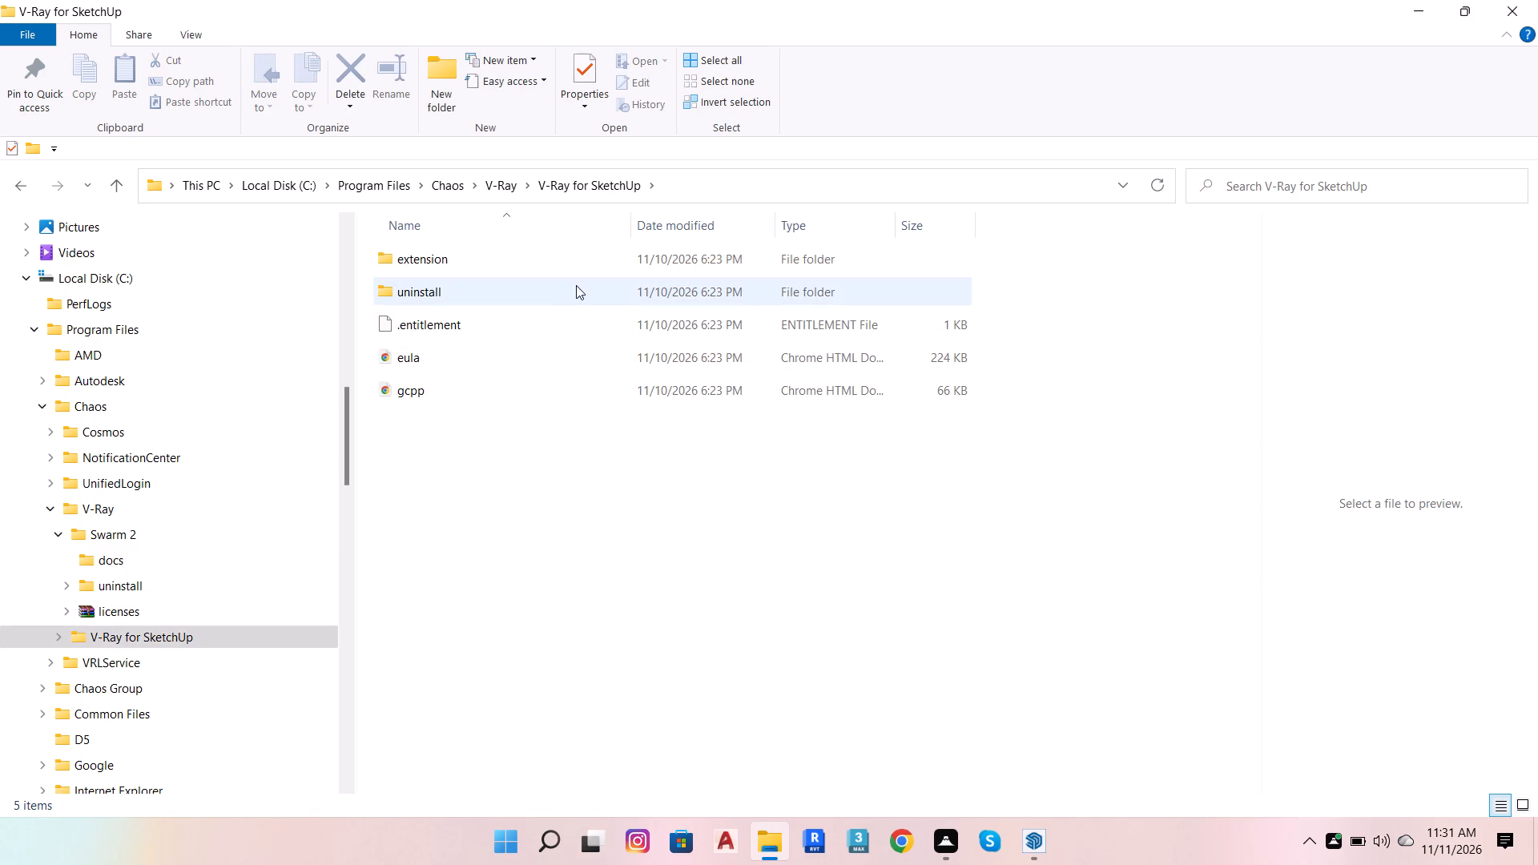
{"action": "double_click", "coordinate": [587, 268]}
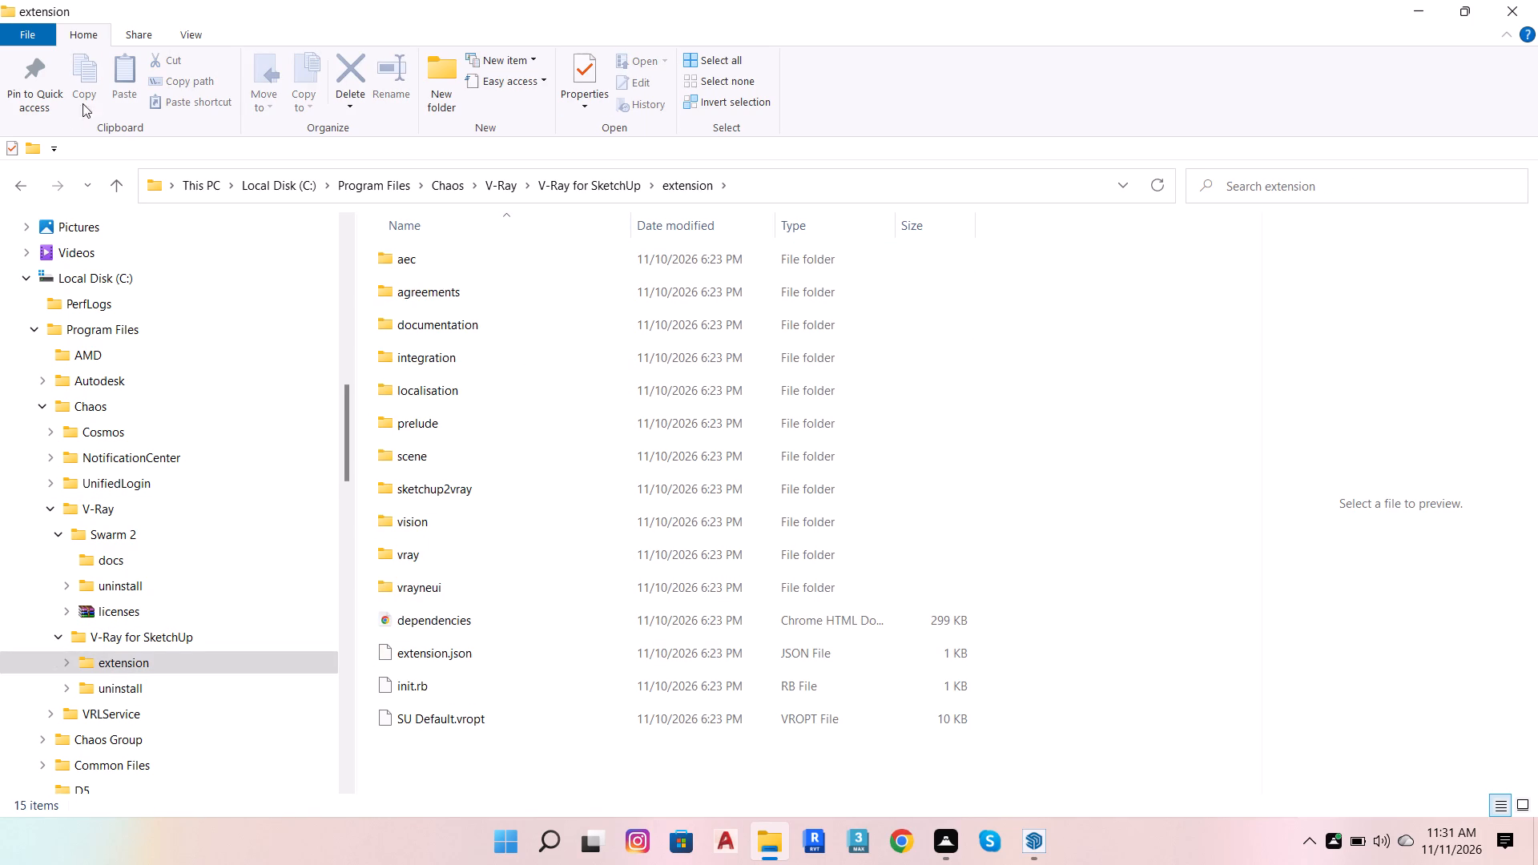
{"action": "double_click", "coordinate": [18, 185]}
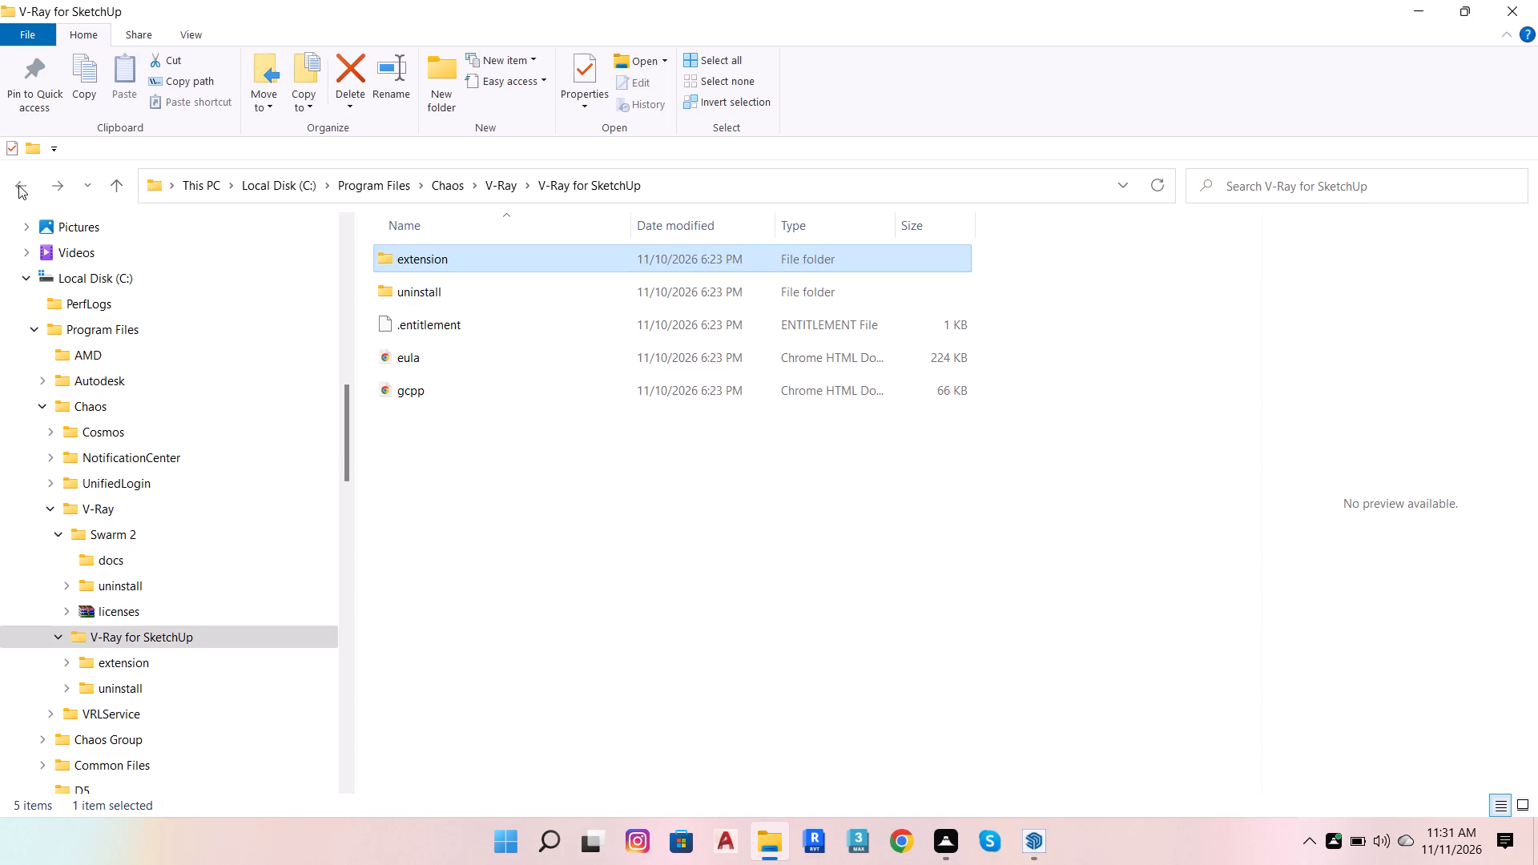
{"action": "left_click", "coordinate": [456, 253]}
{"action": "left_click", "coordinate": [456, 253]}
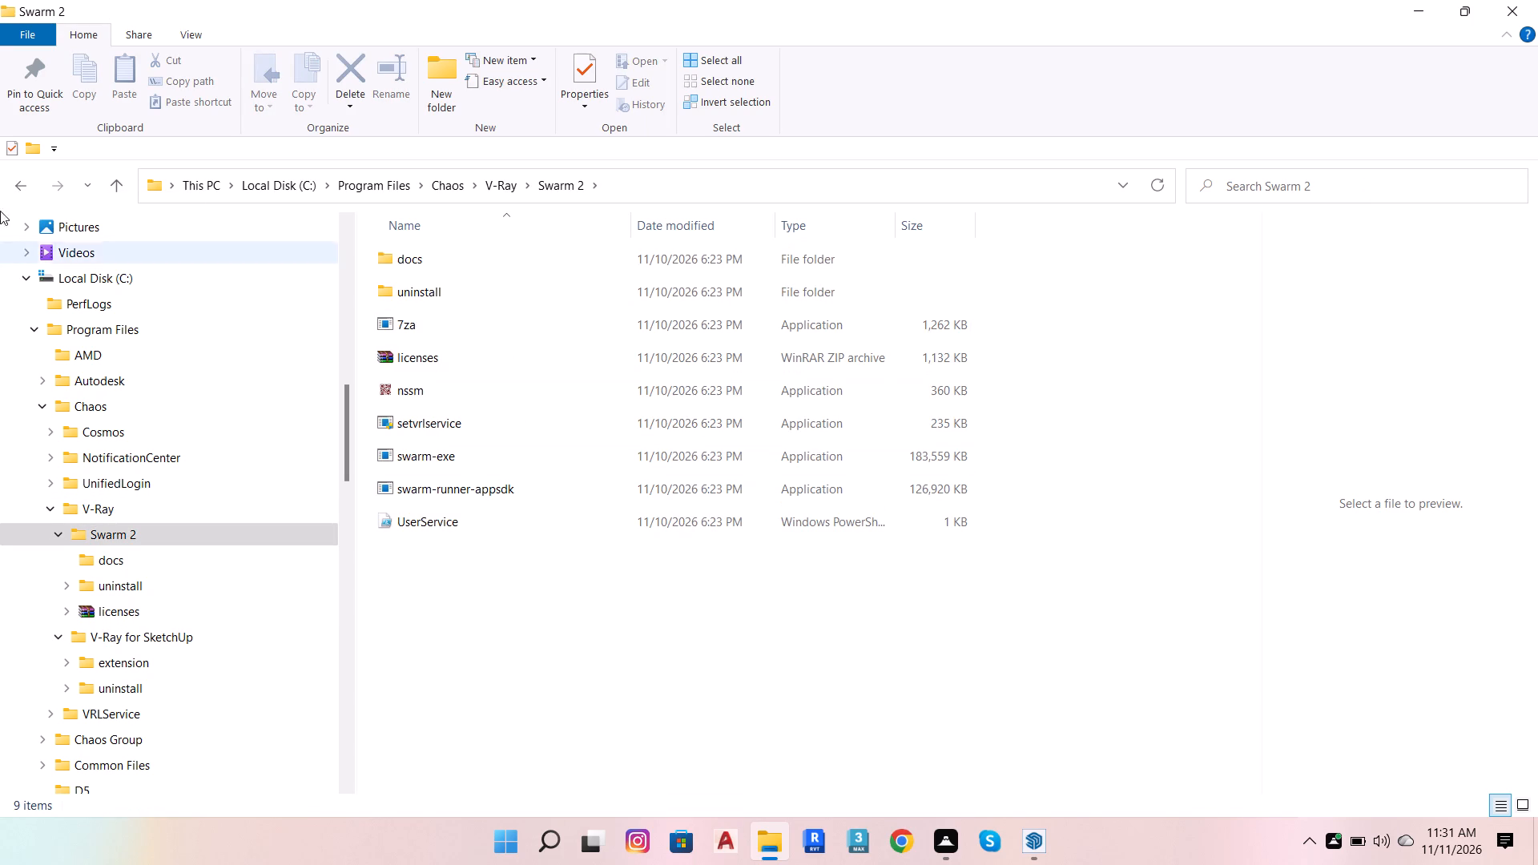
{"action": "left_click", "coordinate": [18, 184]}
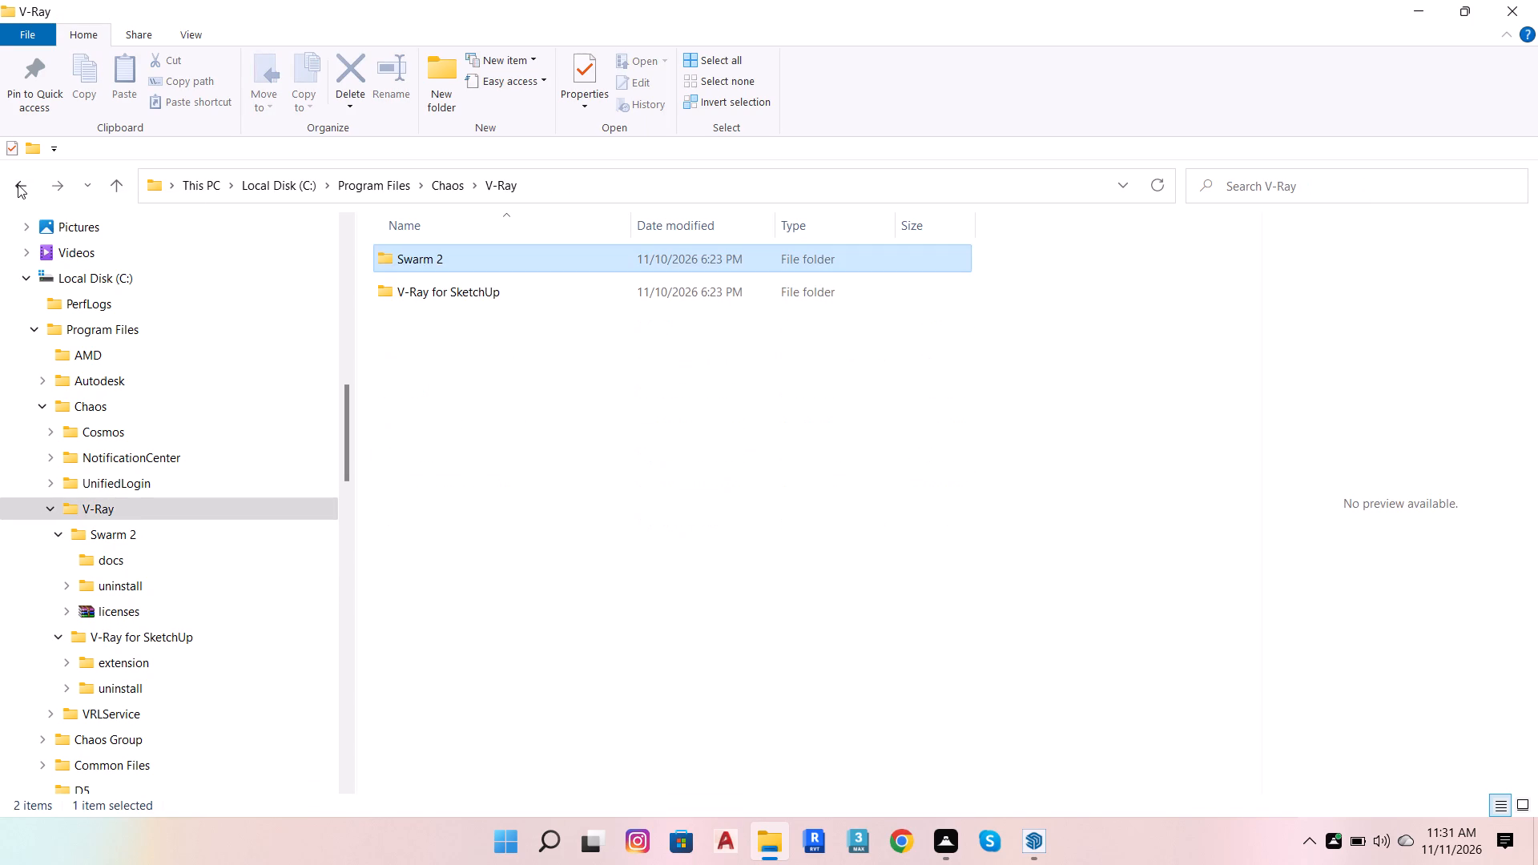
{"action": "left_click", "coordinate": [18, 183]}
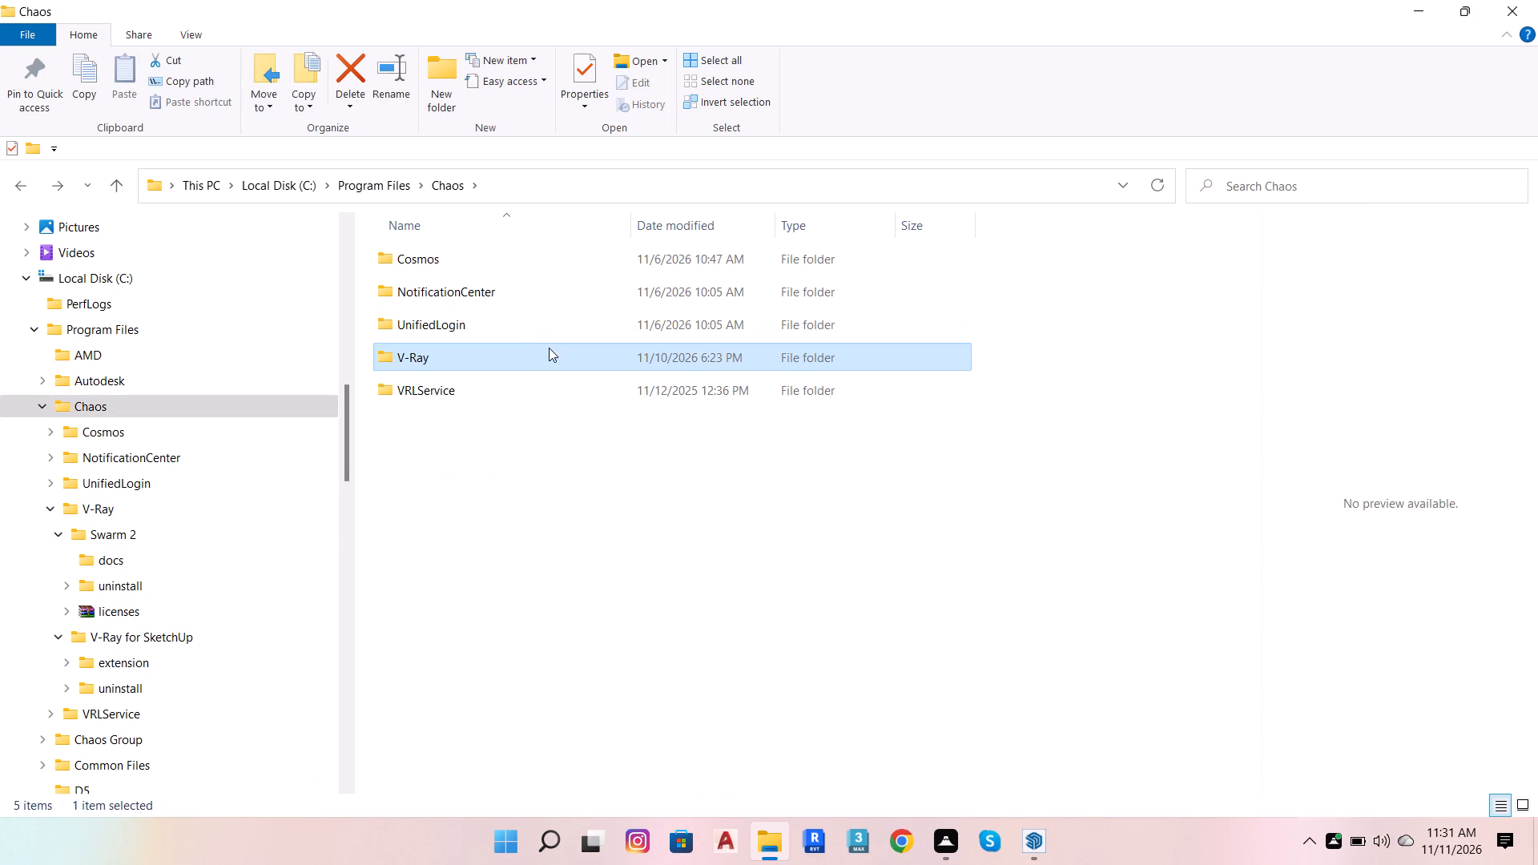
{"action": "double_click", "coordinate": [469, 267]}
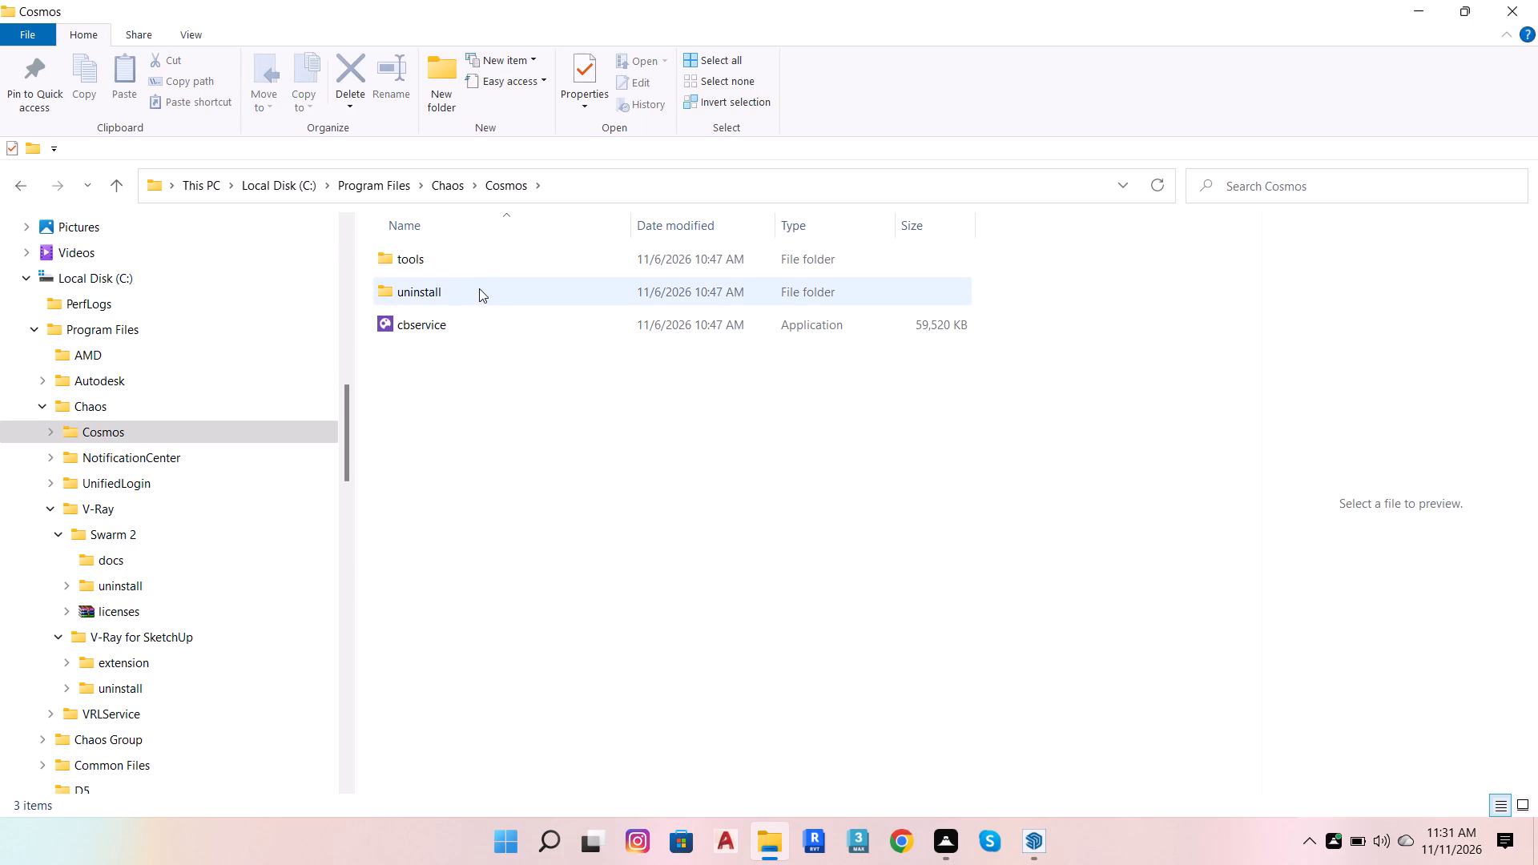
{"action": "double_click", "coordinate": [465, 258]}
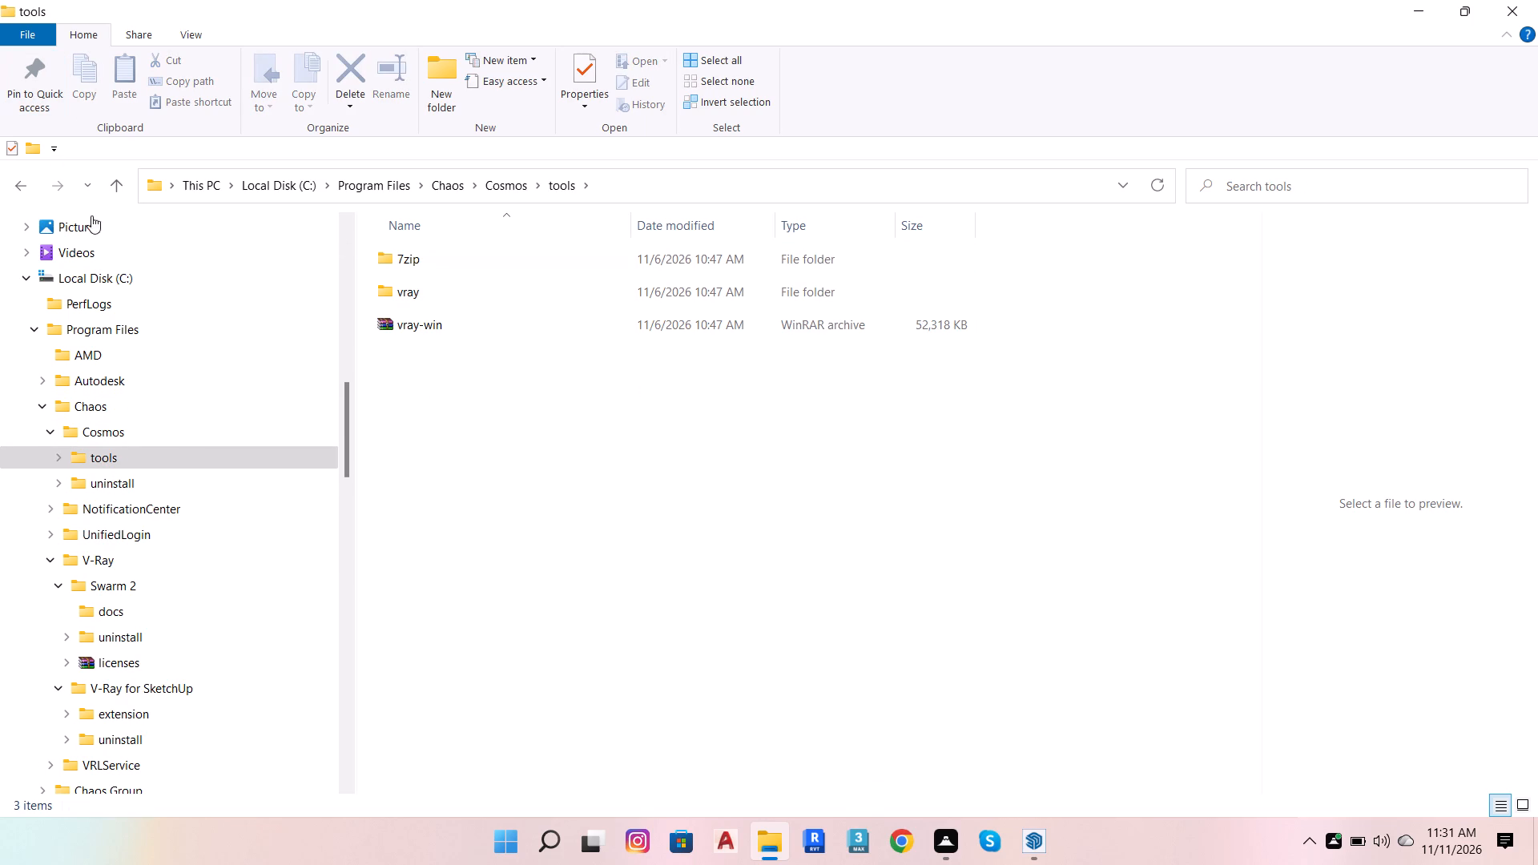
{"action": "double_click", "coordinate": [21, 183]}
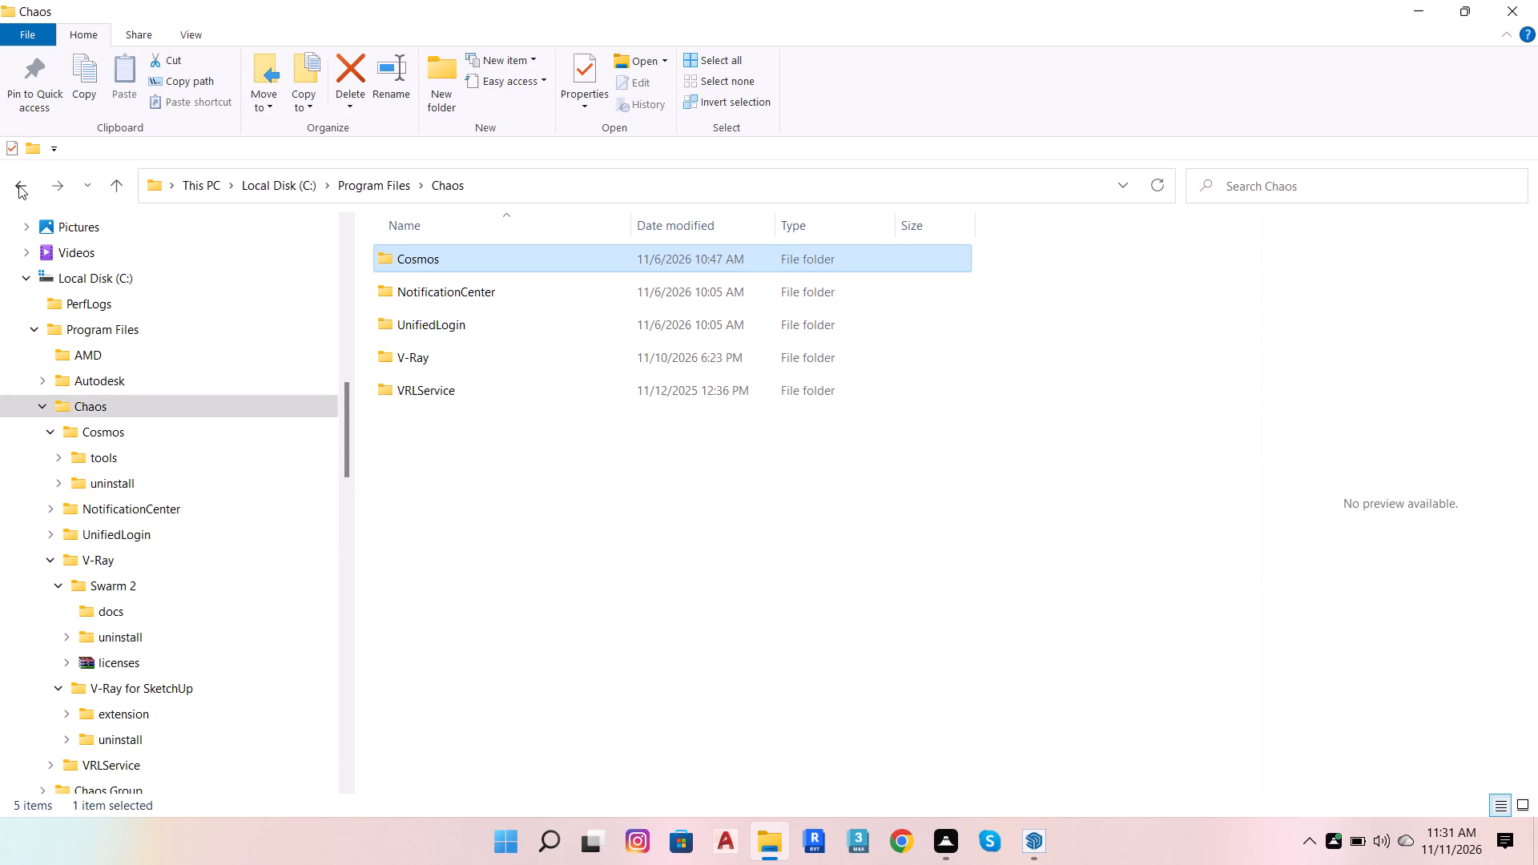
{"action": "left_click", "coordinate": [18, 185]}
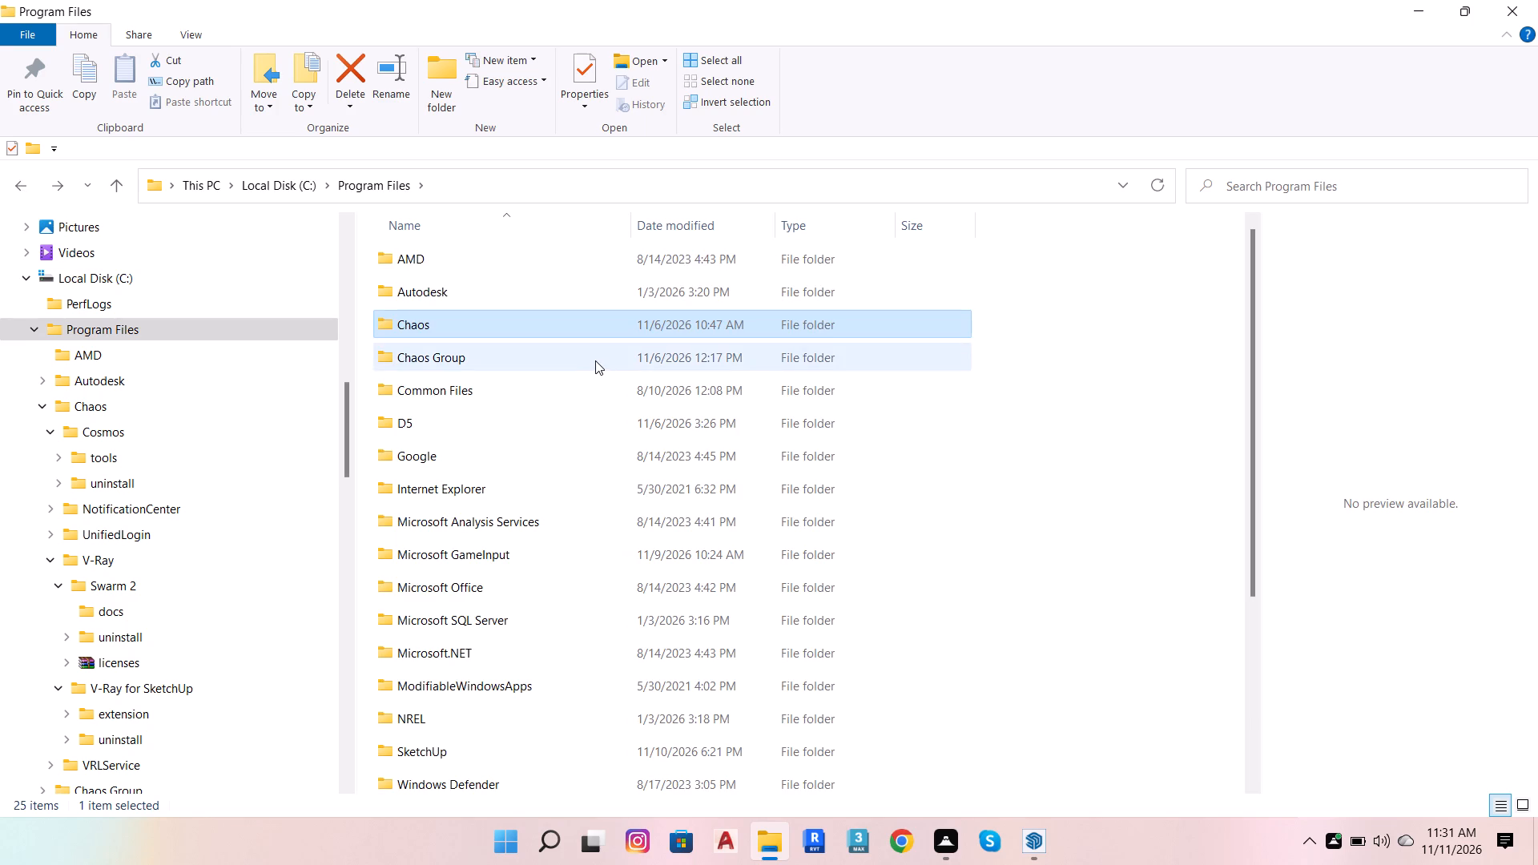
Examine the Swarm 1.4 folder inside Chaos Group > V-Ray, and return to Quick access.
{"action": "double_click", "coordinate": [595, 360]}
{"action": "double_click", "coordinate": [566, 265]}
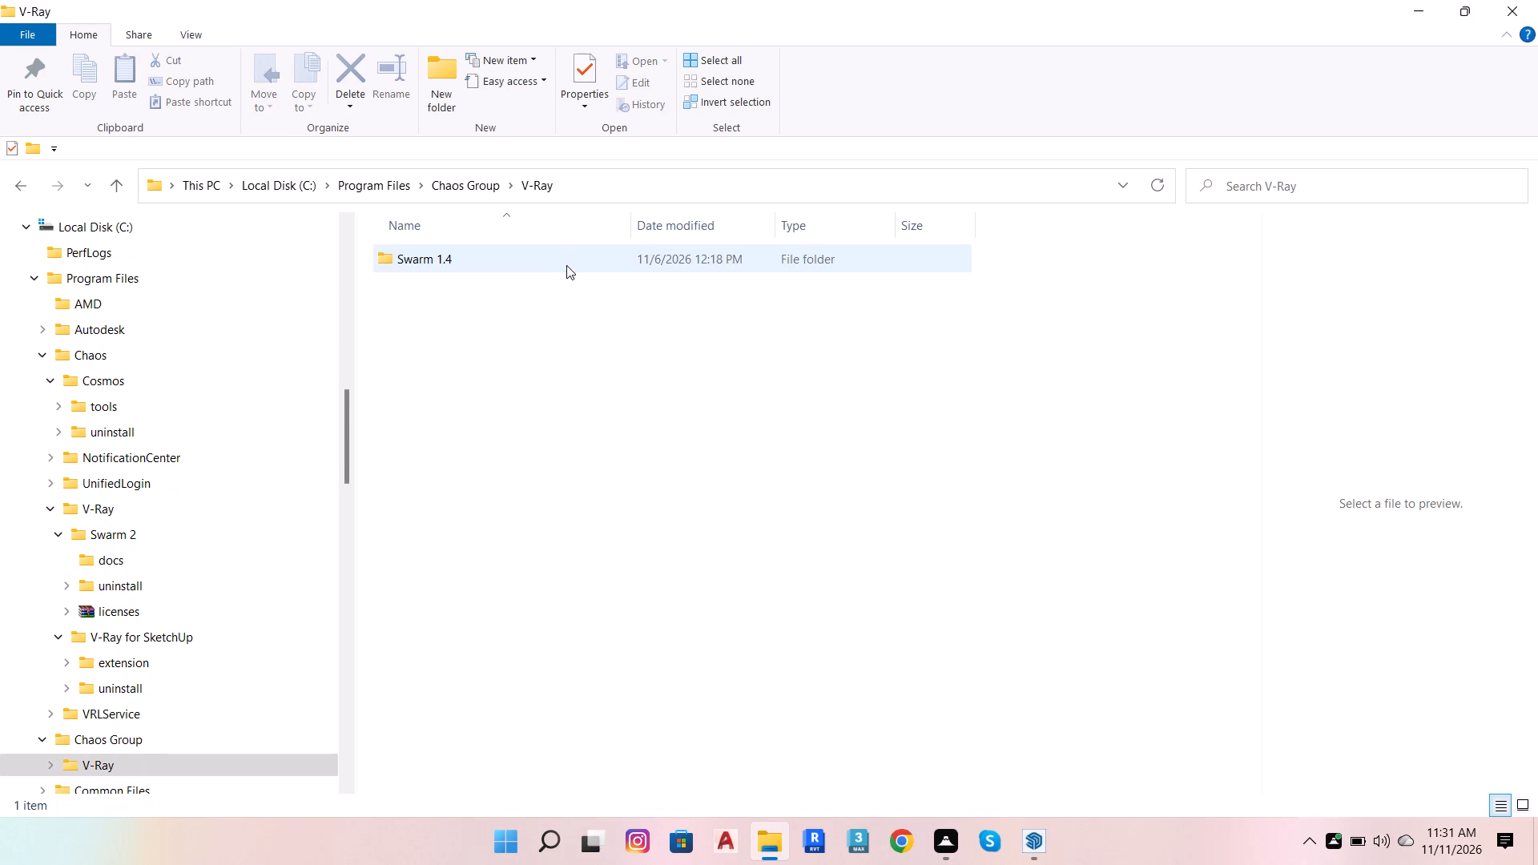
{"action": "double_click", "coordinate": [570, 262]}
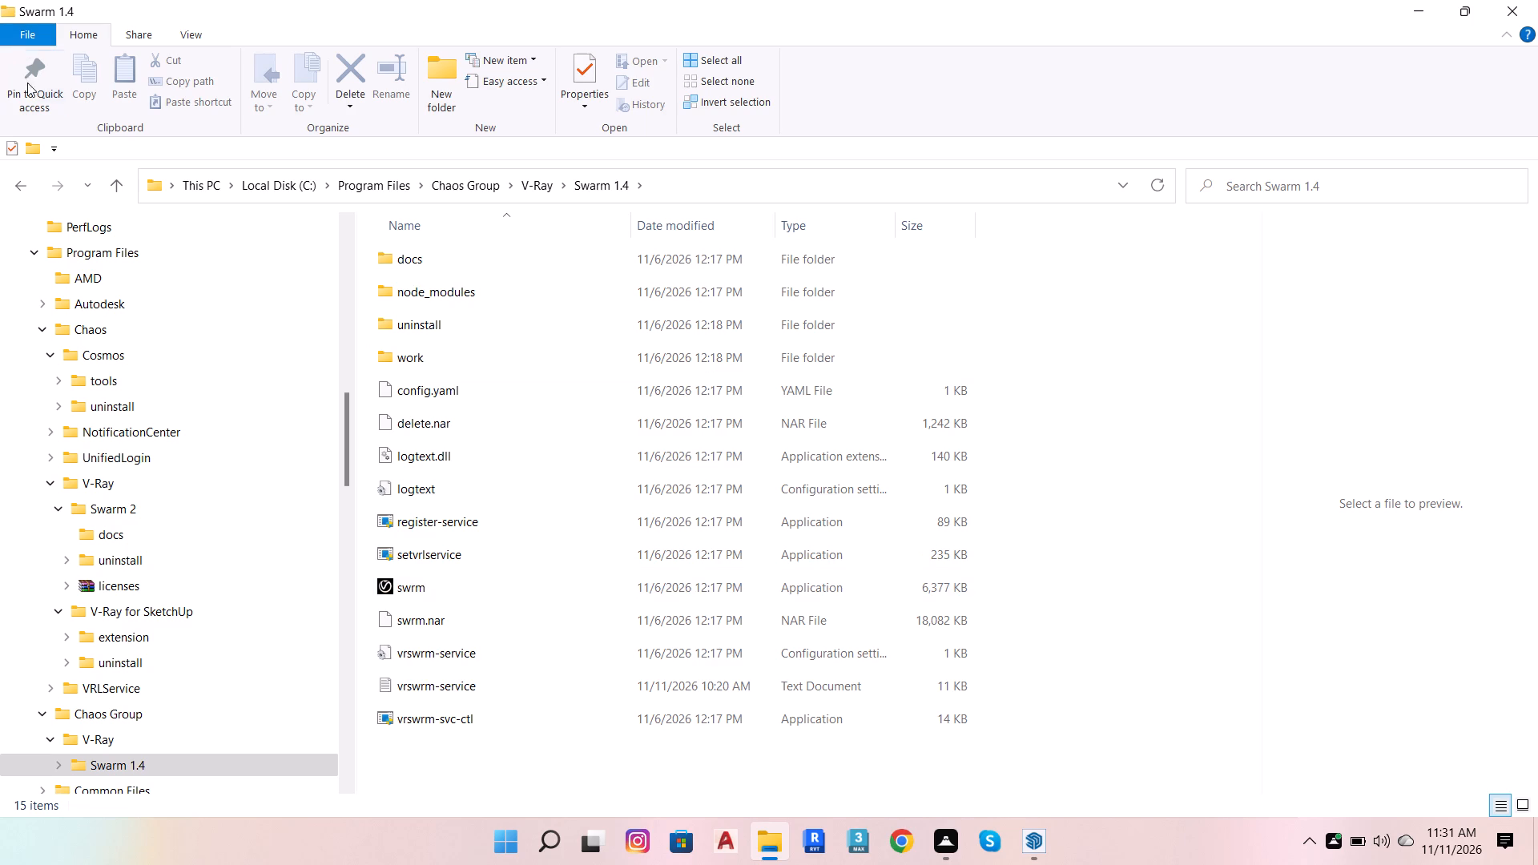
{"action": "triple_click", "coordinate": [26, 214]}
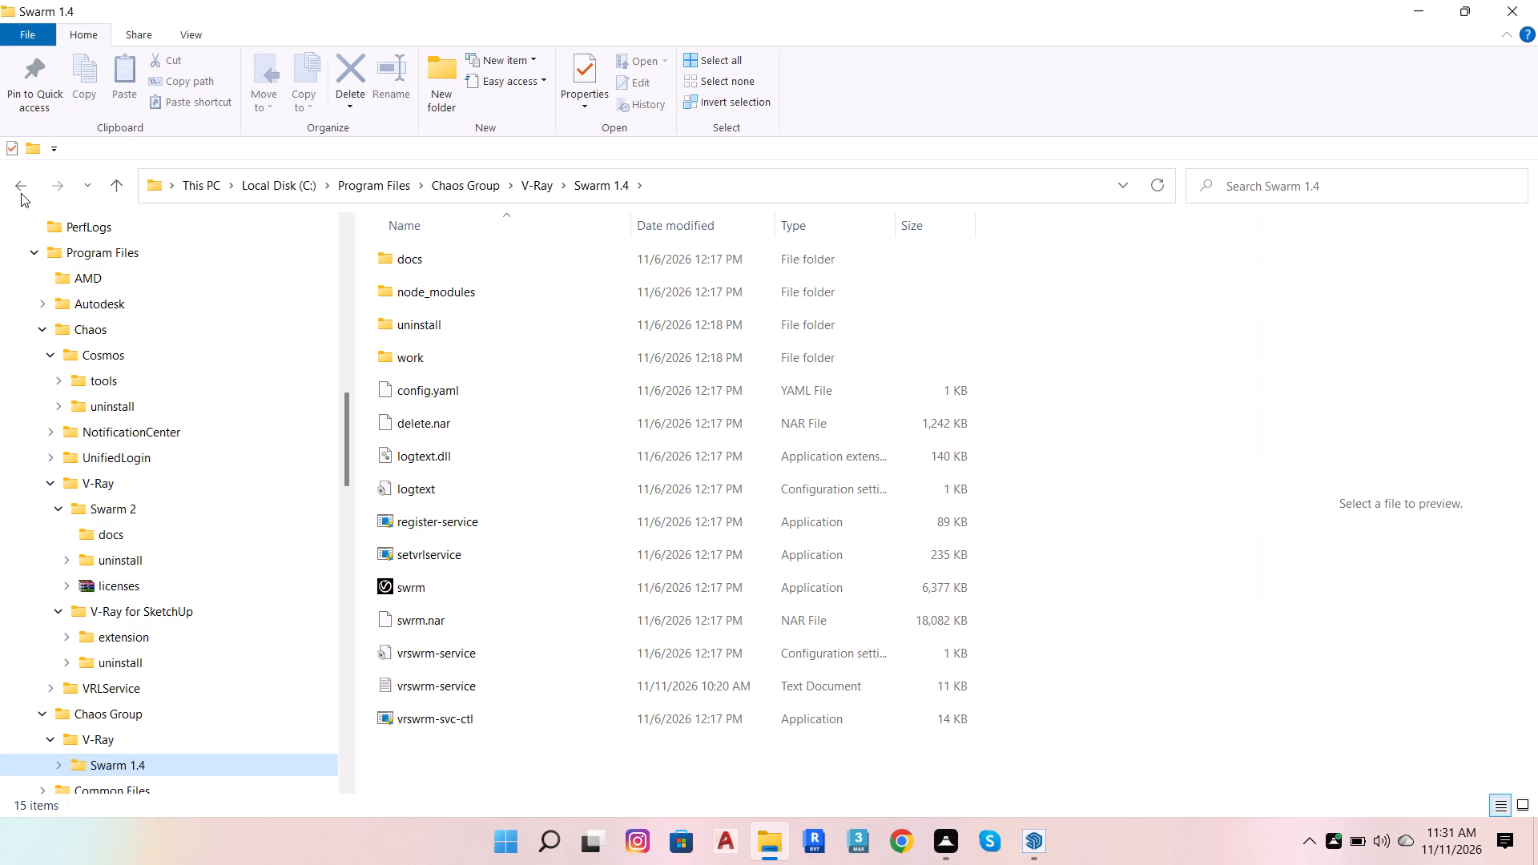
{"action": "triple_click", "coordinate": [21, 191]}
{"action": "triple_click", "coordinate": [21, 191]}
{"action": "double_click", "coordinate": [21, 191]}
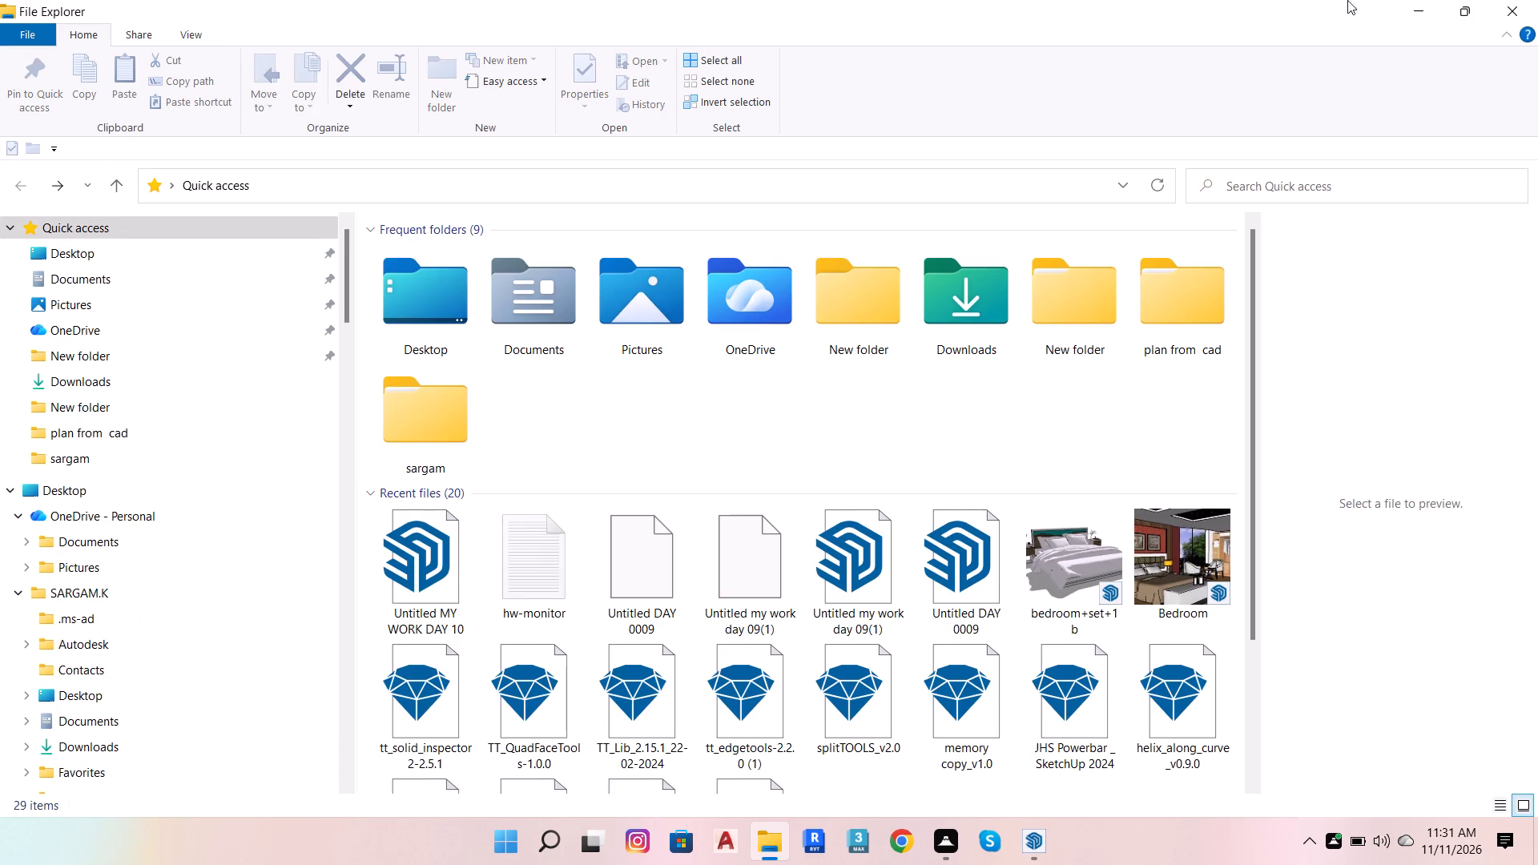
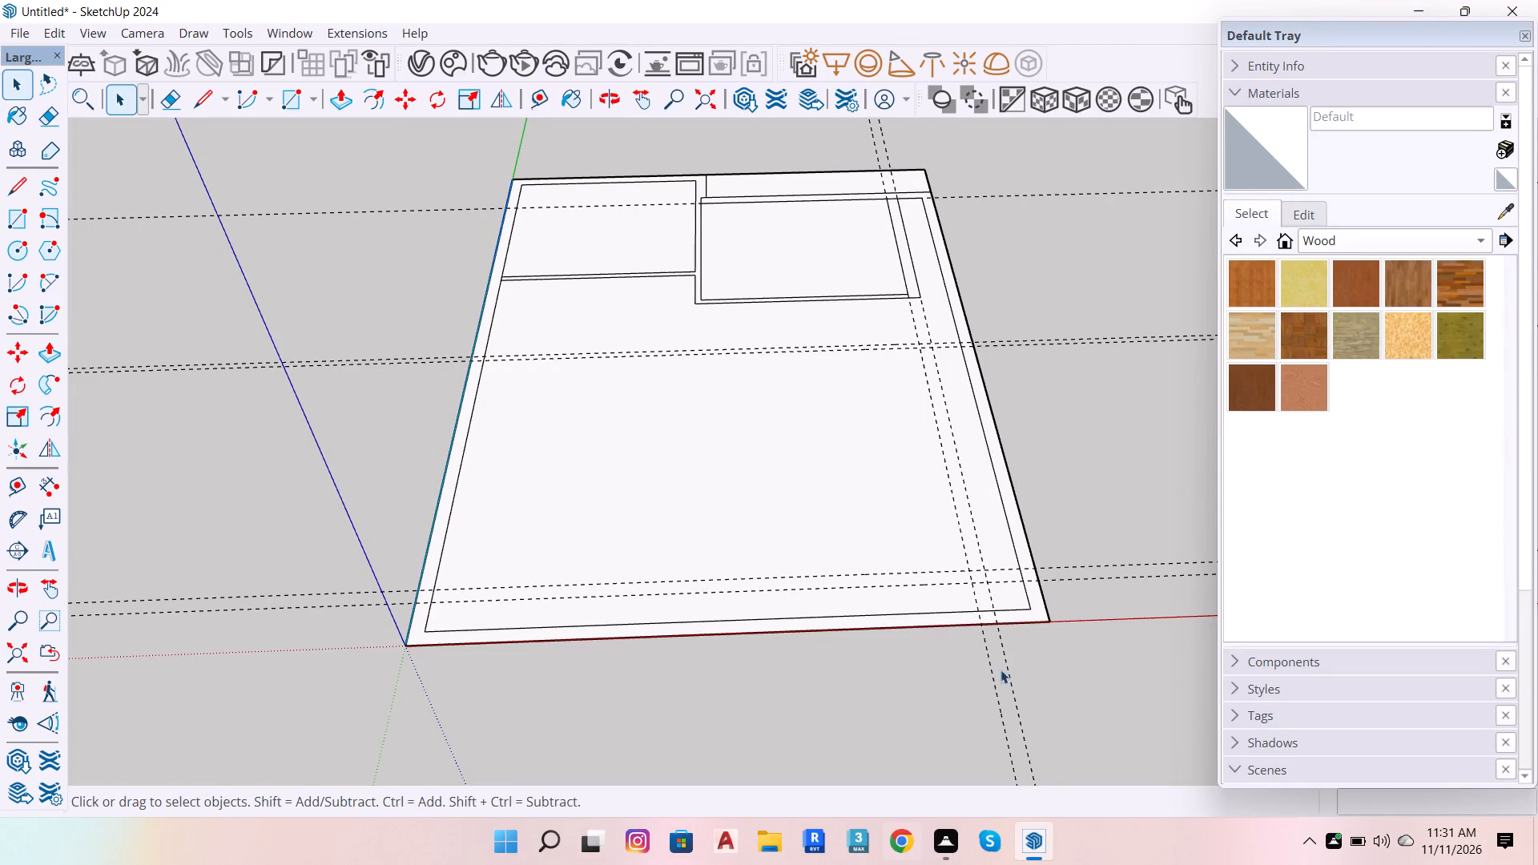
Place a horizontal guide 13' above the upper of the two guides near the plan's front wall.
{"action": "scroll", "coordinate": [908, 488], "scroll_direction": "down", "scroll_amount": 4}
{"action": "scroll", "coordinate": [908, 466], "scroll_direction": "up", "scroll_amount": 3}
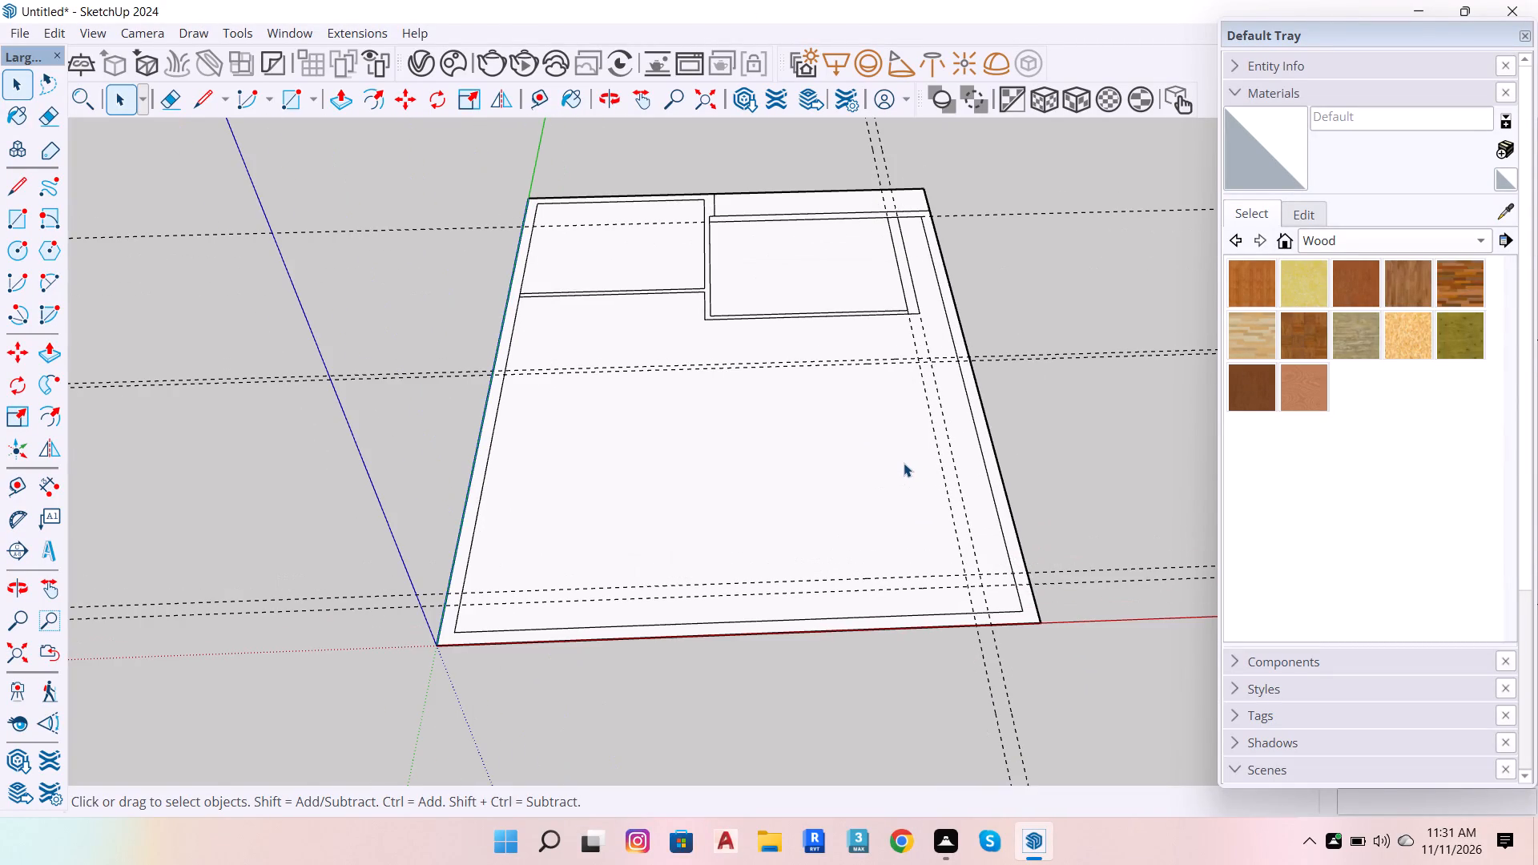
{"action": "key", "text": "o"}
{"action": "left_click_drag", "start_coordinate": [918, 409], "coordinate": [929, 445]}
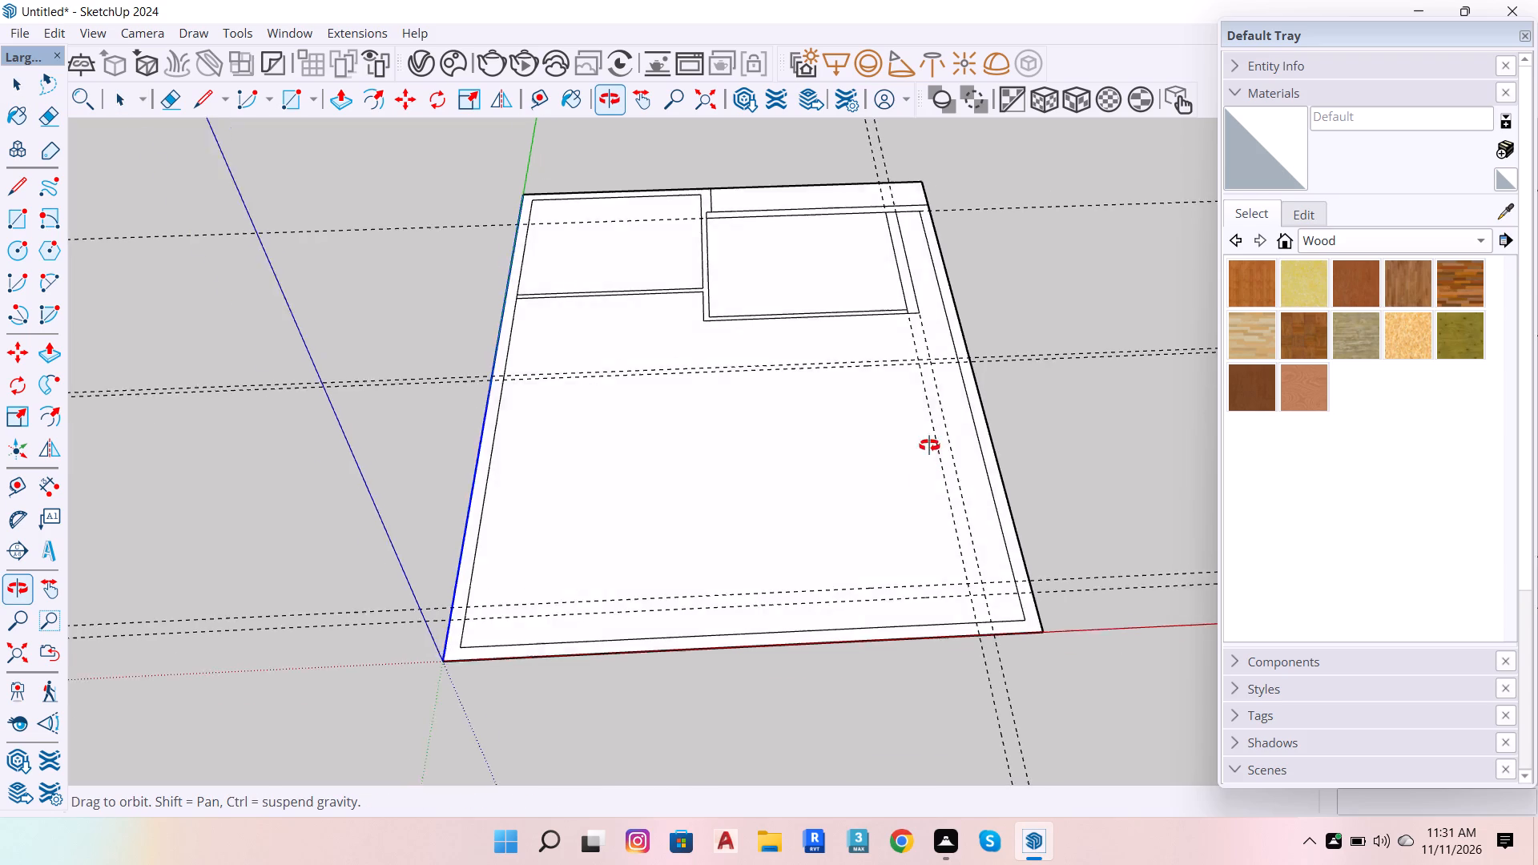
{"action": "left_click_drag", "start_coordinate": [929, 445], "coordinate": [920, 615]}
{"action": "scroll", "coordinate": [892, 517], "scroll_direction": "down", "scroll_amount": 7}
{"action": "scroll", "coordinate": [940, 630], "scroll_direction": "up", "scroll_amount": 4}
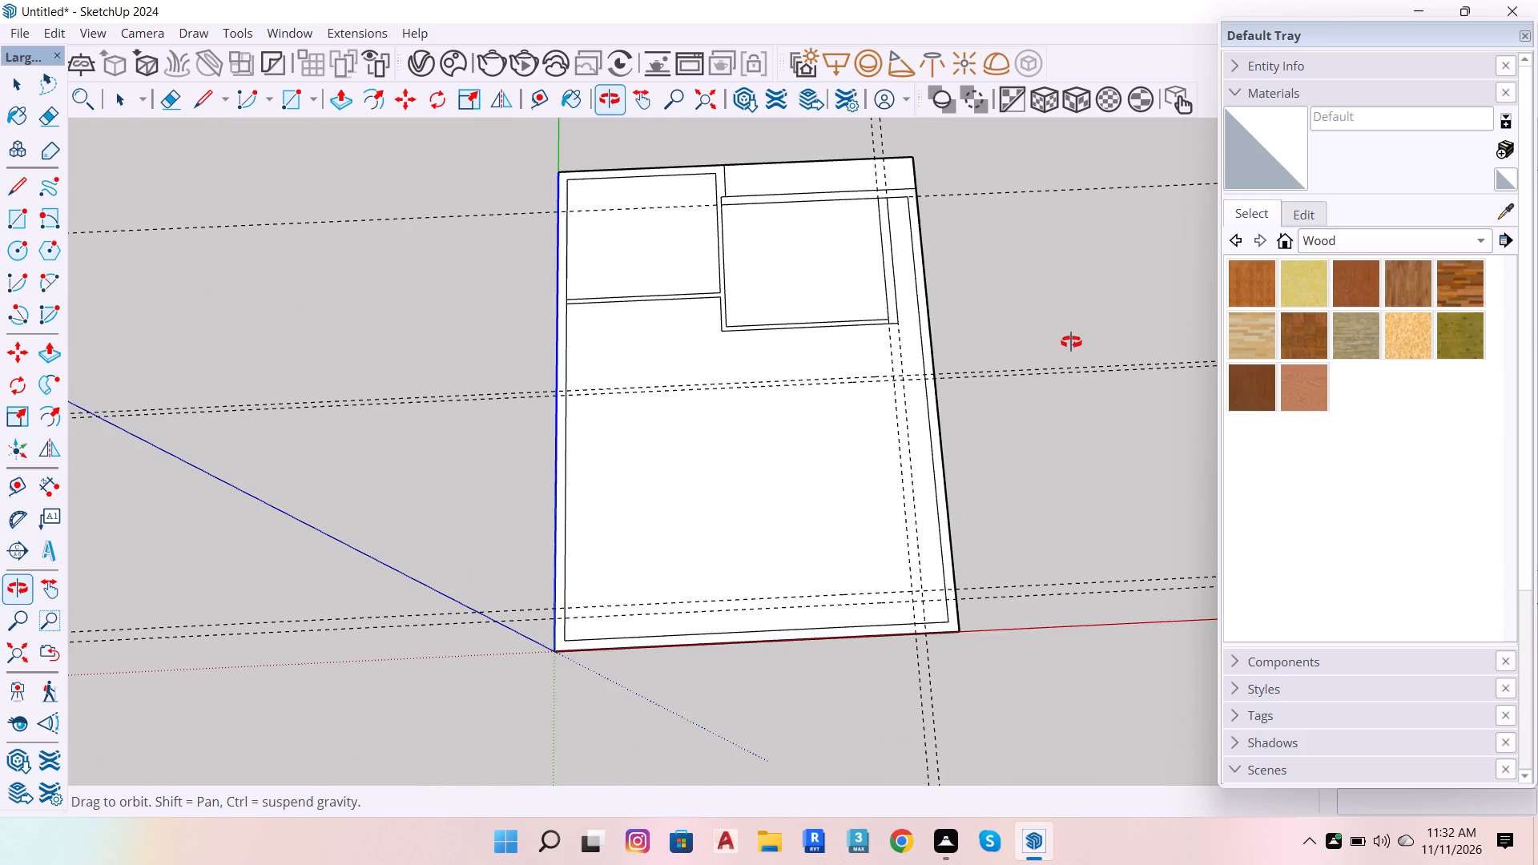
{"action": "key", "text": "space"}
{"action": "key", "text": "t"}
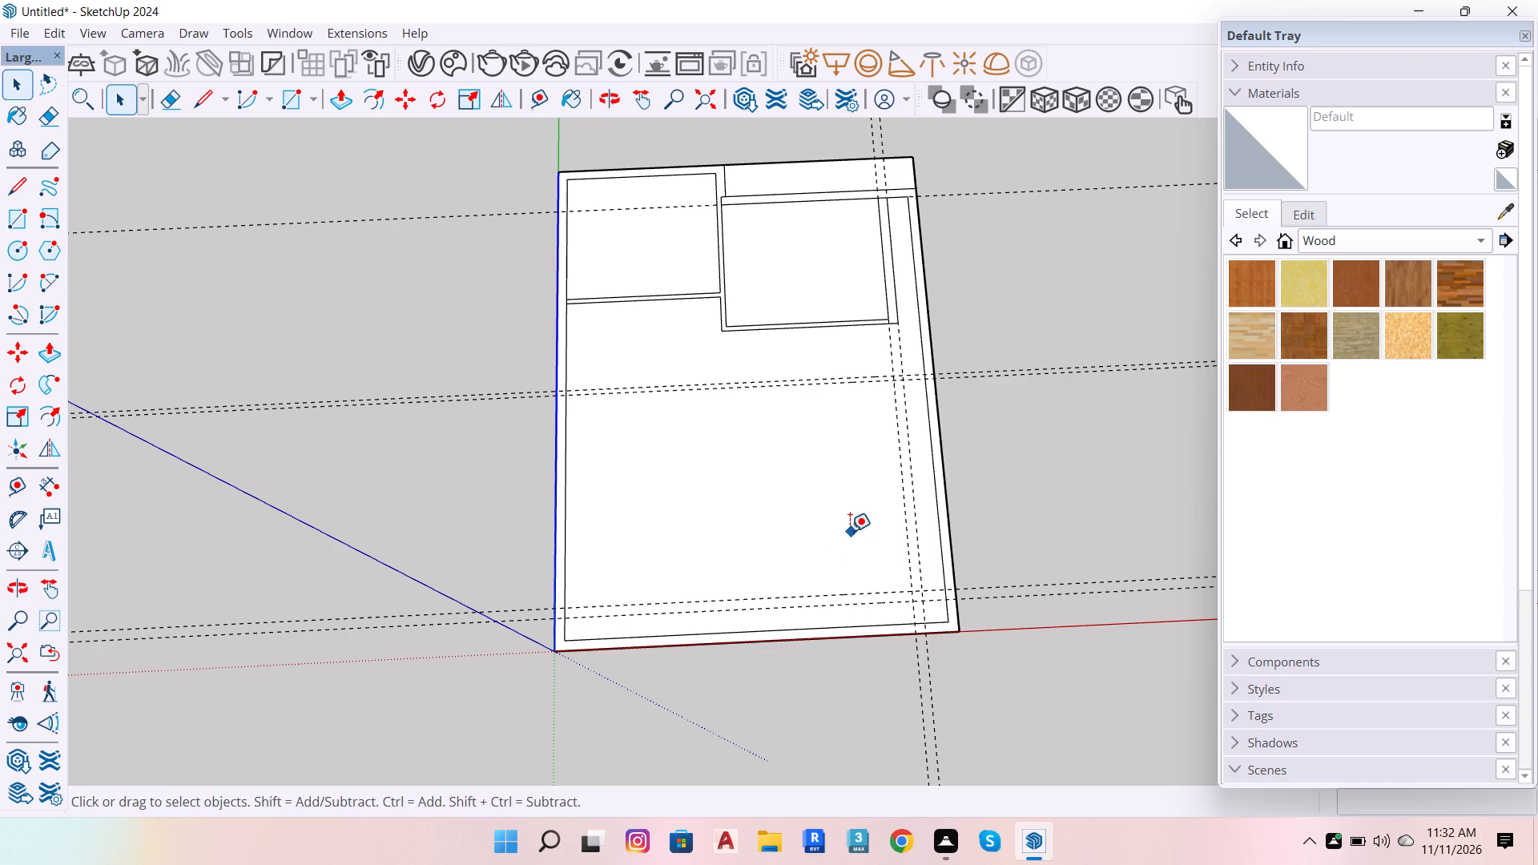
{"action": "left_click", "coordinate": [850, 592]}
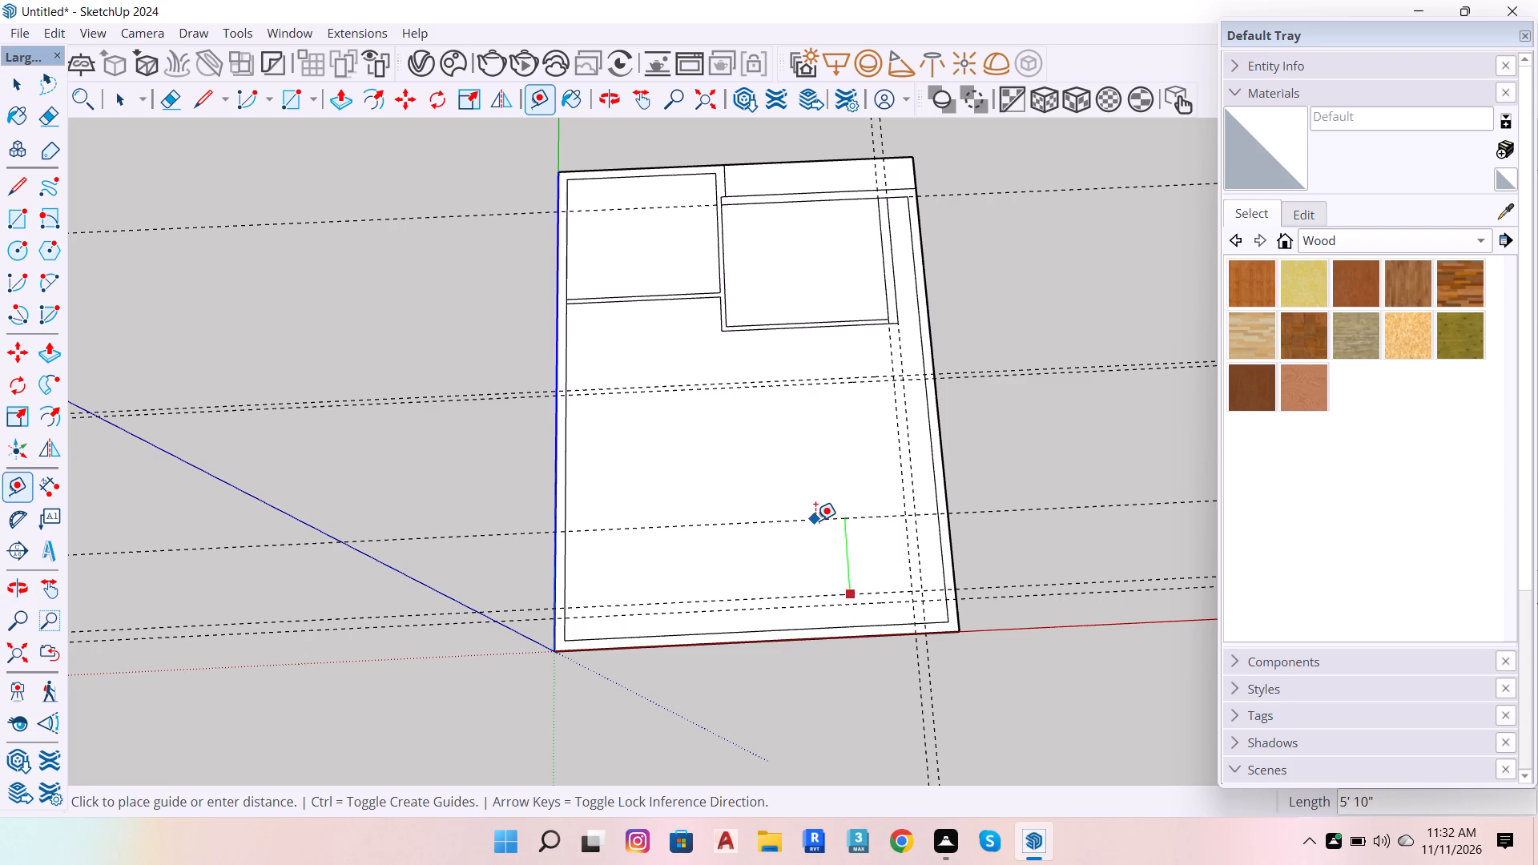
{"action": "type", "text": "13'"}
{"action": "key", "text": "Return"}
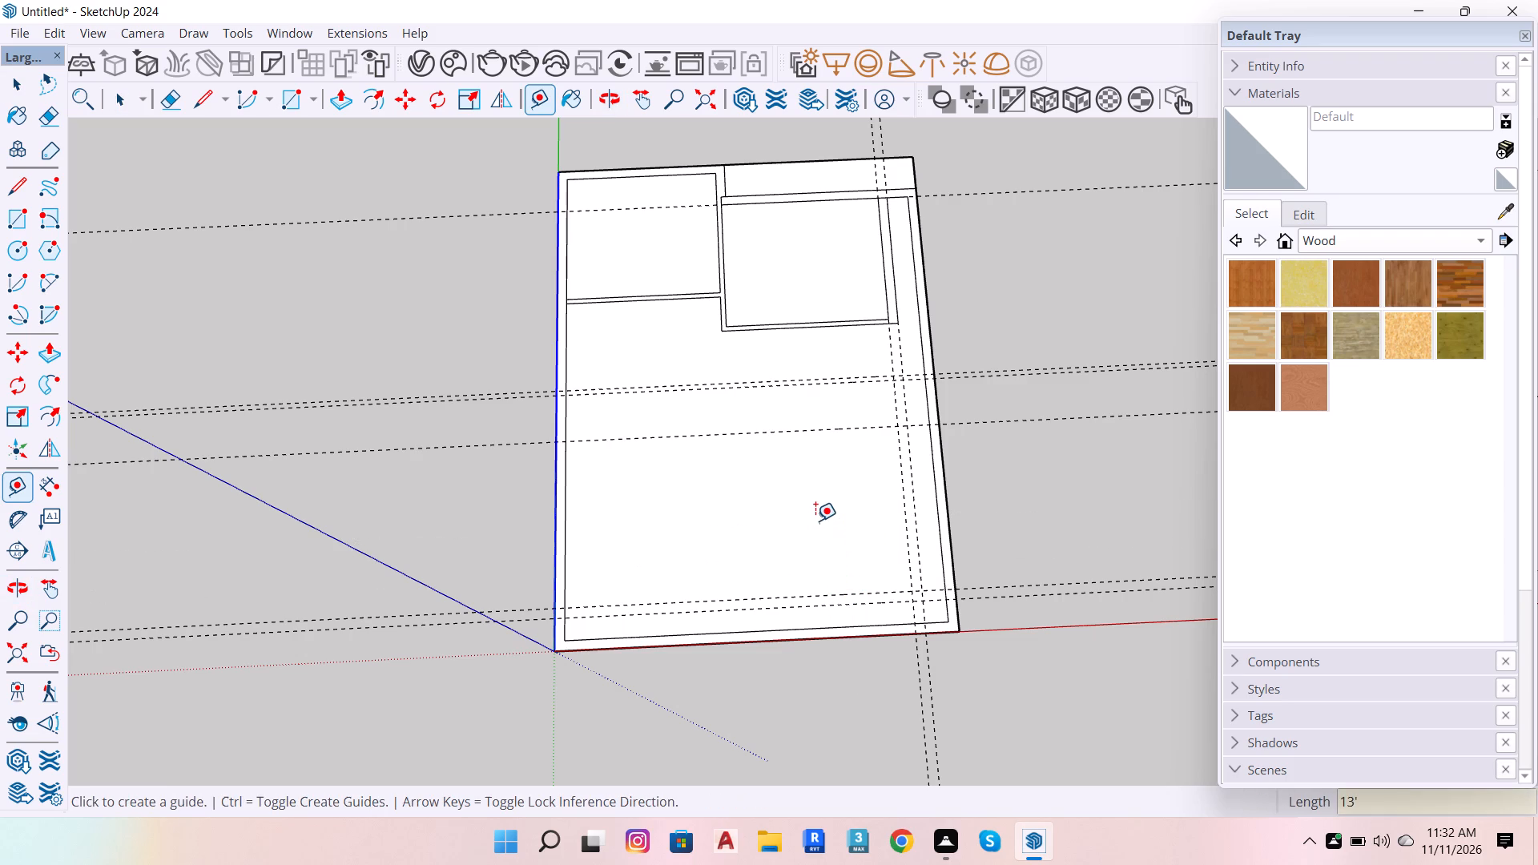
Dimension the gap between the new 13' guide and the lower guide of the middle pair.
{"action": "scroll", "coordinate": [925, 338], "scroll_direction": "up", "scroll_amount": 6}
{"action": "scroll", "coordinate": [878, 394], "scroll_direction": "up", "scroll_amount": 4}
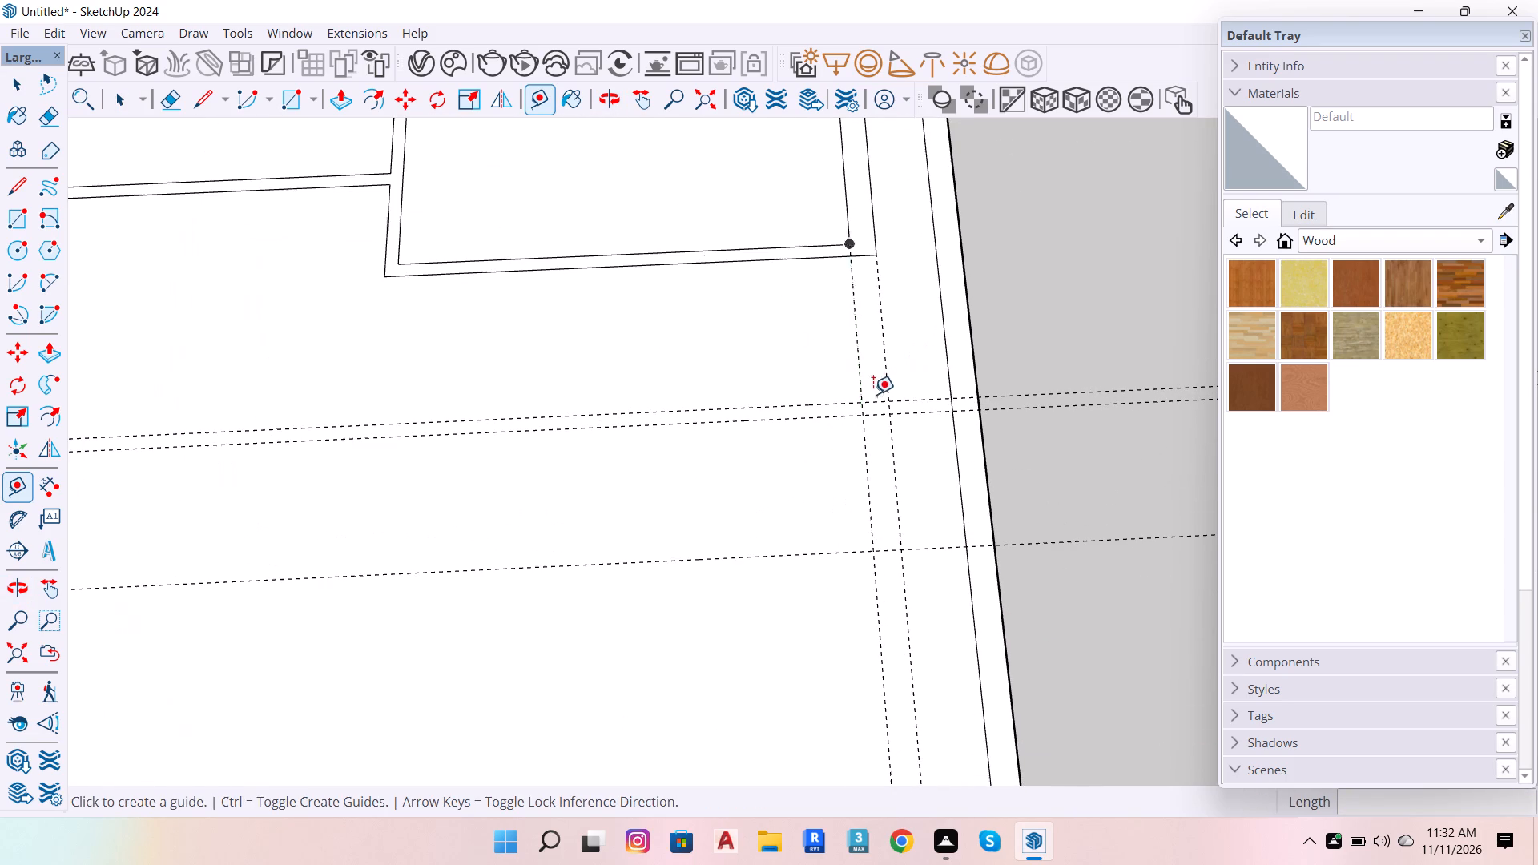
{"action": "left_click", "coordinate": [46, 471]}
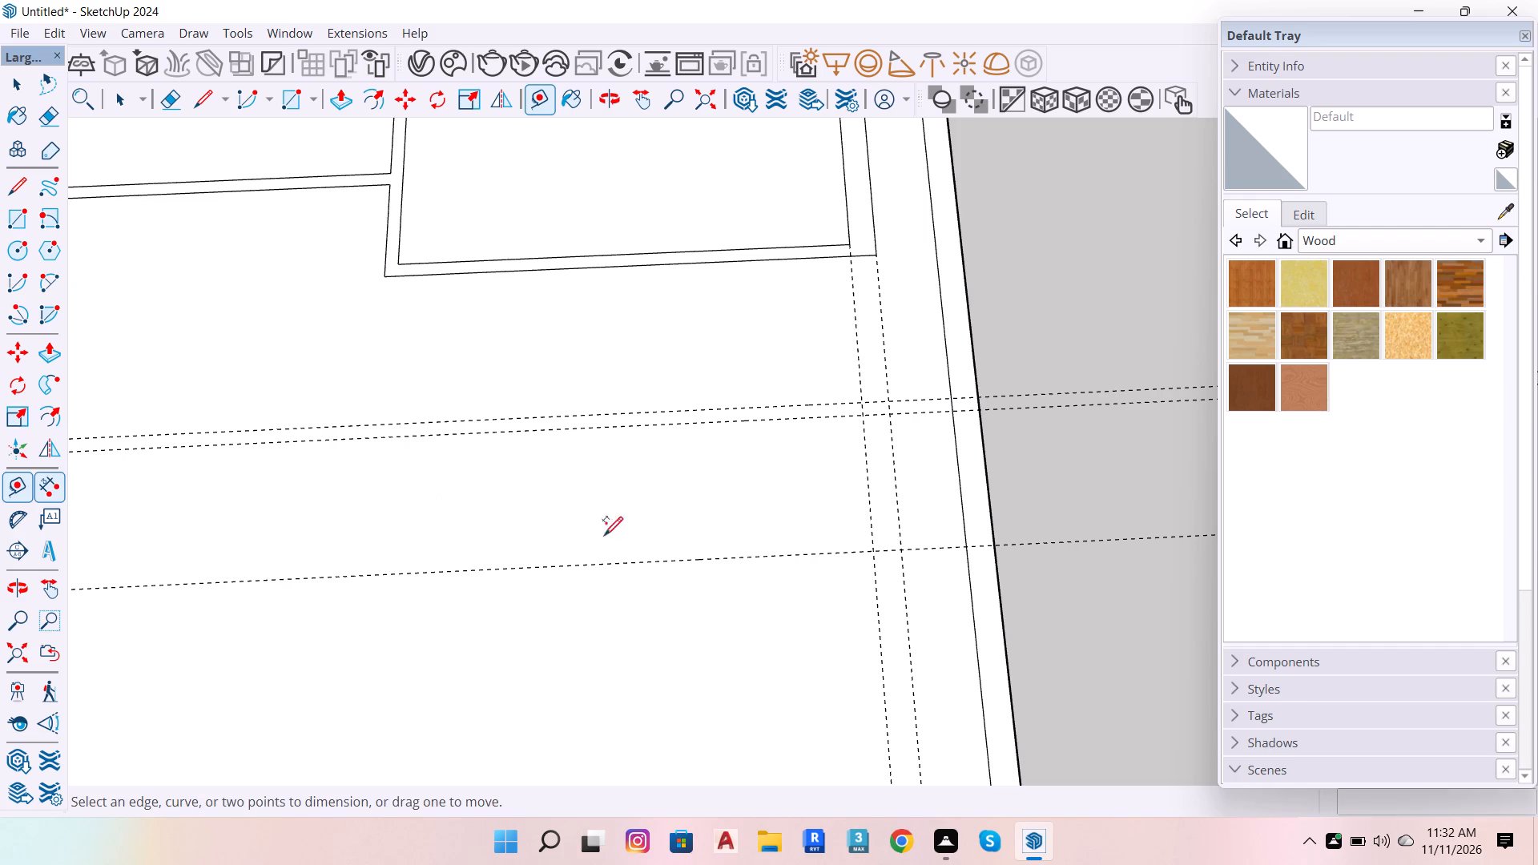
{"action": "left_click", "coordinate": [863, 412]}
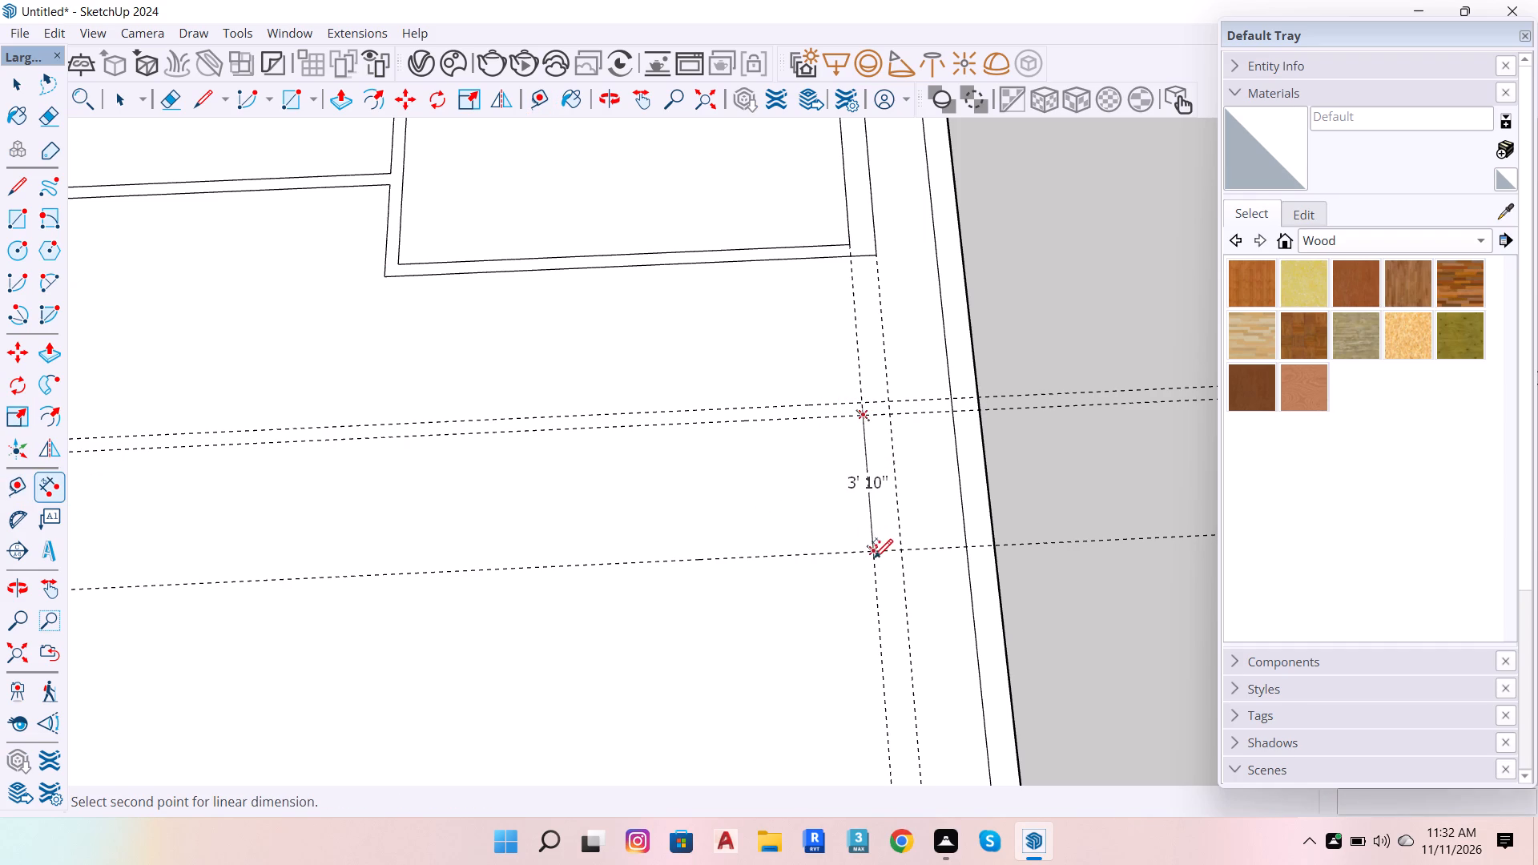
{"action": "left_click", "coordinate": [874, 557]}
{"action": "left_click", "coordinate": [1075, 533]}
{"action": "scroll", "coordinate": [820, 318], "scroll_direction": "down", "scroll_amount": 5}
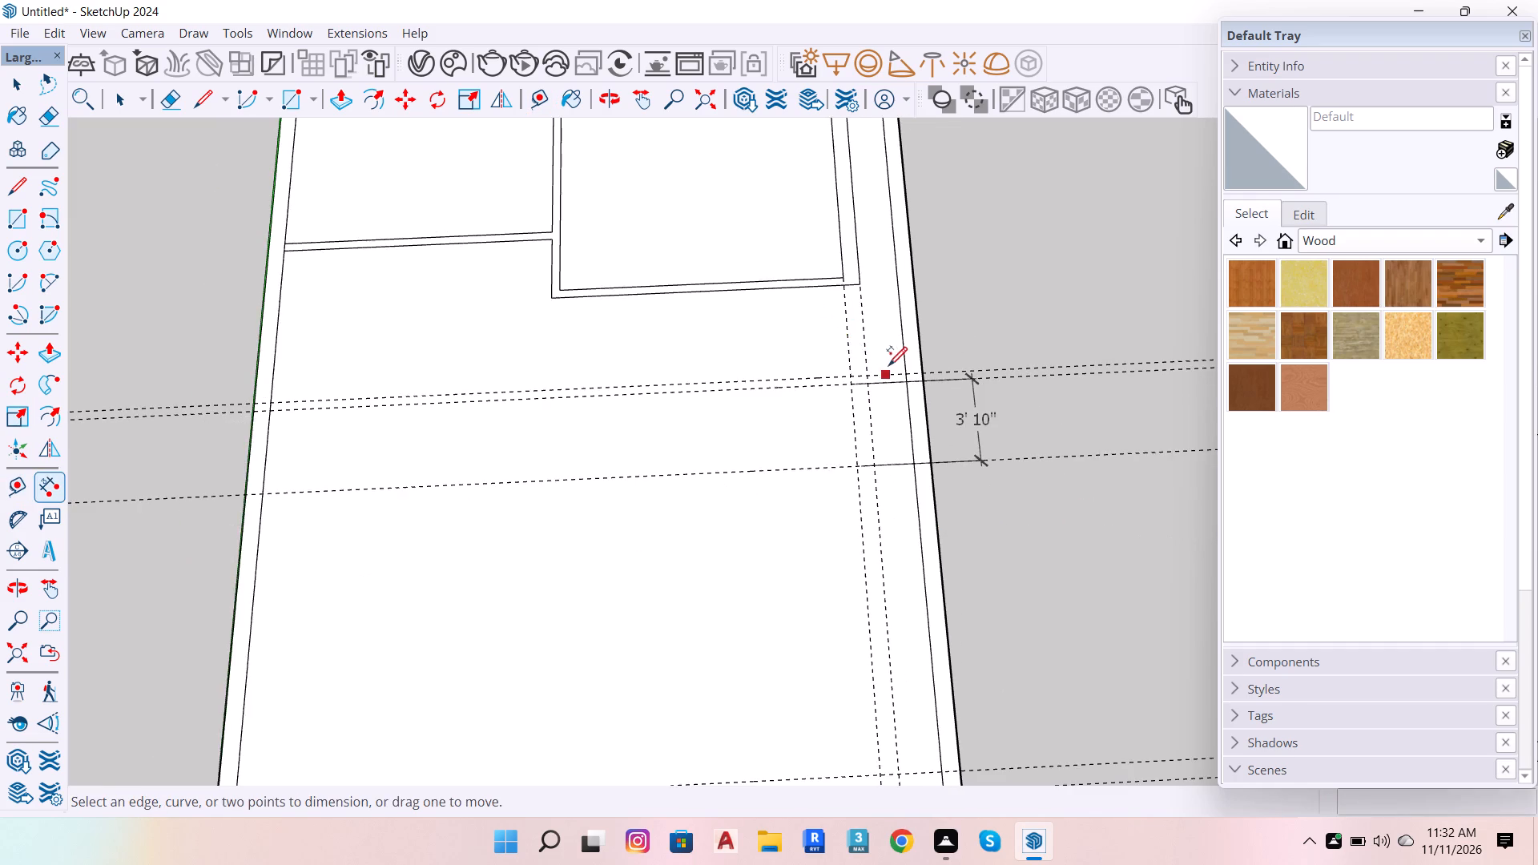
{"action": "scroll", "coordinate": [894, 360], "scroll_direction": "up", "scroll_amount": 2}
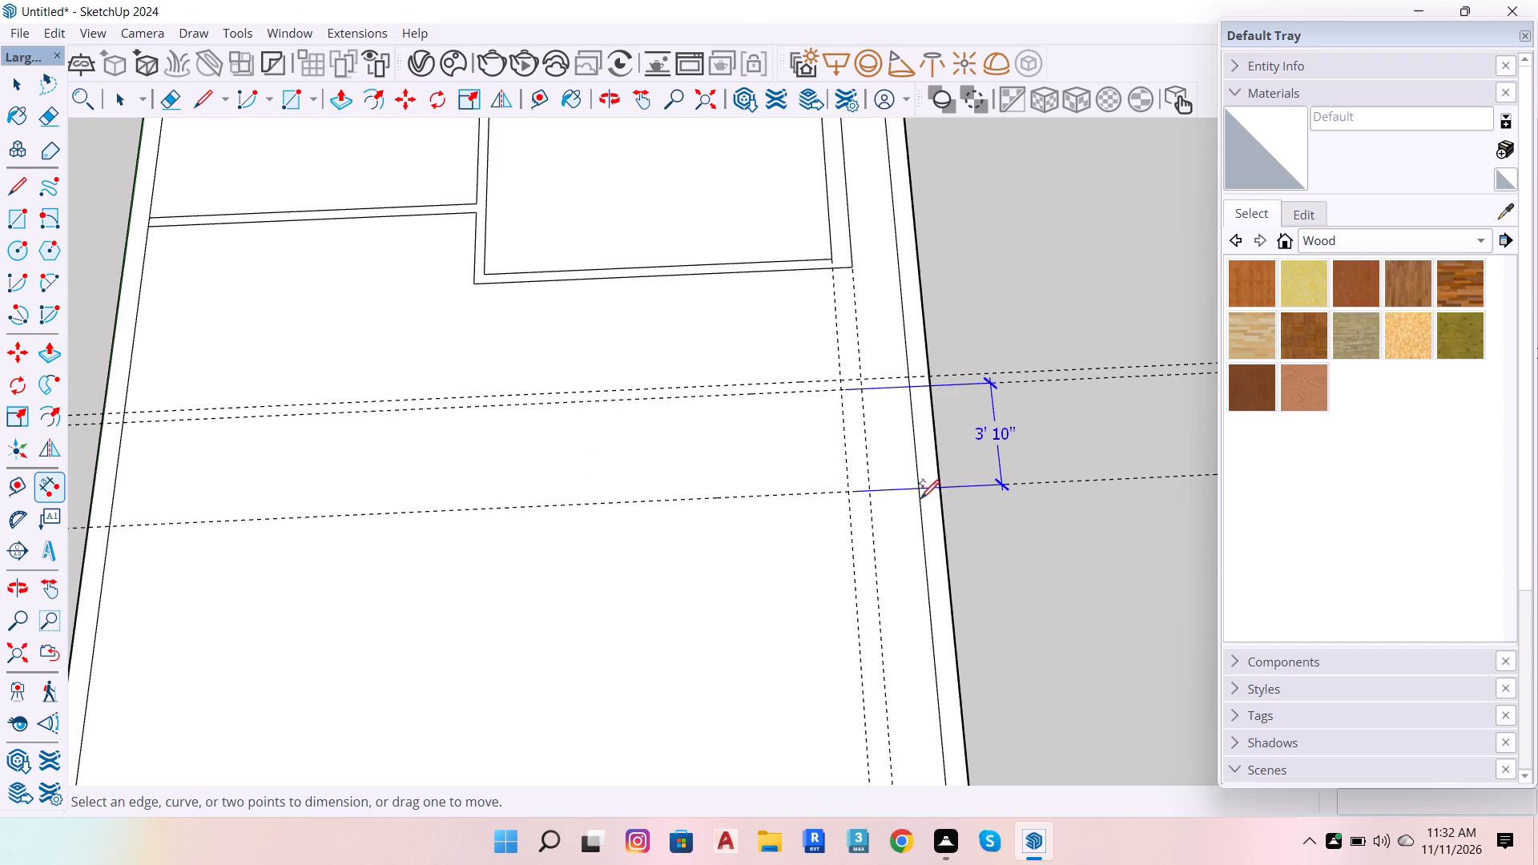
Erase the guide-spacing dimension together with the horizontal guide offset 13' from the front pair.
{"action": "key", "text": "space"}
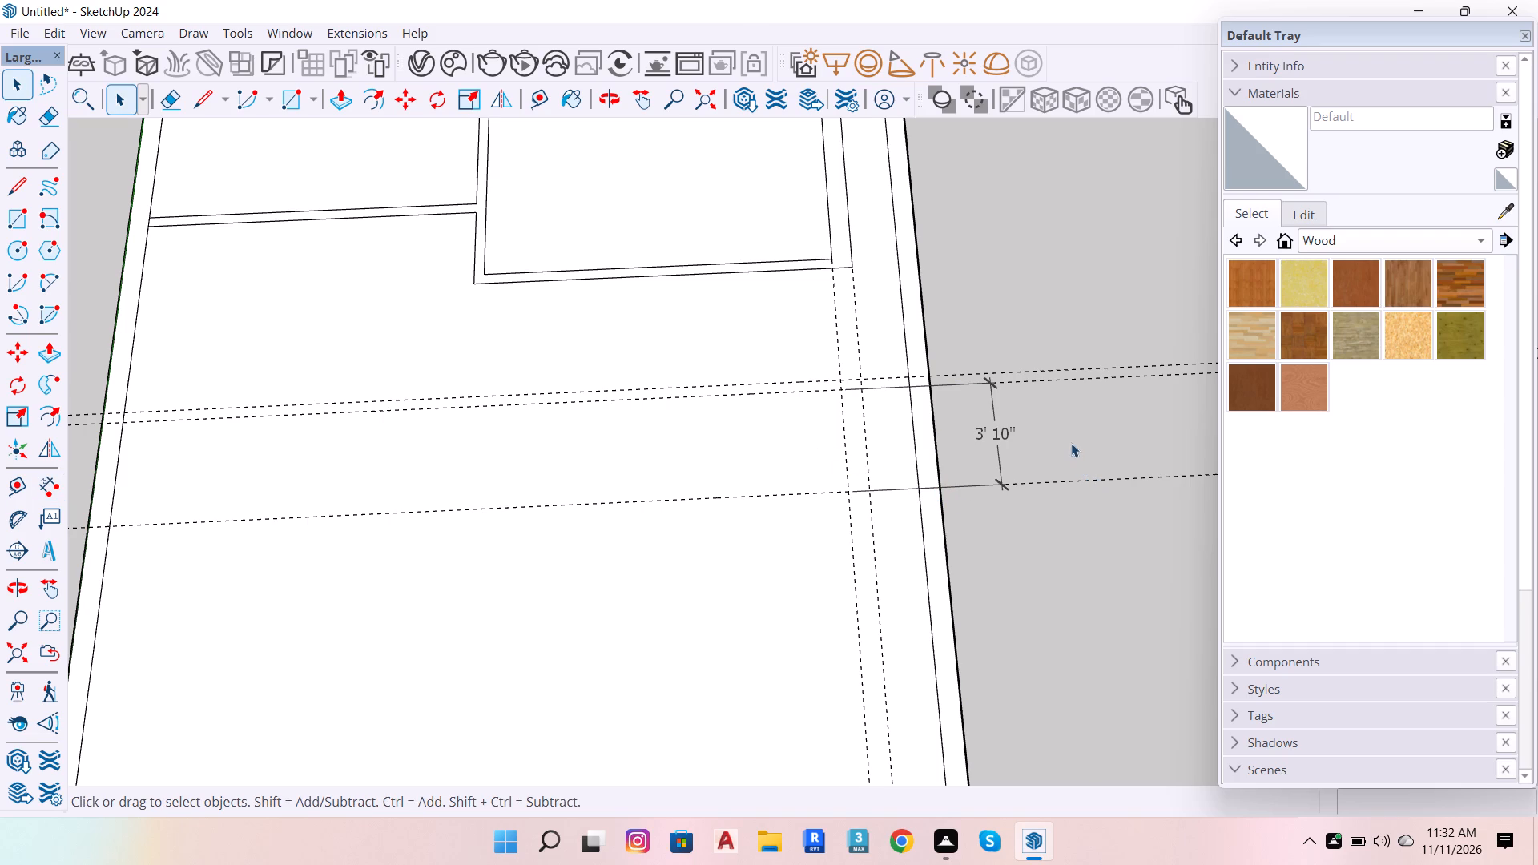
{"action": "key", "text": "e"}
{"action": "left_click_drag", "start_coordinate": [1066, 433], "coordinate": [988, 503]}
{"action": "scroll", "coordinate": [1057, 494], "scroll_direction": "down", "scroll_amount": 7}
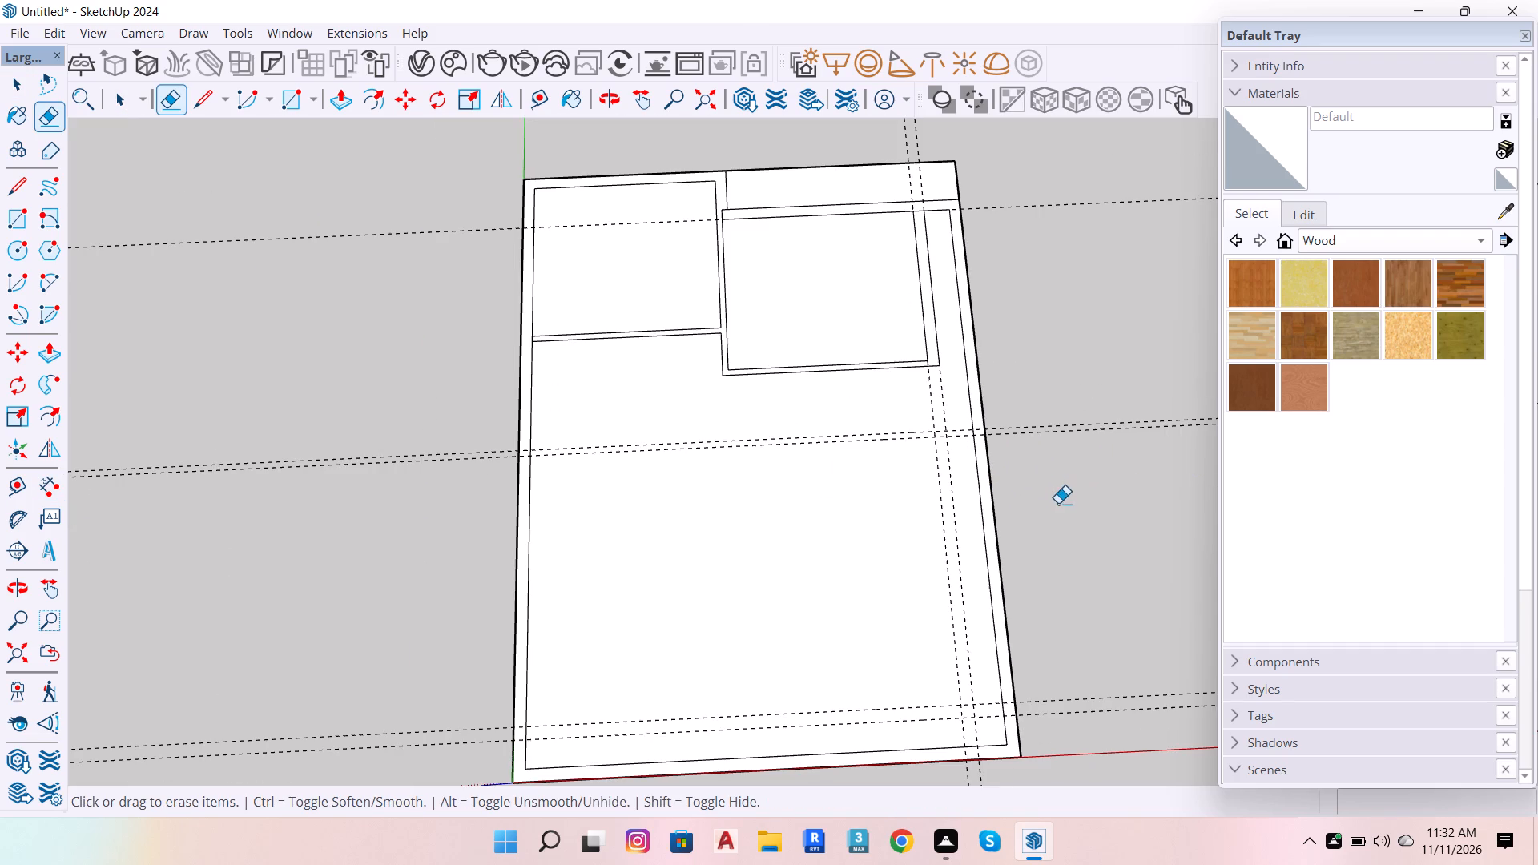
Place a lengthwise guide 13' inward from the inner right-side guide, and a second one 9 inches farther inward.
{"action": "key", "text": "space"}
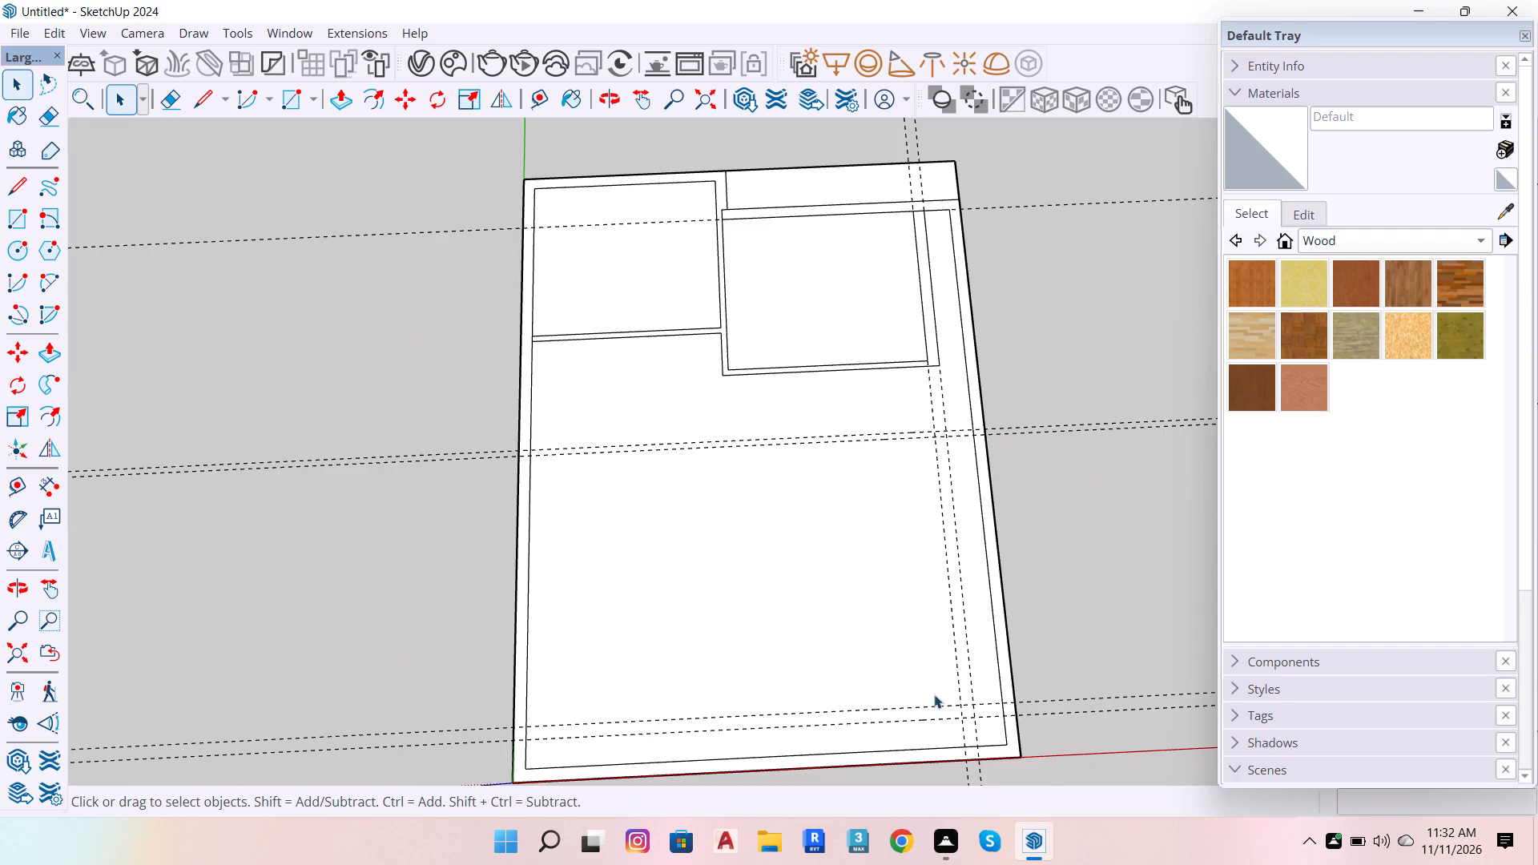
{"action": "key", "text": "t"}
{"action": "left_click", "coordinate": [956, 673]}
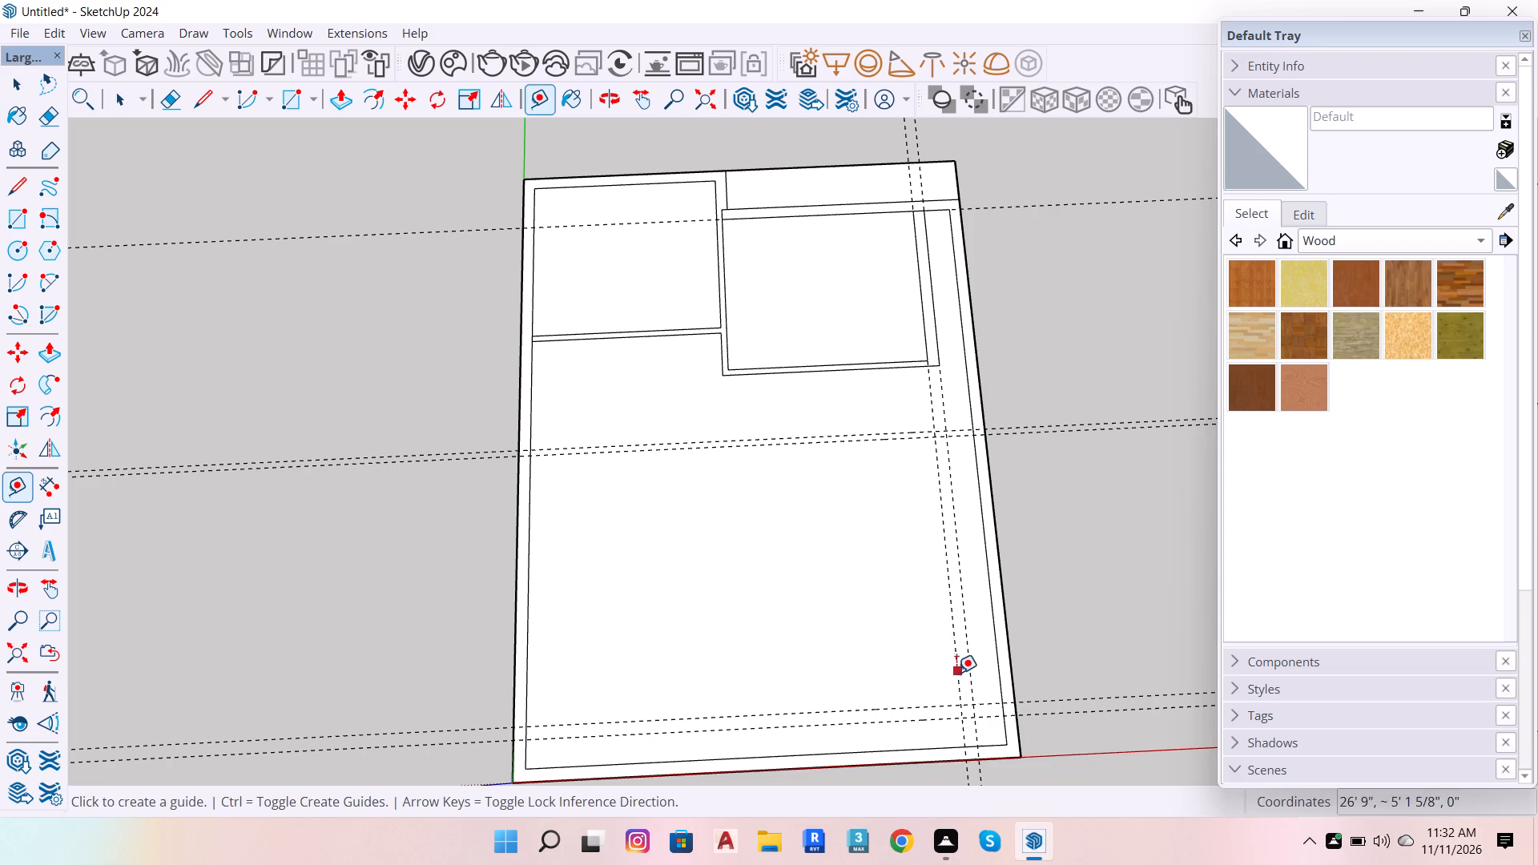
{"action": "type", "text": "13'"}
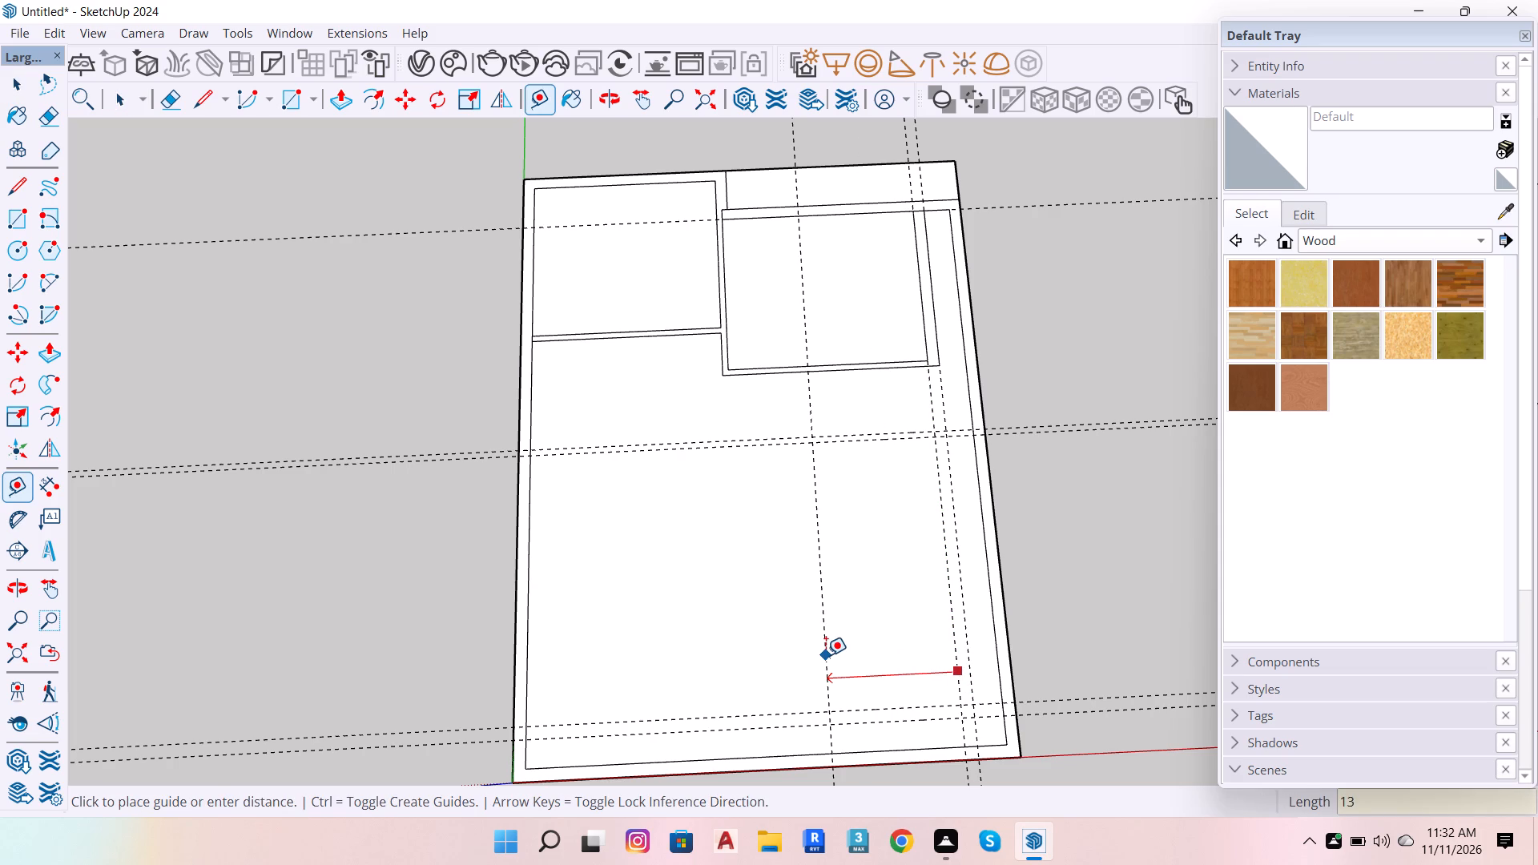
{"action": "key", "text": "Return"}
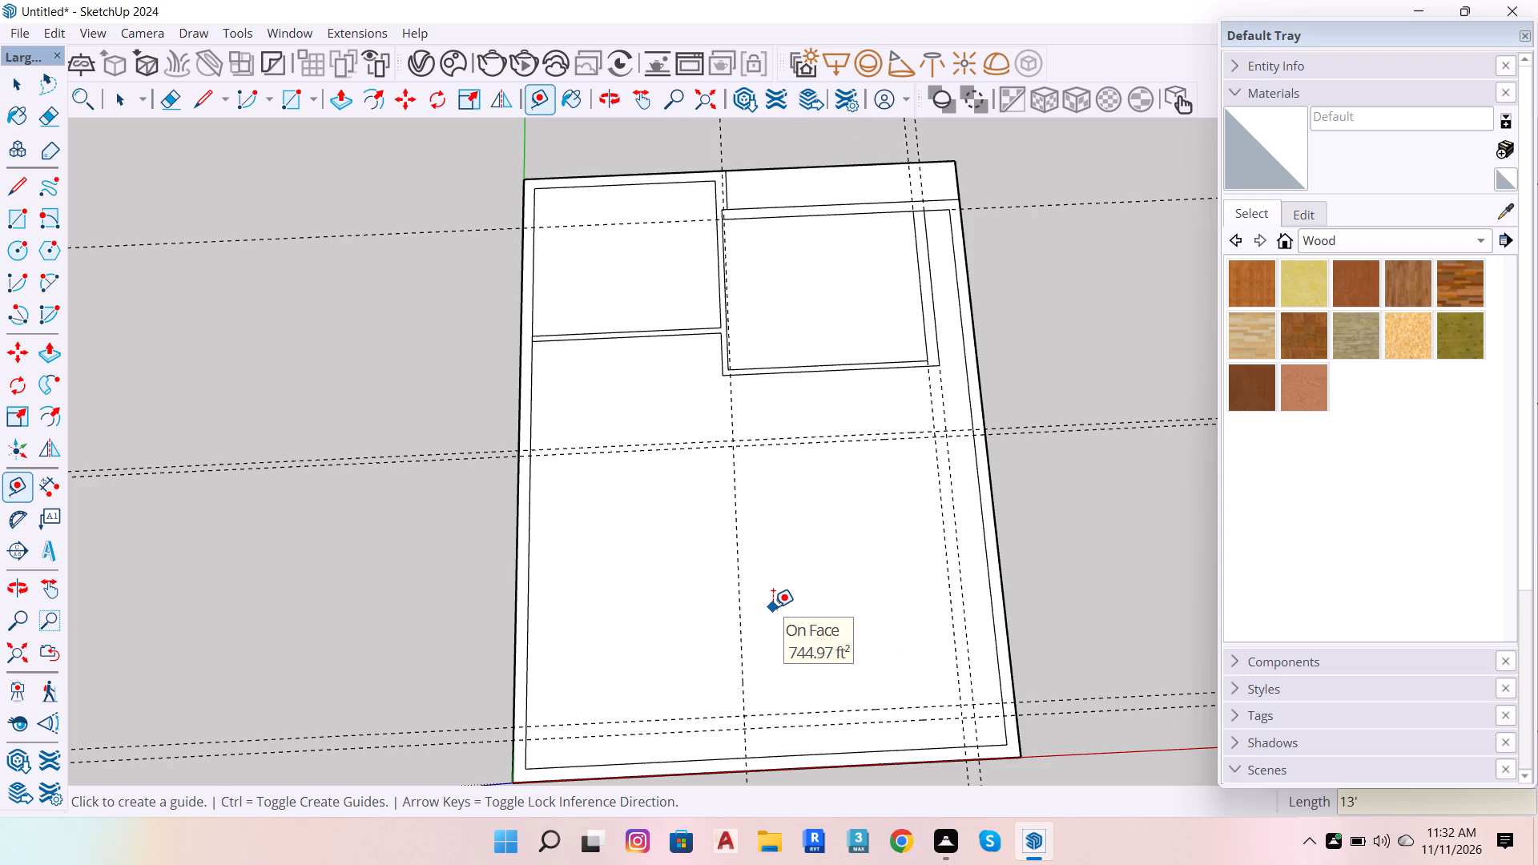
{"action": "left_click", "coordinate": [742, 581]}
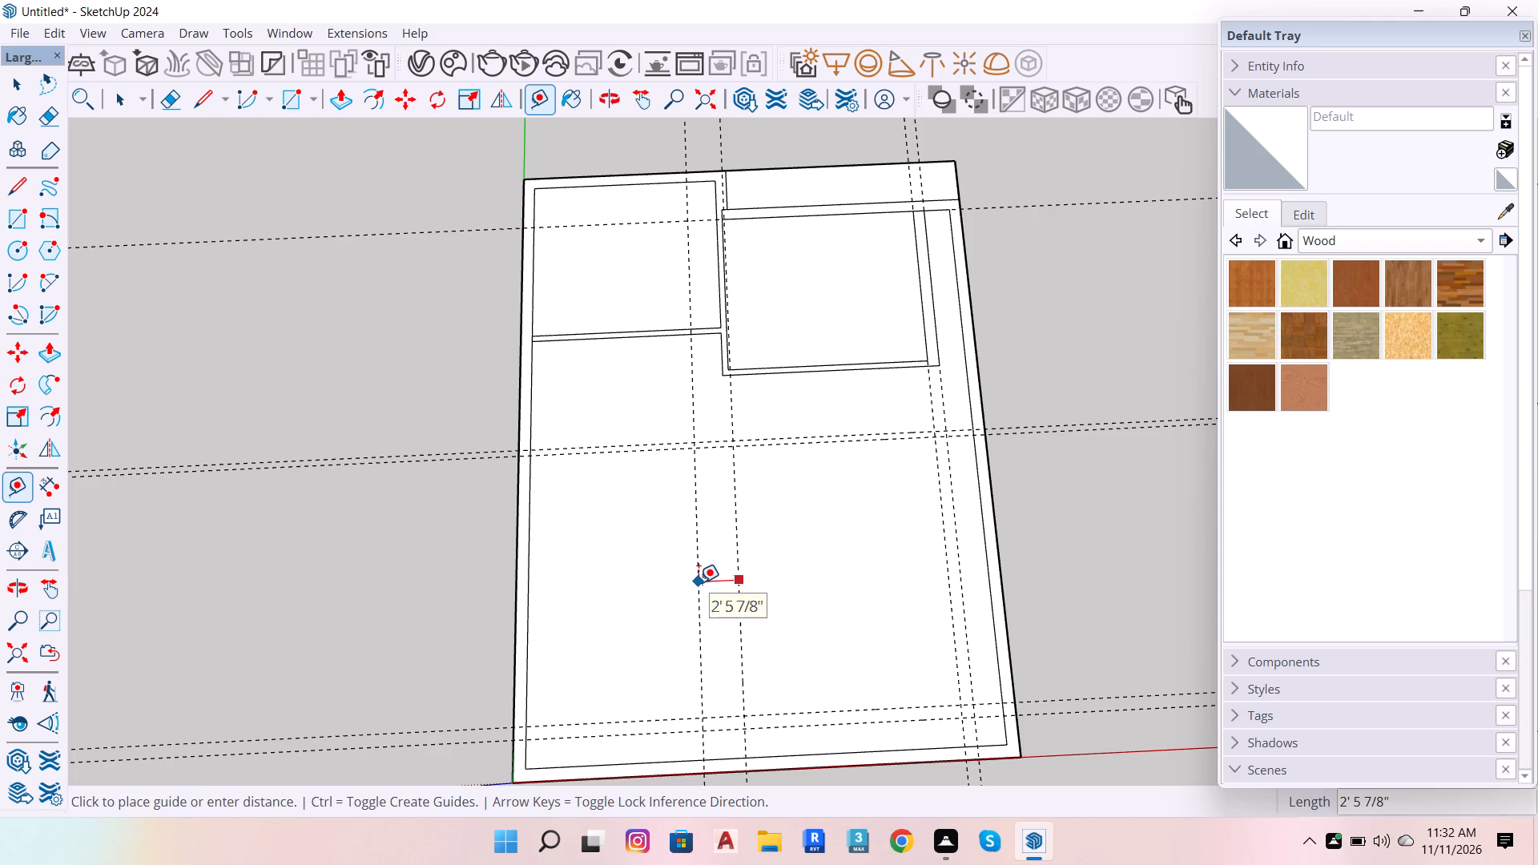
{"action": "key", "text": "9"}
{"action": "key", "text": "Return"}
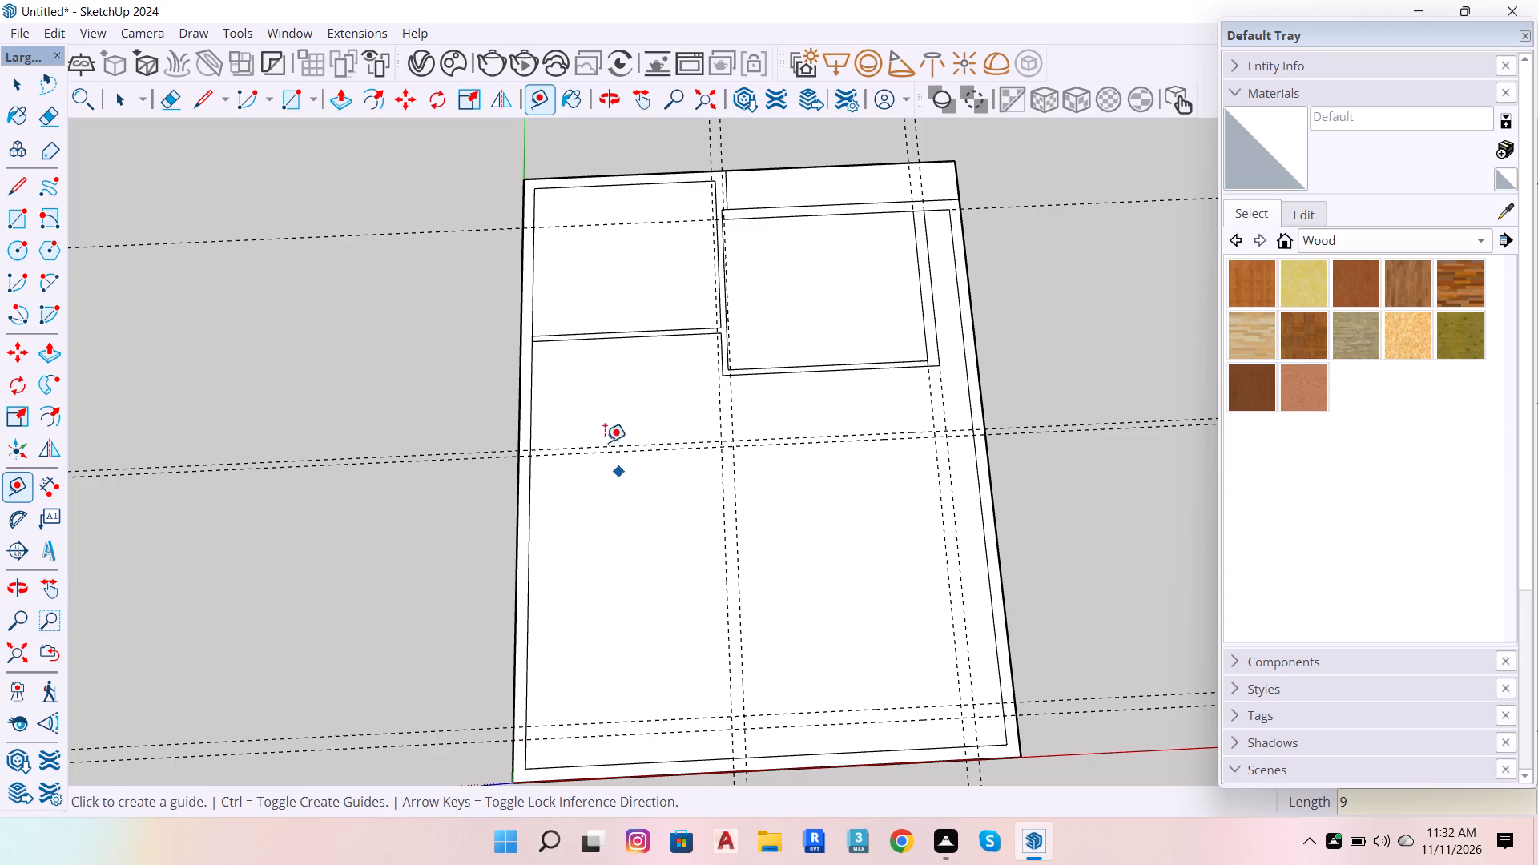
{"action": "key", "text": "space"}
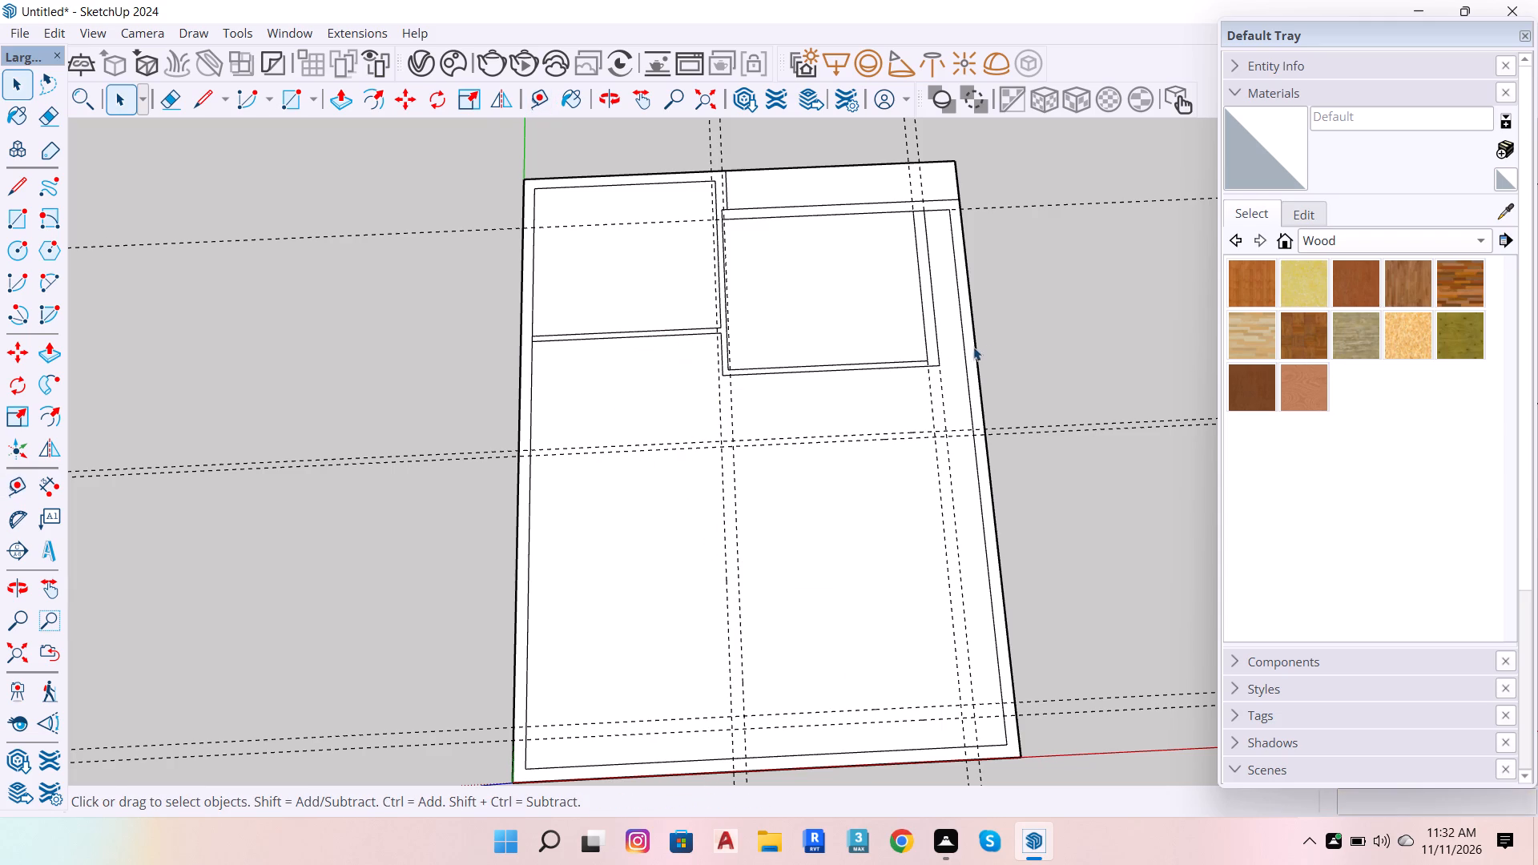
Draw an L-shaped wall from the upper-right room's lower outer corner along the guides, with an 8'3" outer run and 4.5-inch end.
{"action": "scroll", "coordinate": [988, 346], "scroll_direction": "up", "scroll_amount": 4}
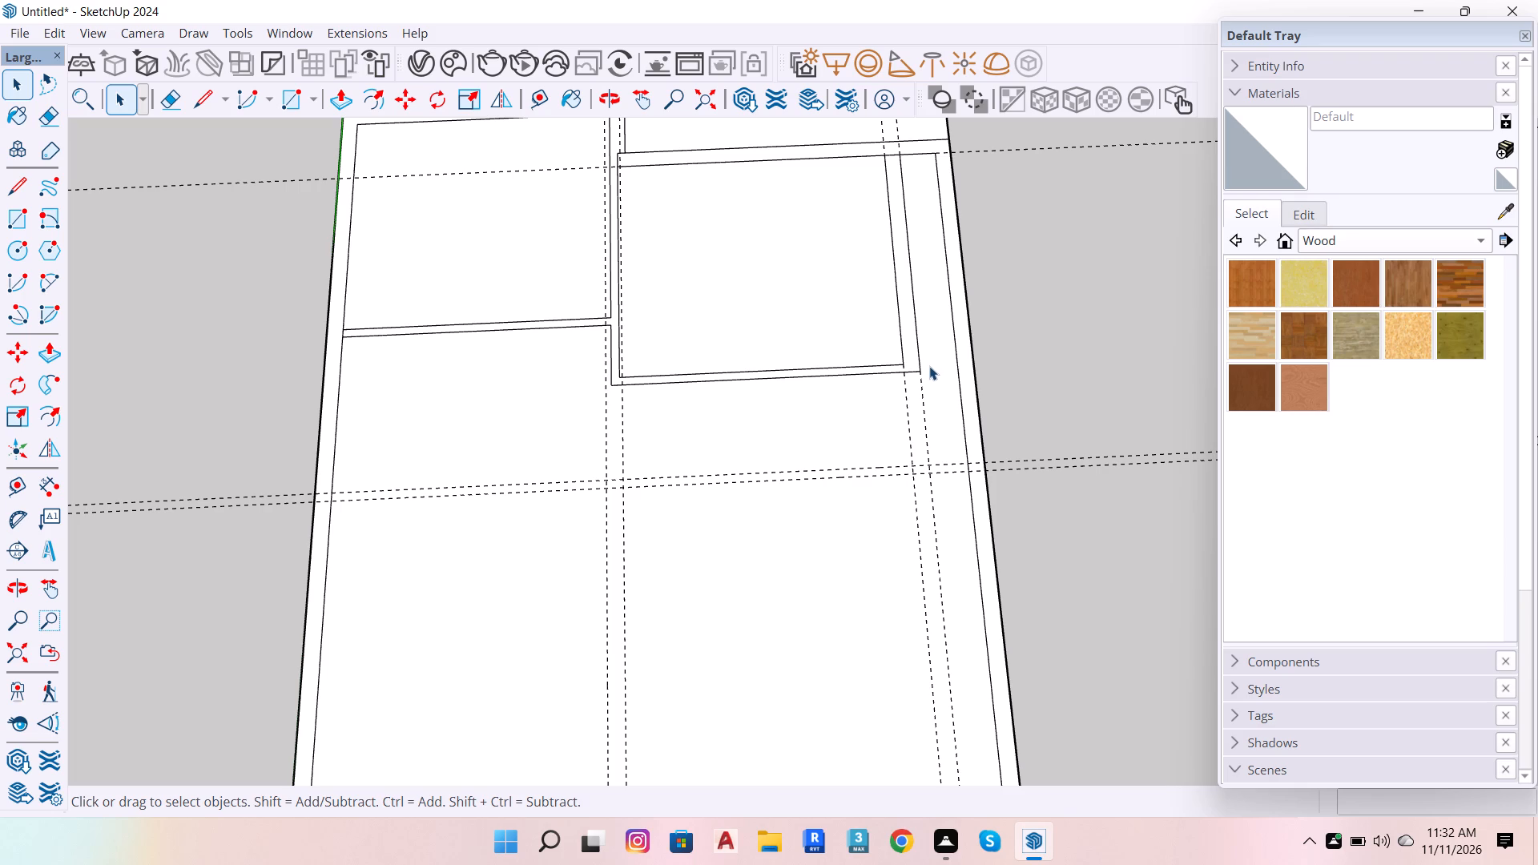
{"action": "key", "text": "l"}
{"action": "left_click", "coordinate": [924, 366]}
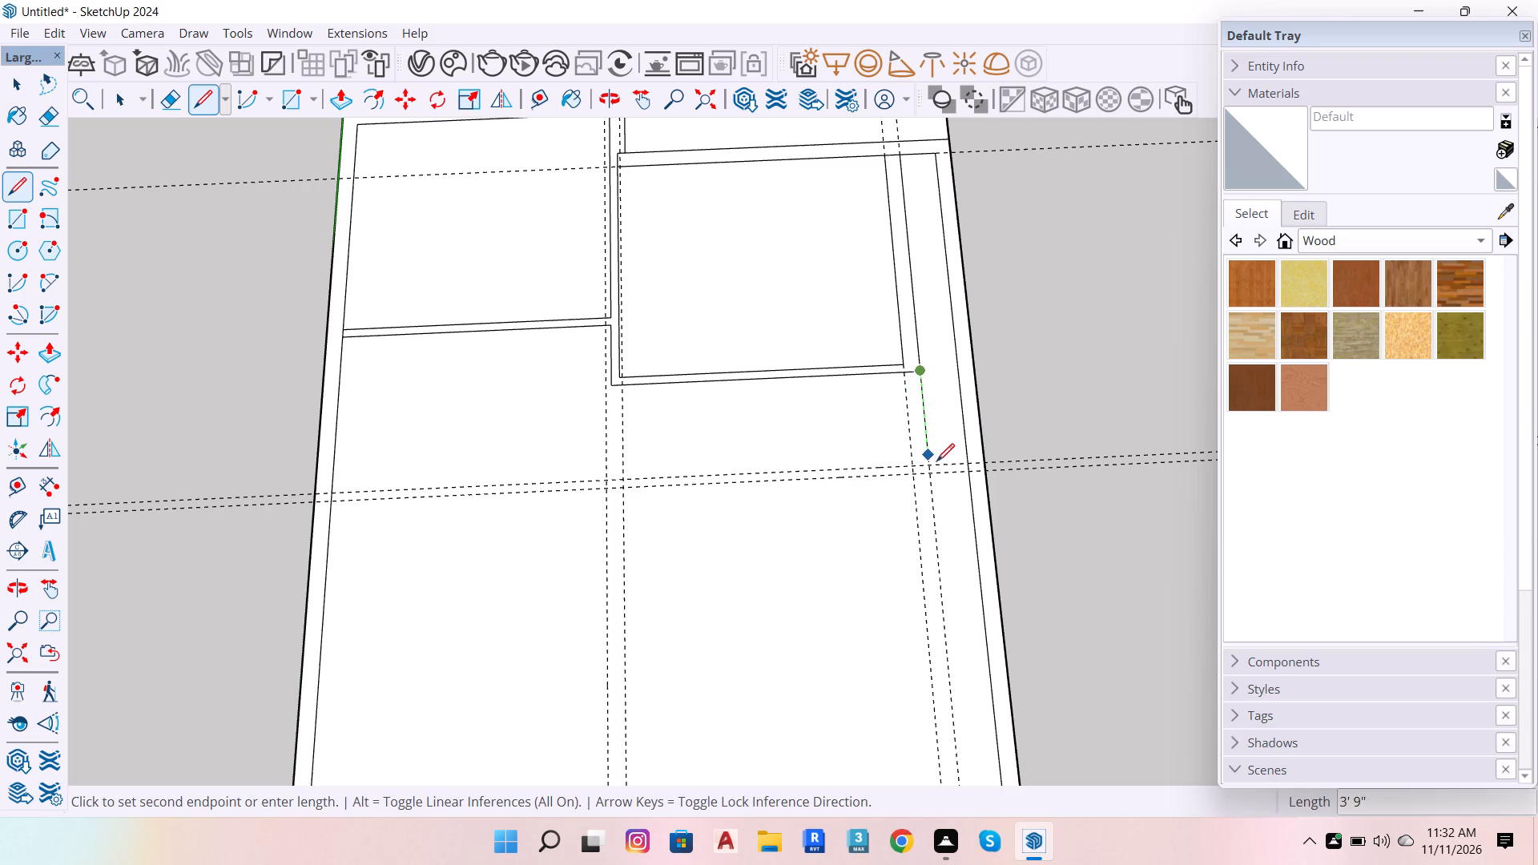
{"action": "left_click", "coordinate": [933, 474]}
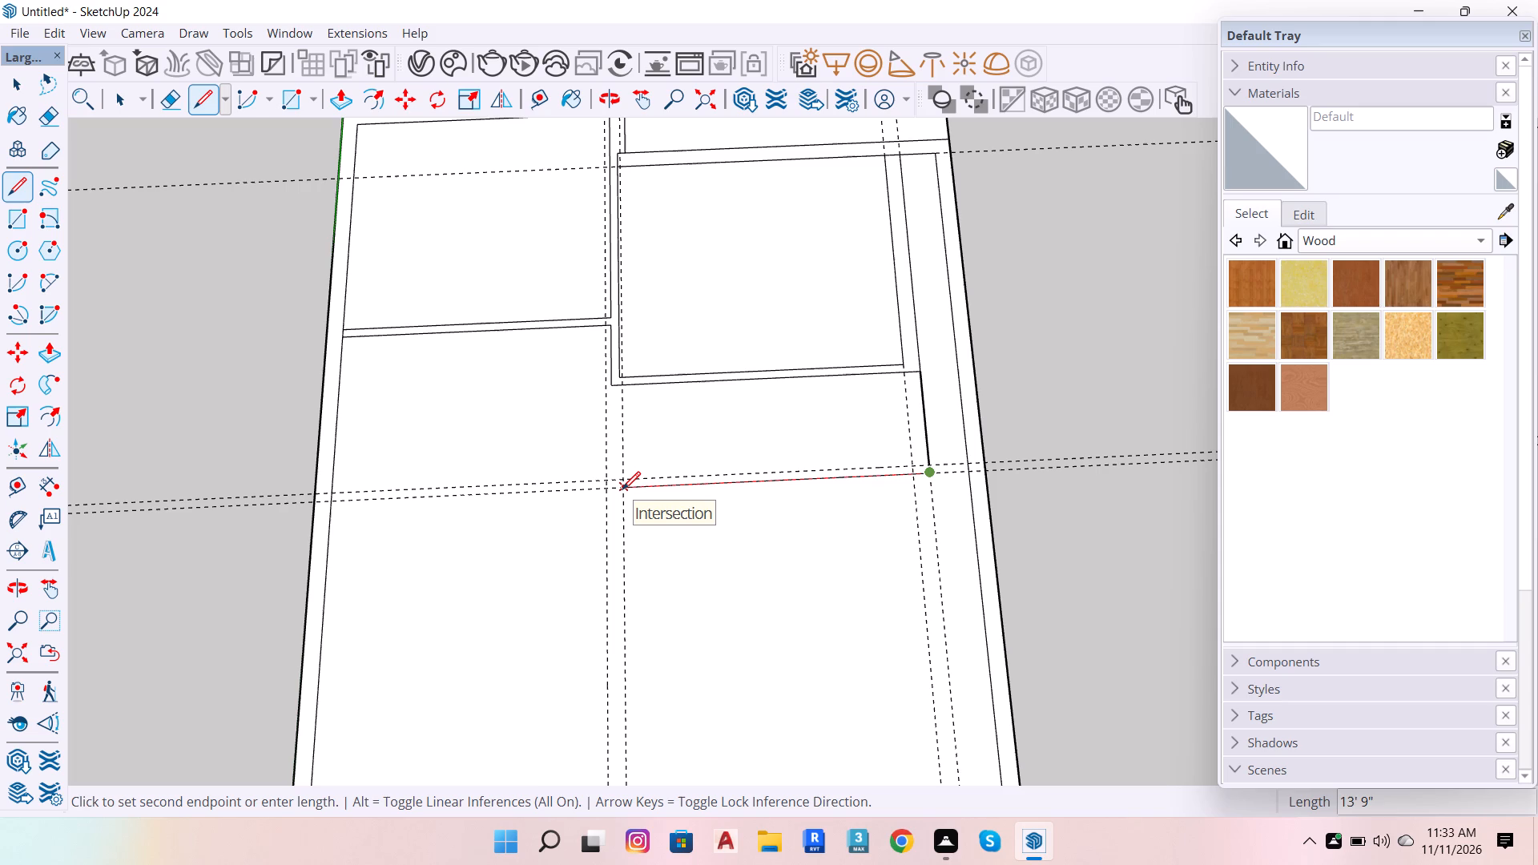
{"action": "type", "text": "8'3"}
{"action": "key", "text": "Return"}
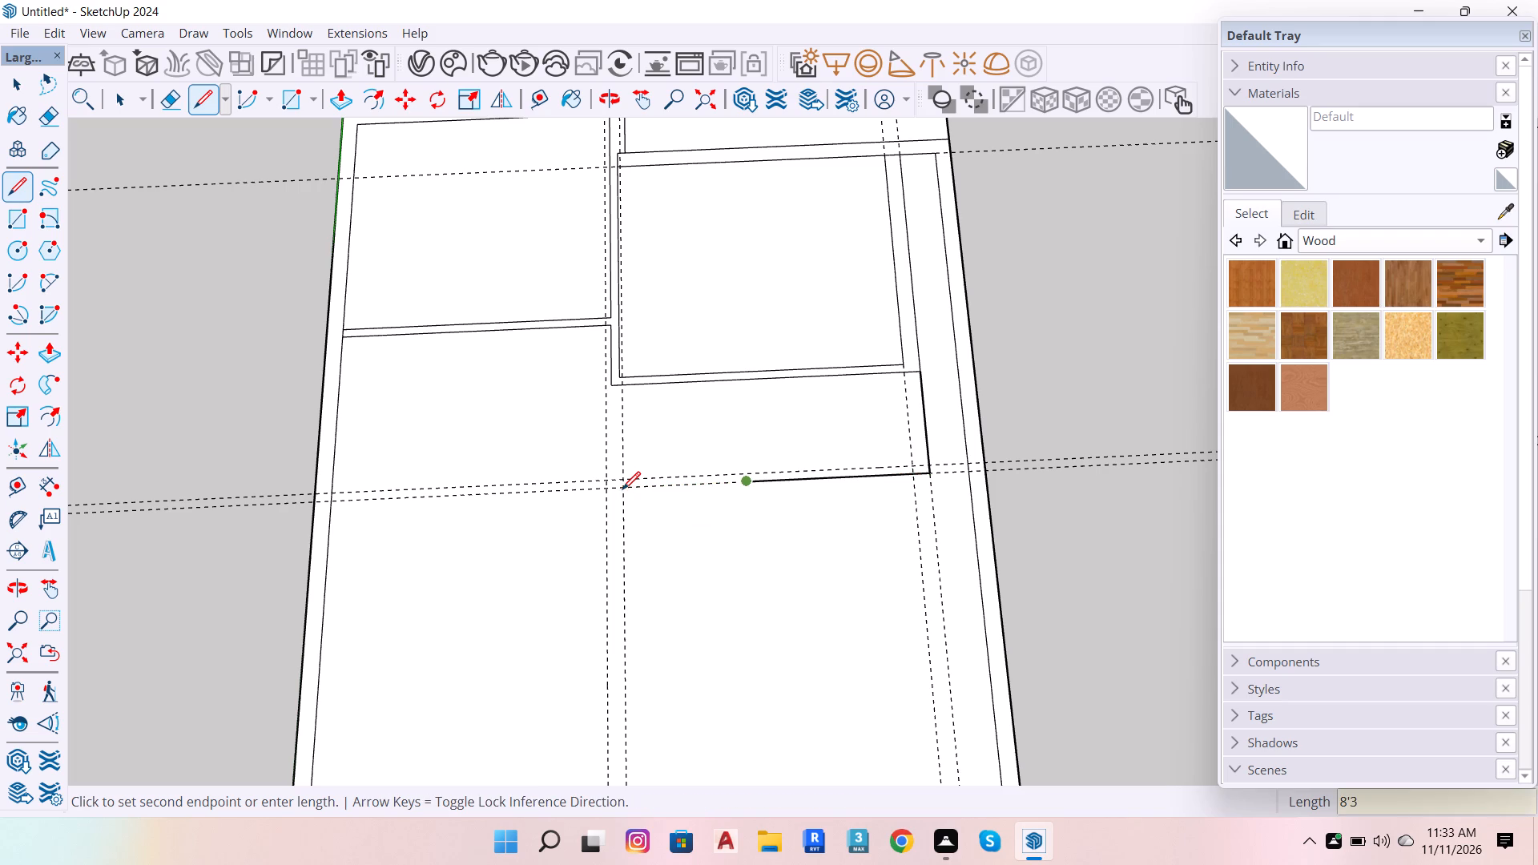
{"action": "scroll", "coordinate": [762, 477], "scroll_direction": "up", "scroll_amount": 4}
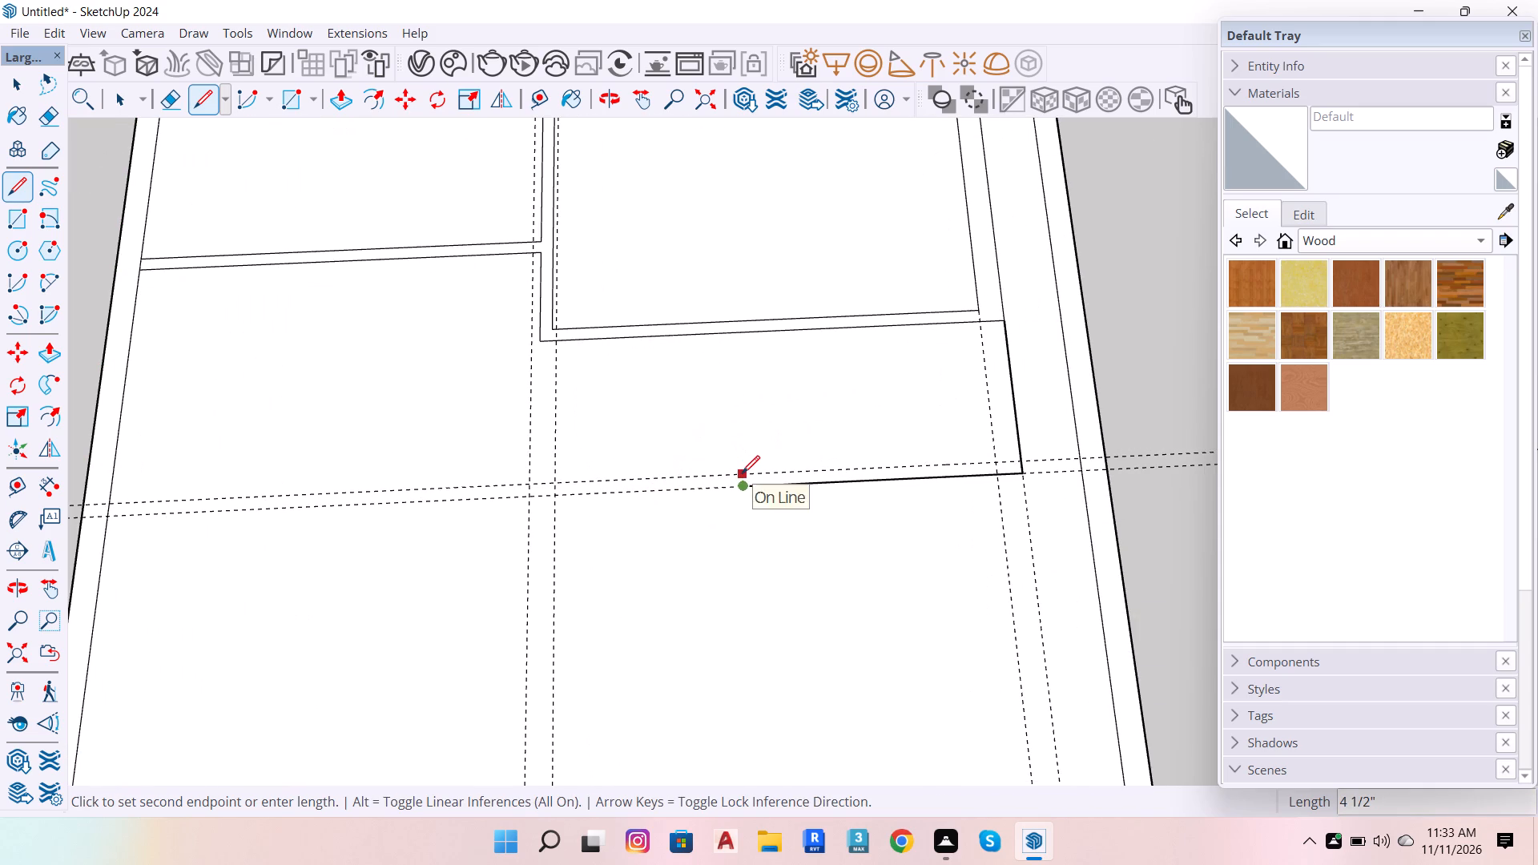
{"action": "left_click", "coordinate": [742, 473]}
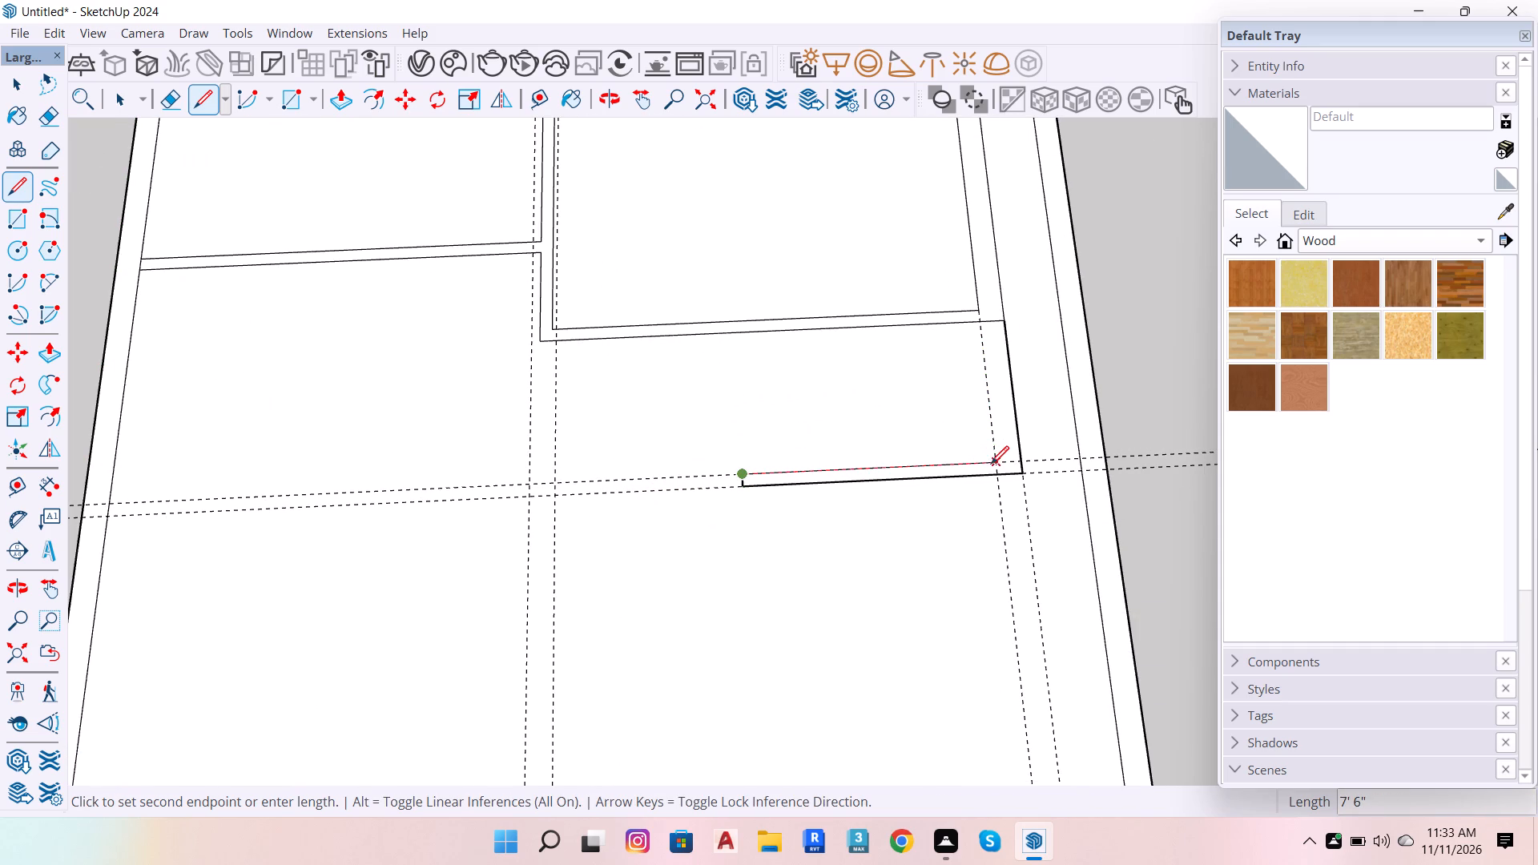
{"action": "left_click", "coordinate": [991, 464]}
{"action": "left_click", "coordinate": [983, 328]}
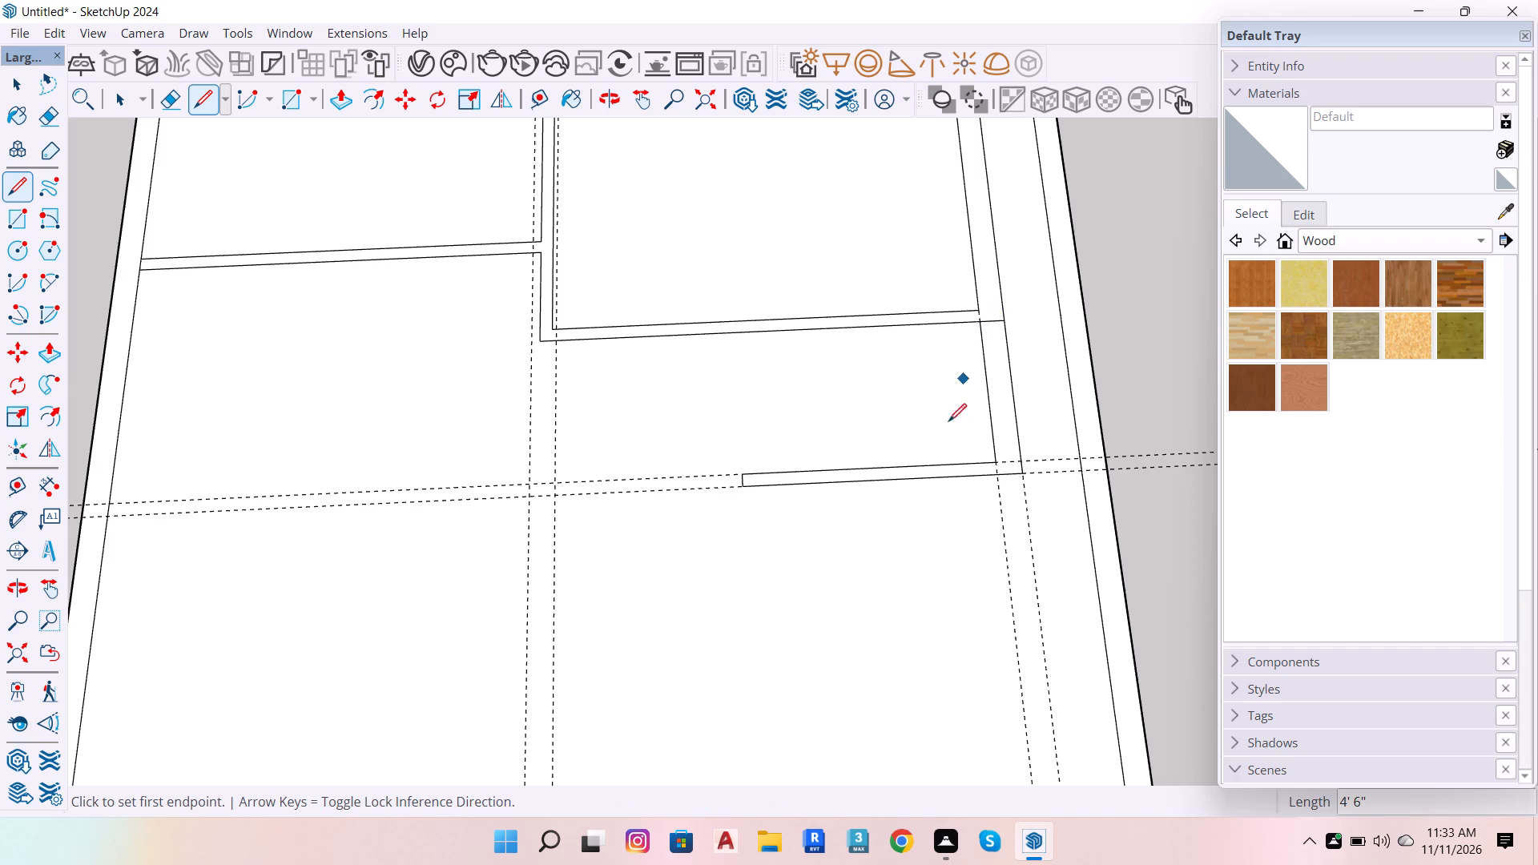
Draw a 4.5-inch-thick wall from the free end of the 8'3" run up to the upper-right room, closing the small room.
{"action": "scroll", "coordinate": [727, 491], "scroll_direction": "up", "scroll_amount": 5}
{"action": "left_click", "coordinate": [760, 481]}
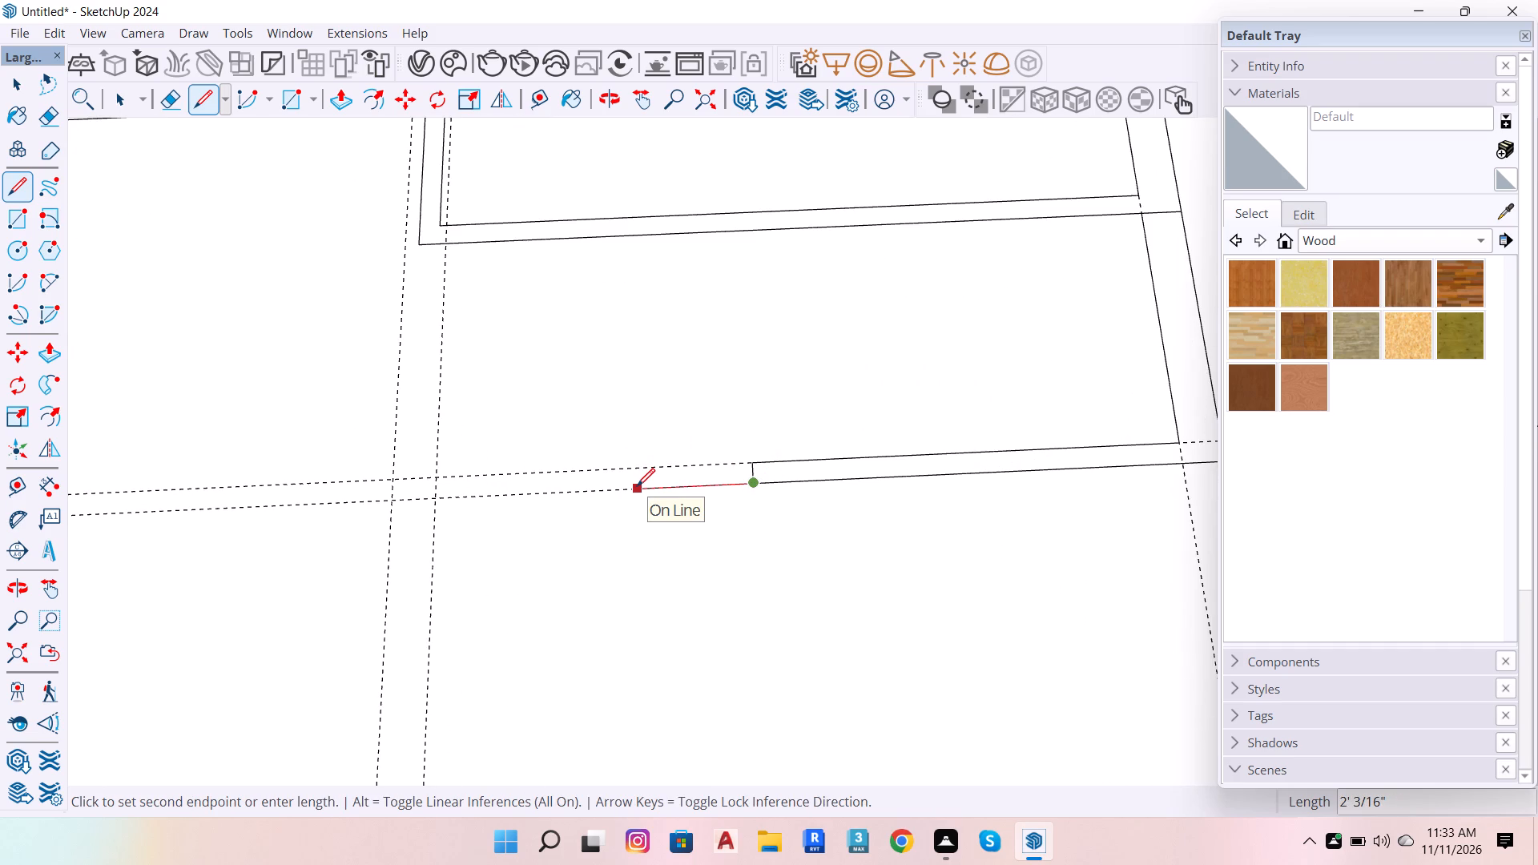
{"action": "type", "text": "4.5"}
{"action": "key", "text": "Return"}
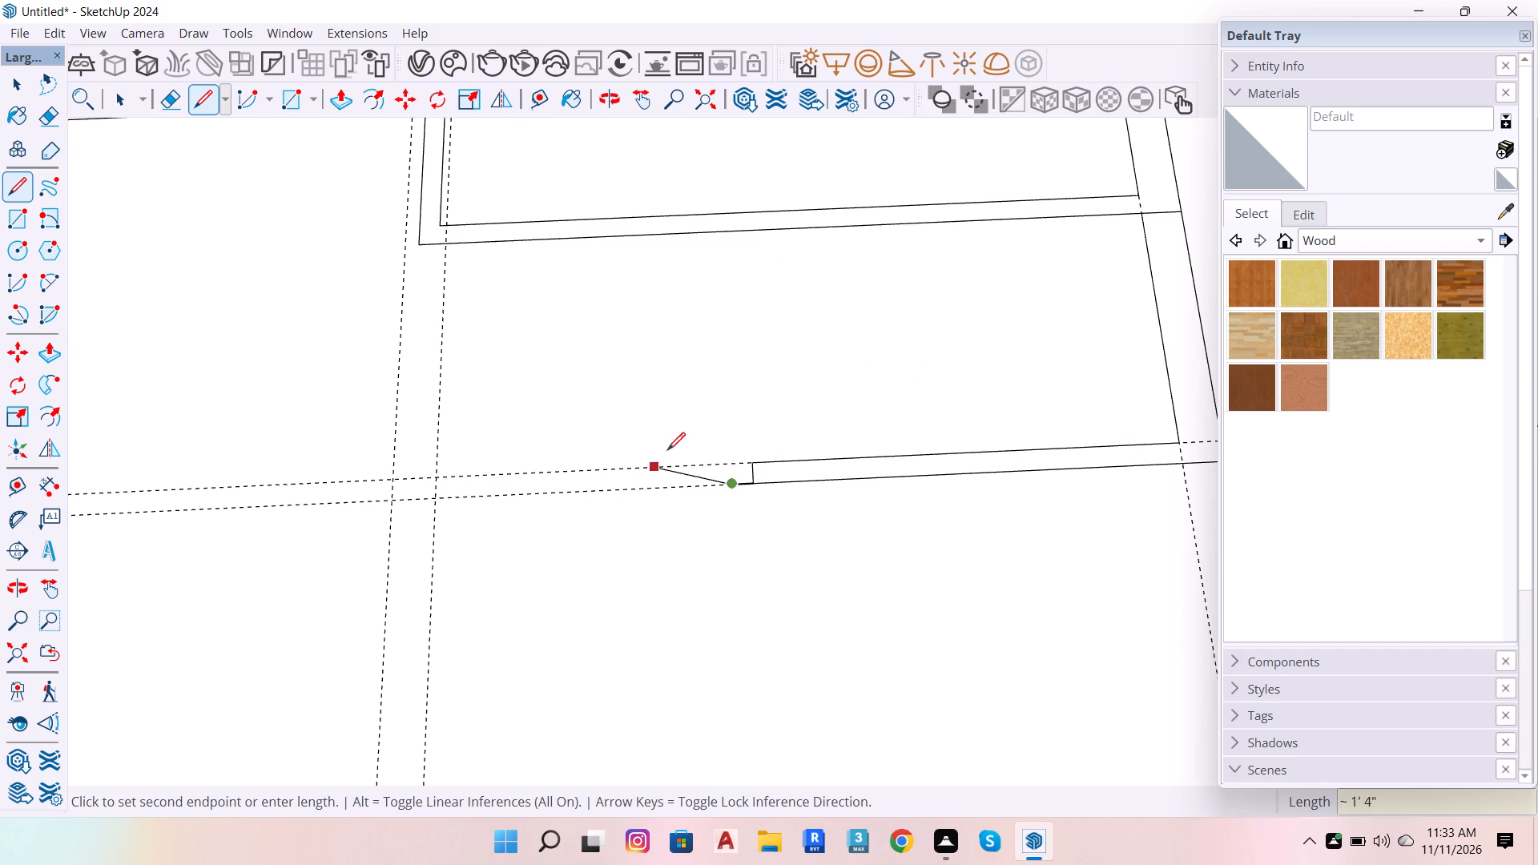
{"action": "left_click", "coordinate": [727, 235]}
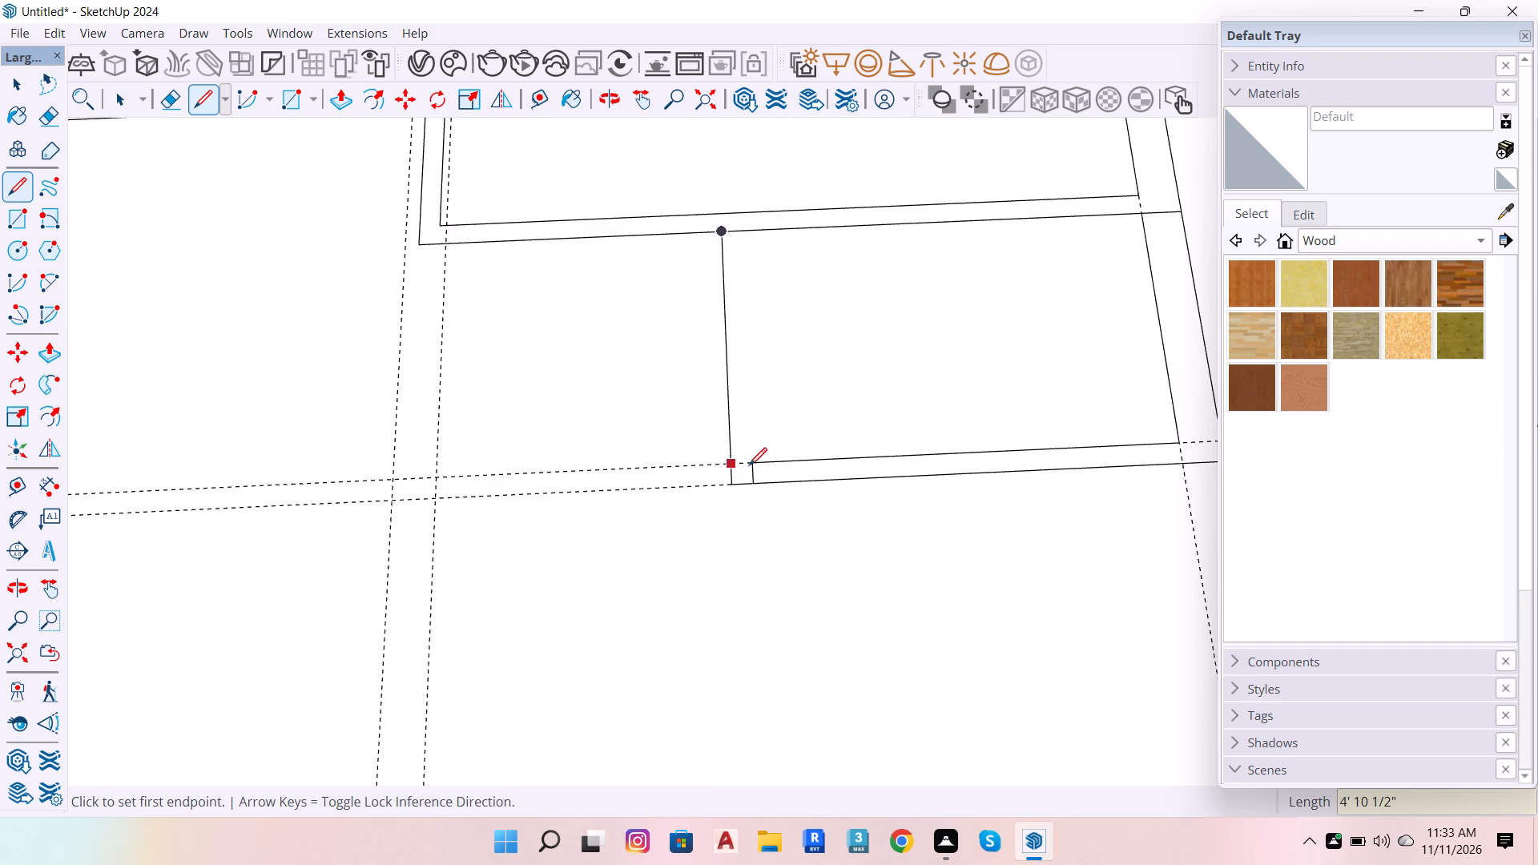
{"action": "left_click", "coordinate": [756, 465]}
{"action": "left_click", "coordinate": [751, 235]}
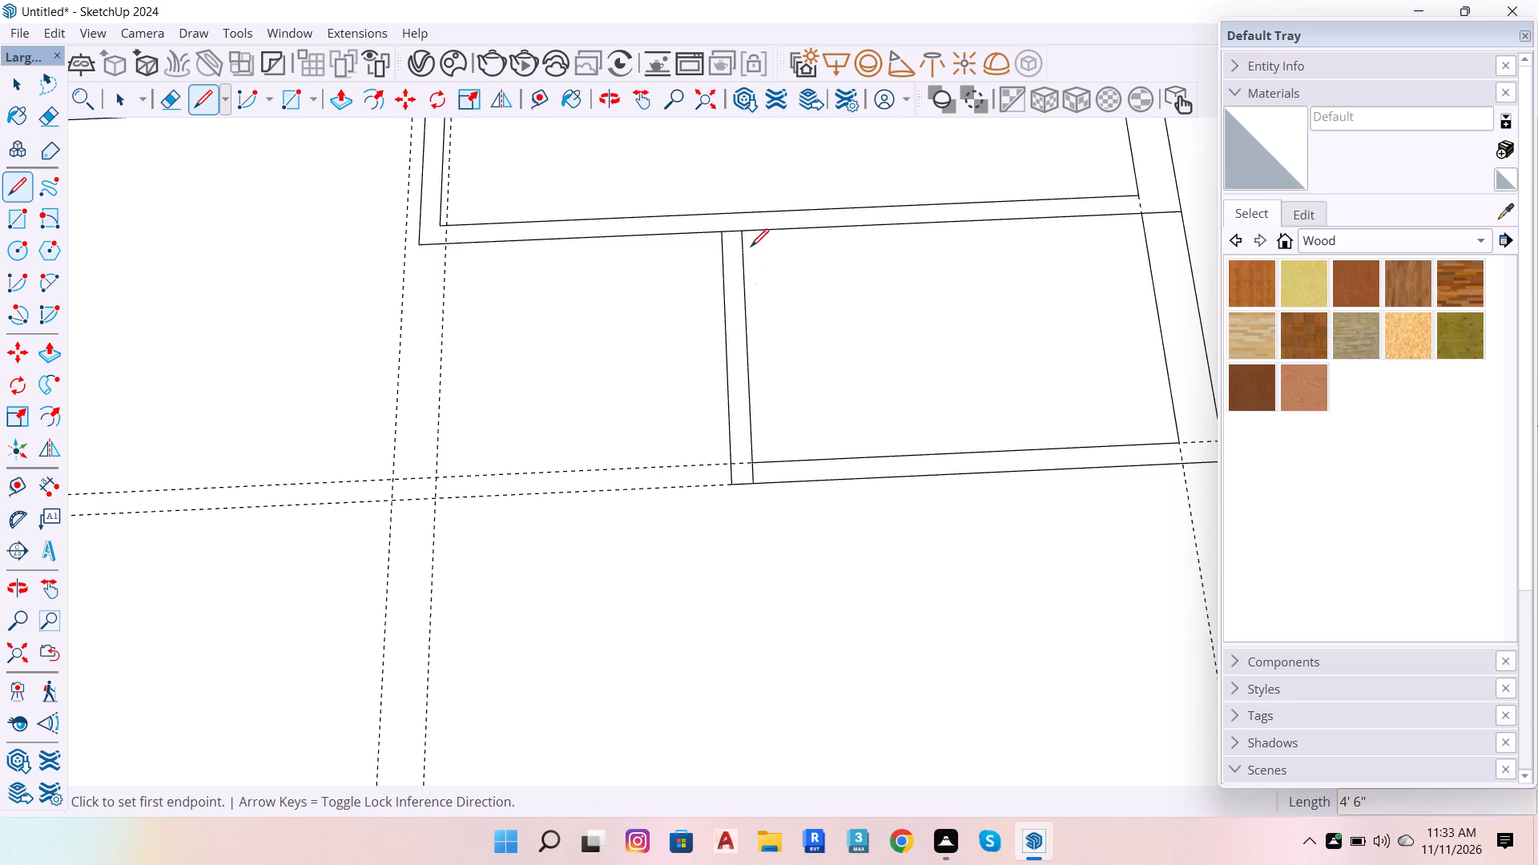
Draw an L-shaped wall from the small room's lower outer corner: 6'6" side, crosswise run aligned with the small room's far side, 4.5 inches thick.
{"action": "scroll", "coordinate": [776, 326], "scroll_direction": "down", "scroll_amount": 6}
{"action": "scroll", "coordinate": [774, 409], "scroll_direction": "down", "scroll_amount": 6}
{"action": "scroll", "coordinate": [893, 344], "scroll_direction": "down", "scroll_amount": 5}
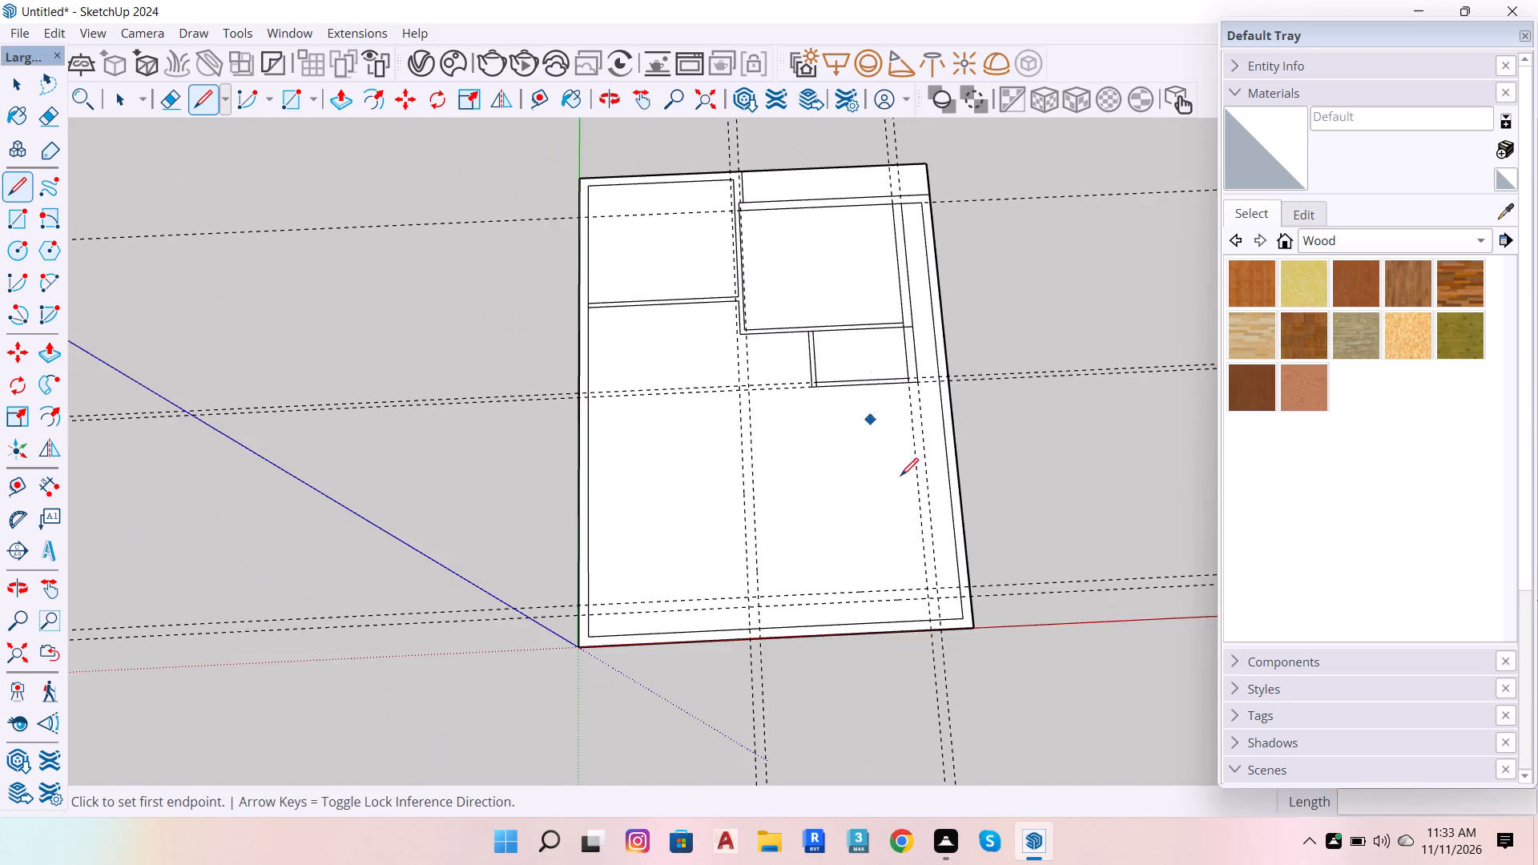
{"action": "scroll", "coordinate": [955, 489], "scroll_direction": "up", "scroll_amount": 5}
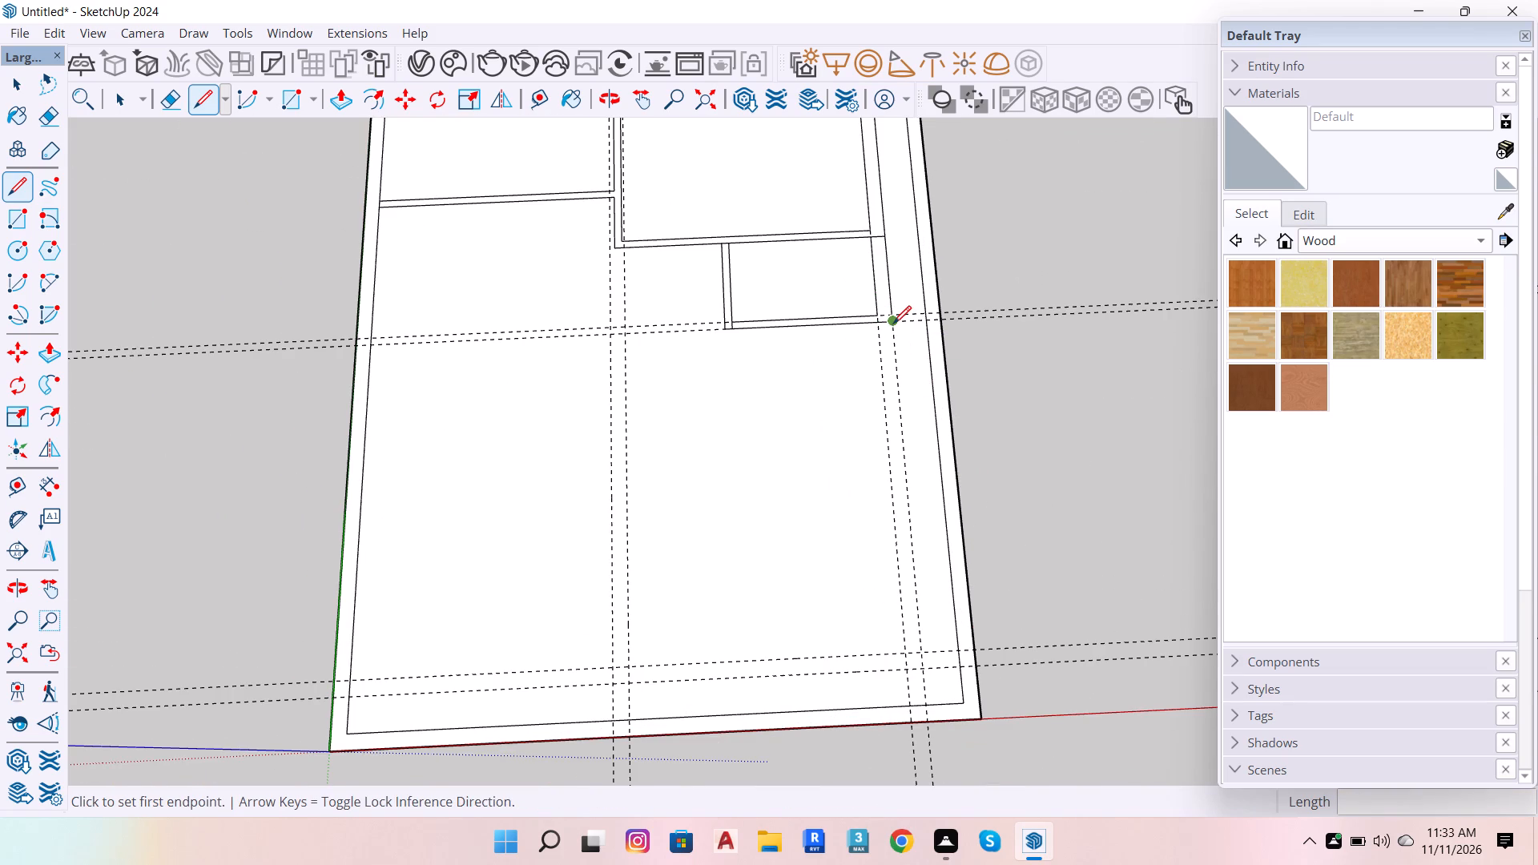
{"action": "left_click", "coordinate": [893, 324]}
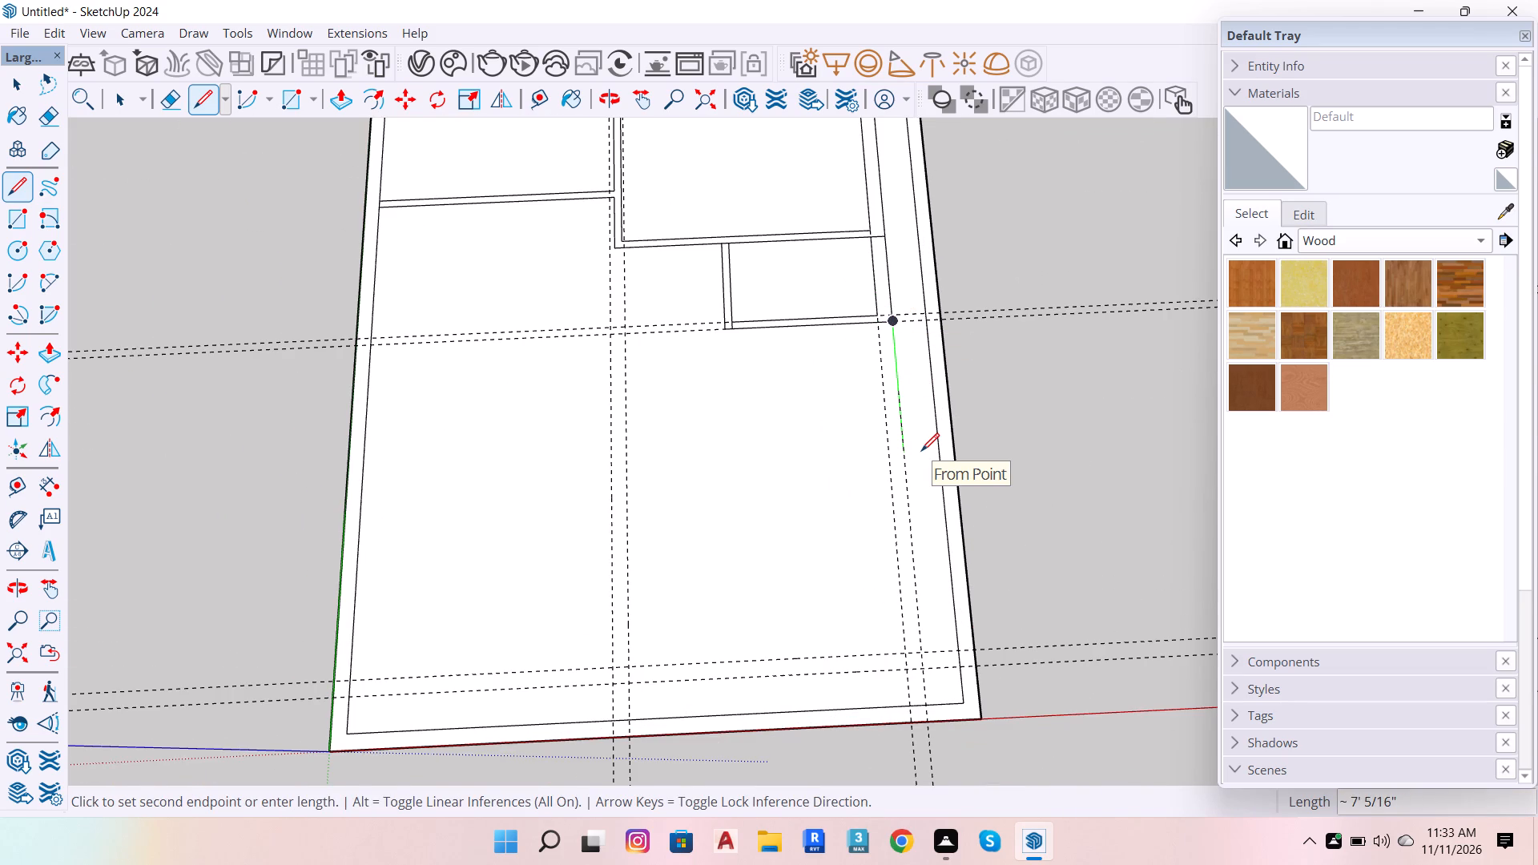
{"action": "type", "text": "6'6"}
{"action": "key", "text": "Return"}
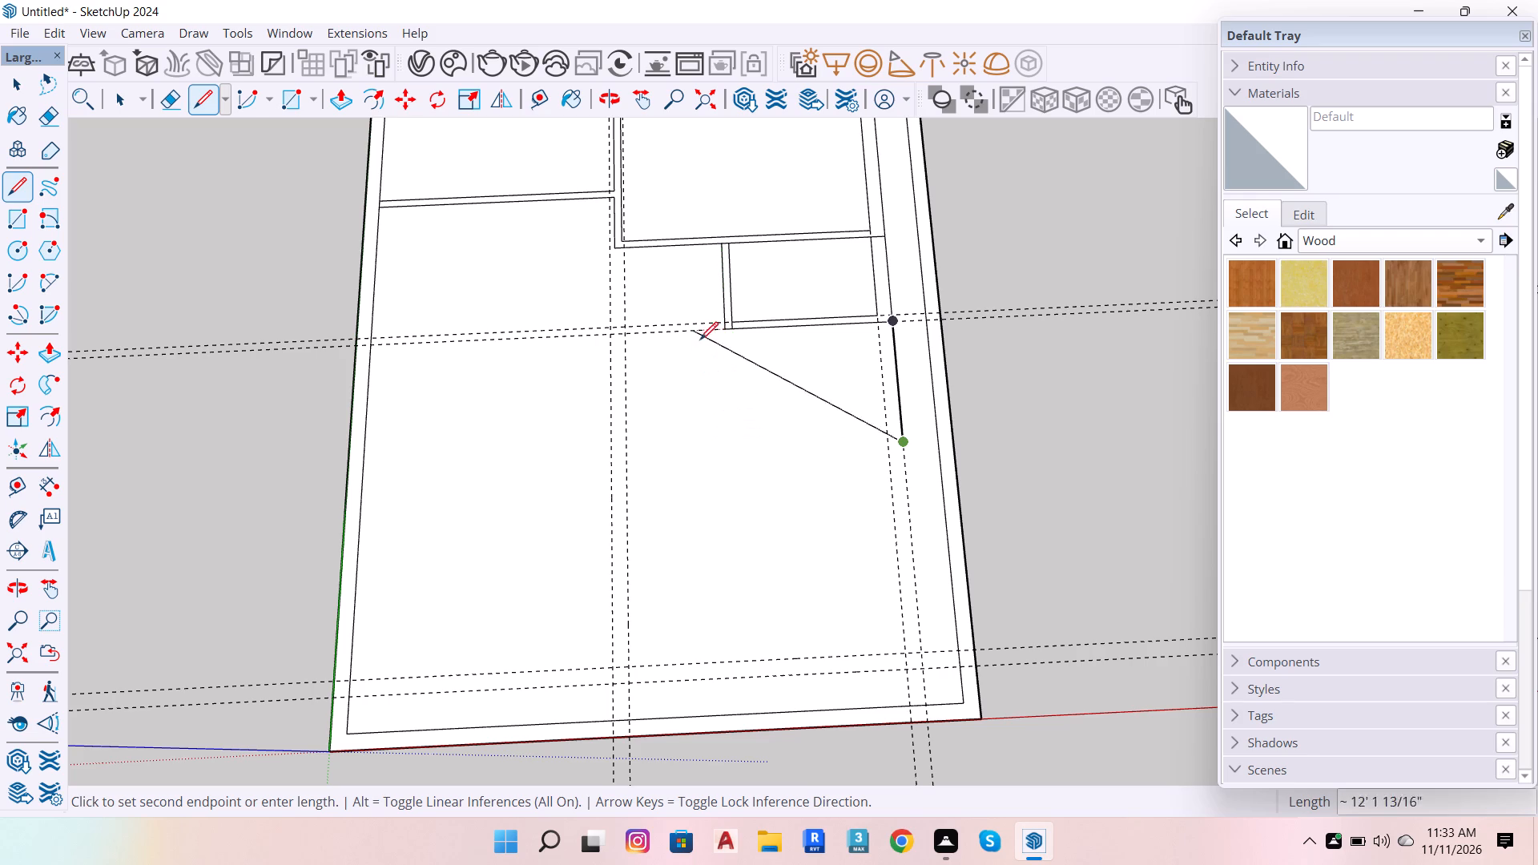
{"action": "key", "text": "Right"}
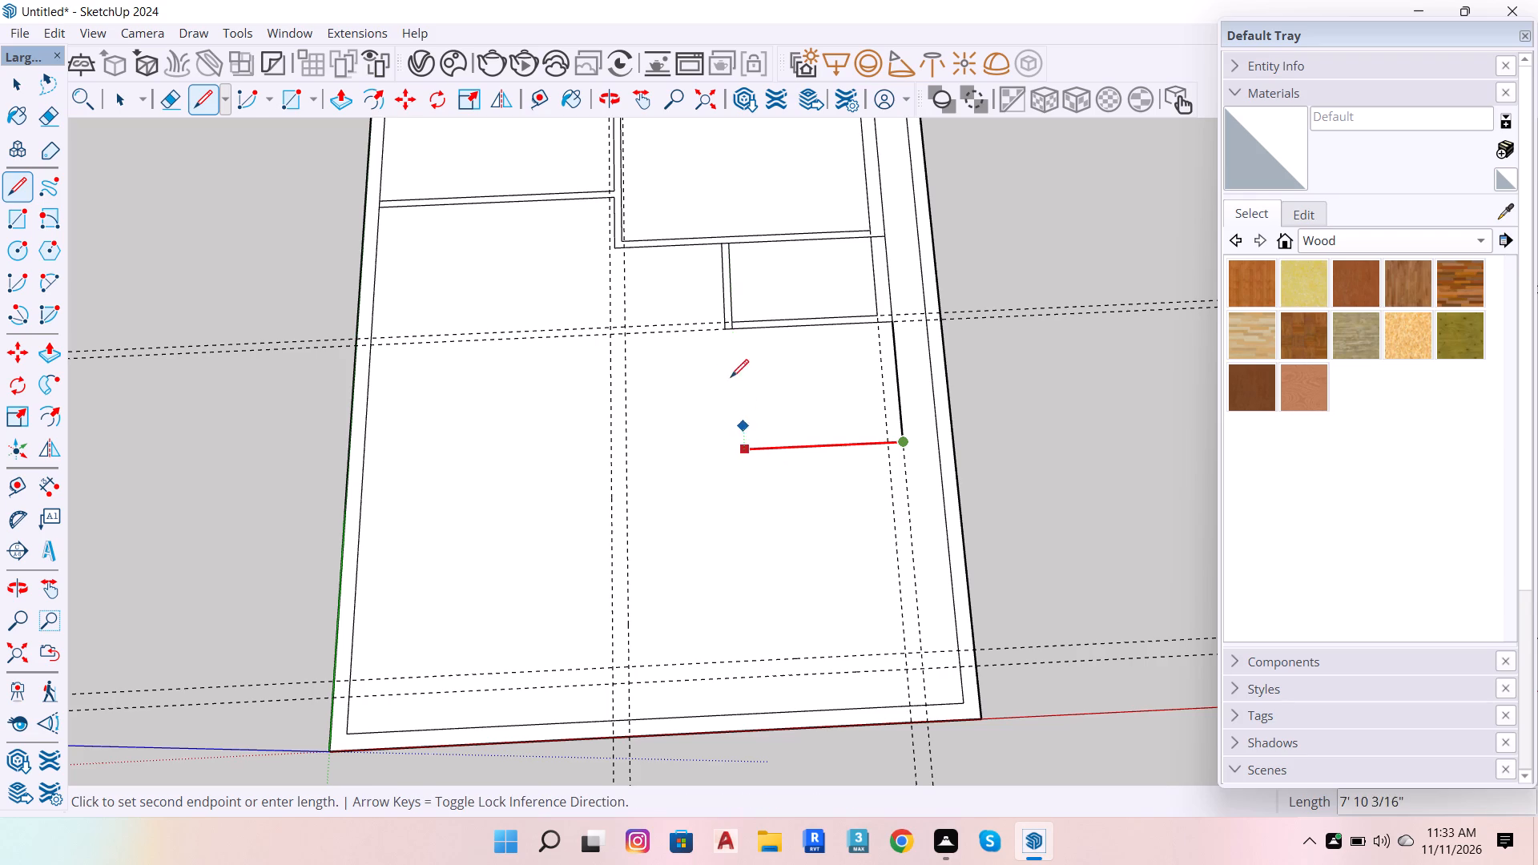
{"action": "left_click", "coordinate": [719, 335]}
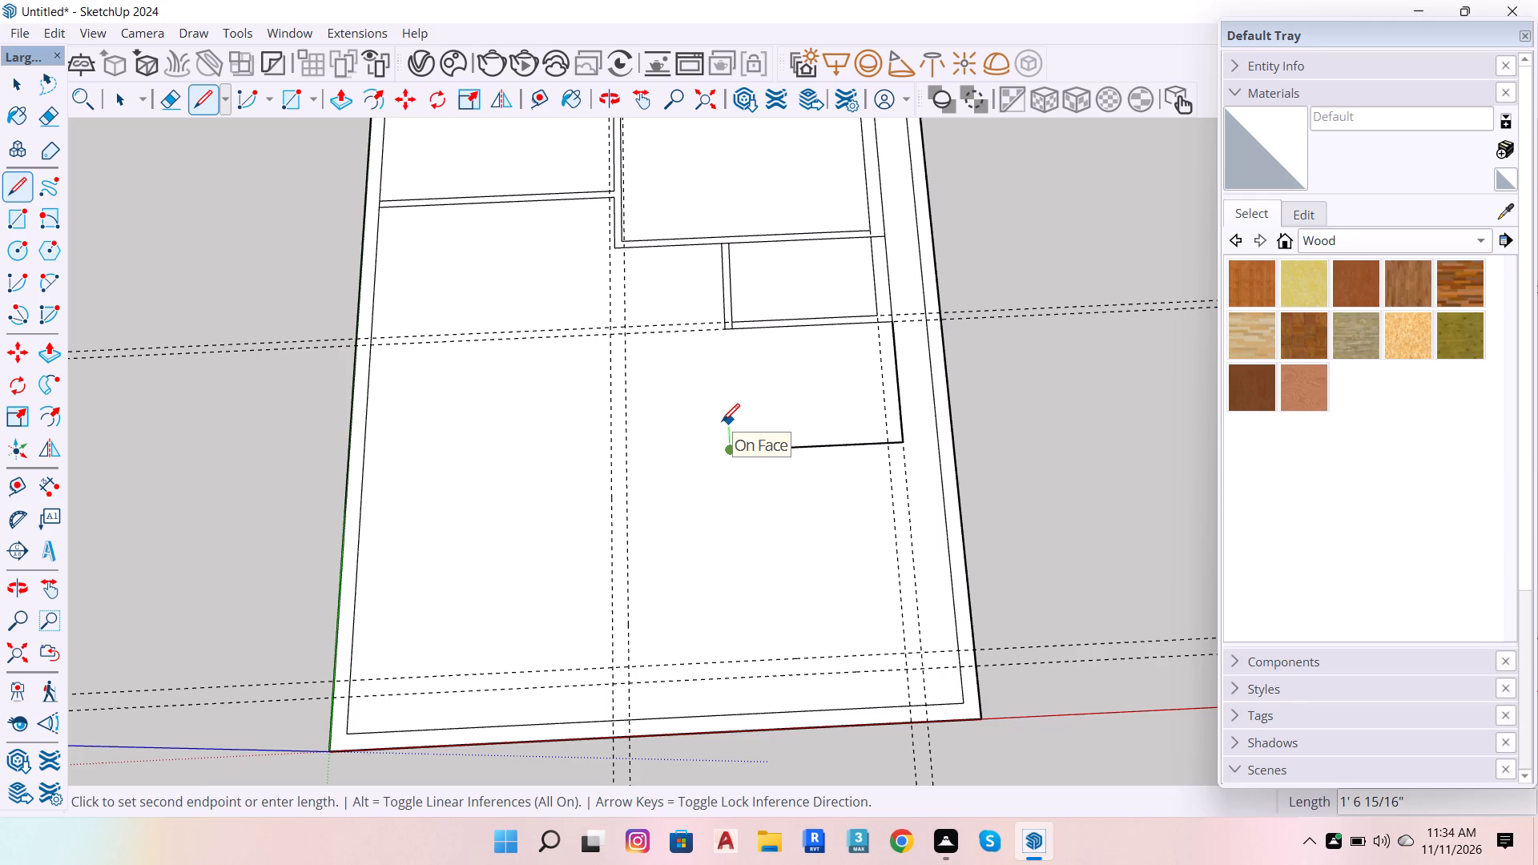
{"action": "type", "text": "4.5"}
{"action": "key", "text": "Return"}
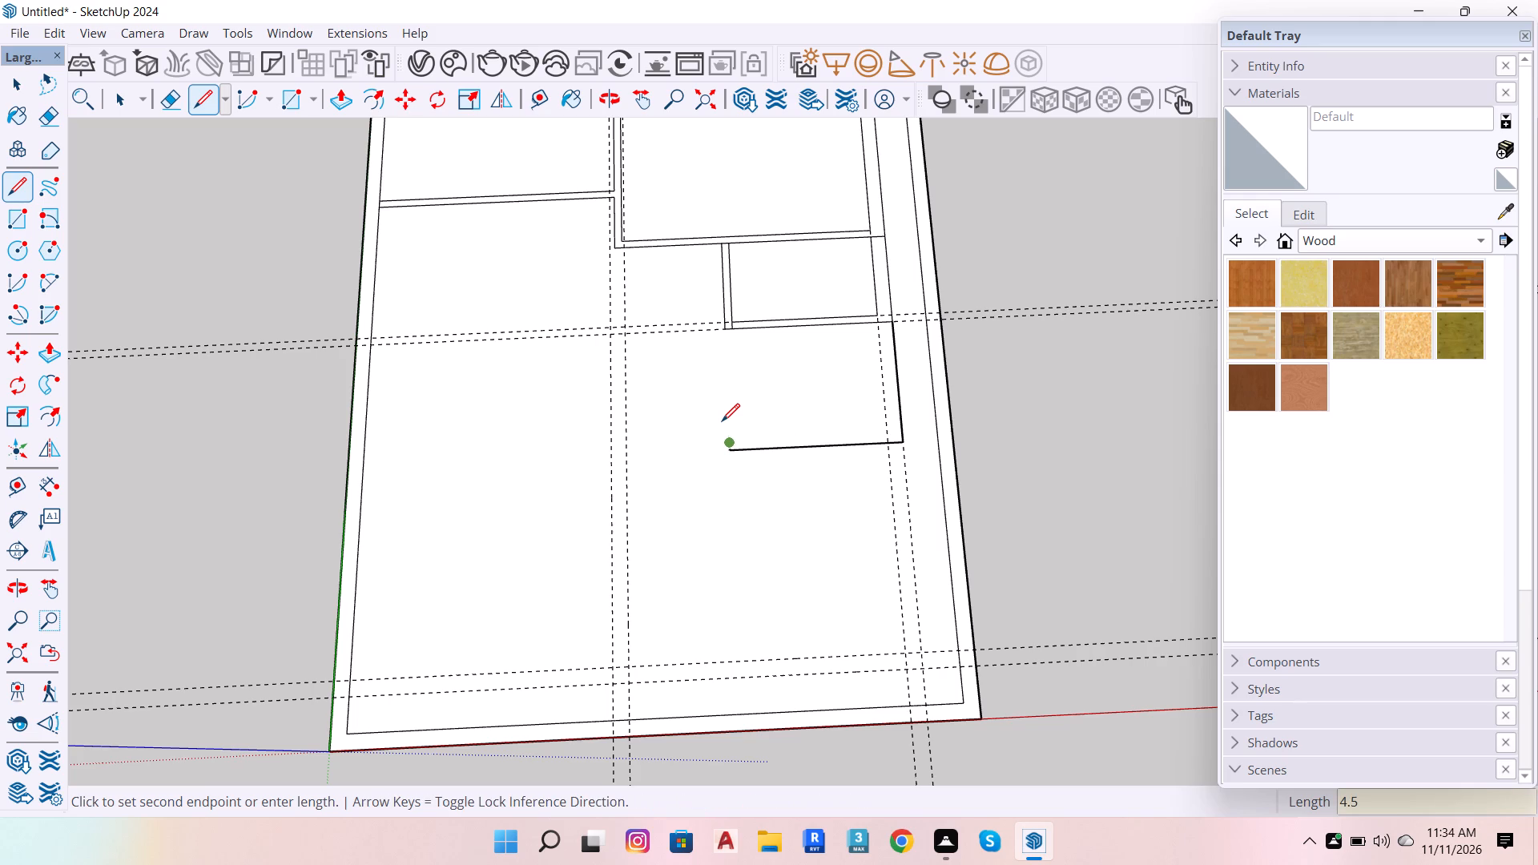
{"action": "left_click", "coordinate": [889, 436]}
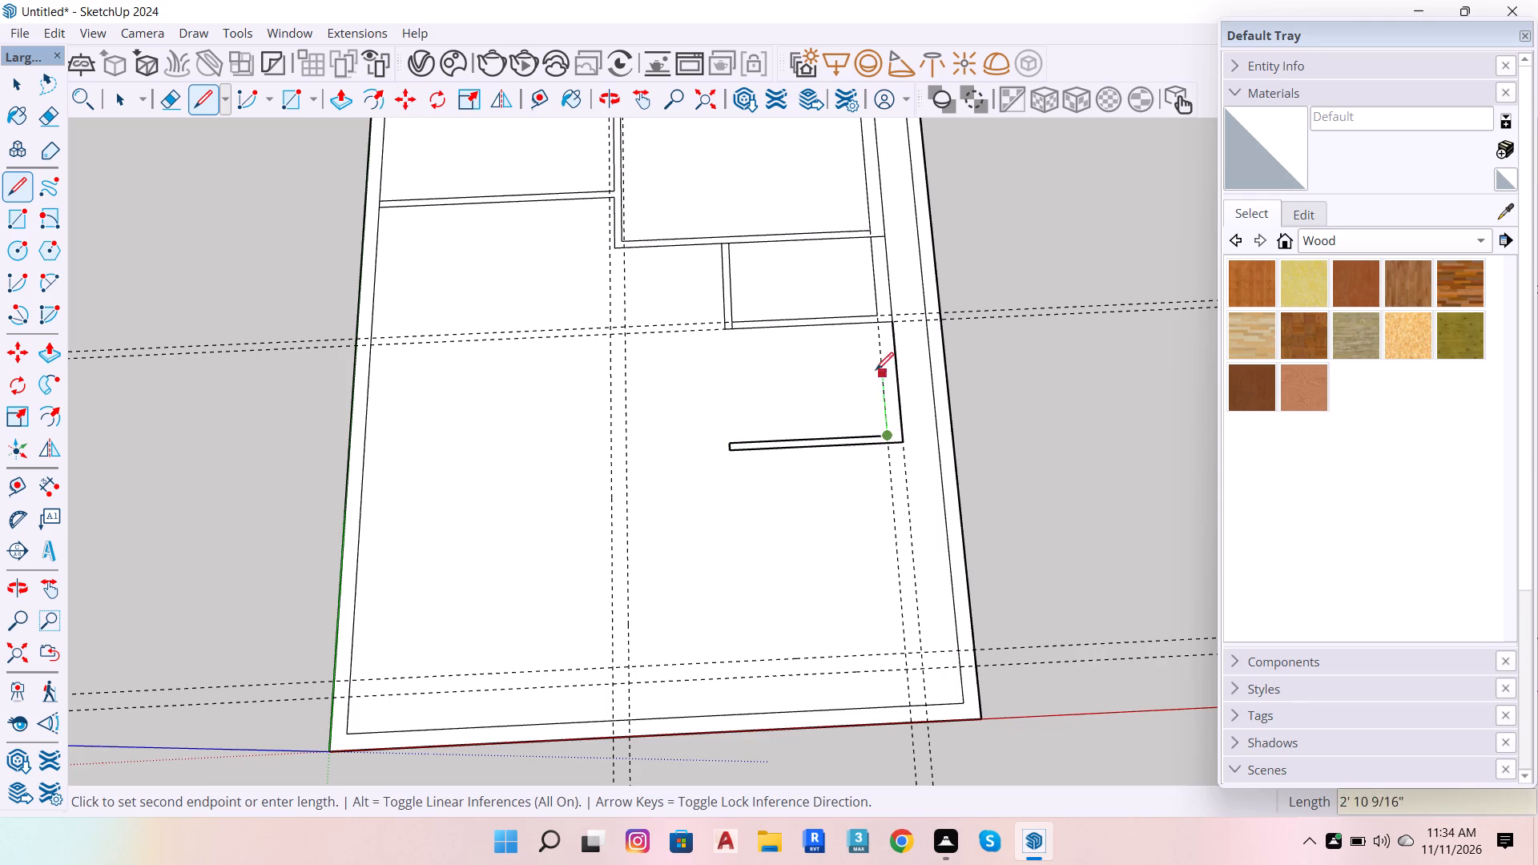
{"action": "left_click", "coordinate": [875, 327]}
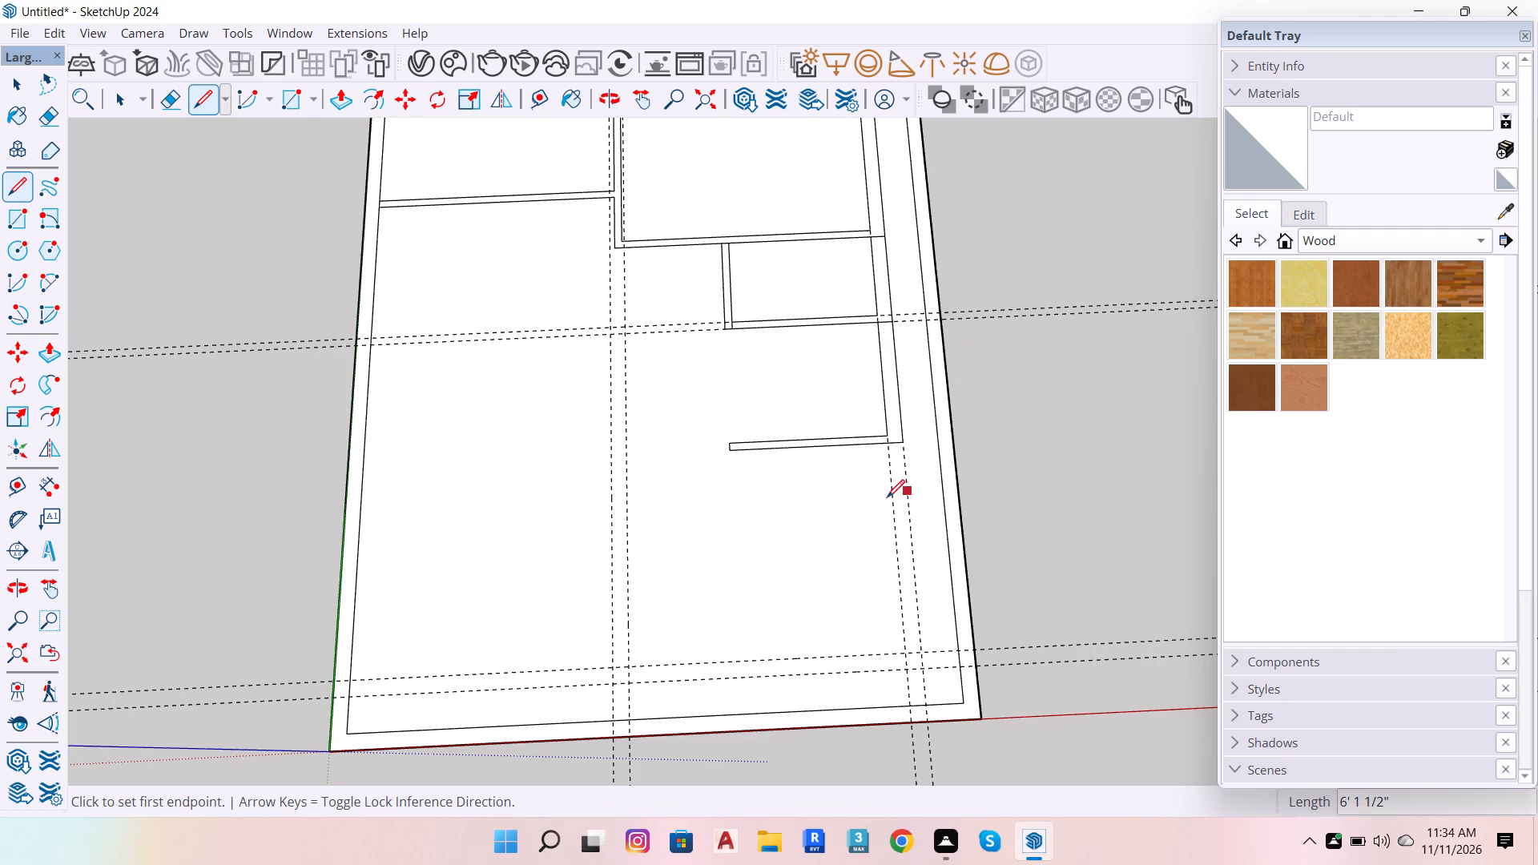
Place a crosswise guide 13' inward from the inner guide of the front pair.
{"action": "scroll", "coordinate": [861, 500], "scroll_direction": "up", "scroll_amount": 6}
{"action": "scroll", "coordinate": [678, 129], "scroll_direction": "down", "scroll_amount": 7}
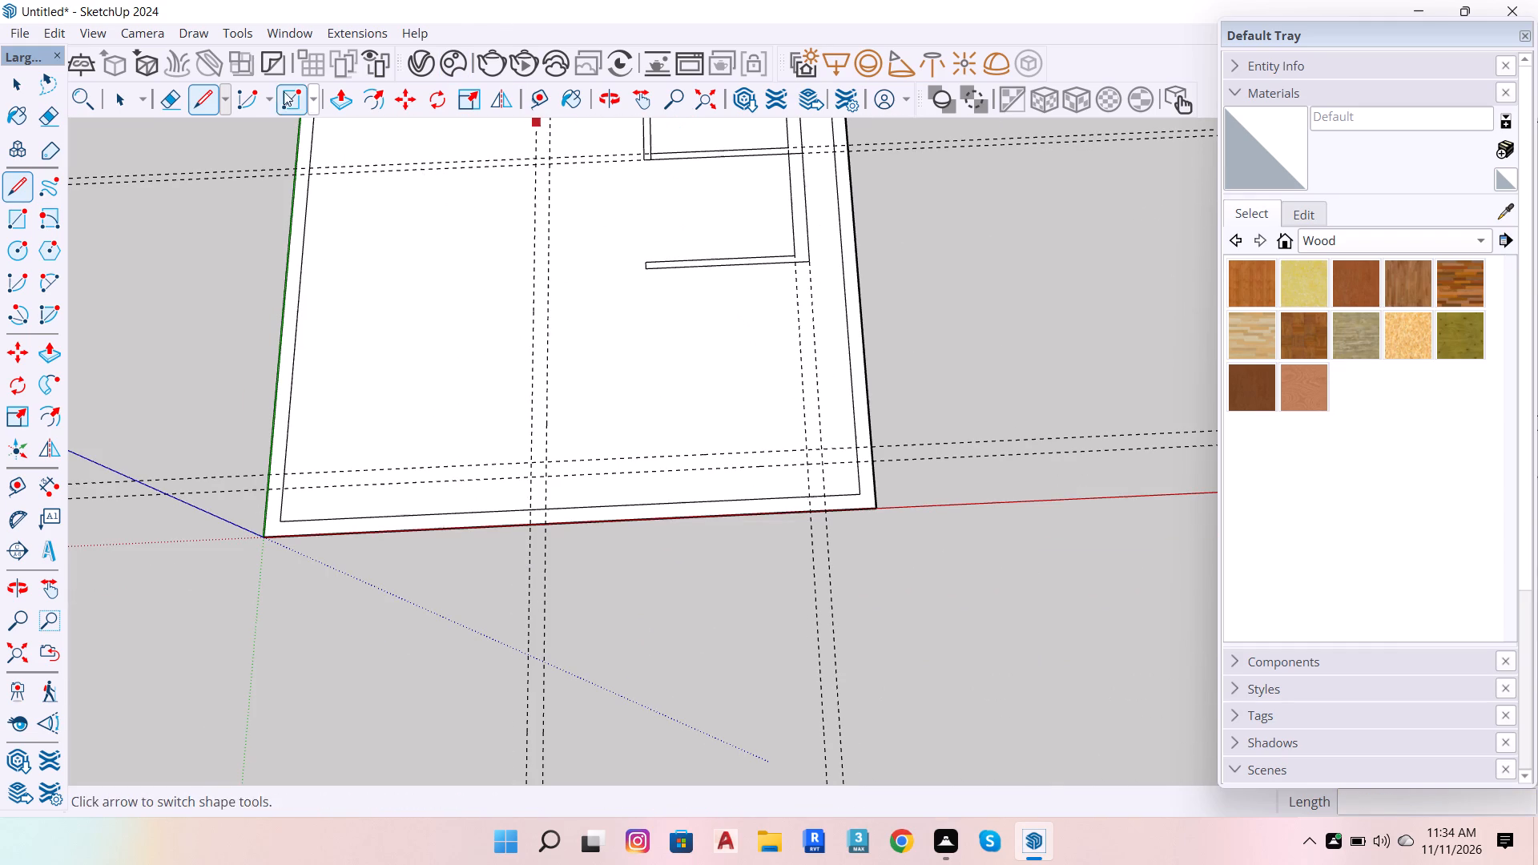
{"action": "left_click", "coordinate": [18, 488]}
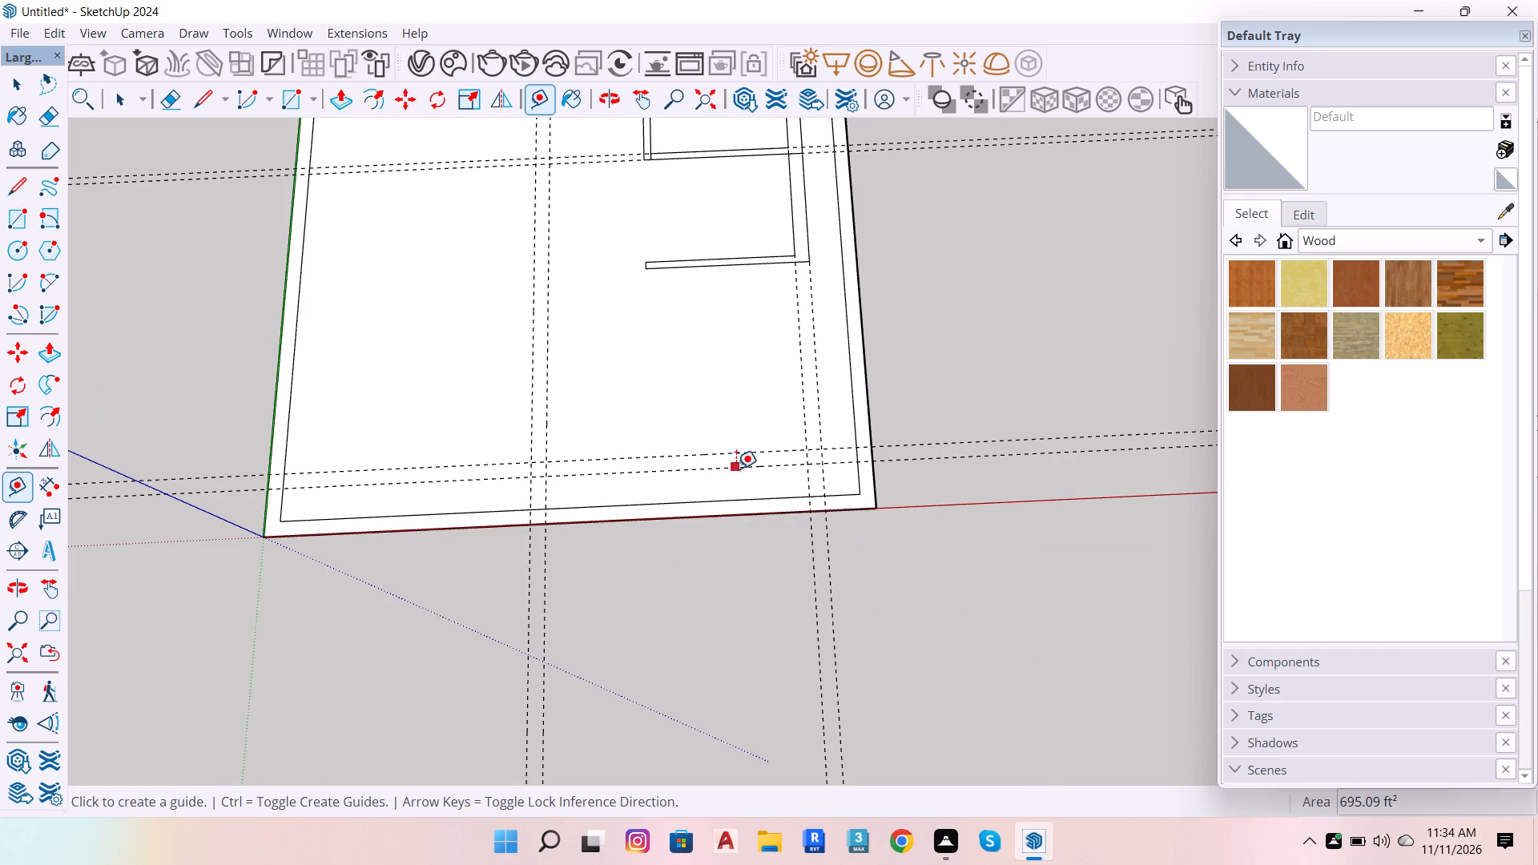
{"action": "left_click", "coordinate": [736, 456]}
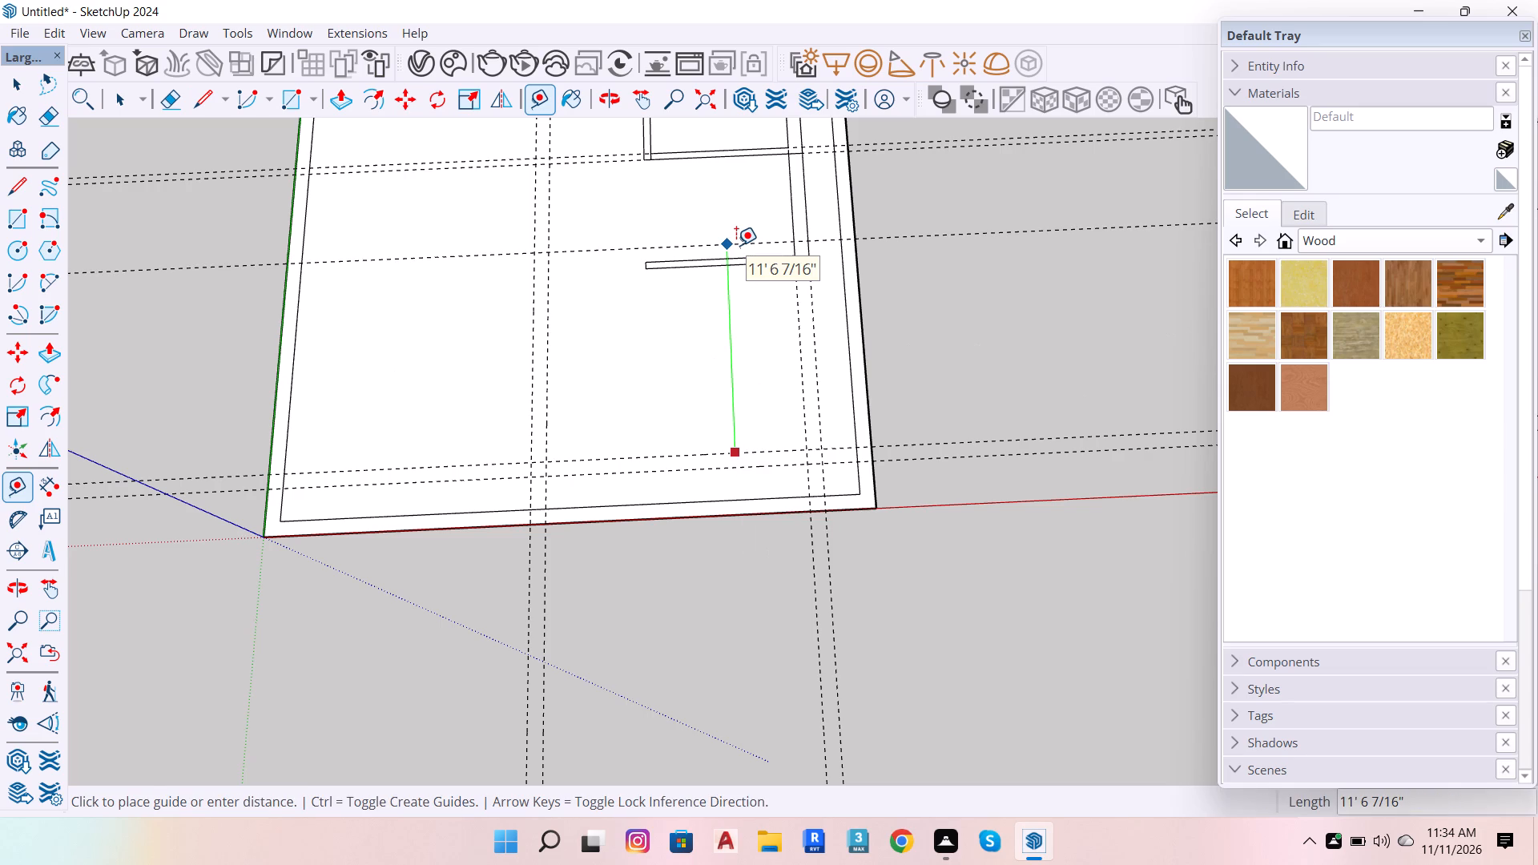
{"action": "type", "text": "13'"}
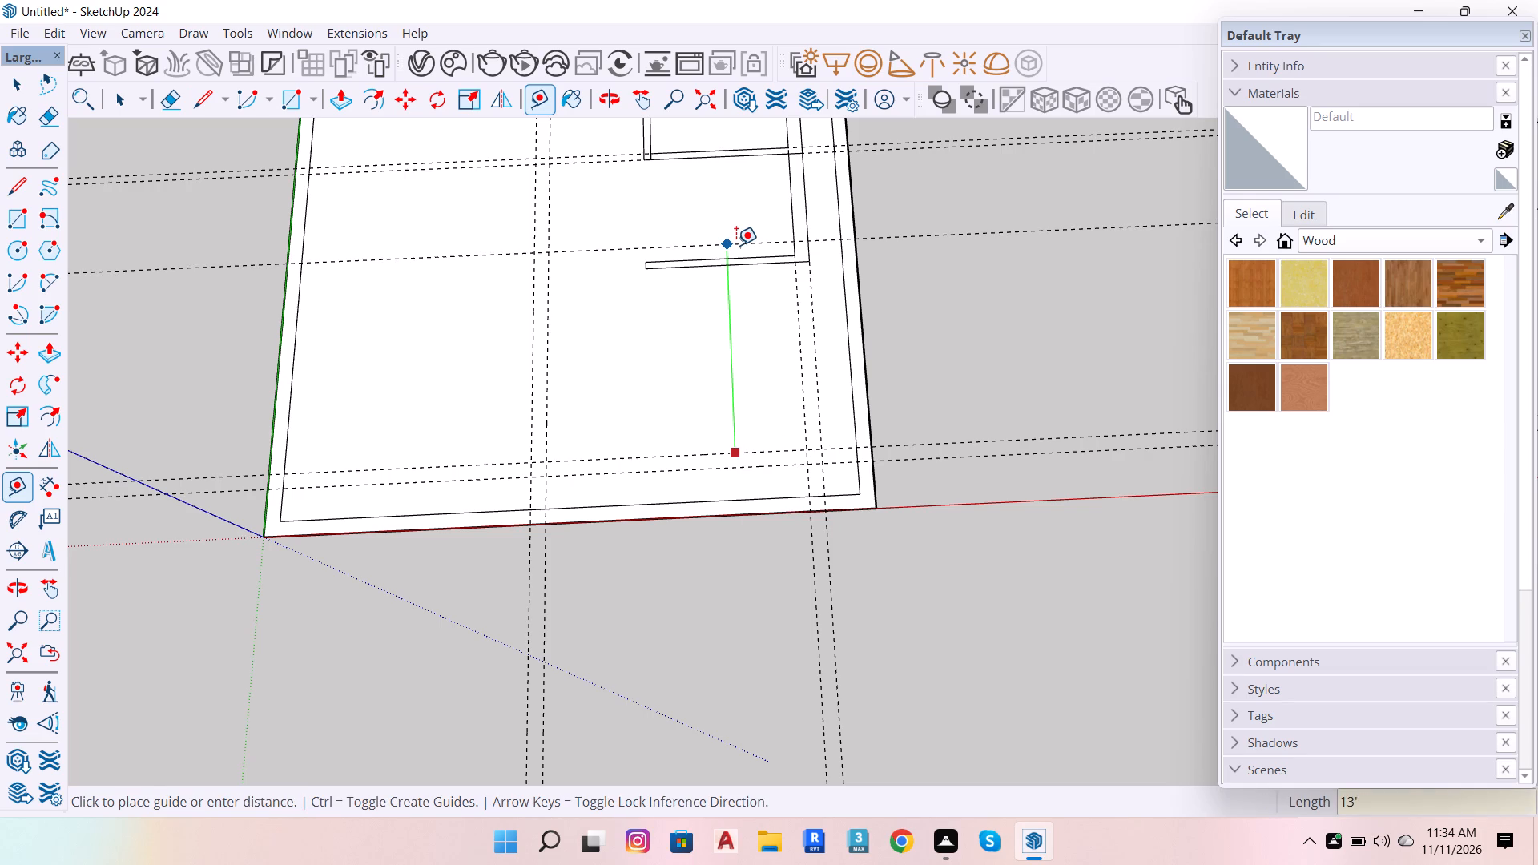
{"action": "key", "text": "Return"}
{"action": "scroll", "coordinate": [789, 347], "scroll_direction": "down", "scroll_amount": 6}
{"action": "scroll", "coordinate": [819, 231], "scroll_direction": "up", "scroll_amount": 7}
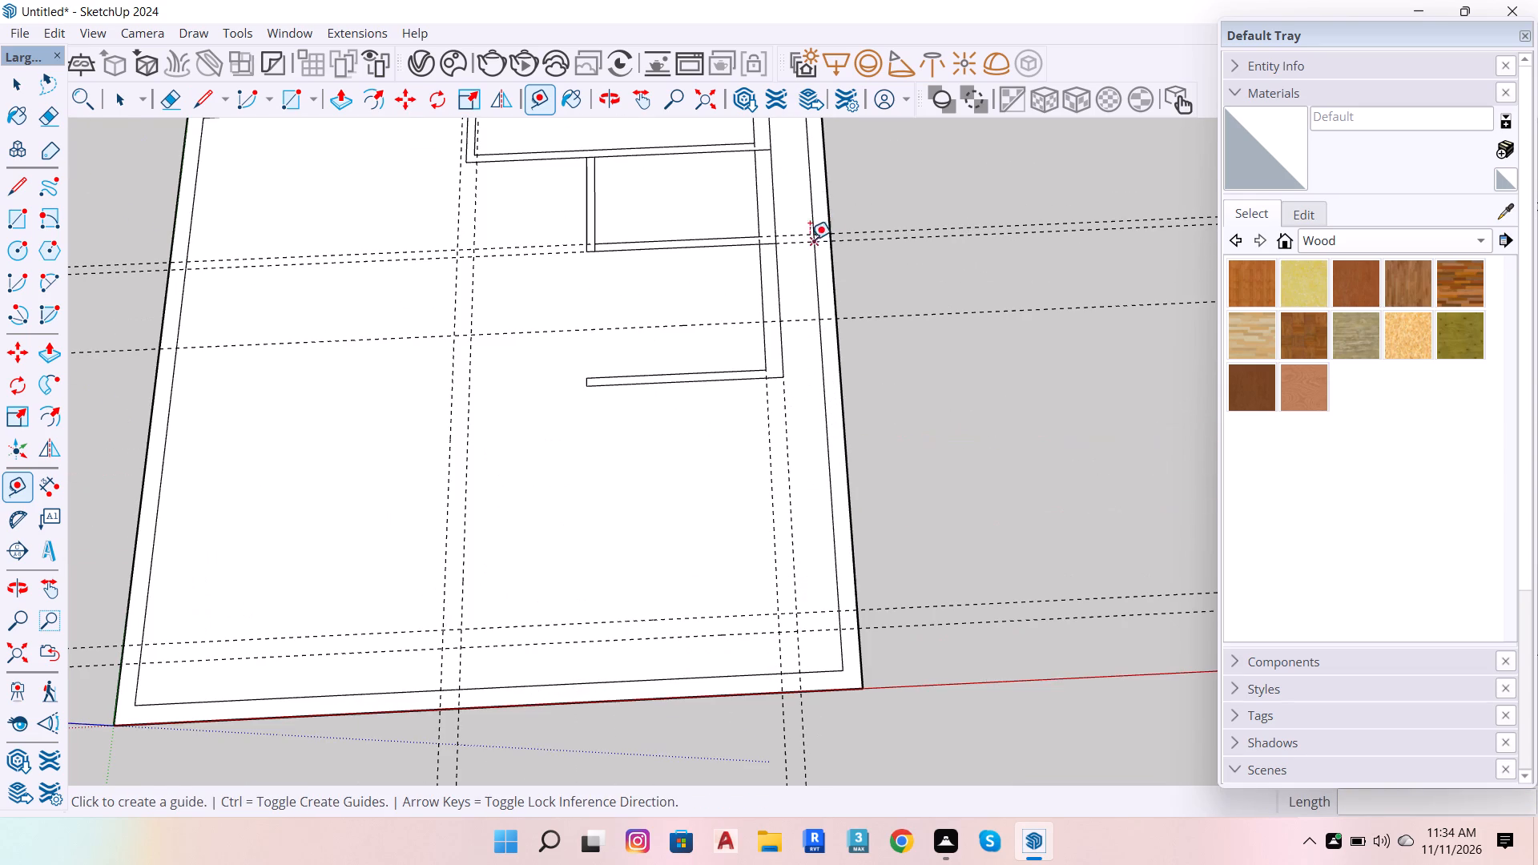
Erase both lengthwise edges of the new L-shaped wall together with the two lengthwise guides running along them.
{"action": "key", "text": "space"}
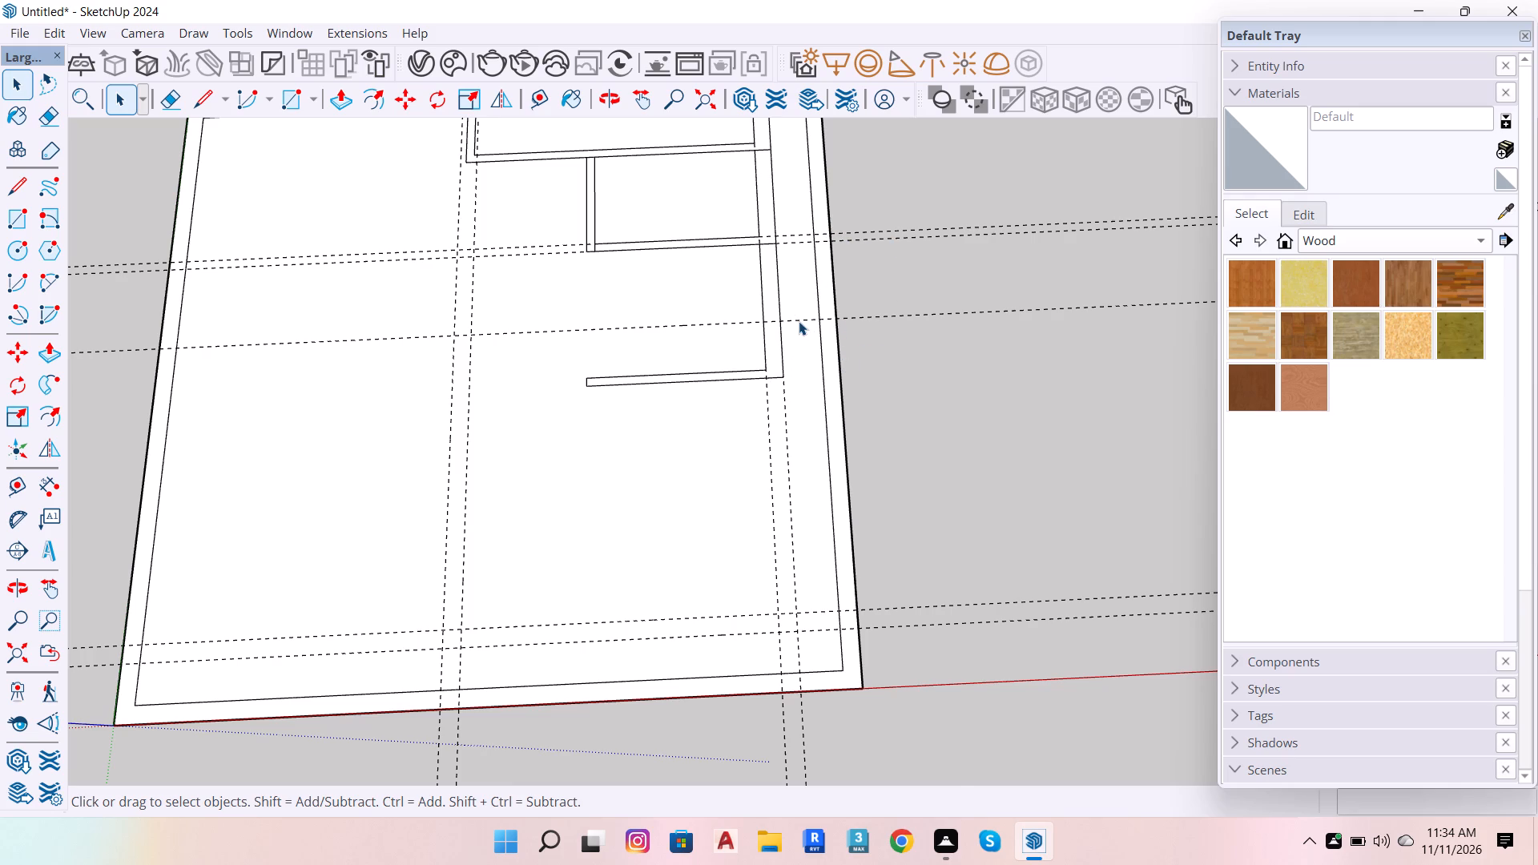
{"action": "scroll", "coordinate": [799, 321], "scroll_direction": "up", "scroll_amount": 2}
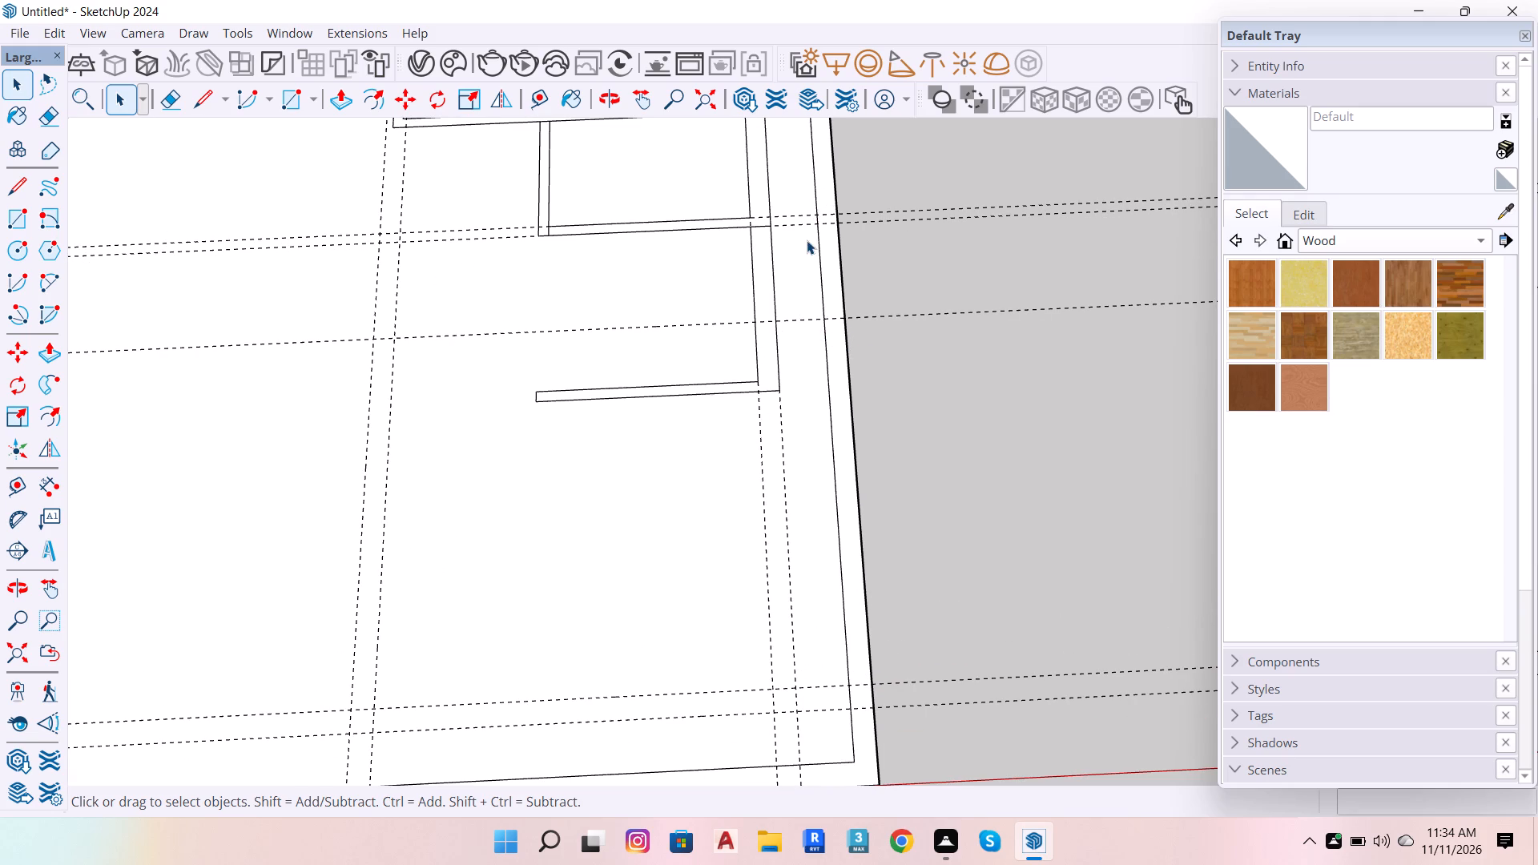
{"action": "scroll", "coordinate": [801, 251], "scroll_direction": "up", "scroll_amount": 1}
{"action": "key", "text": "e"}
{"action": "left_click_drag", "start_coordinate": [799, 255], "coordinate": [716, 279]}
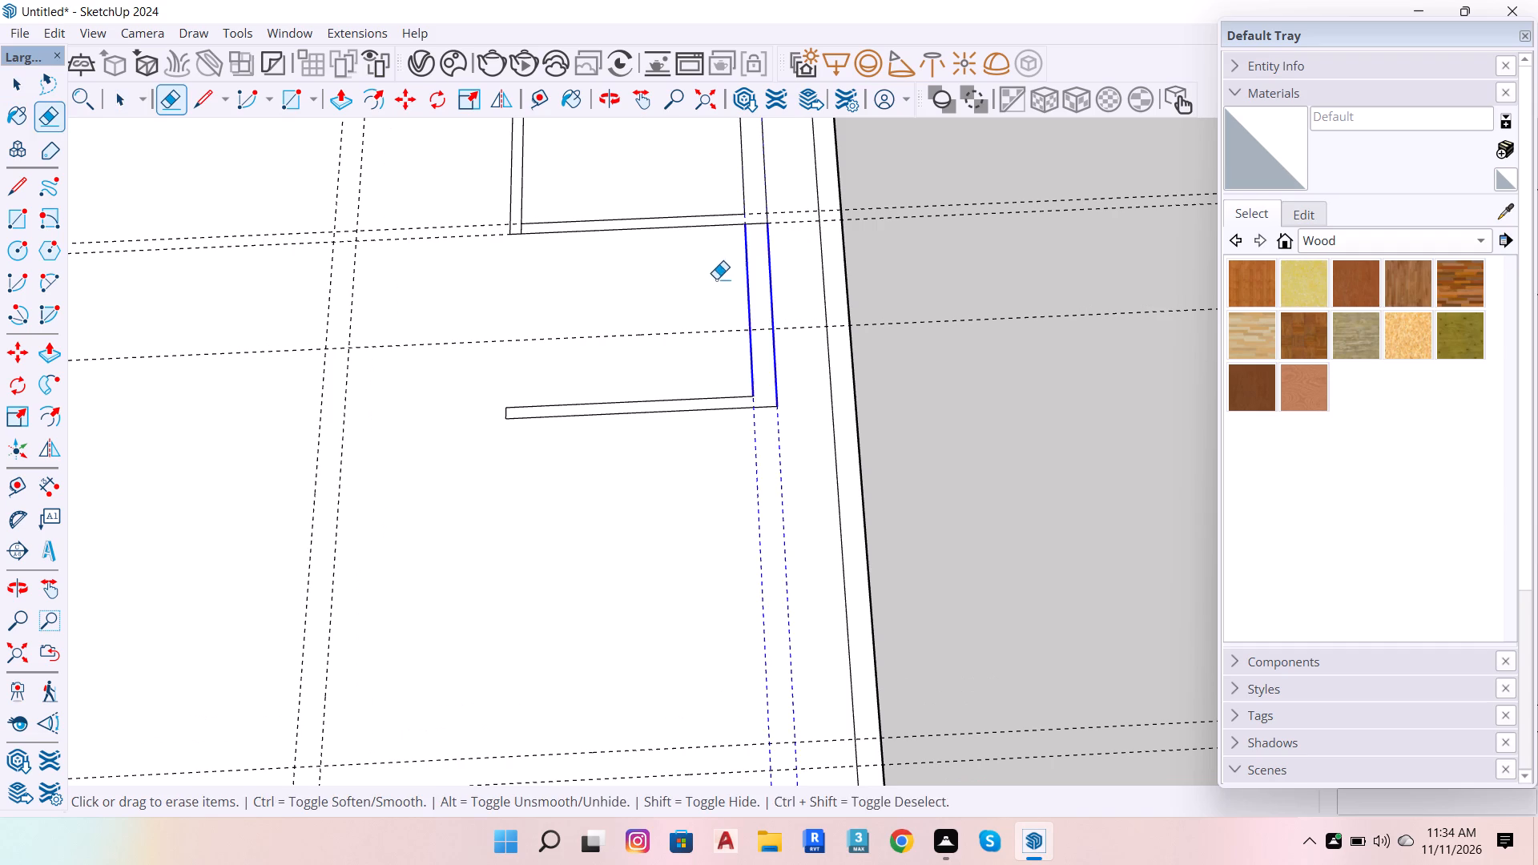
{"action": "left_click_drag", "start_coordinate": [716, 279], "coordinate": [713, 280]}
{"action": "scroll", "coordinate": [780, 223], "scroll_direction": "up", "scroll_amount": 3}
{"action": "key", "text": "space"}
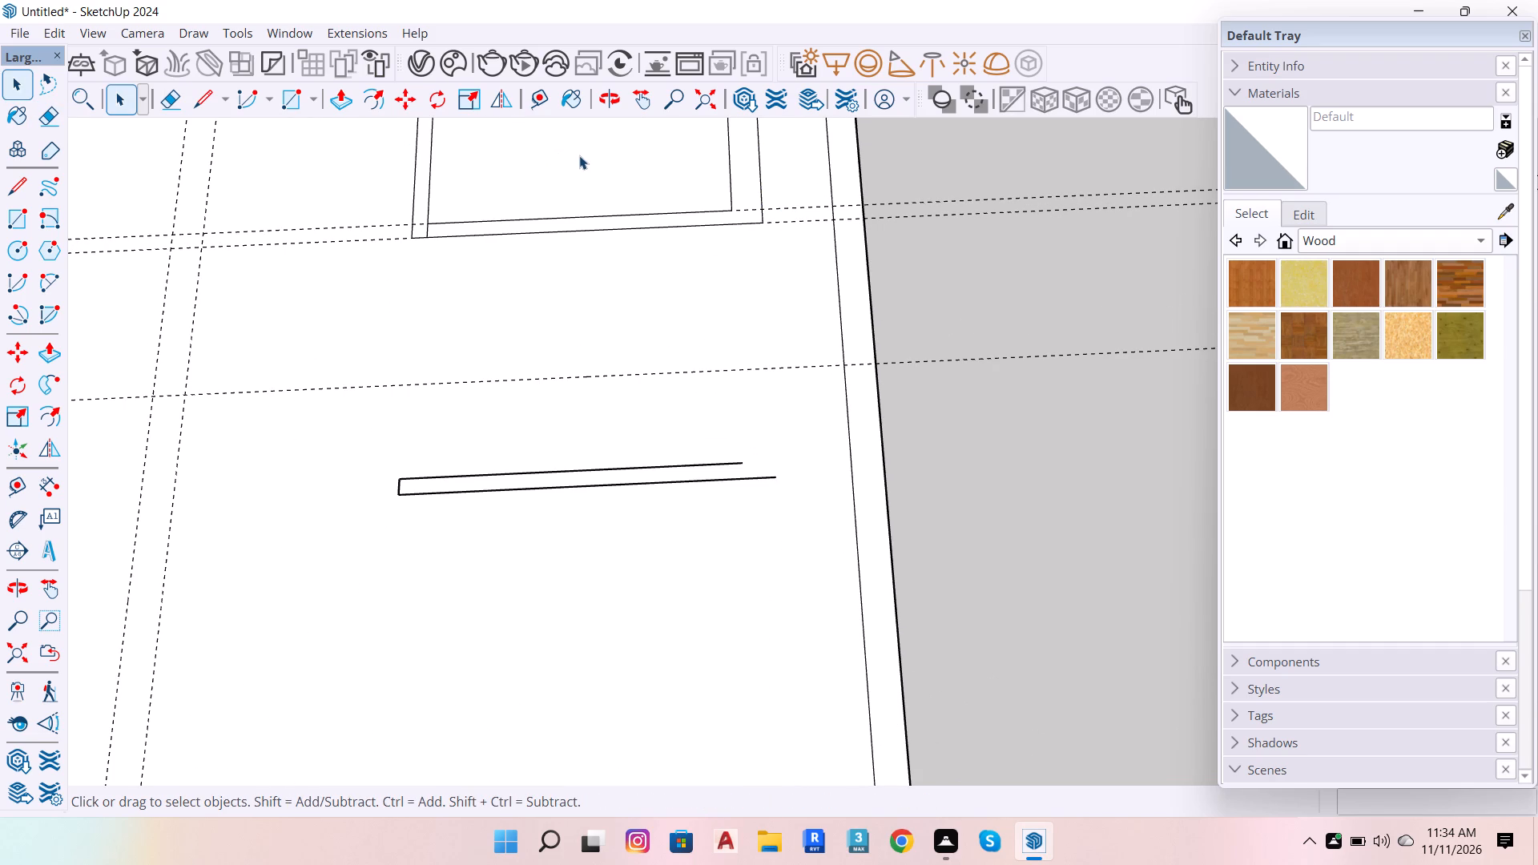
Extend both edges of the small room's lower wall 1'9" to the inner face of the right outer wall.
{"action": "key", "text": "l"}
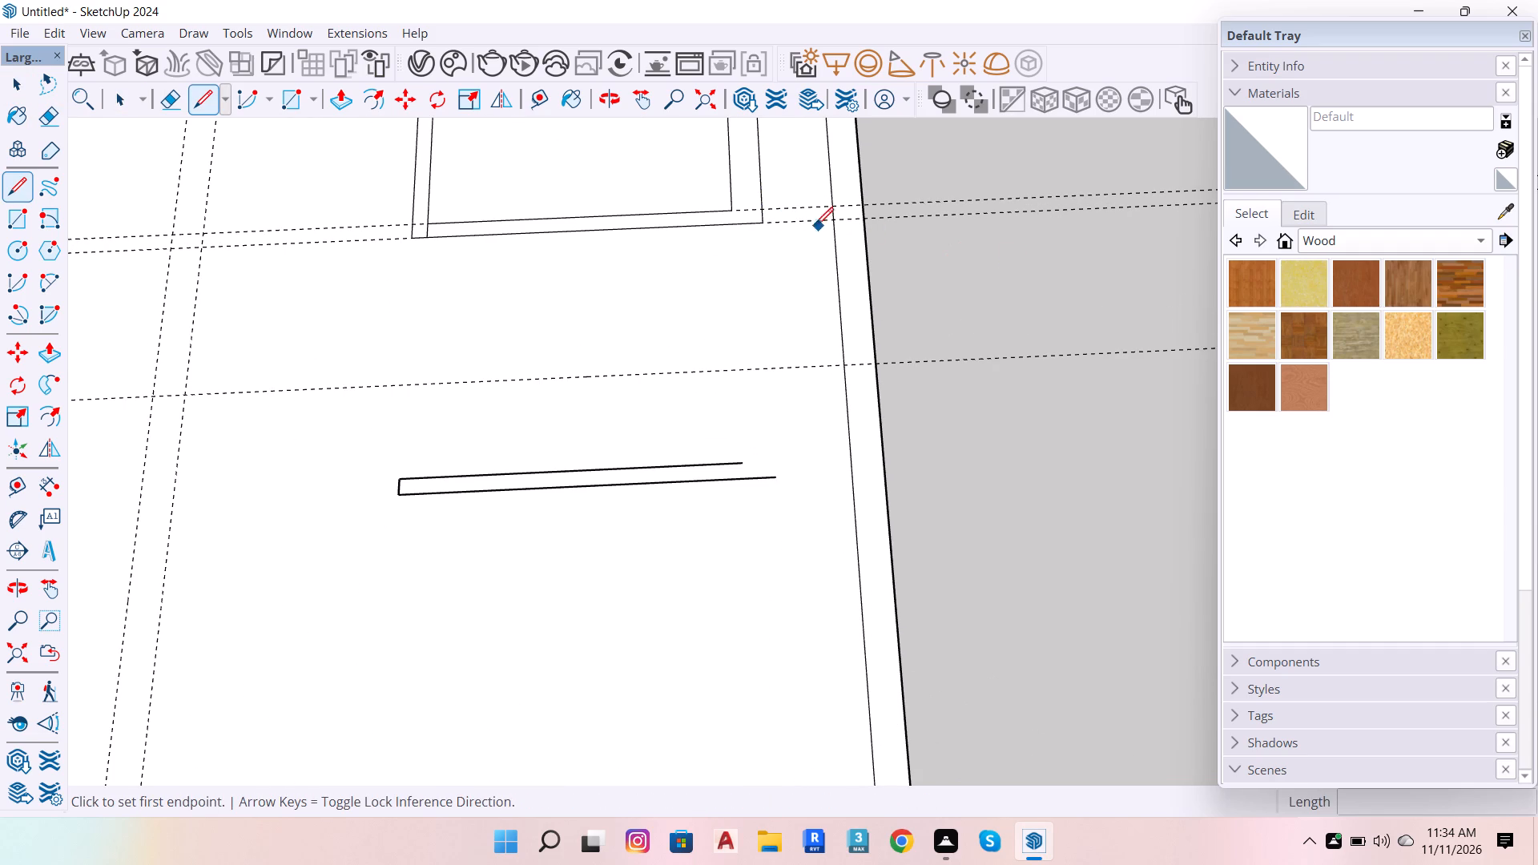
{"action": "left_click", "coordinate": [765, 206]}
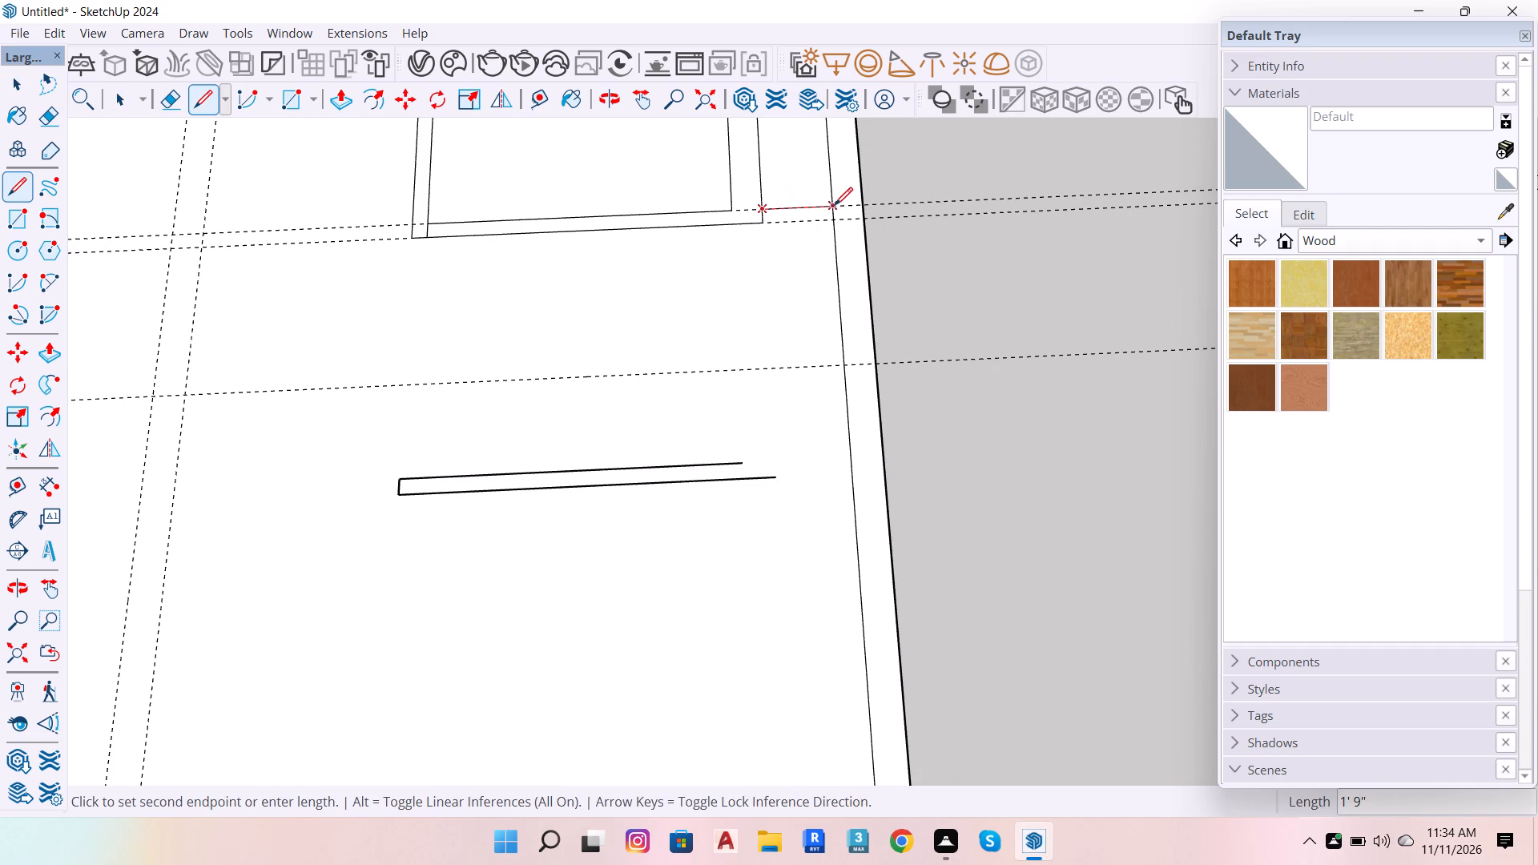
{"action": "left_click", "coordinate": [835, 205]}
{"action": "left_click", "coordinate": [767, 224]}
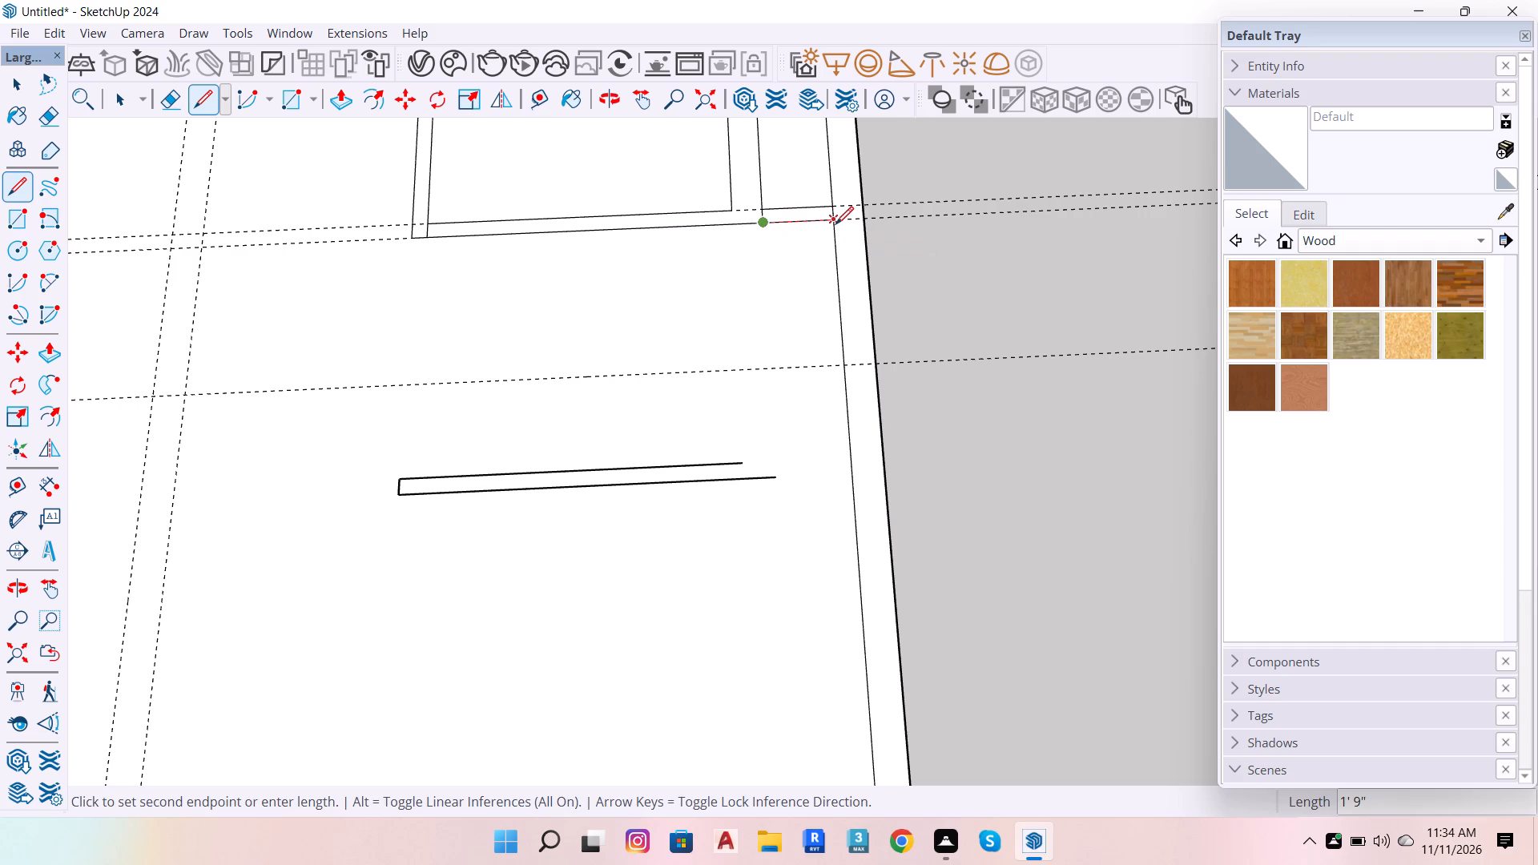
{"action": "left_click", "coordinate": [835, 224]}
Extend the detached crosswise wall to the right outer wall's inner face, its upper edge by 2'6" and lower edge by 1'9".
{"action": "left_click", "coordinate": [741, 462]}
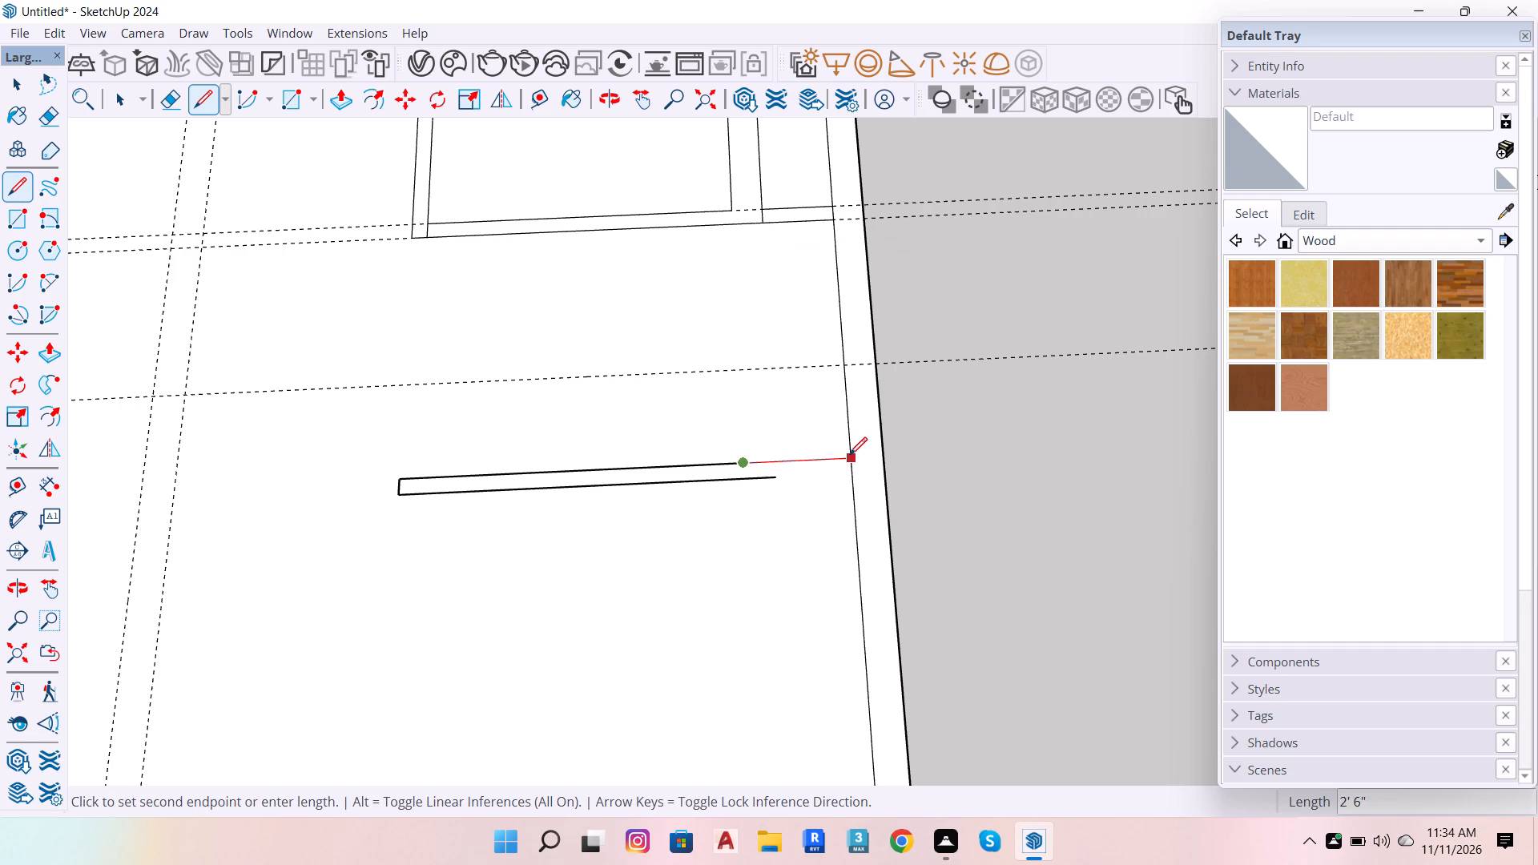
{"action": "left_click", "coordinate": [849, 460]}
{"action": "key", "text": "space"}
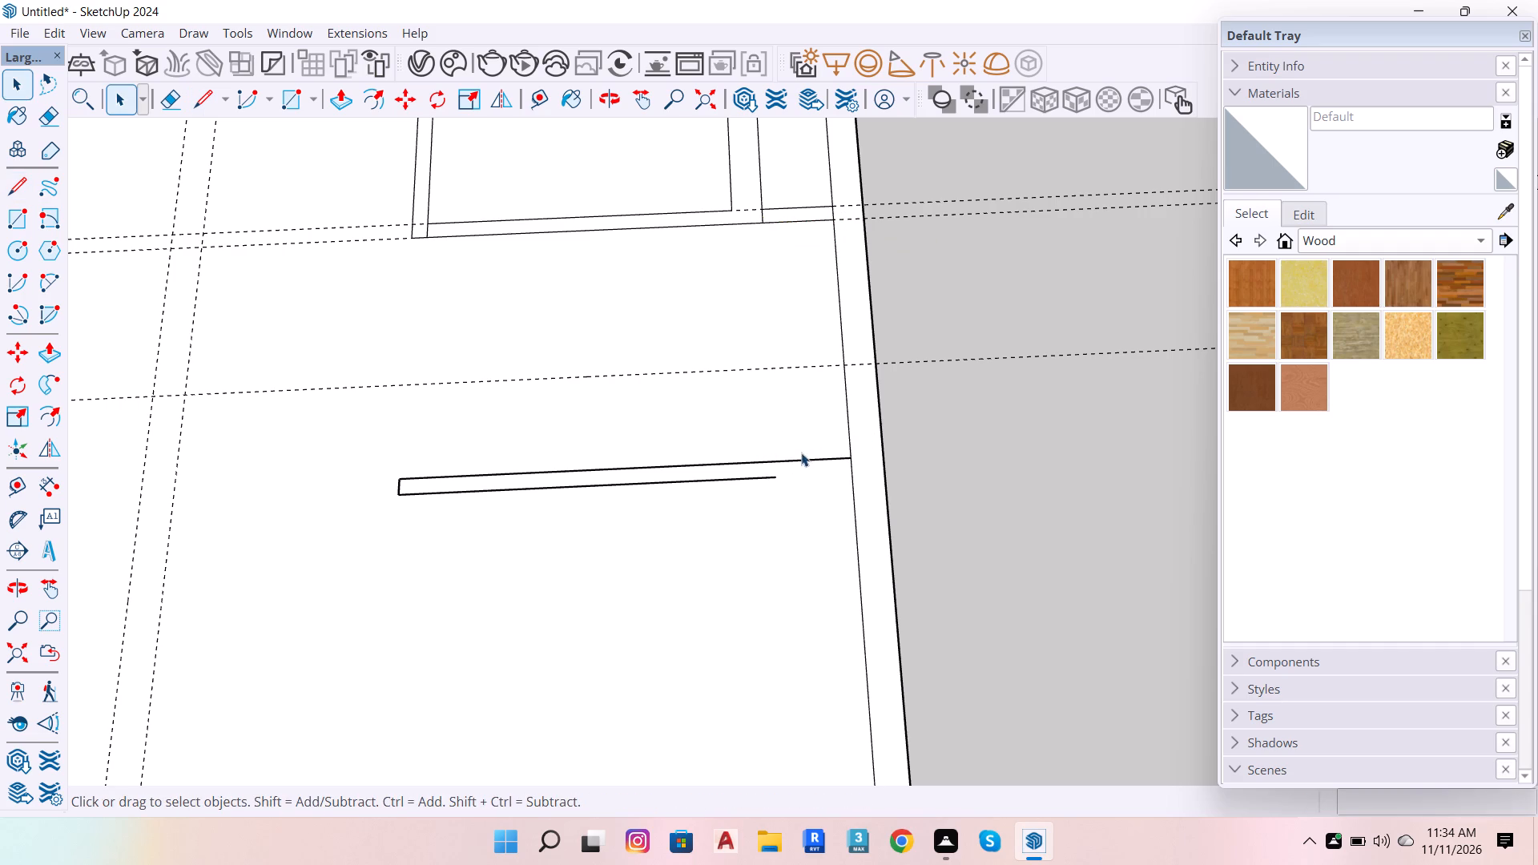
{"action": "key", "text": "l"}
{"action": "left_click", "coordinate": [783, 480]}
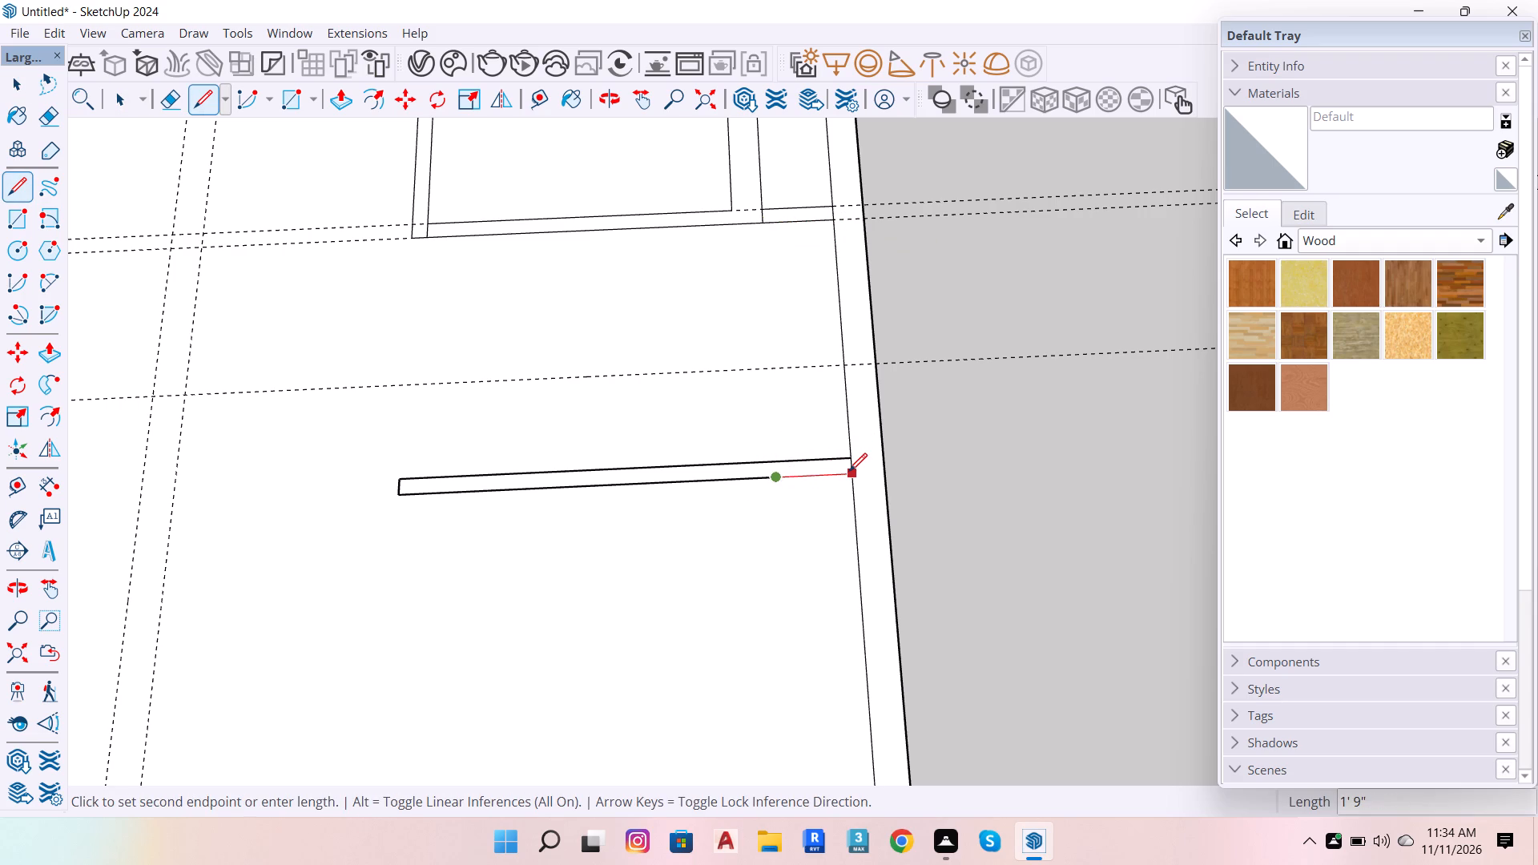
{"action": "left_click", "coordinate": [850, 471]}
{"action": "key", "text": "space"}
Erase the short edges crossing the junctions where the two extended crosswise walls meet the outer wall and the small room's side wall.
{"action": "scroll", "coordinate": [884, 465], "scroll_direction": "up", "scroll_amount": 3}
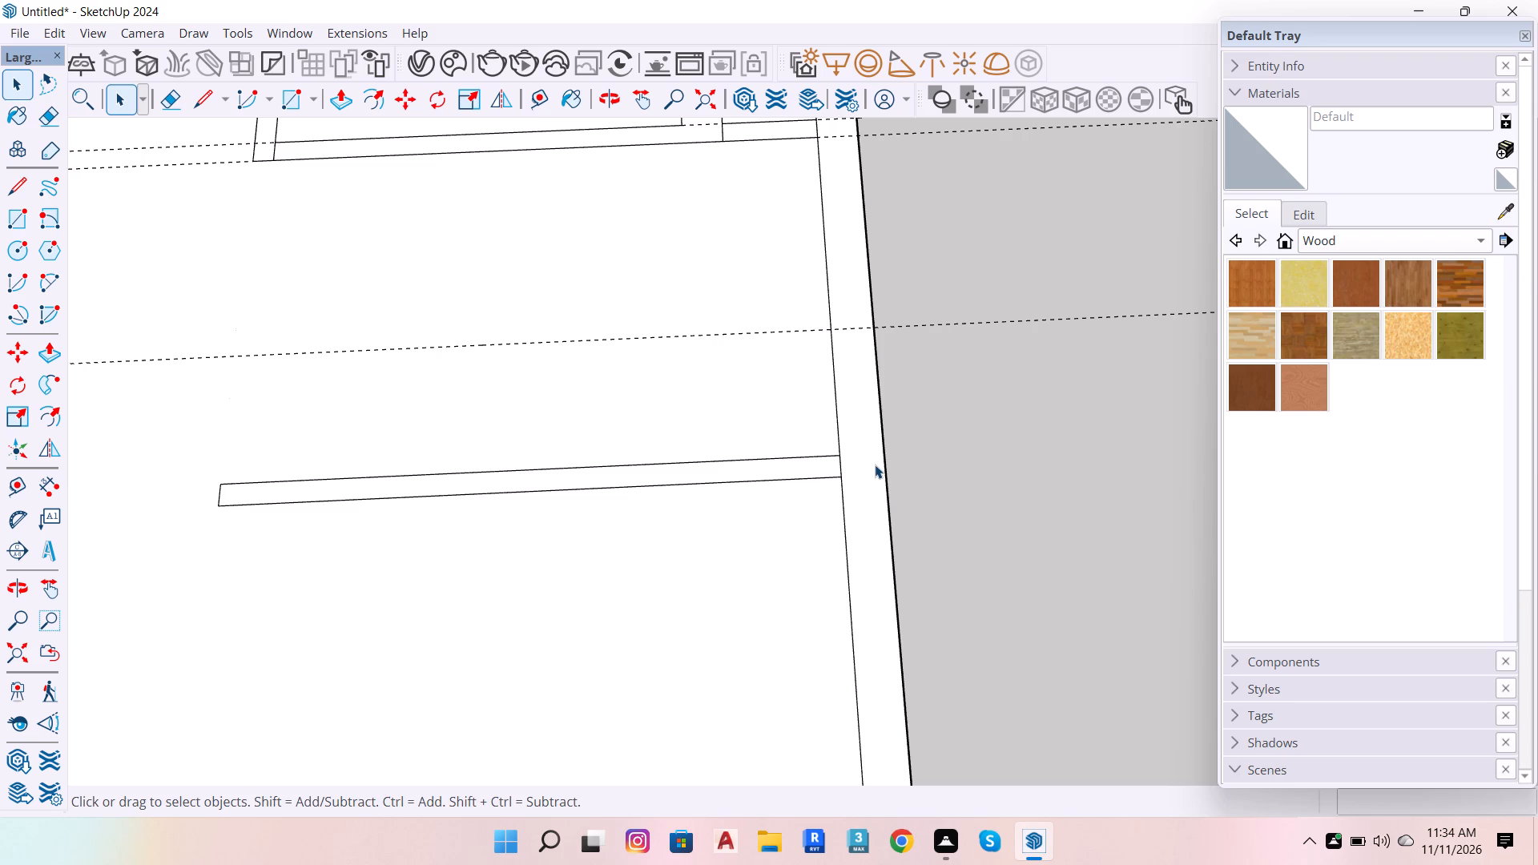
{"action": "key", "text": "e"}
{"action": "left_click_drag", "start_coordinate": [850, 468], "coordinate": [831, 468]}
{"action": "scroll", "coordinate": [943, 517], "scroll_direction": "down", "scroll_amount": 6}
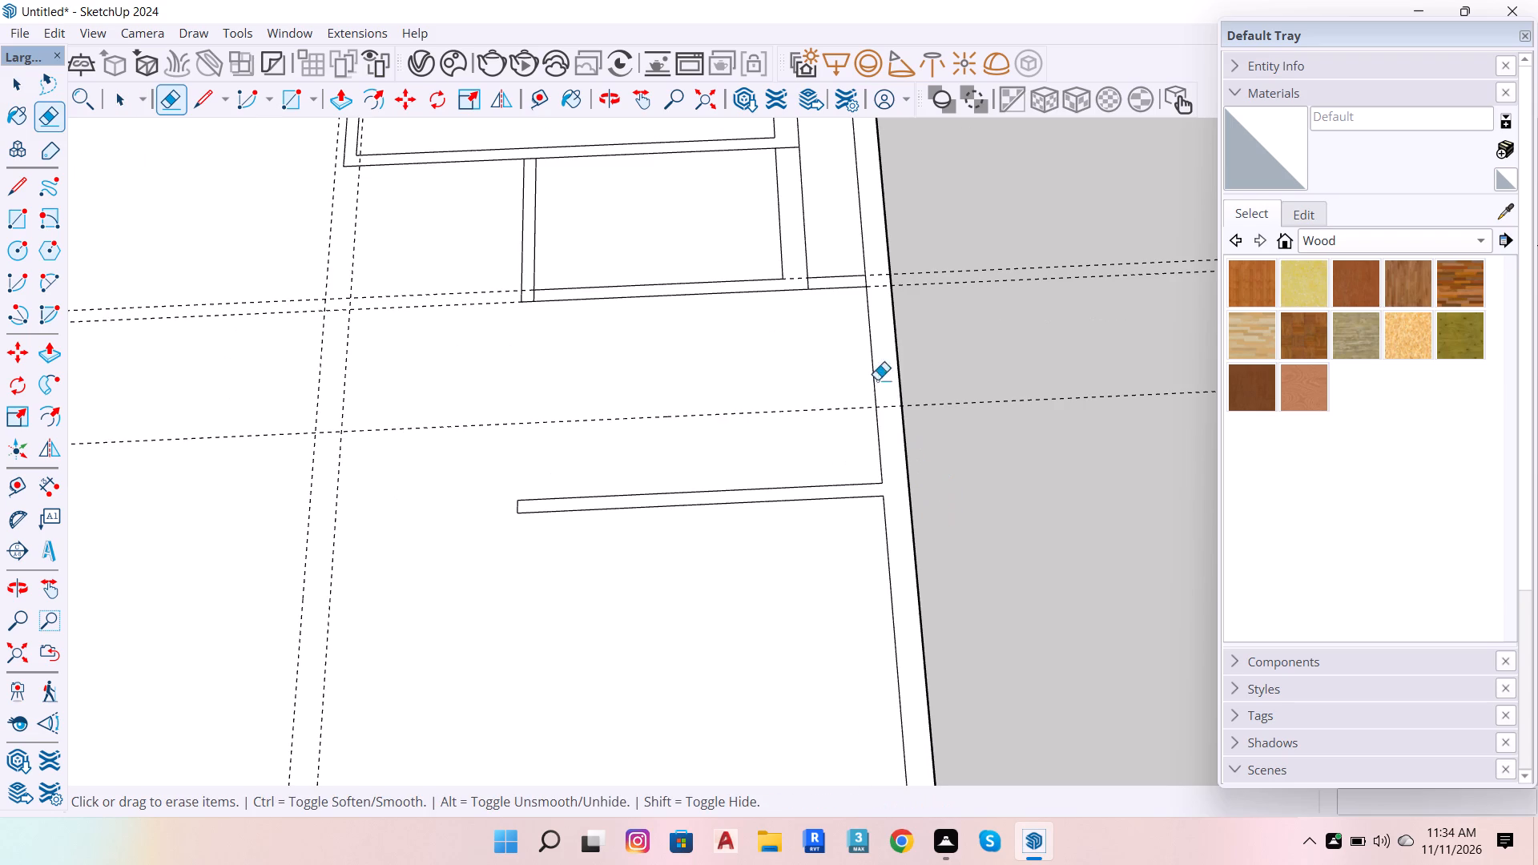
{"action": "scroll", "coordinate": [851, 255], "scroll_direction": "up", "scroll_amount": 12}
{"action": "left_click_drag", "start_coordinate": [880, 300], "coordinate": [746, 309]}
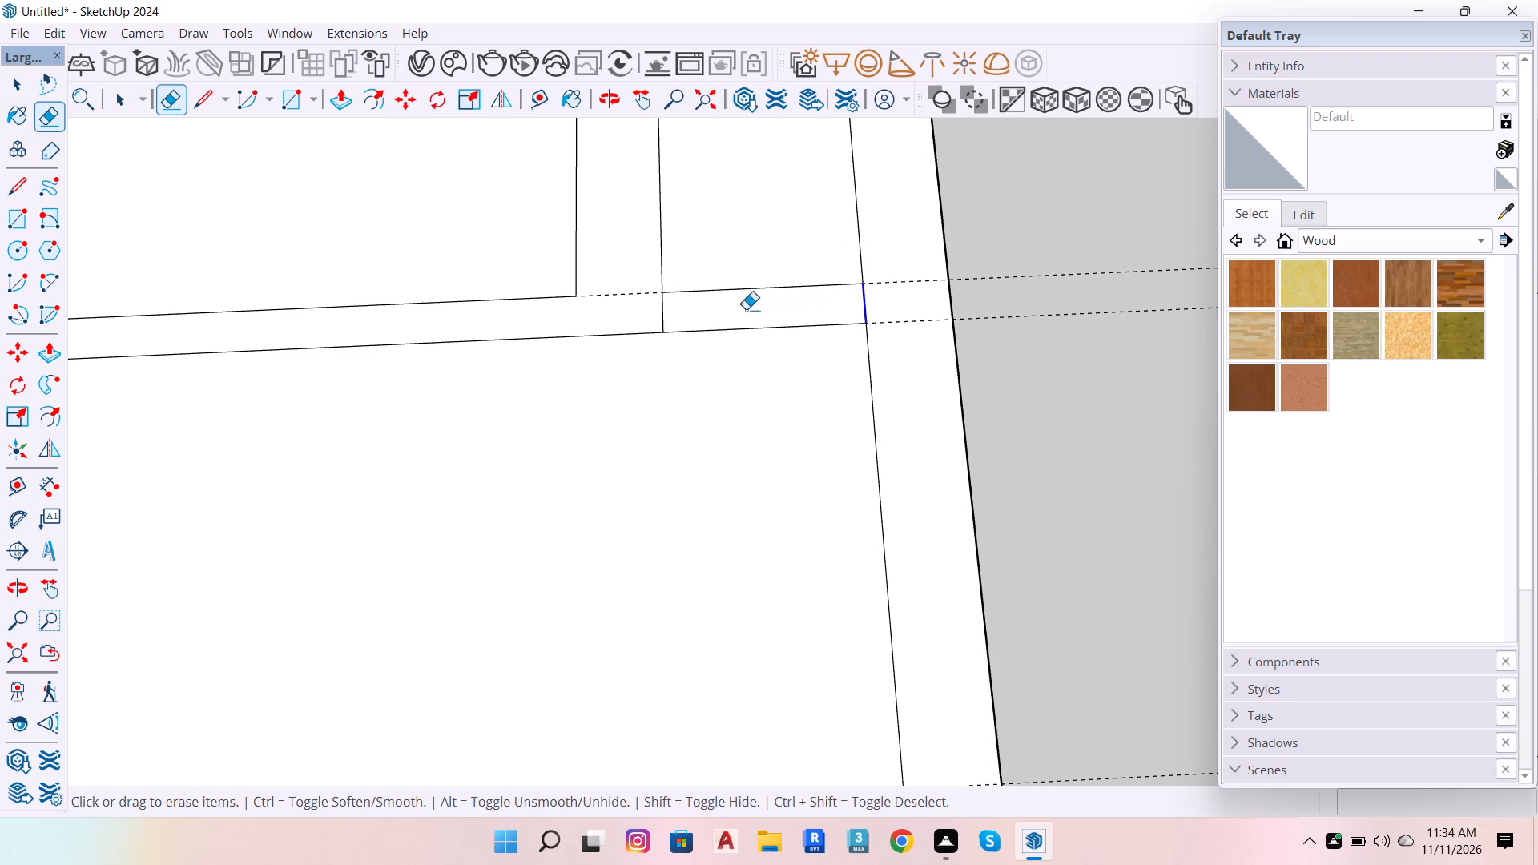
{"action": "left_click_drag", "start_coordinate": [746, 309], "coordinate": [652, 315]}
{"action": "scroll", "coordinate": [909, 362], "scroll_direction": "down", "scroll_amount": 13}
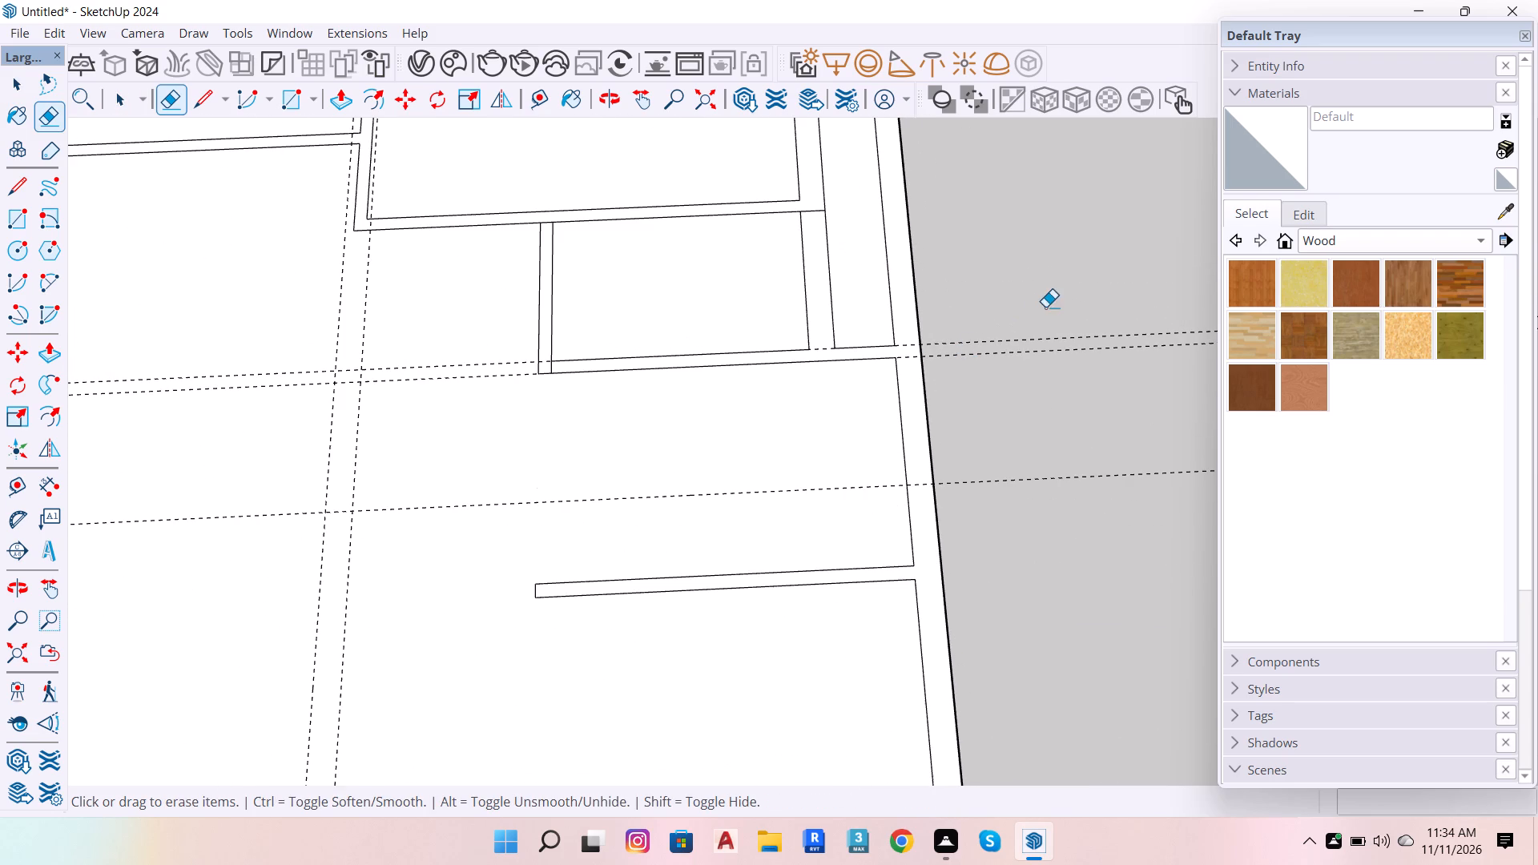
{"action": "key", "text": "space"}
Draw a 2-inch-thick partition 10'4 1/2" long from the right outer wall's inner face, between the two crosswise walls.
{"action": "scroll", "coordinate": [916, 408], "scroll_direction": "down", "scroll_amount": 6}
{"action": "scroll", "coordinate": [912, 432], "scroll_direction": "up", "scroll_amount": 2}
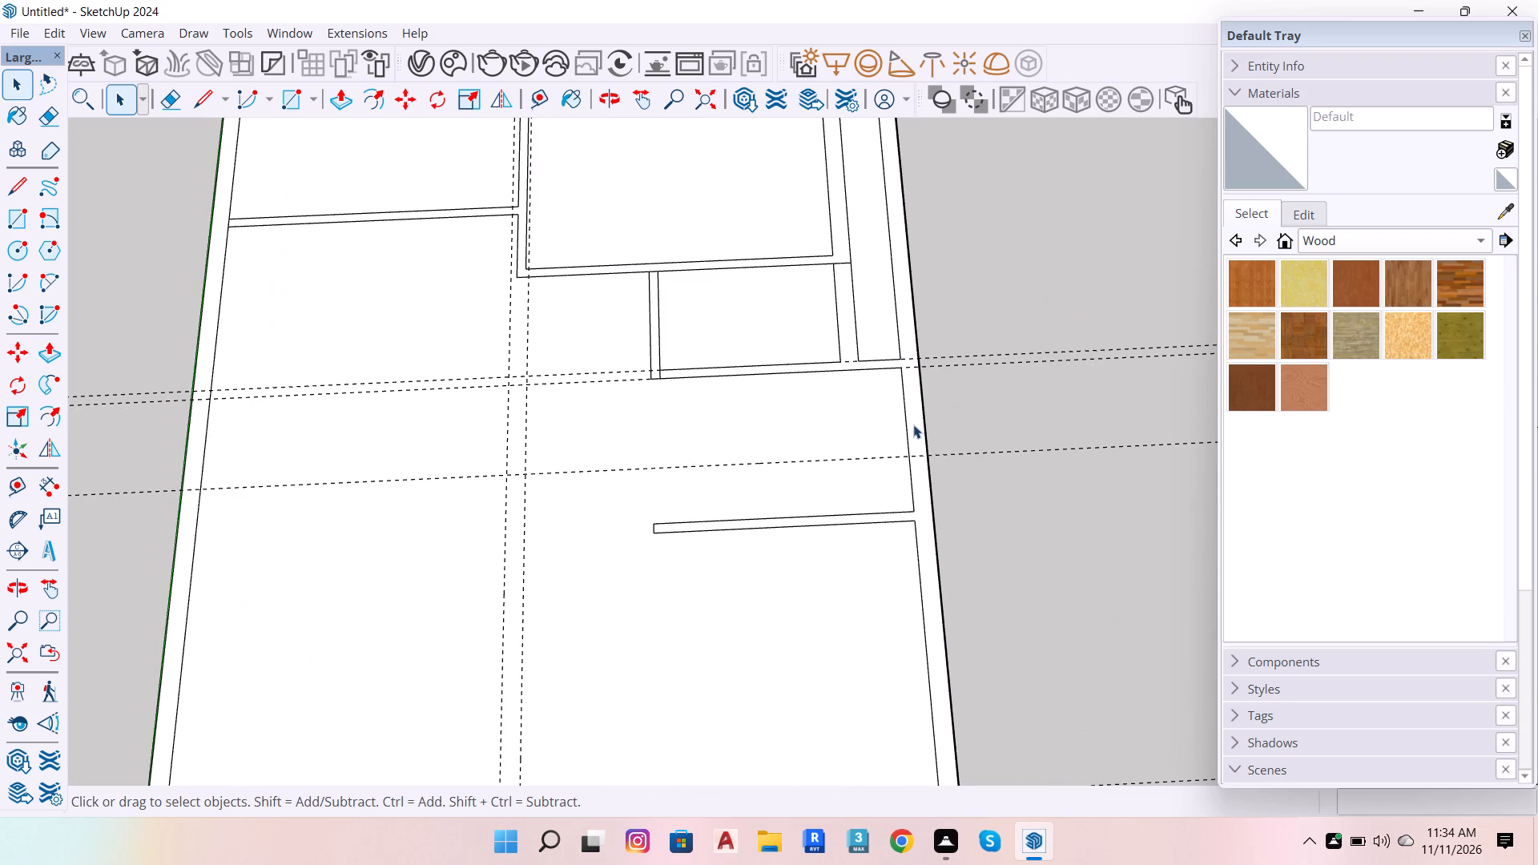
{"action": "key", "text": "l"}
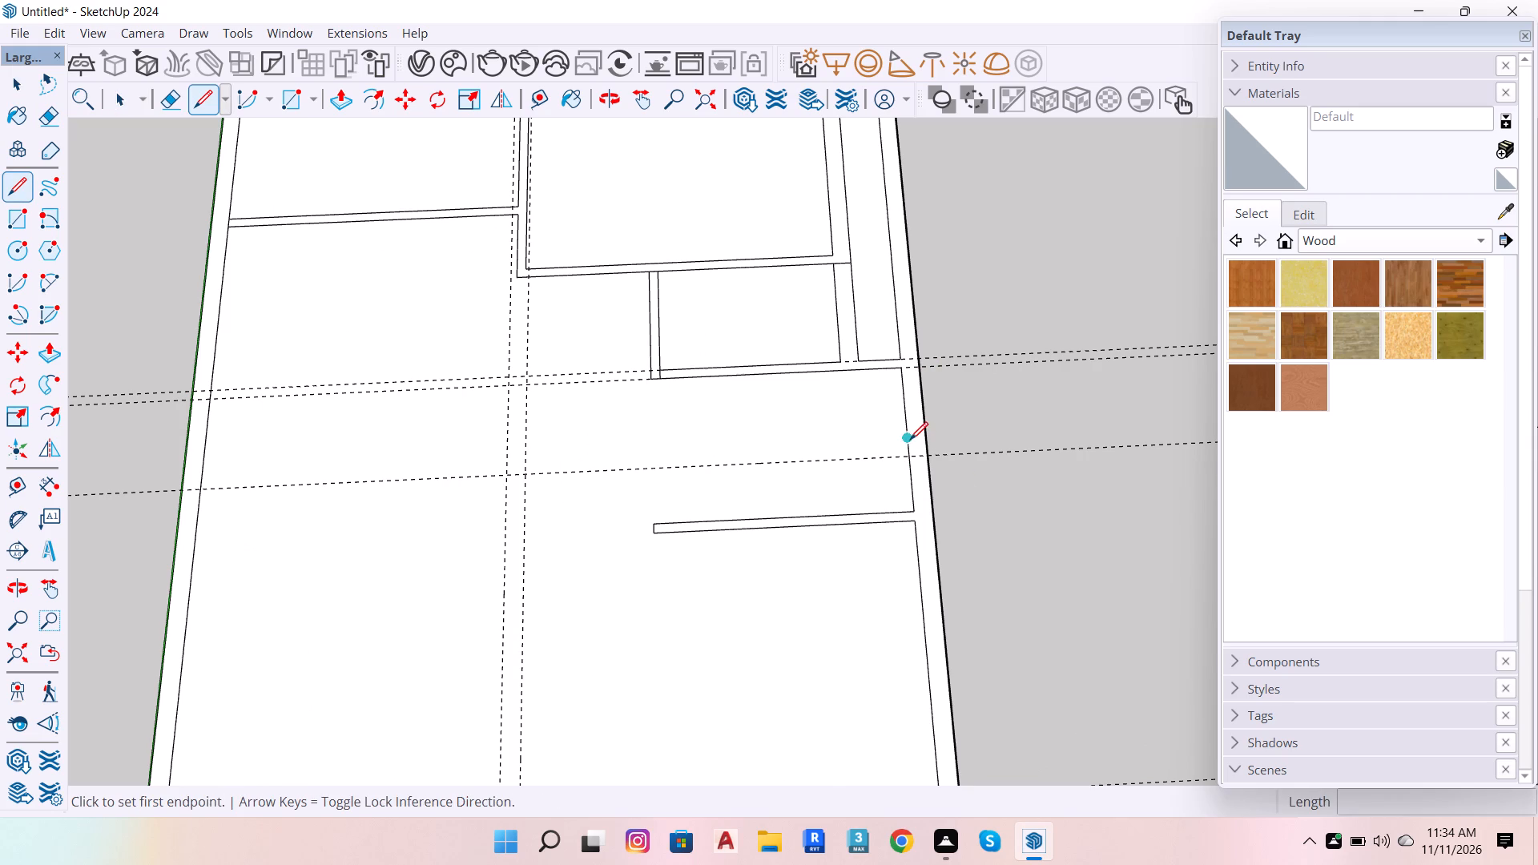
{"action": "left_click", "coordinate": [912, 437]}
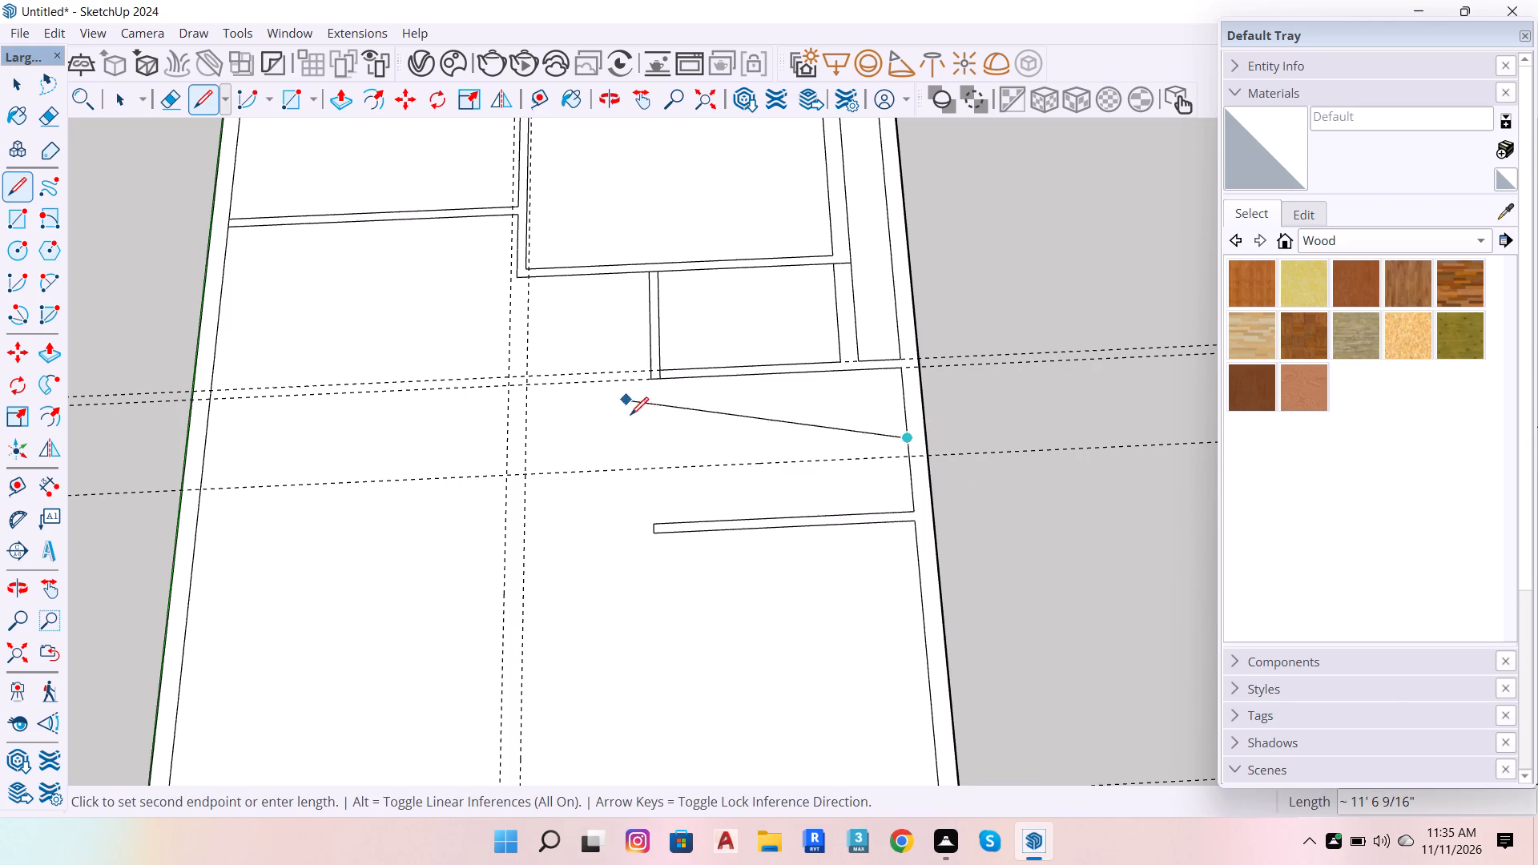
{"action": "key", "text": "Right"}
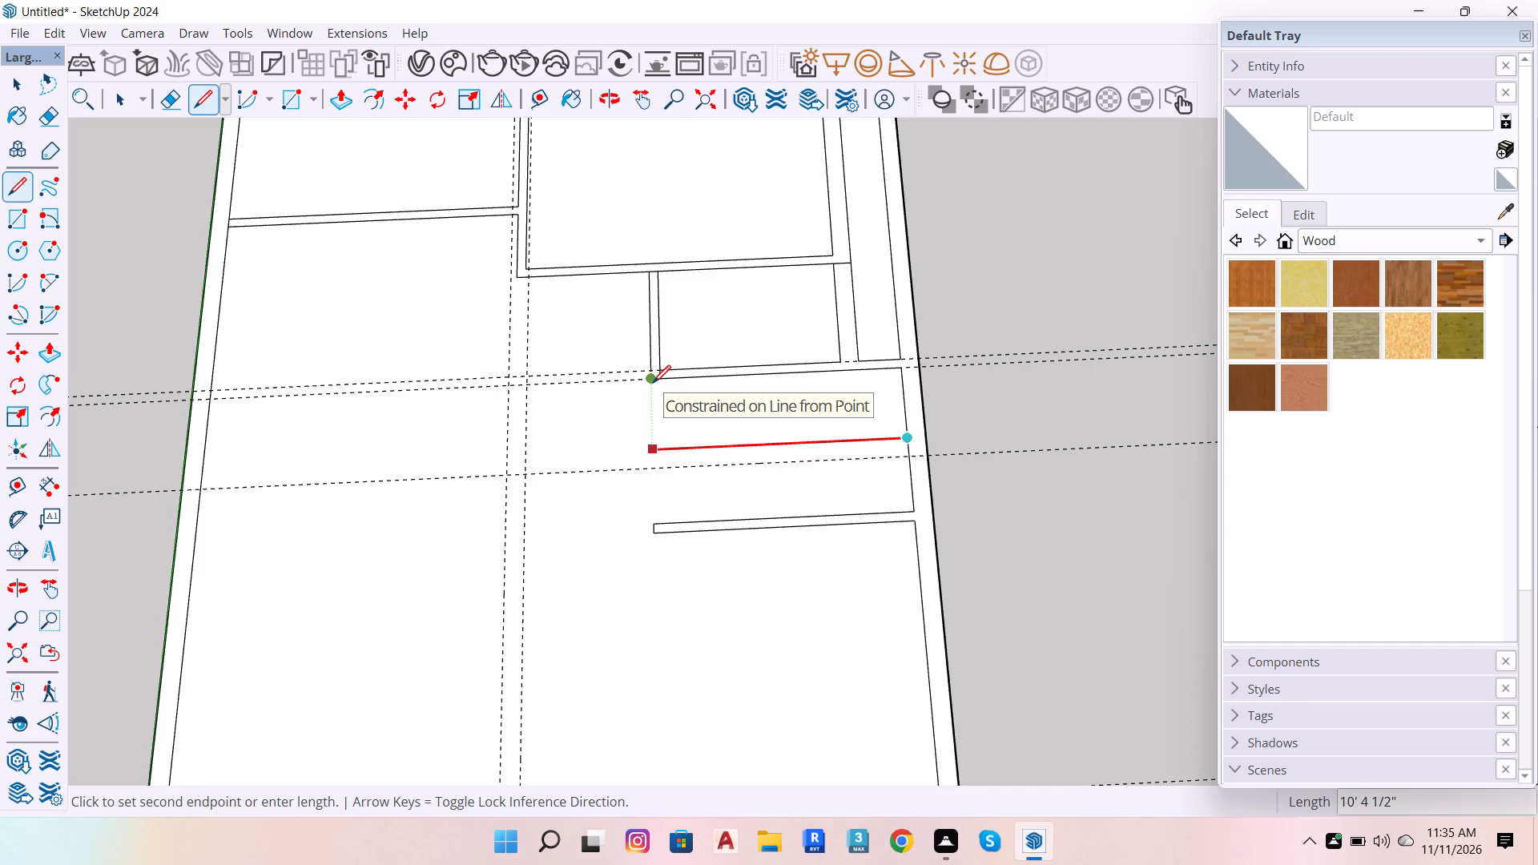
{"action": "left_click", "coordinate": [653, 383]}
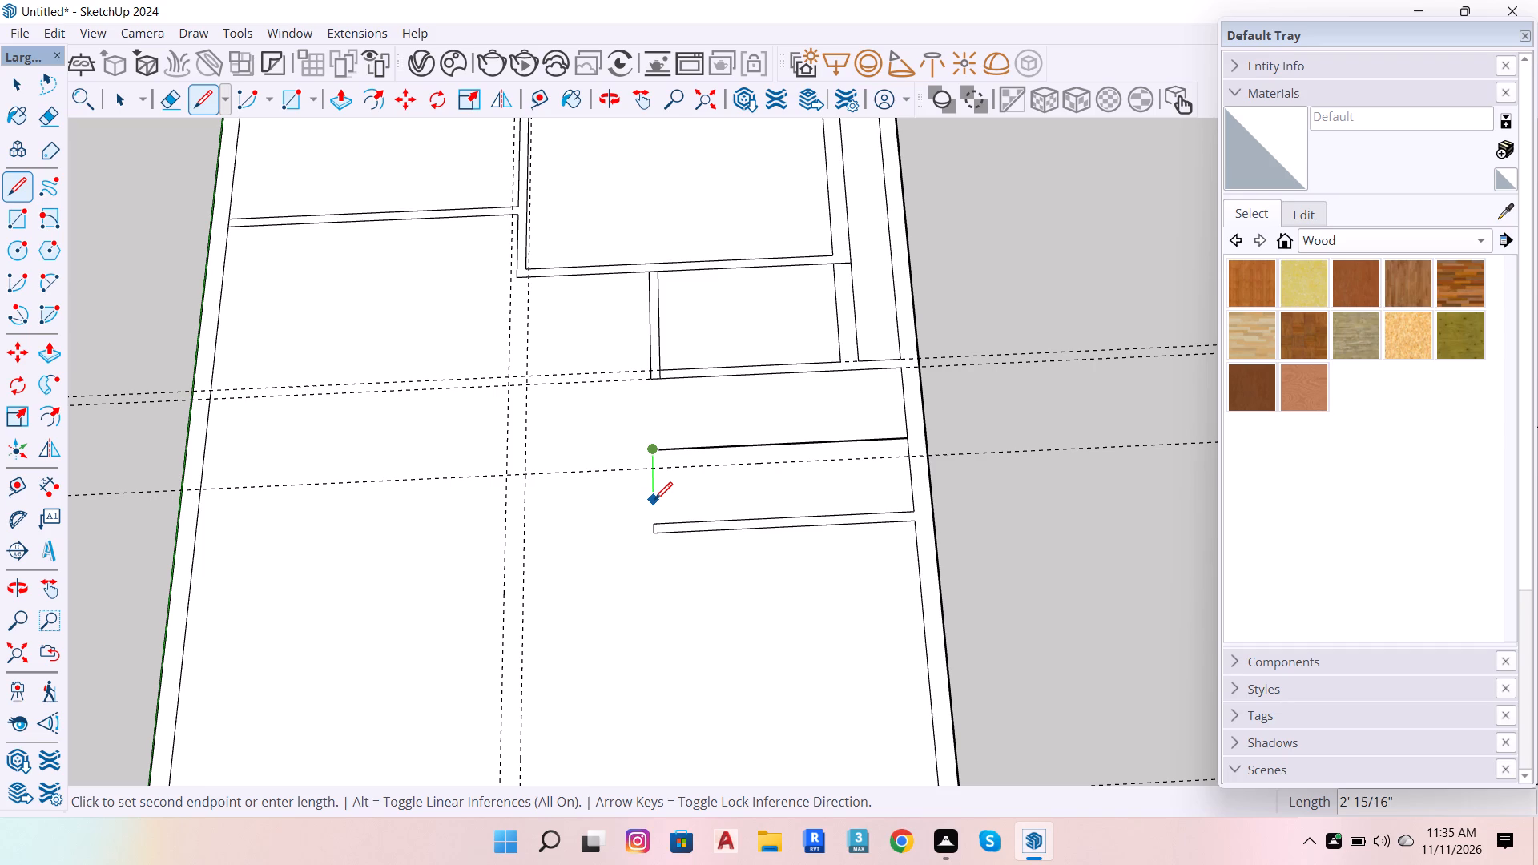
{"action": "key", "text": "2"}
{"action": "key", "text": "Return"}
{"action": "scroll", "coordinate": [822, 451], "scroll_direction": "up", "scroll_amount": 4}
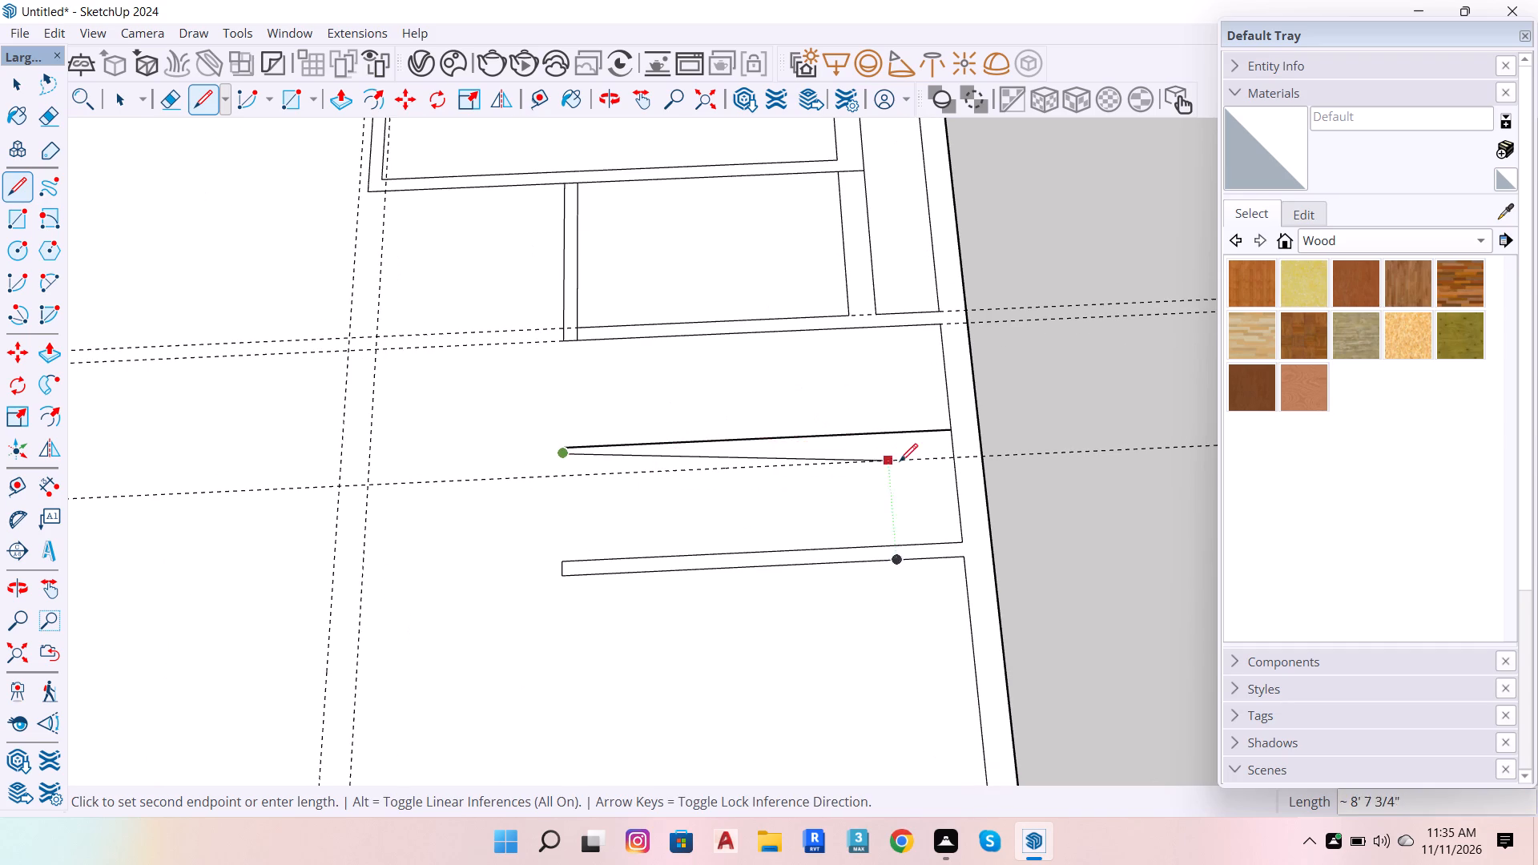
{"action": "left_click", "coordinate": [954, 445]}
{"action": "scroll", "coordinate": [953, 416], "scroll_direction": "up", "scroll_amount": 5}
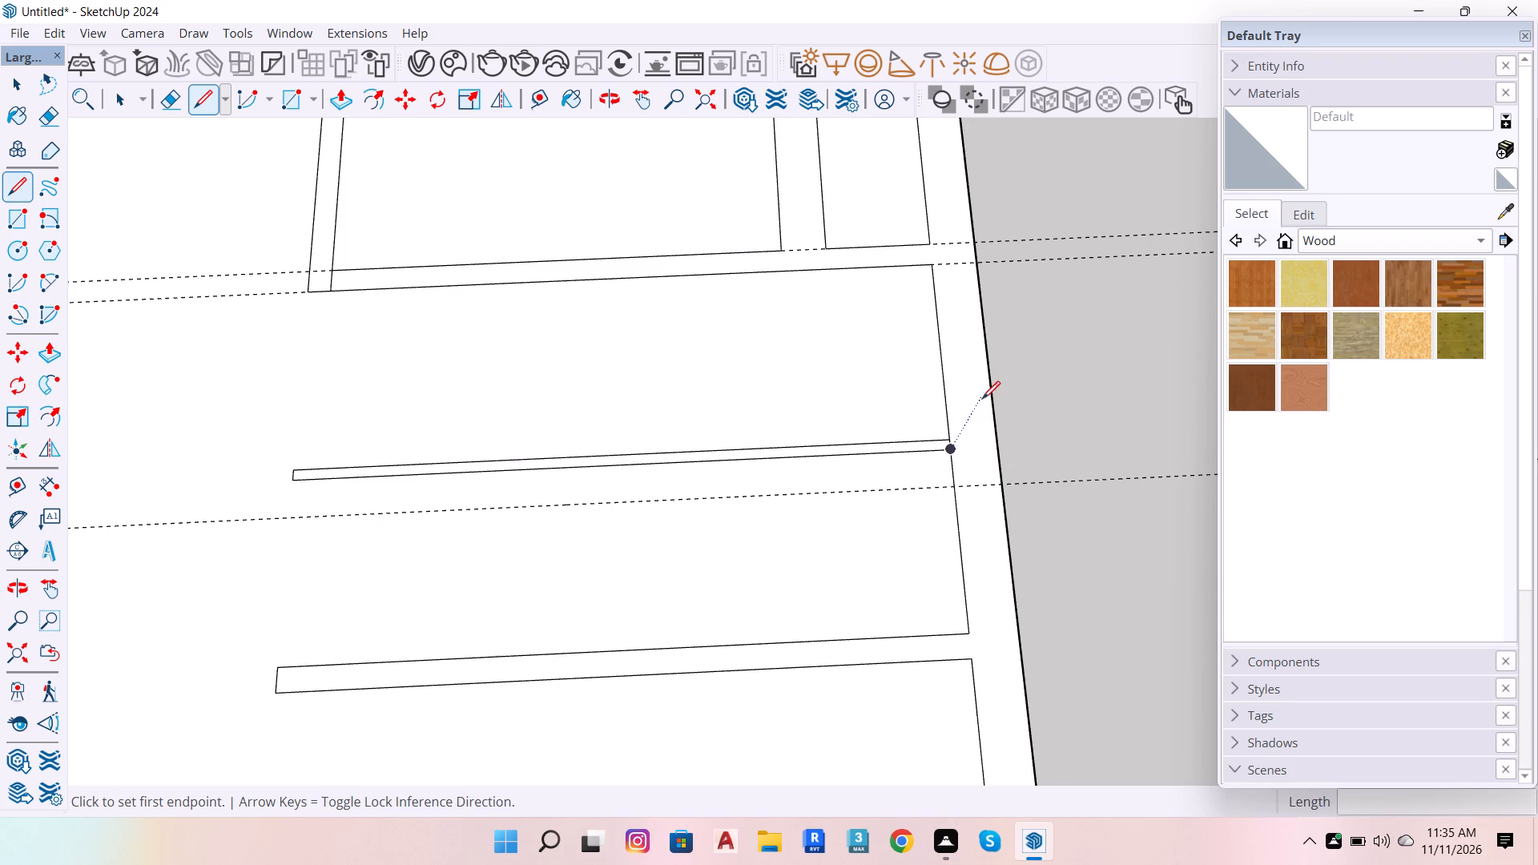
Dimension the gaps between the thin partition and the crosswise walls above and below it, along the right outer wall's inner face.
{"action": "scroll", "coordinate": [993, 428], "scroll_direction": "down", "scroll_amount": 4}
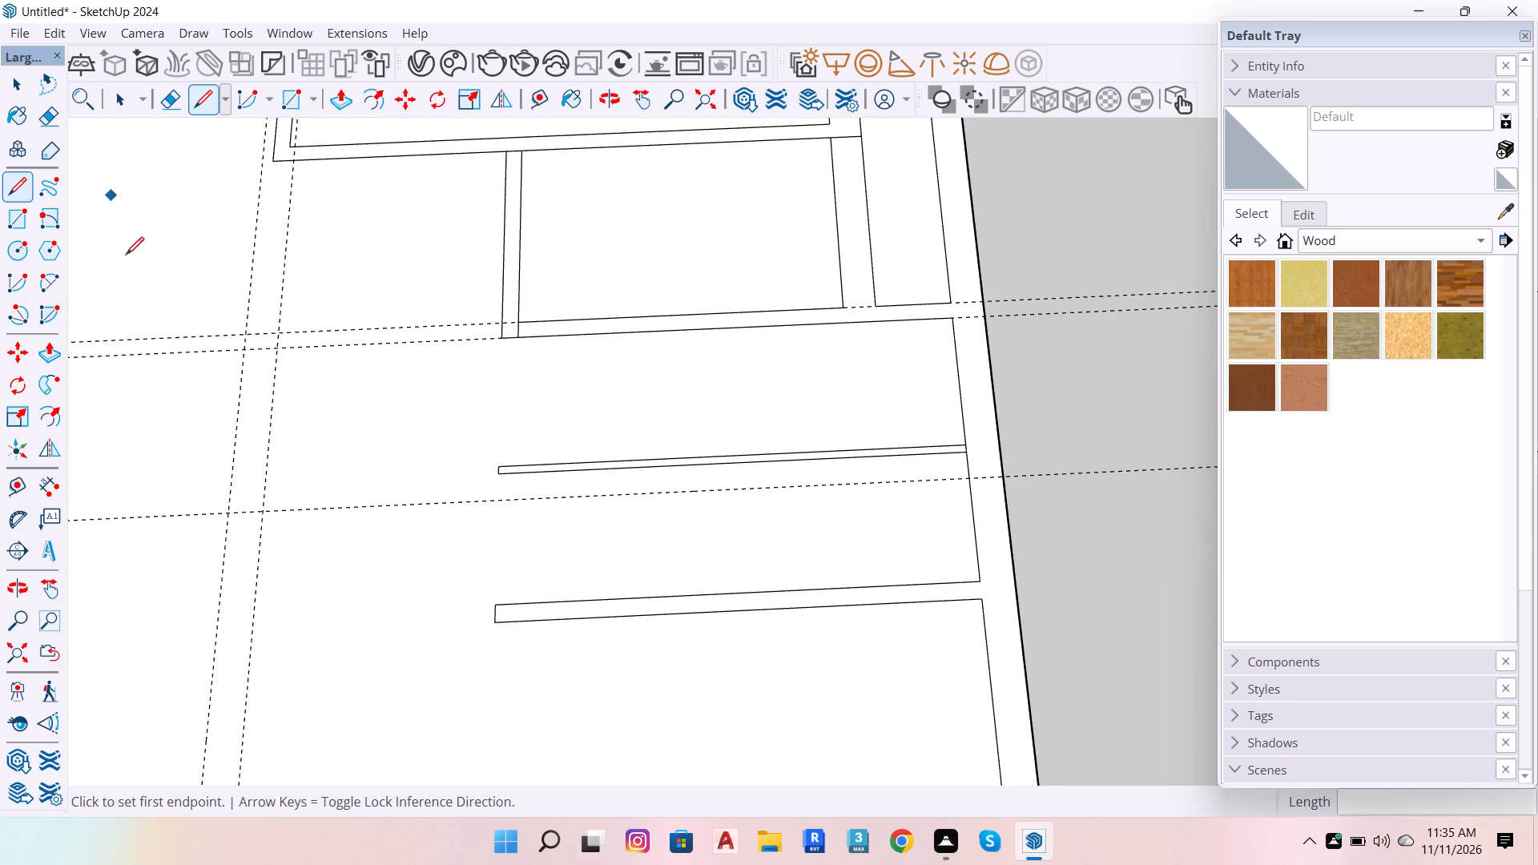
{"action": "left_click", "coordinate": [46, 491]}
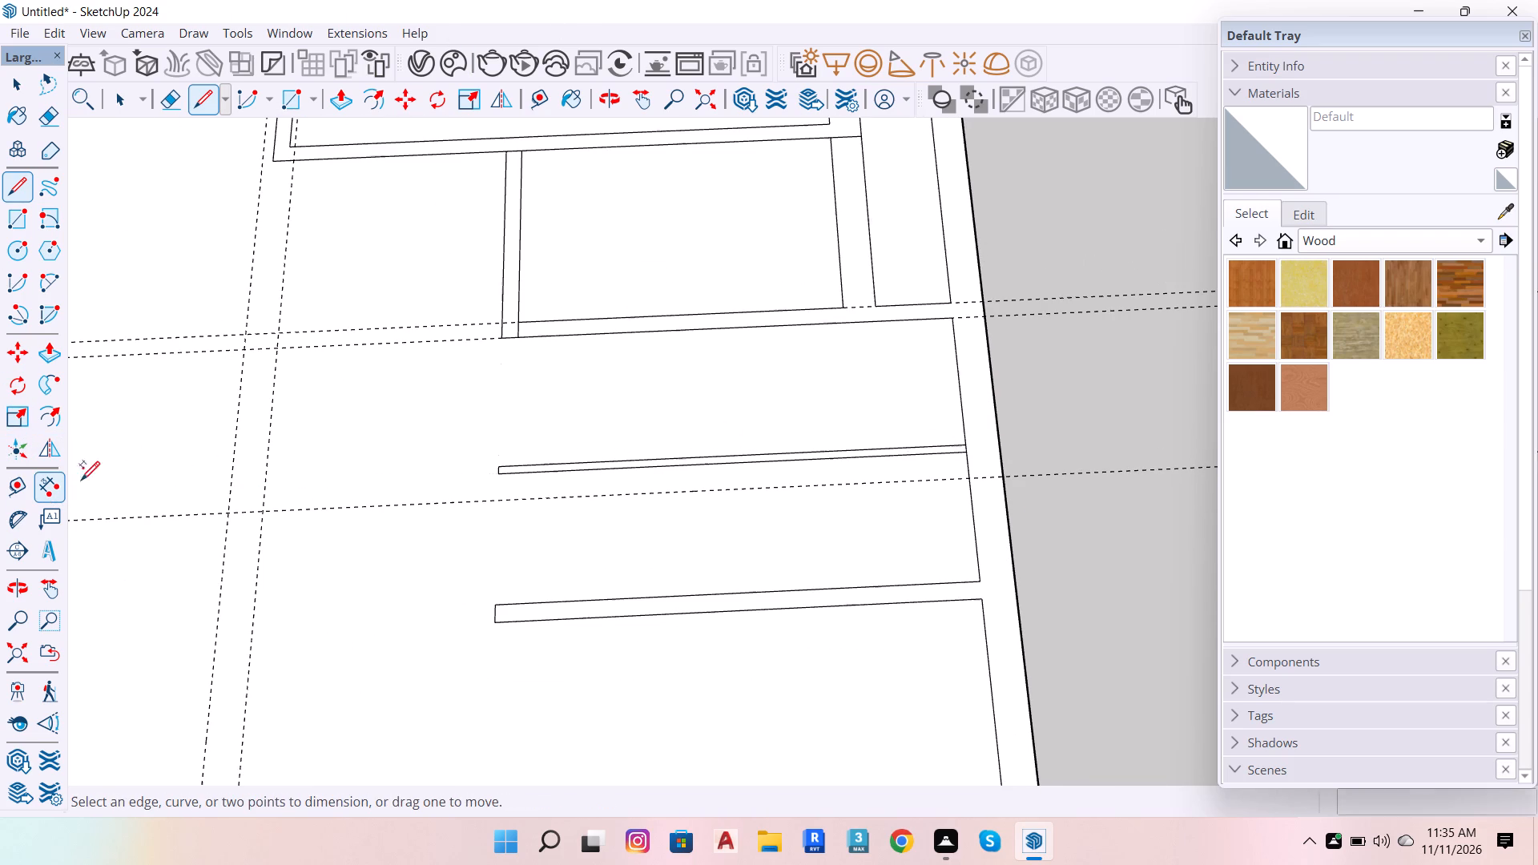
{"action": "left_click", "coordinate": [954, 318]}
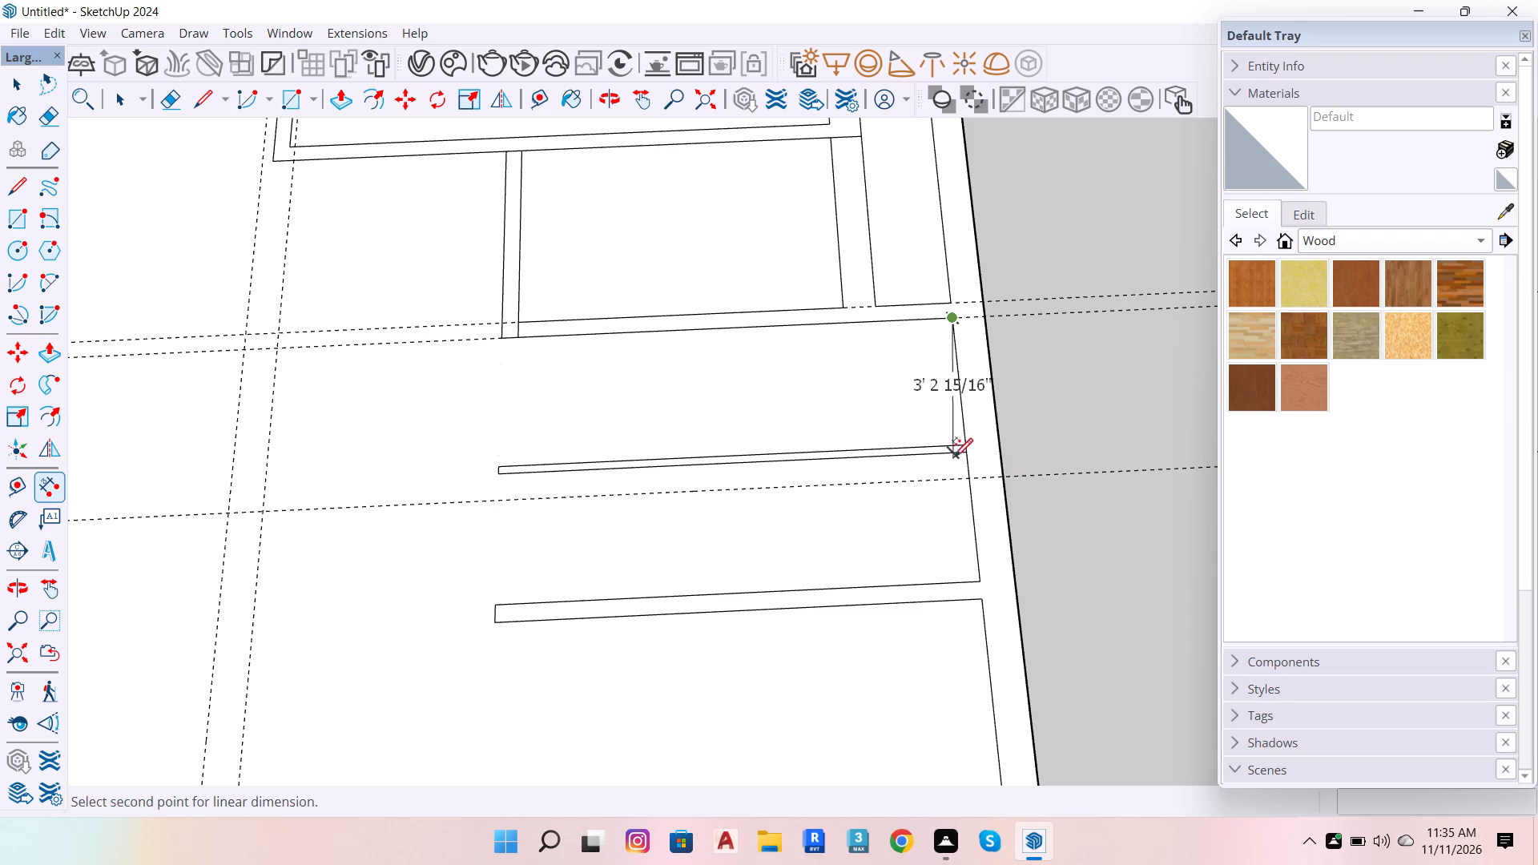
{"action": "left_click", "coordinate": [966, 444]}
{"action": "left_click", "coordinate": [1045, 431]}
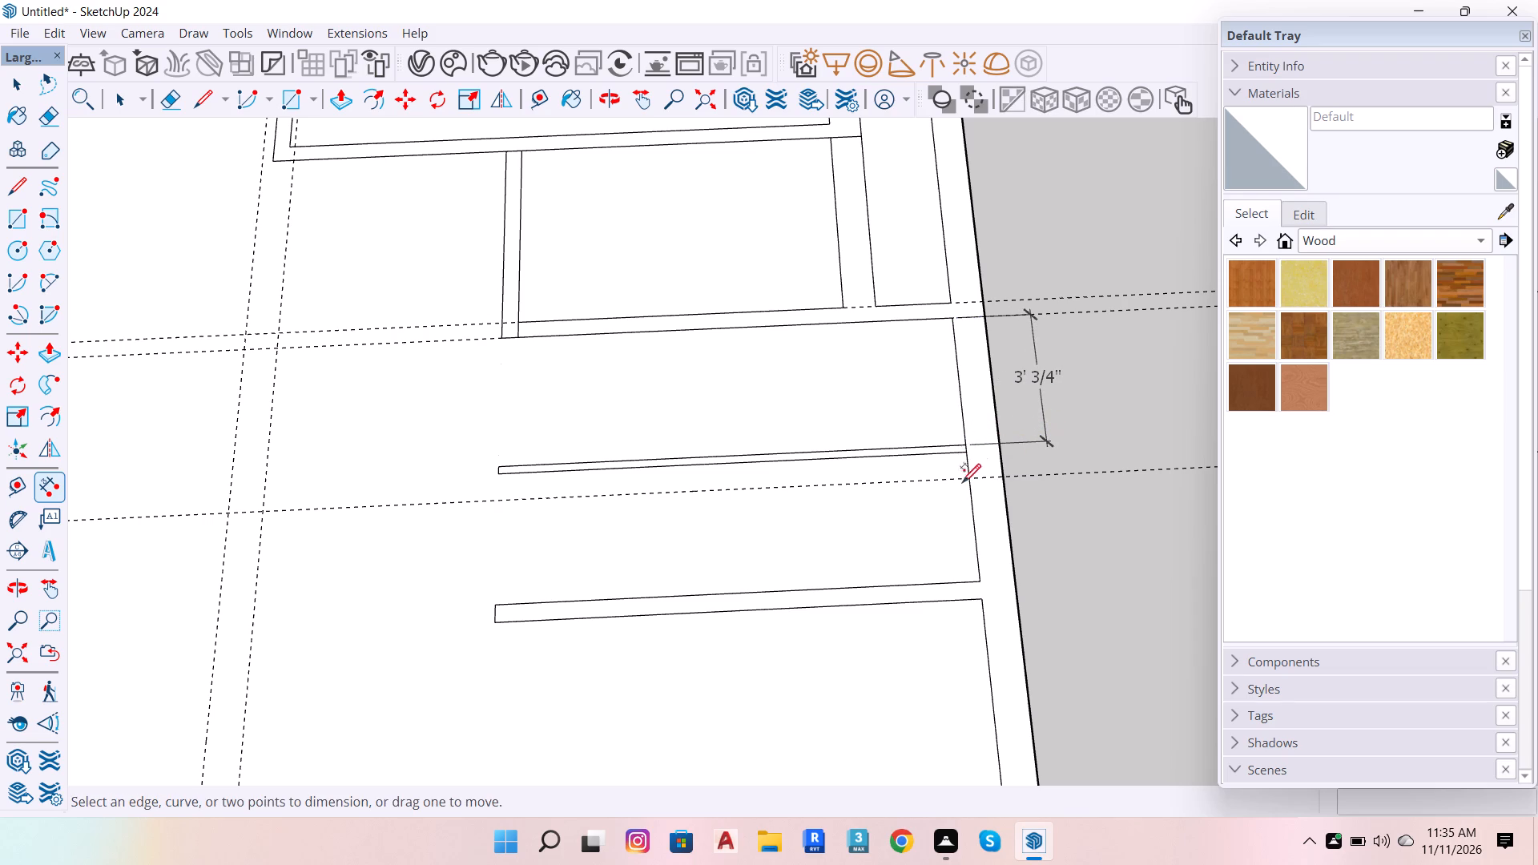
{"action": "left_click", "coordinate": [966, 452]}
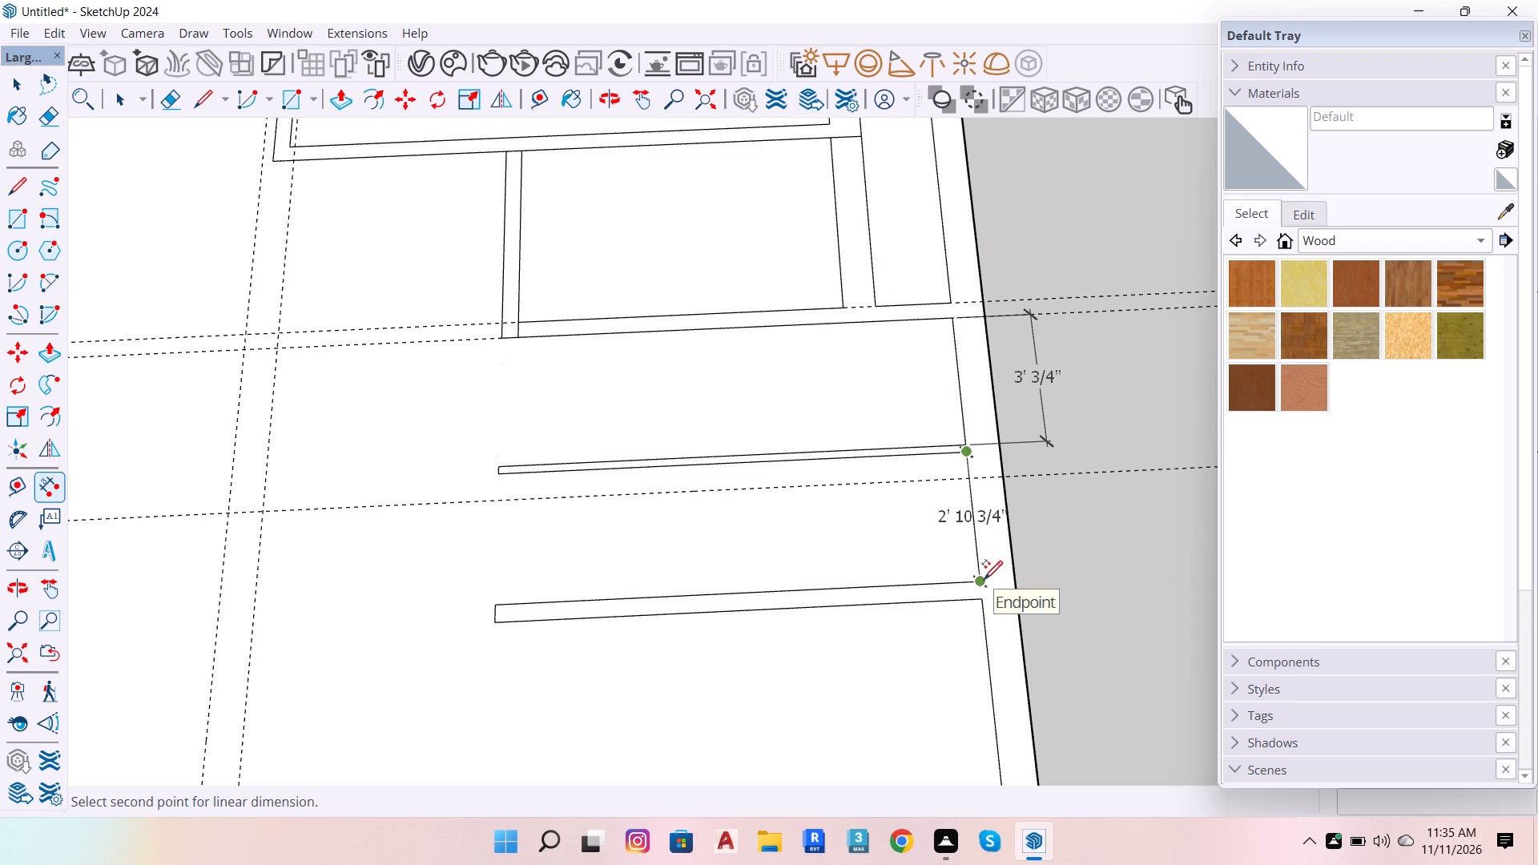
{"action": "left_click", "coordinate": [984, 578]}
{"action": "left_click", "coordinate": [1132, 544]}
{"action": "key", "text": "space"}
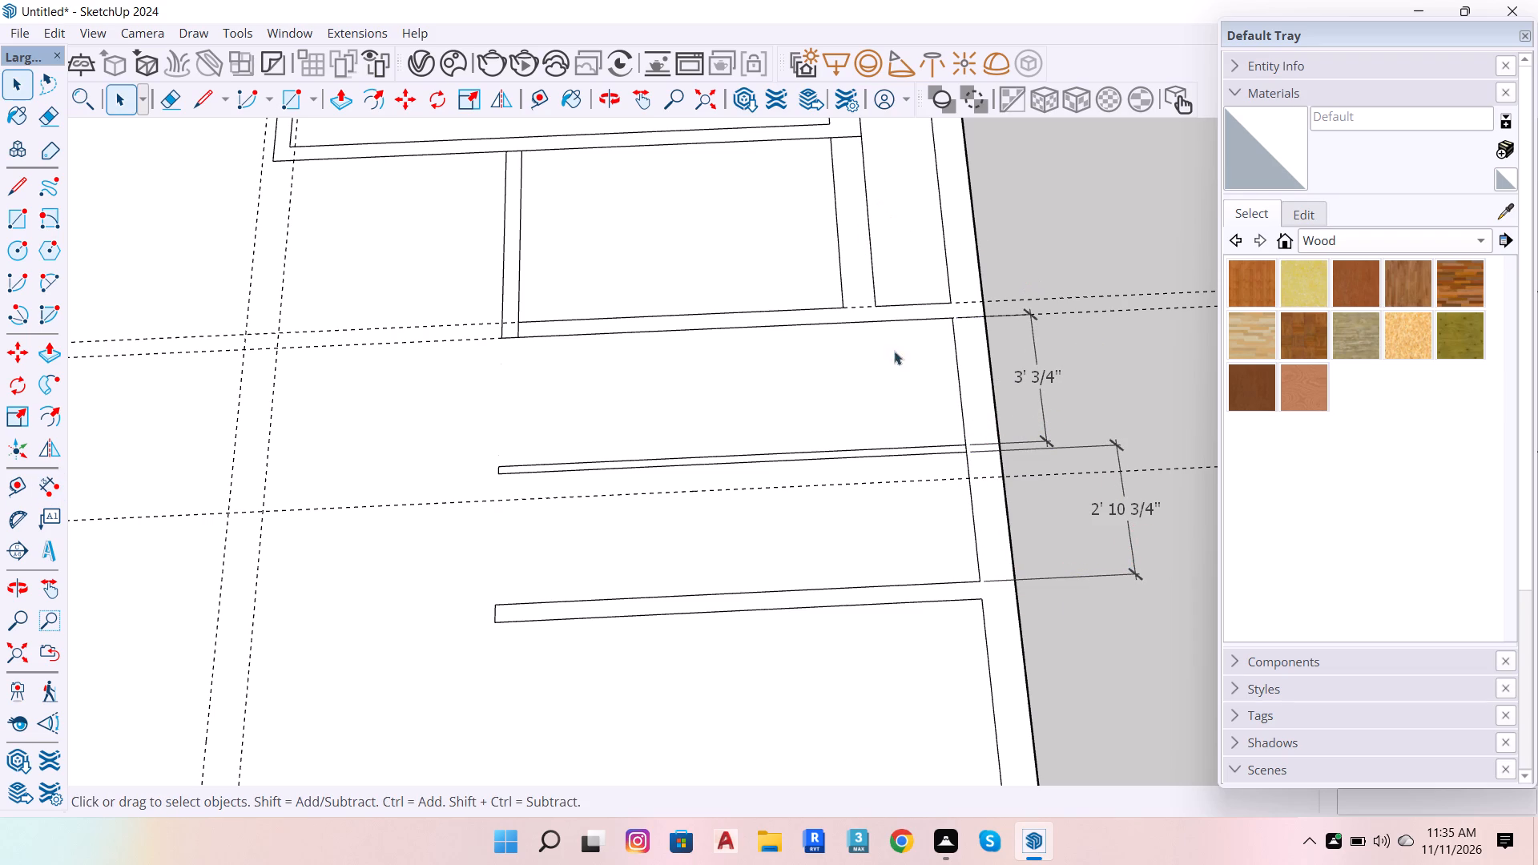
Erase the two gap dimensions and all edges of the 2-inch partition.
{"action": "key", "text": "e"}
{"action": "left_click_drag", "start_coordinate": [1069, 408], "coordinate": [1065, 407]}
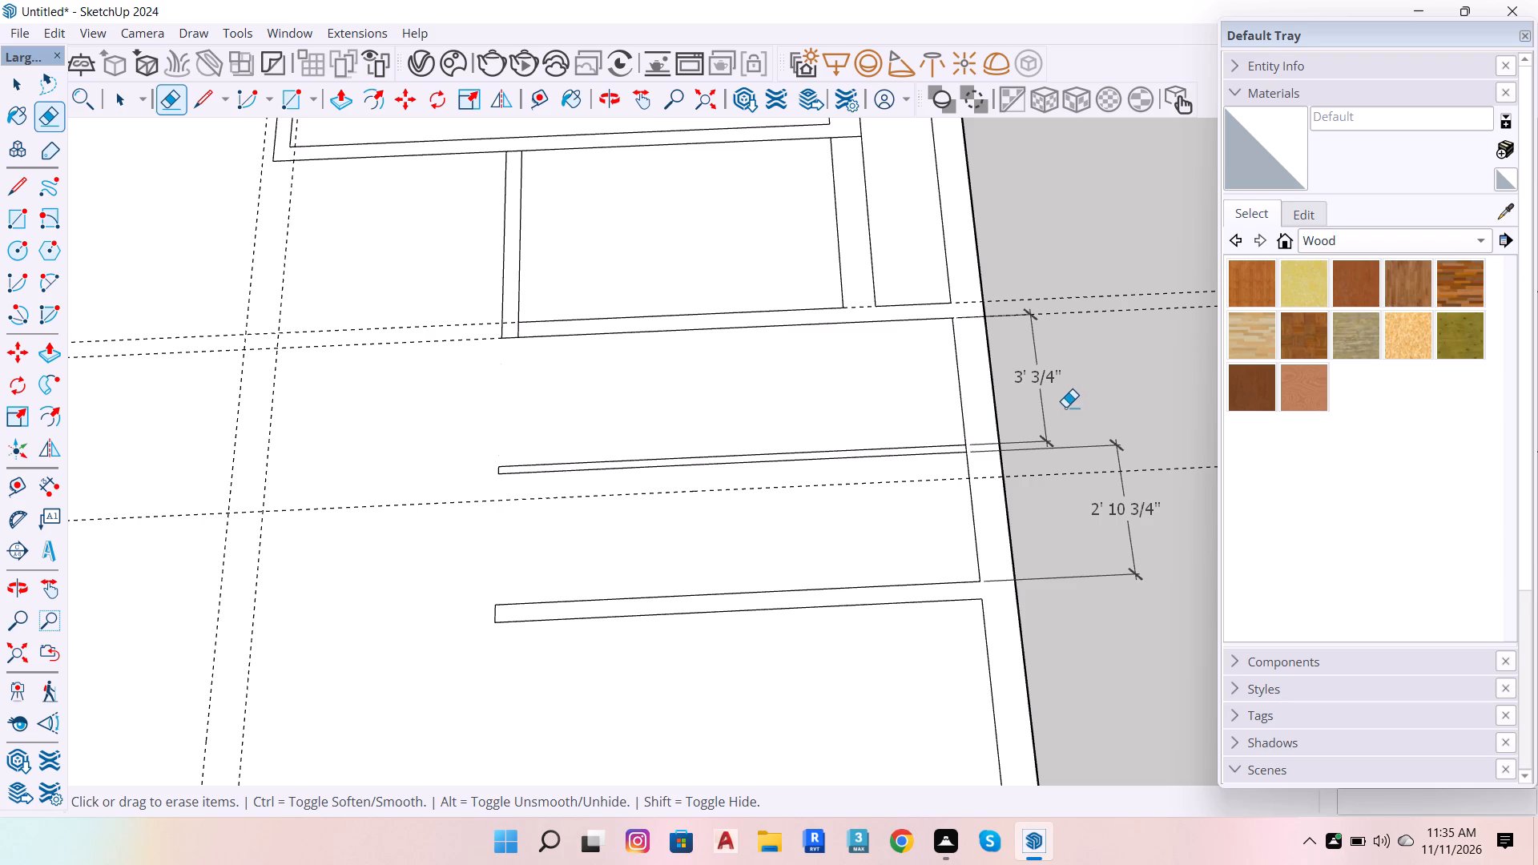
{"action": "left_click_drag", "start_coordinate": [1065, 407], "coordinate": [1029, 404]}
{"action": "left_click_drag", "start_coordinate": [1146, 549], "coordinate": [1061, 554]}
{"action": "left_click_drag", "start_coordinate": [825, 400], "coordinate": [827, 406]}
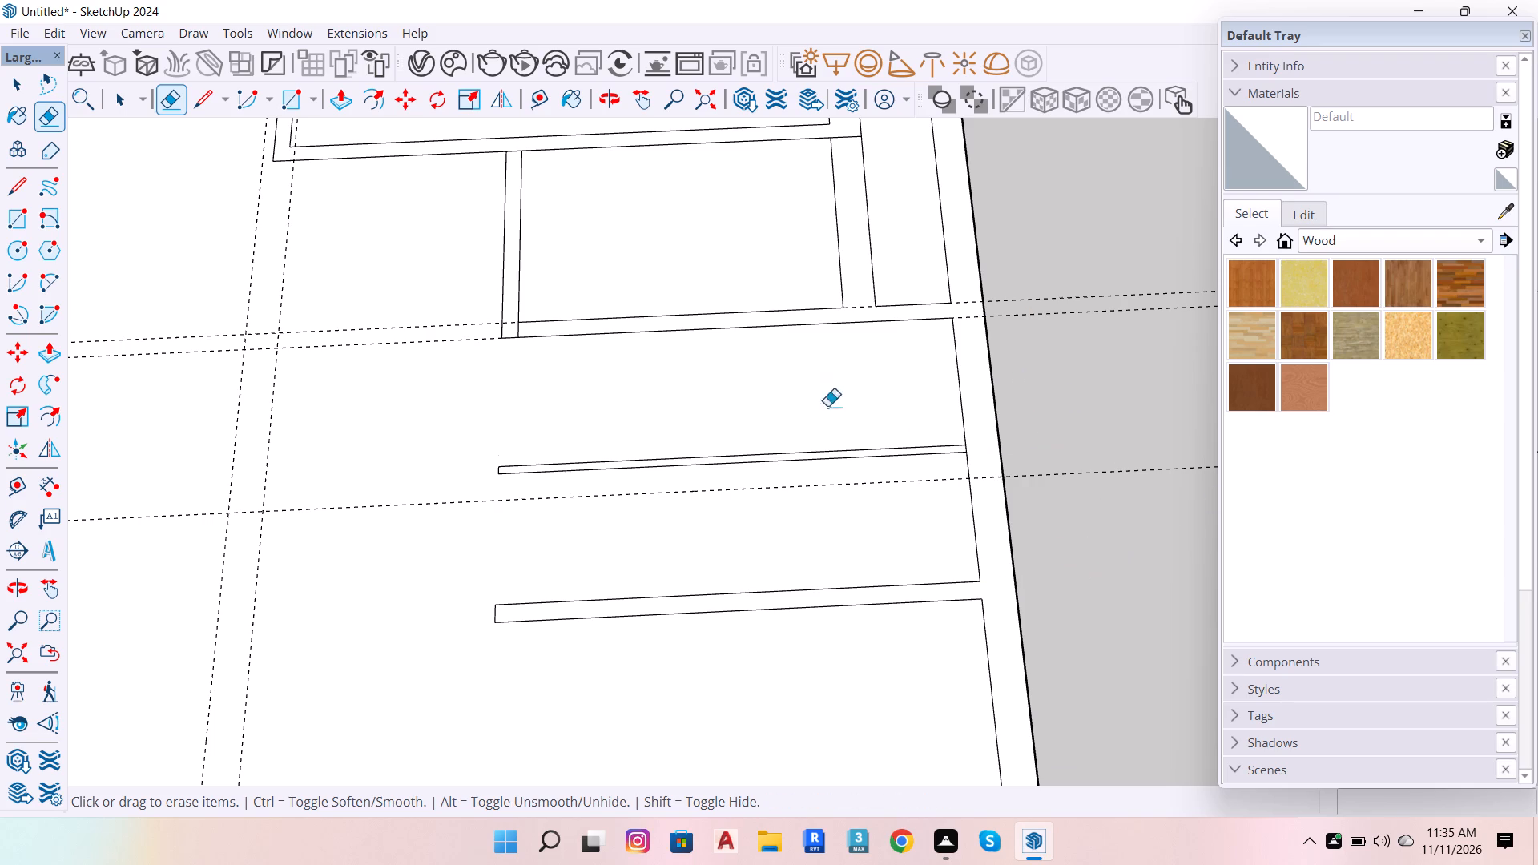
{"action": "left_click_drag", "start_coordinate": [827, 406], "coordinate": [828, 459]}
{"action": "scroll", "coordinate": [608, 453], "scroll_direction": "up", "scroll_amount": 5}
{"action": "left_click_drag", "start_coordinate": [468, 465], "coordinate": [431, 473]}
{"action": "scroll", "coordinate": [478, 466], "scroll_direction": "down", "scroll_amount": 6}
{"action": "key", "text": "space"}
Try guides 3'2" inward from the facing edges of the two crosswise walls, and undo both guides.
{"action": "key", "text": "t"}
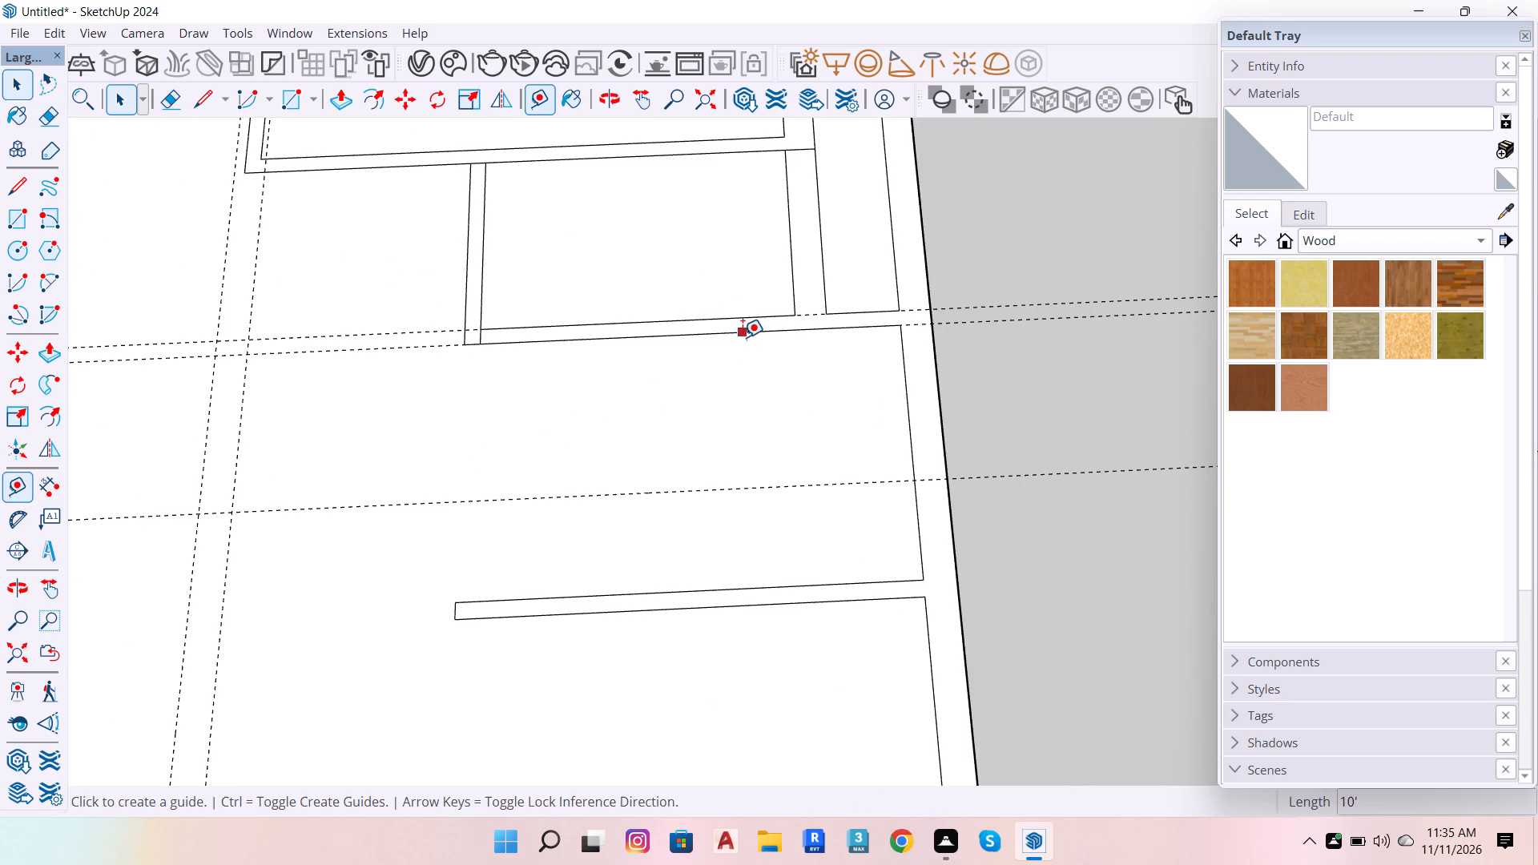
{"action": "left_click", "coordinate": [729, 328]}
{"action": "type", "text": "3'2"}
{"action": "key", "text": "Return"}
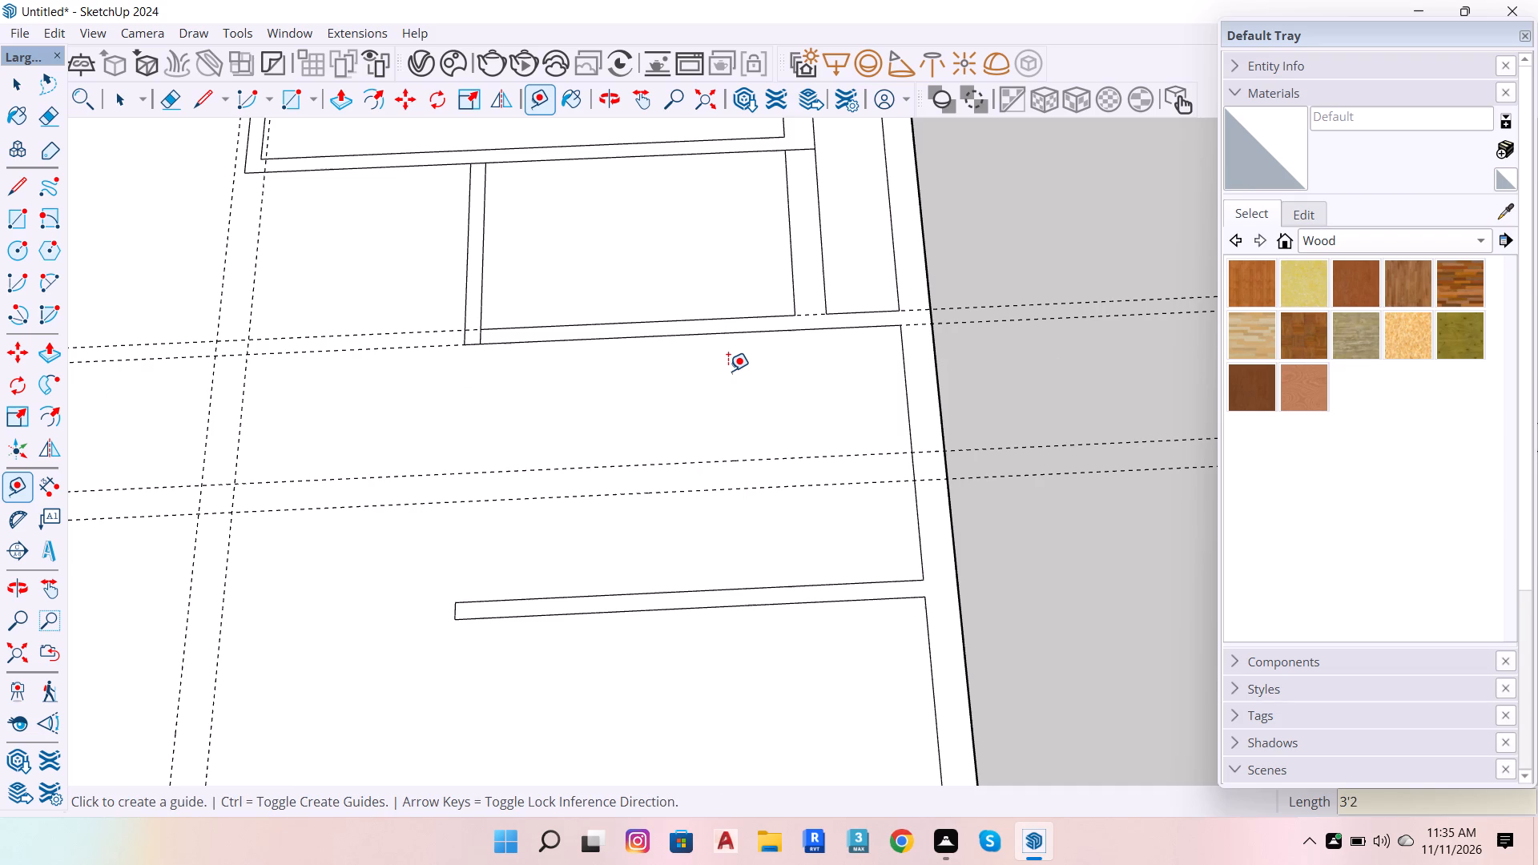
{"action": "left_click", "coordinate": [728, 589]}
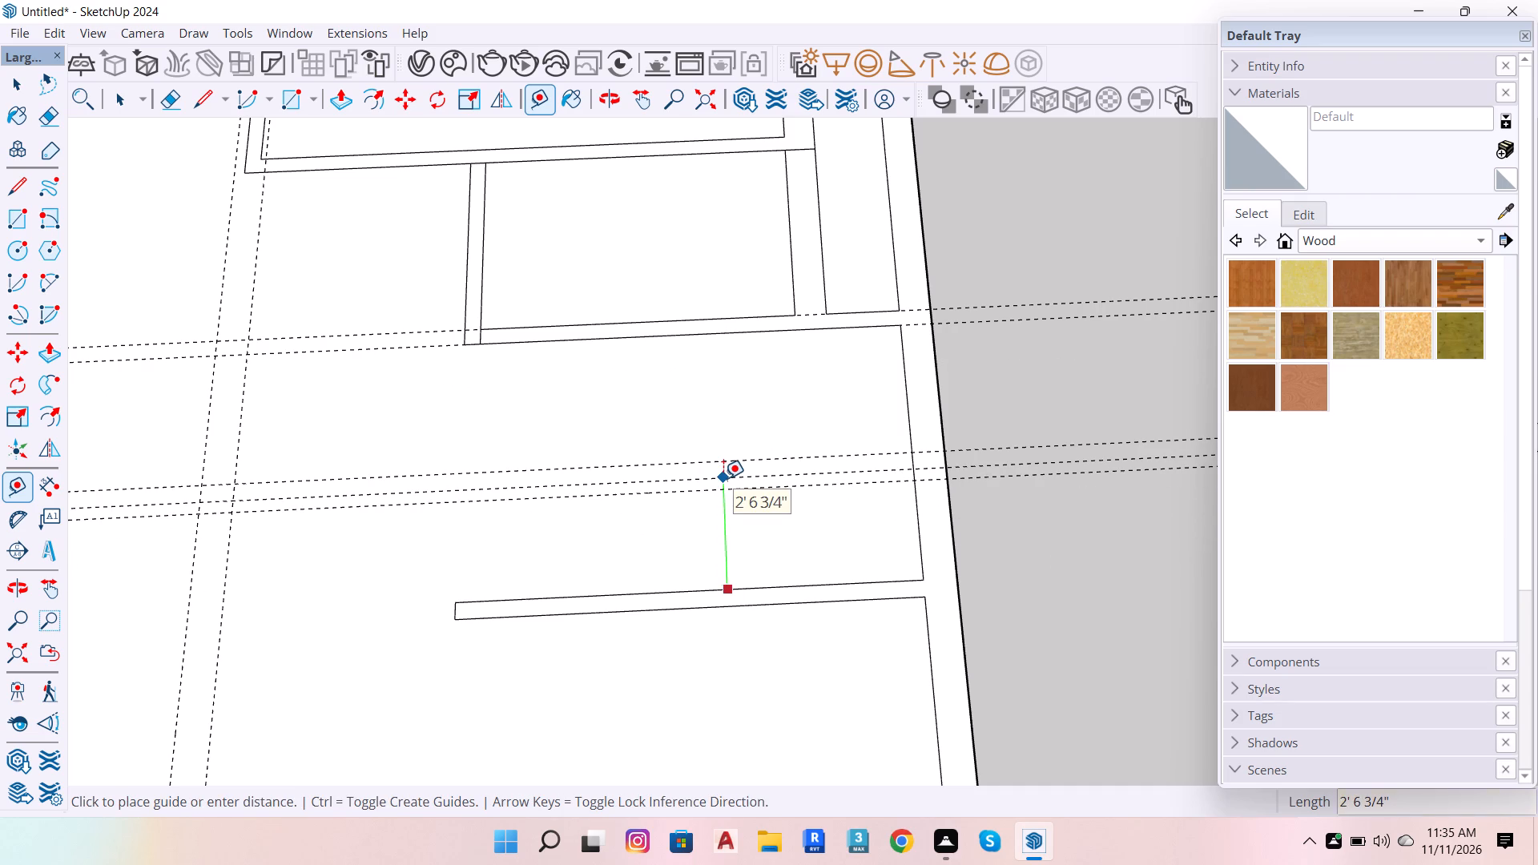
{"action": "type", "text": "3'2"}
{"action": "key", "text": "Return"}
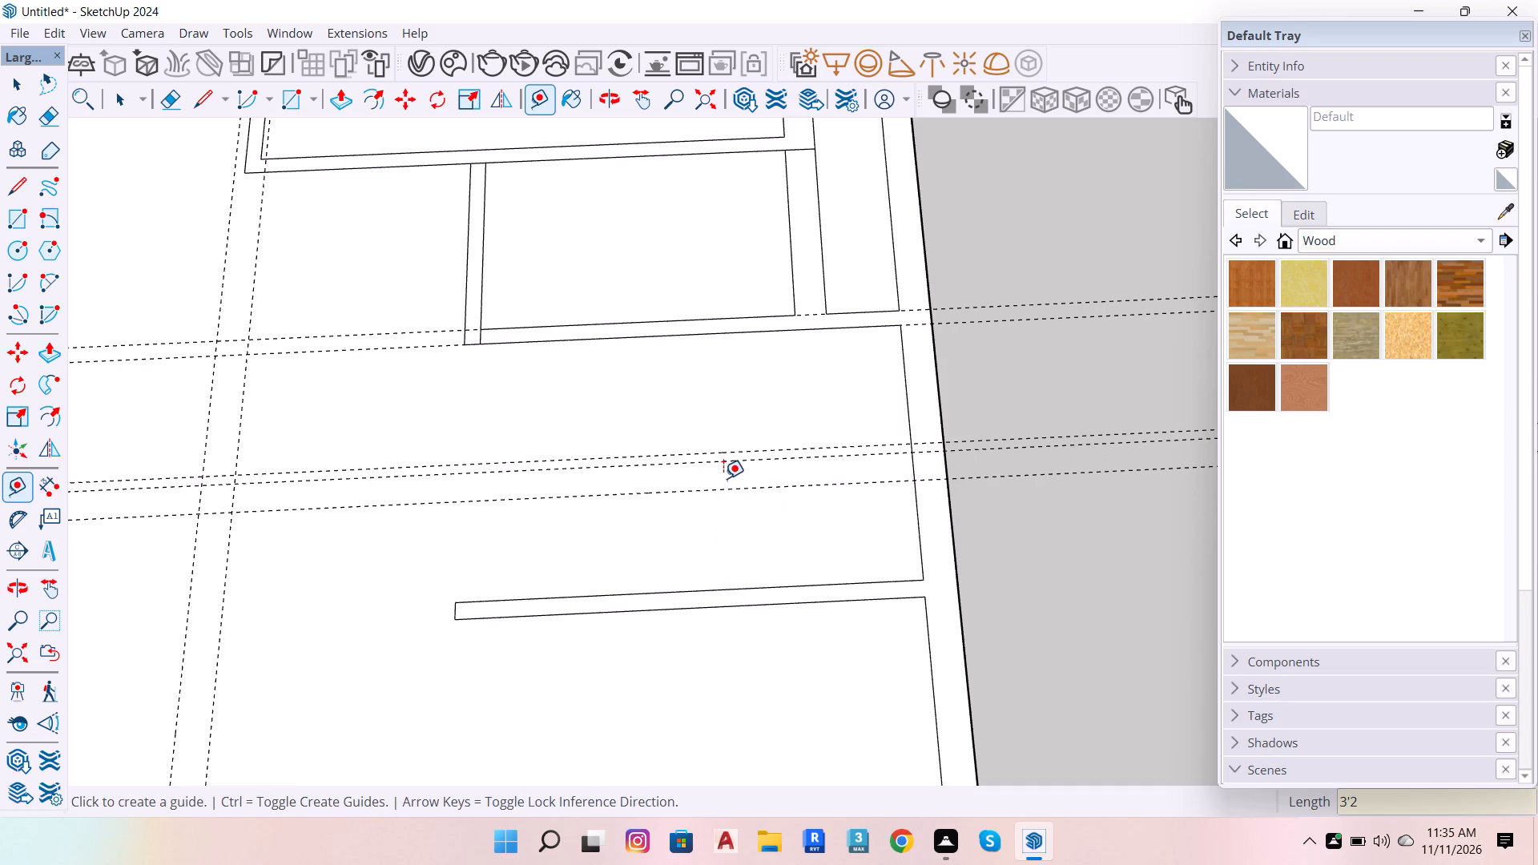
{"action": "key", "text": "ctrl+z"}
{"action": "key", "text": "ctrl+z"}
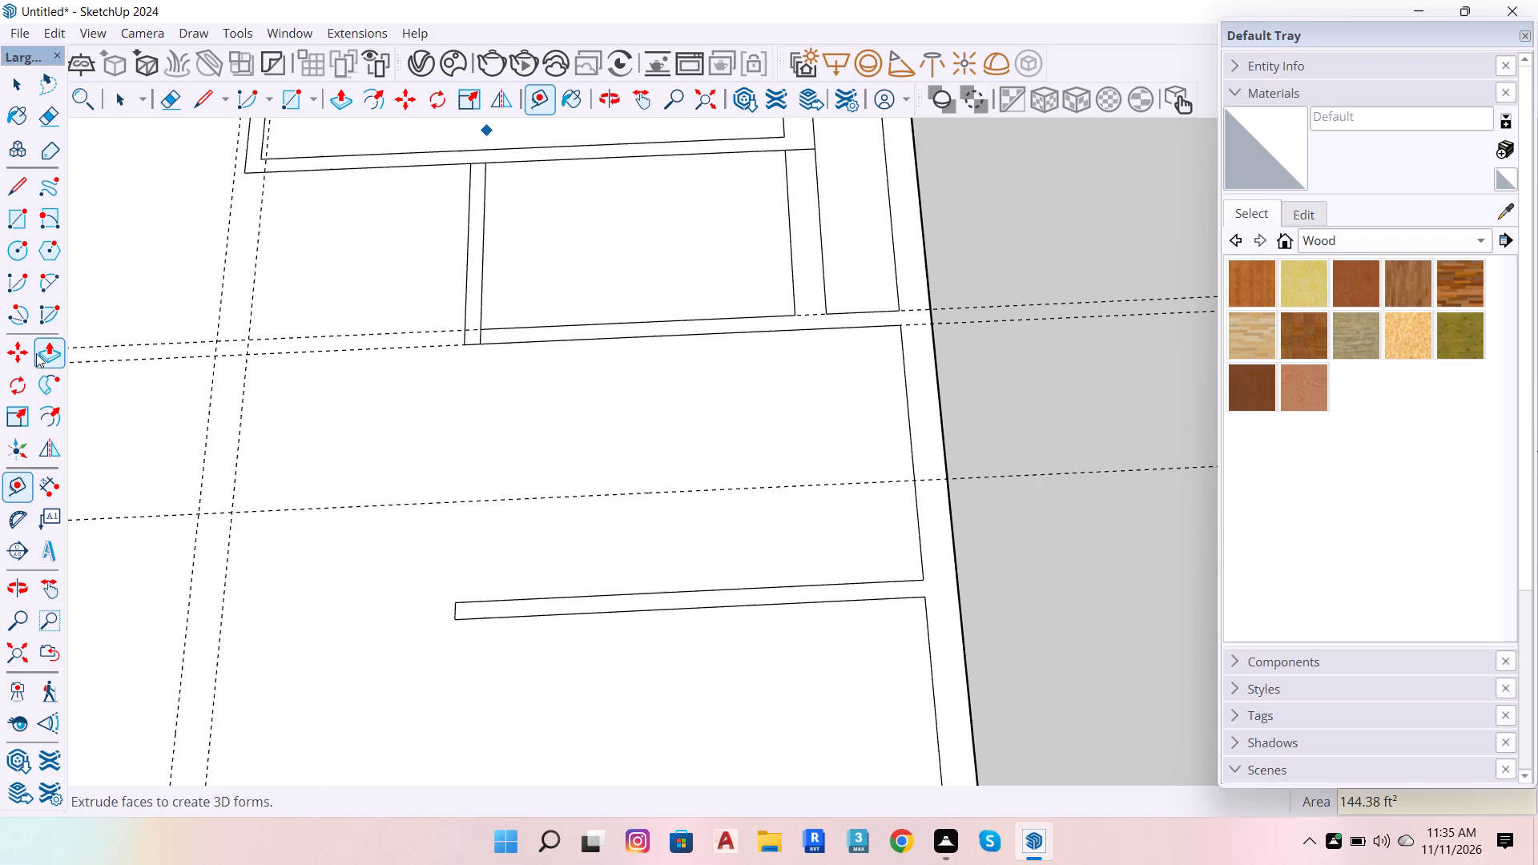
Dimension the right outer wall's inner edge between the two crosswise walls, placing the dimension outside the plan.
{"action": "left_click", "coordinate": [49, 473]}
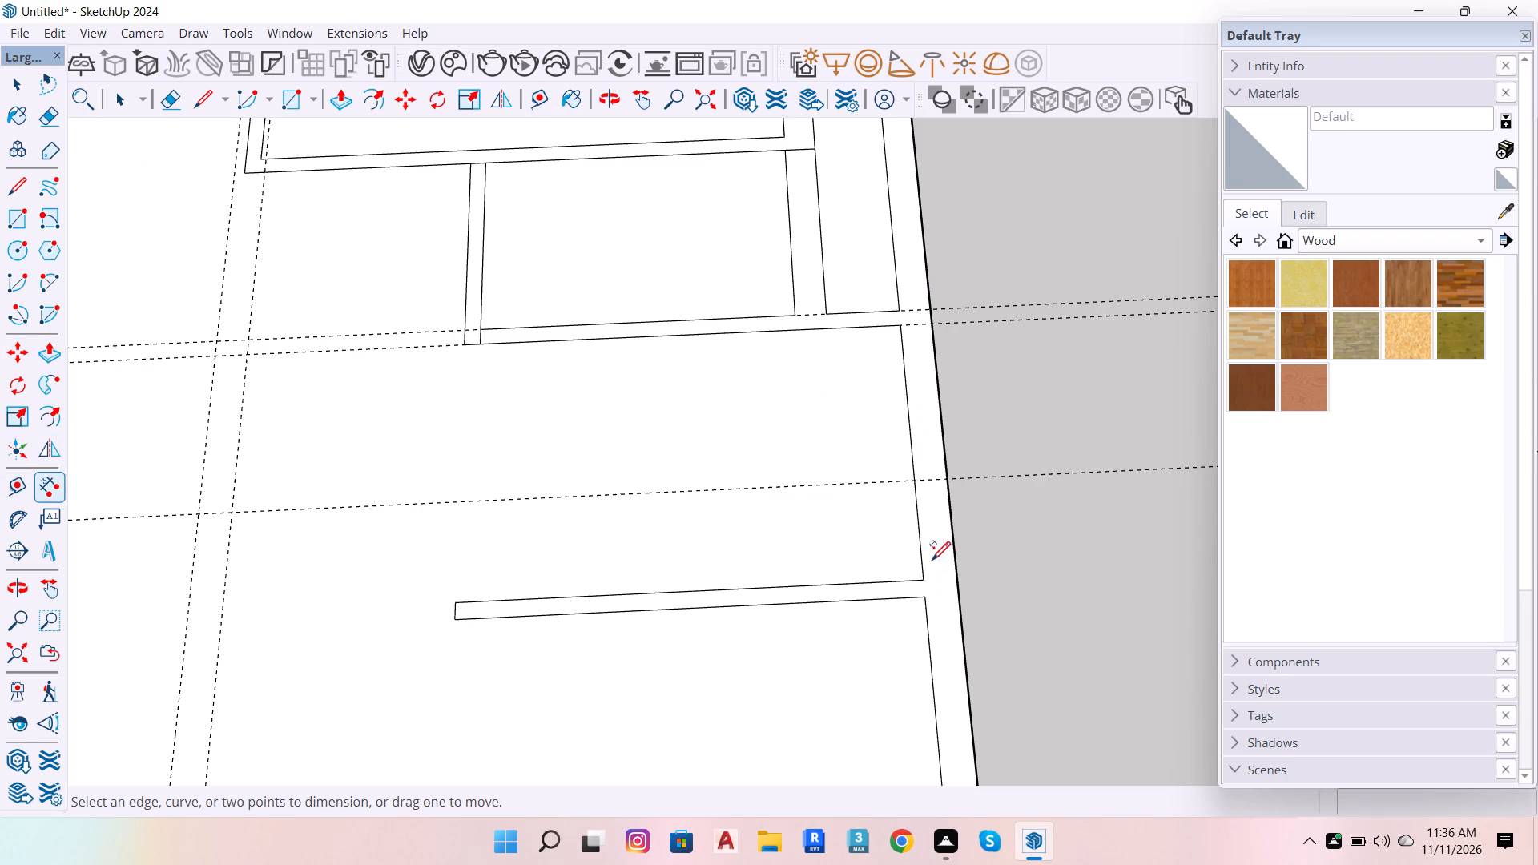
{"action": "left_click", "coordinate": [923, 558]}
{"action": "left_click", "coordinate": [1024, 539]}
Draw a 4 1/2" edge across the lower crosswise wall's end to close the right outer wall's inner face.
{"action": "scroll", "coordinate": [667, 512], "scroll_direction": "down", "scroll_amount": 3}
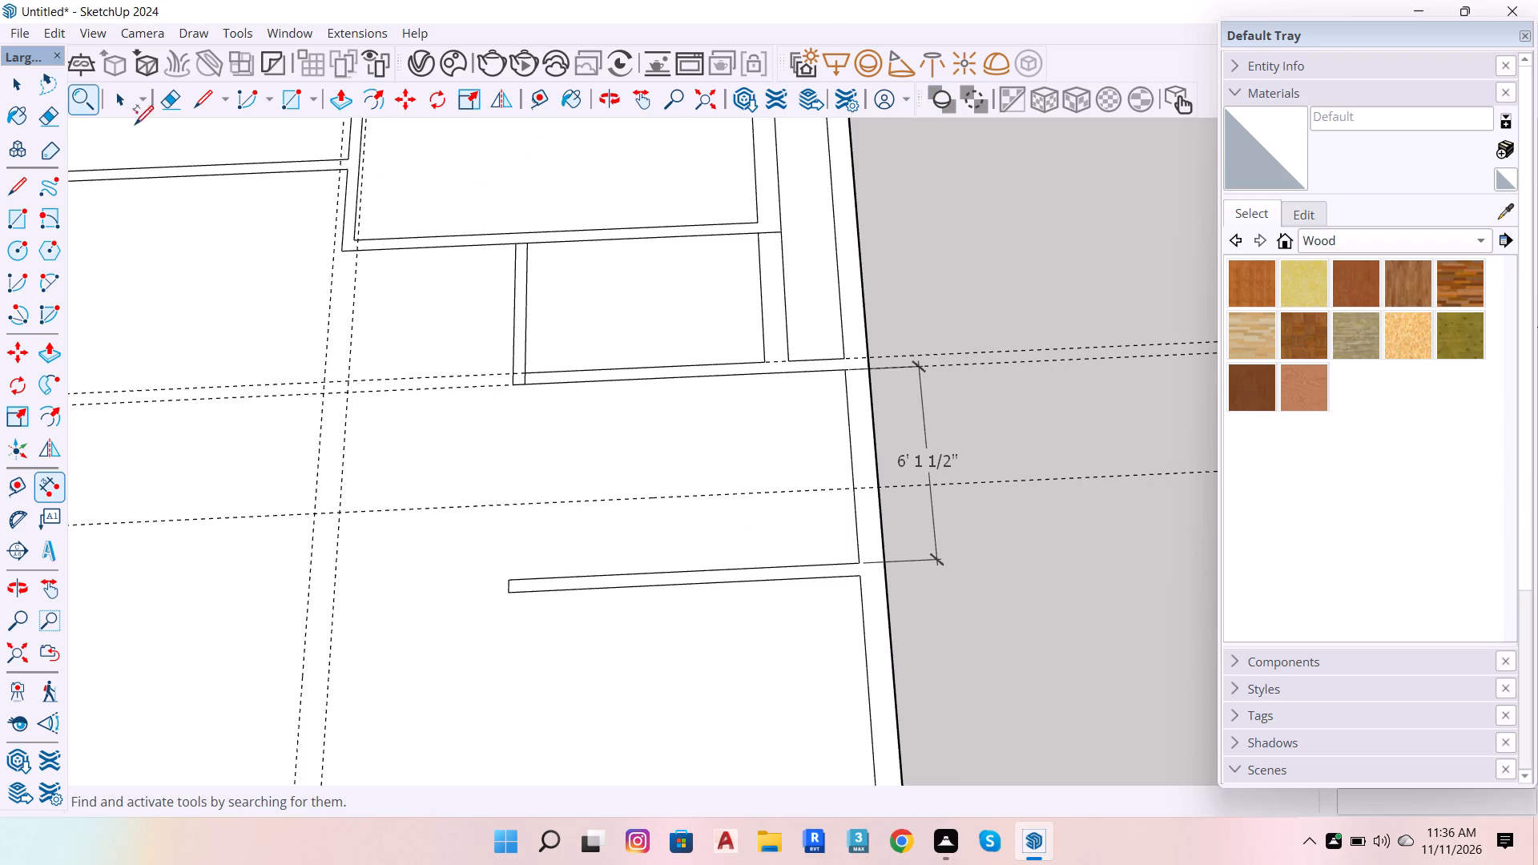
{"action": "left_click", "coordinate": [195, 102]}
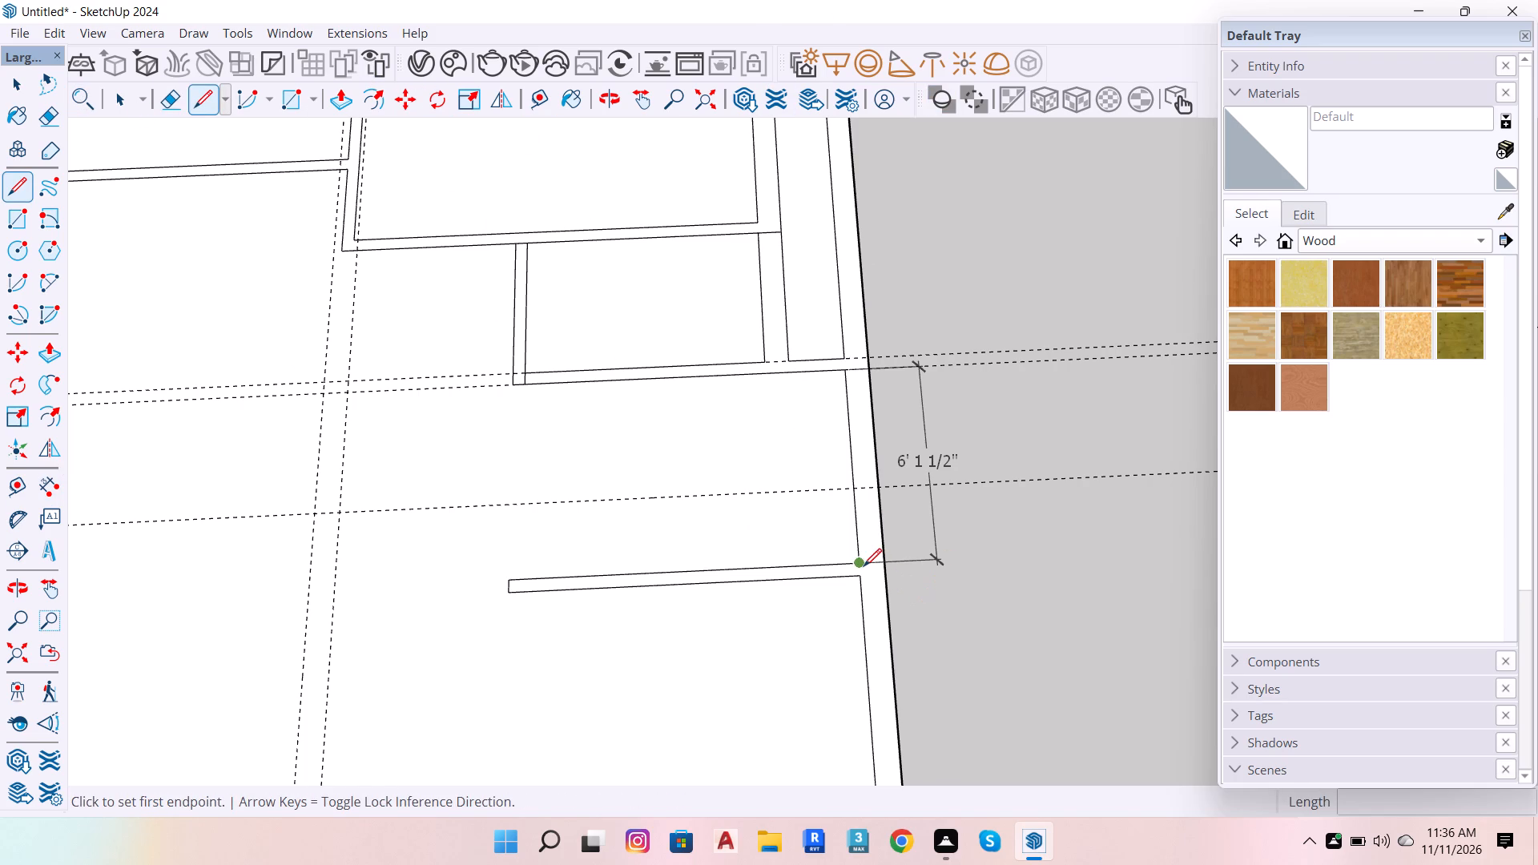
{"action": "left_click", "coordinate": [864, 566]}
{"action": "left_click", "coordinate": [862, 585]}
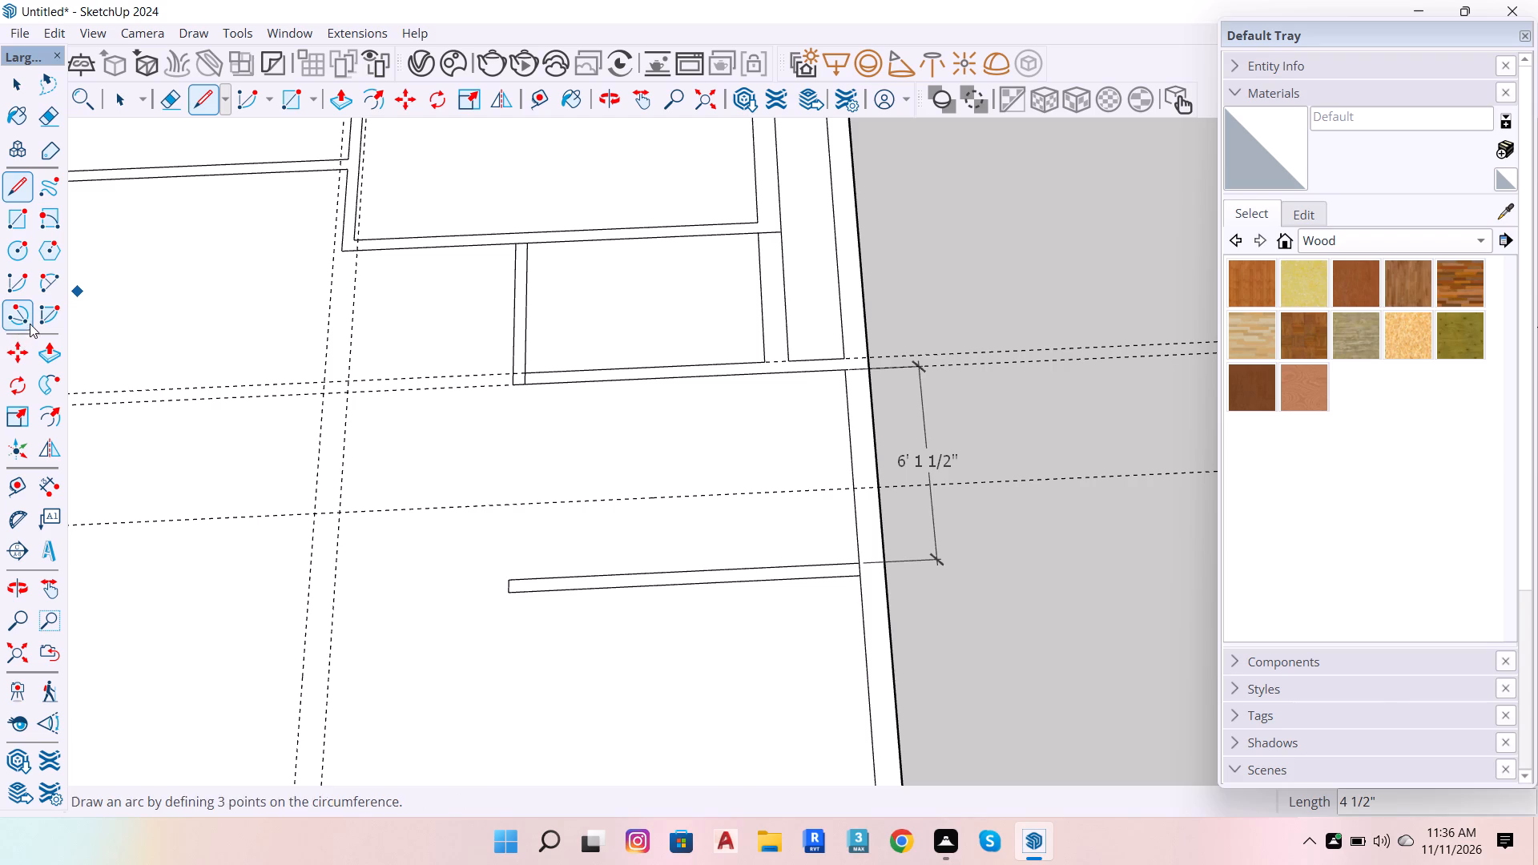
Erase the lower crosswise wall completely, including both long edges and its free end.
{"action": "type", "text": "WE"}
{"action": "left_click_drag", "start_coordinate": [717, 565], "coordinate": [716, 605]}
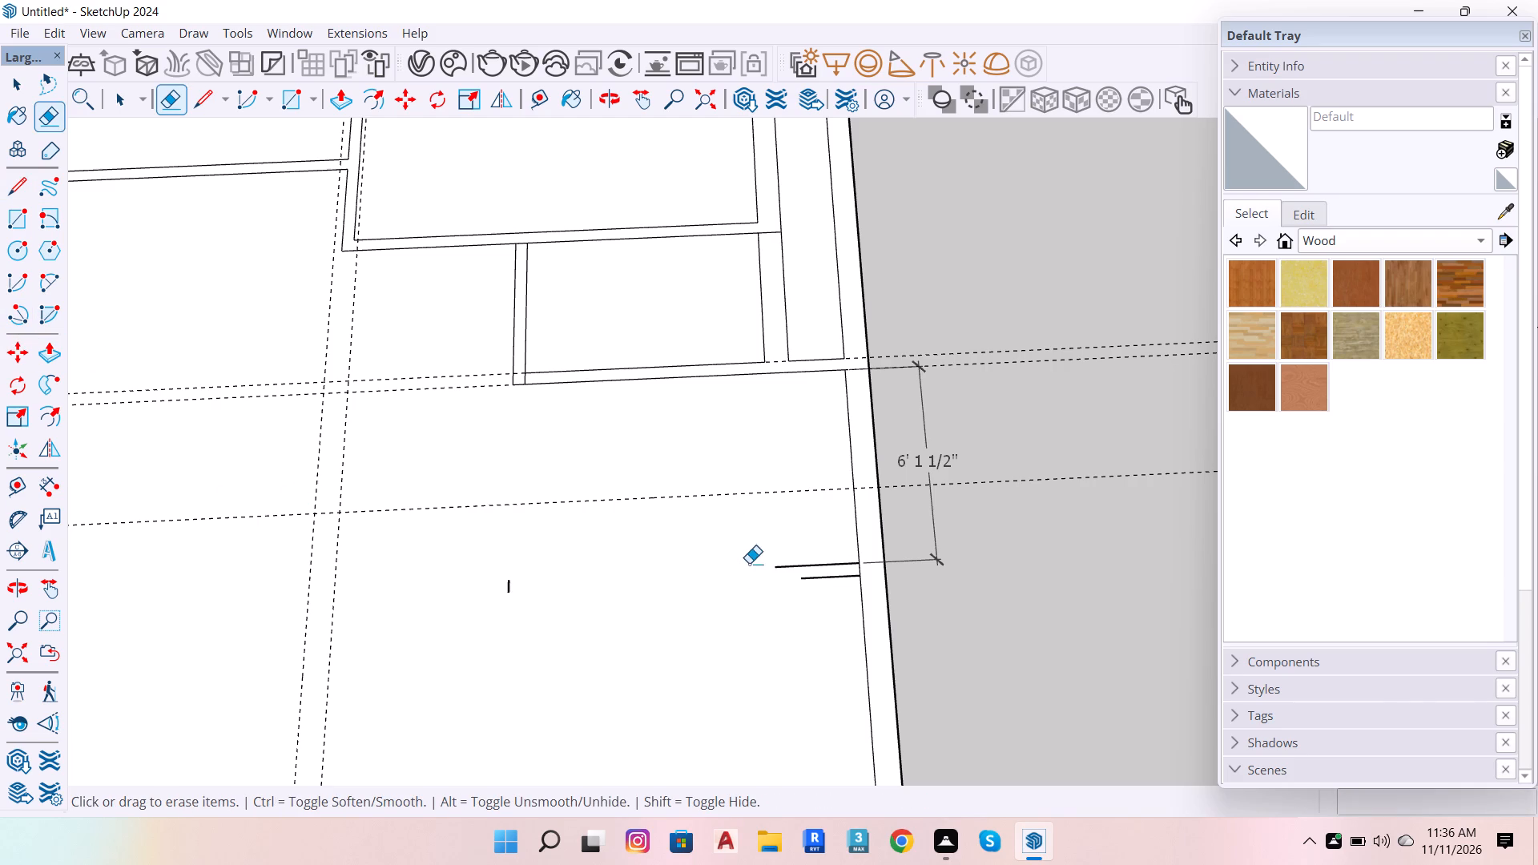
{"action": "left_click_drag", "start_coordinate": [814, 542], "coordinate": [829, 591]}
{"action": "left_click_drag", "start_coordinate": [509, 586], "coordinate": [513, 595]}
{"action": "key", "text": "space"}
Dimension along the right outer wall's inner face from the single middle crosswise guide to the upper of the two lower guides.
{"action": "scroll", "coordinate": [804, 469], "scroll_direction": "down", "scroll_amount": 5}
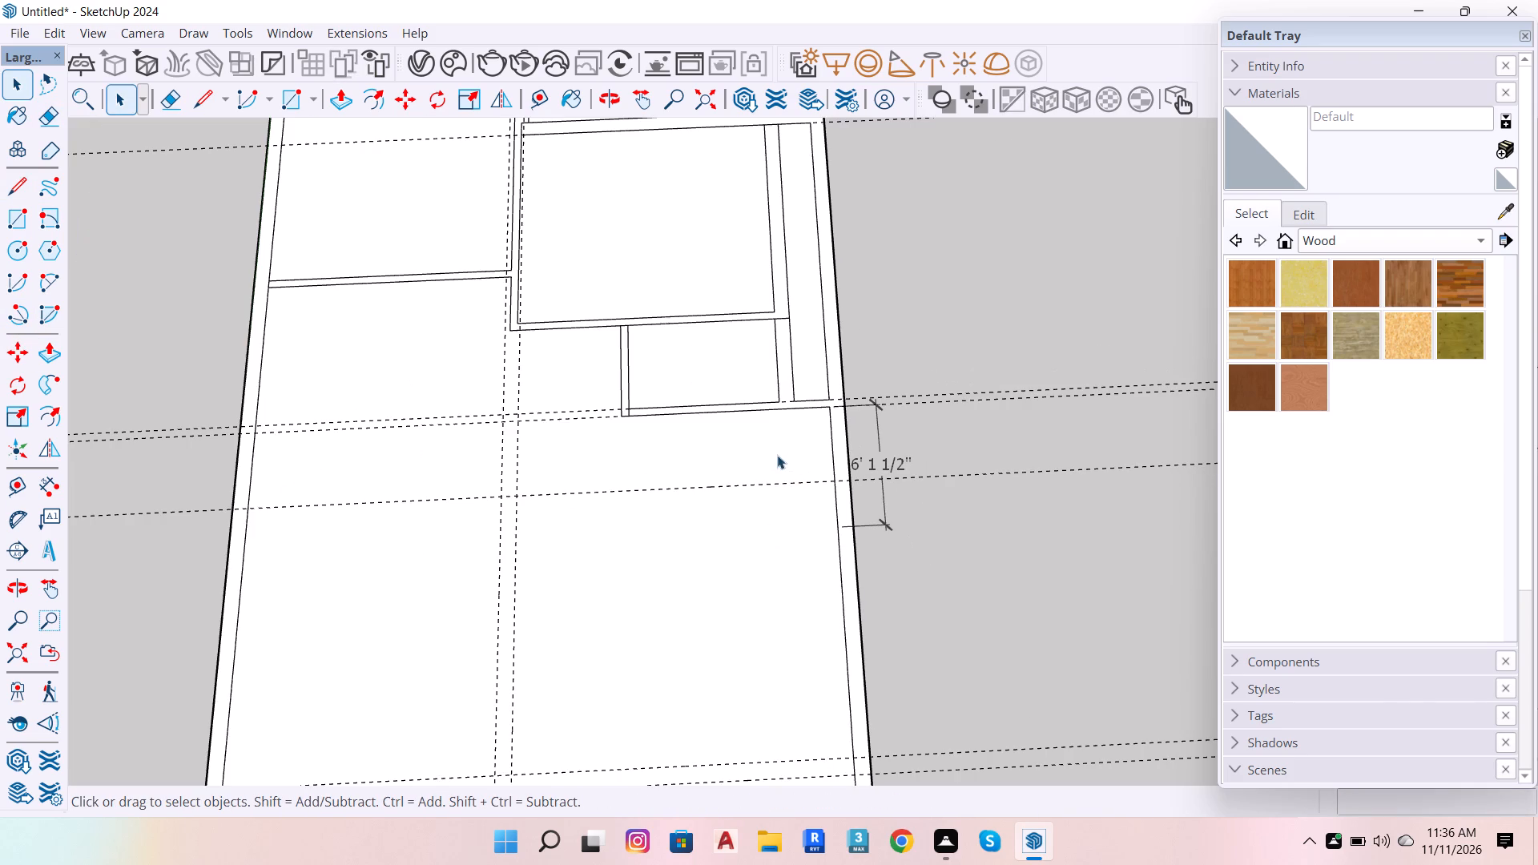
{"action": "scroll", "coordinate": [777, 455], "scroll_direction": "down", "scroll_amount": 3}
{"action": "scroll", "coordinate": [851, 498], "scroll_direction": "up", "scroll_amount": 4}
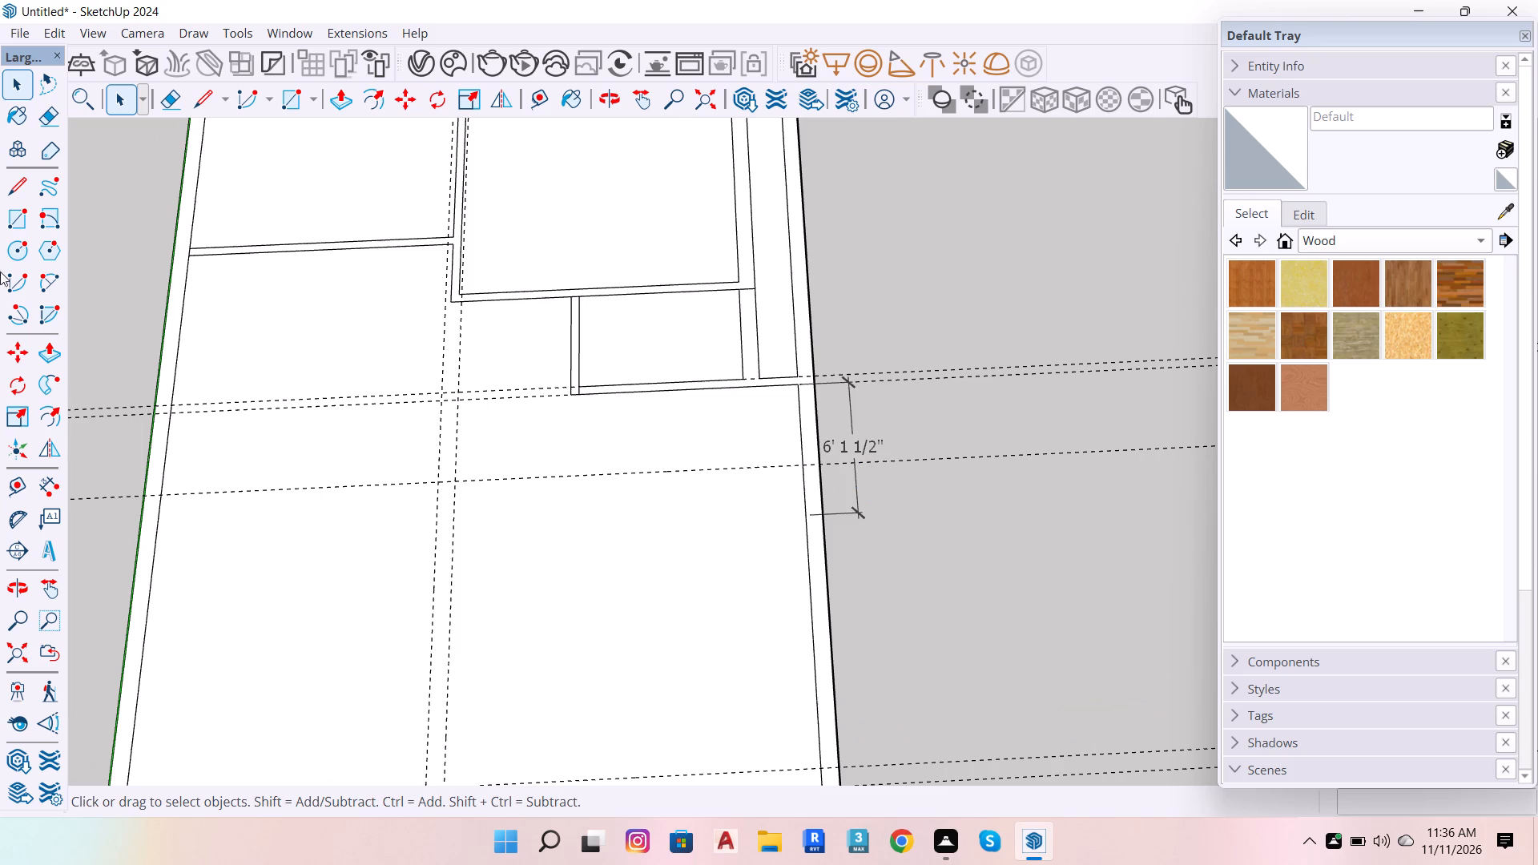
{"action": "left_click", "coordinate": [54, 488]}
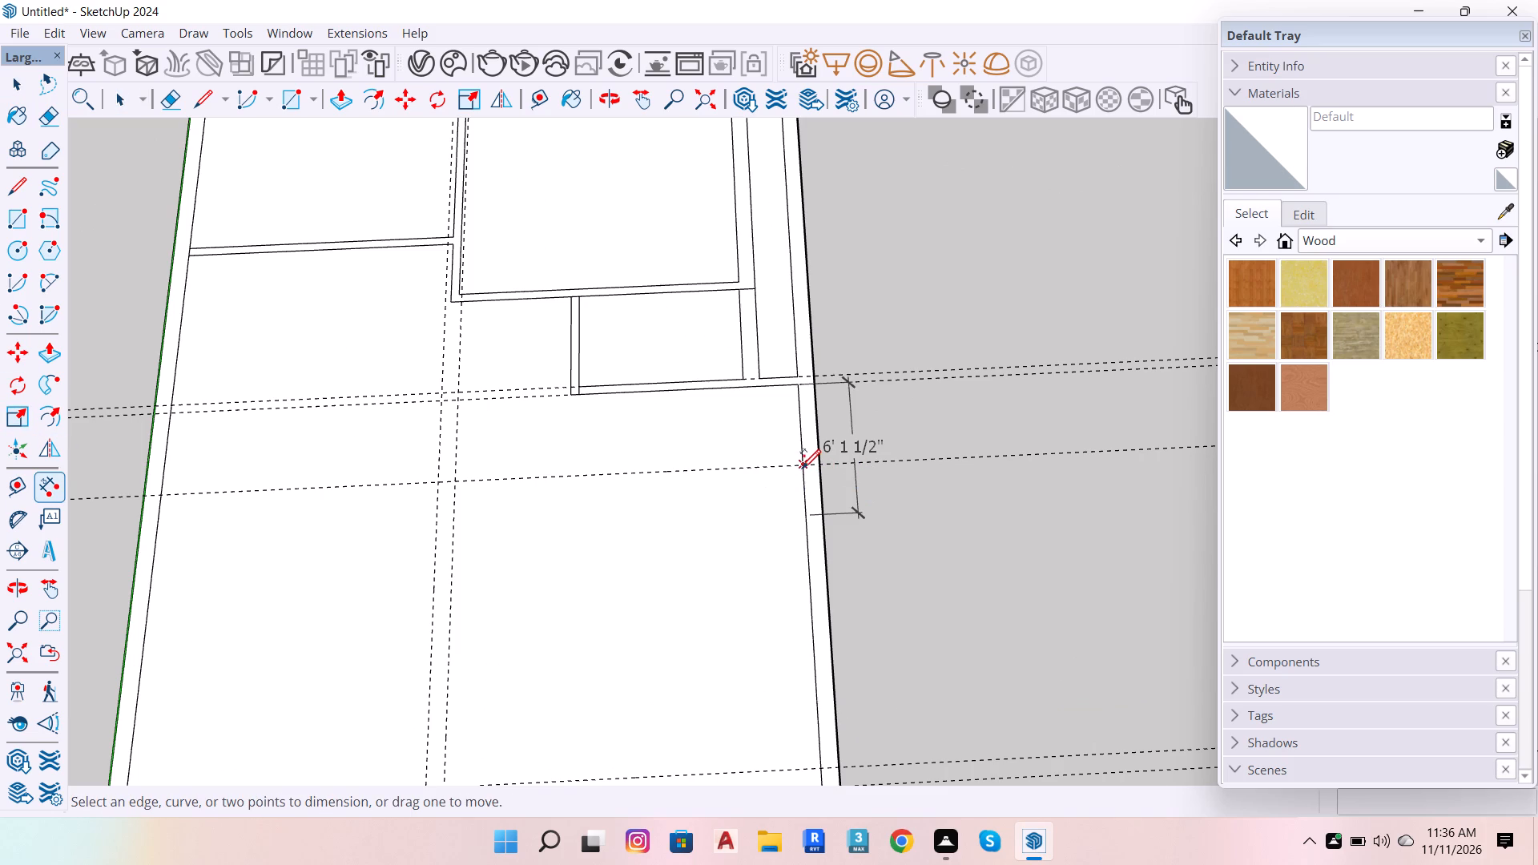
{"action": "left_click", "coordinate": [802, 465]}
{"action": "scroll", "coordinate": [824, 594], "scroll_direction": "down", "scroll_amount": 6}
{"action": "scroll", "coordinate": [804, 689], "scroll_direction": "up", "scroll_amount": 4}
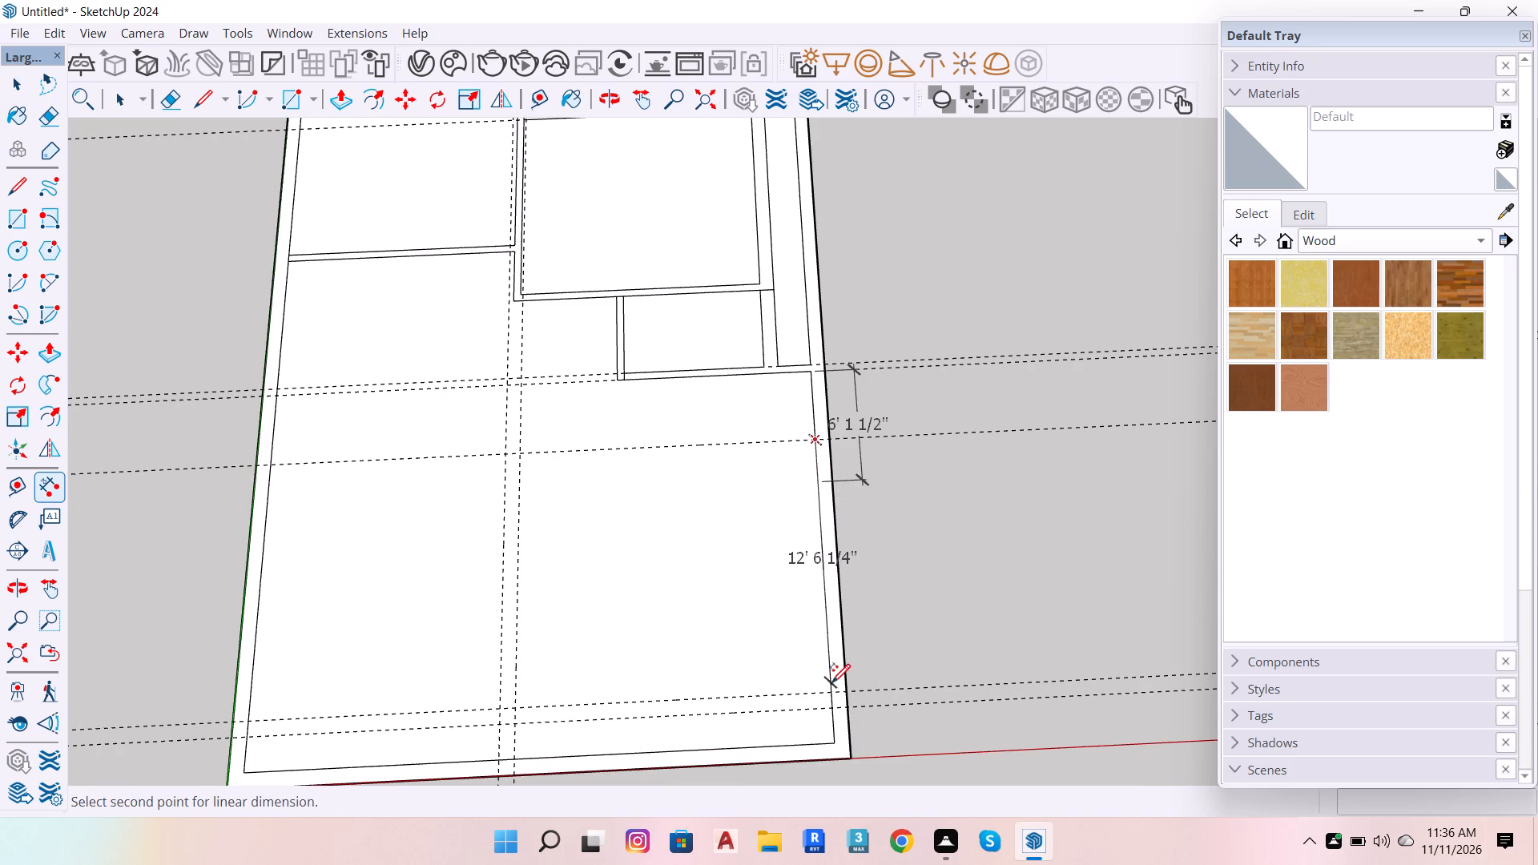
{"action": "left_click", "coordinate": [828, 690]}
{"action": "left_click", "coordinate": [920, 644]}
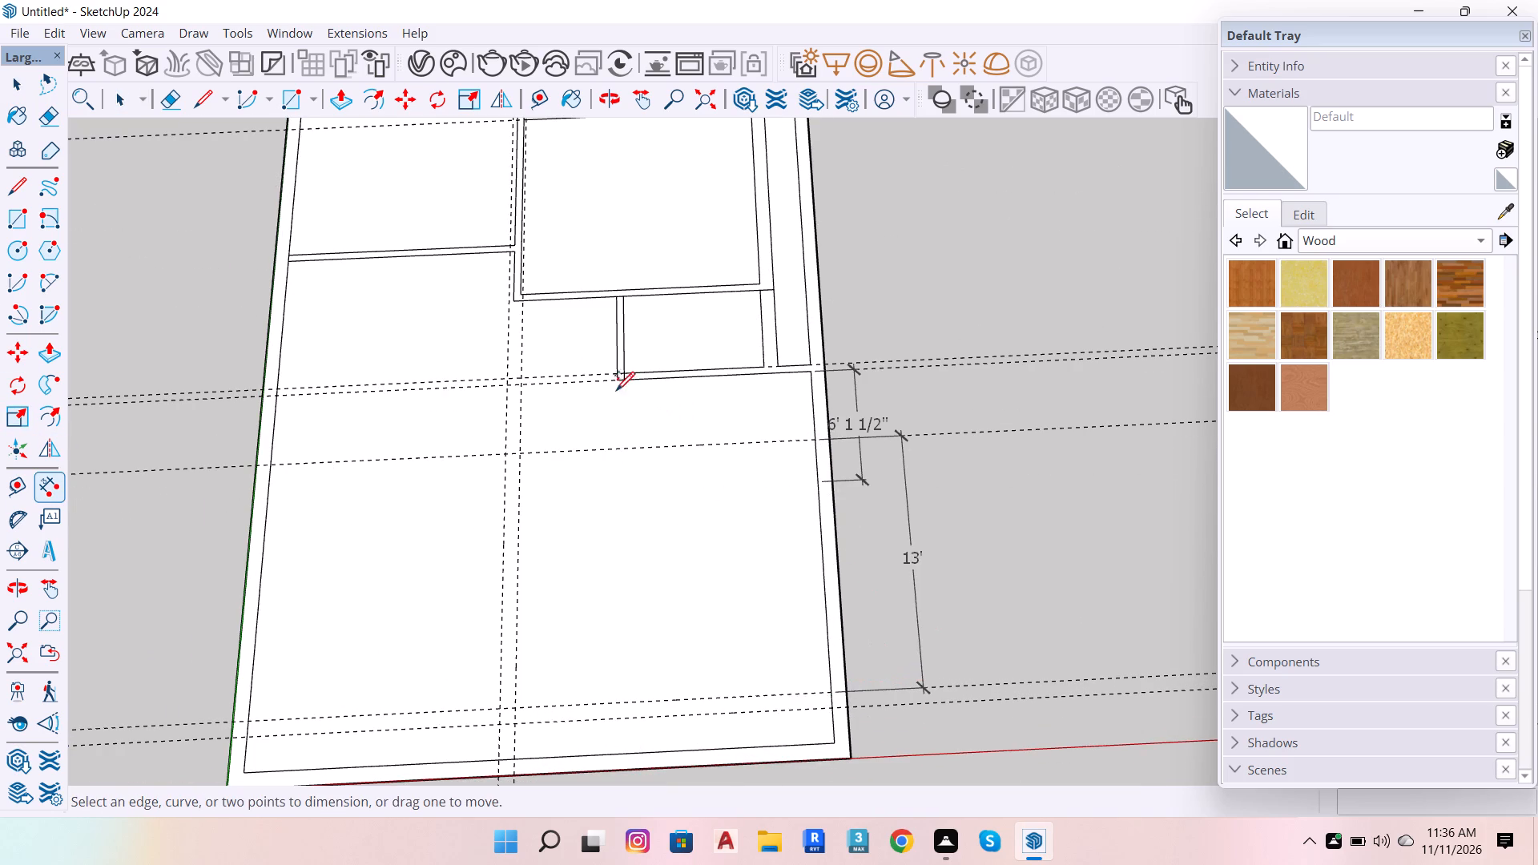
Place a crosswise guide 6'4" below the lower edge of the remaining crosswise wall beside the right outer wall.
{"action": "scroll", "coordinate": [625, 389], "scroll_direction": "up", "scroll_amount": 5}
{"action": "key", "text": "space"}
{"action": "key", "text": "t"}
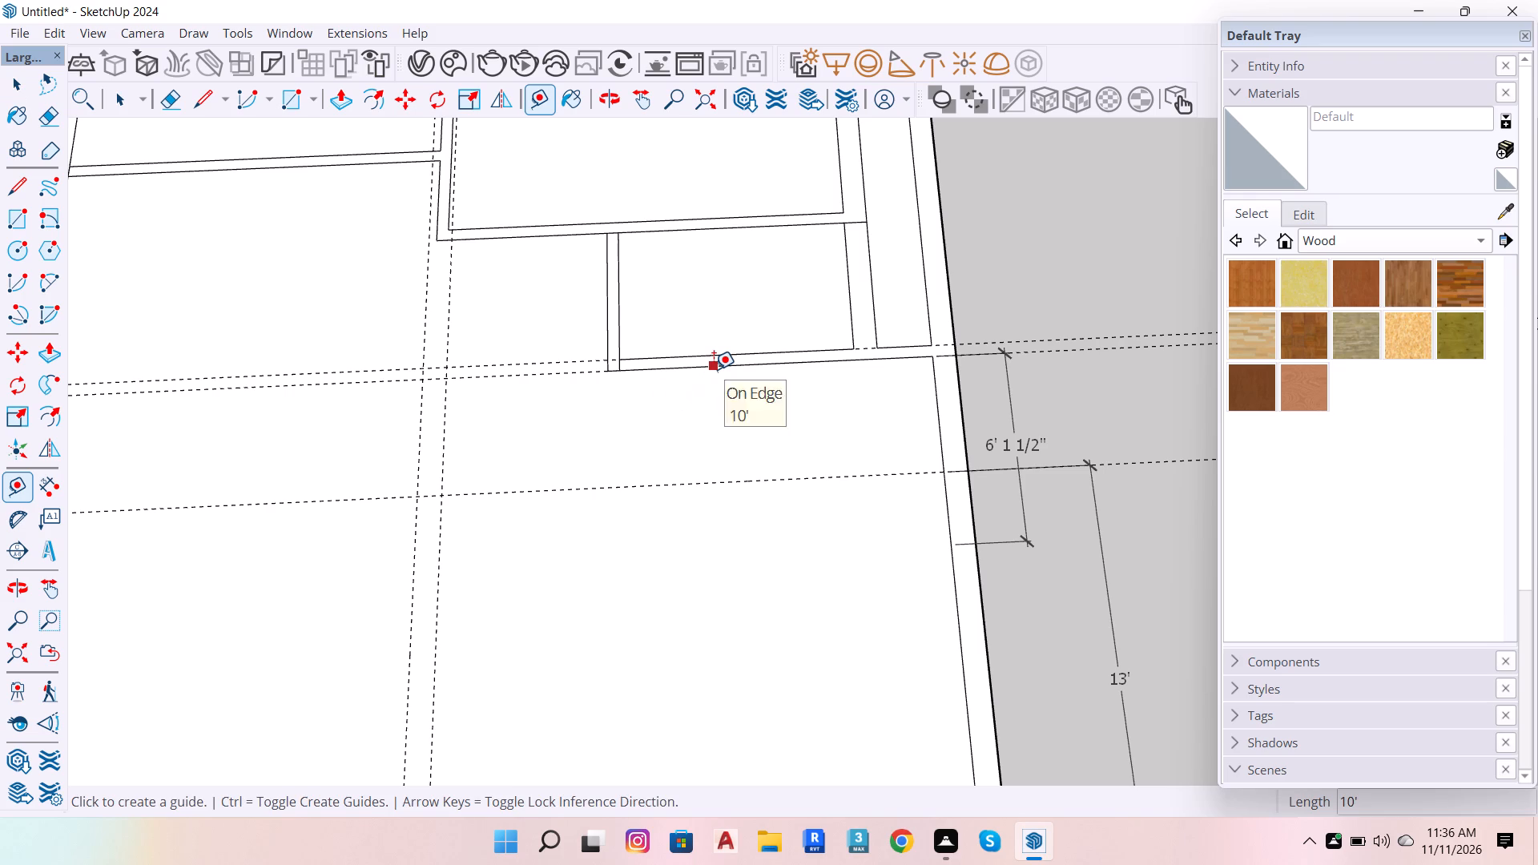
{"action": "left_click", "coordinate": [714, 369]}
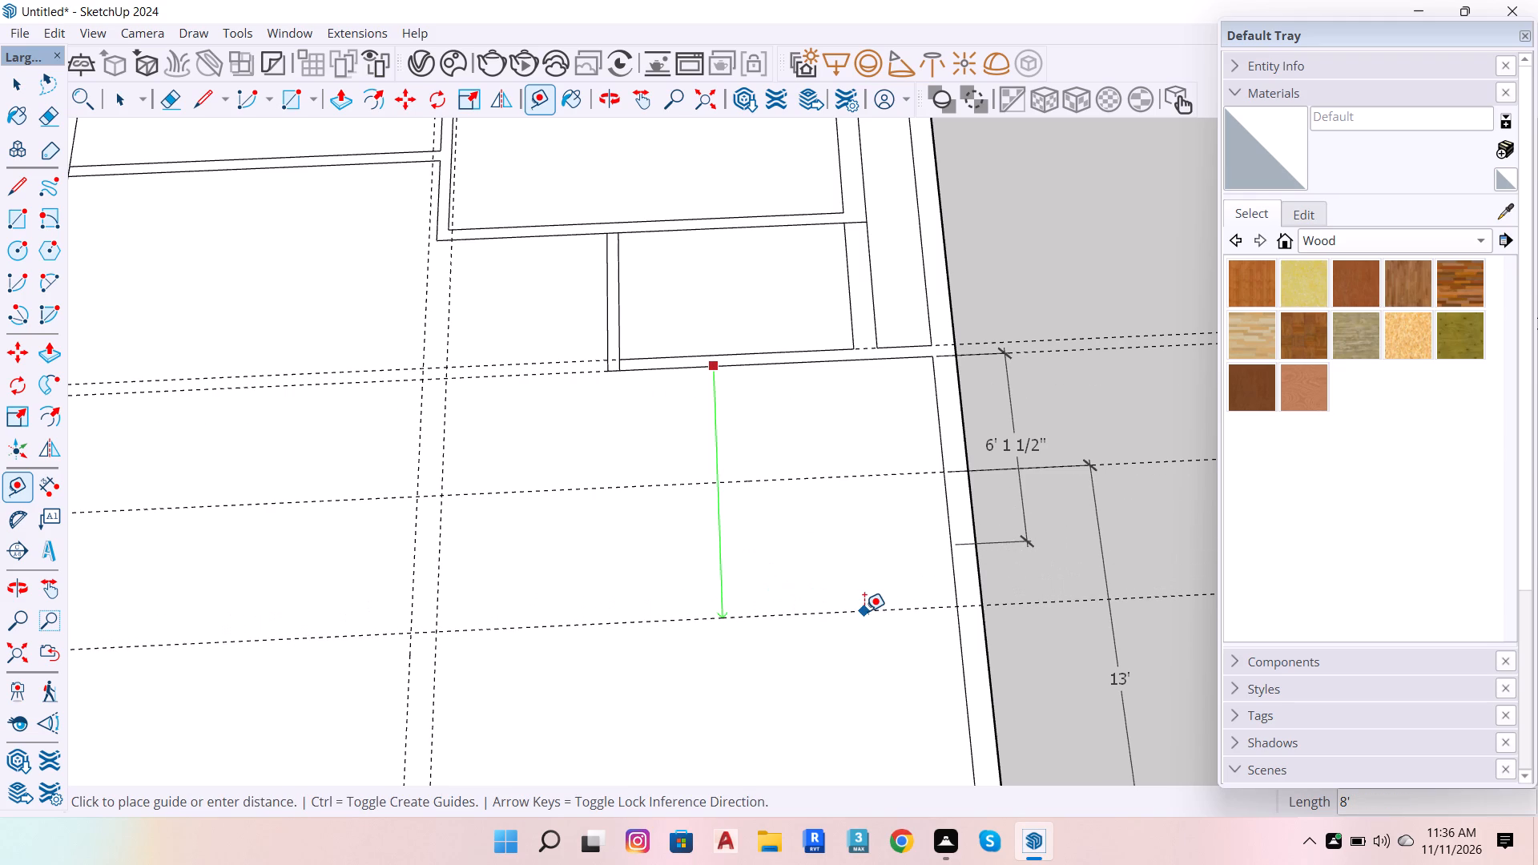
{"action": "key", "text": "1"}
{"action": "key", "text": "BackSpace"}
{"action": "type", "text": "6'"}
{"action": "key", "text": "6"}
{"action": "key", "text": "BackSpace"}
{"action": "key", "text": "4"}
{"action": "key", "text": "Return"}
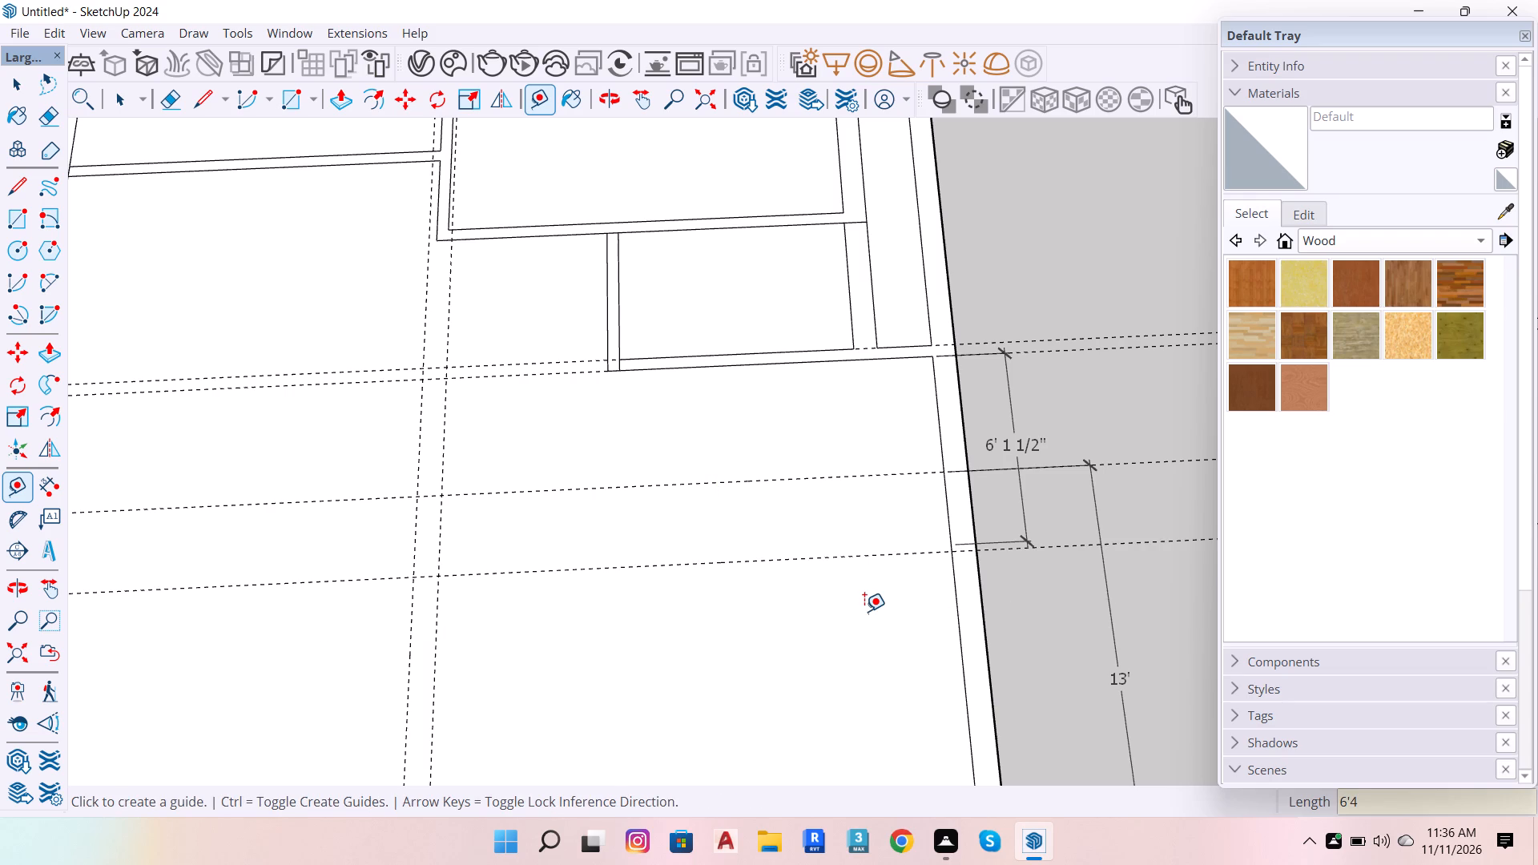
Add a parallel guide 4.5" below the new 6'4" guide to mark the lower crosswise wall's thickness.
{"action": "key", "text": "space"}
{"action": "key", "text": "t"}
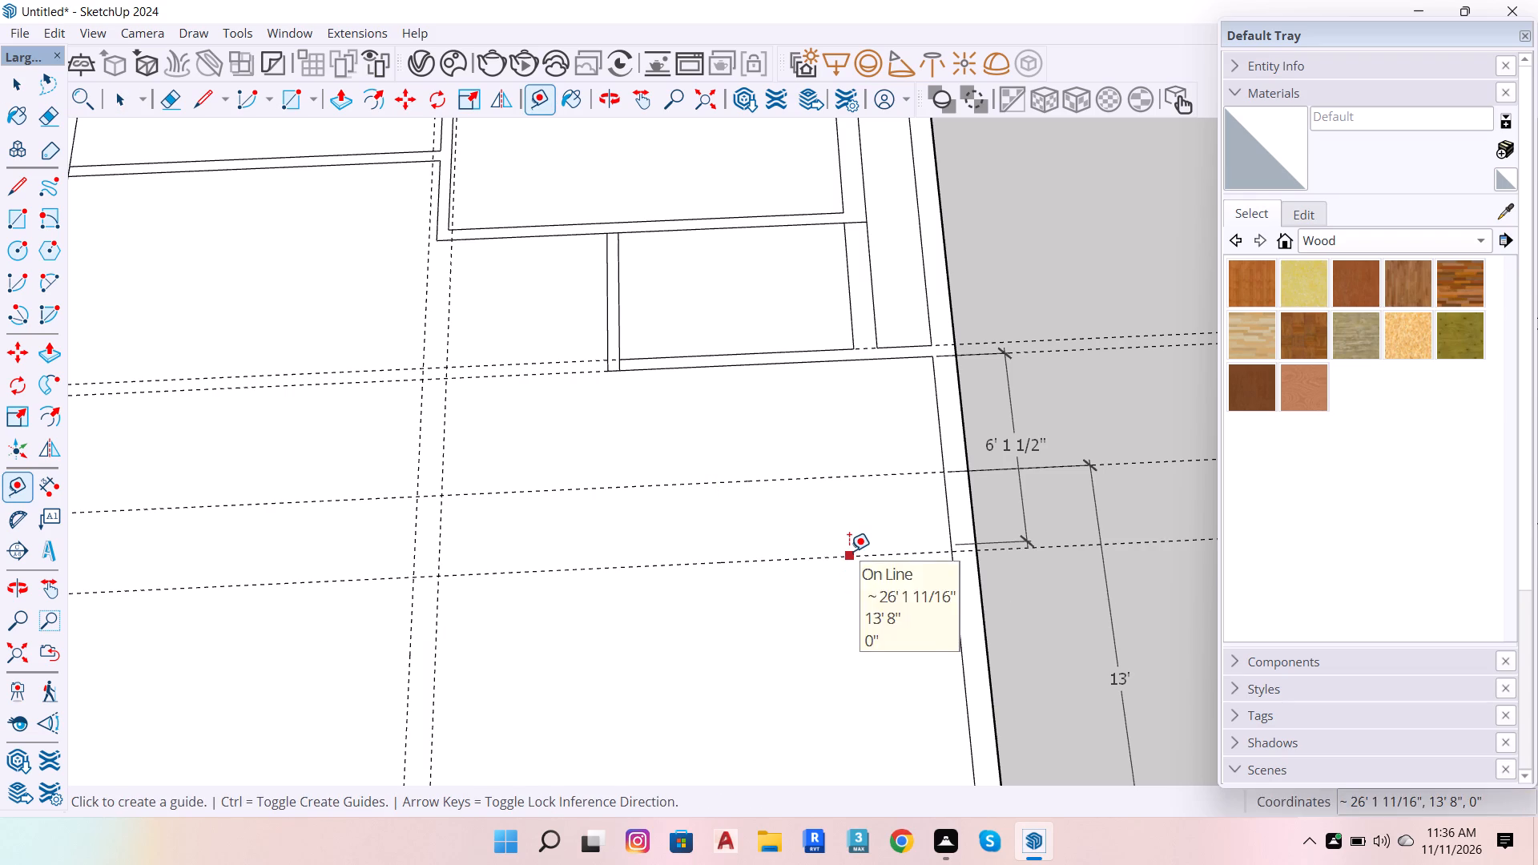
{"action": "left_click", "coordinate": [849, 551]}
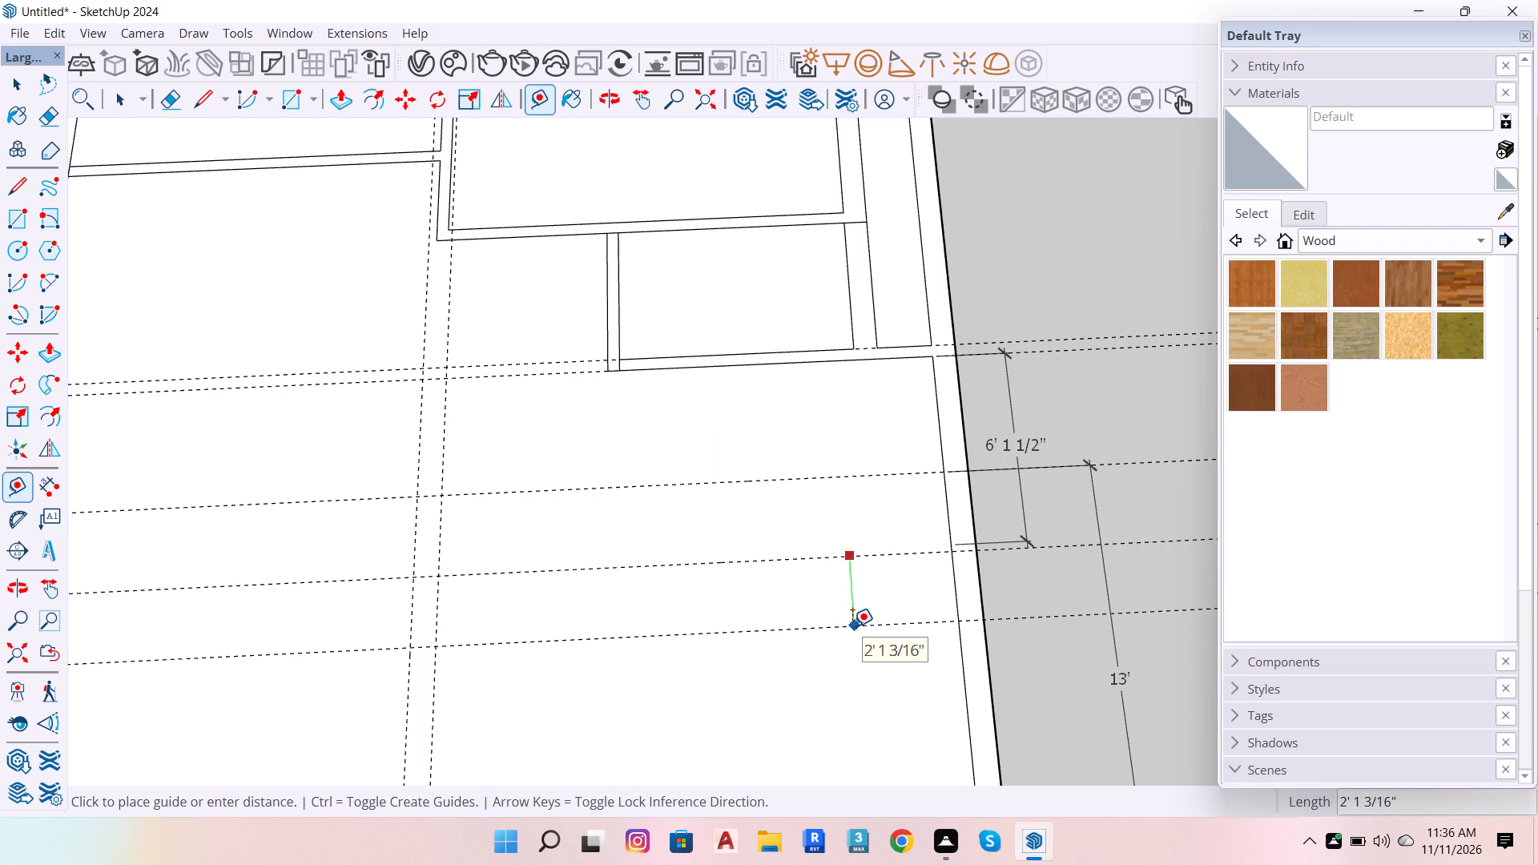
{"action": "type", "text": "4."}
{"action": "key", "text": "5"}
{"action": "key", "text": "Return"}
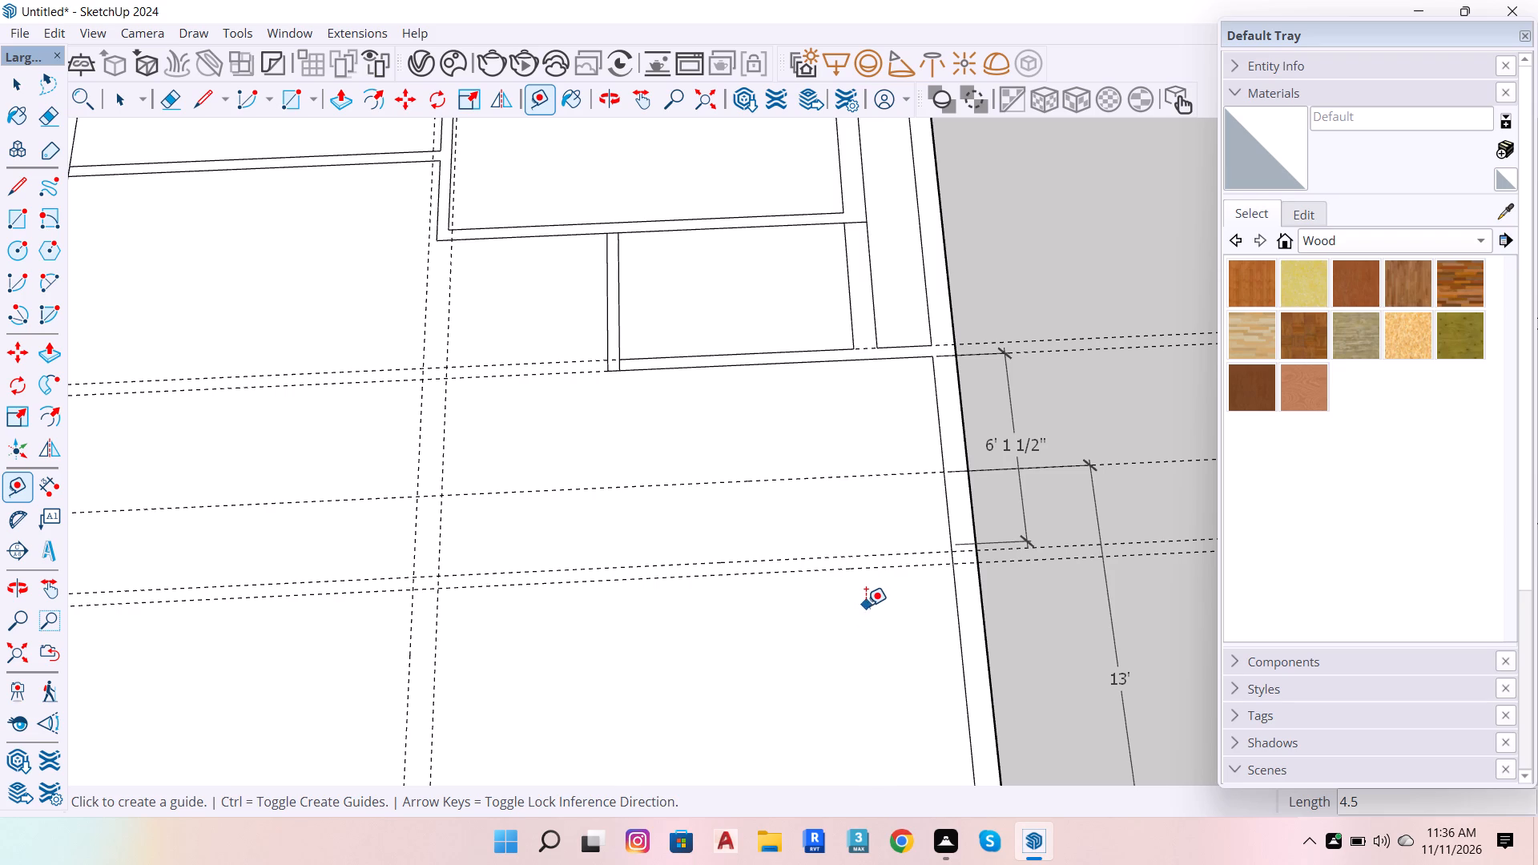
Draw the 10' long, 4 1/2" thick lower crosswise wall along the guide pair, starting from the right outer wall's inner face.
{"action": "key", "text": "l"}
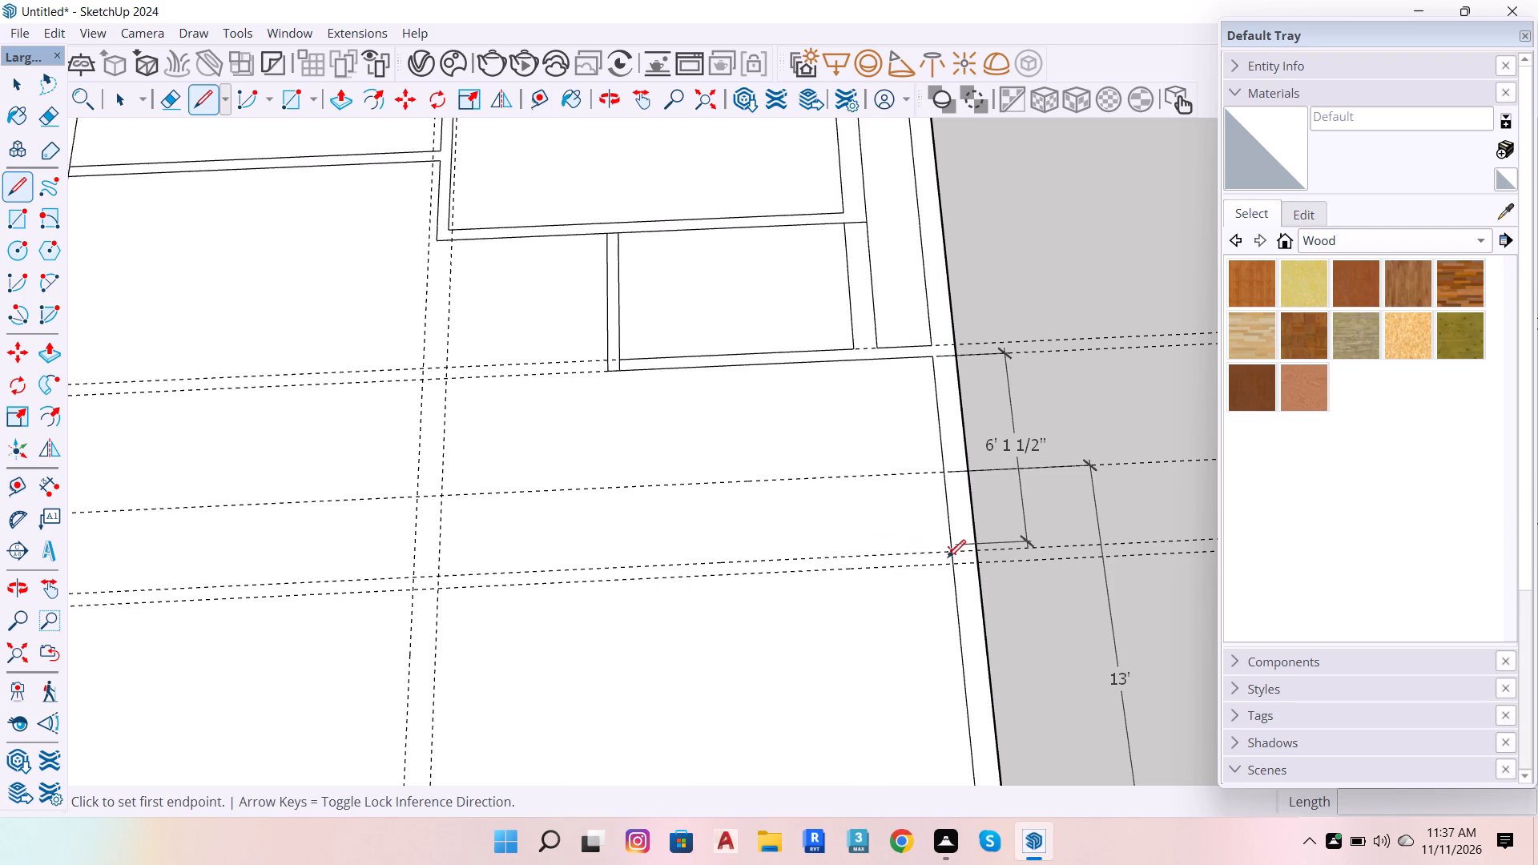
{"action": "left_click", "coordinate": [948, 557]}
{"action": "key", "text": "Right"}
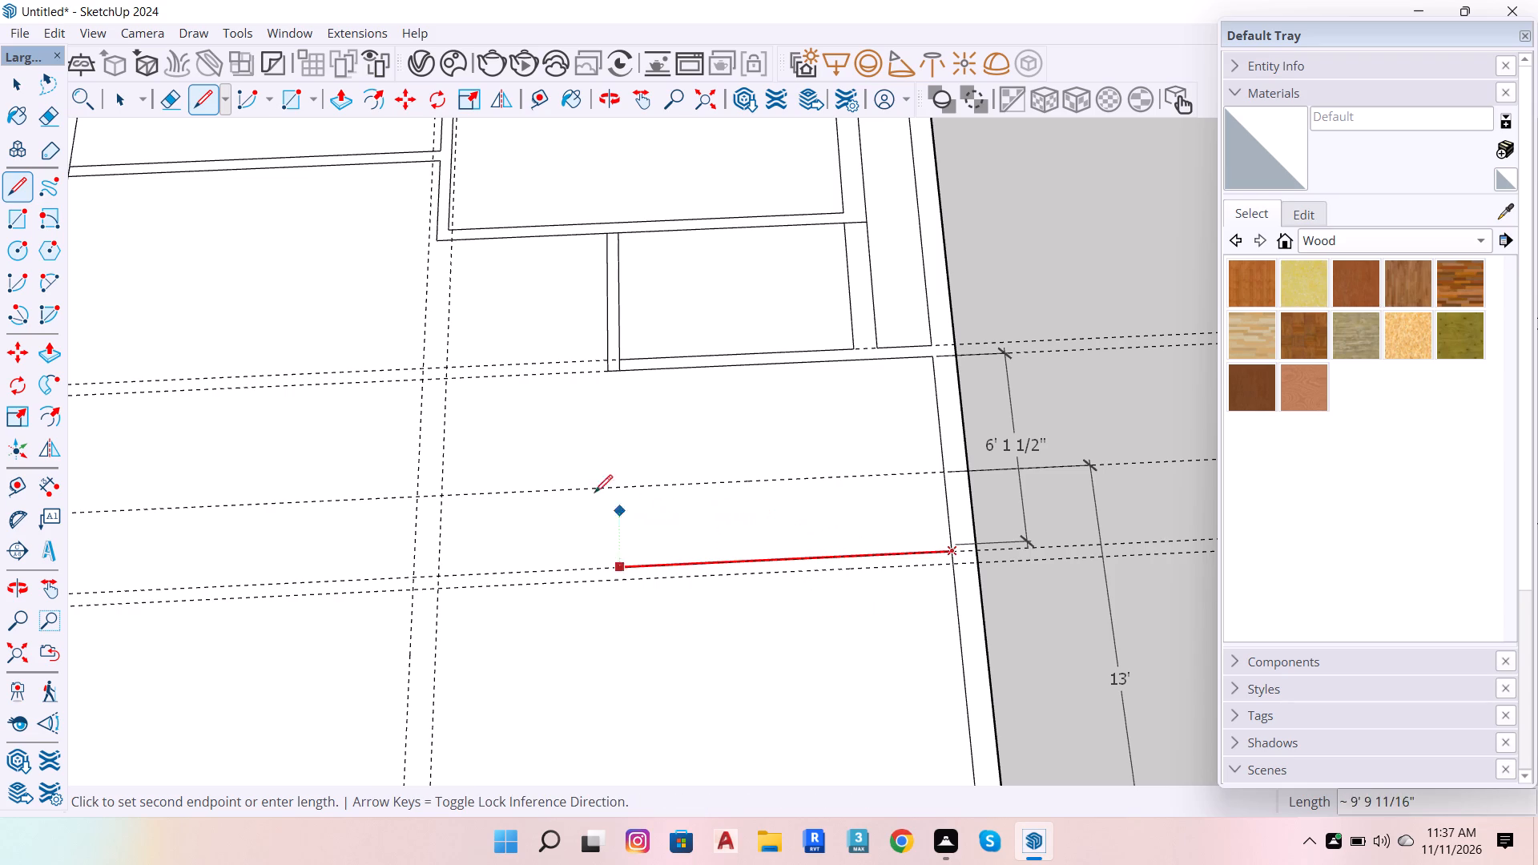
{"action": "left_click", "coordinate": [621, 372]}
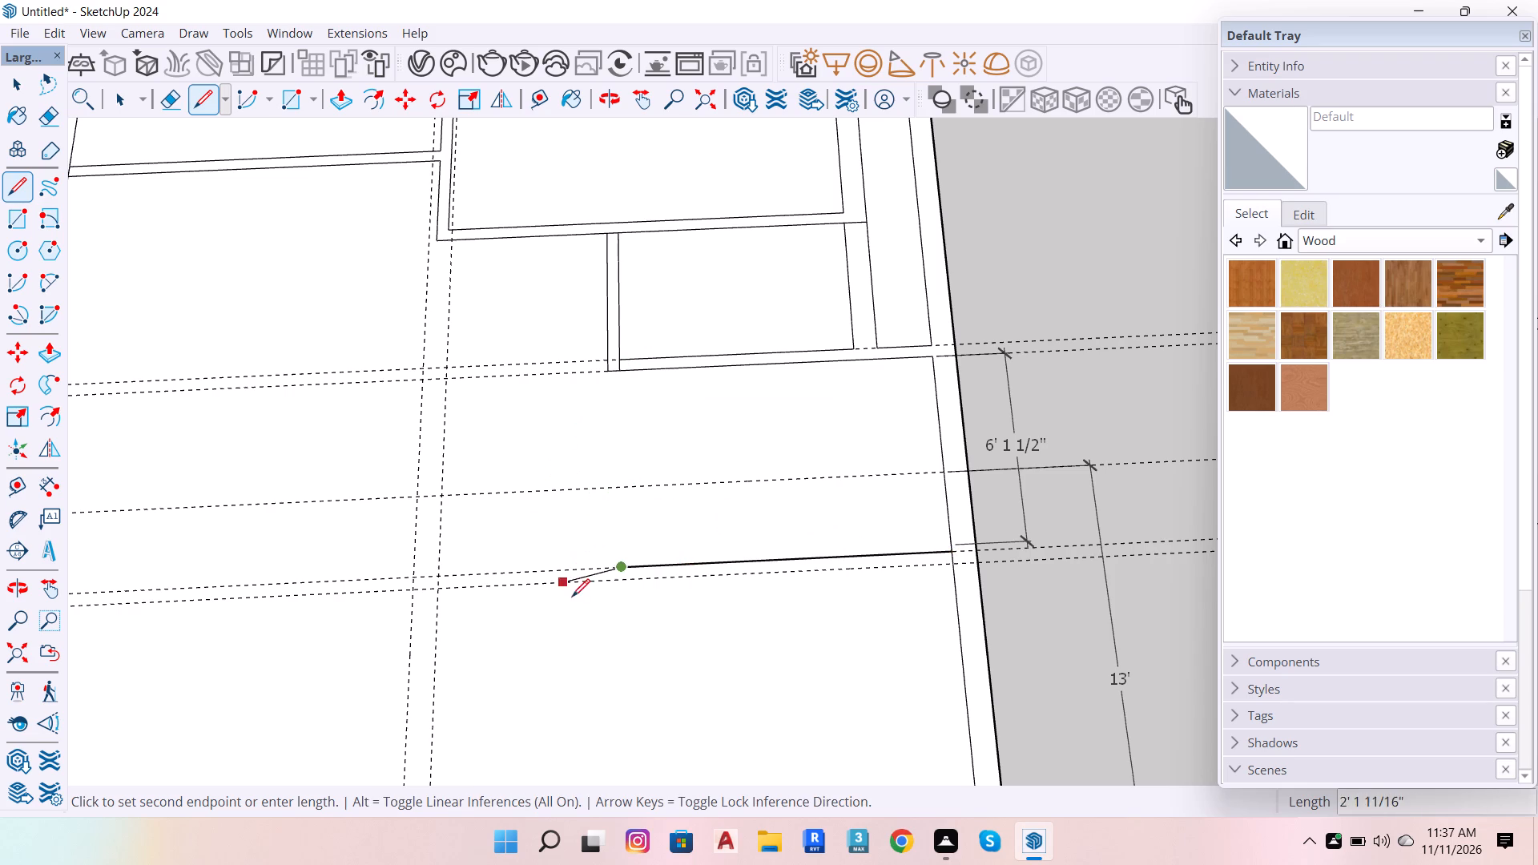
{"action": "scroll", "coordinate": [617, 590], "scroll_direction": "up", "scroll_amount": 3}
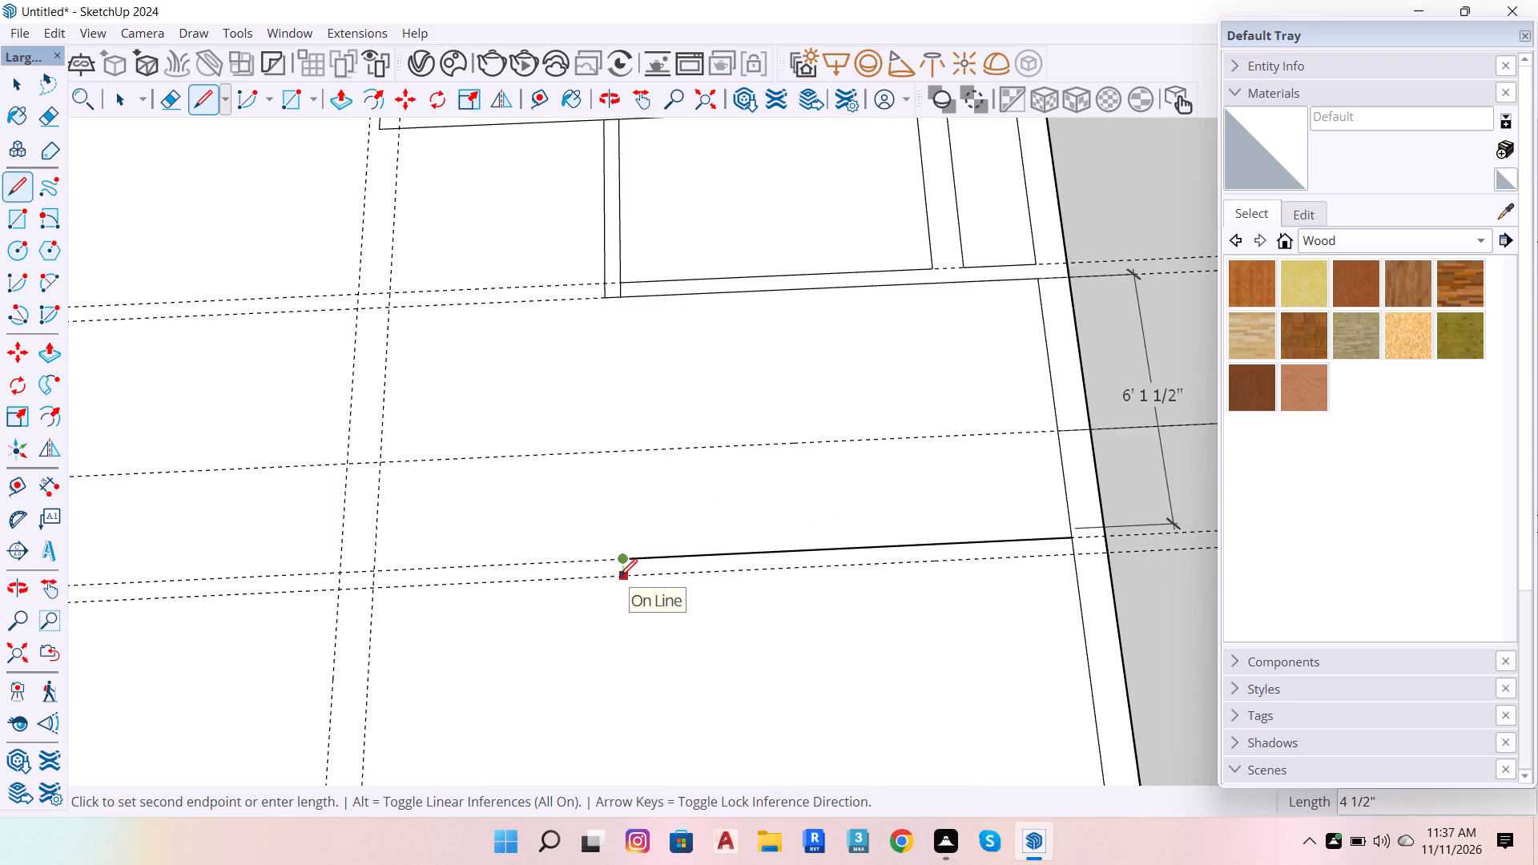
{"action": "left_click", "coordinate": [619, 577]}
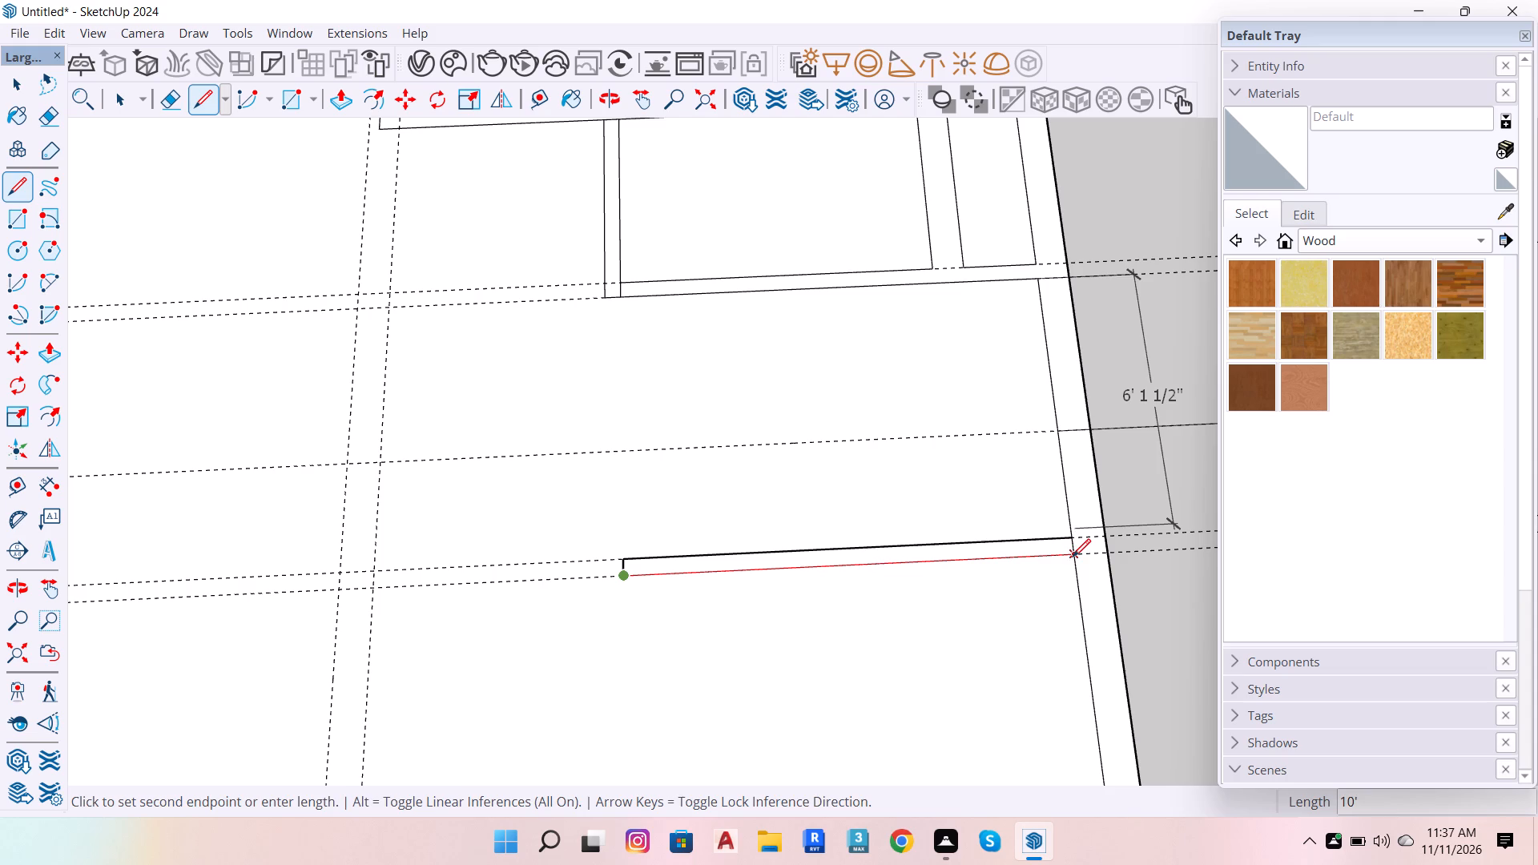
{"action": "left_click", "coordinate": [1073, 557]}
{"action": "scroll", "coordinate": [851, 587], "scroll_direction": "down", "scroll_amount": 2}
{"action": "key", "text": "space"}
Draw a centre line about 10' 9" long from the midpoint of the right outer wall's inner face between the two crosswise walls.
{"action": "scroll", "coordinate": [990, 429], "scroll_direction": "up", "scroll_amount": 2}
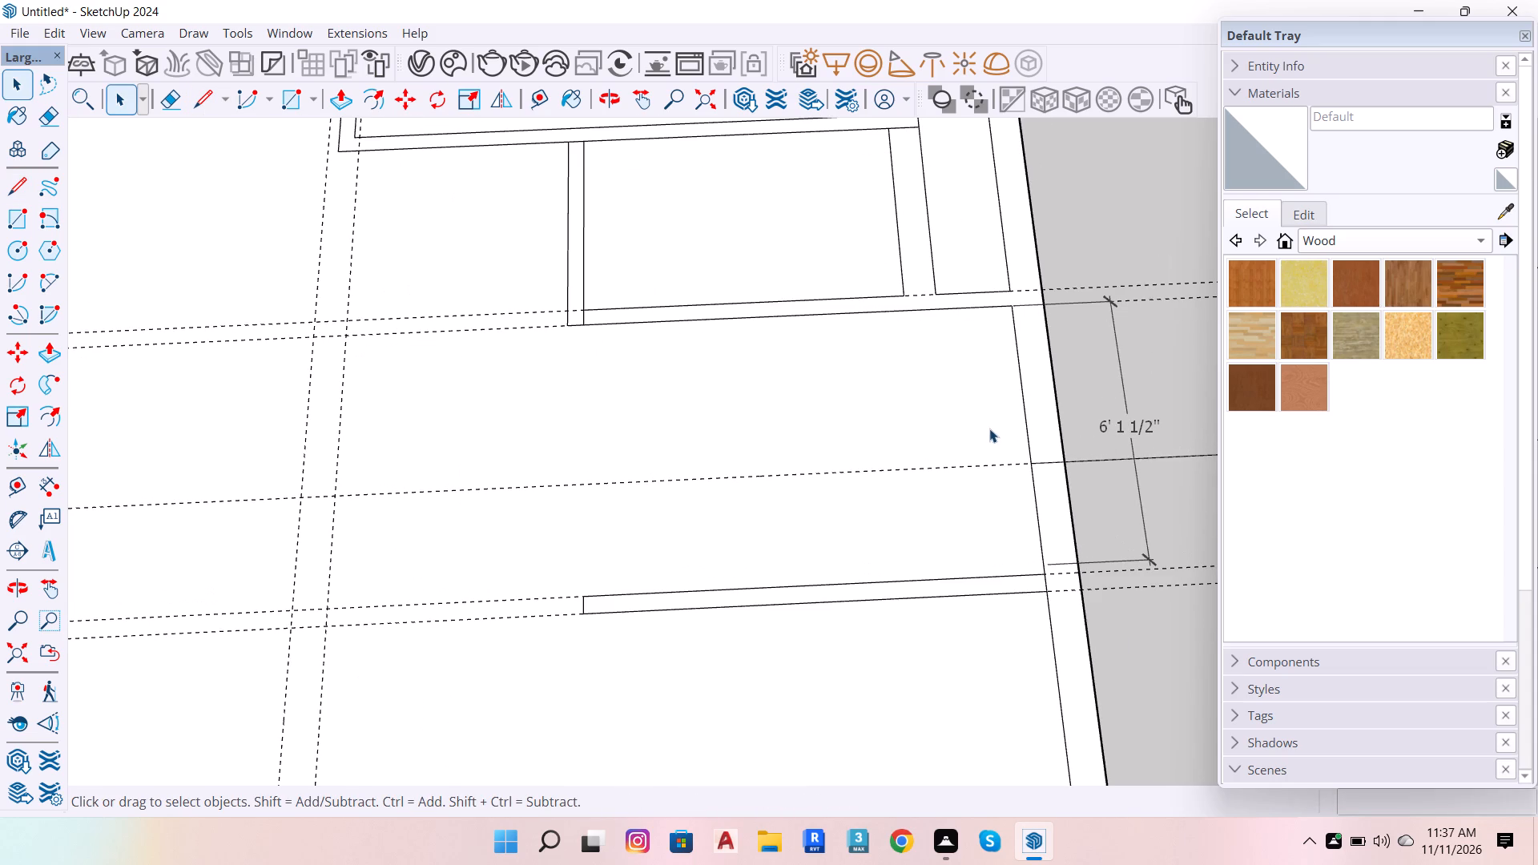
{"action": "key", "text": "l"}
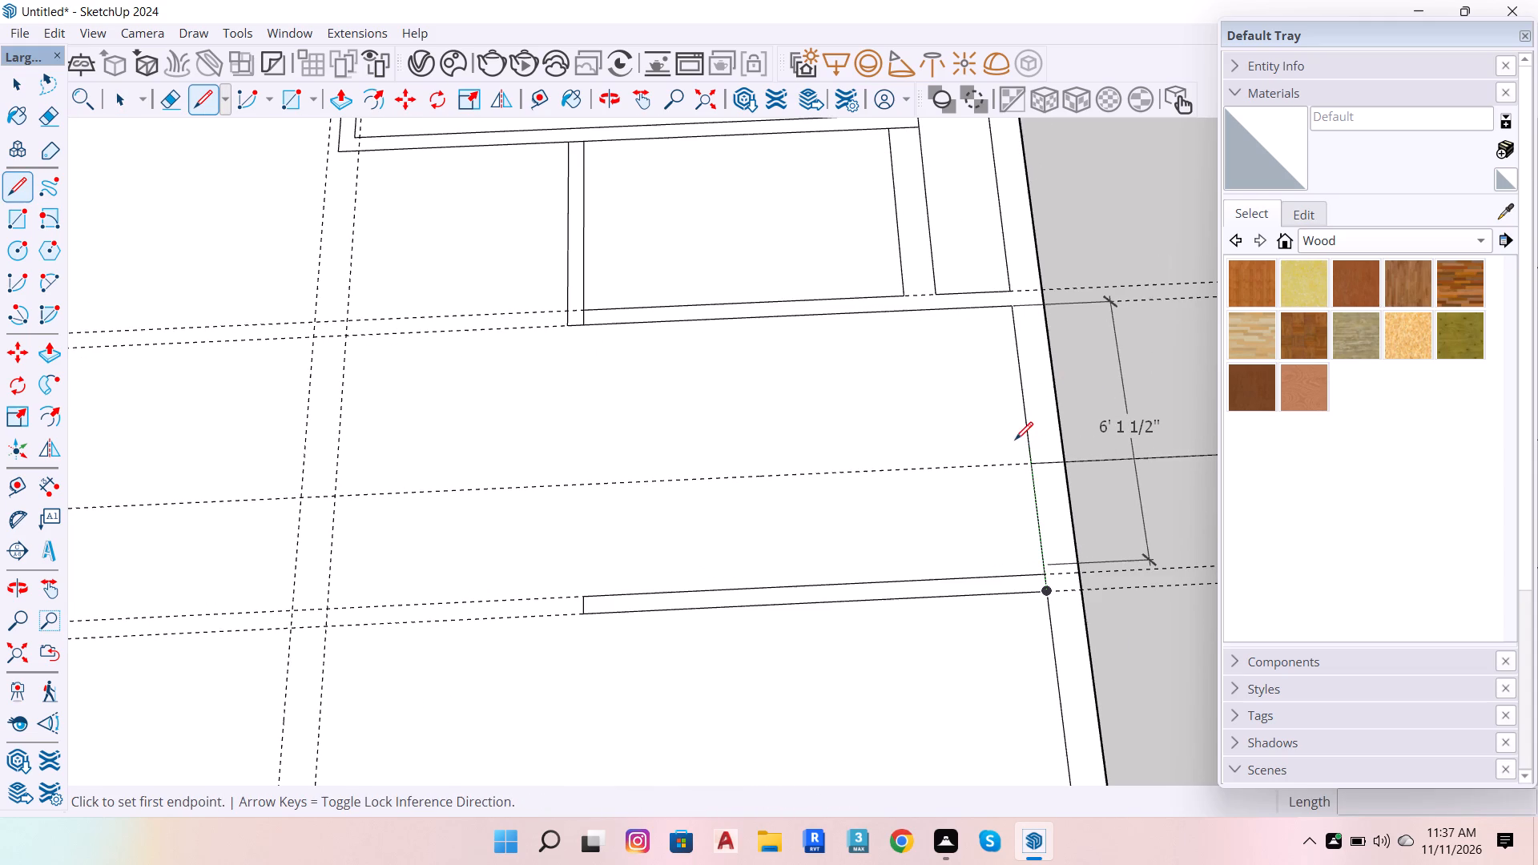
{"action": "left_click", "coordinate": [1026, 438]}
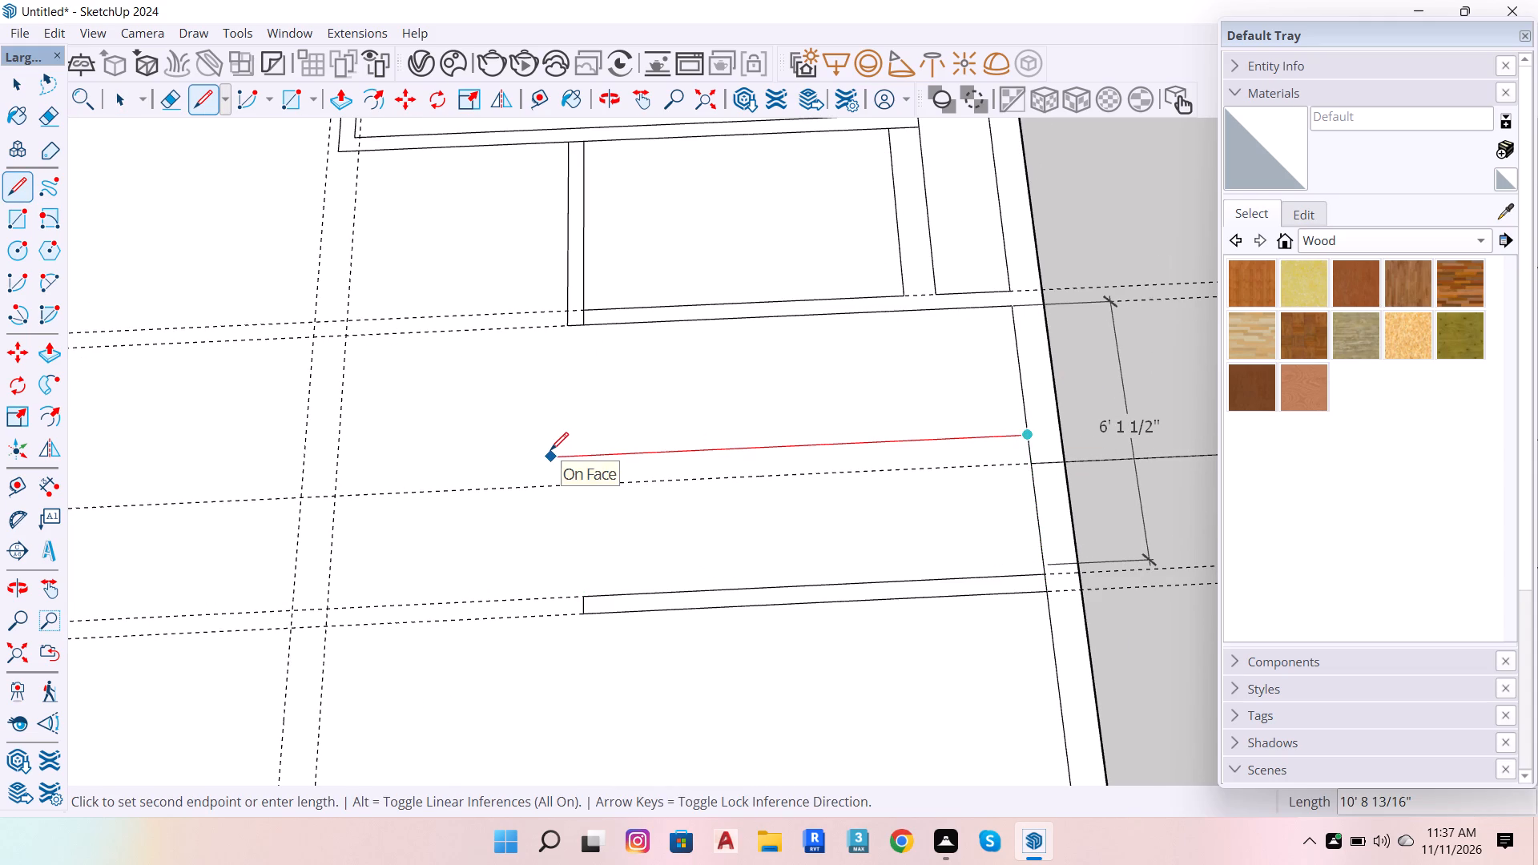
{"action": "left_click", "coordinate": [550, 450]}
{"action": "key", "text": "space"}
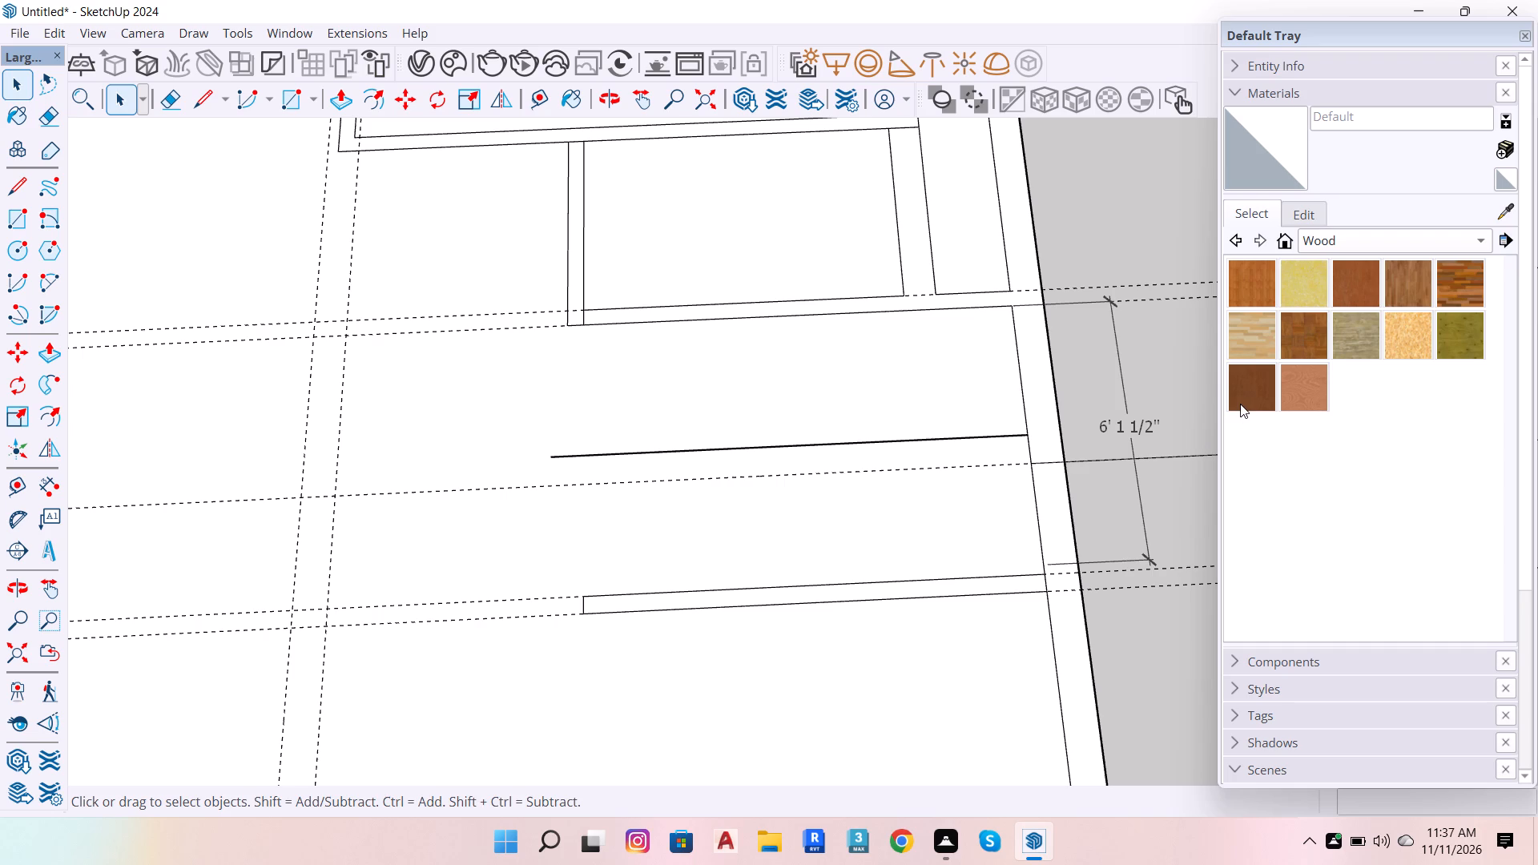
Erase the outdated 6' 1 1/2" dimension beside the right outer wall.
{"action": "key", "text": "e"}
{"action": "left_click_drag", "start_coordinate": [1155, 395], "coordinate": [1095, 404]}
{"action": "key", "text": "space"}
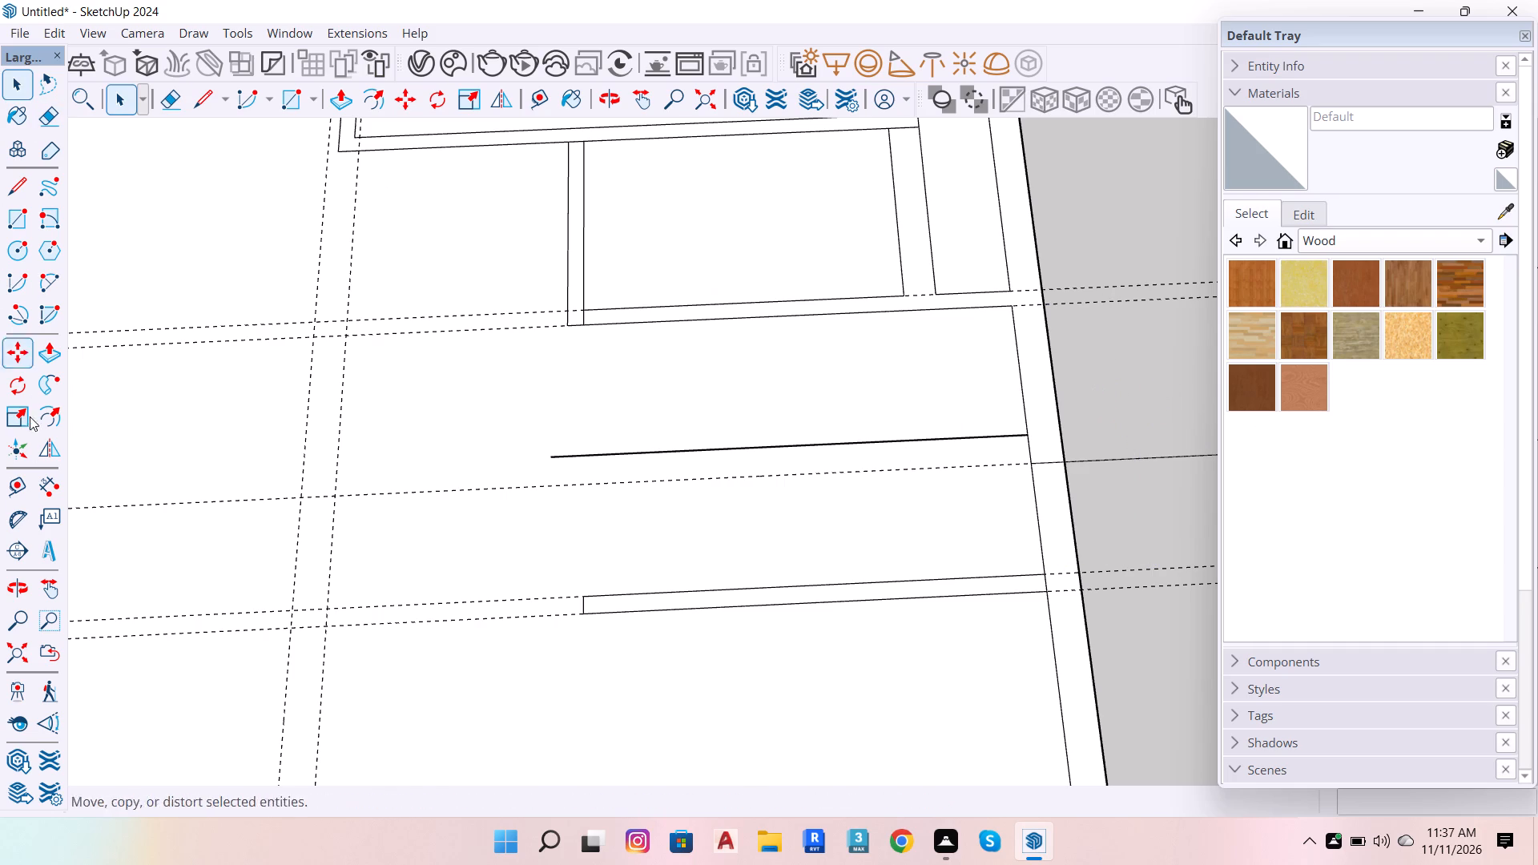
Dimension the right outer wall's inner face between the two crosswise walls, placing the dimension outside the plan.
{"action": "left_click", "coordinate": [40, 489]}
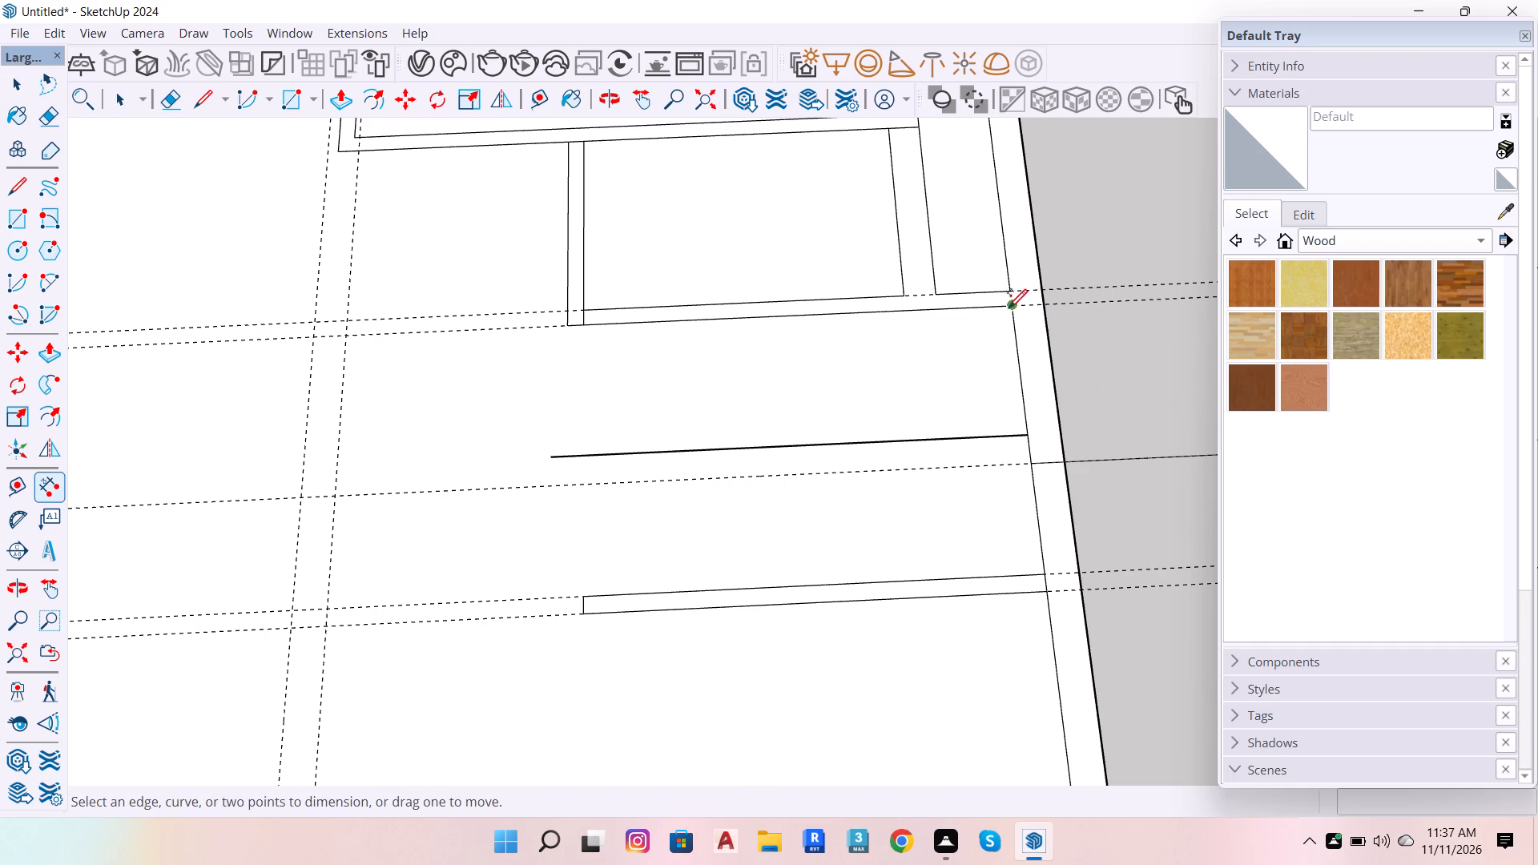
{"action": "left_click", "coordinate": [1009, 307]}
{"action": "left_click", "coordinate": [1046, 572]}
{"action": "left_click", "coordinate": [1130, 546]}
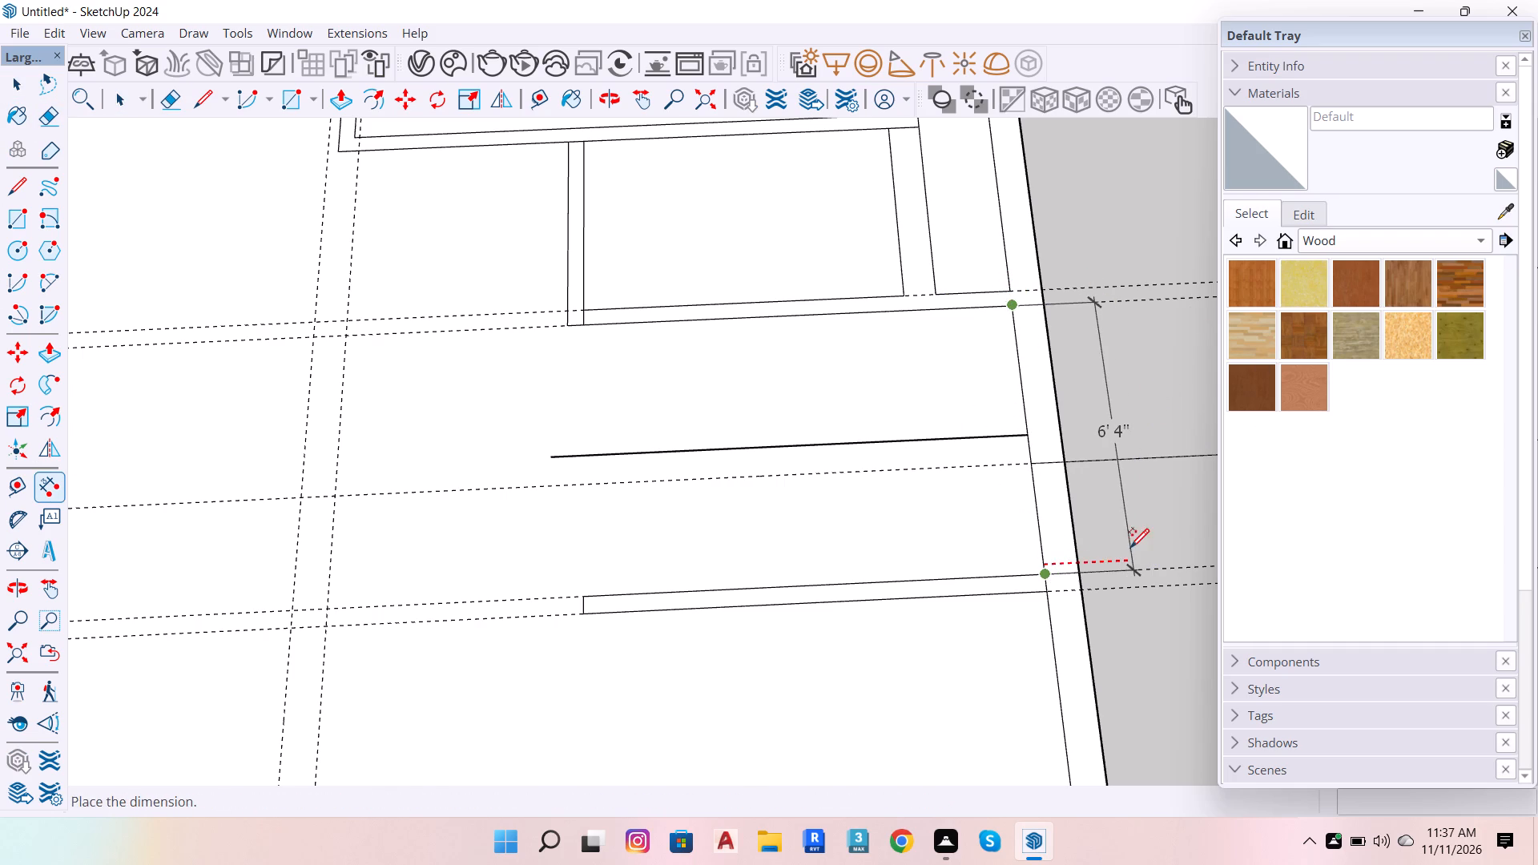
{"action": "key", "text": "space"}
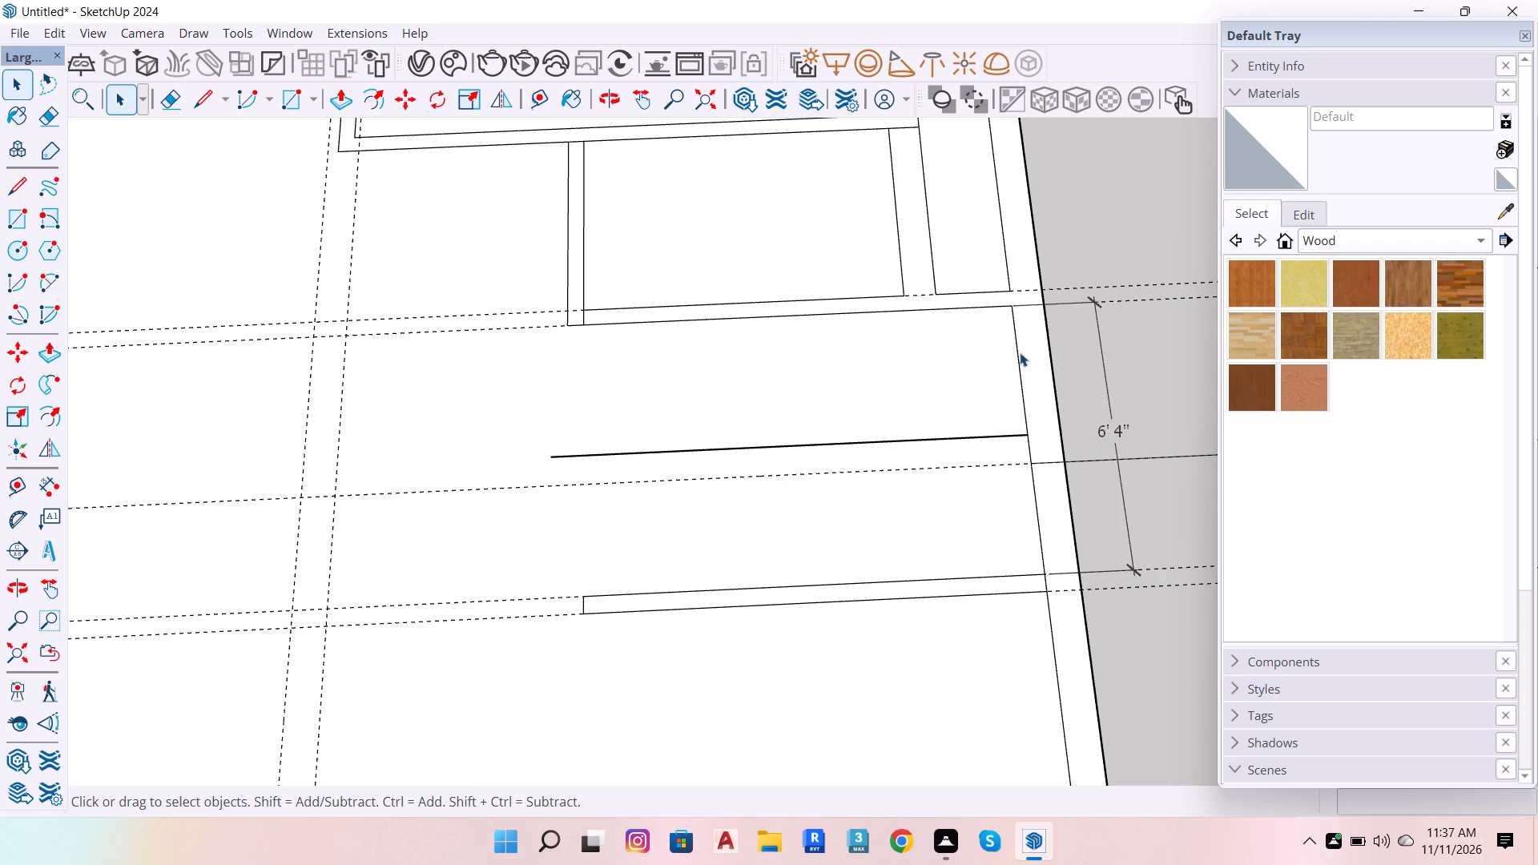
Dimension both halves of that gap, from the upper crosswise wall to the centre line and from there to the lower wall.
{"action": "left_click", "coordinate": [51, 482]}
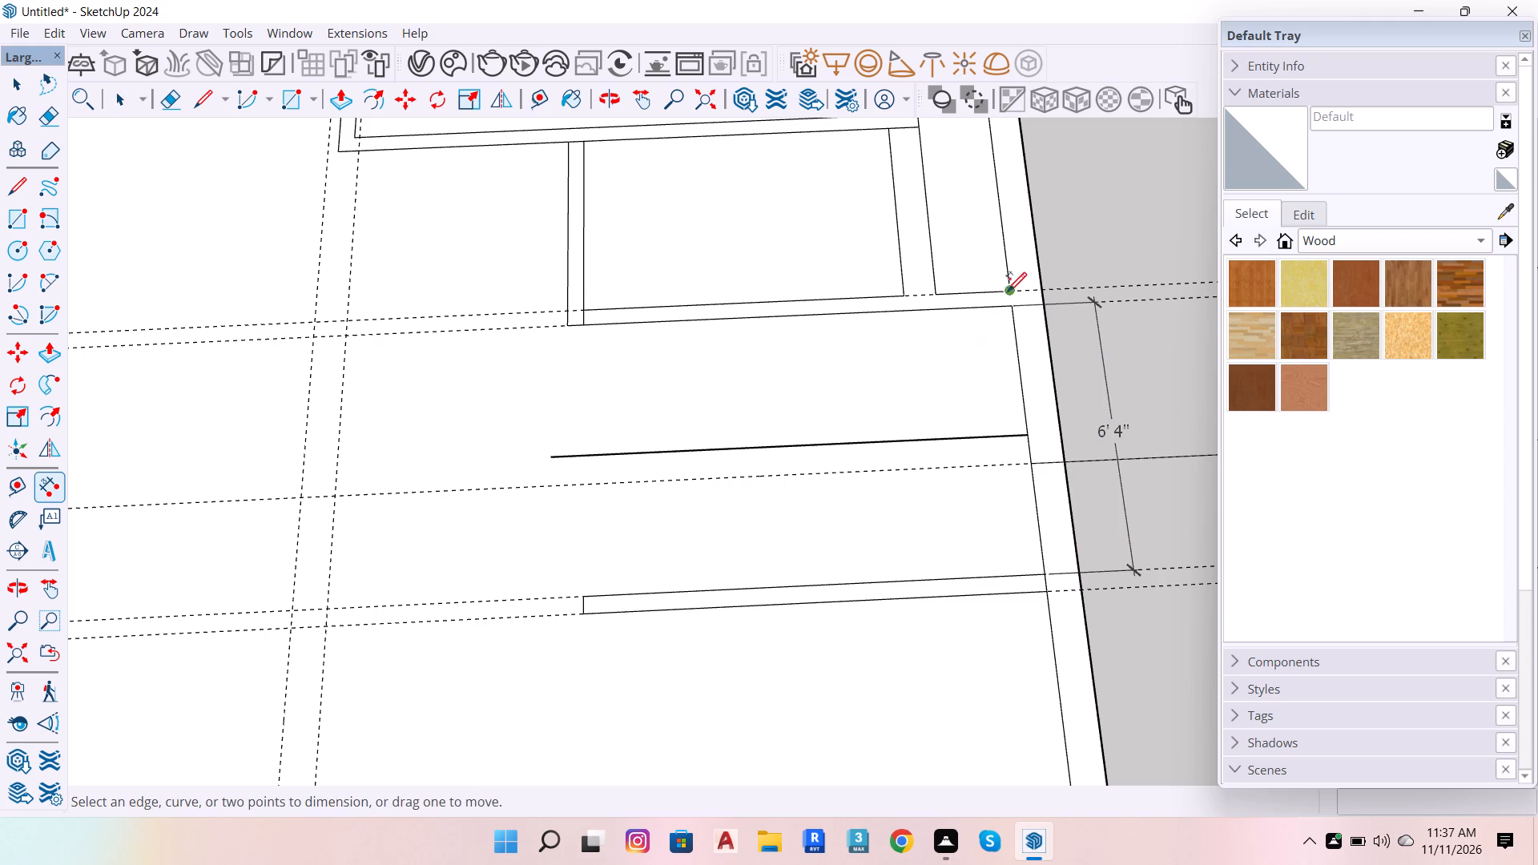
{"action": "left_click", "coordinate": [1009, 310]}
{"action": "left_click", "coordinate": [1025, 430]}
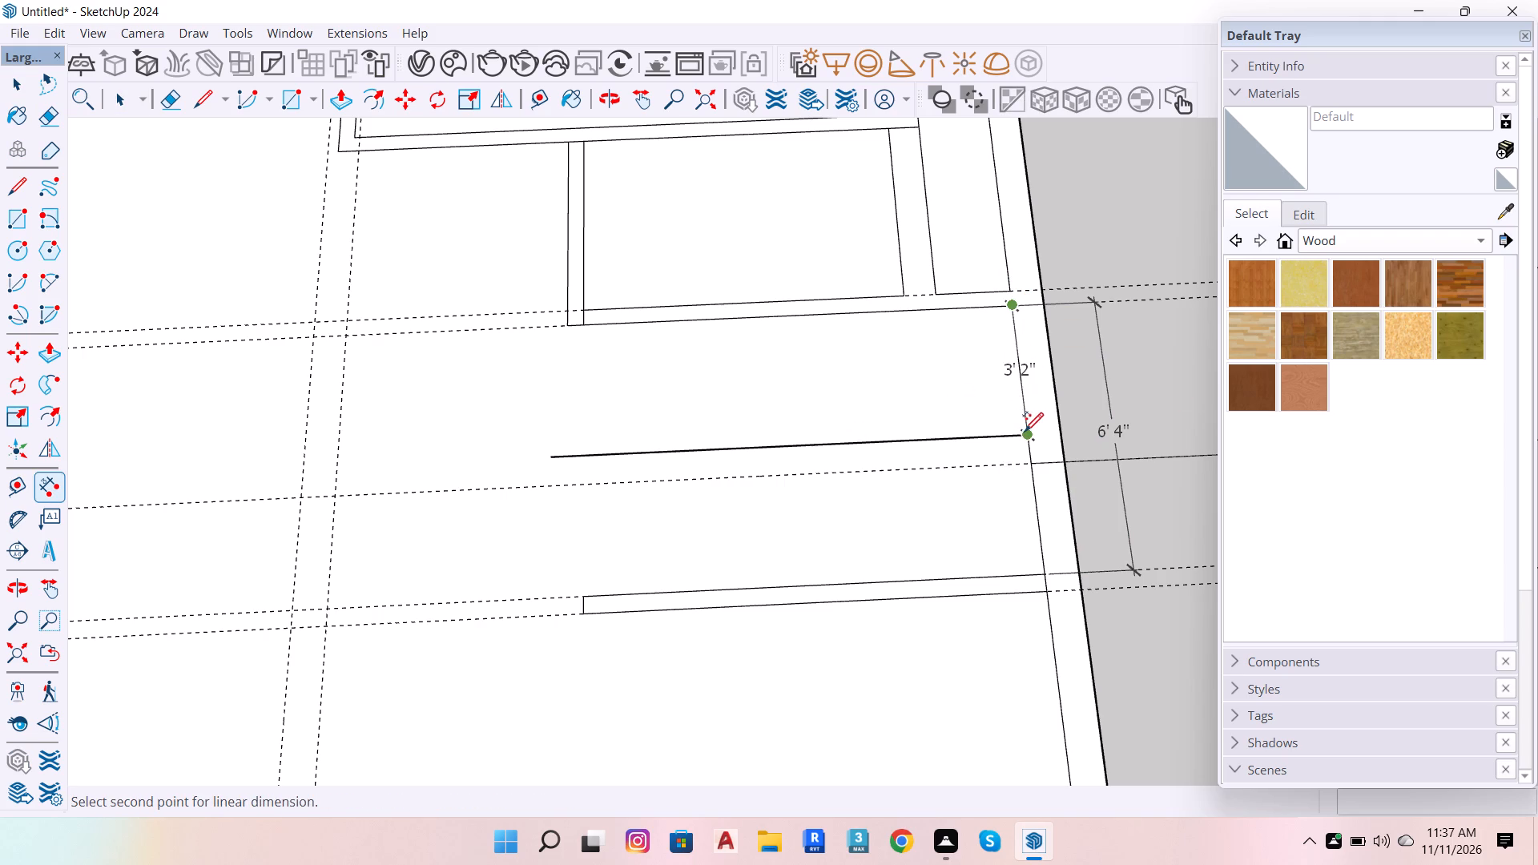
{"action": "left_click", "coordinate": [1075, 409]}
{"action": "left_click", "coordinate": [1029, 434]}
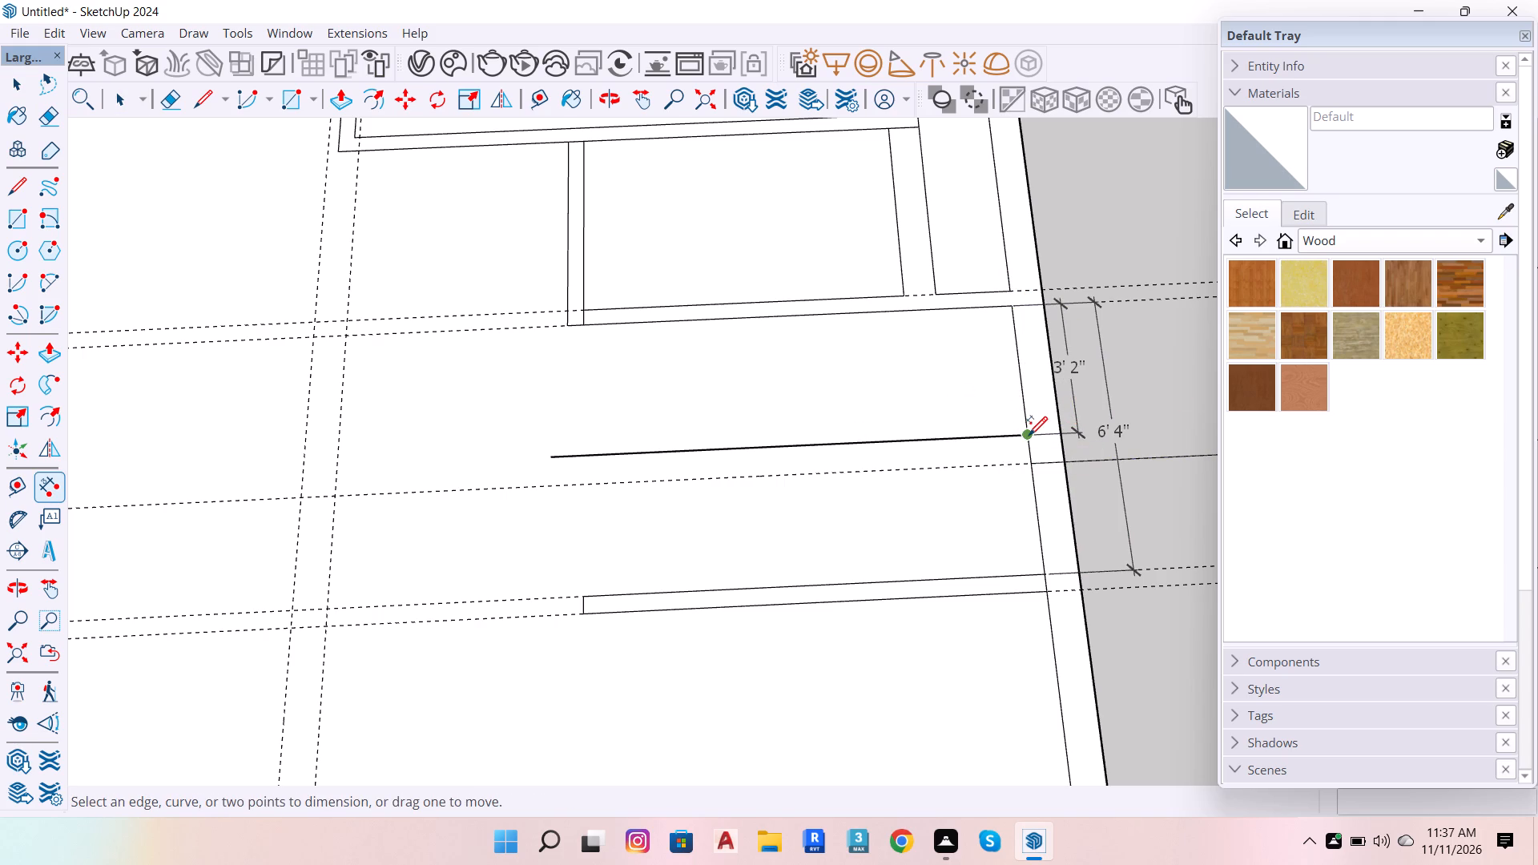
{"action": "left_click", "coordinate": [1046, 571]}
{"action": "left_click", "coordinate": [1101, 549]}
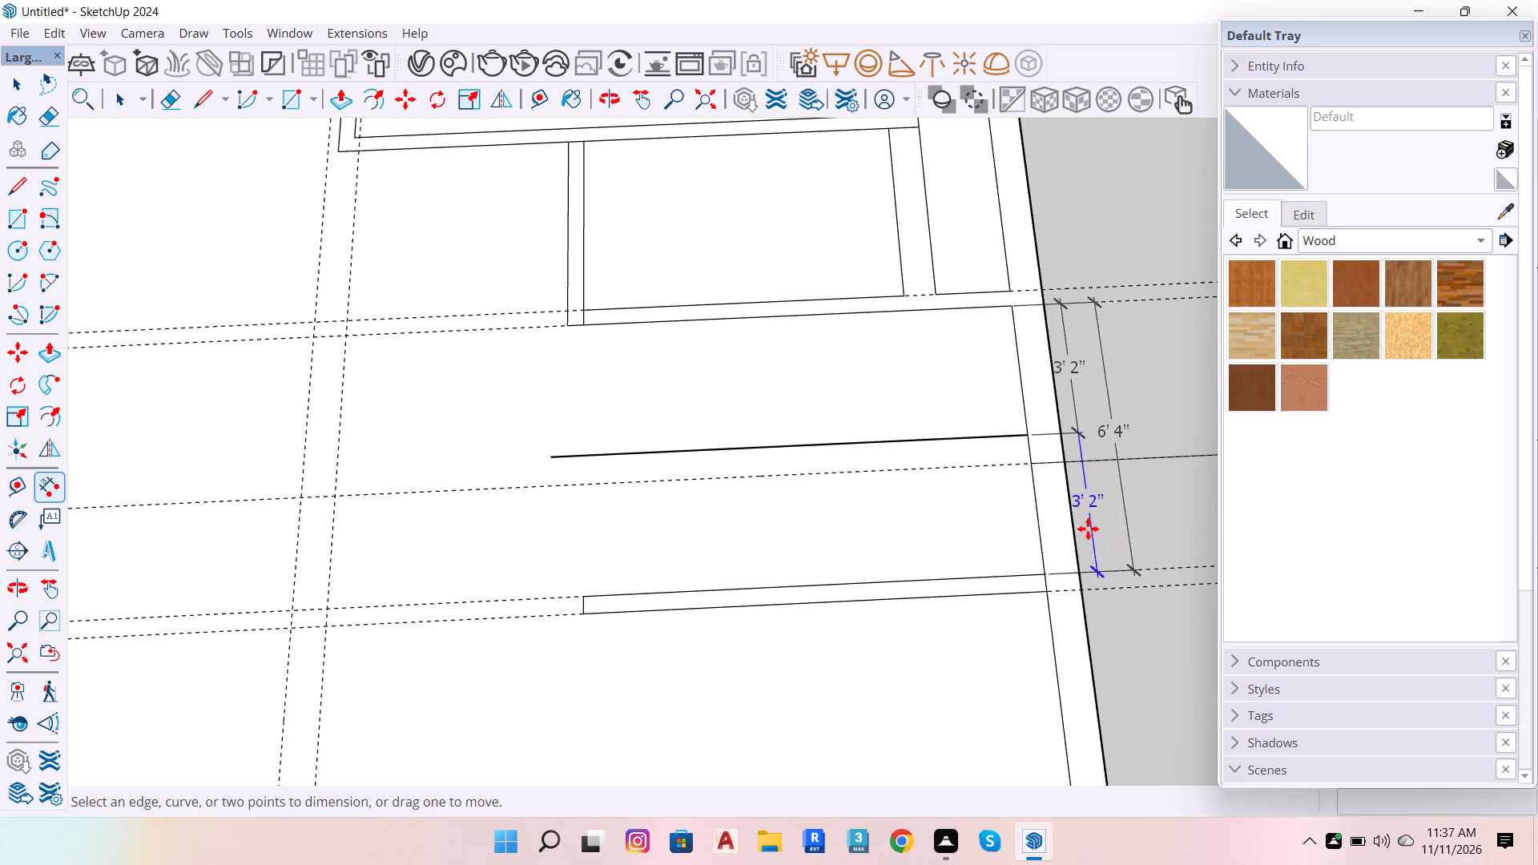
{"action": "key", "text": "space"}
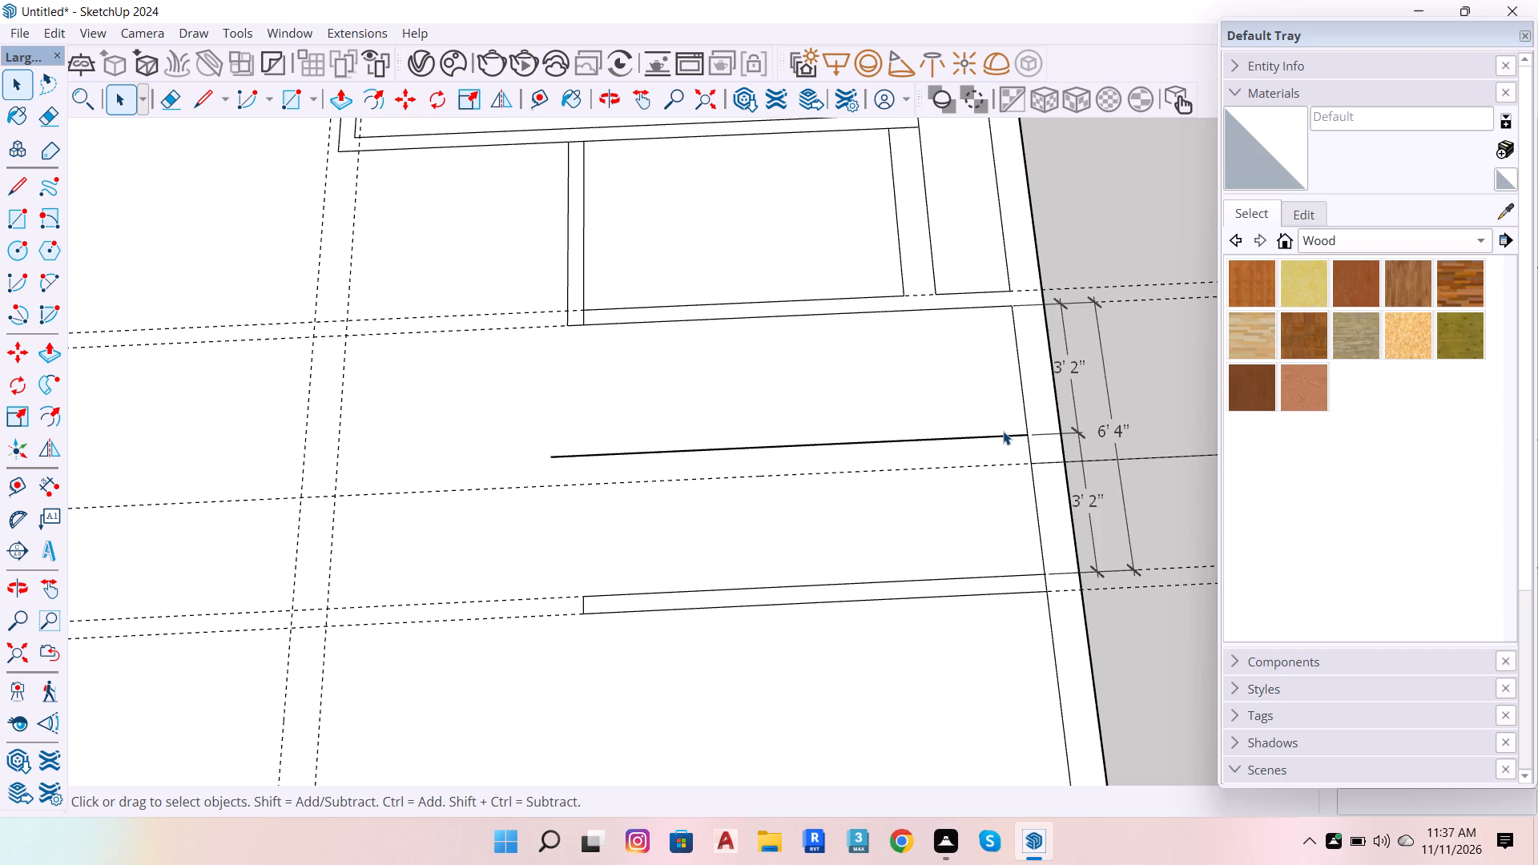
Place two guides parallel to the centre line, one 2" below it and one 2" above it.
{"action": "key", "text": "t"}
{"action": "left_click", "coordinate": [953, 436]}
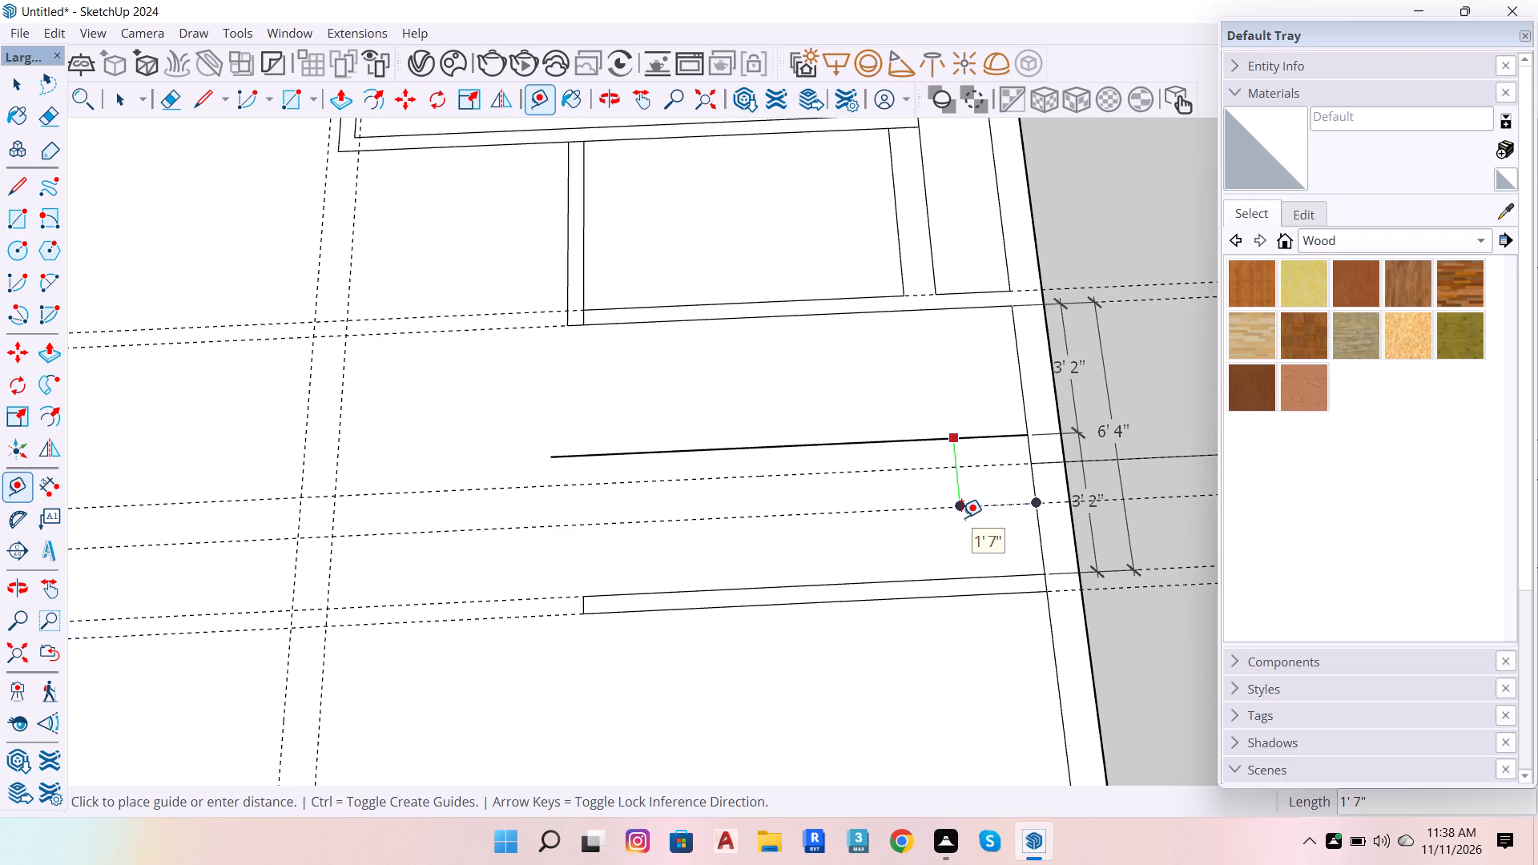
{"action": "key", "text": "2"}
{"action": "key", "text": "Return"}
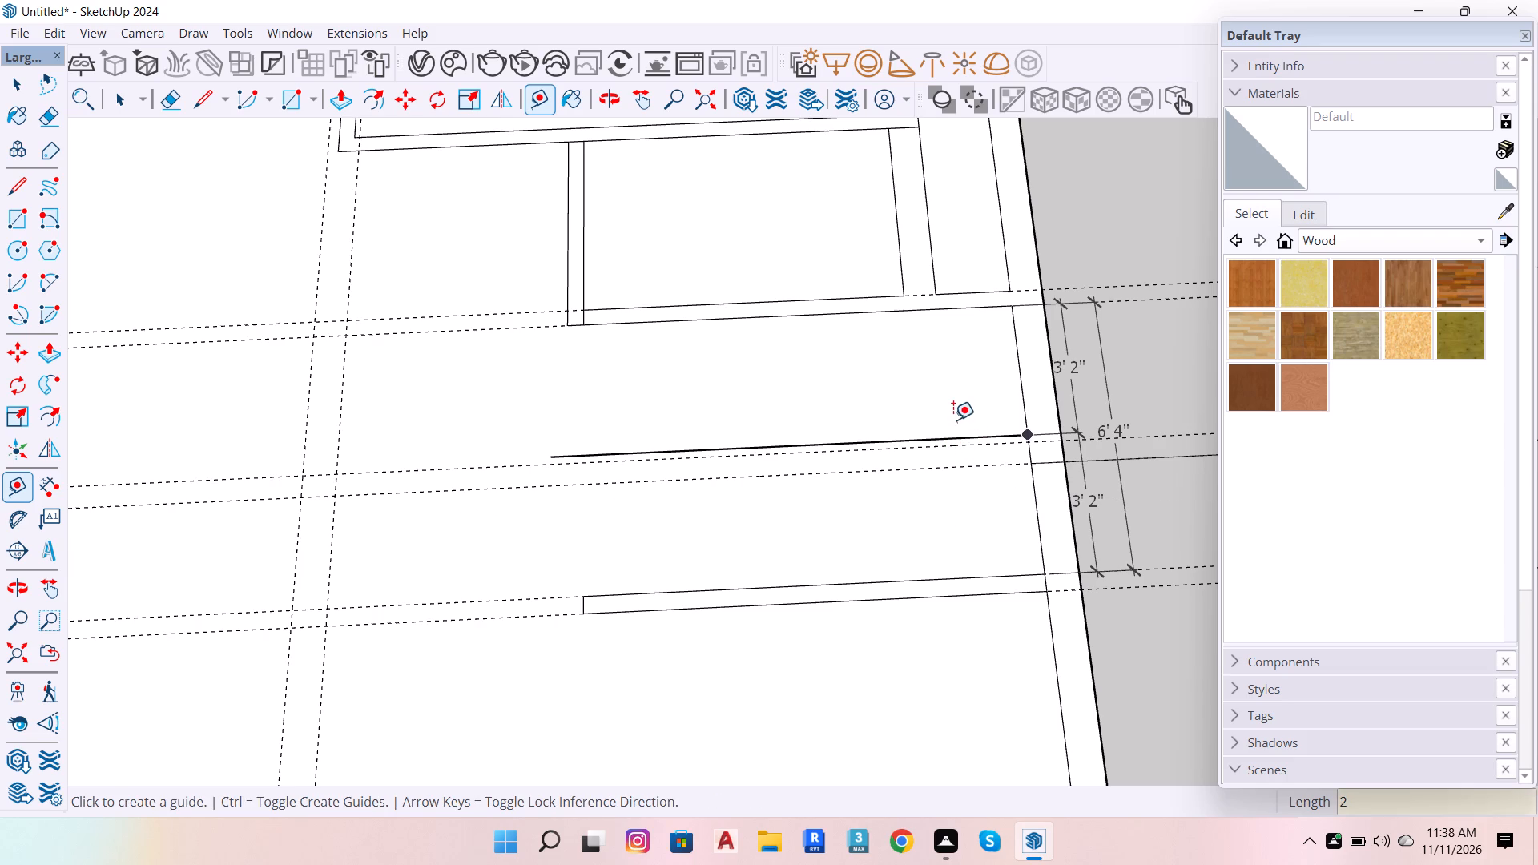
{"action": "scroll", "coordinate": [855, 437], "scroll_direction": "up", "scroll_amount": 5}
{"action": "left_click", "coordinate": [835, 444]}
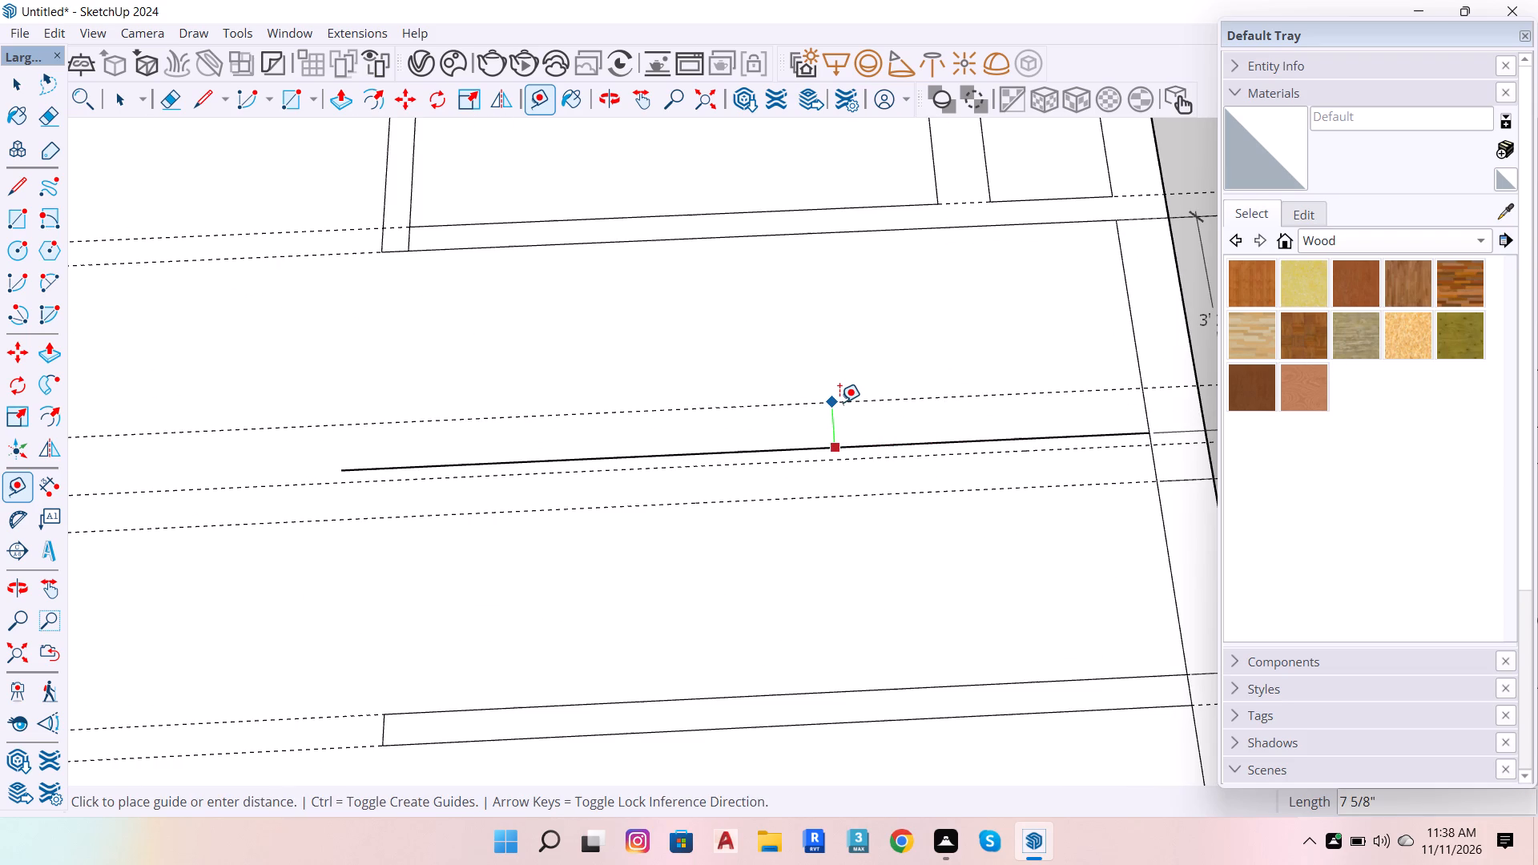
{"action": "key", "text": "2"}
{"action": "key", "text": "Return"}
{"action": "key", "text": "space"}
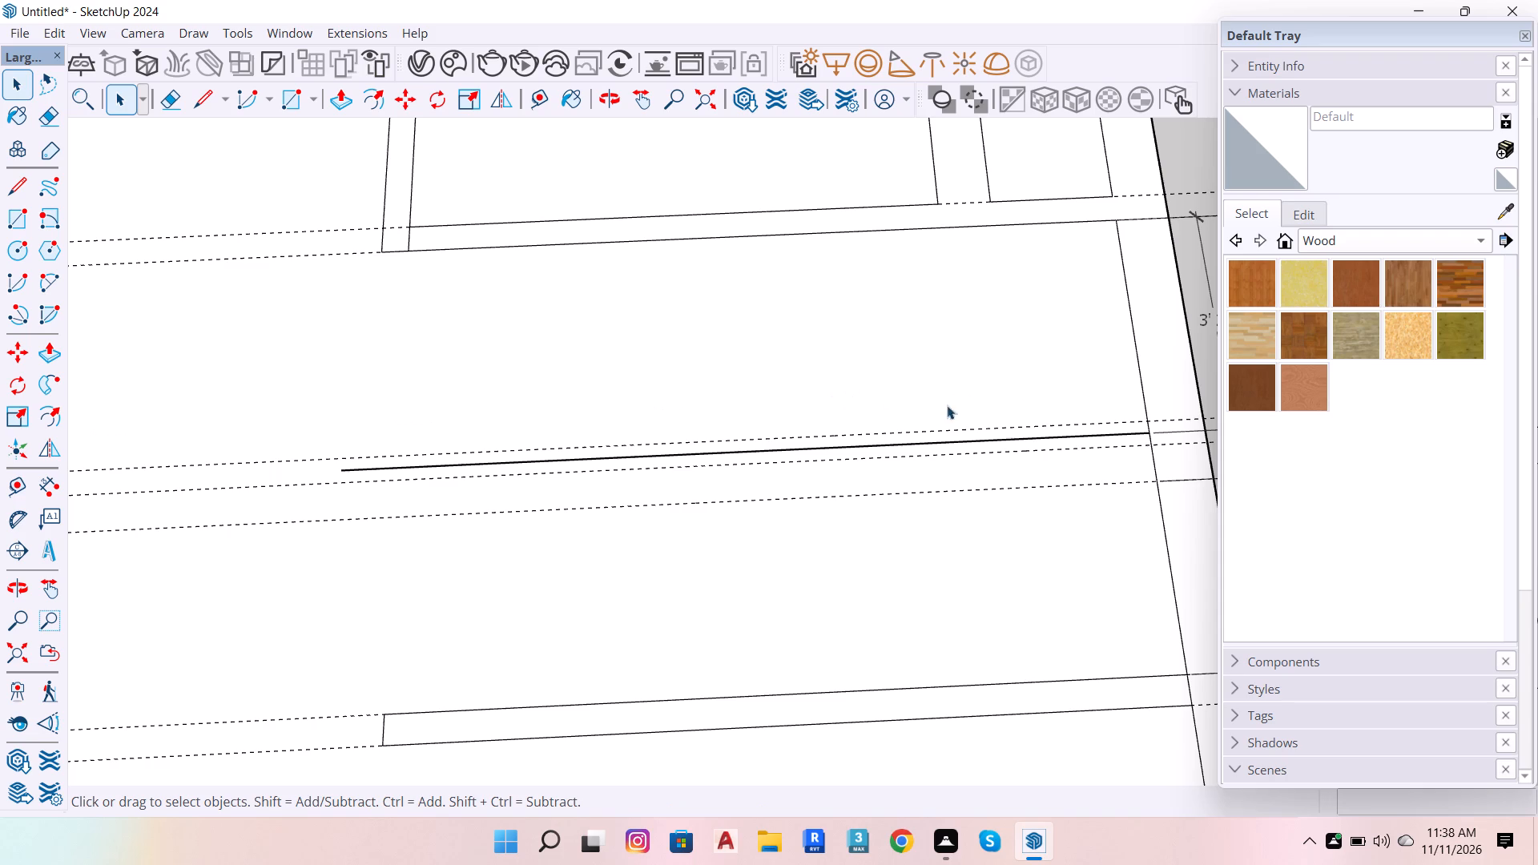
Outline the divider wall with lines along the two guides, closing its free end with a 4" line.
{"action": "key", "text": "l"}
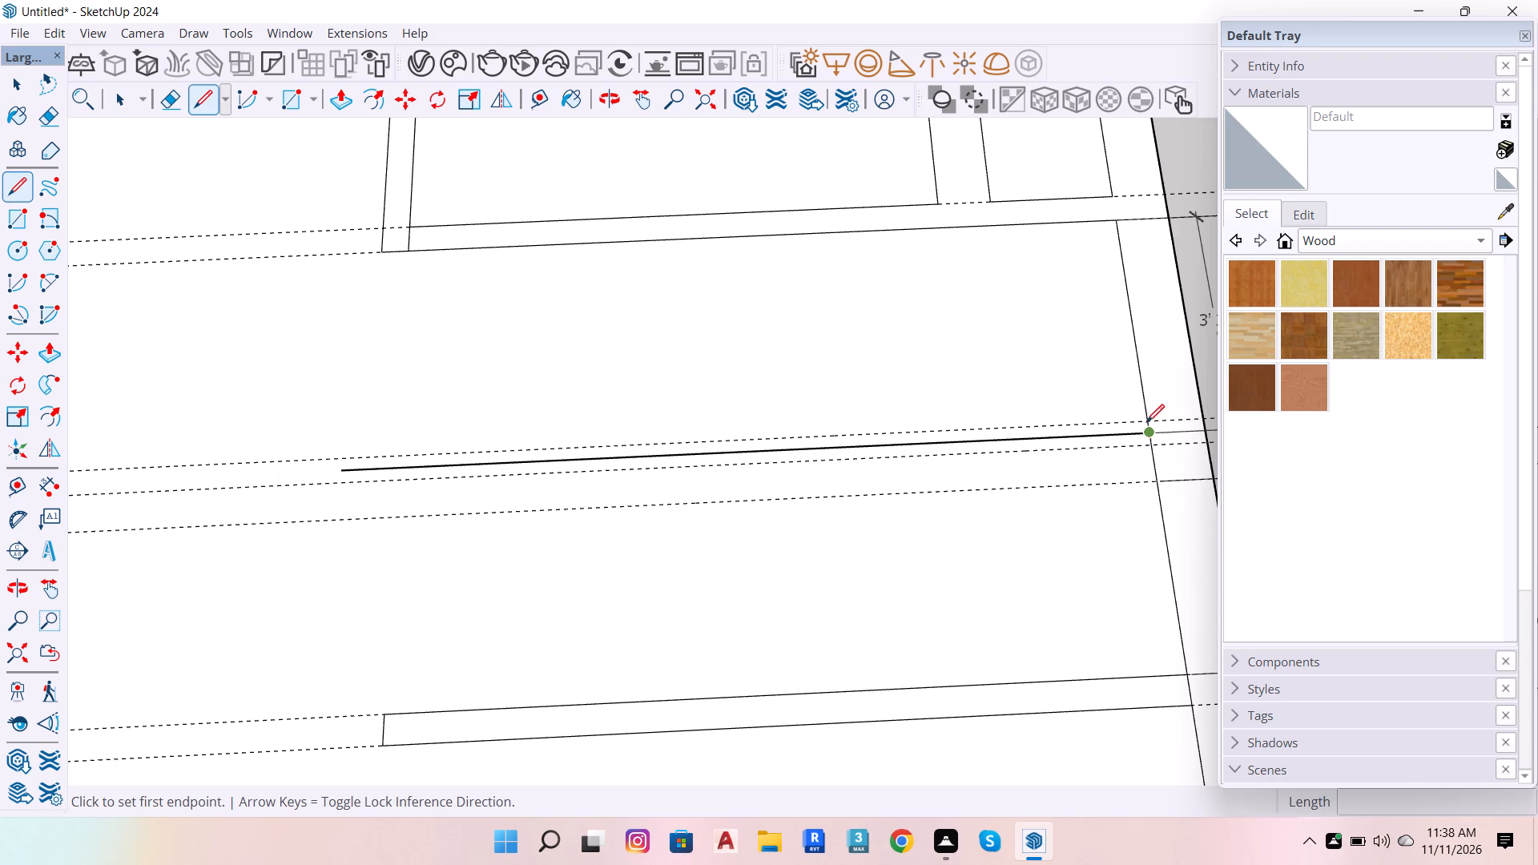
{"action": "left_click", "coordinate": [1148, 420]}
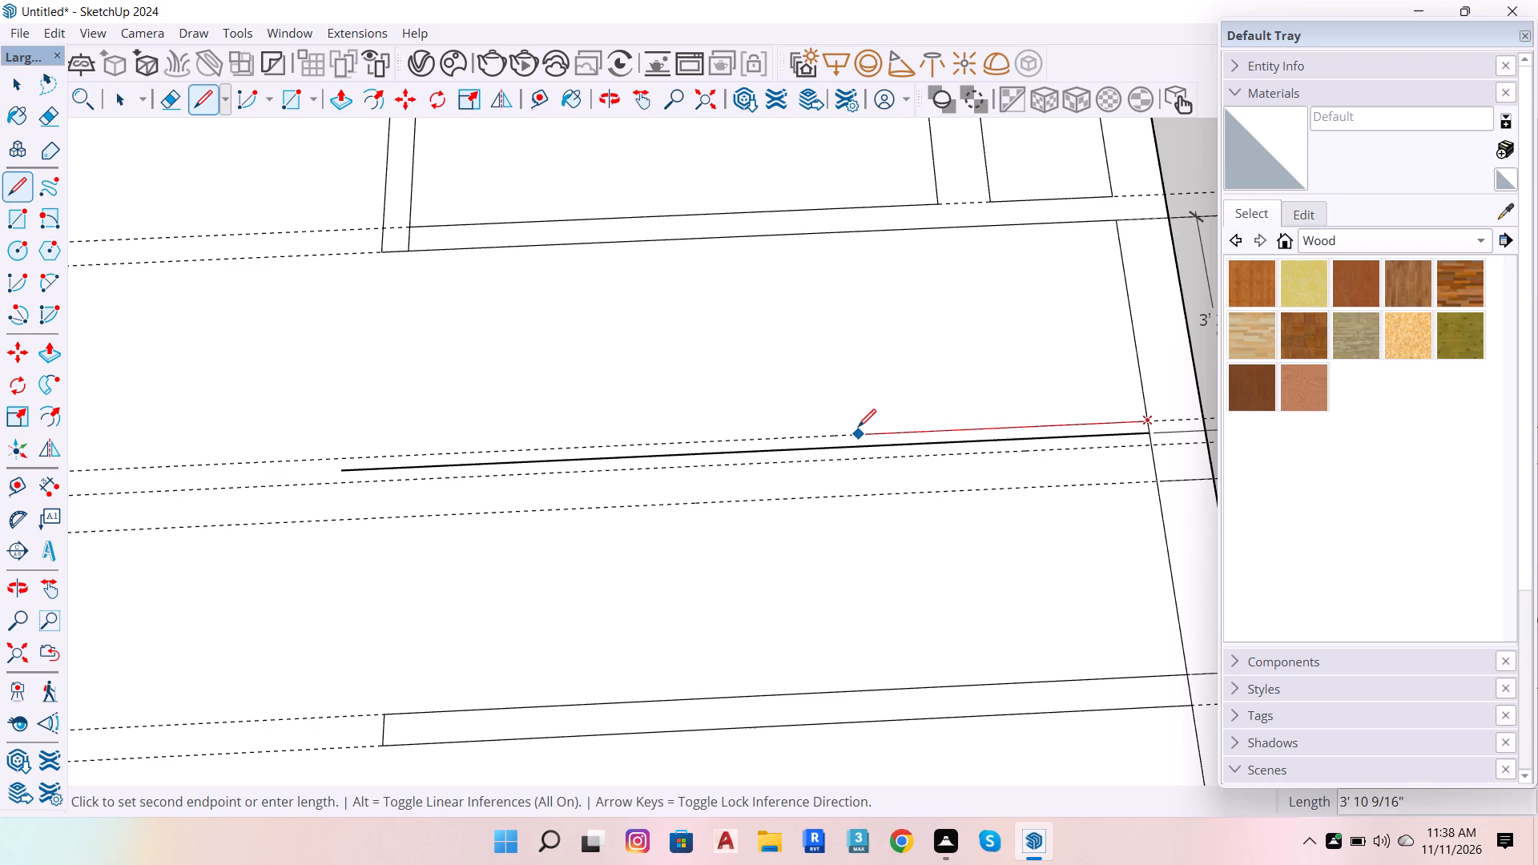
{"action": "key", "text": "Right"}
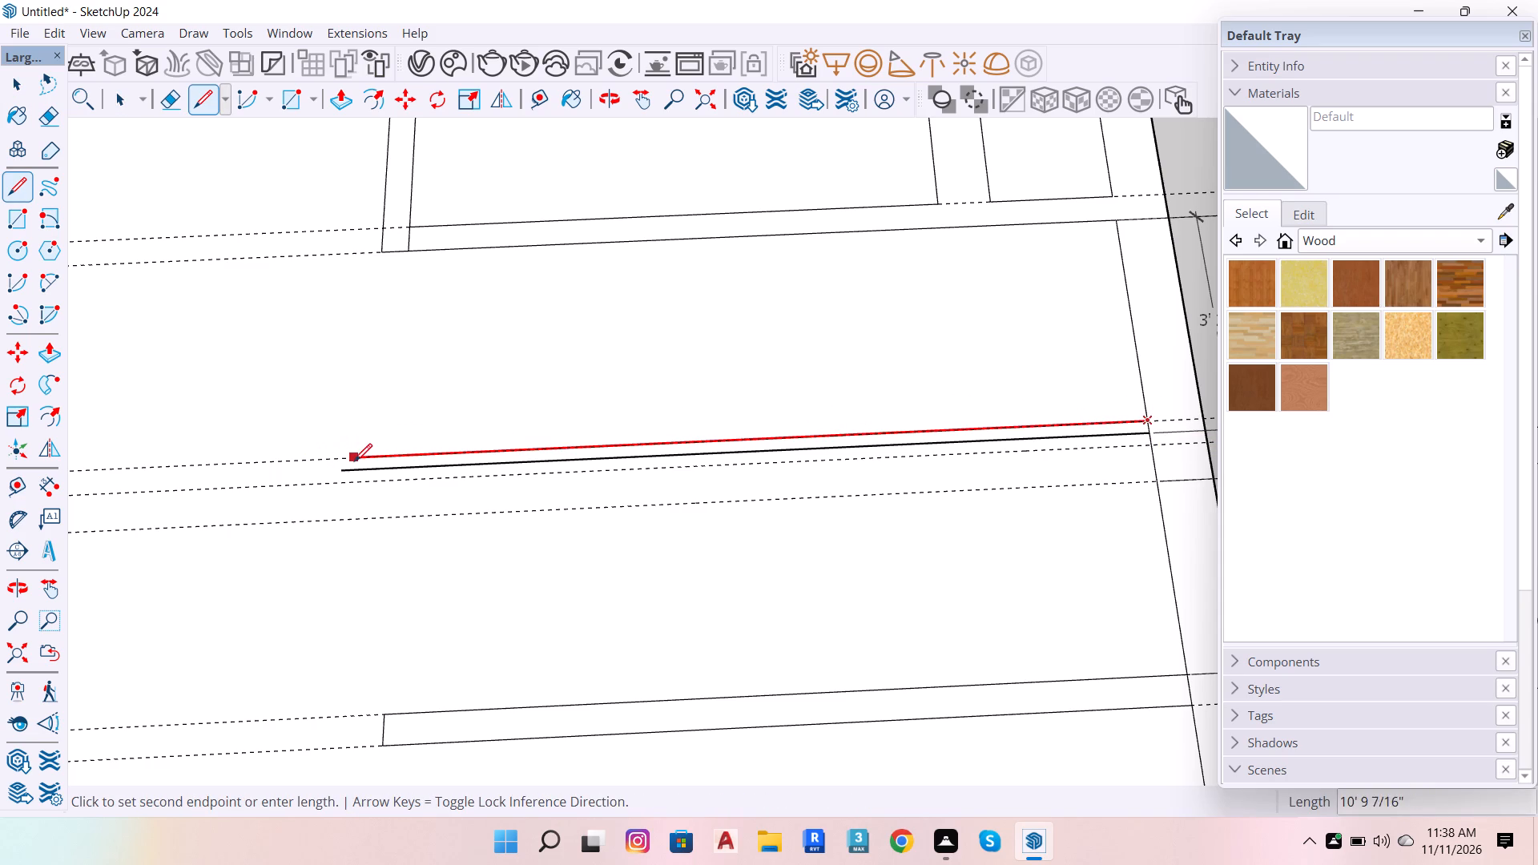
{"action": "left_click", "coordinate": [339, 472]}
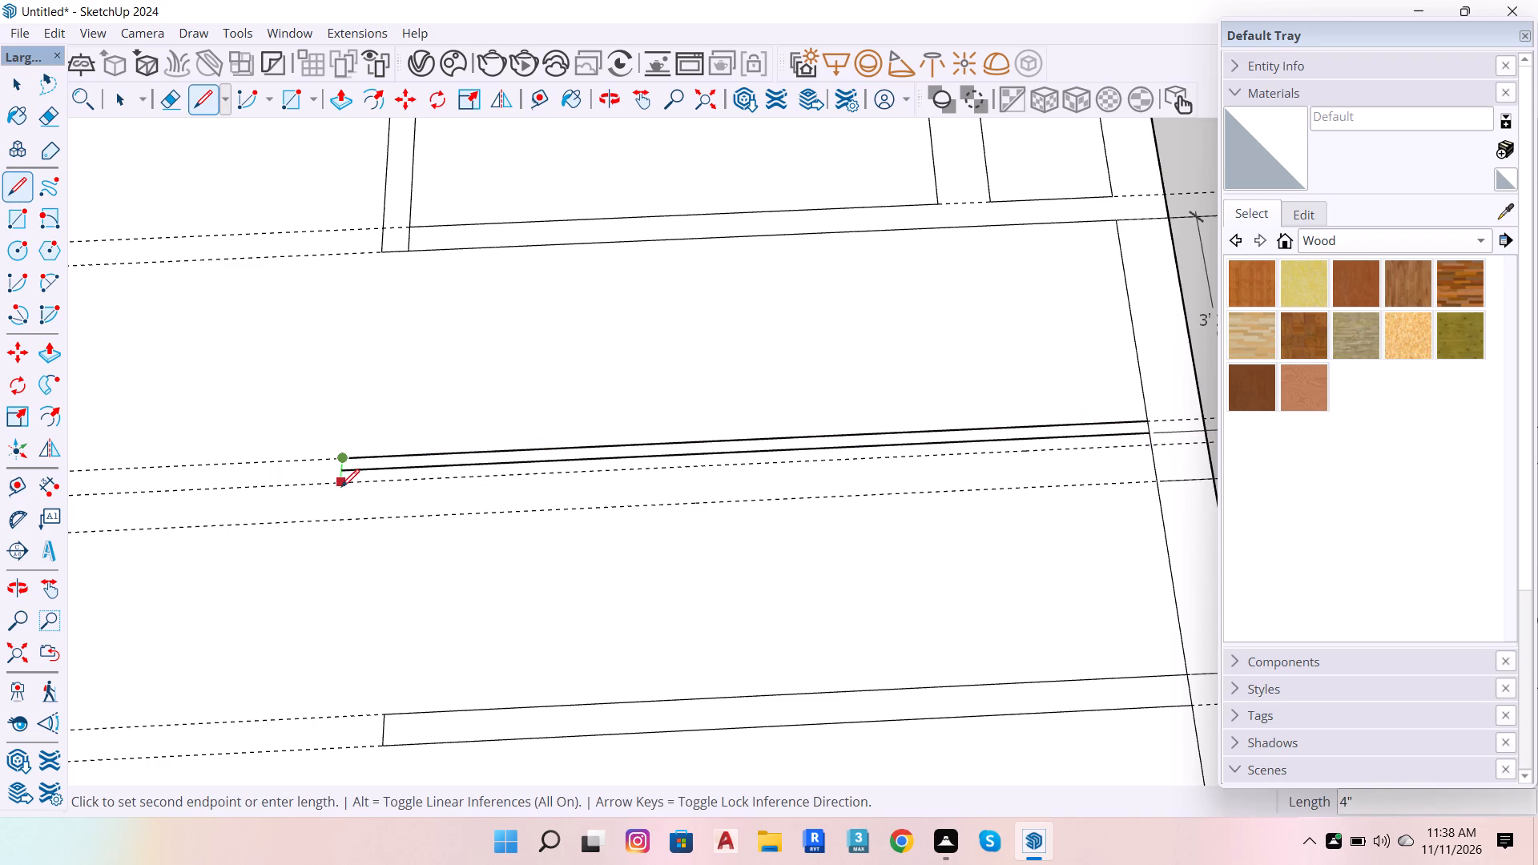
{"action": "left_click", "coordinate": [341, 487]}
{"action": "left_click", "coordinate": [1148, 448]}
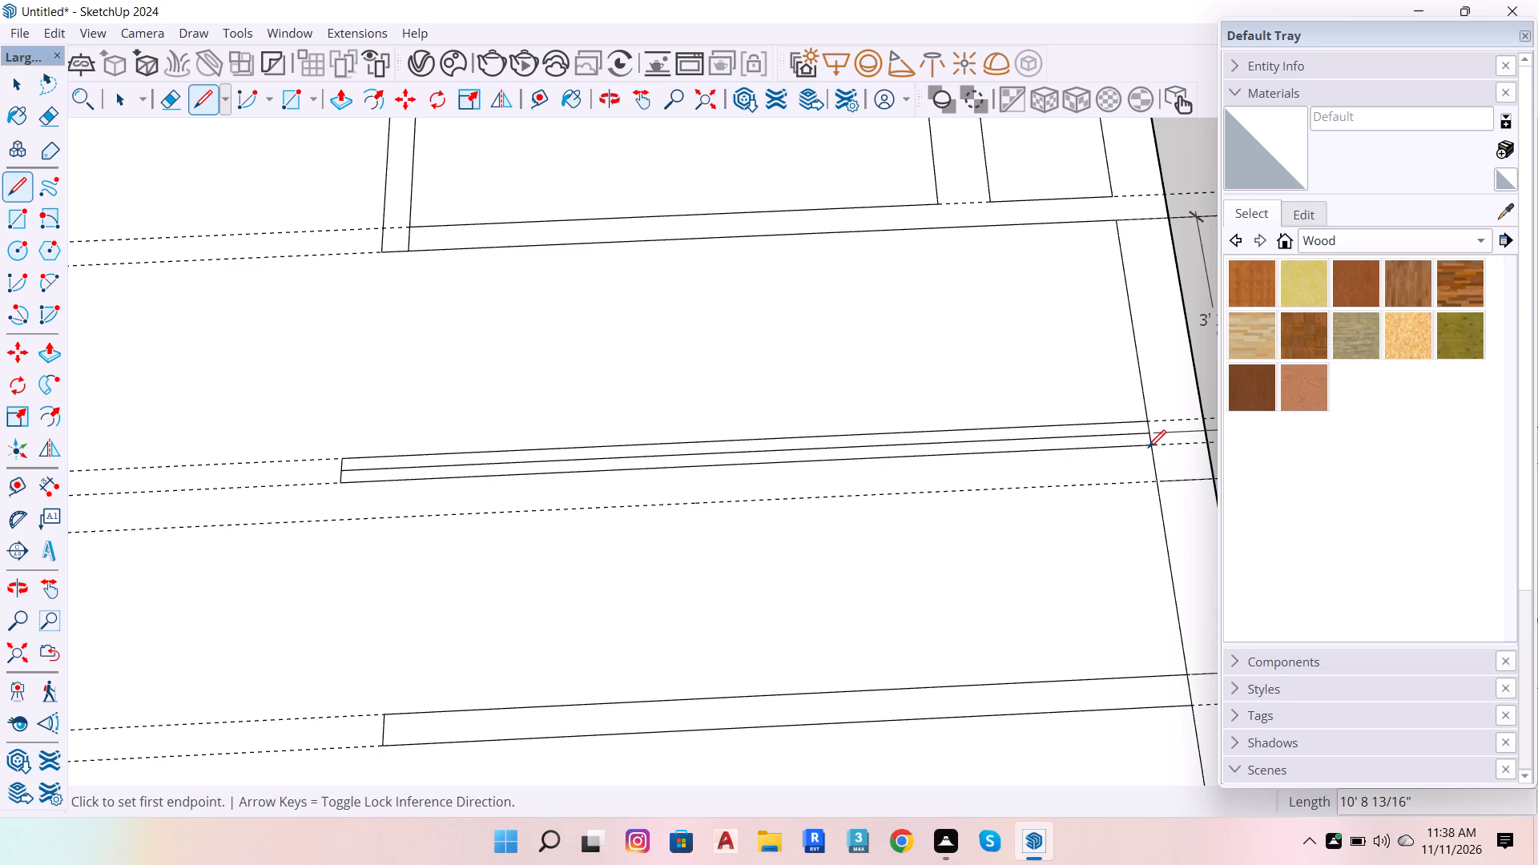
{"action": "key", "text": "space"}
Erase the divider's centre line and the outer wall's inner-face line across the divider's junction.
{"action": "key", "text": "e"}
{"action": "scroll", "coordinate": [1156, 423], "scroll_direction": "up", "scroll_amount": 6}
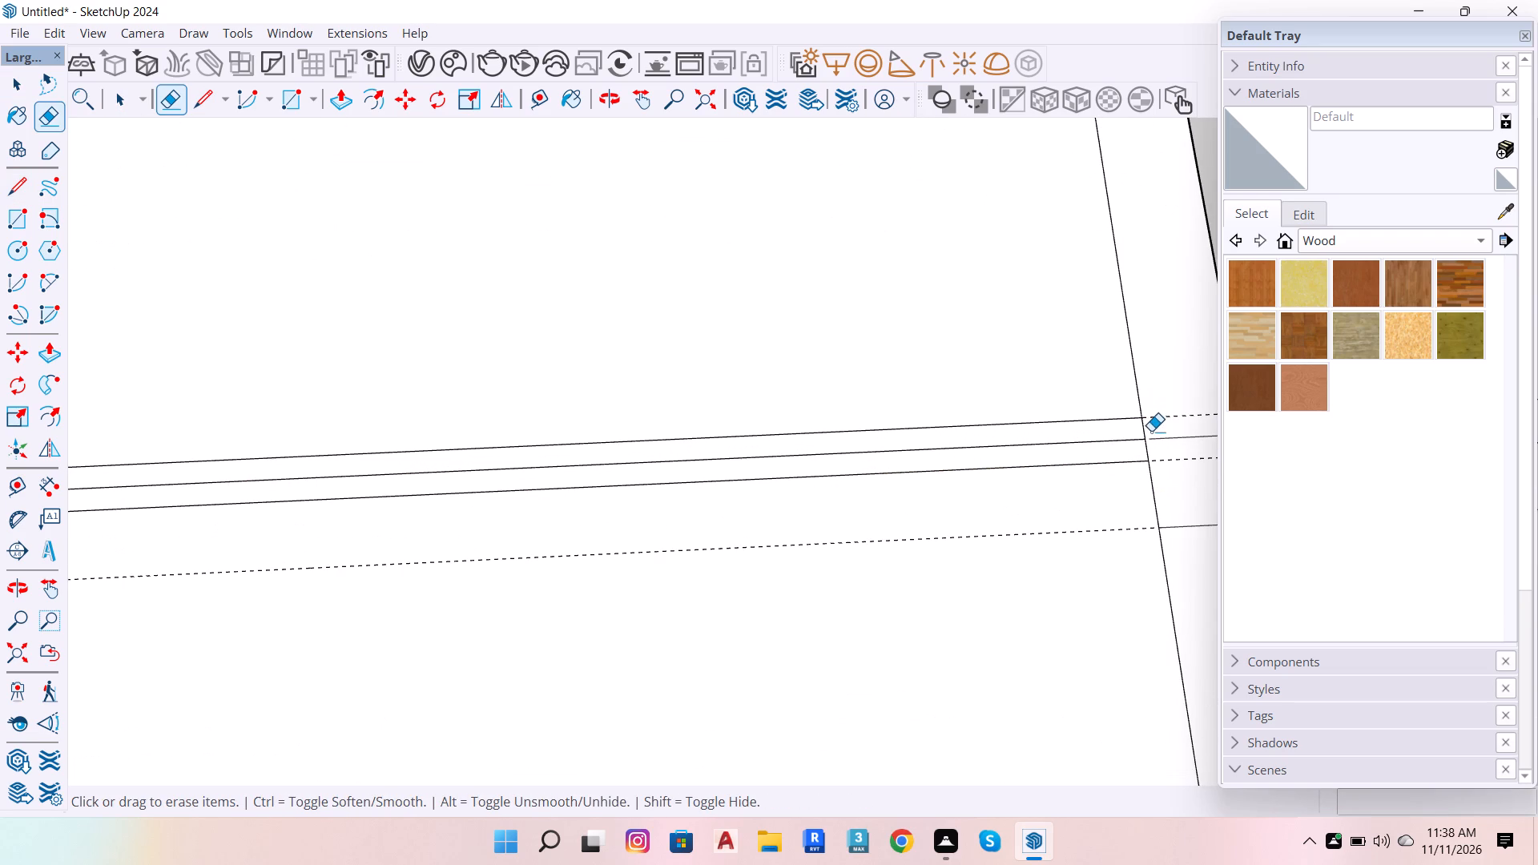
{"action": "left_click_drag", "start_coordinate": [1151, 431], "coordinate": [1152, 445]}
{"action": "scroll", "coordinate": [1158, 446], "scroll_direction": "down", "scroll_amount": 13}
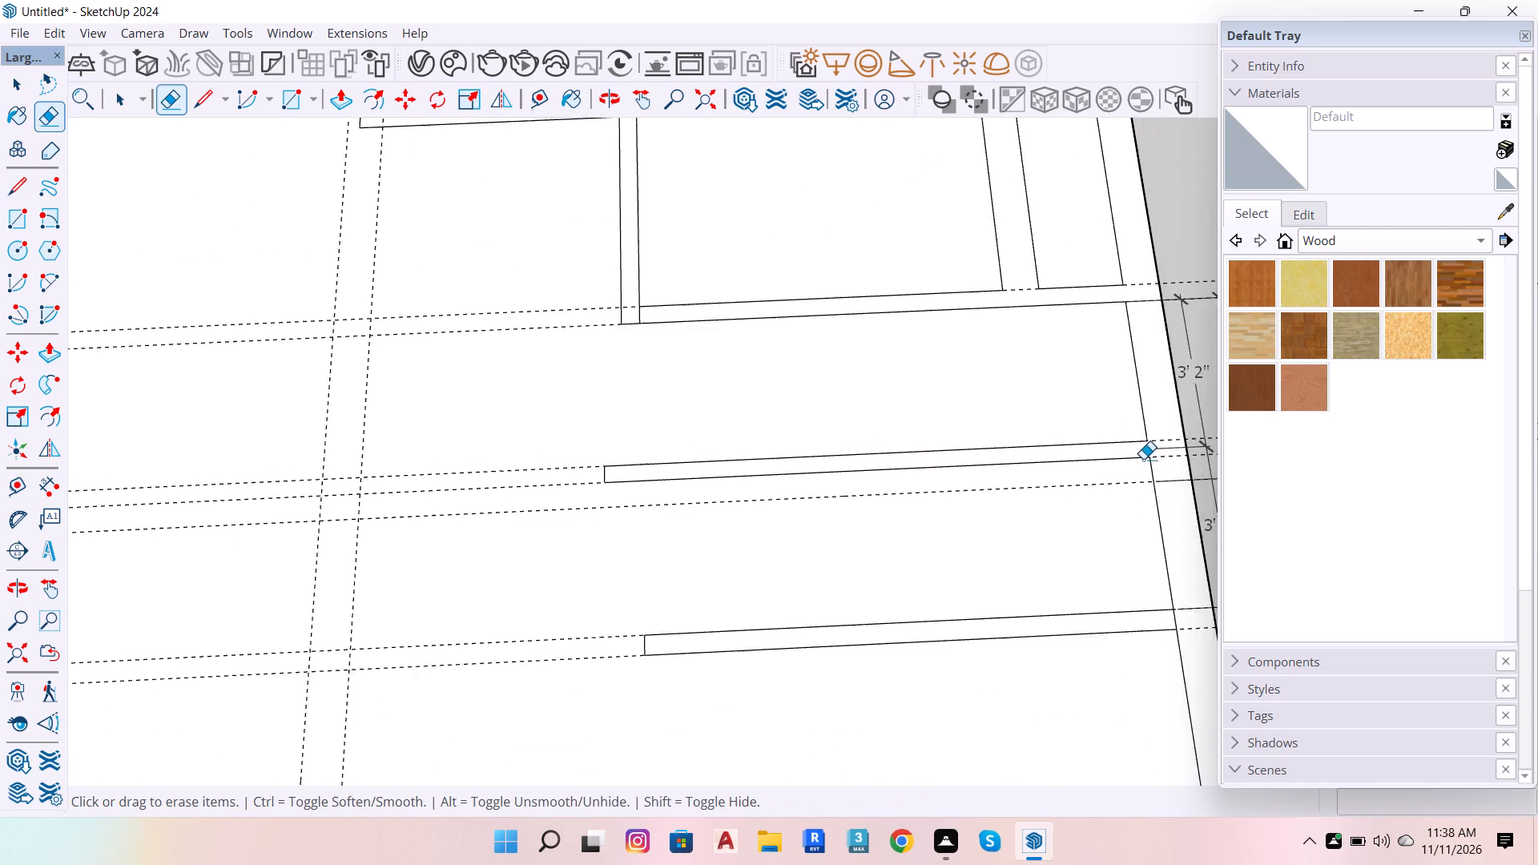
Erase the guides running along the divider and along the lower crosswise wall.
{"action": "scroll", "coordinate": [607, 489], "scroll_direction": "up", "scroll_amount": 5}
{"action": "left_click_drag", "start_coordinate": [632, 453], "coordinate": [638, 480]}
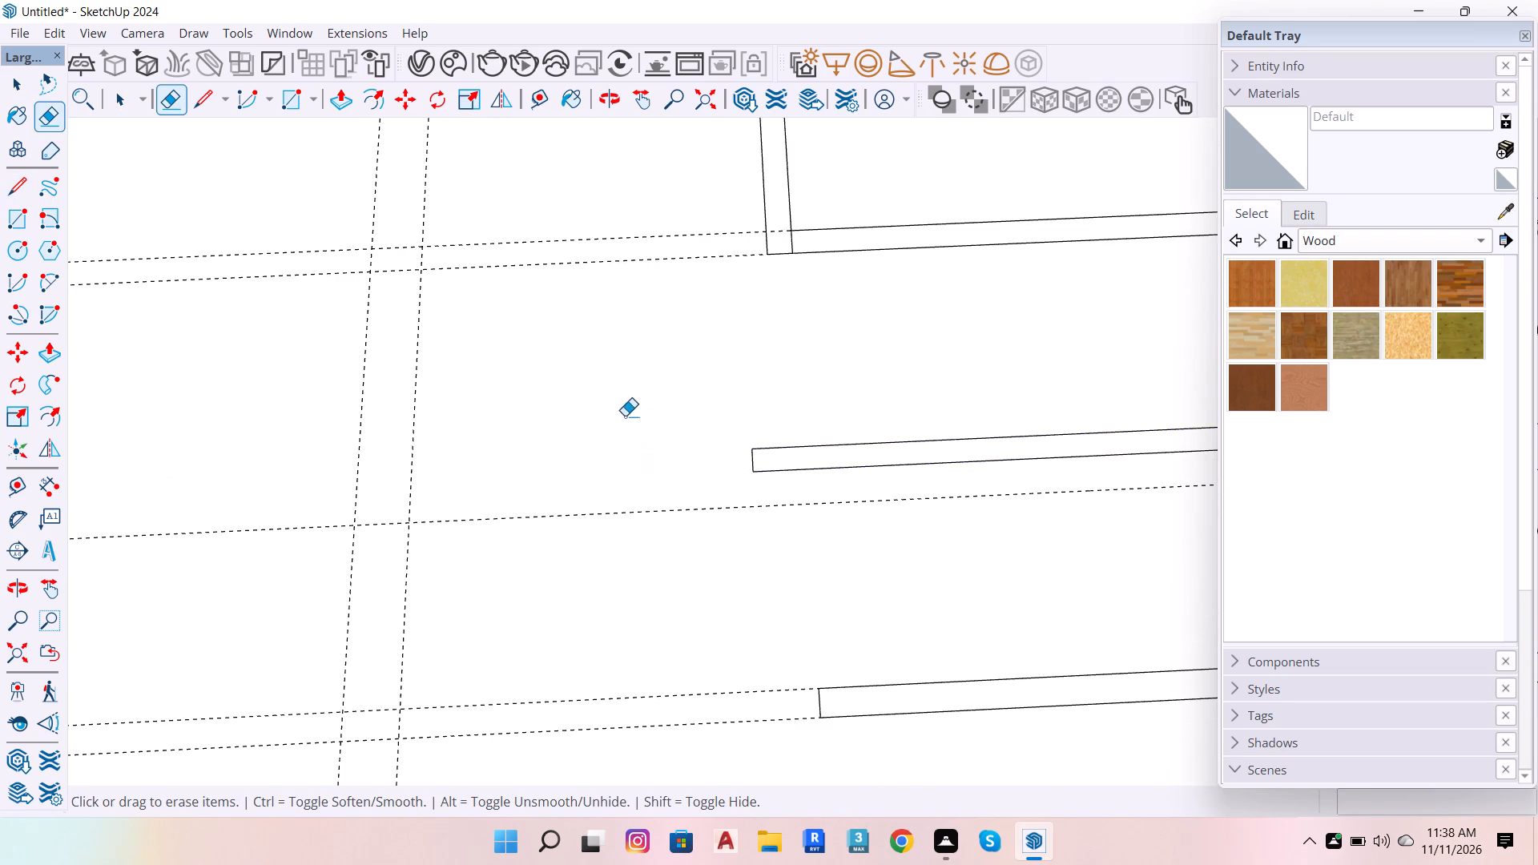
{"action": "scroll", "coordinate": [611, 412], "scroll_direction": "down", "scroll_amount": 7}
{"action": "left_click_drag", "start_coordinate": [659, 530], "coordinate": [659, 580]}
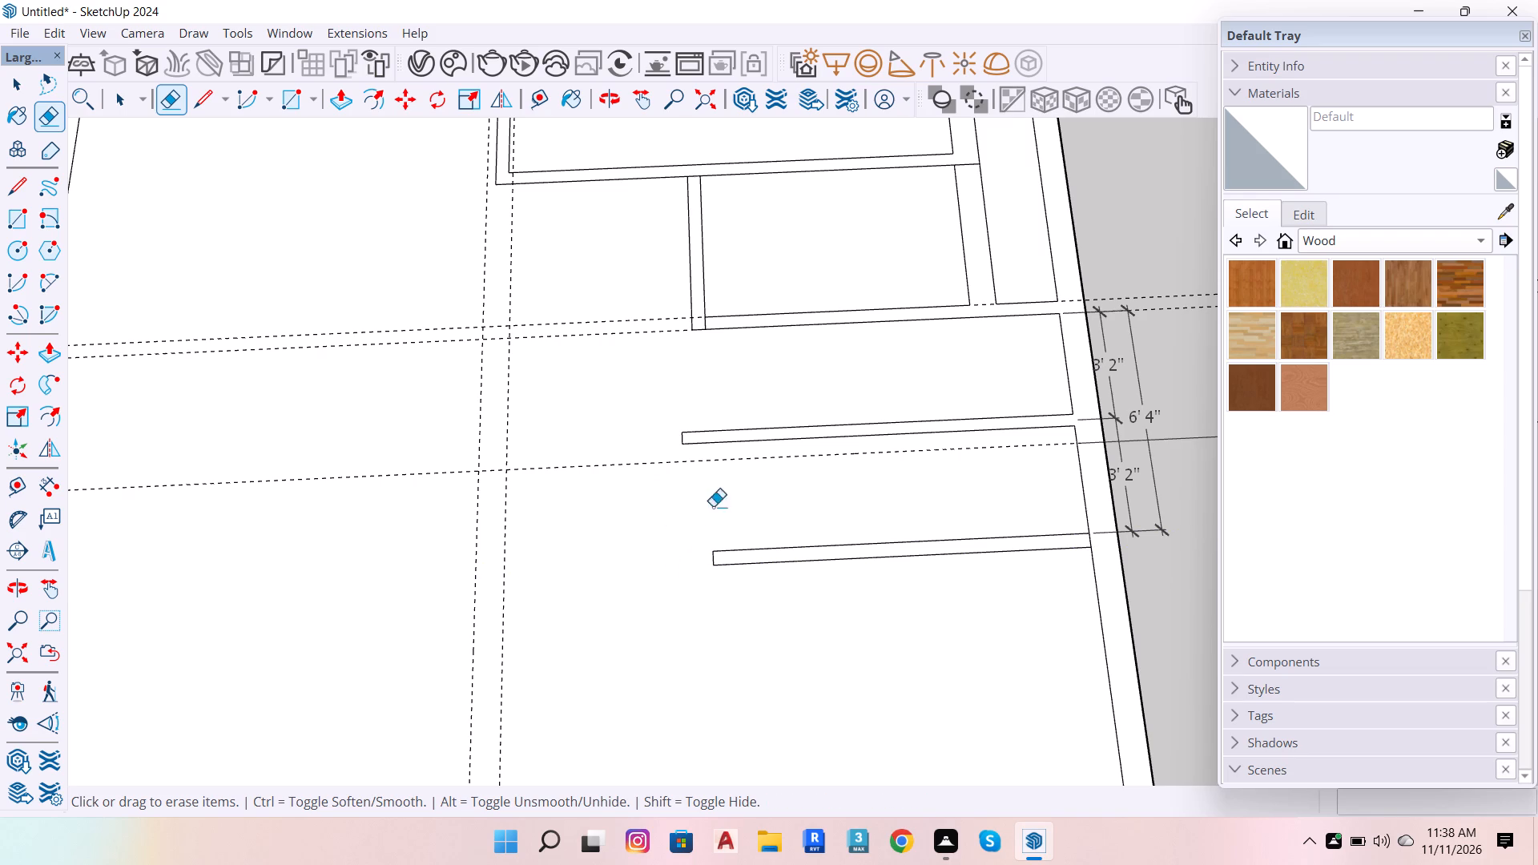
Erase the outer wall's inner-face line where the lower crosswise wall meets it.
{"action": "scroll", "coordinate": [628, 497], "scroll_direction": "down", "scroll_amount": 4}
{"action": "scroll", "coordinate": [974, 495], "scroll_direction": "up", "scroll_amount": 4}
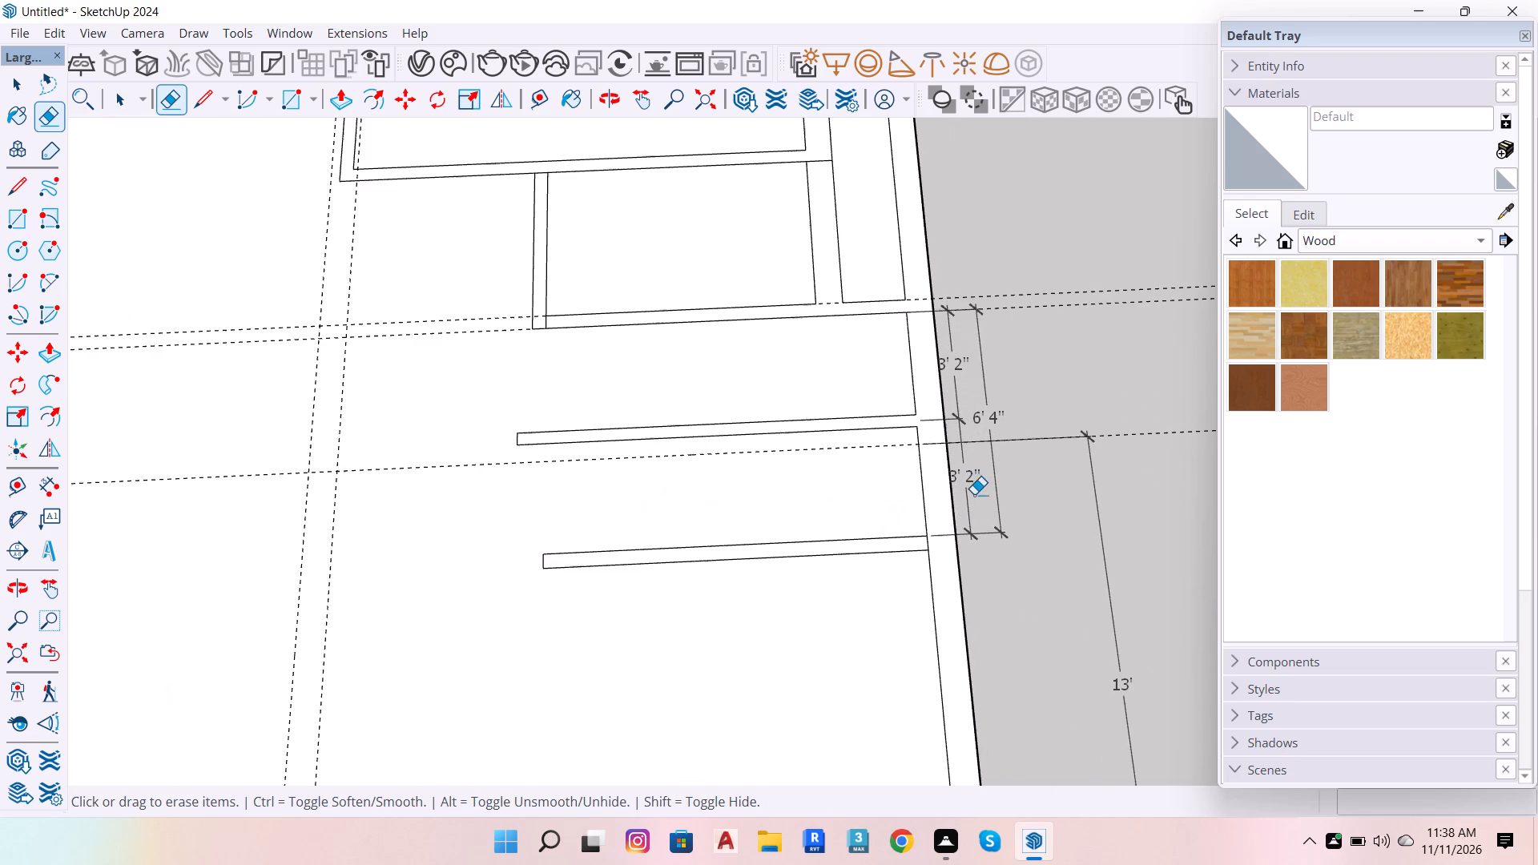
{"action": "scroll", "coordinate": [933, 544], "scroll_direction": "up", "scroll_amount": 7}
{"action": "left_click_drag", "start_coordinate": [928, 538], "coordinate": [908, 537]}
{"action": "scroll", "coordinate": [932, 529], "scroll_direction": "down", "scroll_amount": 3}
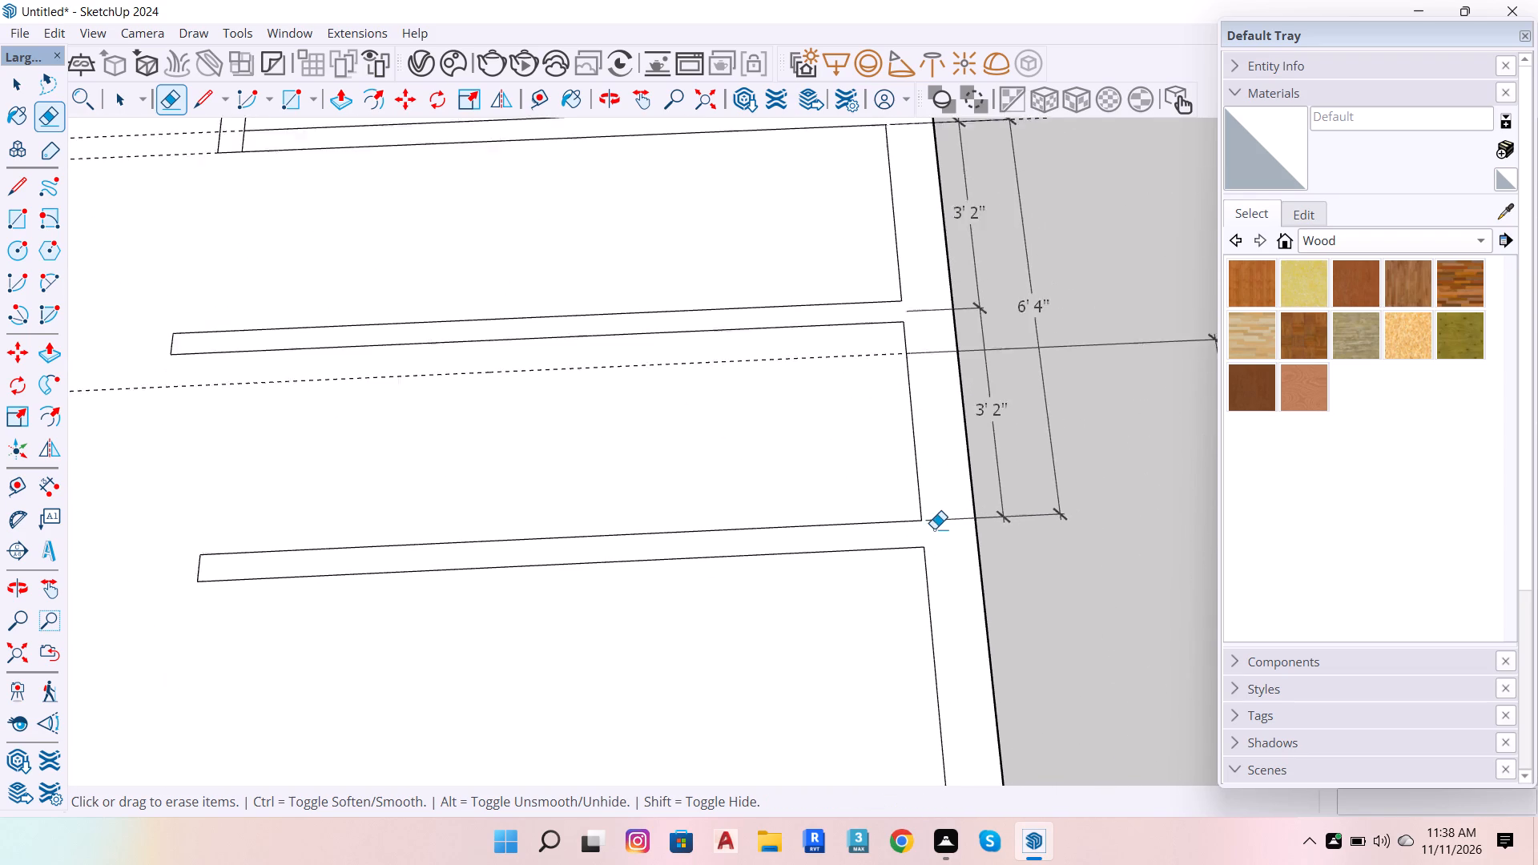
Erase the 13' dimension and the two 3' 2" dimensions beside the right outer wall.
{"action": "scroll", "coordinate": [934, 529], "scroll_direction": "down", "scroll_amount": 3}
{"action": "scroll", "coordinate": [968, 422], "scroll_direction": "down", "scroll_amount": 6}
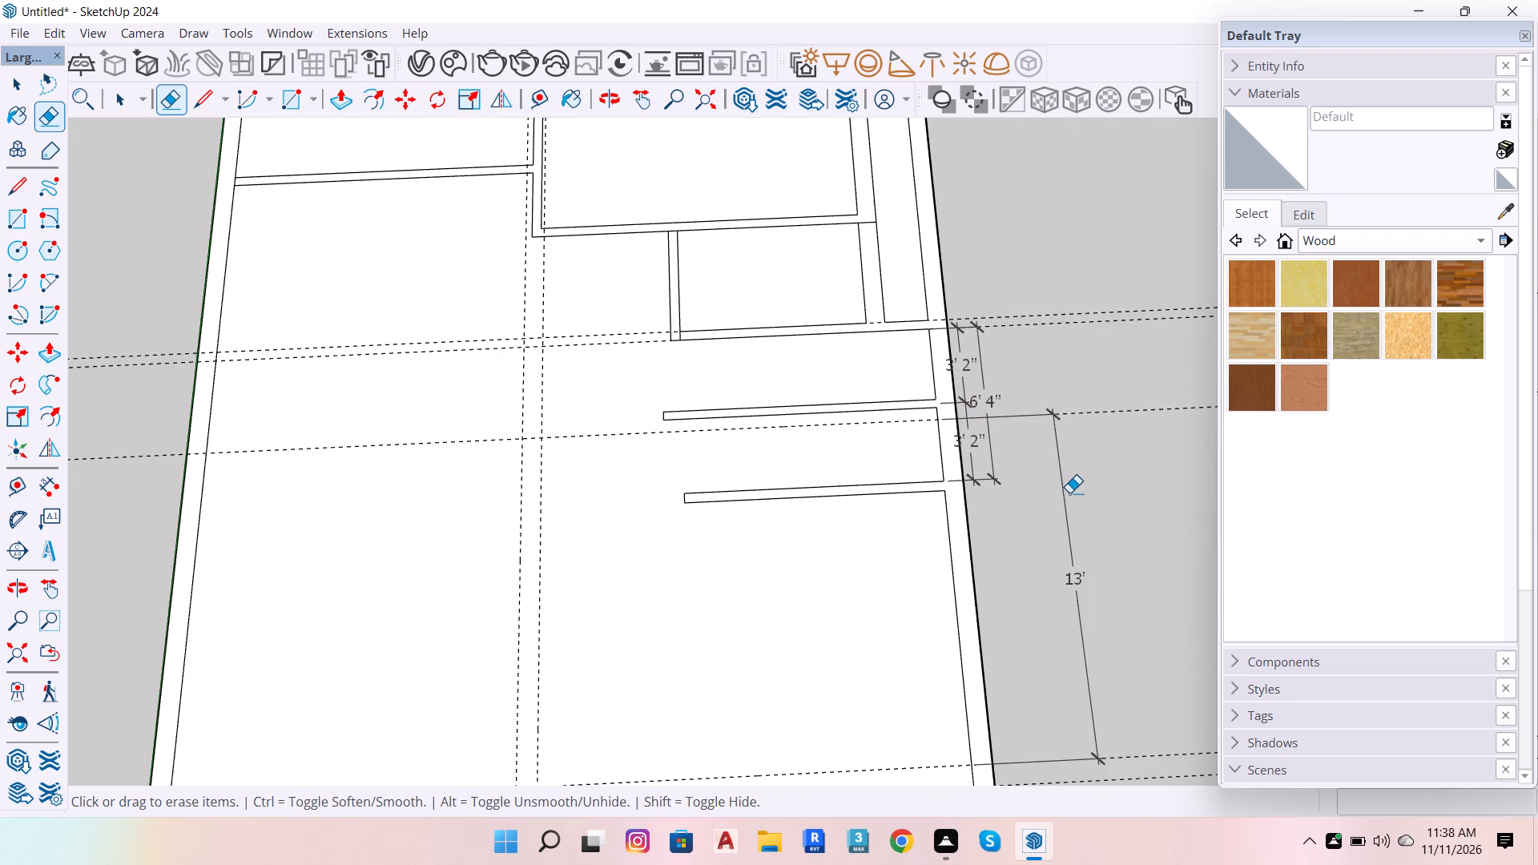
{"action": "left_click_drag", "start_coordinate": [1069, 493], "coordinate": [1052, 494]}
{"action": "scroll", "coordinate": [976, 437], "scroll_direction": "up", "scroll_amount": 5}
{"action": "left_click_drag", "start_coordinate": [960, 449], "coordinate": [960, 449]}
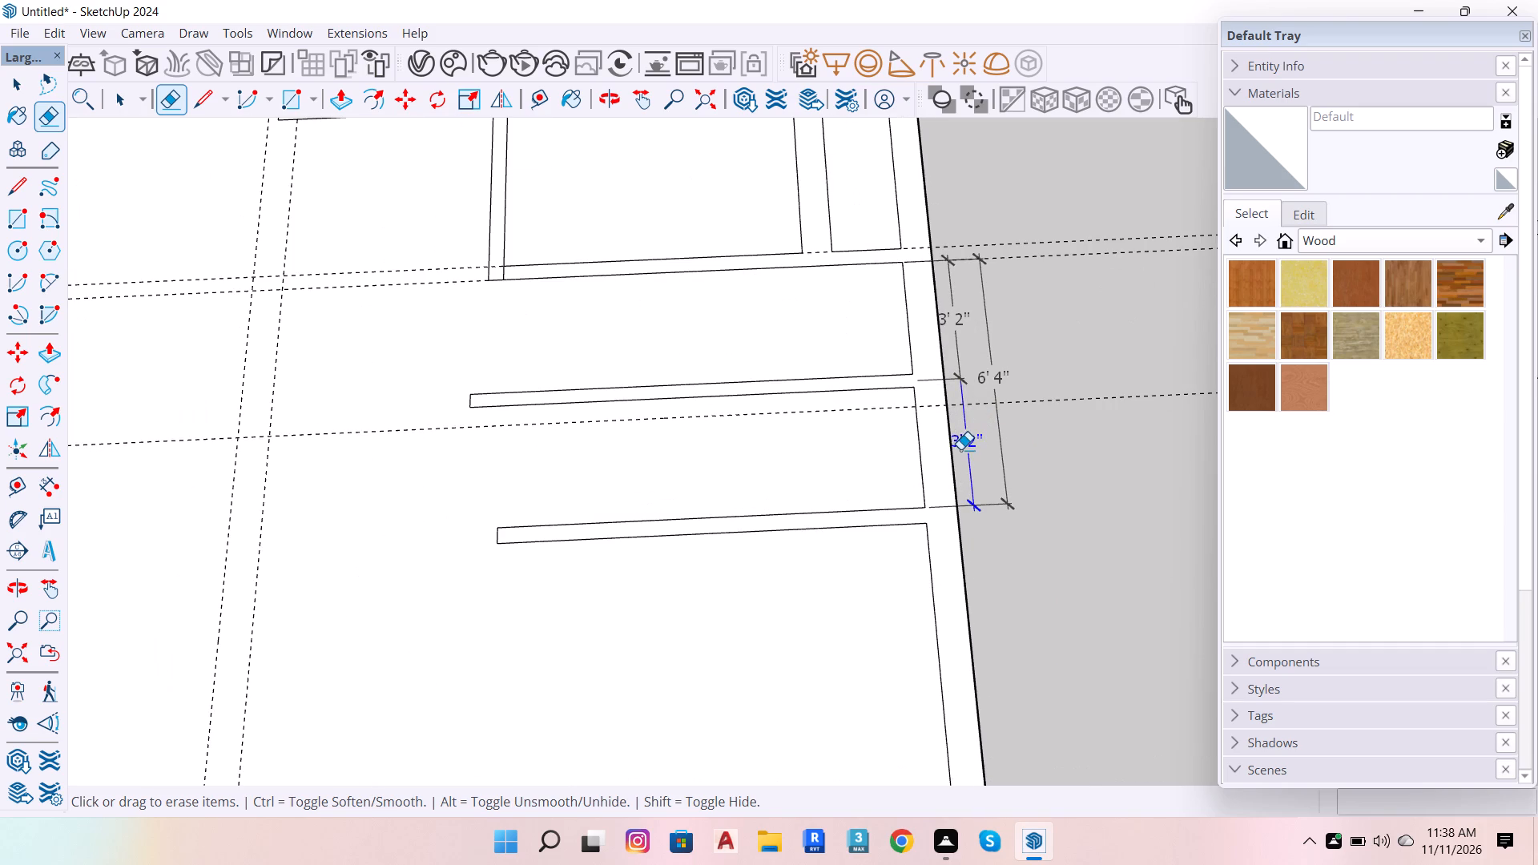
{"action": "left_click_drag", "start_coordinate": [960, 449], "coordinate": [974, 456]}
{"action": "left_click_drag", "start_coordinate": [951, 360], "coordinate": [955, 363]}
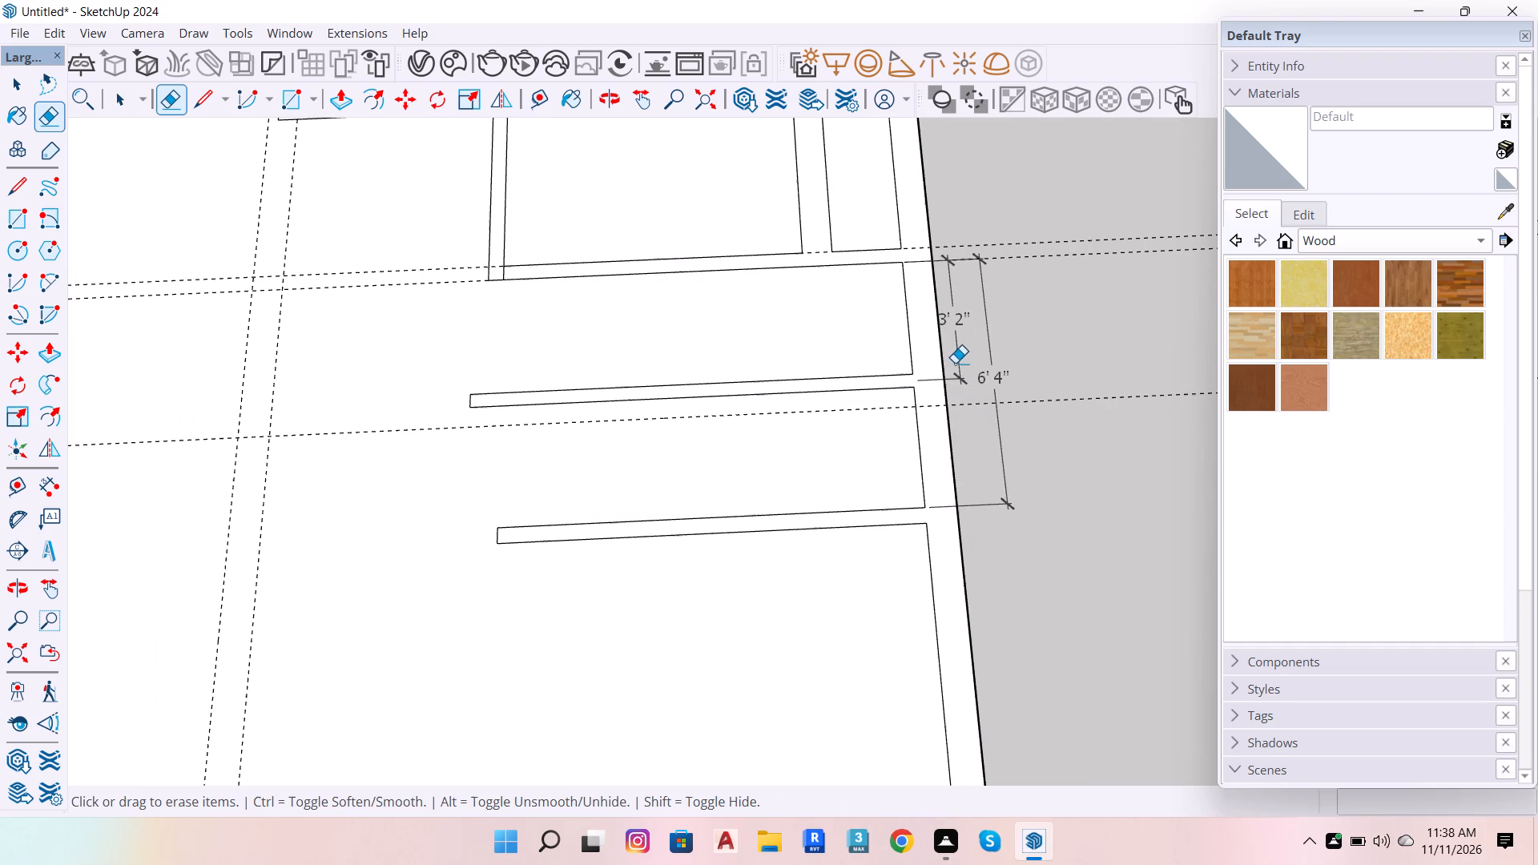
{"action": "left_click_drag", "start_coordinate": [955, 363], "coordinate": [959, 368]}
{"action": "scroll", "coordinate": [1001, 433], "scroll_direction": "down", "scroll_amount": 5}
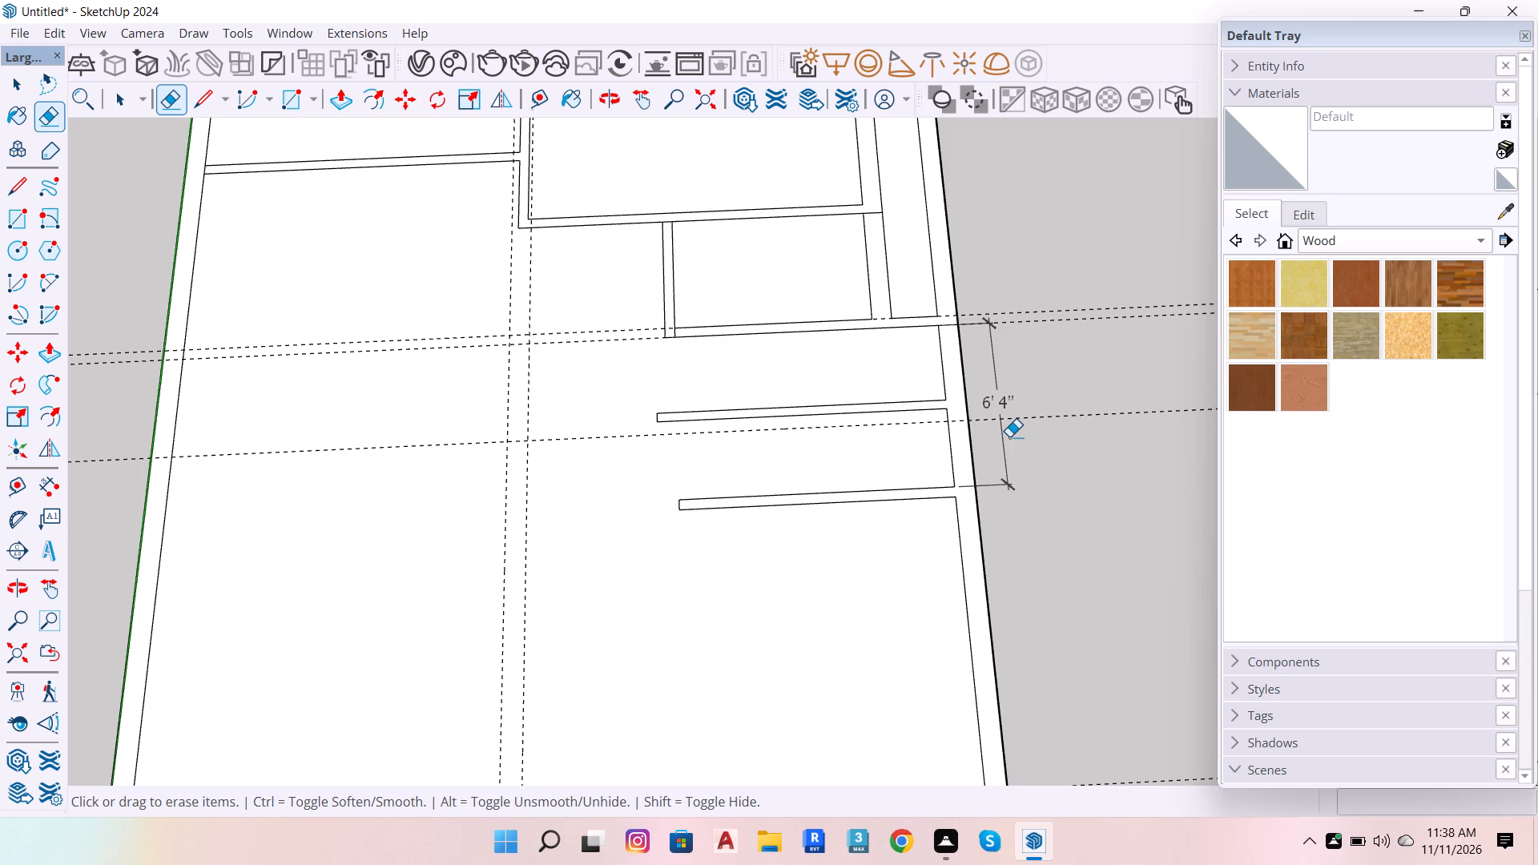
Dimension the outer wall's inner face between the divider and the lower crosswise wall, placing it outside the 6' 4" dimension.
{"action": "scroll", "coordinate": [1009, 497], "scroll_direction": "down", "scroll_amount": 5}
{"action": "scroll", "coordinate": [918, 491], "scroll_direction": "up", "scroll_amount": 5}
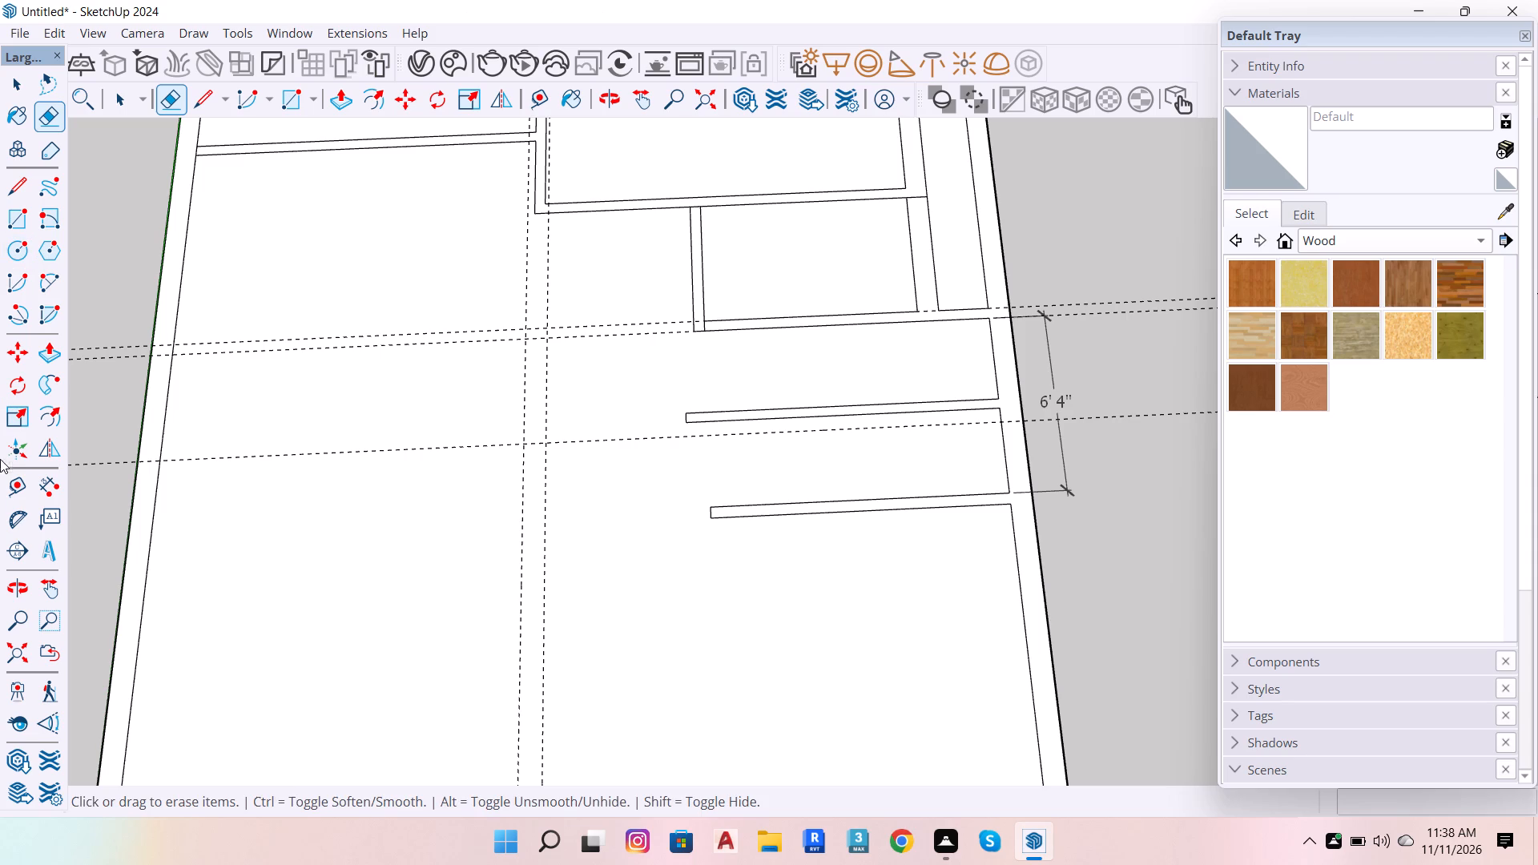
{"action": "left_click", "coordinate": [34, 489]}
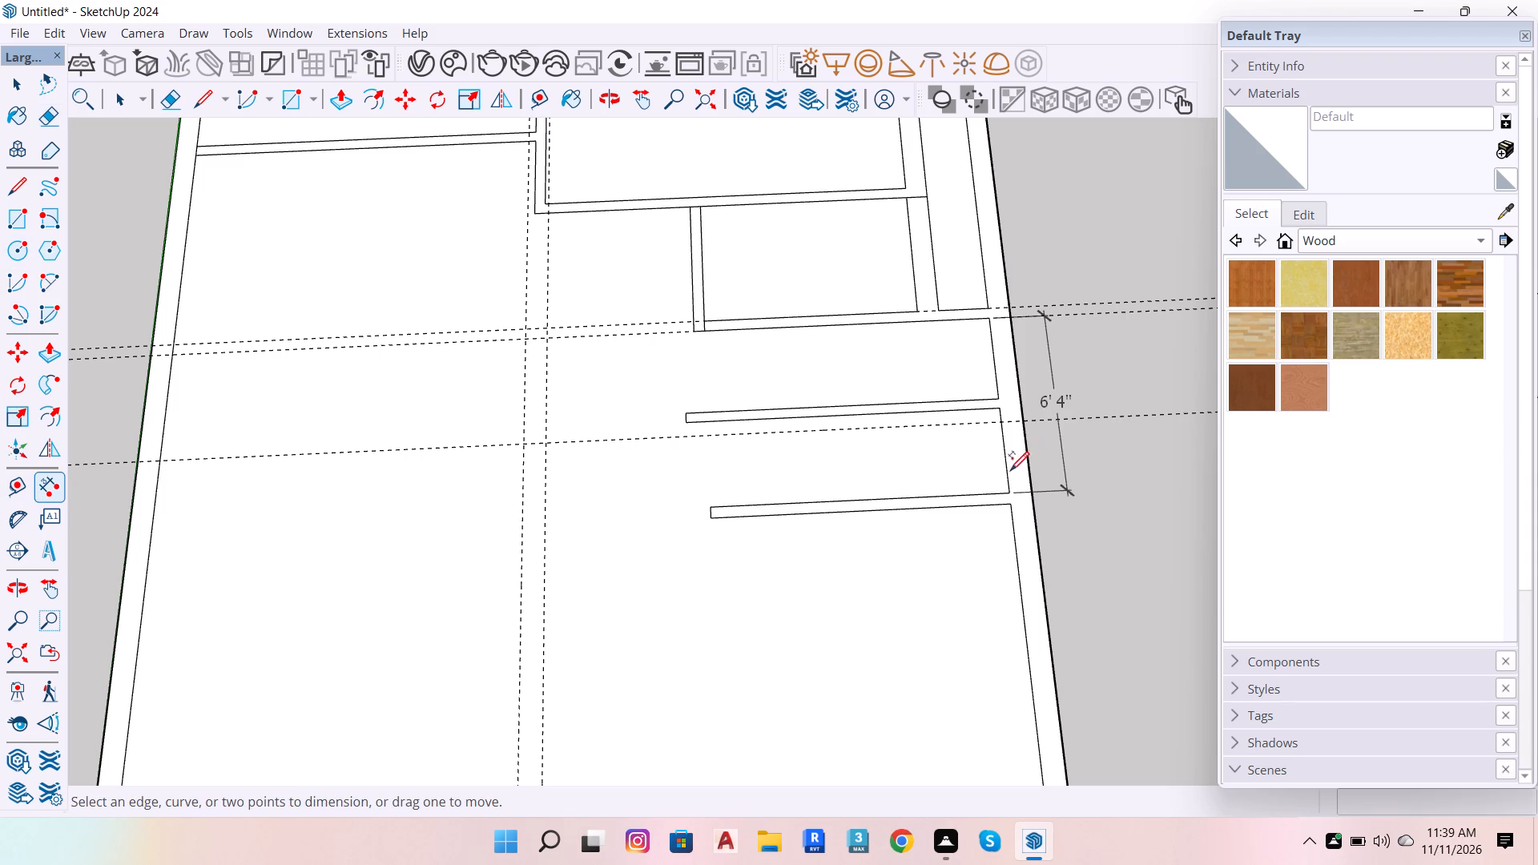
{"action": "left_click", "coordinate": [1005, 469]}
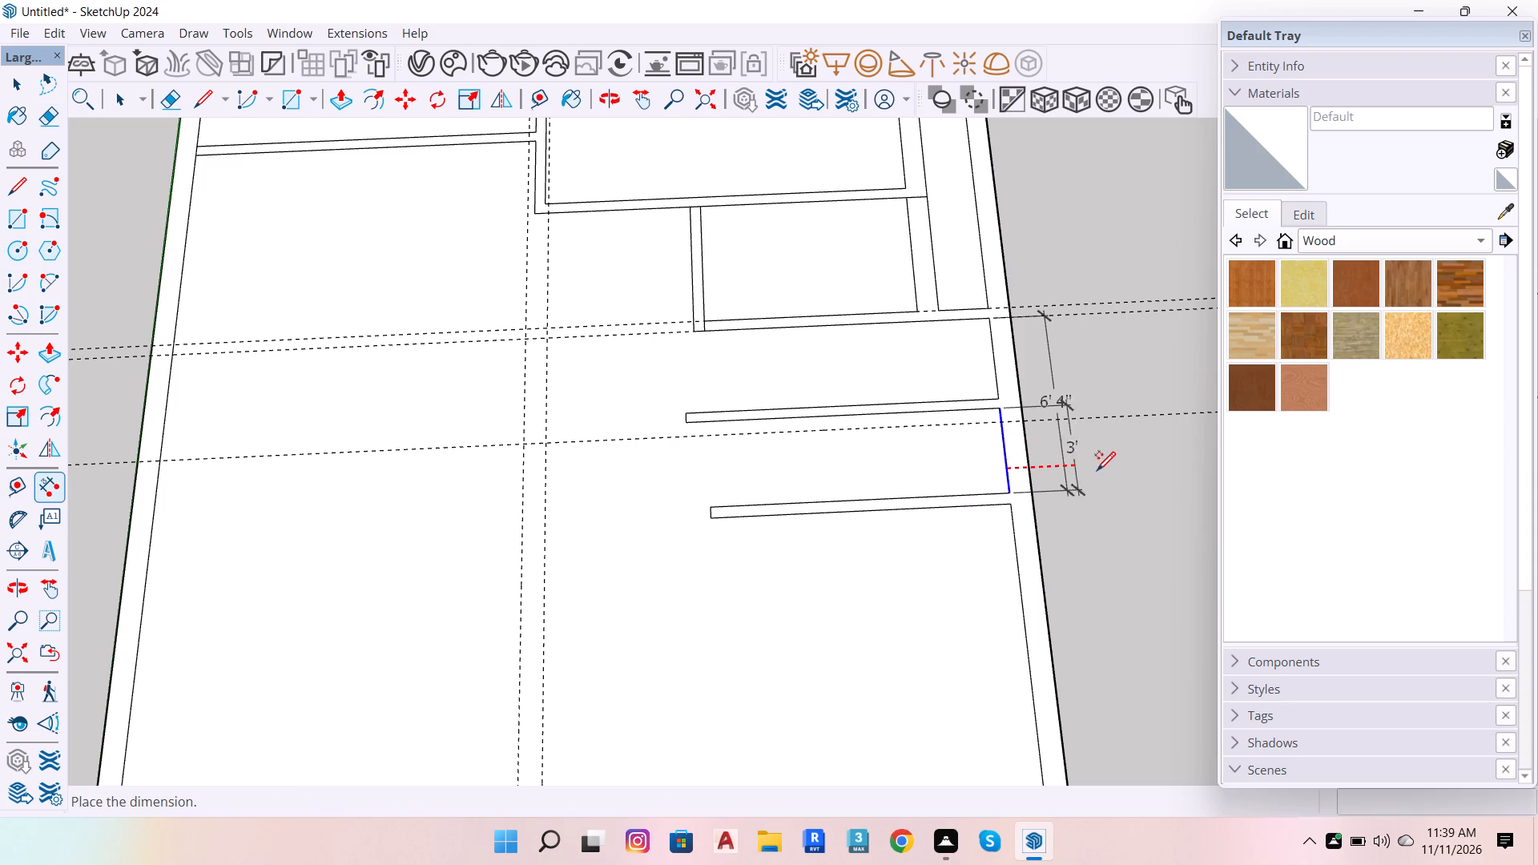
{"action": "left_click", "coordinate": [1123, 472]}
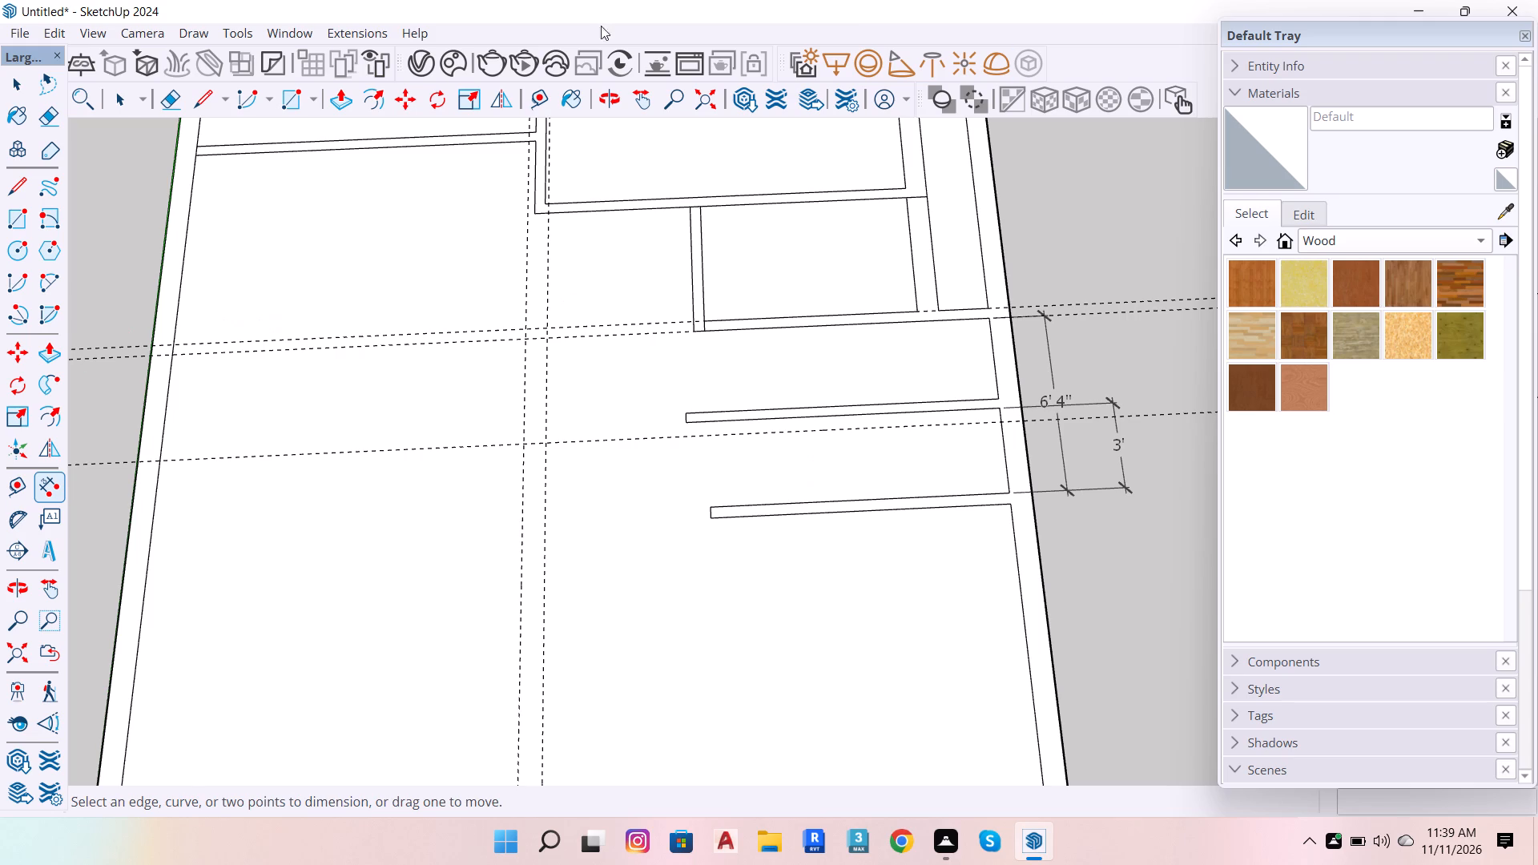
Place a guide 3'2" inward from the right outer wall's inner face, parallel to it.
{"action": "left_click", "coordinate": [550, 98]}
{"action": "left_click", "coordinate": [1001, 372]}
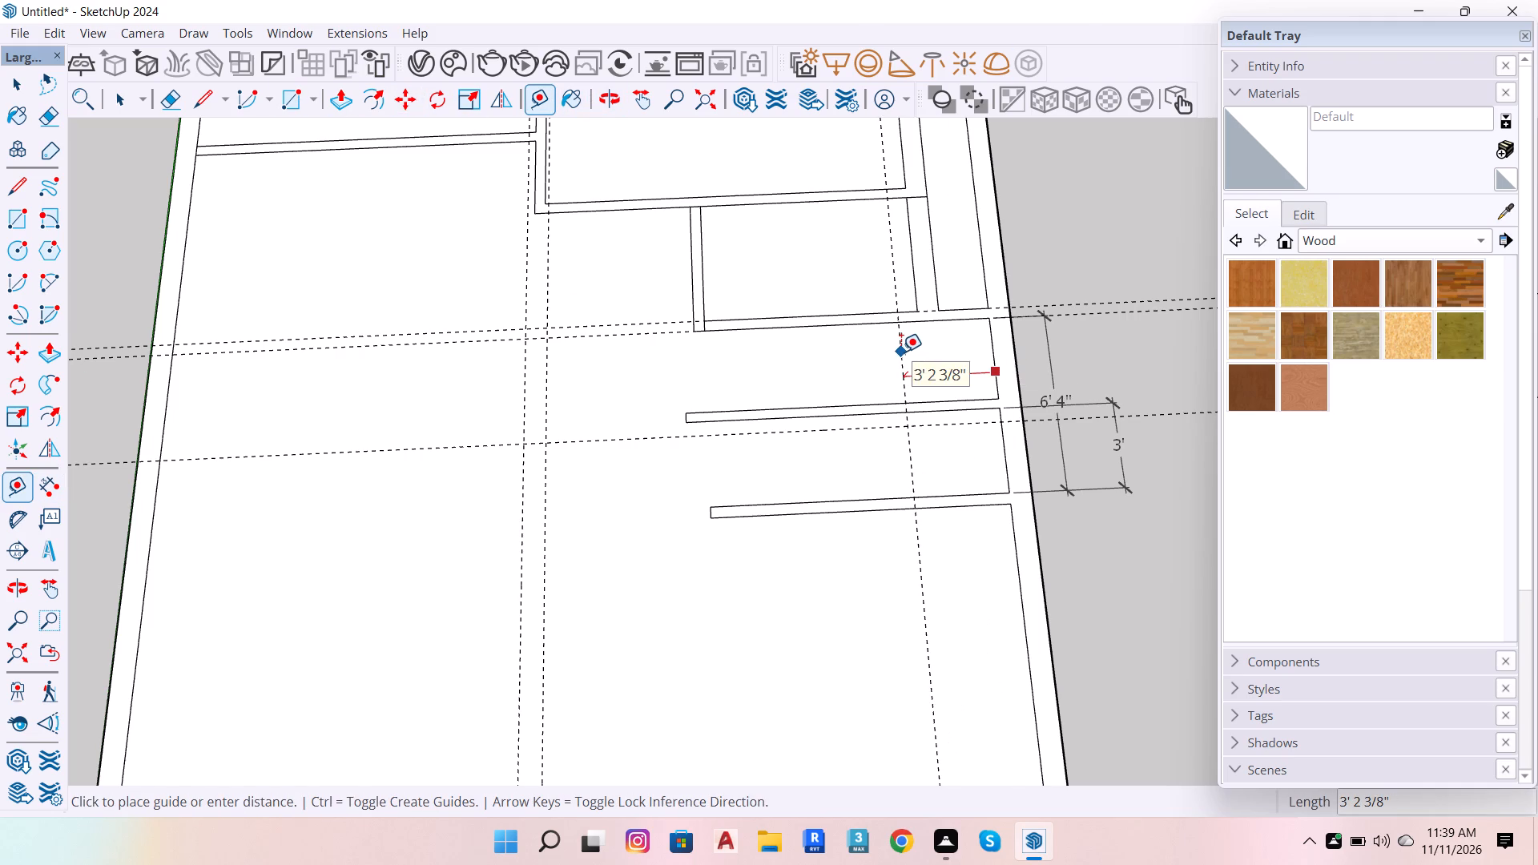
{"action": "type", "text": "3'2"}
{"action": "key", "text": "Return"}
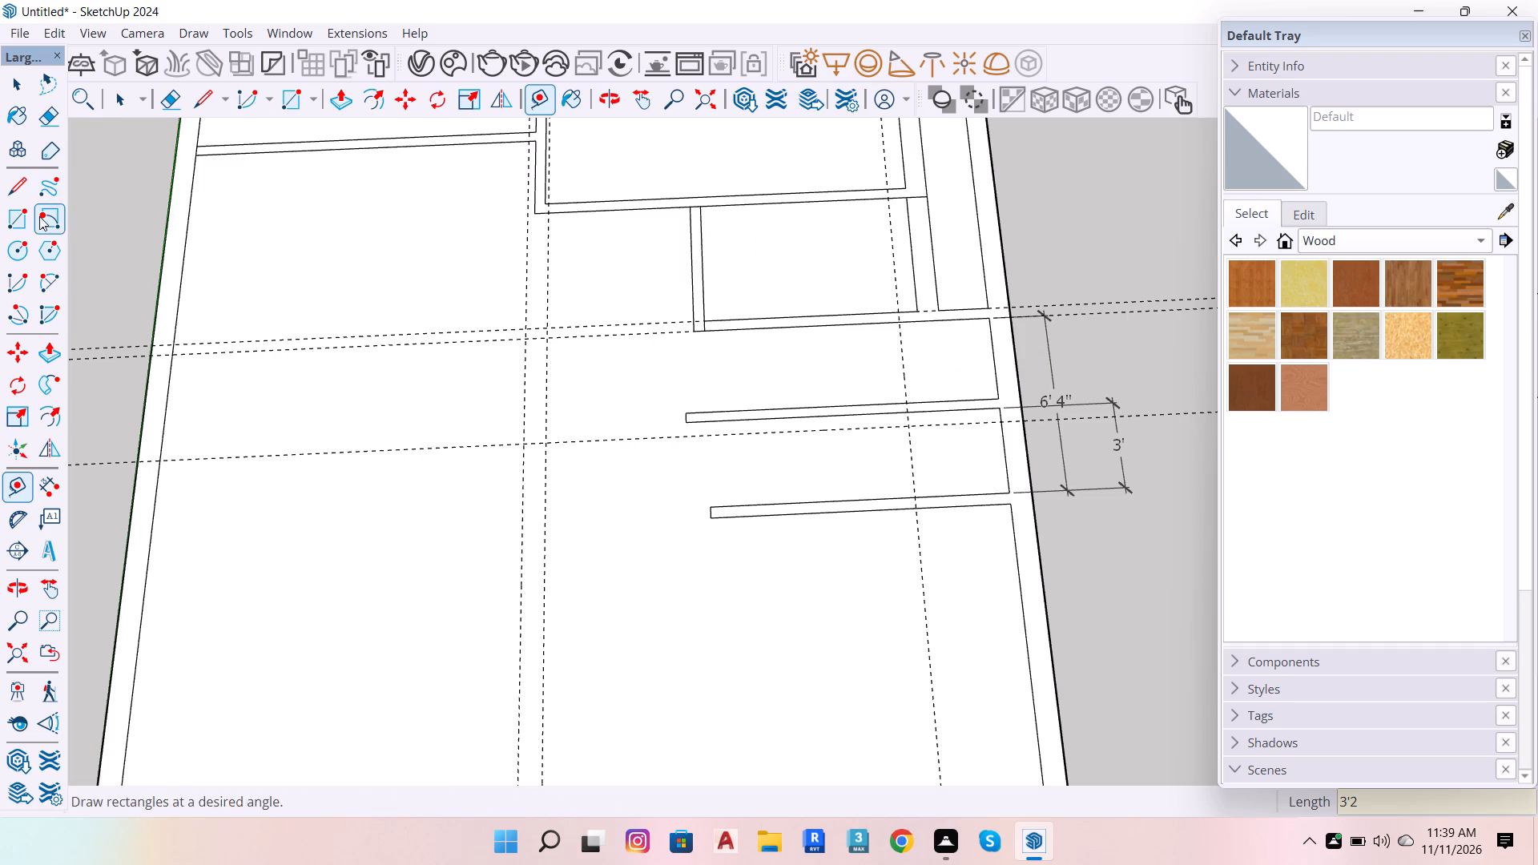
Draw lines along the new guide across both bays, from the upper crosswise wall to the divider and from the divider to the lower wall.
{"action": "left_click", "coordinate": [15, 180]}
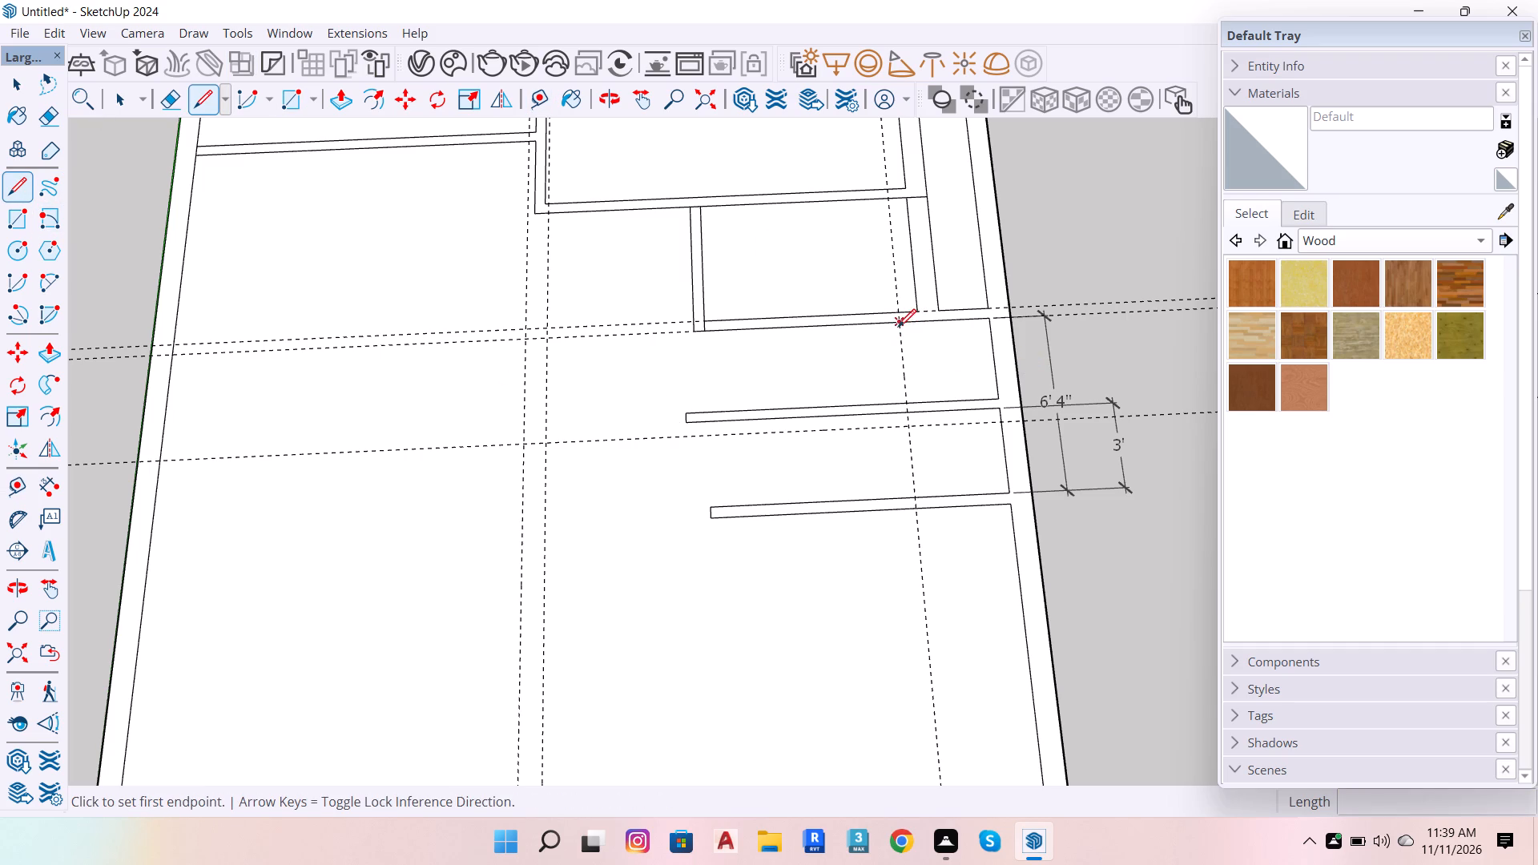
{"action": "left_click", "coordinate": [898, 327]}
{"action": "left_click", "coordinate": [907, 398]}
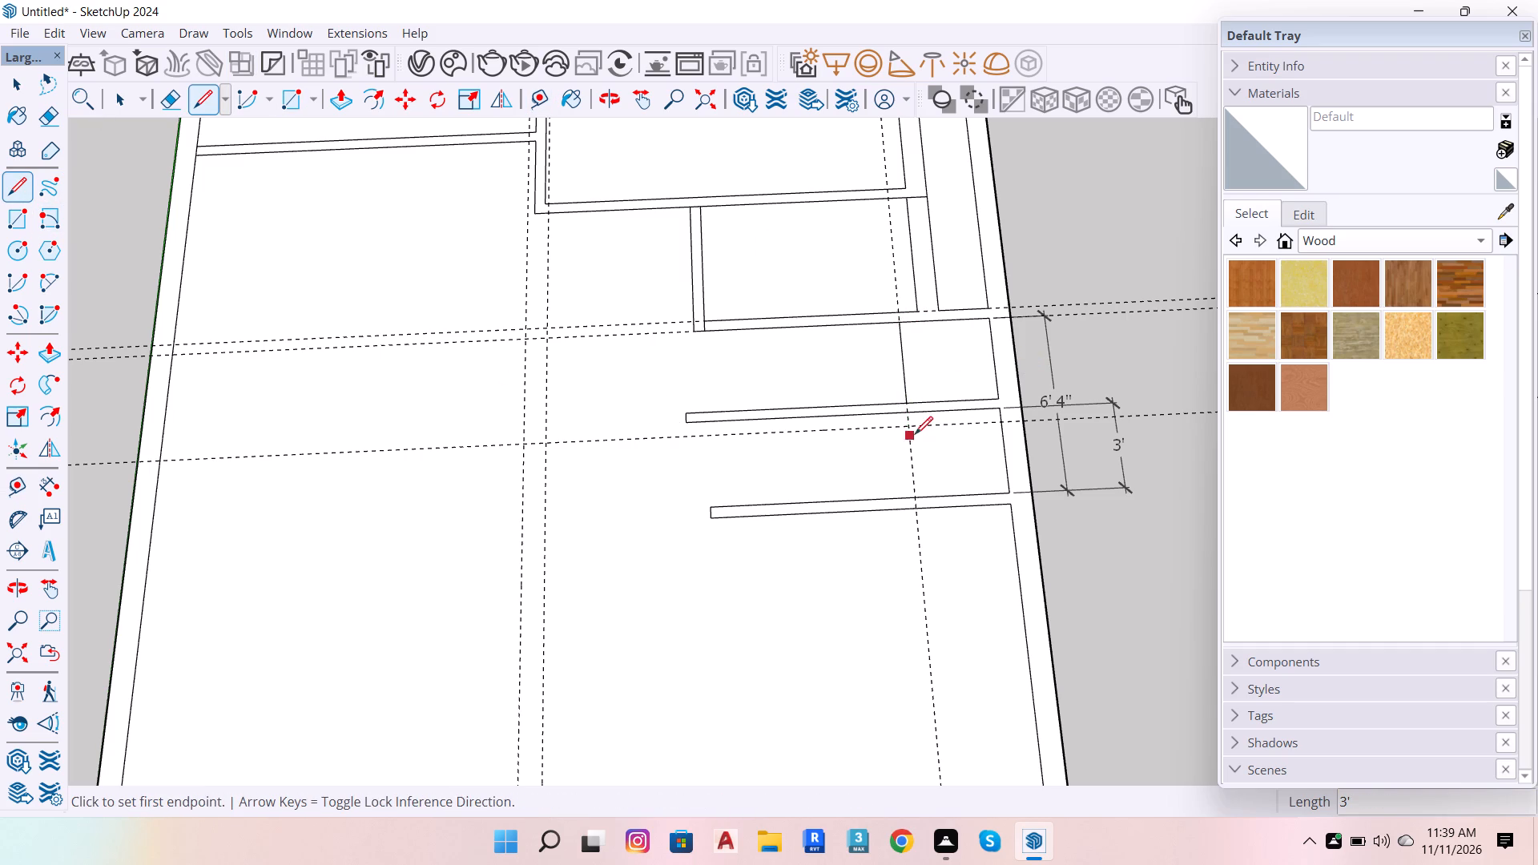
{"action": "left_click", "coordinate": [911, 416]}
{"action": "left_click", "coordinate": [916, 497]}
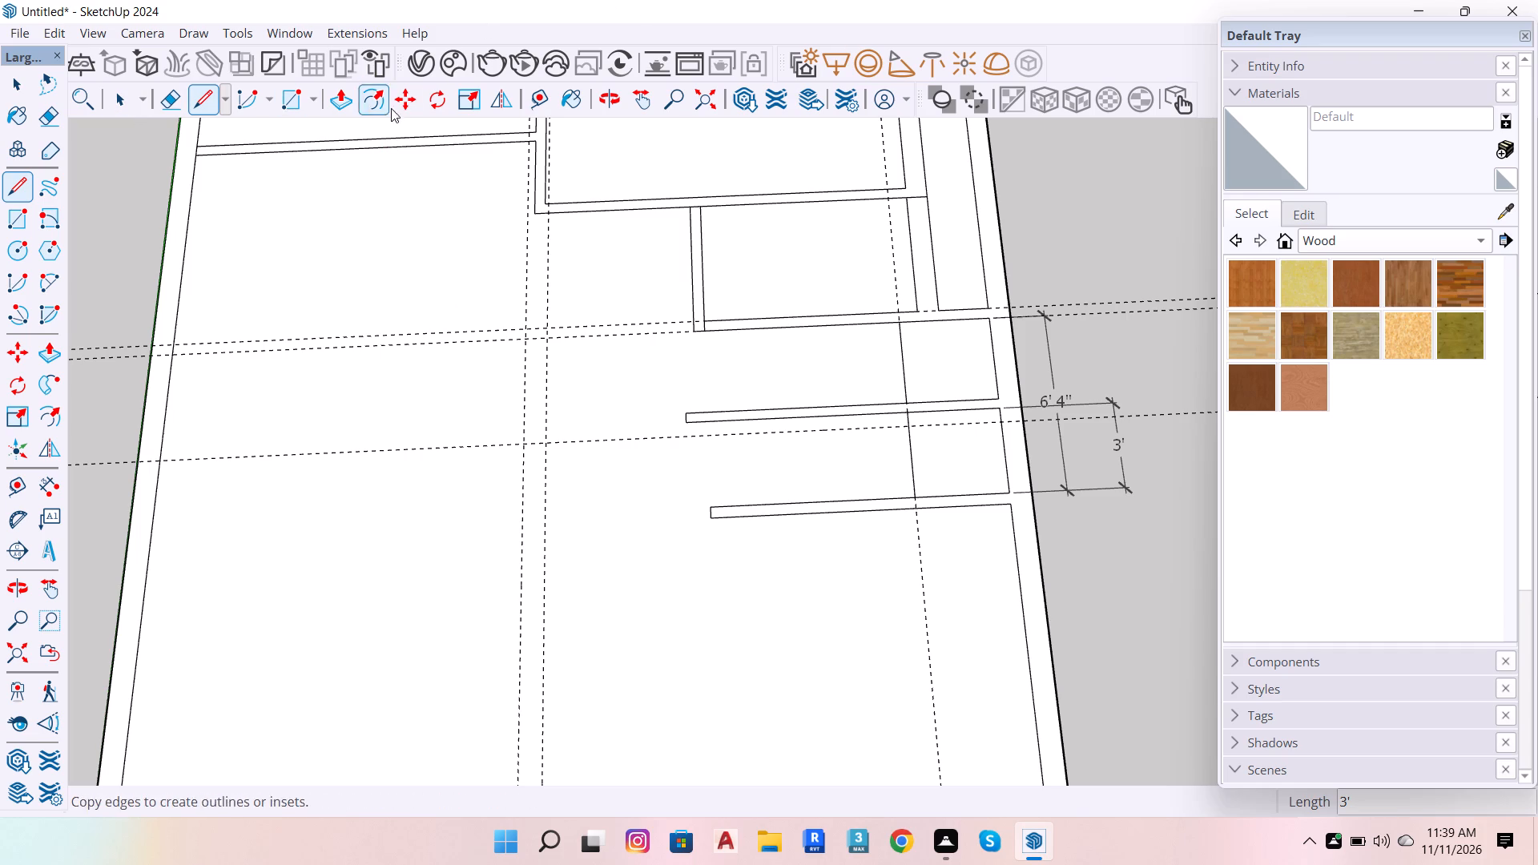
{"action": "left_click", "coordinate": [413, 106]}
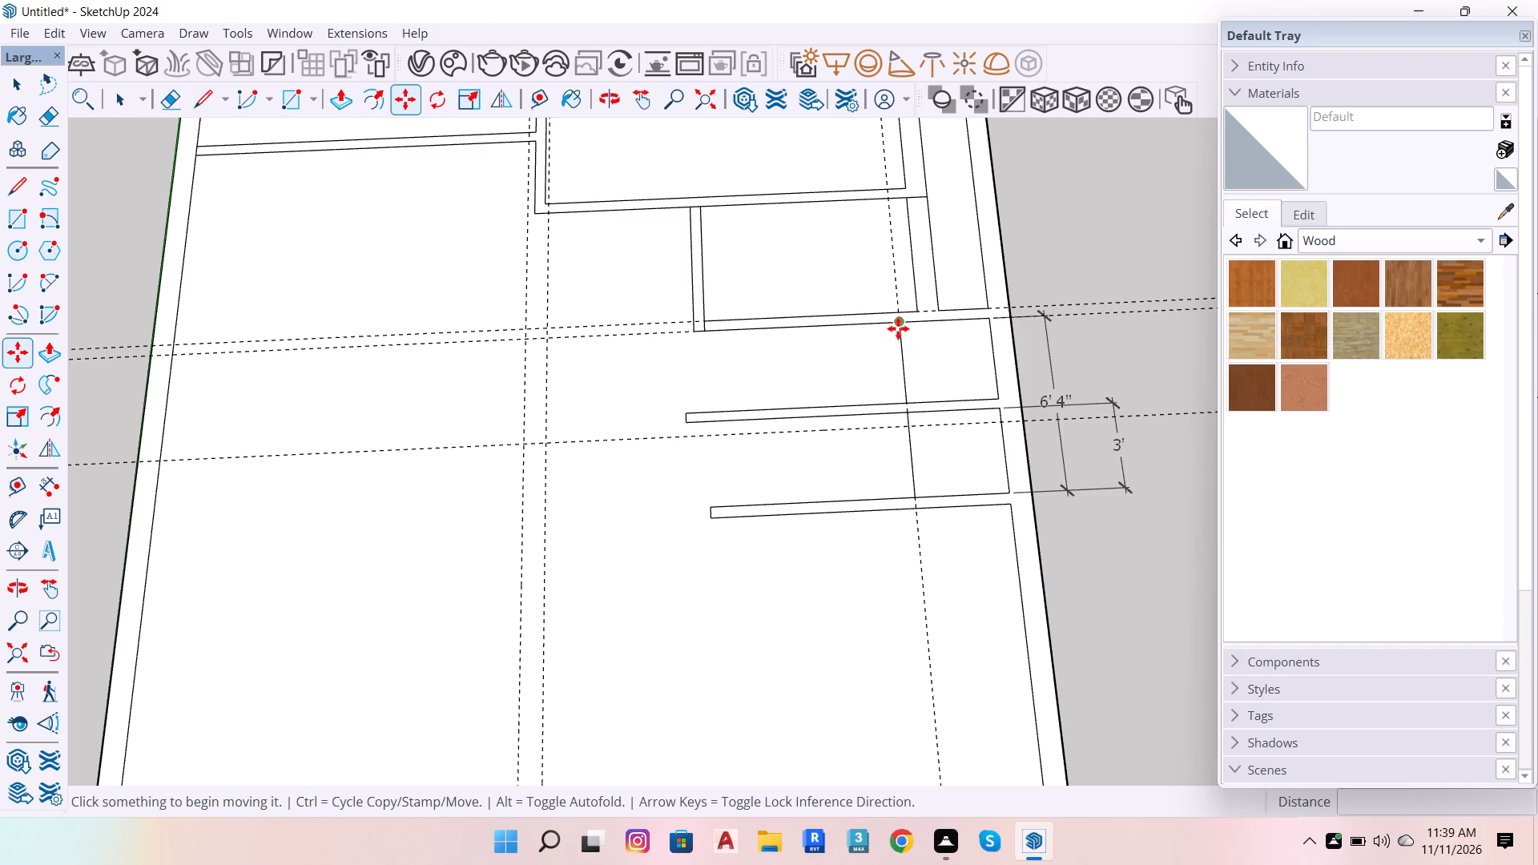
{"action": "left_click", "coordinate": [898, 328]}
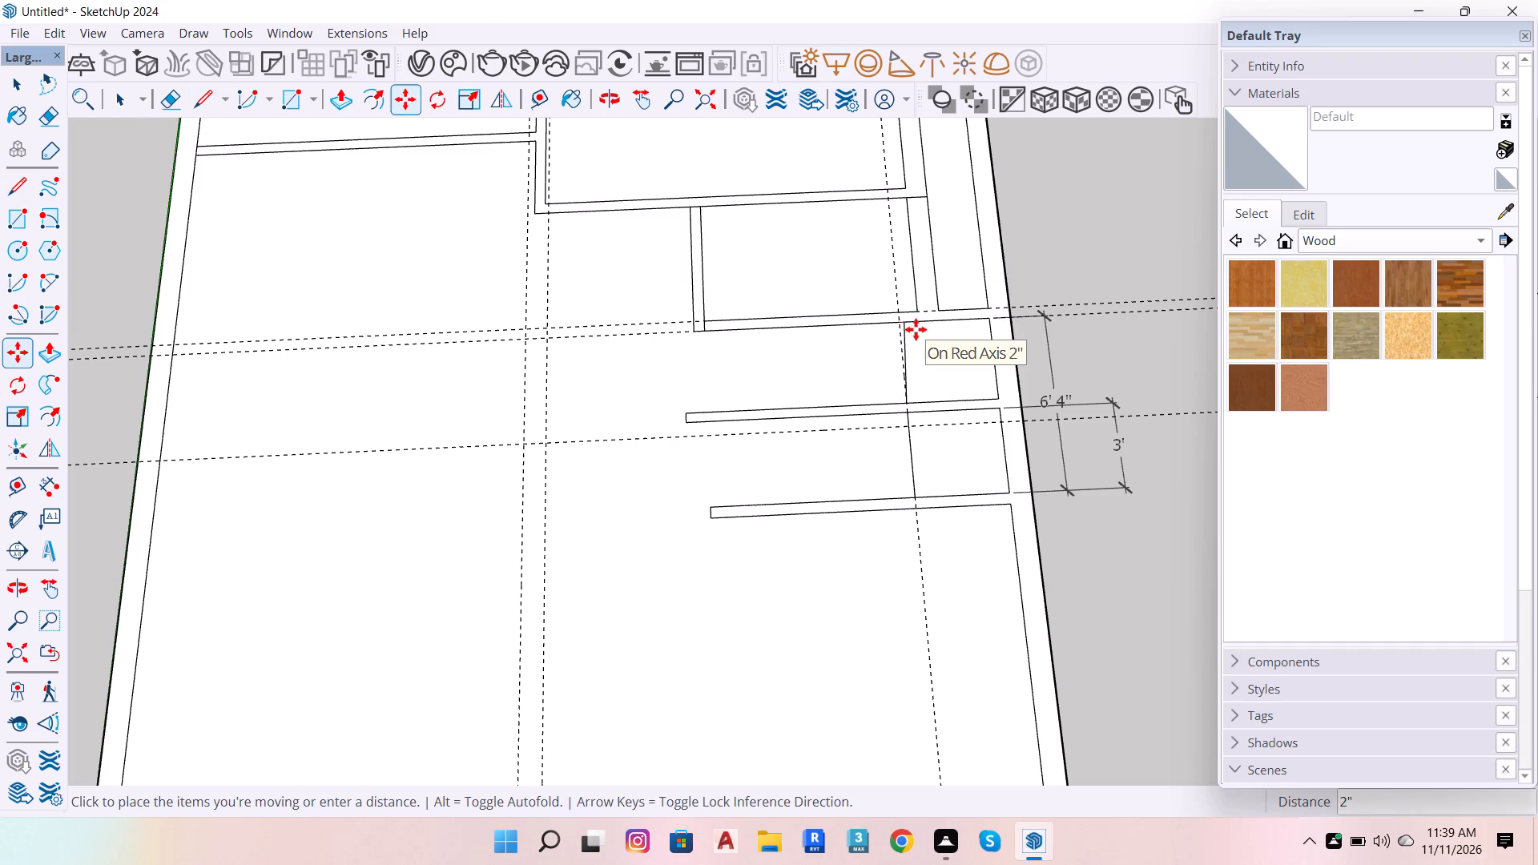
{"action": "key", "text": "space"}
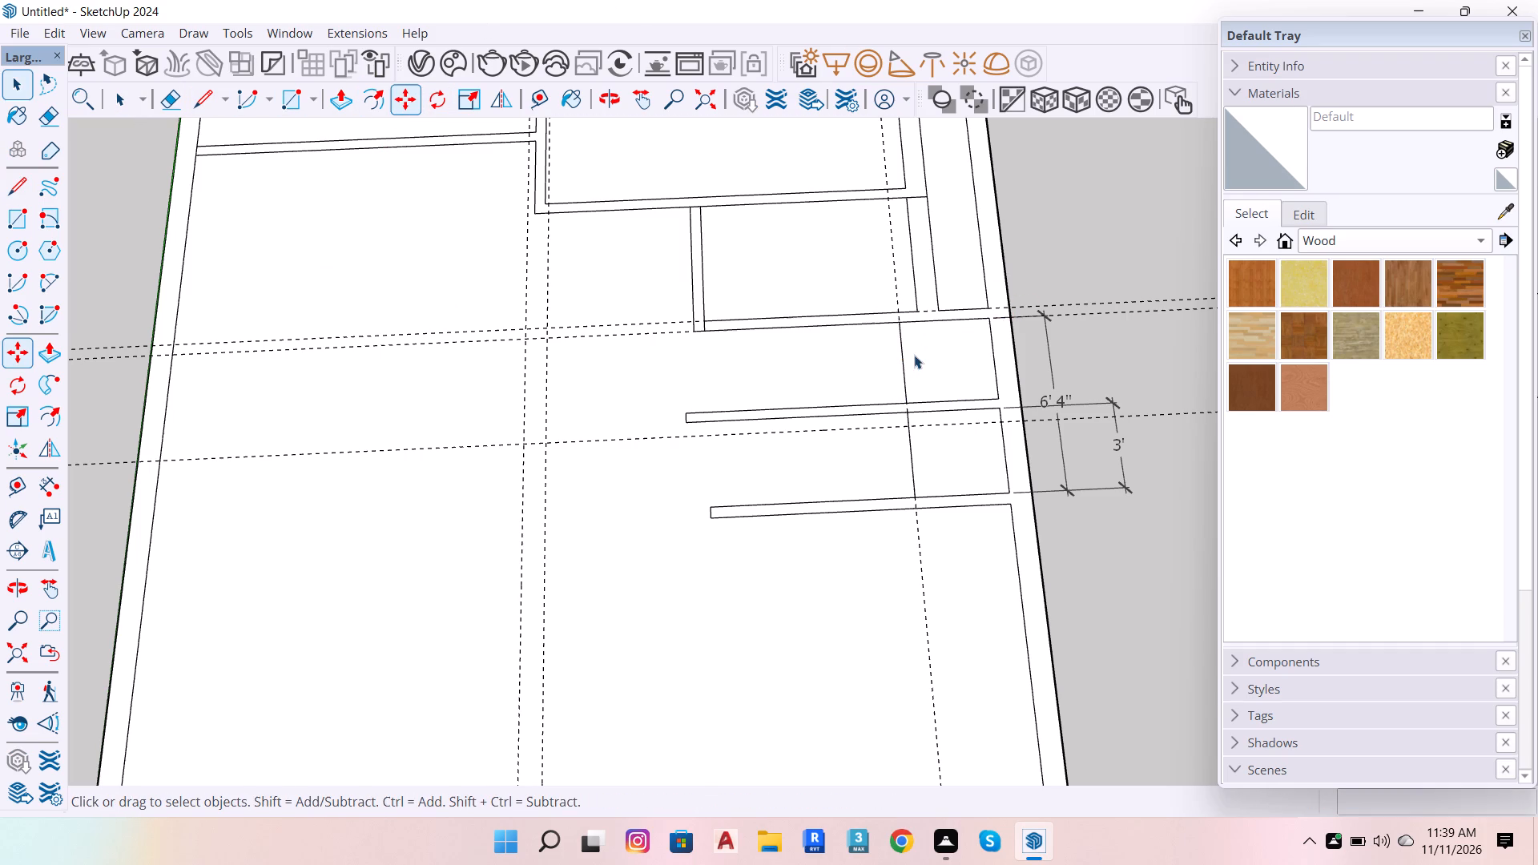
Copy the upper bay's tread line inward, away from the right outer wall, making two copies spaced 10" apart.
{"action": "left_click", "coordinate": [906, 381]}
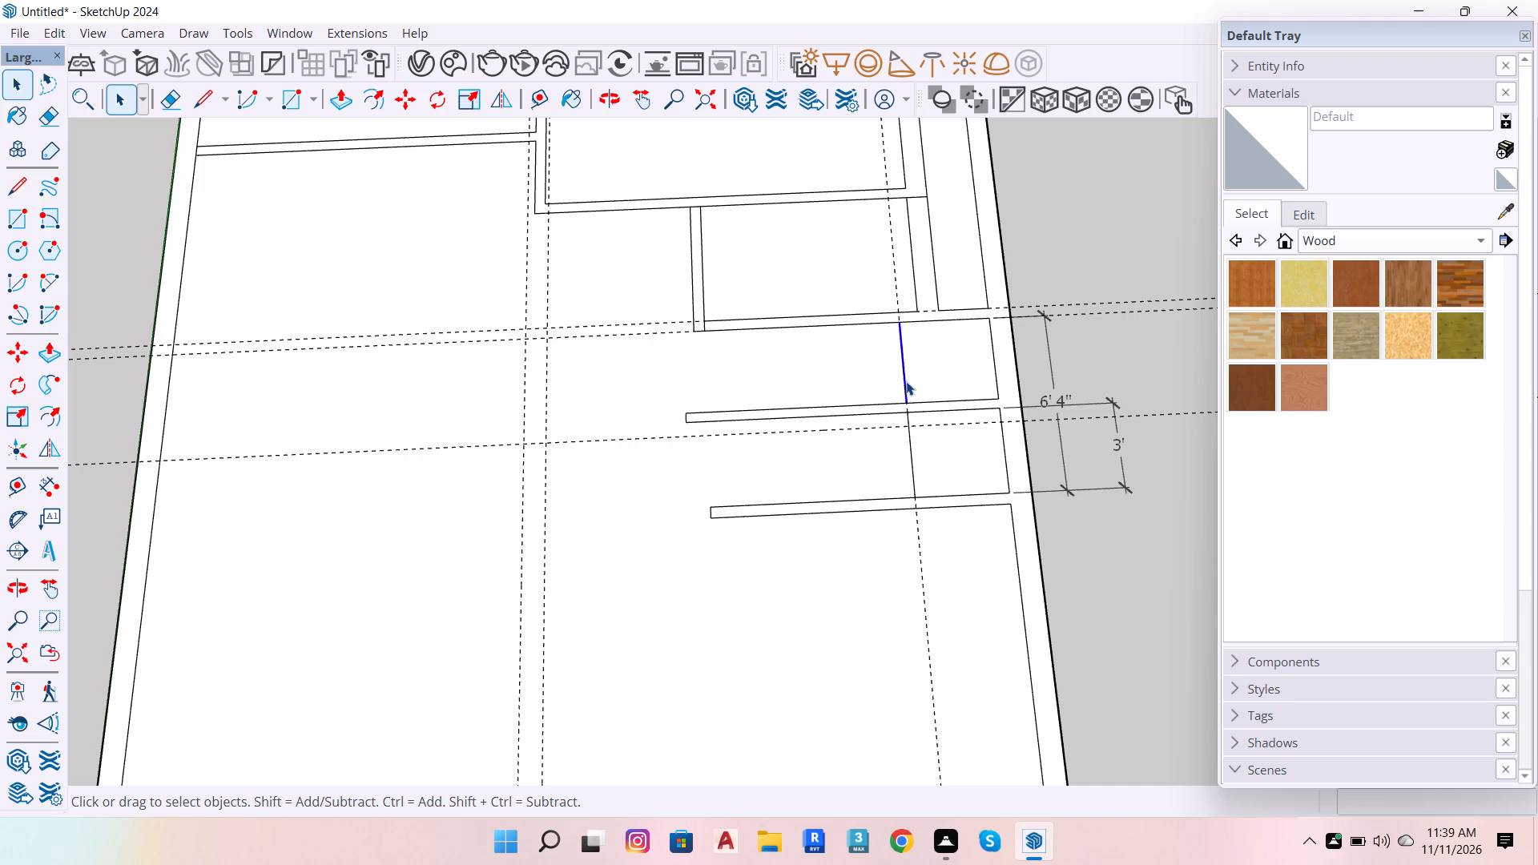
{"action": "key", "text": "m"}
{"action": "left_click", "coordinate": [900, 375]}
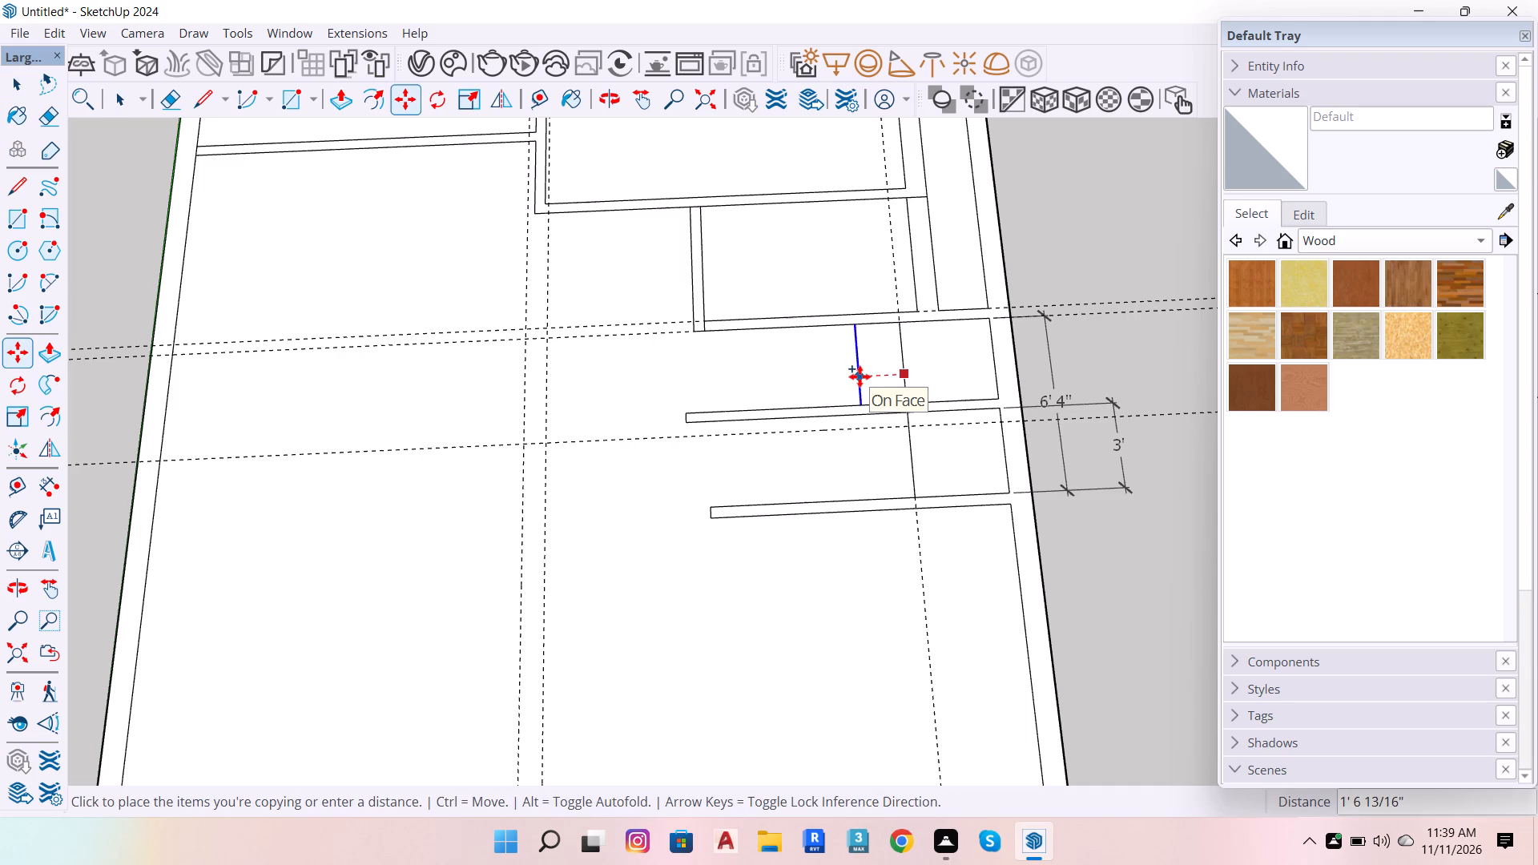
{"action": "type", "text": "10"}
{"action": "key", "text": "Return"}
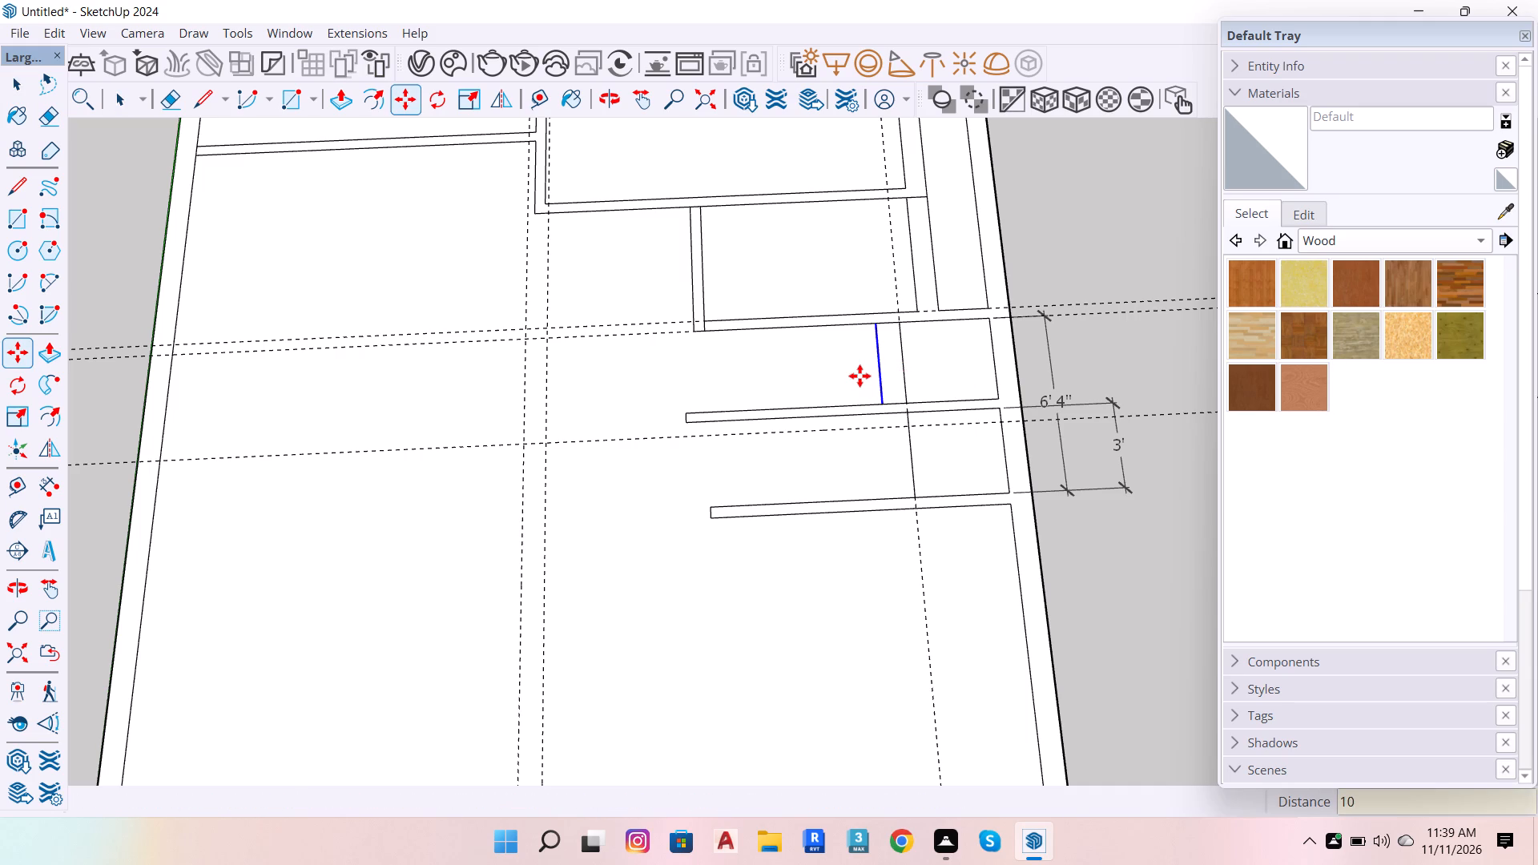
{"action": "left_click", "coordinate": [874, 363]}
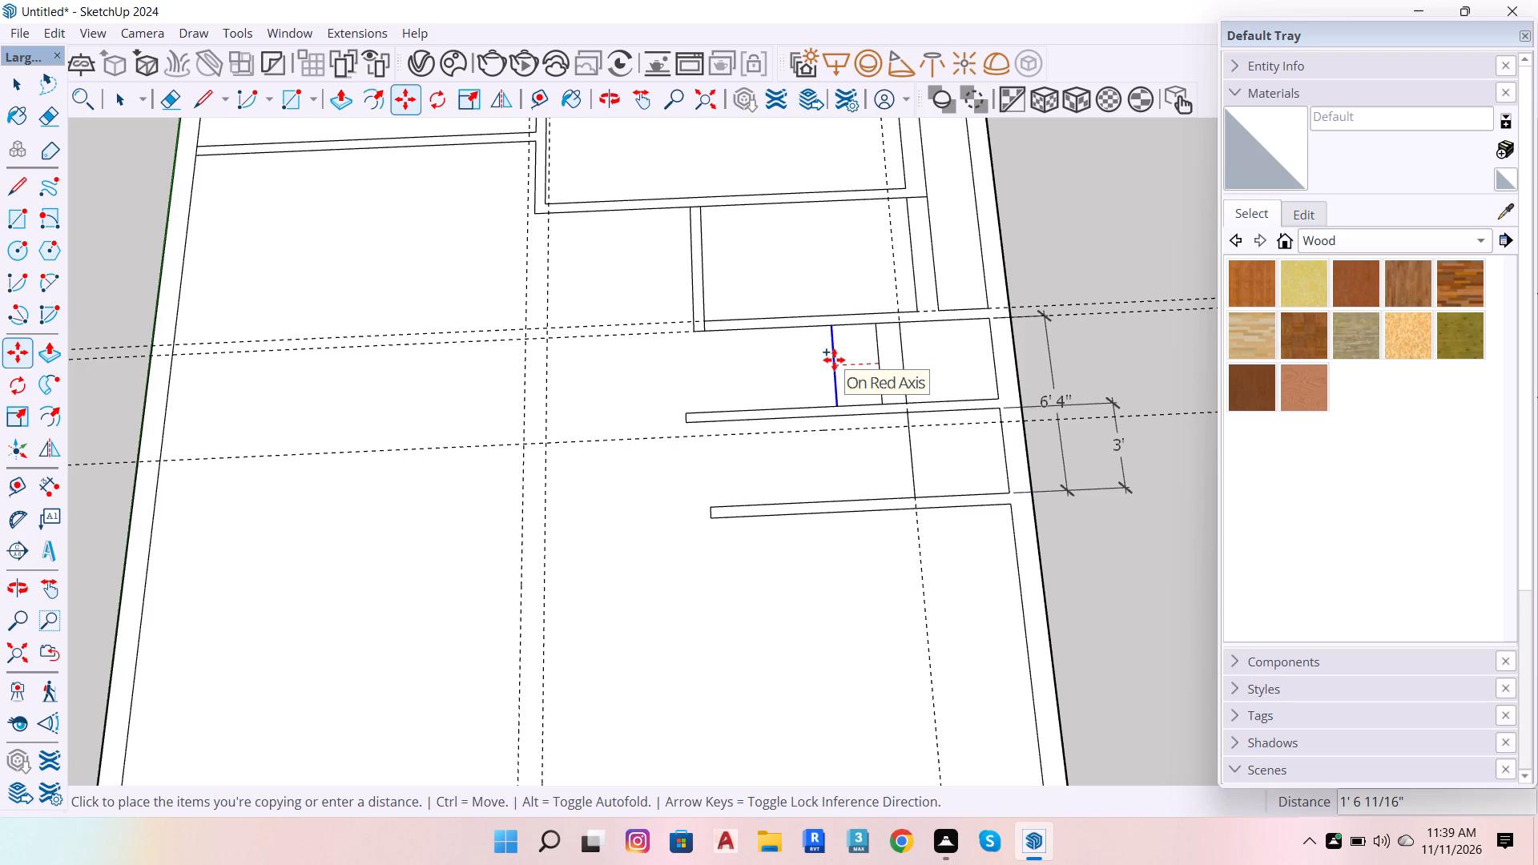
{"action": "type", "text": "10"}
{"action": "key", "text": "Return"}
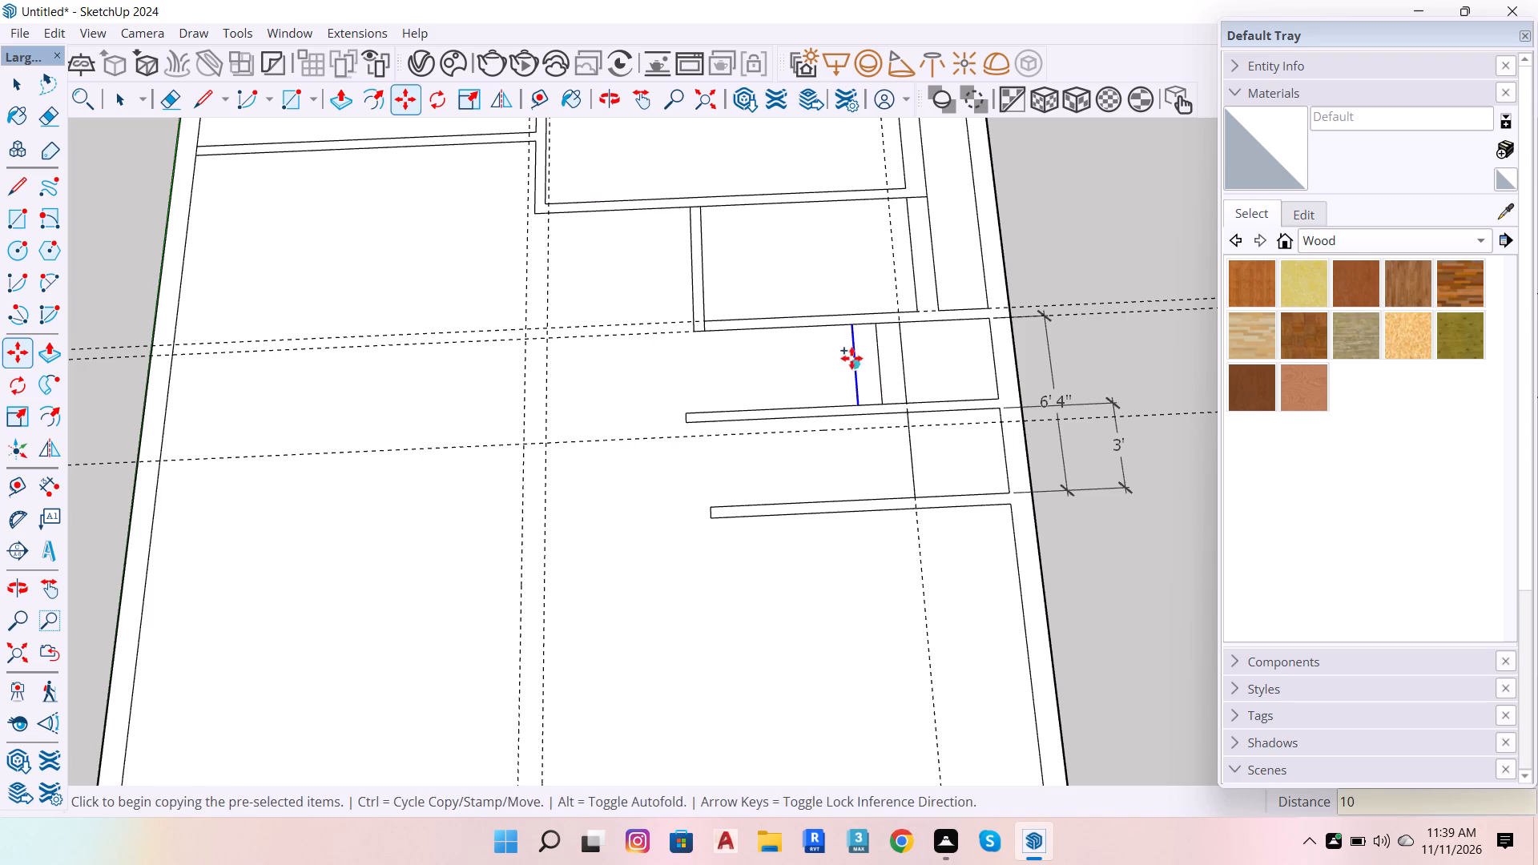
Continue the upper-bay treads with six more 10" copies, ending near the small room's left wall.
{"action": "left_click", "coordinate": [851, 359]}
{"action": "left_click", "coordinate": [824, 357]}
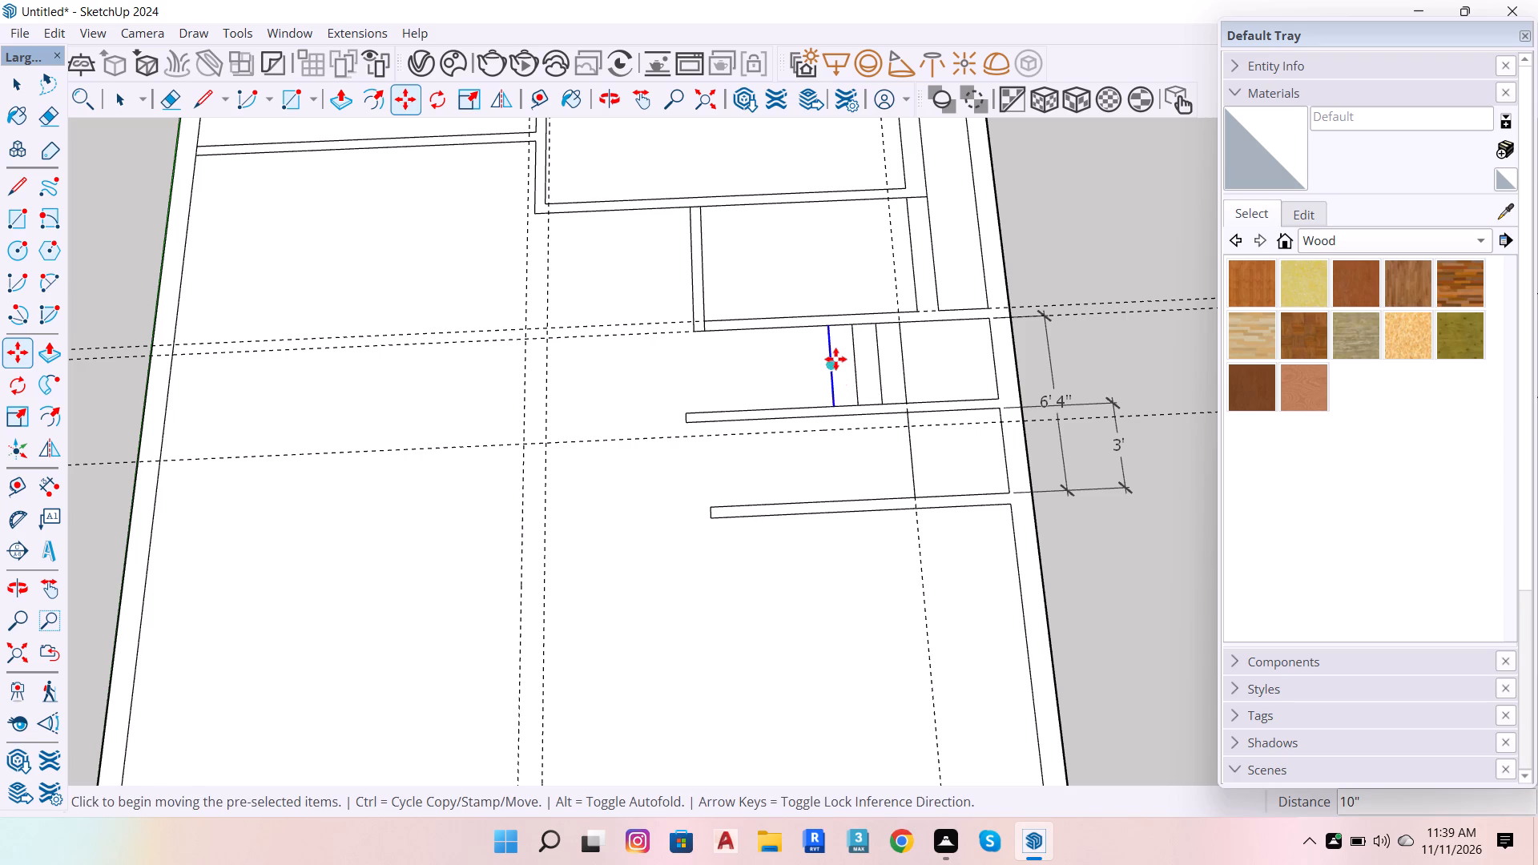
{"action": "left_click", "coordinate": [827, 358]}
{"action": "left_click", "coordinate": [807, 368]}
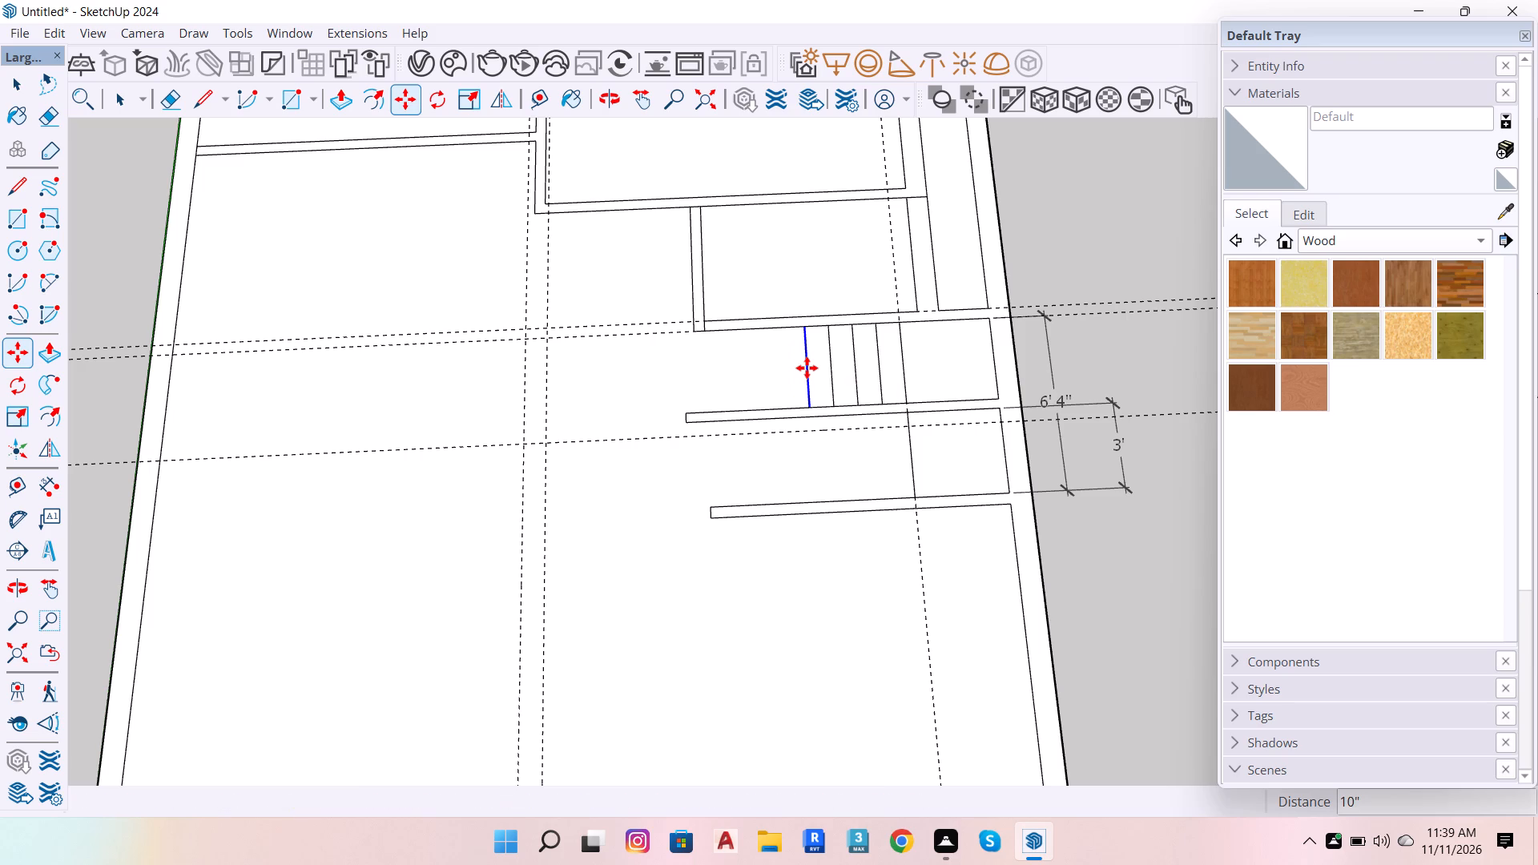
{"action": "left_click", "coordinate": [807, 368]}
{"action": "left_click", "coordinate": [781, 368]}
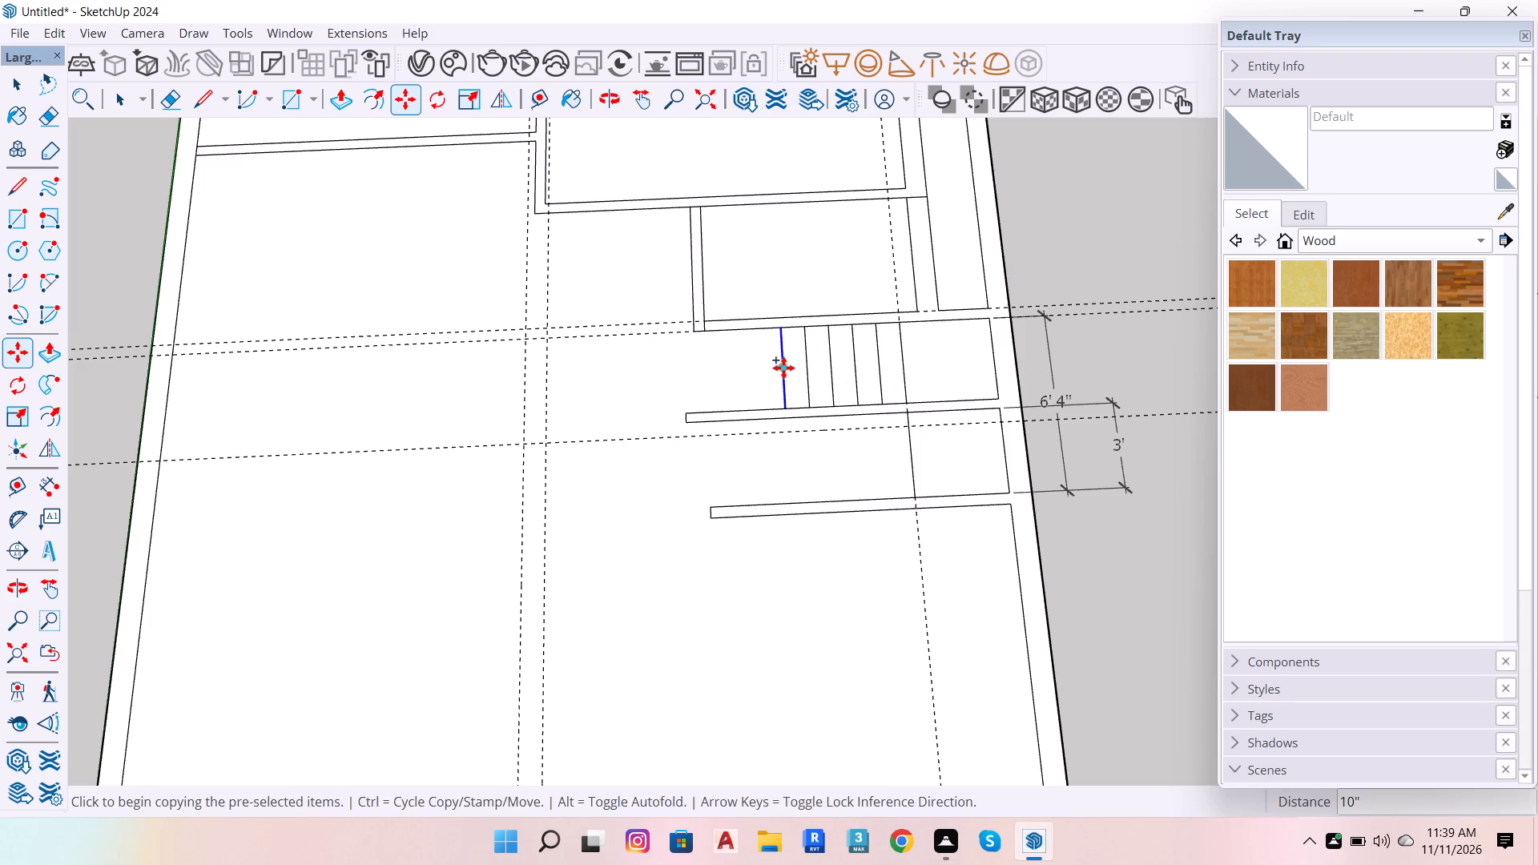
{"action": "left_click", "coordinate": [785, 368]}
{"action": "left_click", "coordinate": [752, 369]}
{"action": "left_click", "coordinate": [759, 364]}
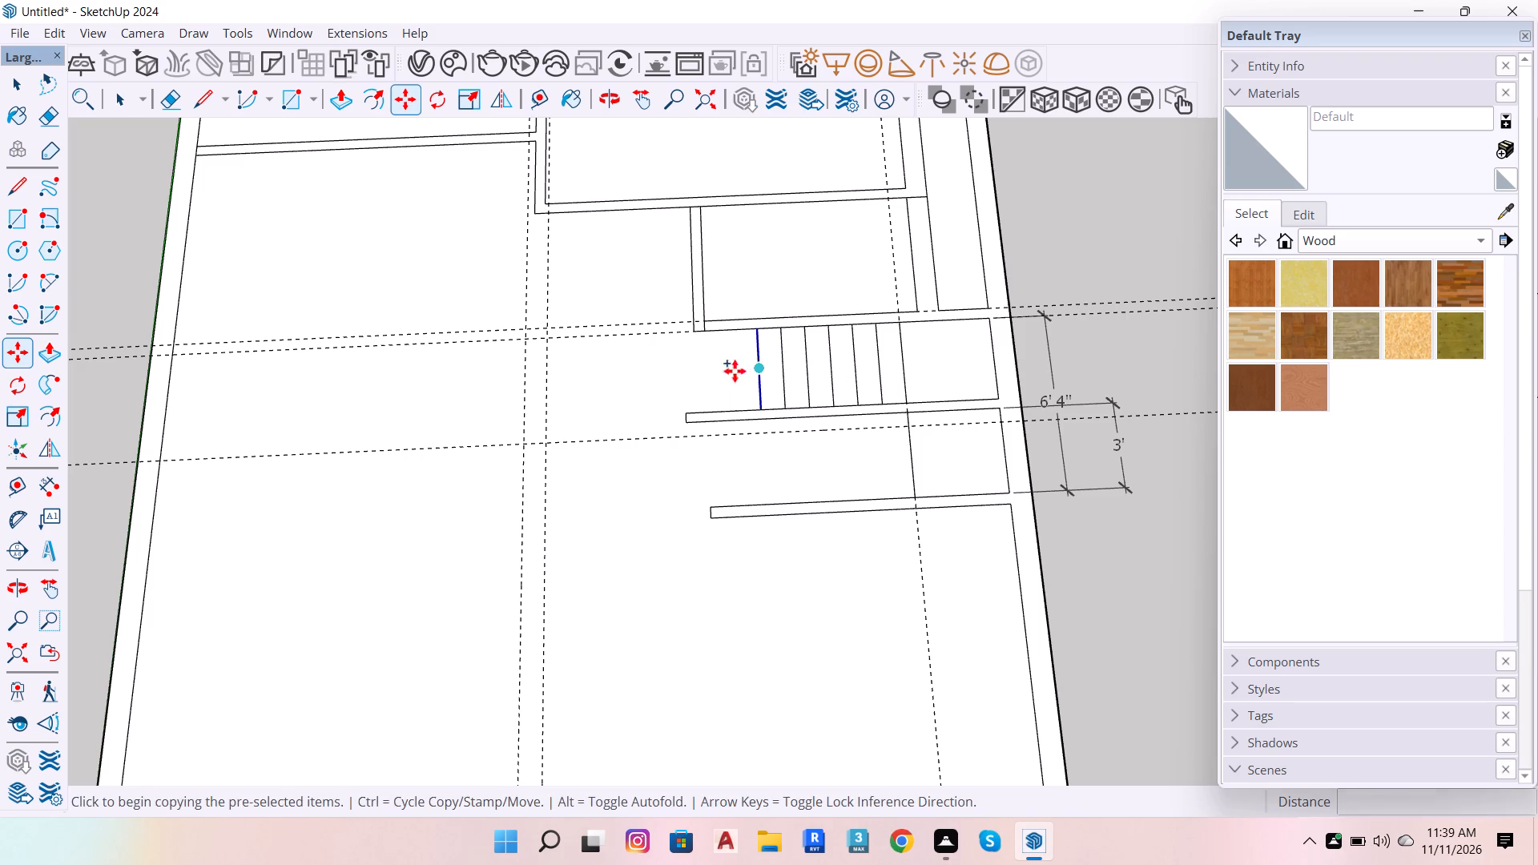
{"action": "left_click", "coordinate": [728, 372]}
{"action": "left_click", "coordinate": [731, 372]}
{"action": "left_click", "coordinate": [715, 373]}
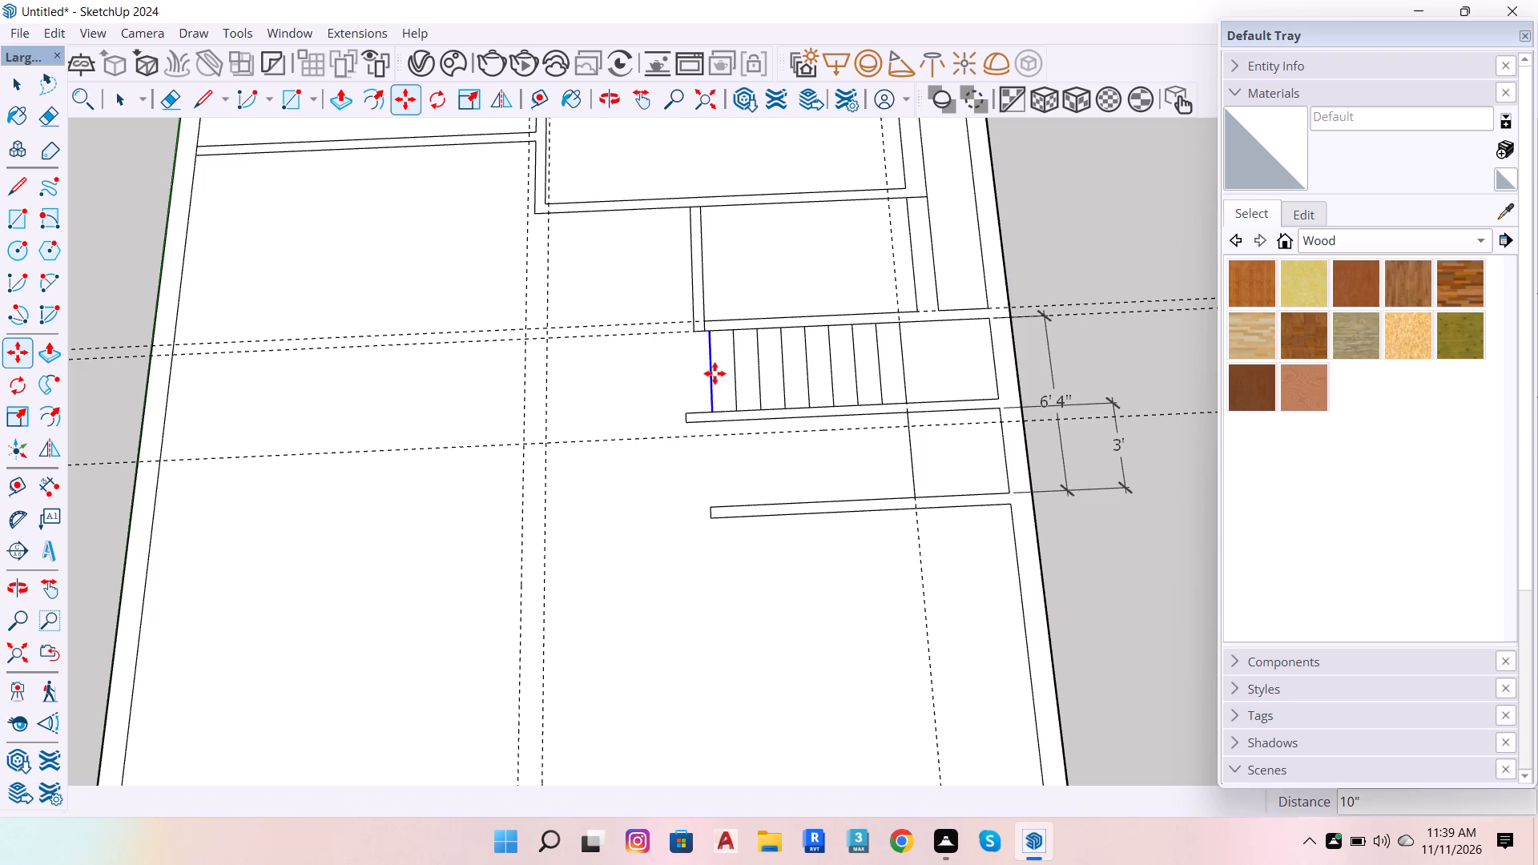
Copy the lower bay's tread line inward three times at 10" spacing.
{"action": "left_click", "coordinate": [912, 456]}
{"action": "key", "text": "space"}
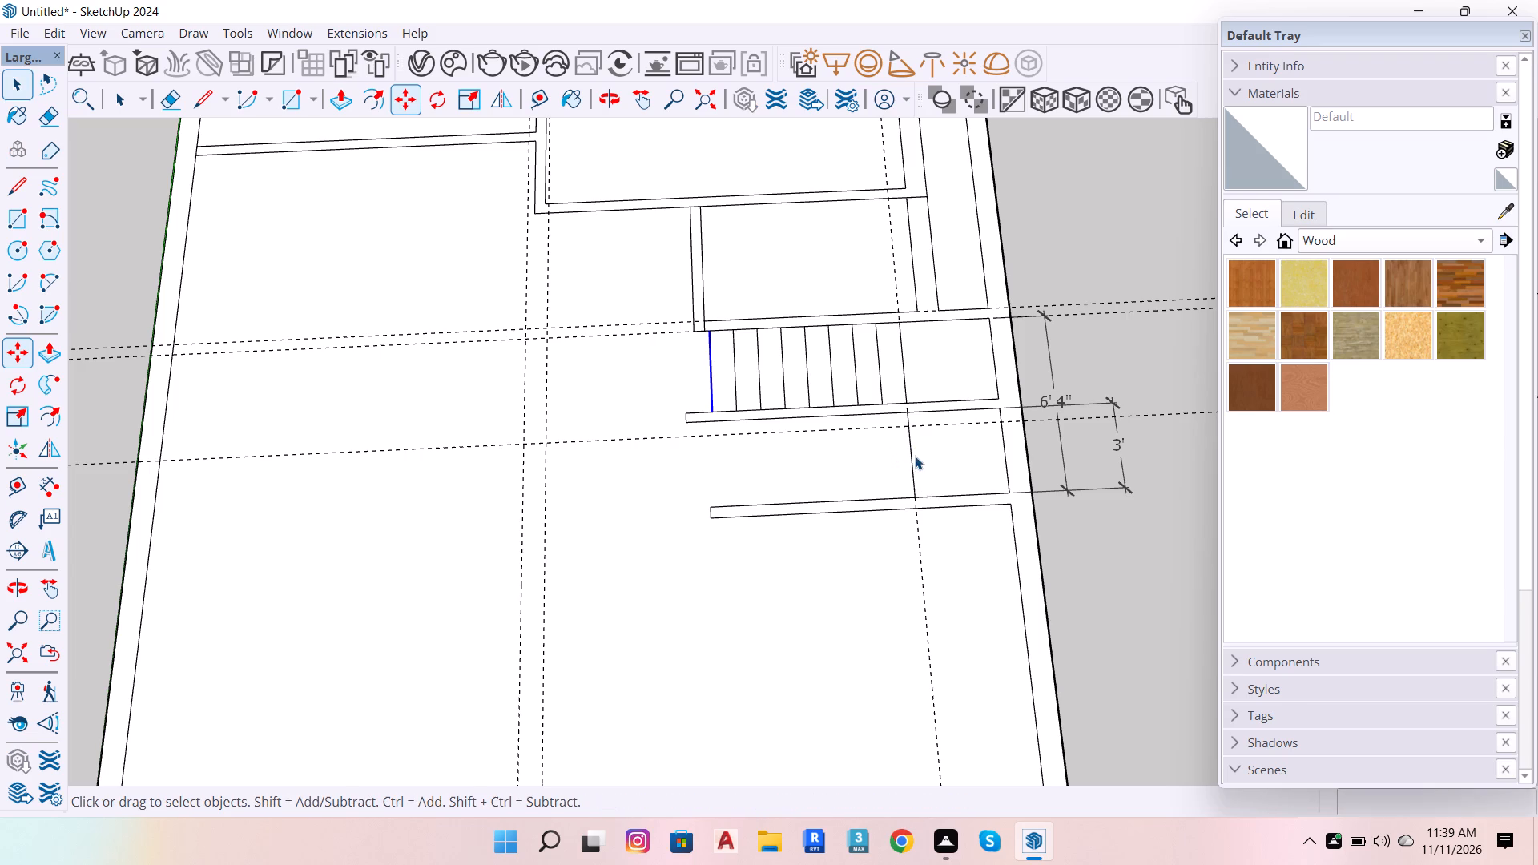
{"action": "left_click", "coordinate": [914, 457]}
{"action": "key", "text": "m"}
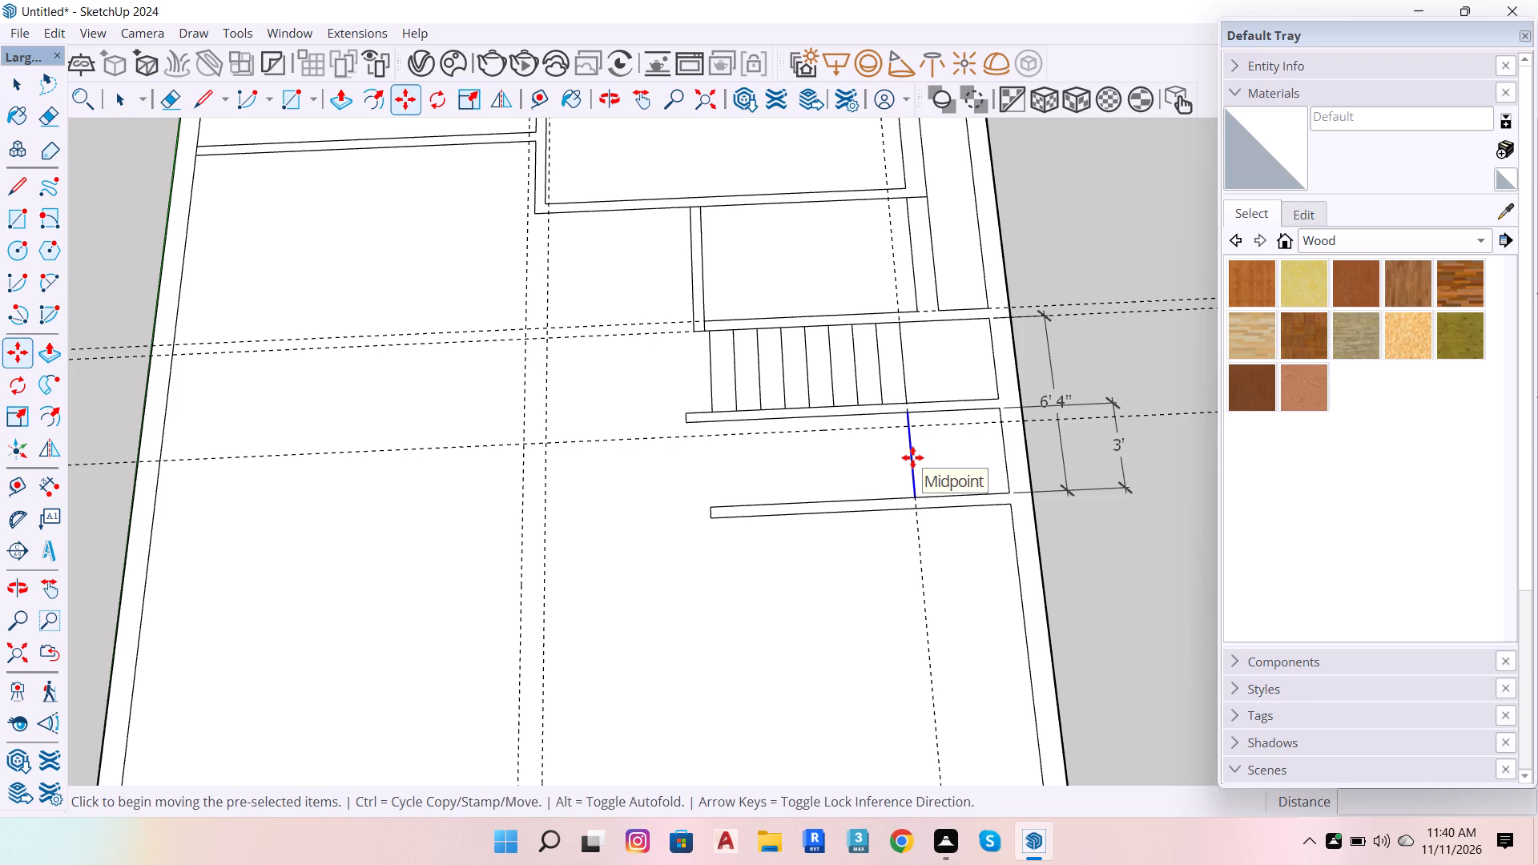
{"action": "left_click", "coordinate": [913, 457]}
{"action": "left_click", "coordinate": [889, 456]}
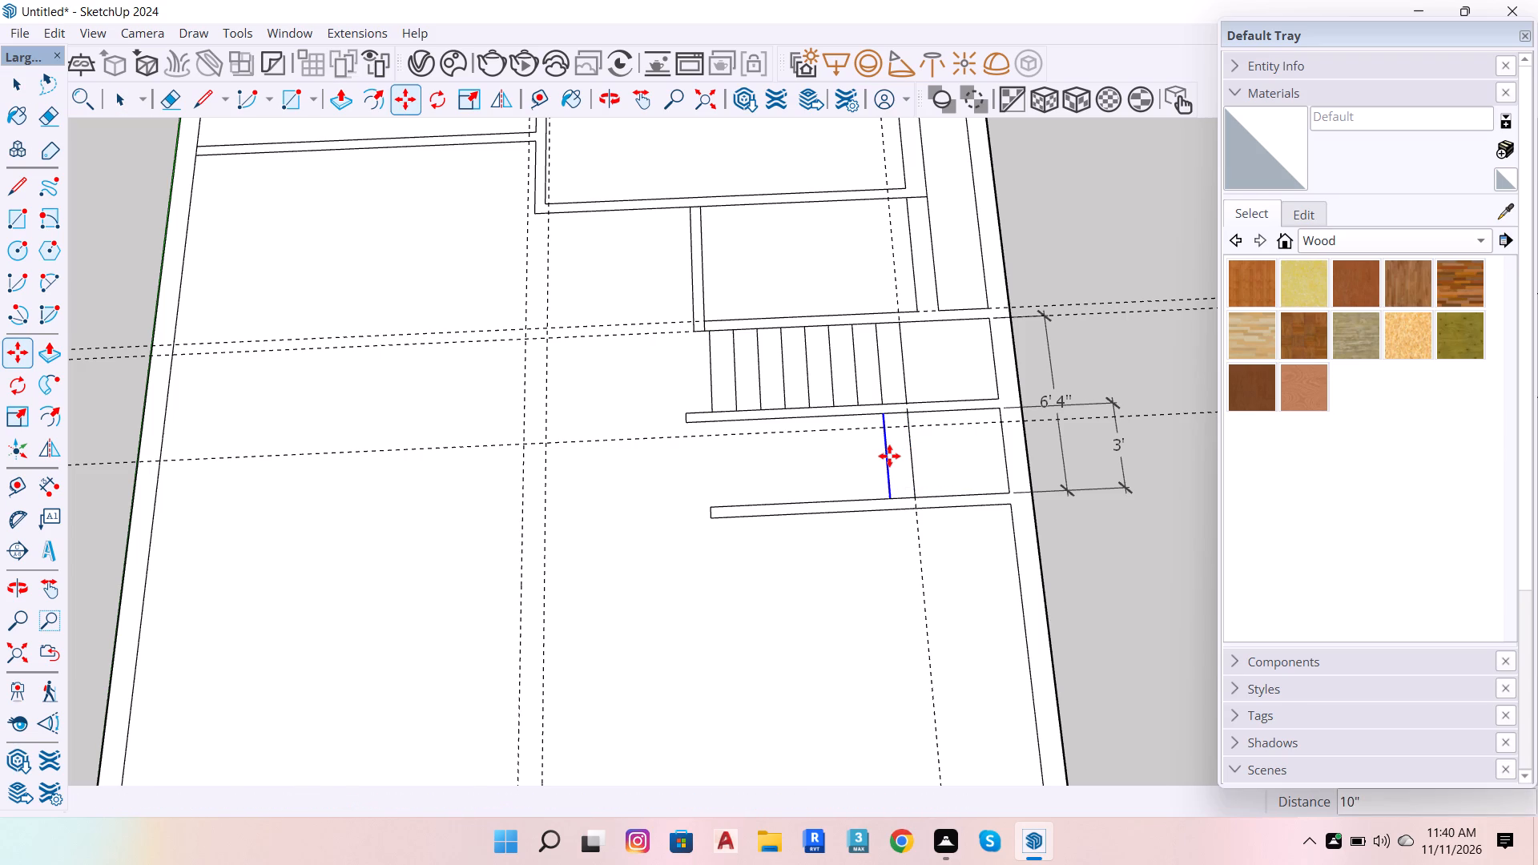
{"action": "left_click", "coordinate": [889, 456]}
{"action": "left_click", "coordinate": [864, 456]}
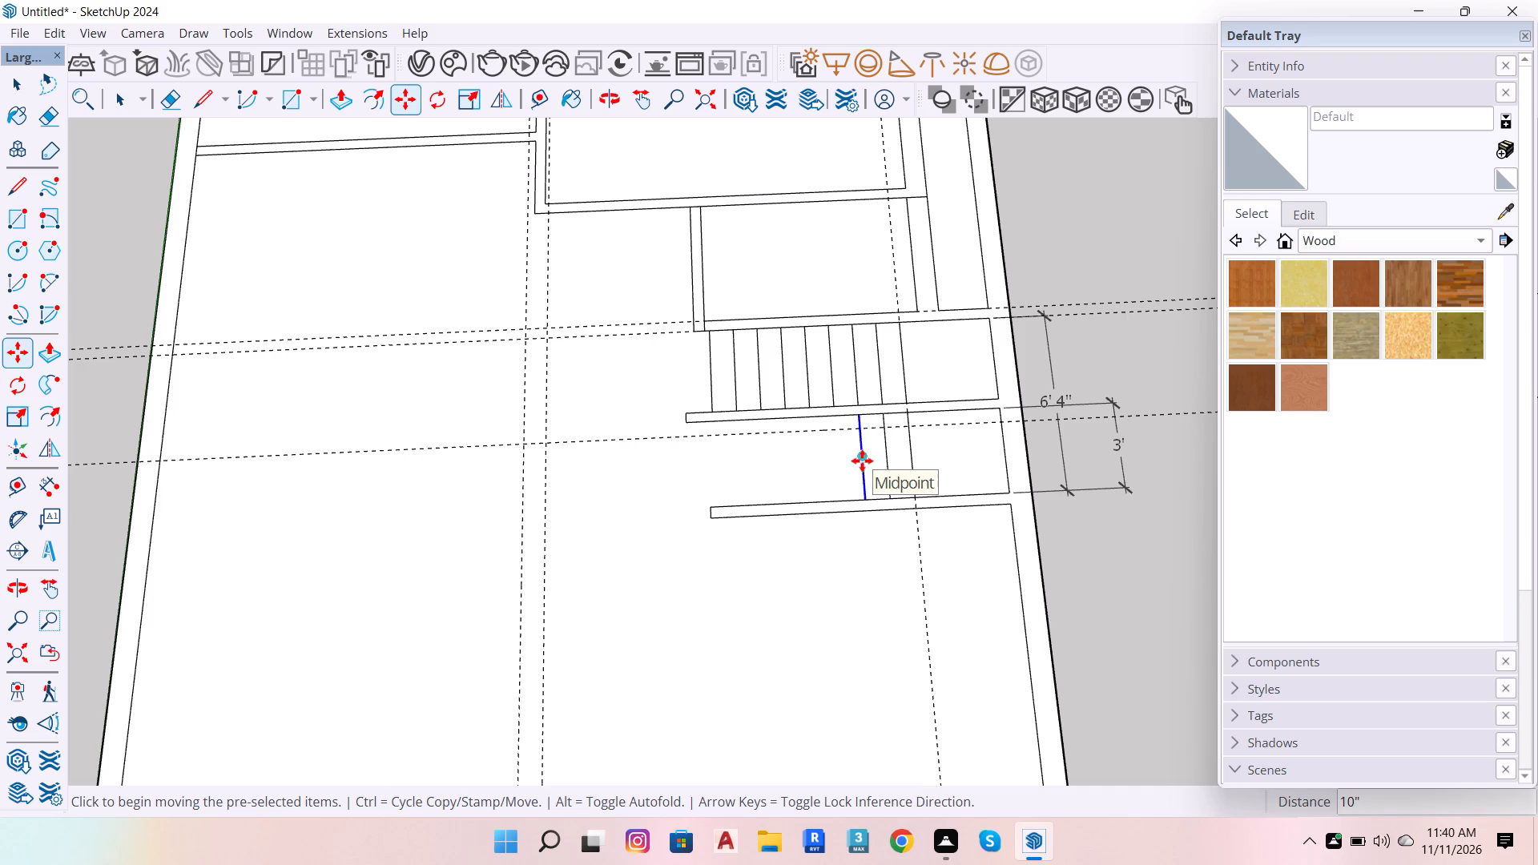
{"action": "key", "text": "space"}
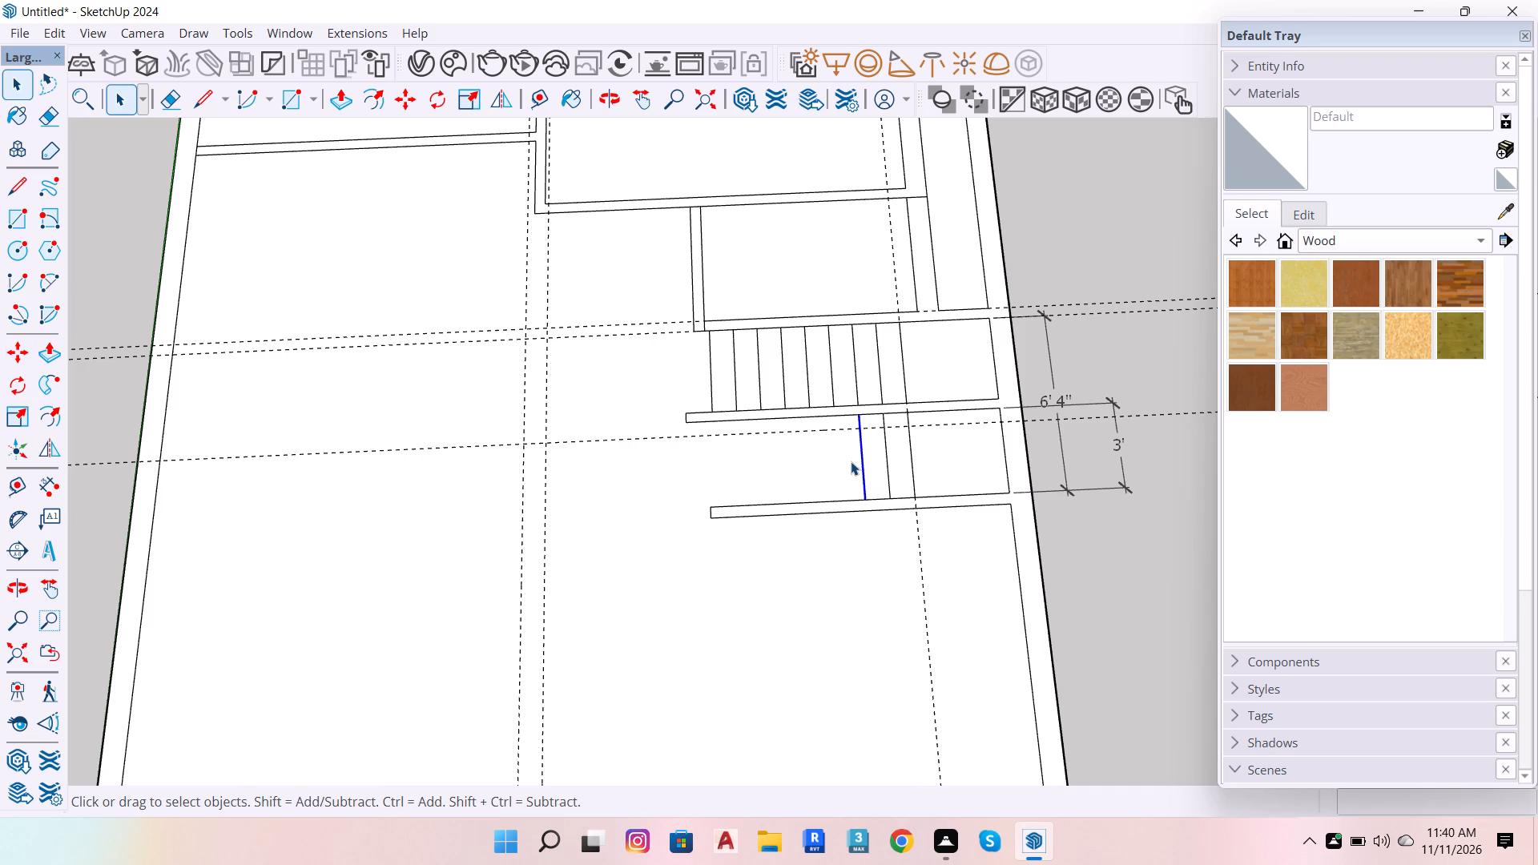
{"action": "key", "text": "m"}
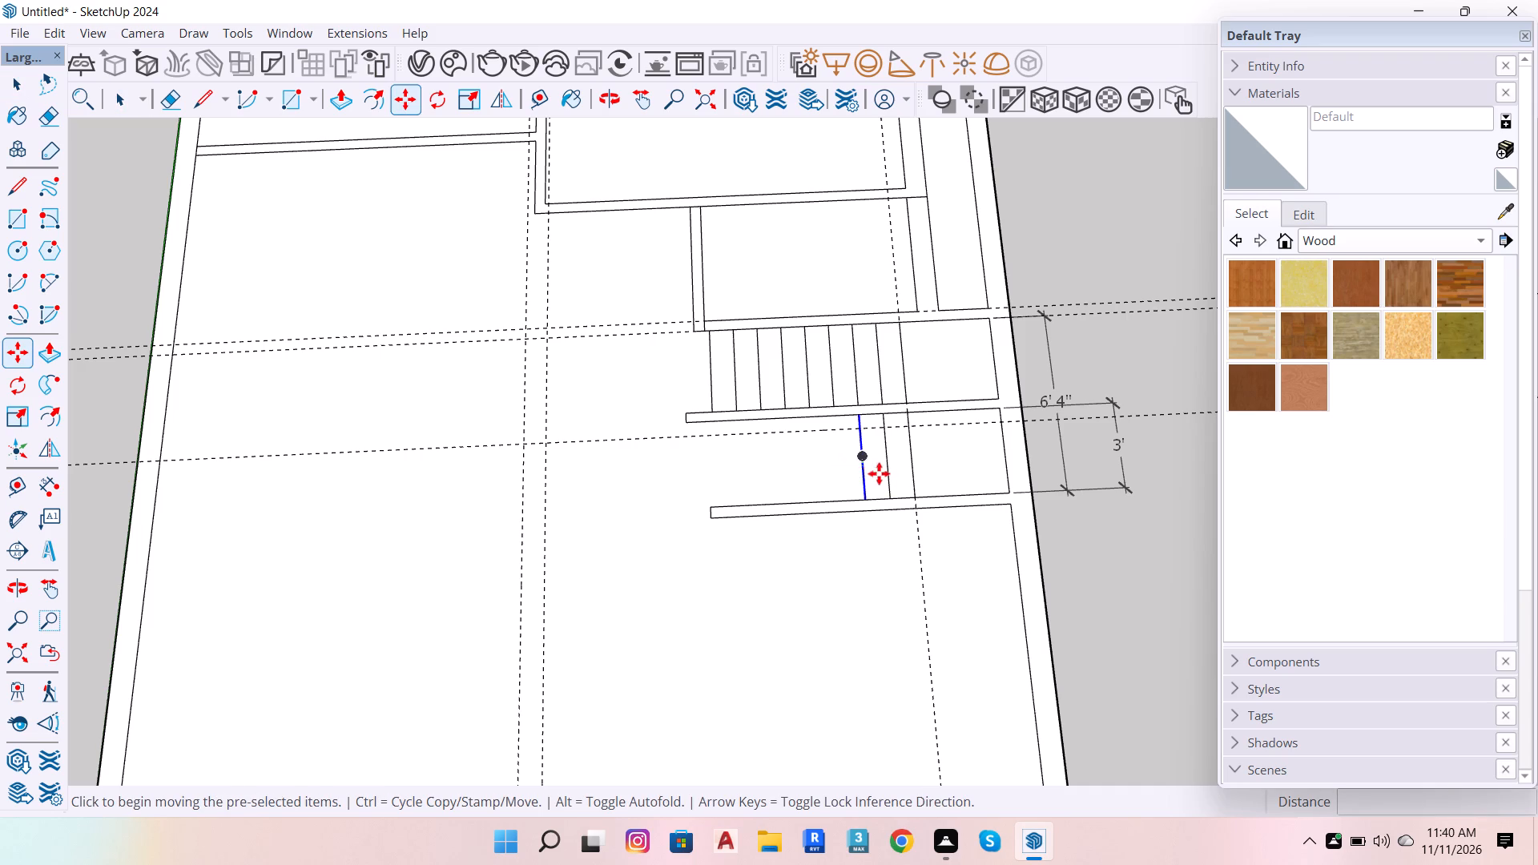
{"action": "left_click", "coordinate": [867, 486]}
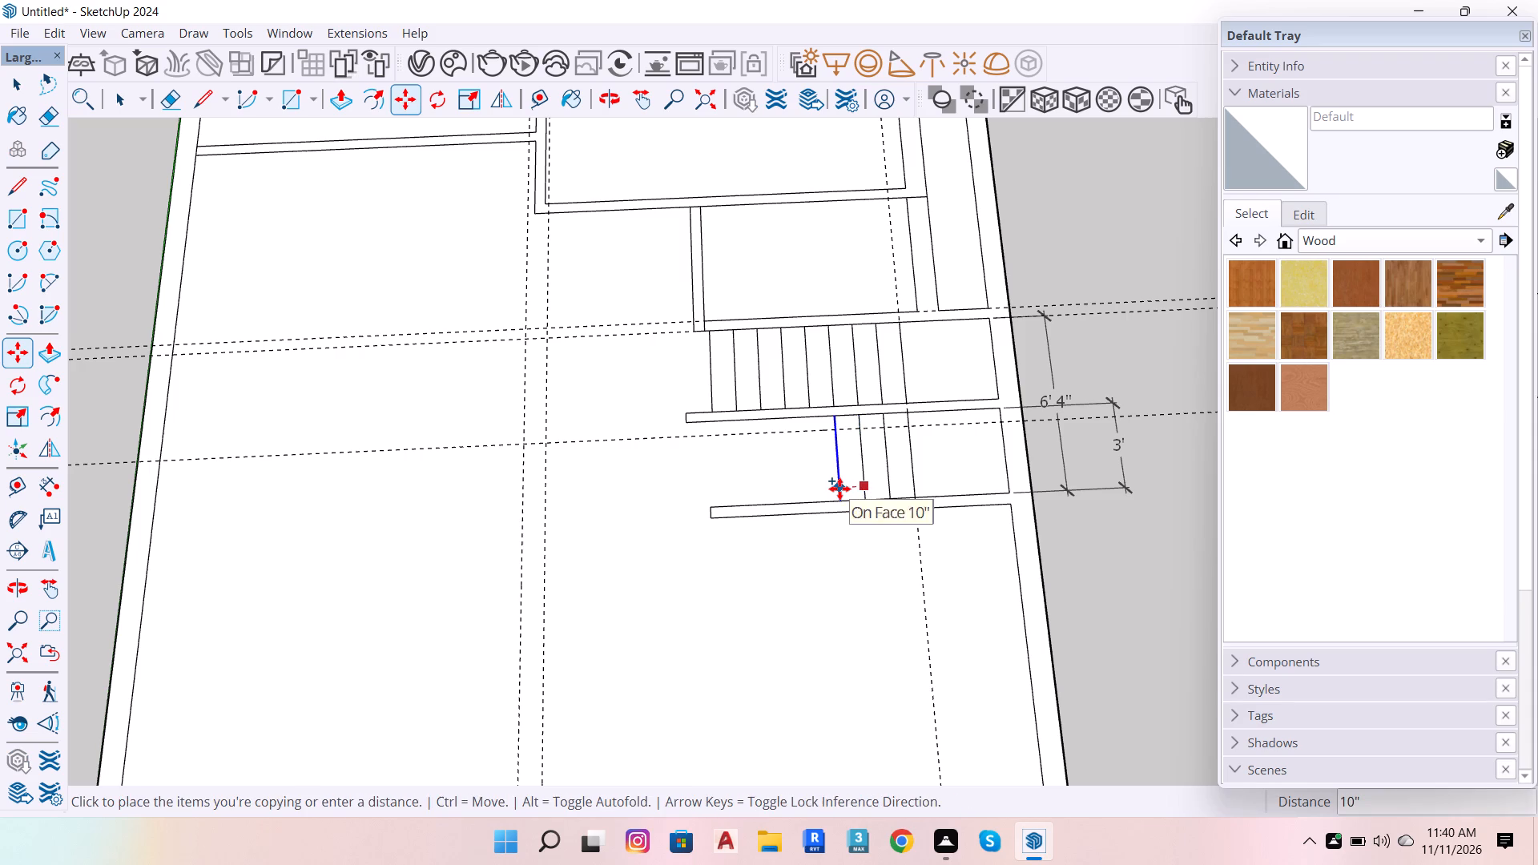
{"action": "left_click", "coordinate": [839, 489]}
Close the lower stair wall in line with the last lower-bay tread and erase the leftover wall beyond it.
{"action": "key", "text": "space"}
{"action": "scroll", "coordinate": [788, 503], "scroll_direction": "up", "scroll_amount": 6}
{"action": "key", "text": "l"}
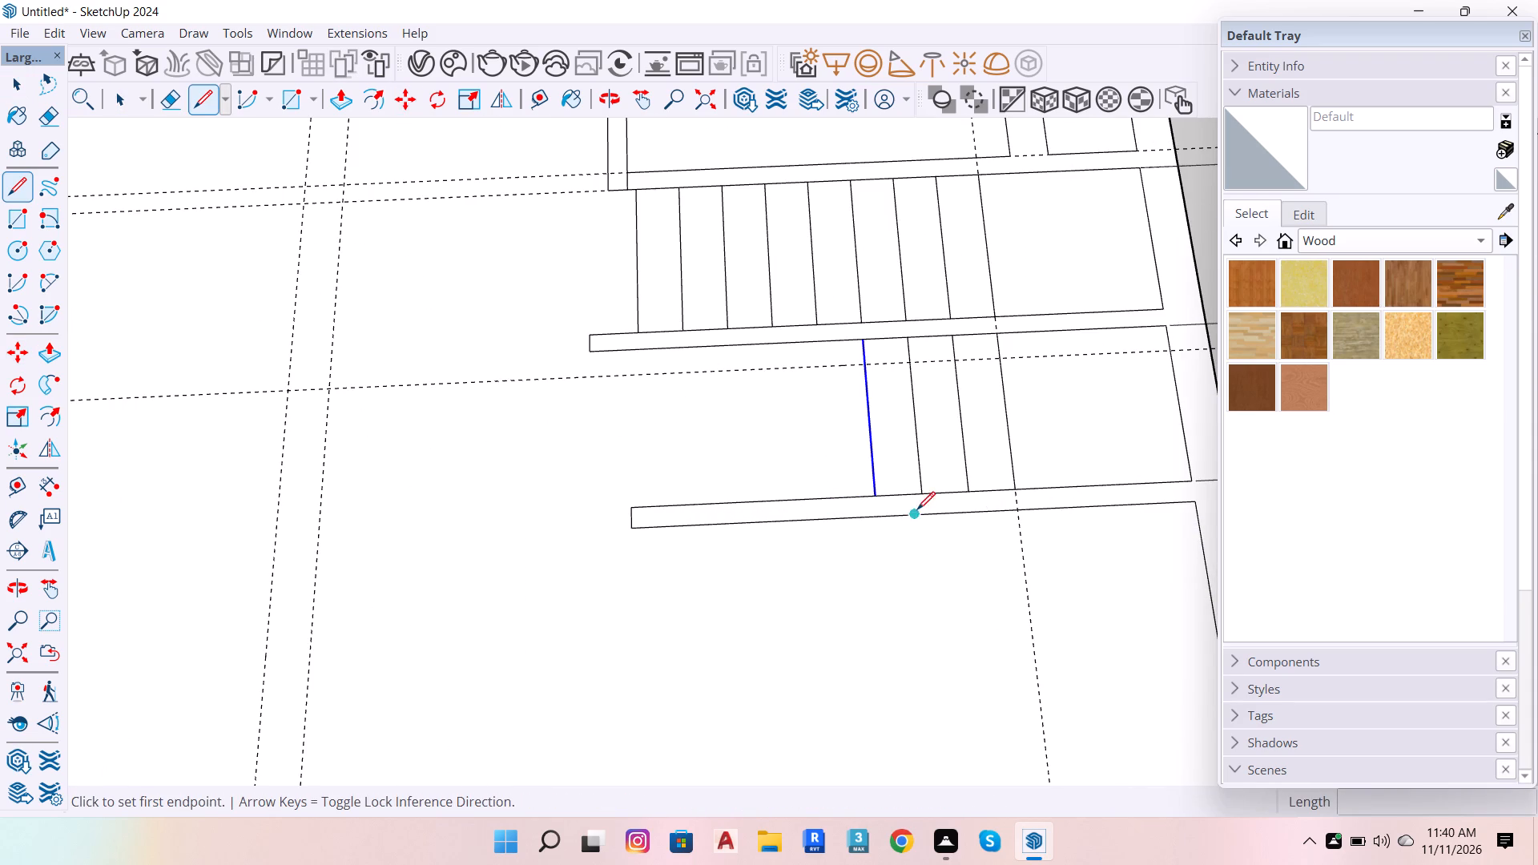
{"action": "left_click", "coordinate": [873, 492]}
{"action": "left_click", "coordinate": [877, 514]}
{"action": "key", "text": "space"}
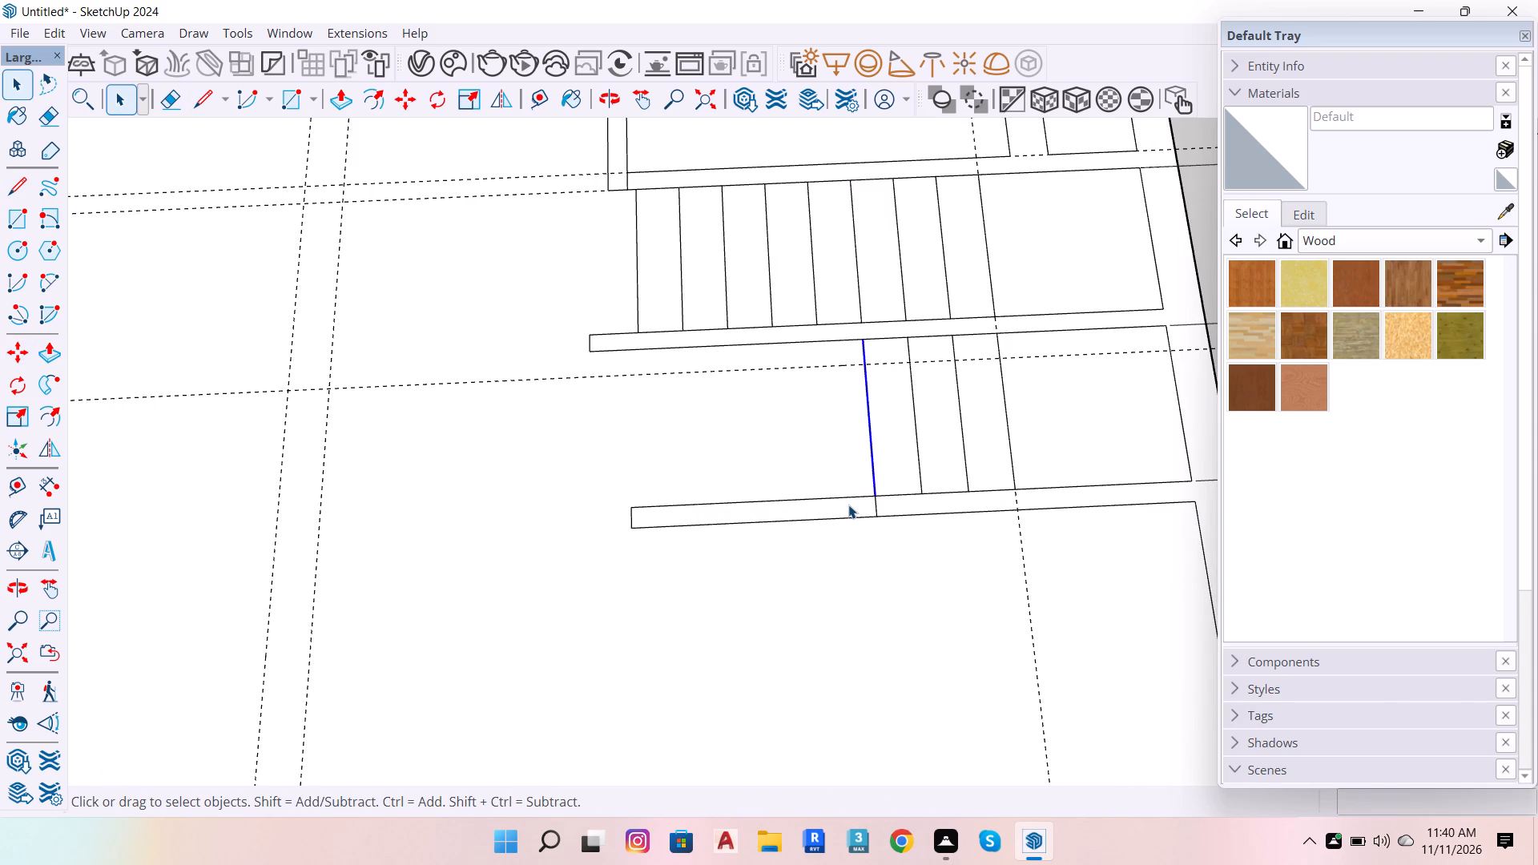
{"action": "key", "text": "e"}
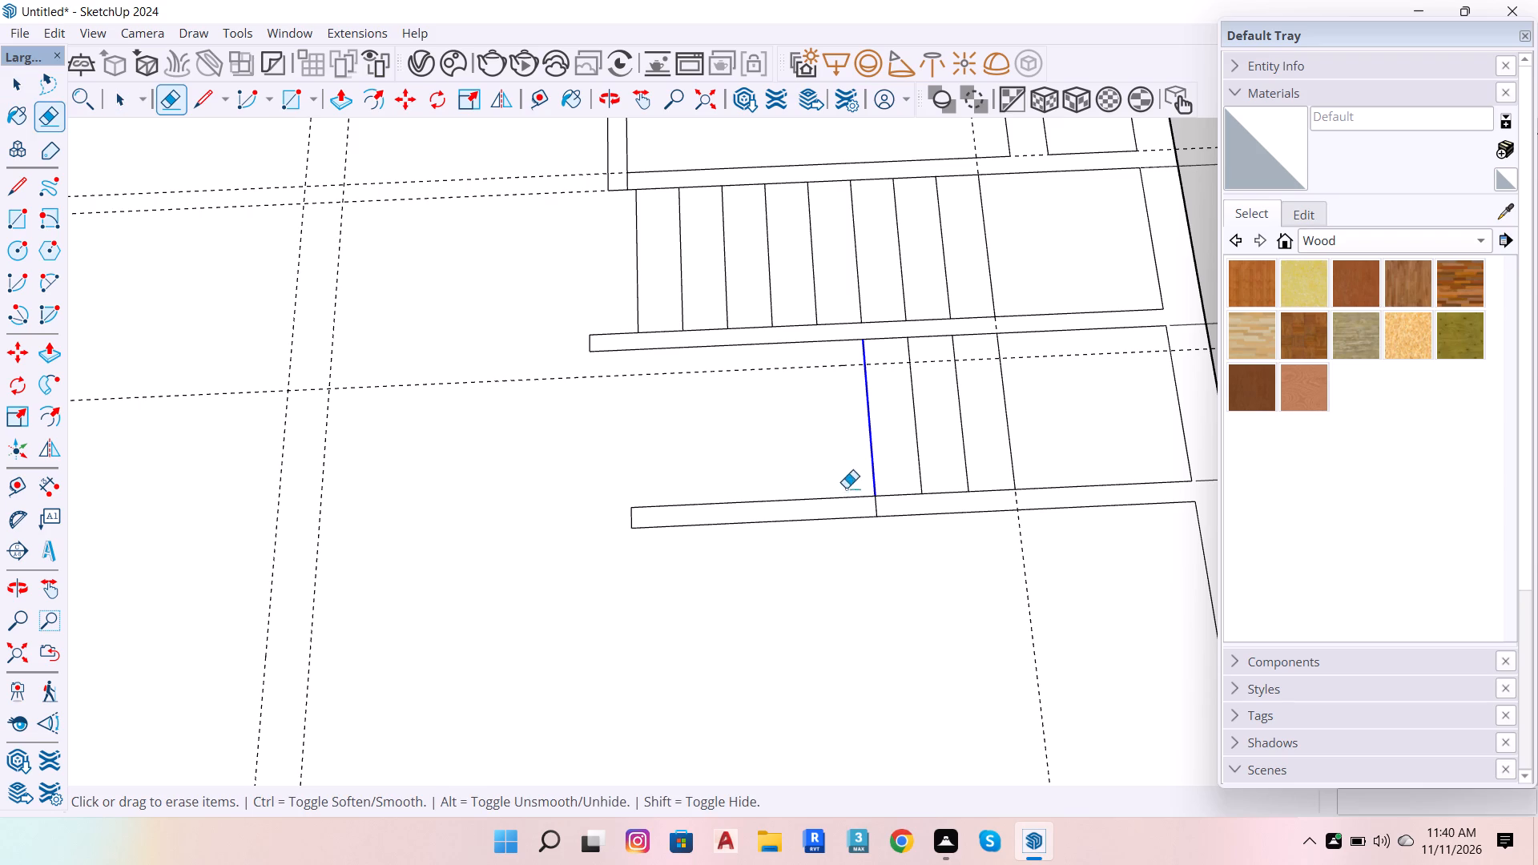
{"action": "left_click_drag", "start_coordinate": [845, 468], "coordinate": [843, 544]}
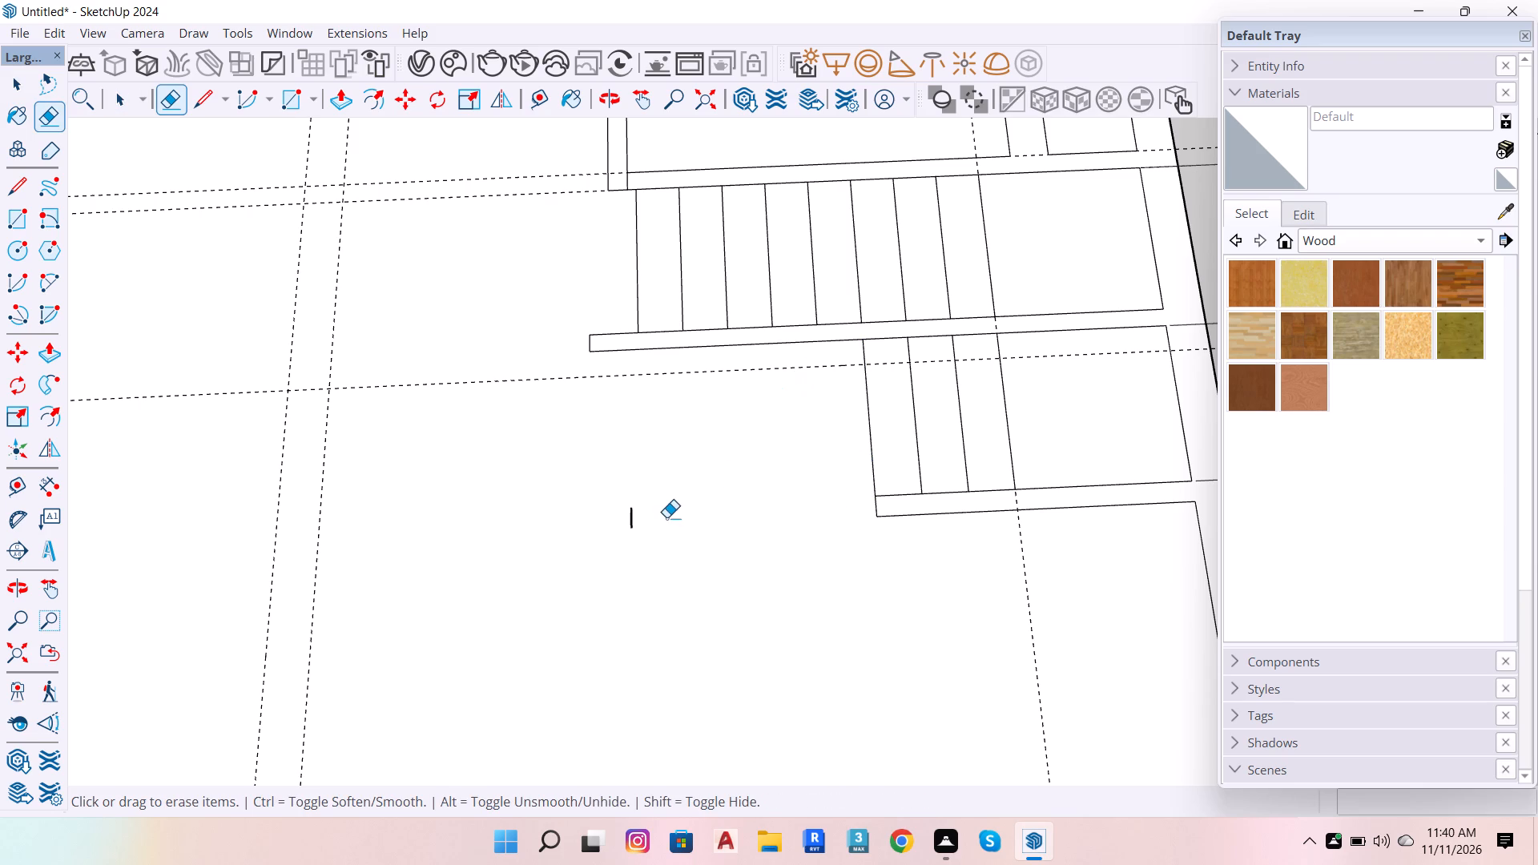
{"action": "left_click_drag", "start_coordinate": [662, 517], "coordinate": [613, 517]}
Erase the crosswise guide through the lower bay and the guide 3'2" inward from the right outer wall.
{"action": "scroll", "coordinate": [838, 513], "scroll_direction": "down", "scroll_amount": 6}
{"action": "scroll", "coordinate": [1130, 408], "scroll_direction": "down", "scroll_amount": 6}
{"action": "scroll", "coordinate": [841, 428], "scroll_direction": "up", "scroll_amount": 3}
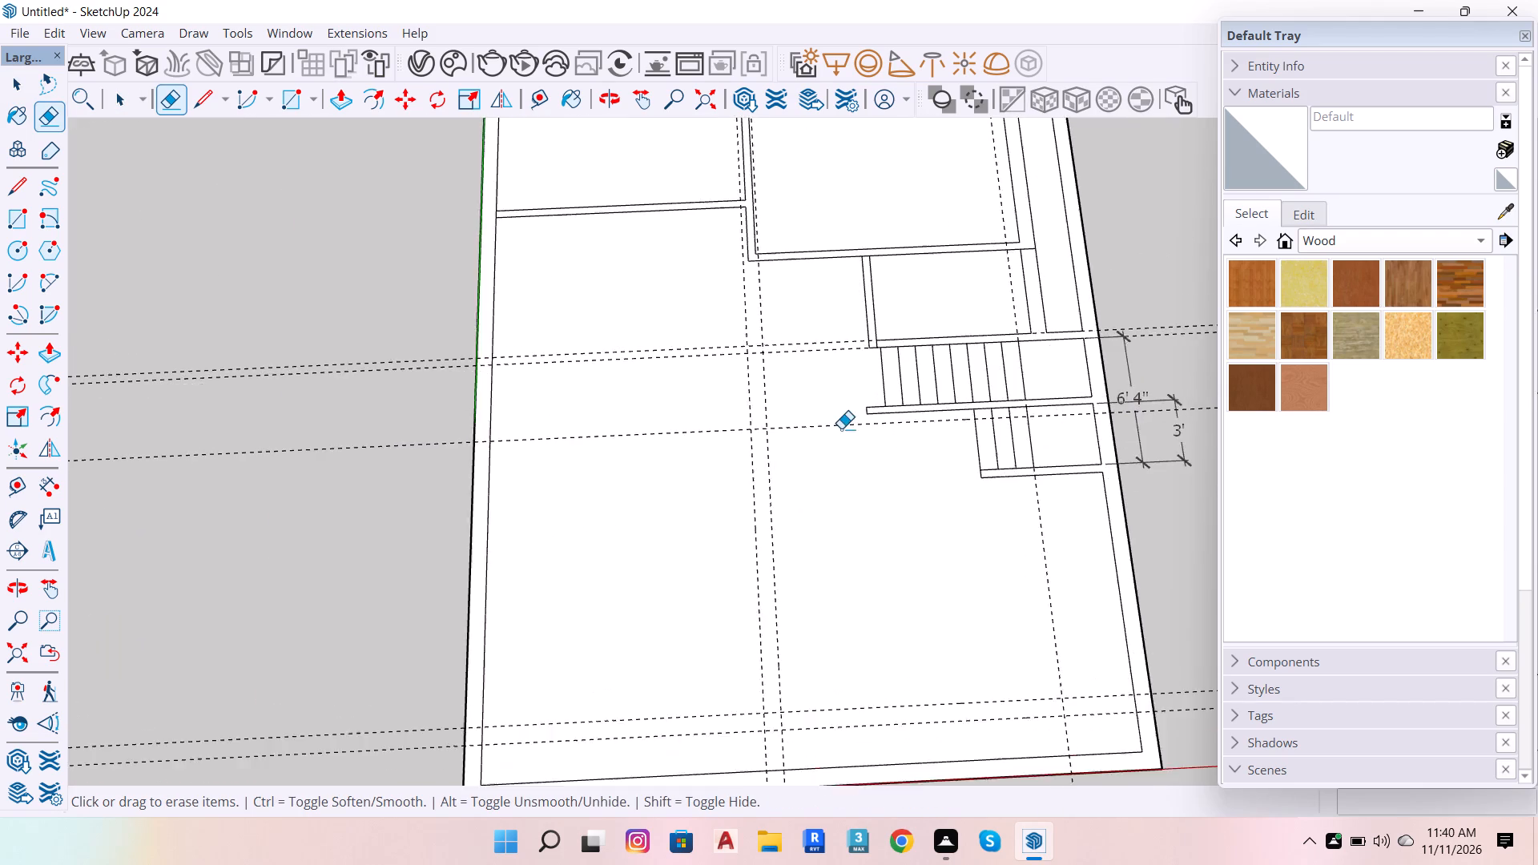
{"action": "scroll", "coordinate": [841, 428], "scroll_direction": "up", "scroll_amount": 3}
{"action": "left_click_drag", "start_coordinate": [844, 422], "coordinate": [848, 446]}
{"action": "scroll", "coordinate": [861, 429], "scroll_direction": "down", "scroll_amount": 6}
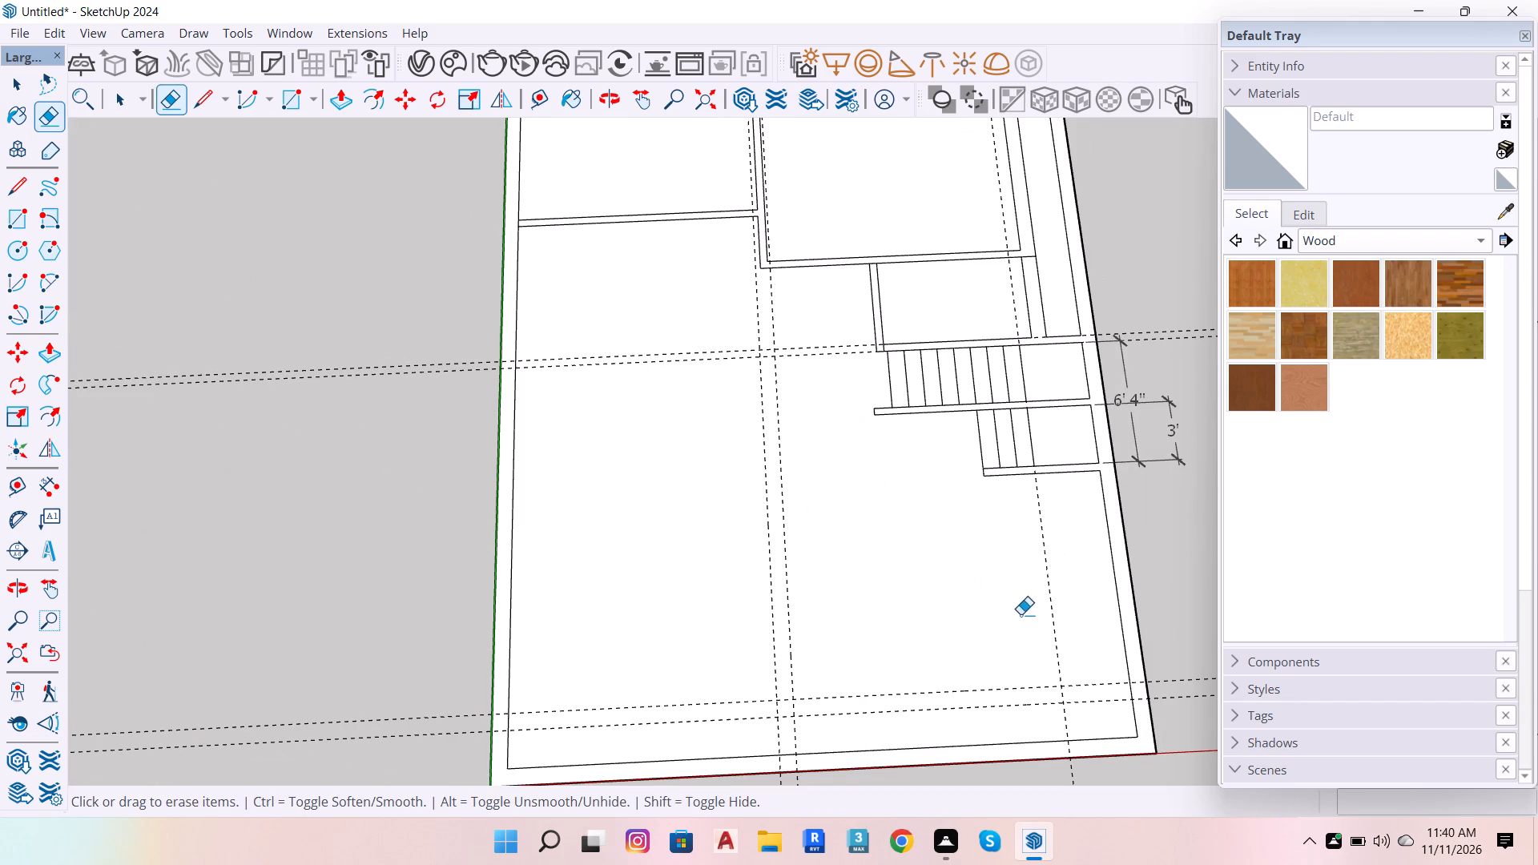
{"action": "left_click_drag", "start_coordinate": [1053, 622], "coordinate": [1061, 632]}
Place a guide 1'9" inward from the right outer wall's inner face and a parallel guide 9" farther inward.
{"action": "scroll", "coordinate": [992, 612], "scroll_direction": "down", "scroll_amount": 5}
{"action": "scroll", "coordinate": [1090, 708], "scroll_direction": "up", "scroll_amount": 4}
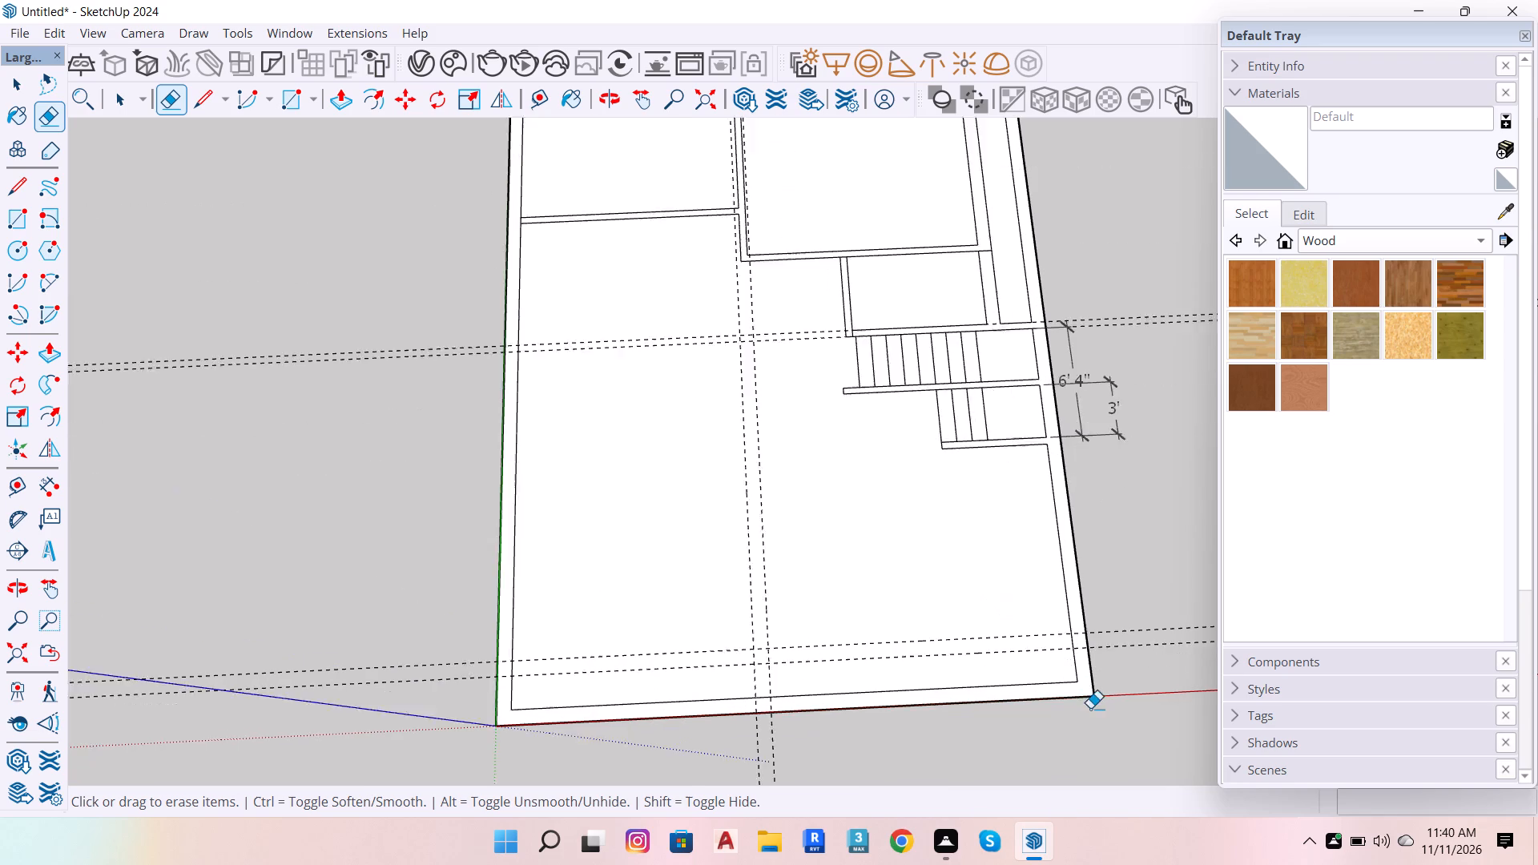
{"action": "scroll", "coordinate": [1090, 708], "scroll_direction": "up", "scroll_amount": 2}
{"action": "scroll", "coordinate": [817, 563], "scroll_direction": "down", "scroll_amount": 3}
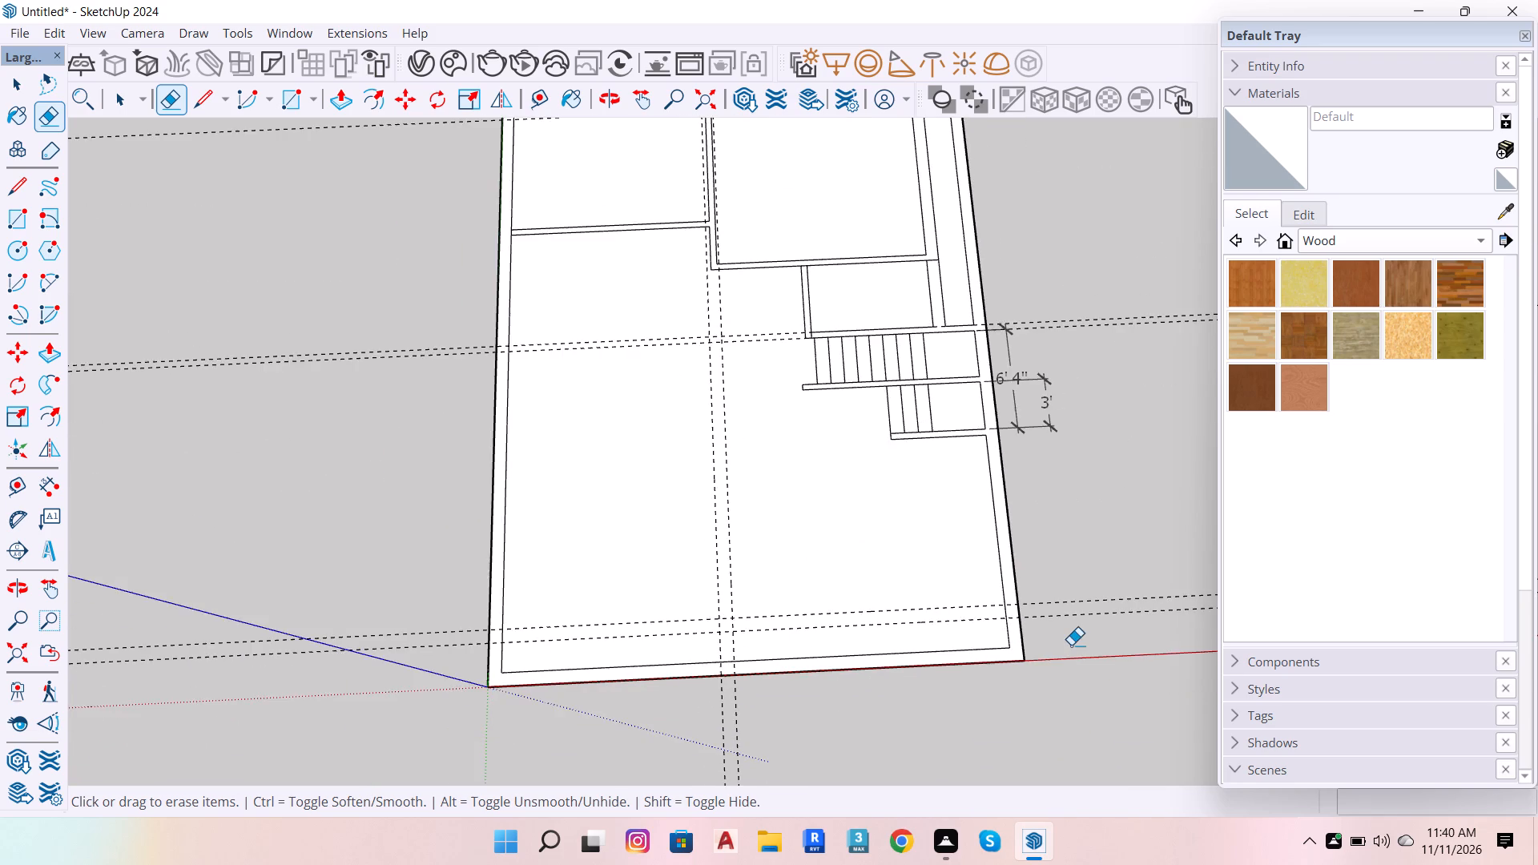
{"action": "scroll", "coordinate": [1071, 645], "scroll_direction": "up", "scroll_amount": 5}
{"action": "scroll", "coordinate": [996, 641], "scroll_direction": "down", "scroll_amount": 6}
{"action": "scroll", "coordinate": [892, 382], "scroll_direction": "up", "scroll_amount": 3}
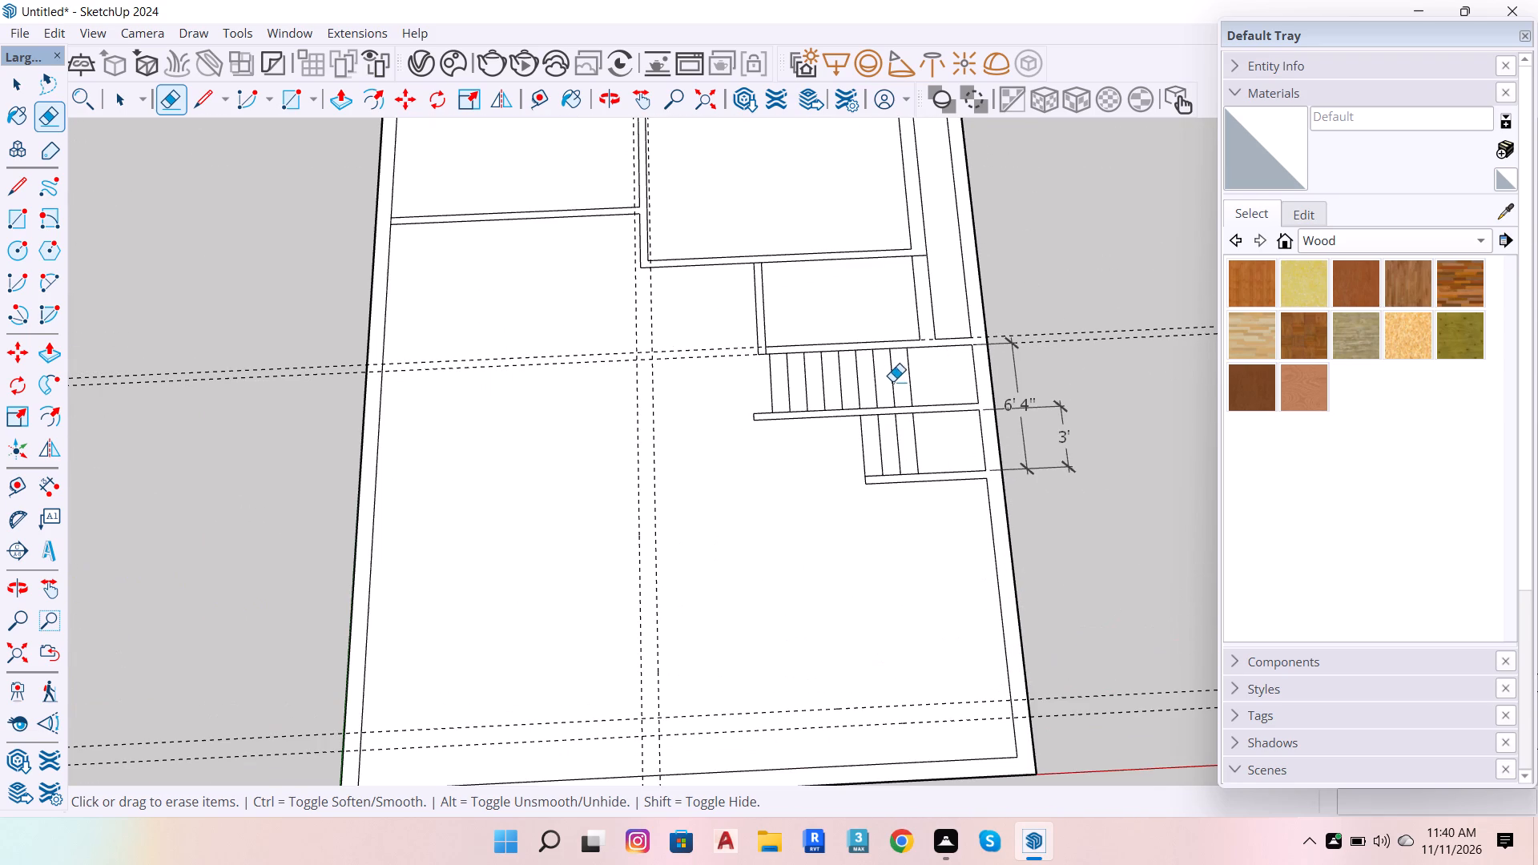
{"action": "key", "text": "t"}
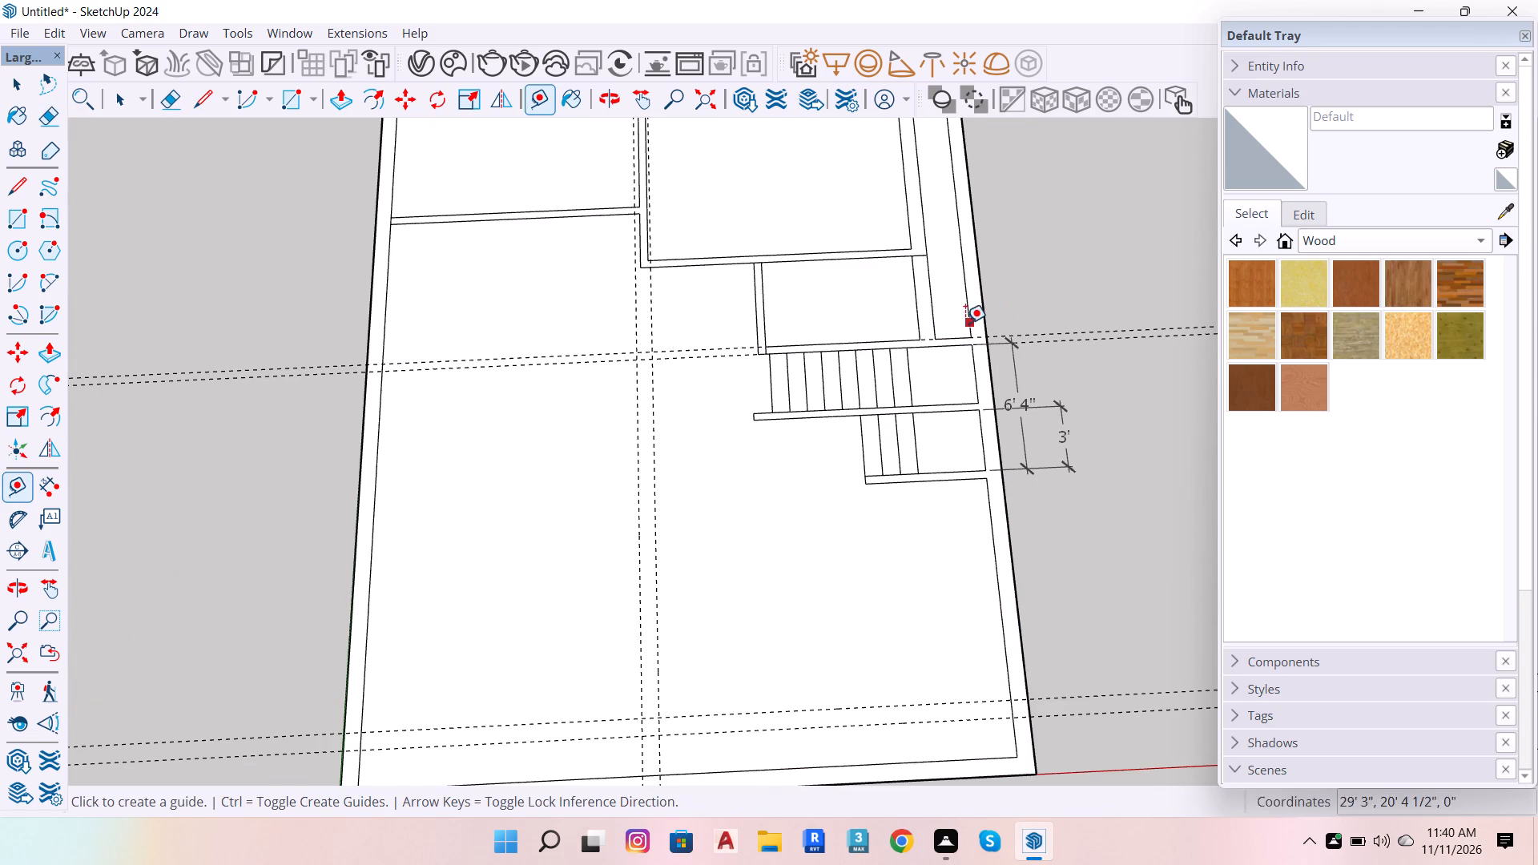
{"action": "left_click", "coordinate": [965, 323]}
{"action": "left_click", "coordinate": [932, 327]}
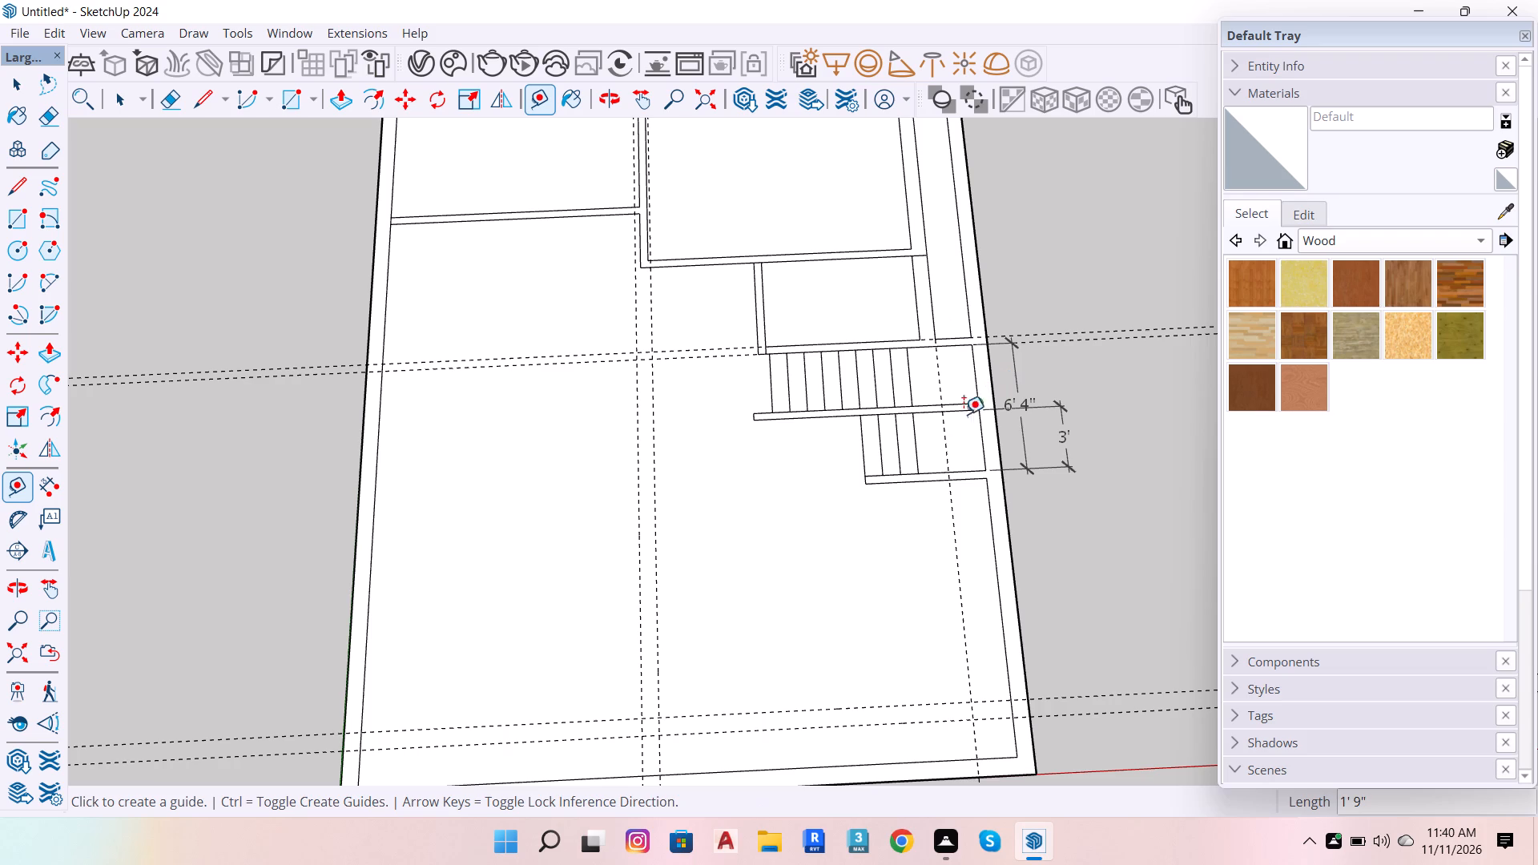
{"action": "left_click", "coordinate": [960, 570]}
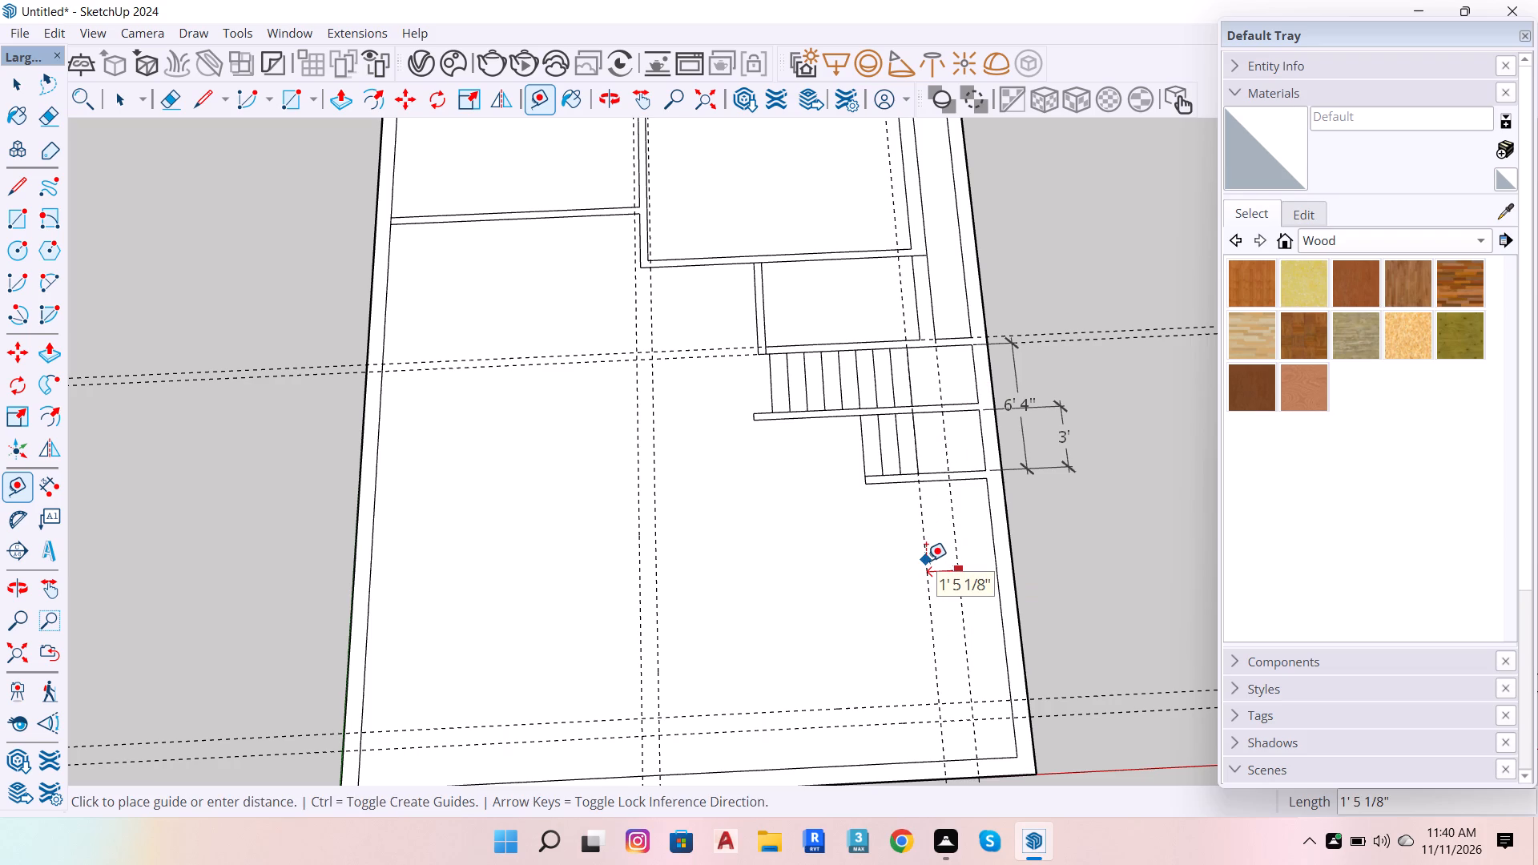
{"action": "key", "text": "9"}
{"action": "key", "text": "Return"}
{"action": "key", "text": "space"}
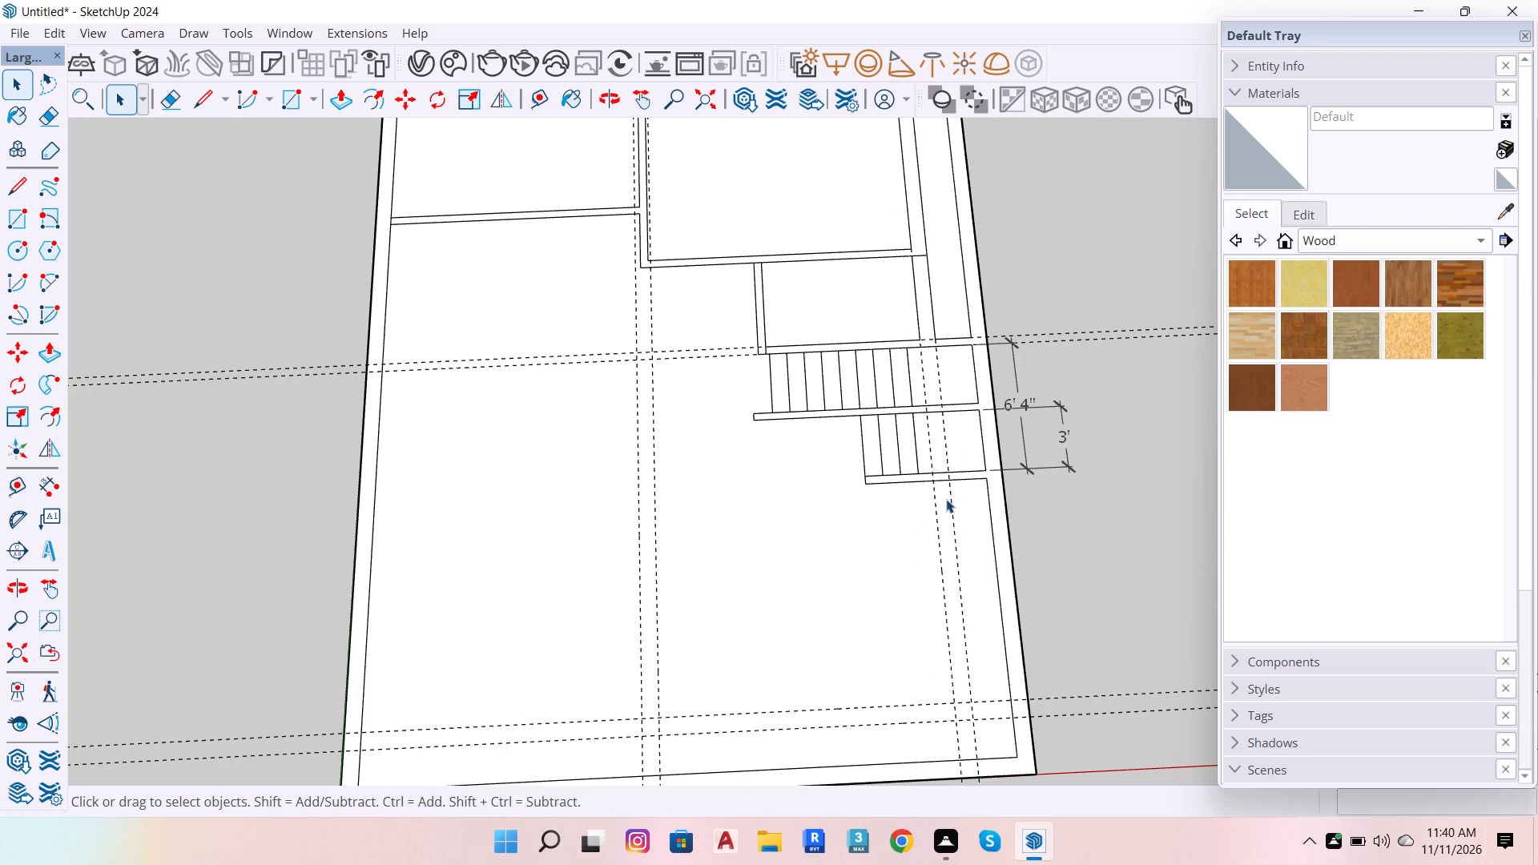
Draw the 9" thick L-shaped wall along the guides, from the lower stair wall down and across to the central guides.
{"action": "key", "text": "l"}
{"action": "left_click", "coordinate": [949, 484]}
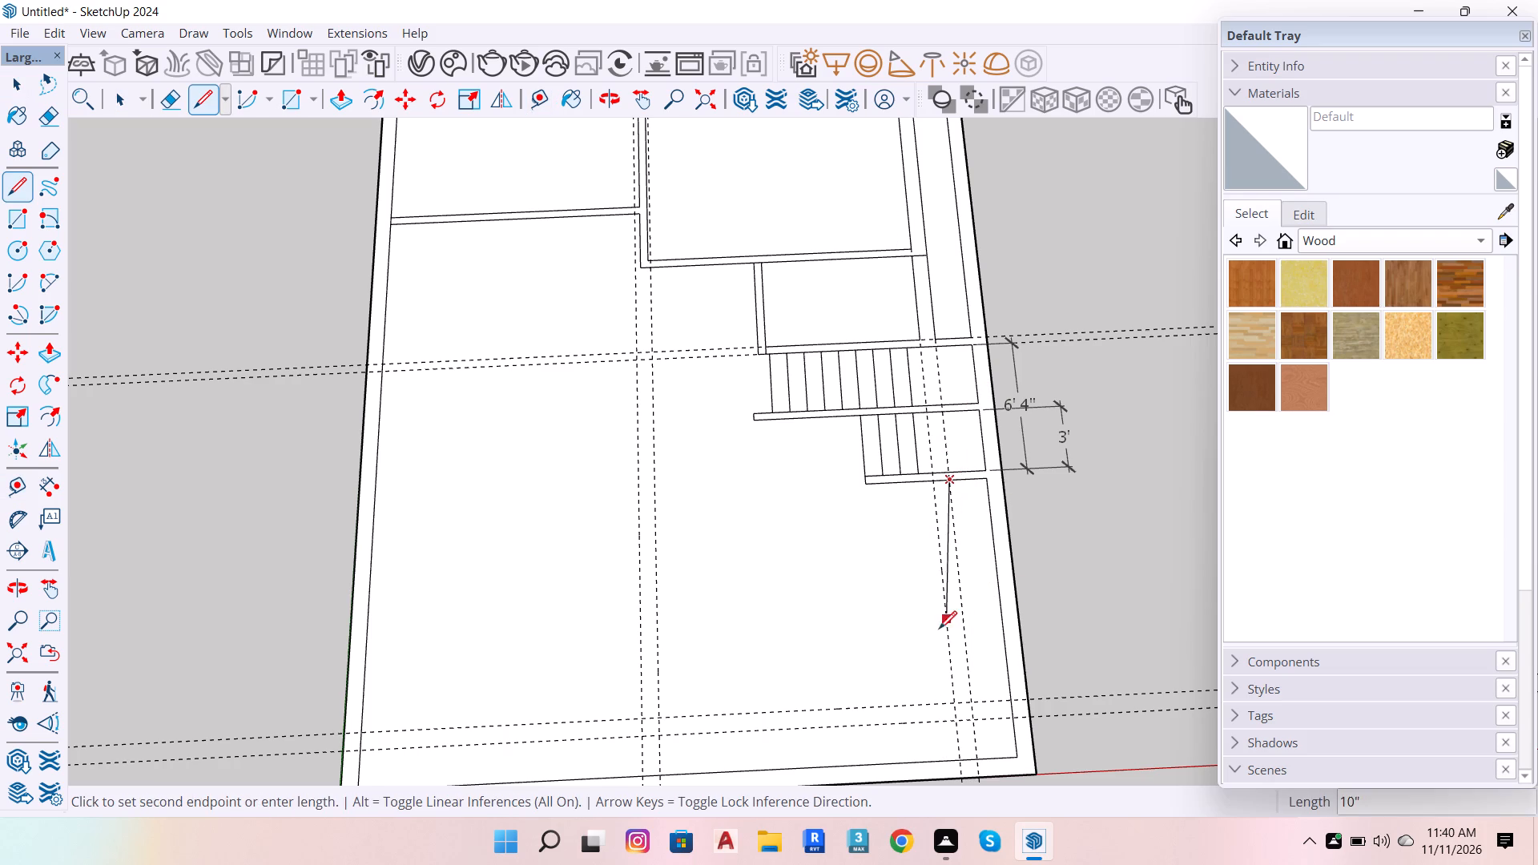
{"action": "left_click", "coordinate": [975, 725]}
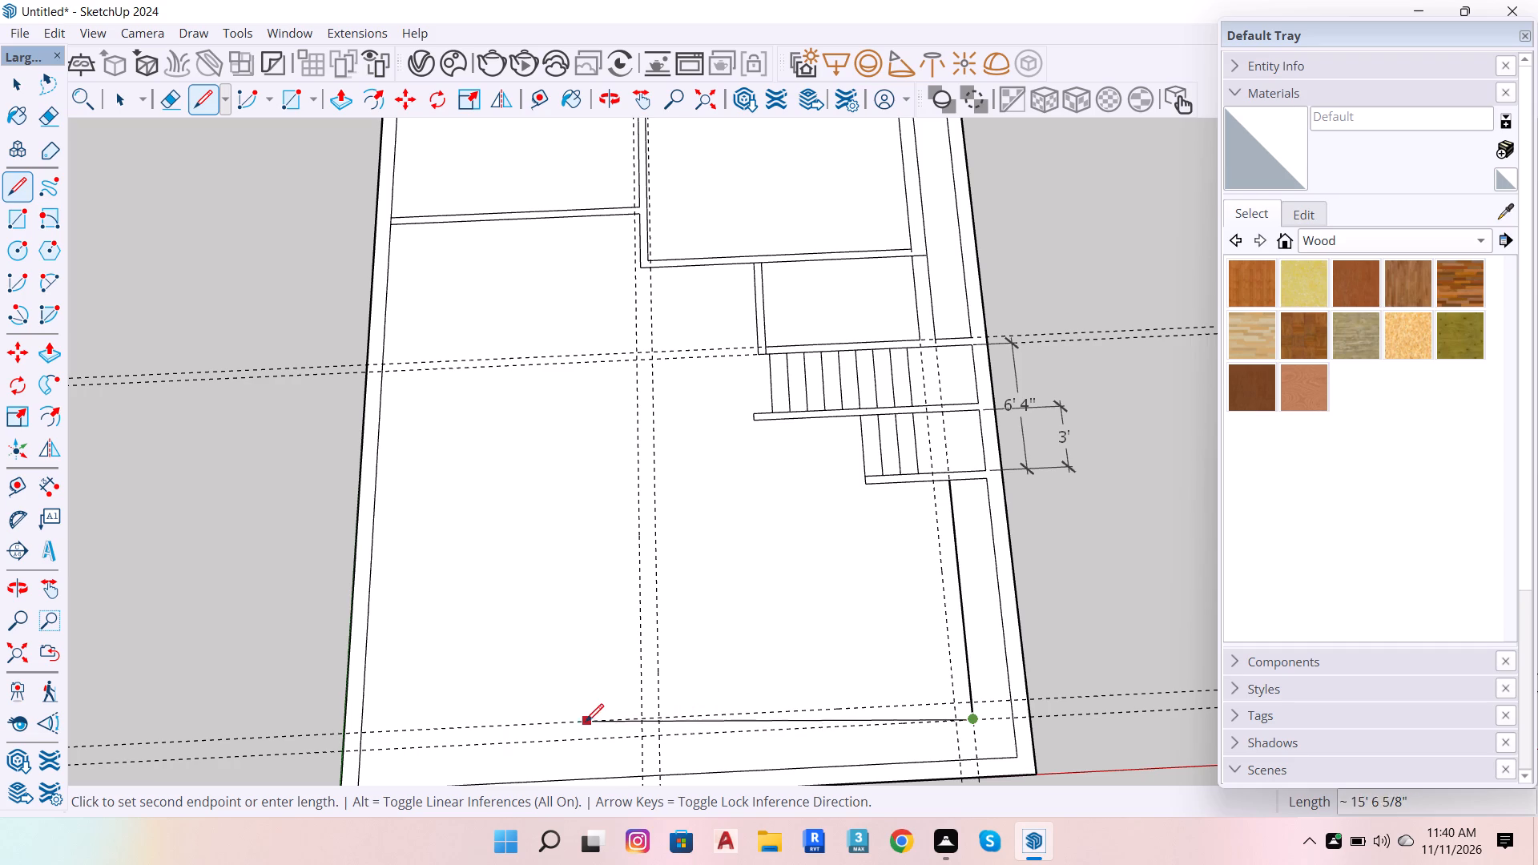
{"action": "left_click", "coordinate": [659, 739]}
{"action": "left_click", "coordinate": [640, 739]}
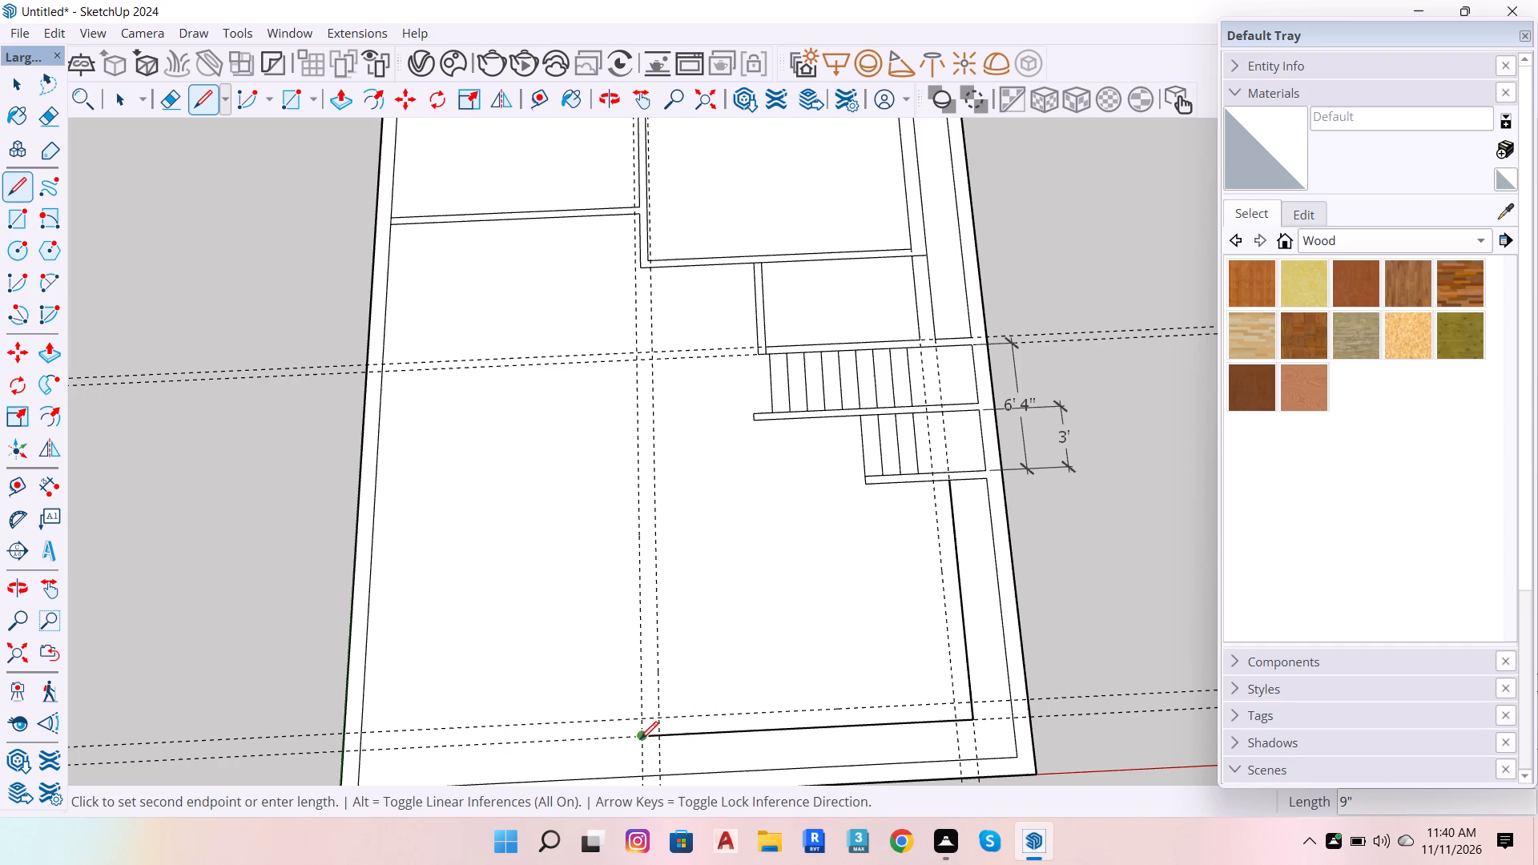
{"action": "left_click", "coordinate": [642, 724]}
{"action": "left_click", "coordinate": [659, 720]}
{"action": "left_click", "coordinate": [952, 706]}
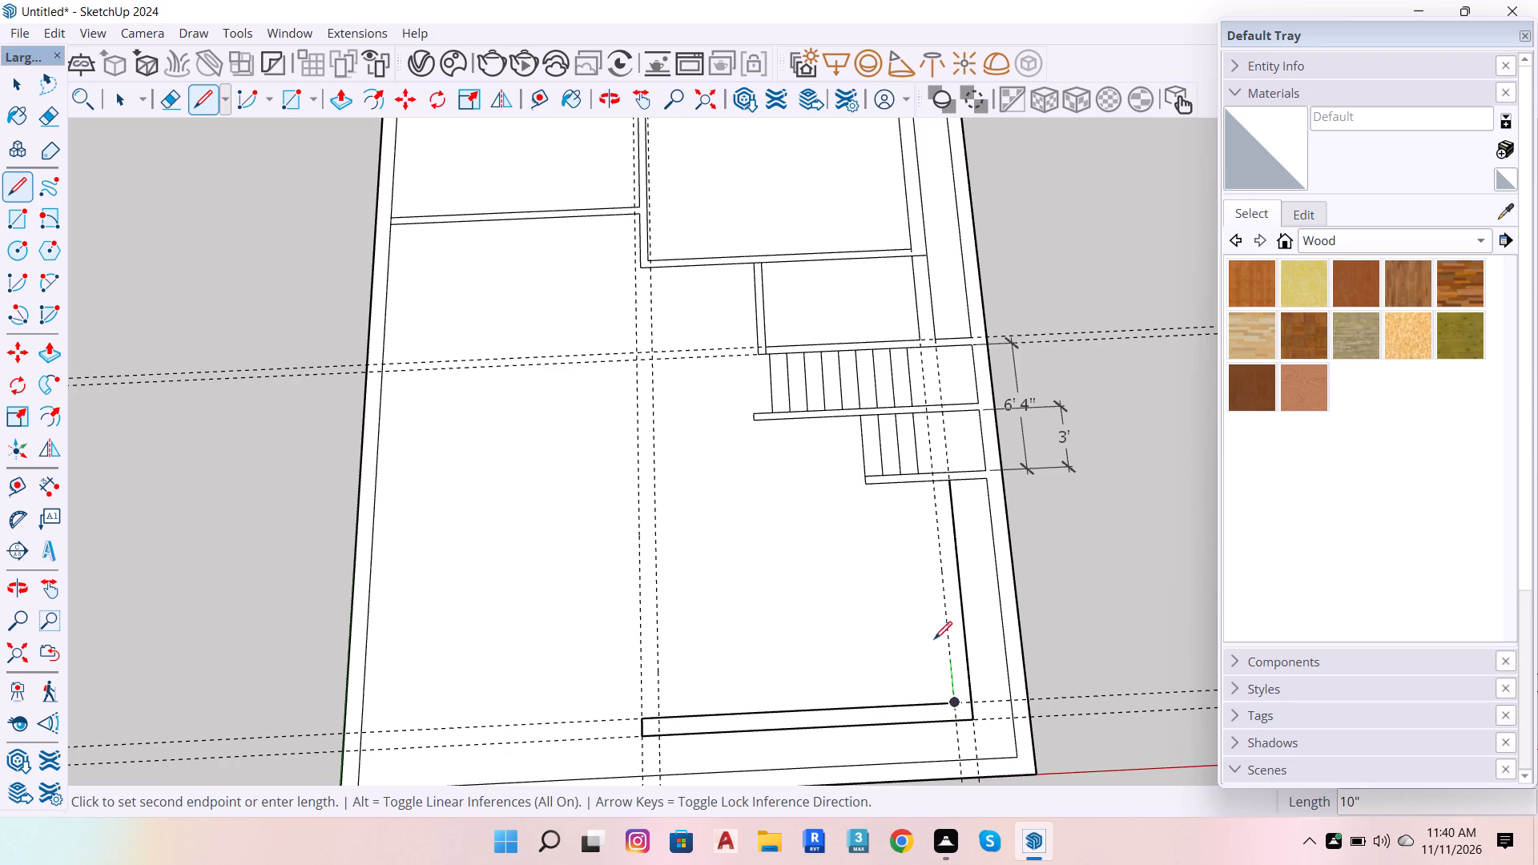
{"action": "left_click", "coordinate": [934, 484]}
{"action": "key", "text": "space"}
{"action": "scroll", "coordinate": [650, 694], "scroll_direction": "up", "scroll_amount": 3}
{"action": "scroll", "coordinate": [737, 635], "scroll_direction": "down", "scroll_amount": 4}
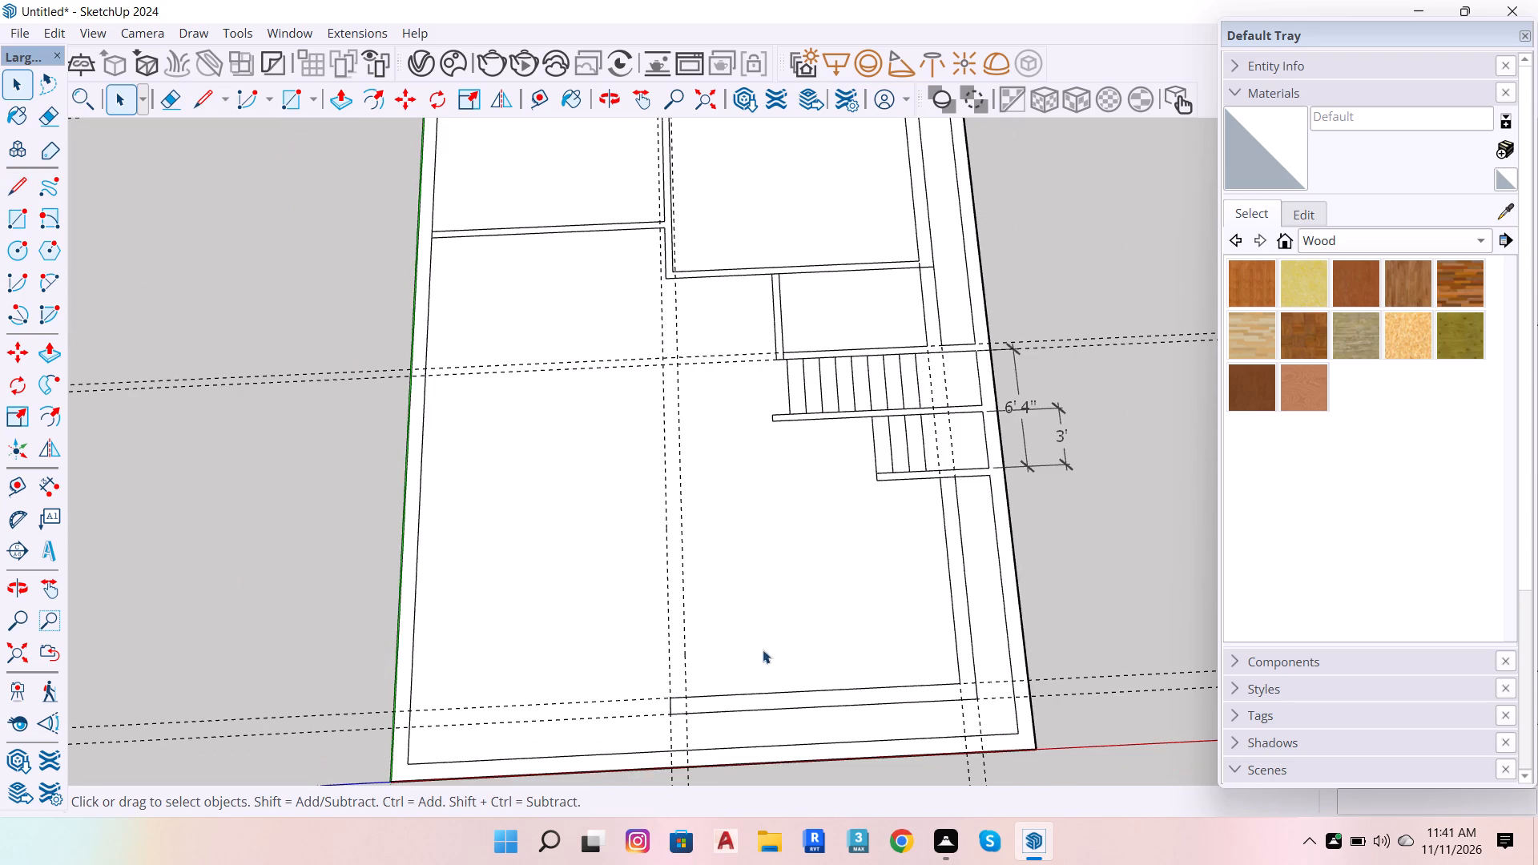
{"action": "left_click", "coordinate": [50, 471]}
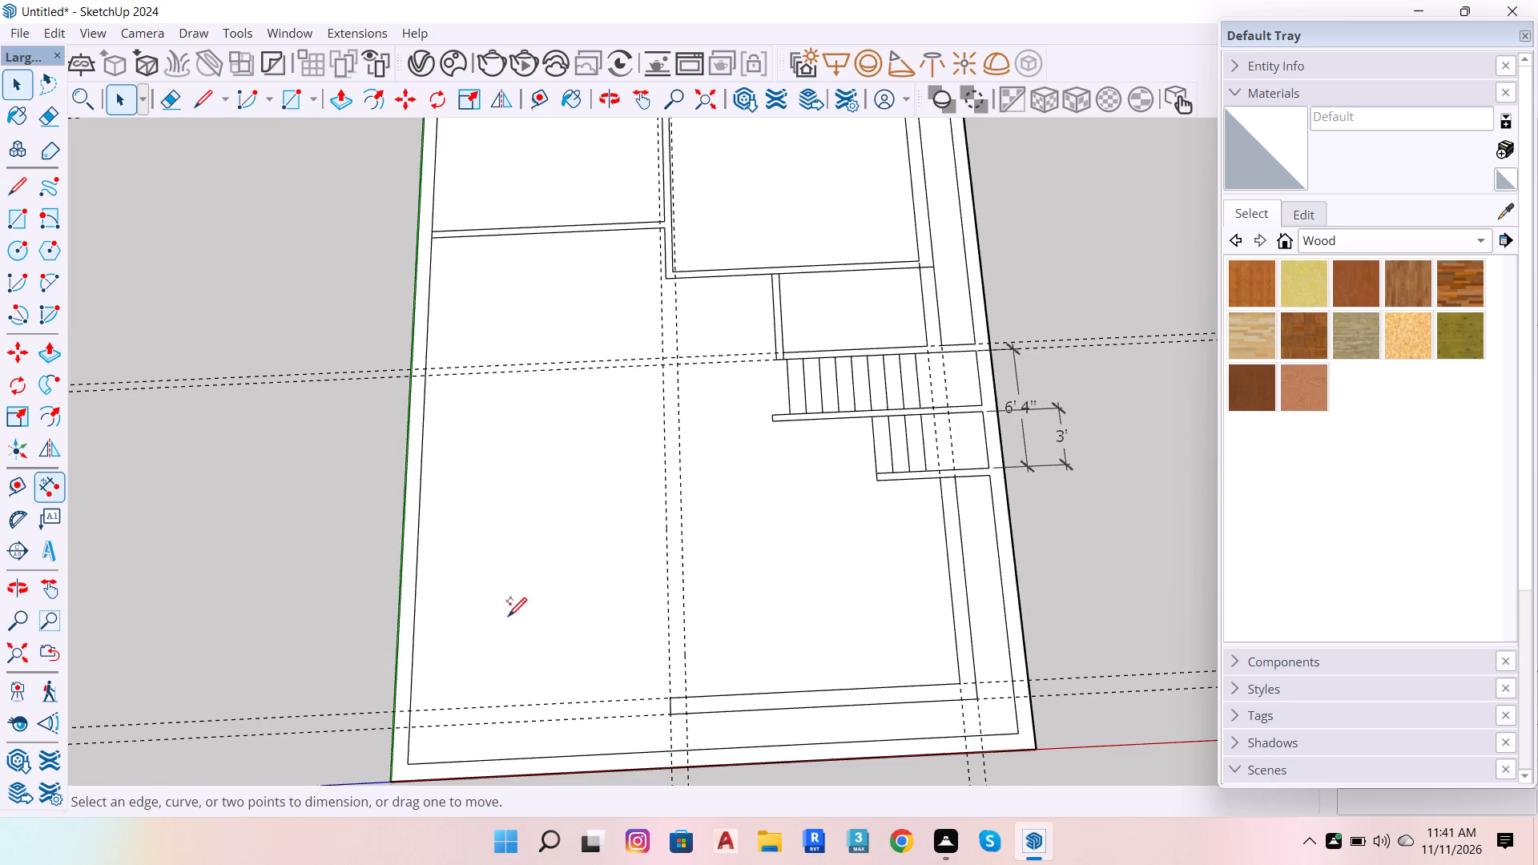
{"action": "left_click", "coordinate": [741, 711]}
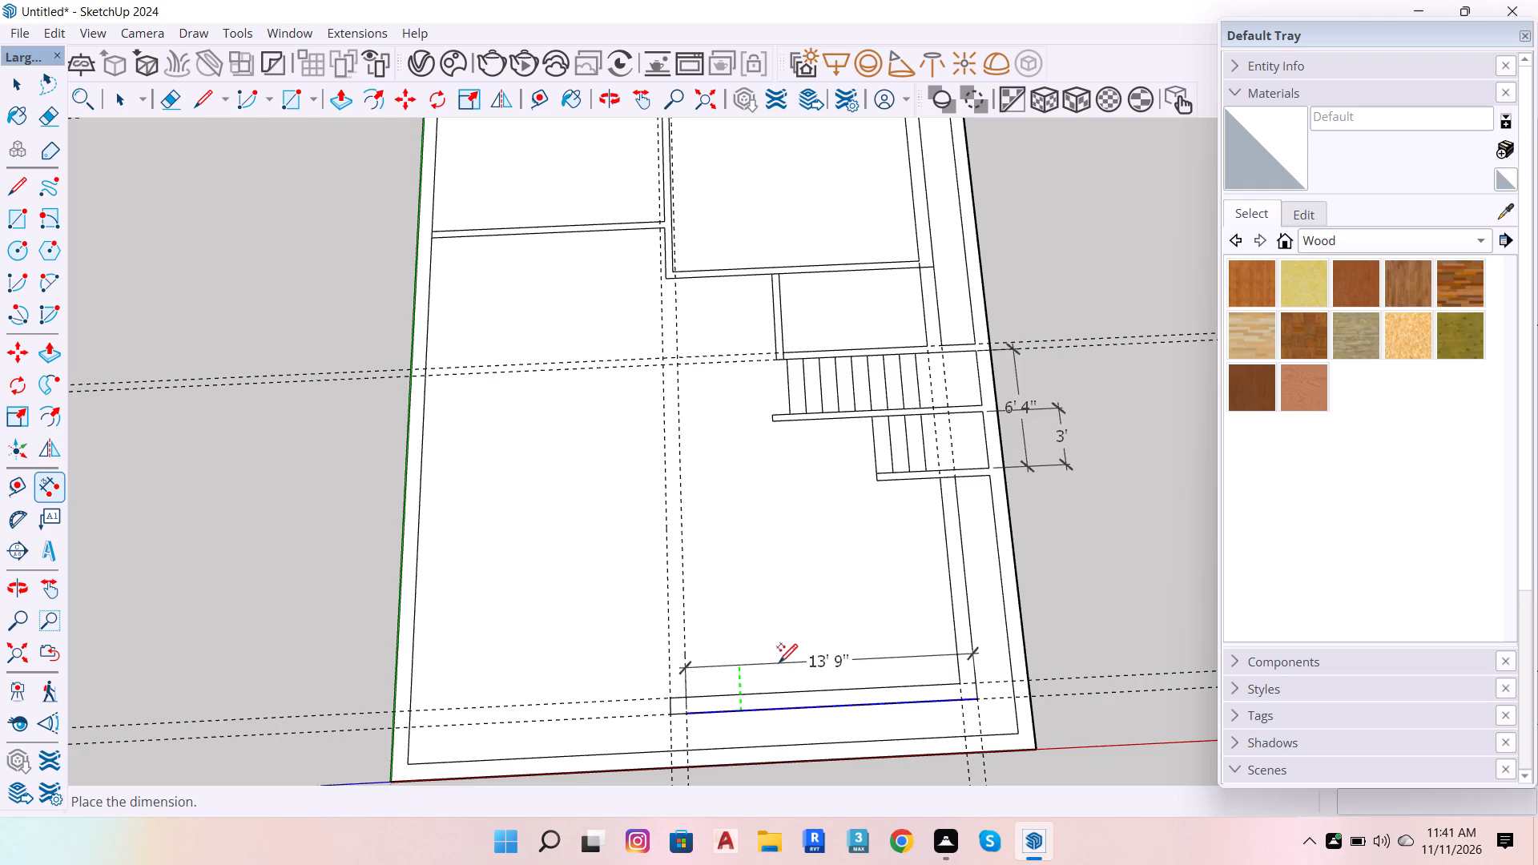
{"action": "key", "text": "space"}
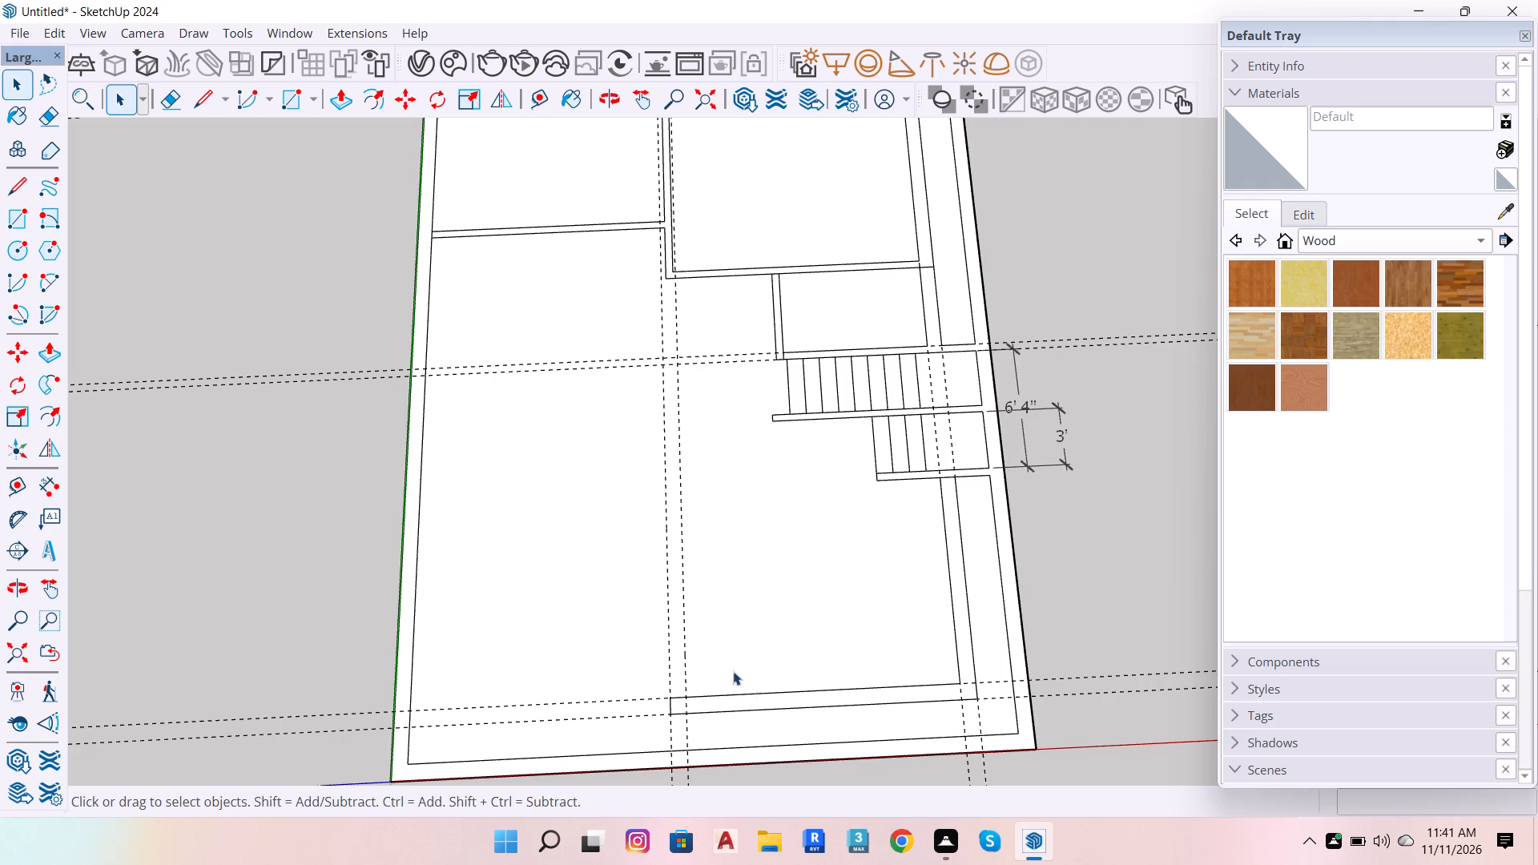
Measure the new front wall's inner face from its right corner to the nearer central guide with a dimension, and erase that dimension.
{"action": "scroll", "coordinate": [736, 717], "scroll_direction": "up", "scroll_amount": 4}
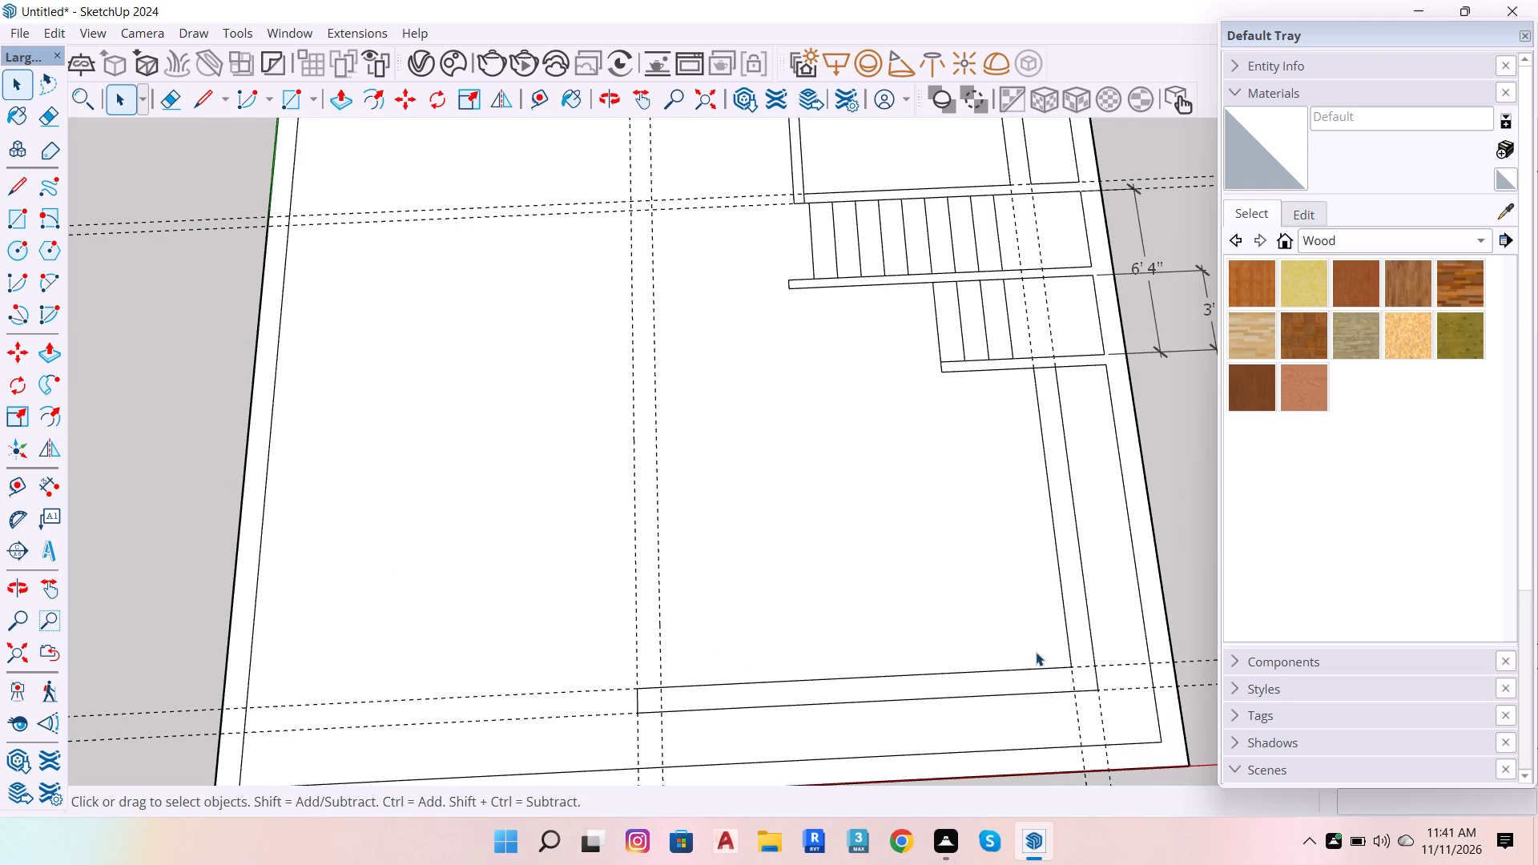
{"action": "left_click", "coordinate": [47, 483]}
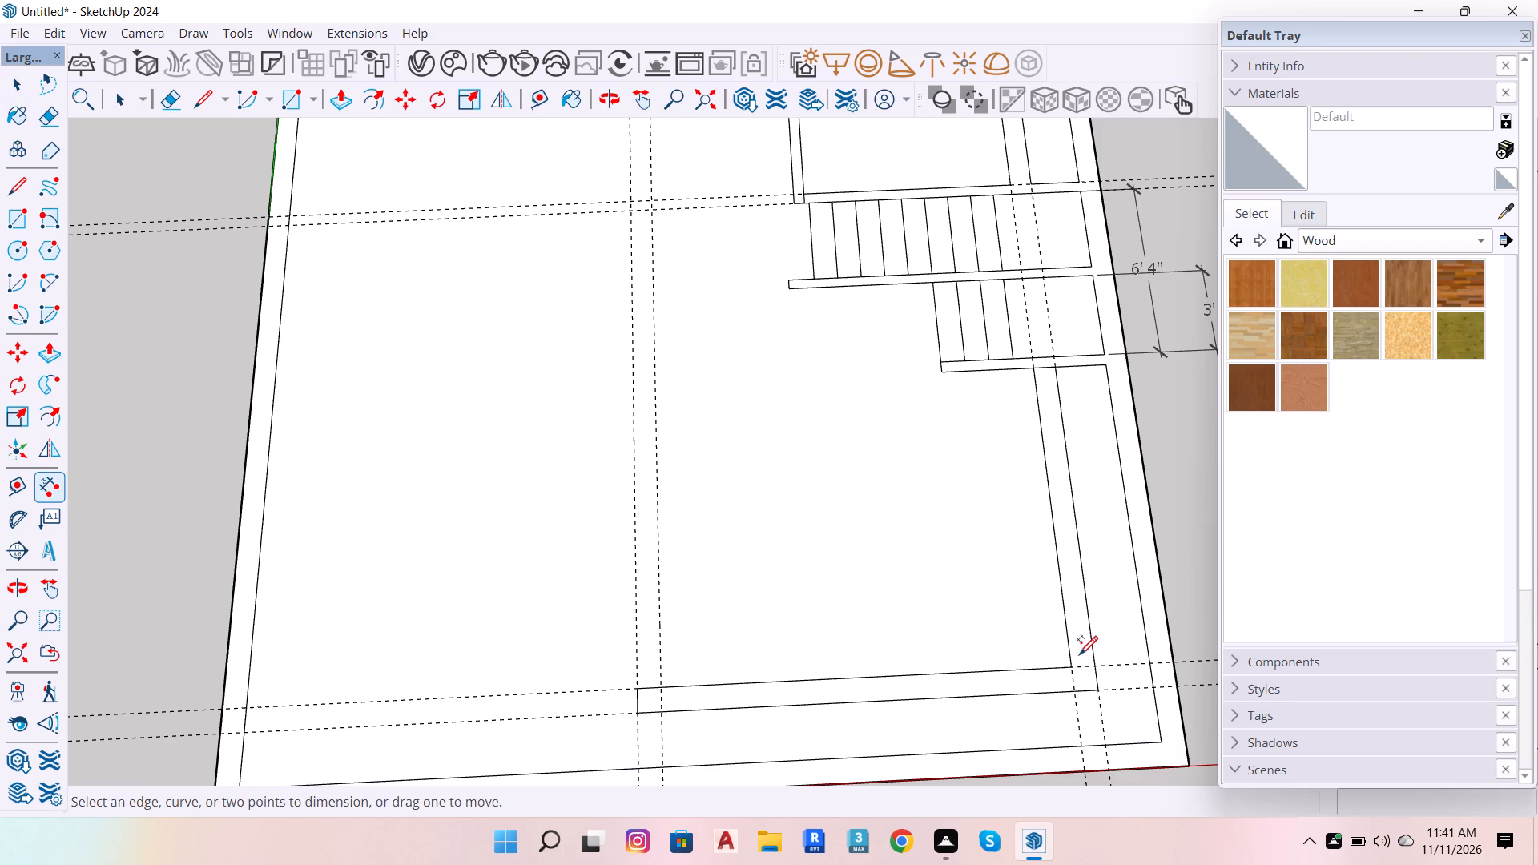
{"action": "left_click", "coordinate": [1073, 659]}
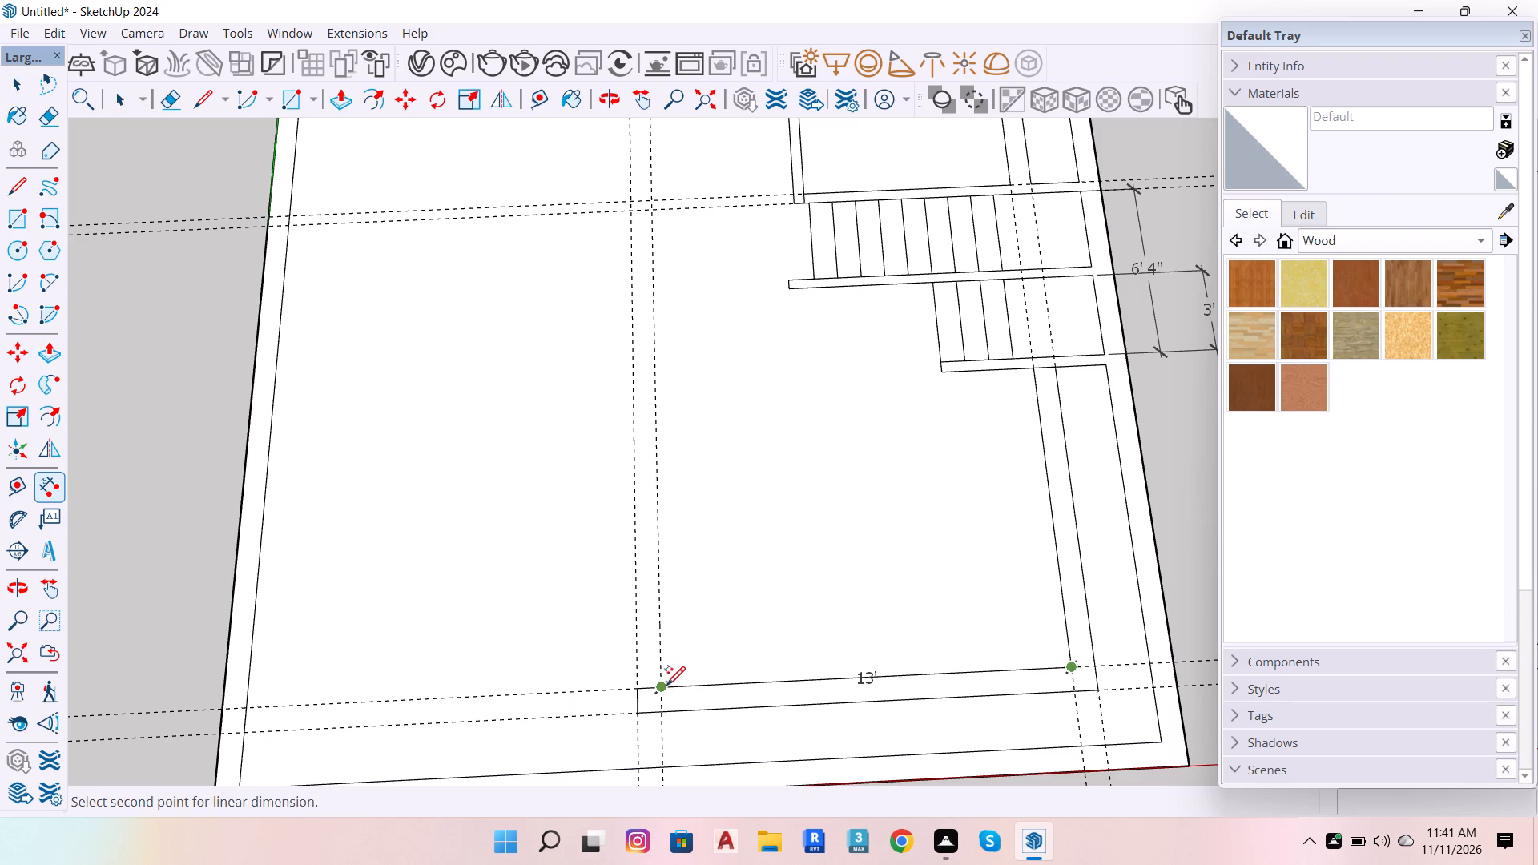
{"action": "left_click", "coordinate": [664, 684]}
{"action": "left_click", "coordinate": [686, 641]}
{"action": "scroll", "coordinate": [933, 674], "scroll_direction": "down", "scroll_amount": 3}
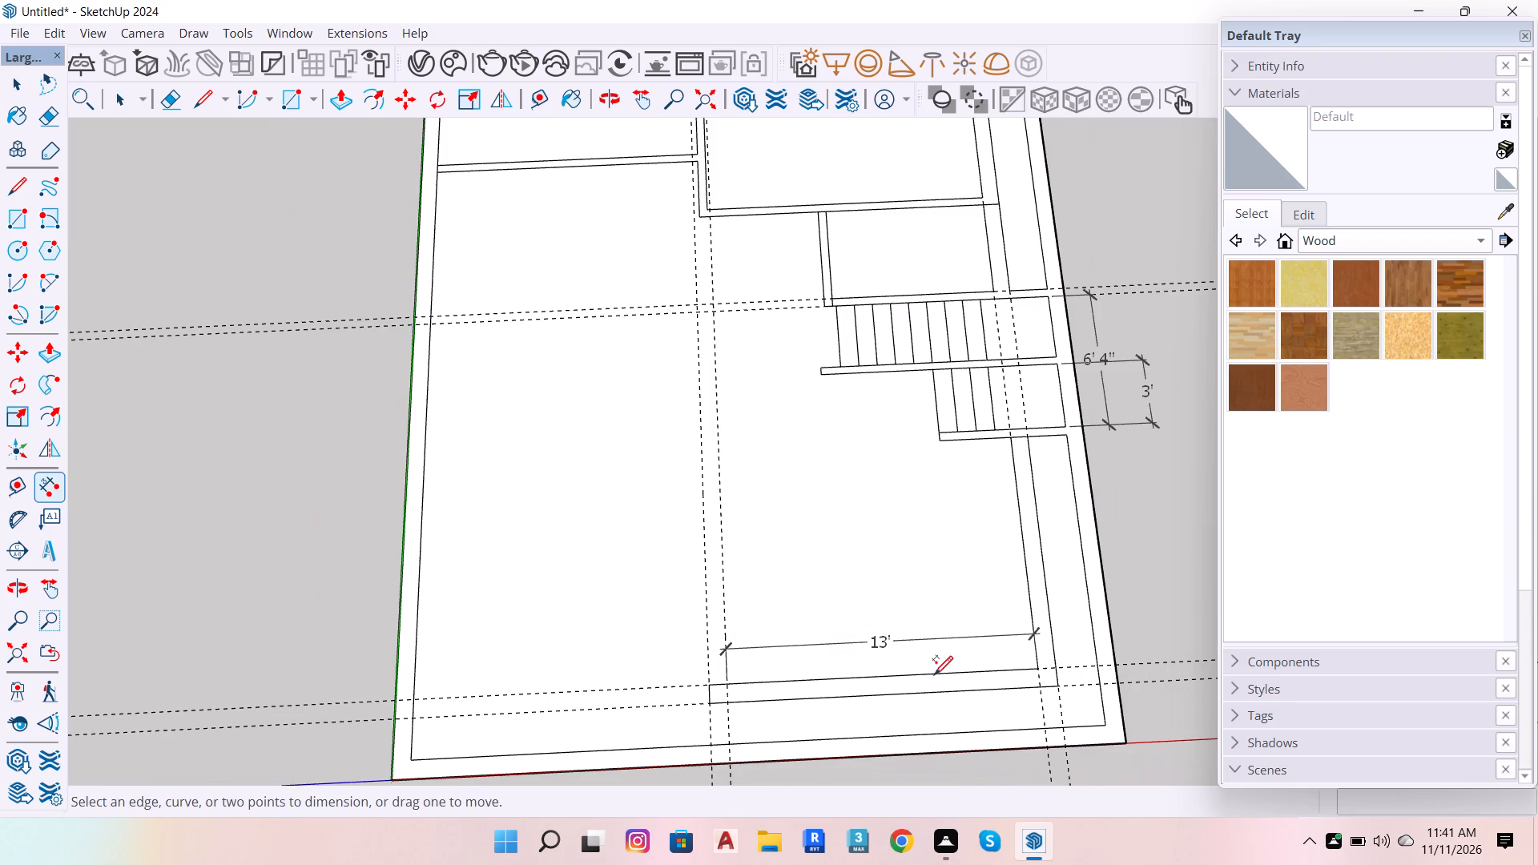
{"action": "key", "text": "space"}
{"action": "key", "text": "e"}
{"action": "left_click", "coordinate": [920, 641]}
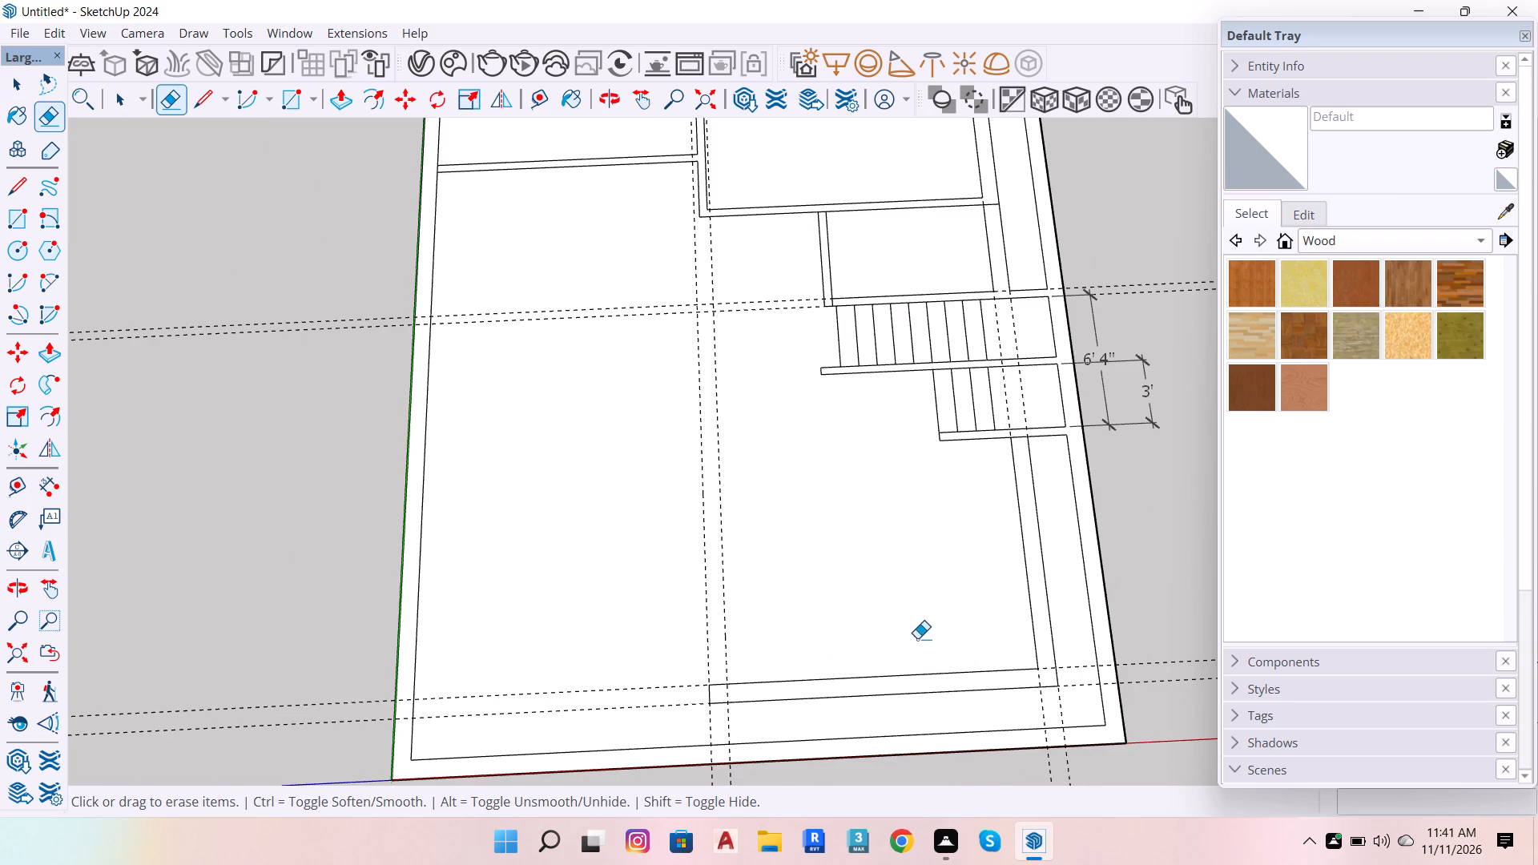
Draw a 9" thick wall about 12' 8" long from the front wall's left end toward the rear along the central guides.
{"action": "scroll", "coordinate": [885, 660], "scroll_direction": "down", "scroll_amount": 2}
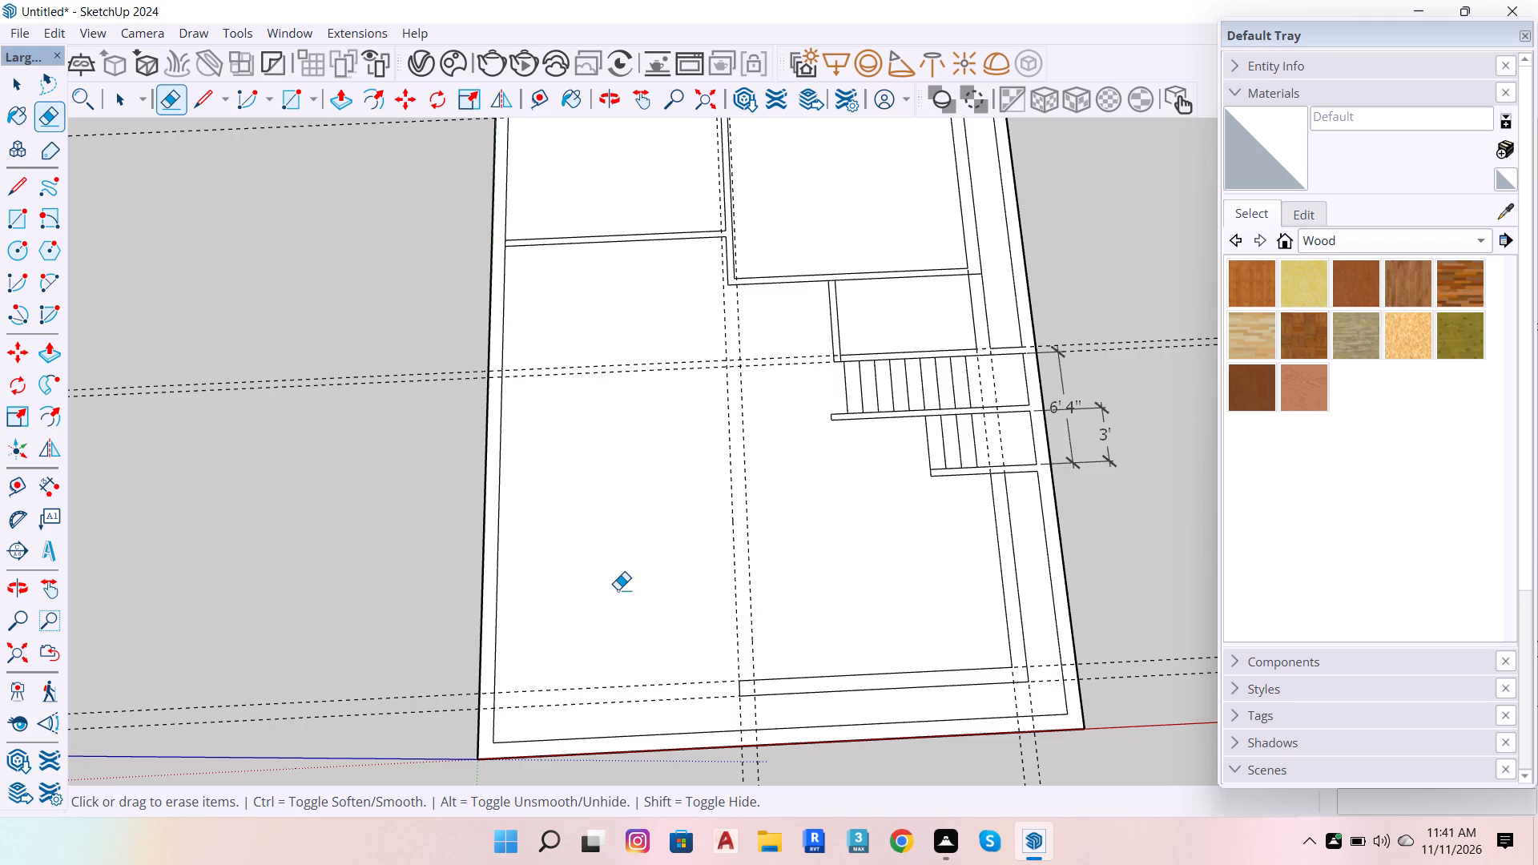
{"action": "key", "text": "space"}
{"action": "key", "text": "l"}
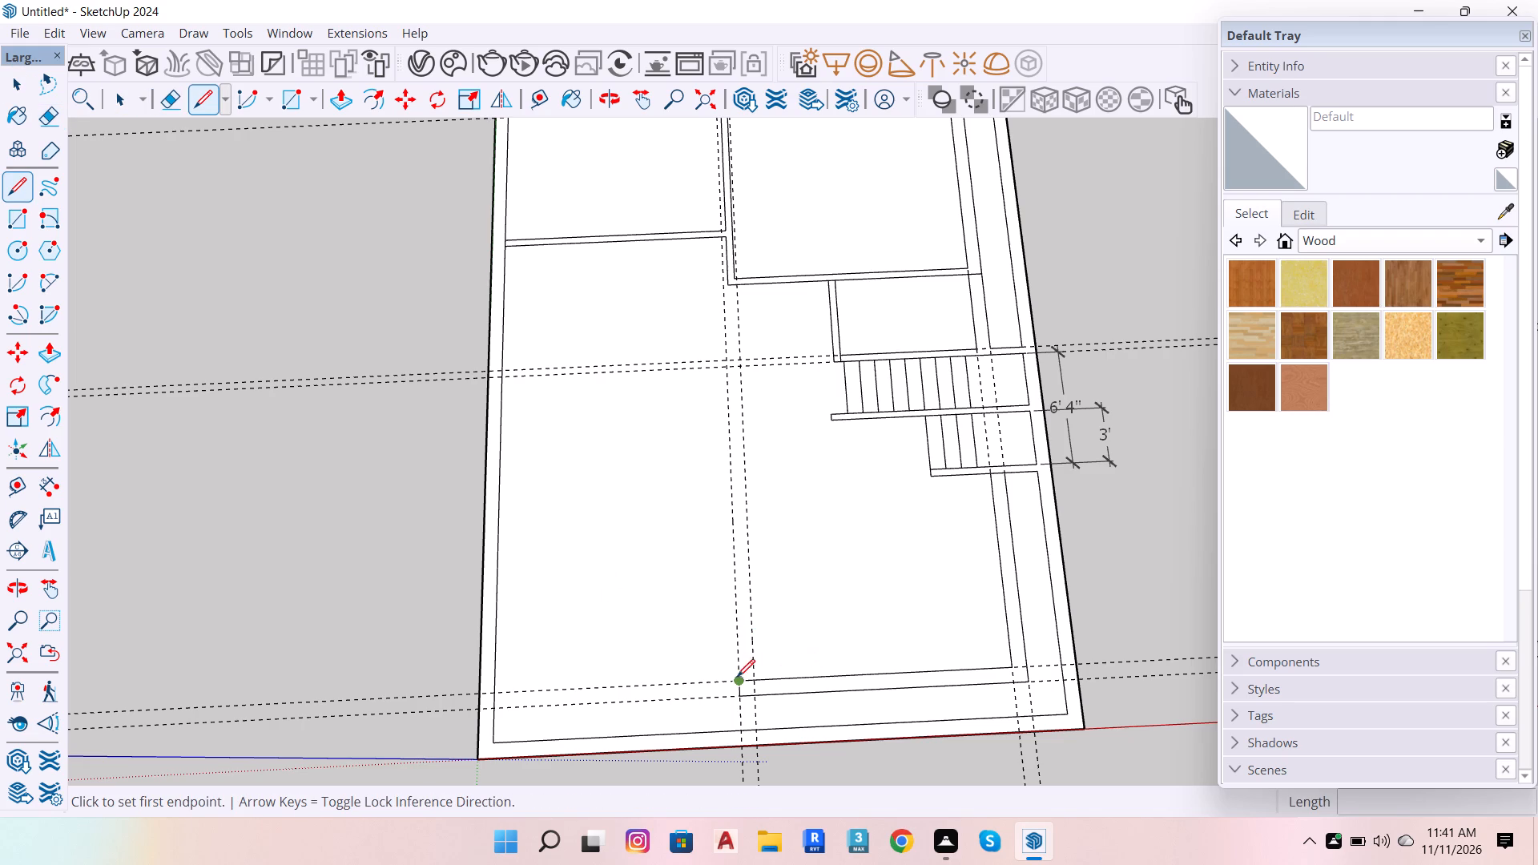
{"action": "left_click", "coordinate": [755, 679]}
{"action": "key", "text": "Left"}
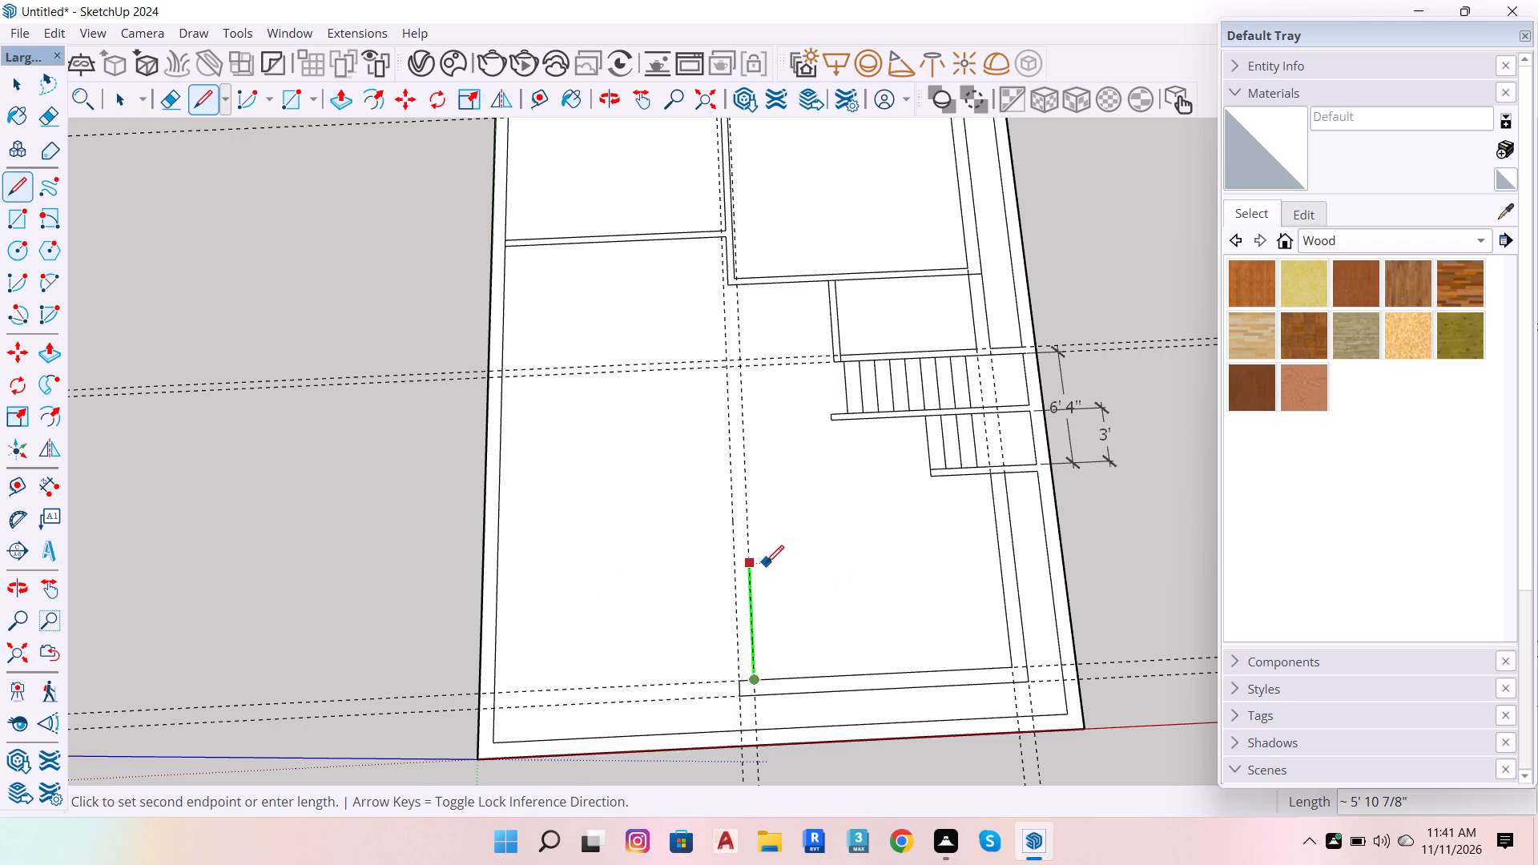
{"action": "left_click", "coordinate": [848, 434]}
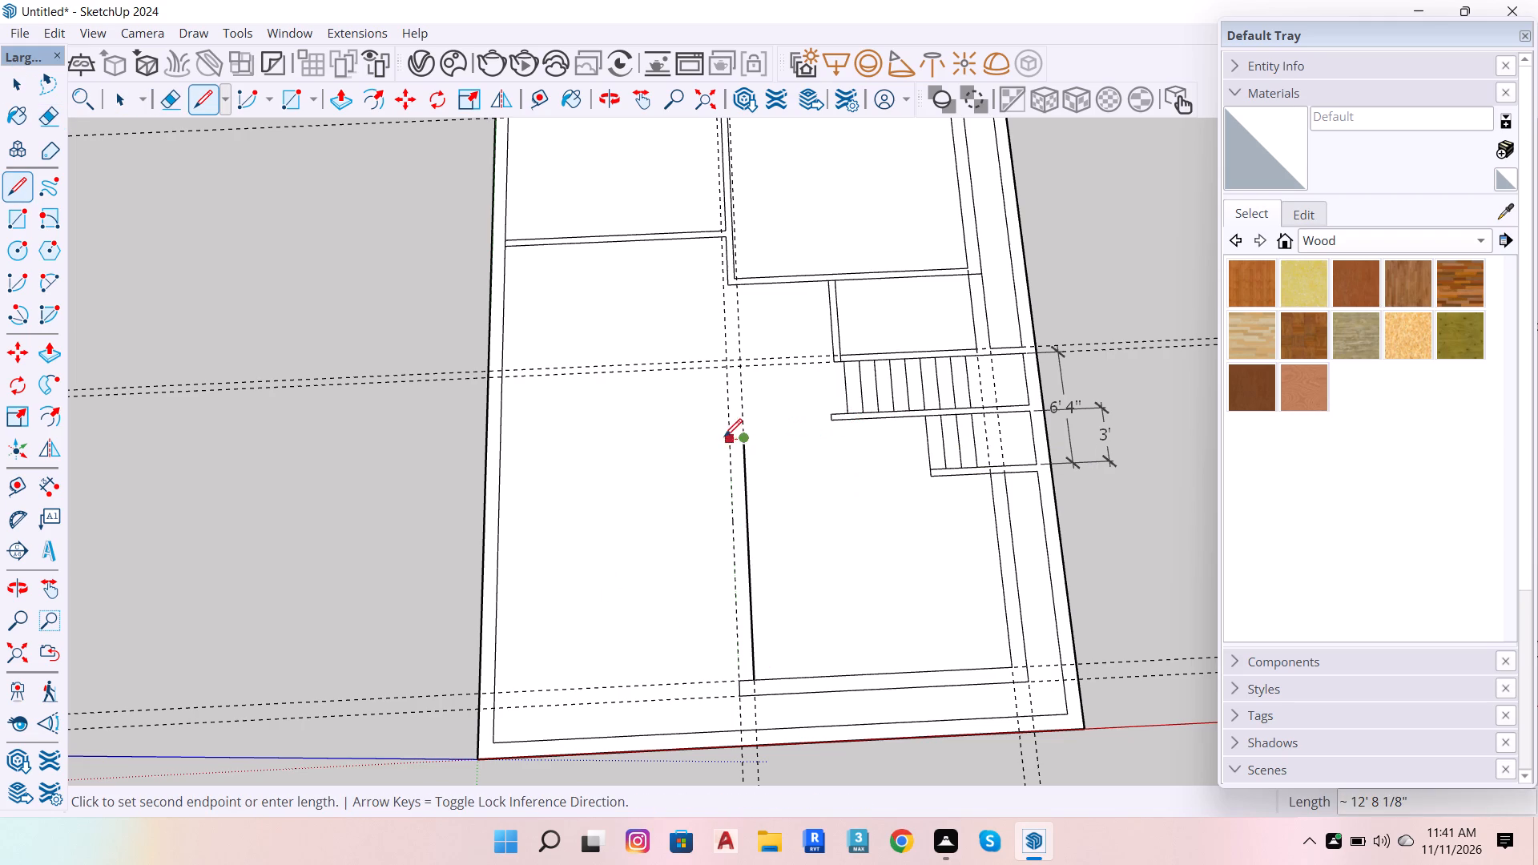
{"action": "left_click", "coordinate": [732, 441]}
{"action": "left_click", "coordinate": [736, 681]}
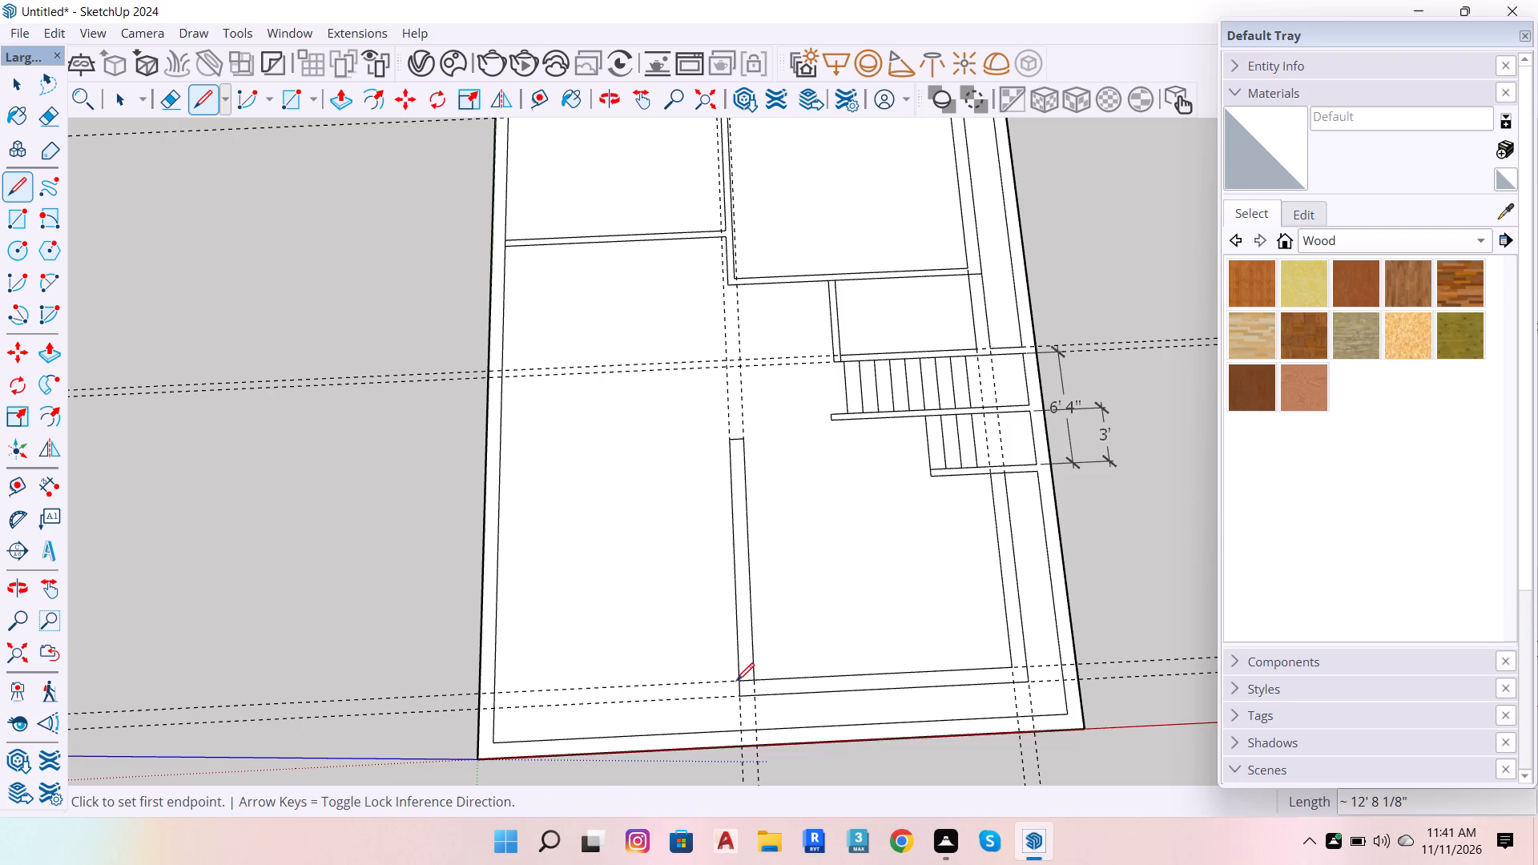
Erase the overlapping wall lines and the two inner guides where the new left wall meets the front wall.
{"action": "key", "text": "space"}
{"action": "key", "text": "e"}
{"action": "scroll", "coordinate": [743, 693], "scroll_direction": "up", "scroll_amount": 6}
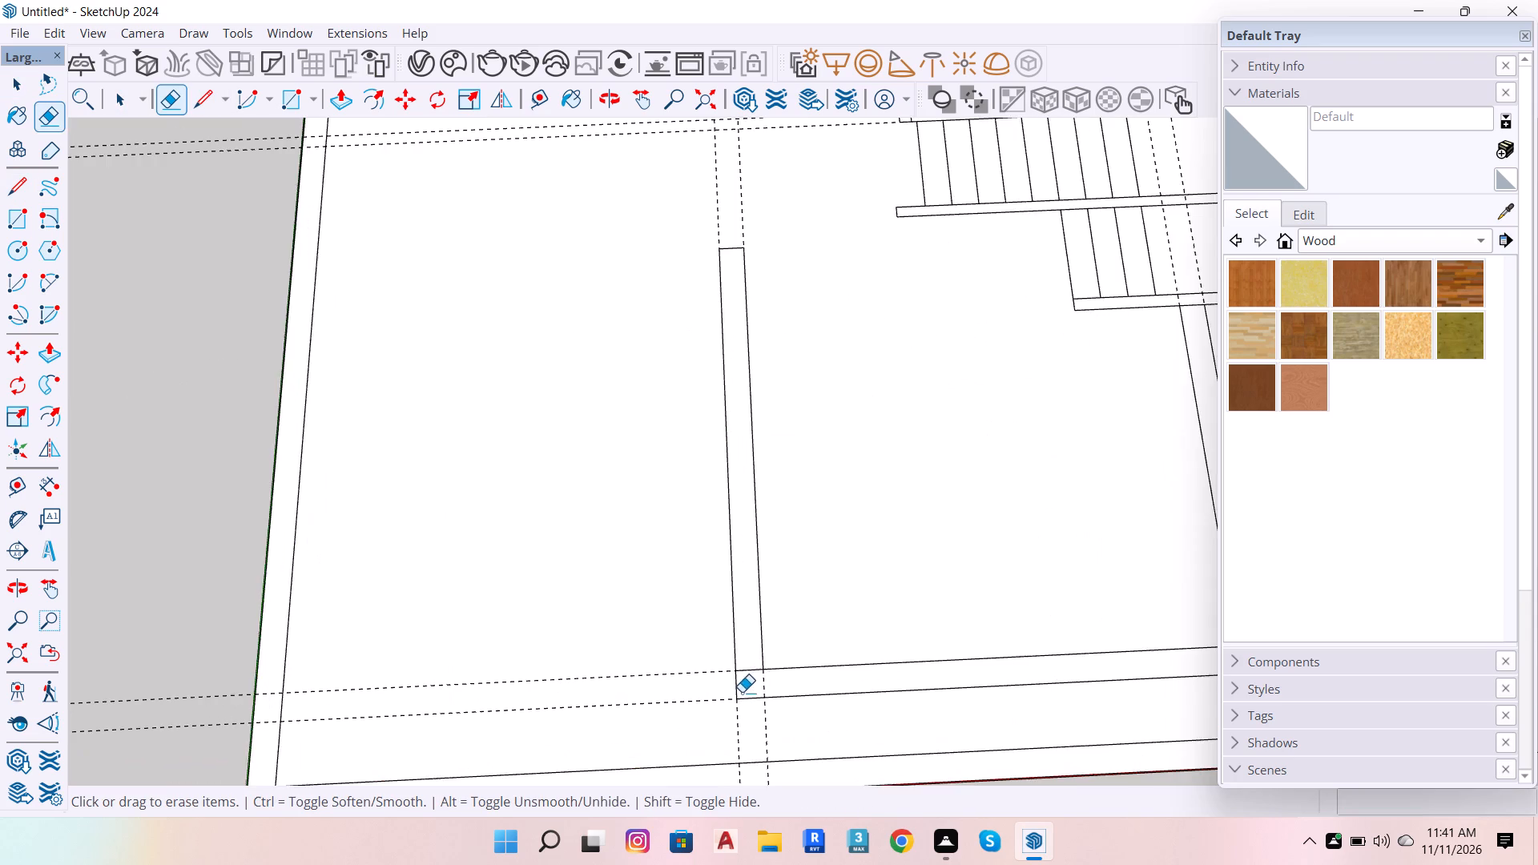
{"action": "scroll", "coordinate": [747, 681], "scroll_direction": "up", "scroll_amount": 6}
{"action": "left_click_drag", "start_coordinate": [757, 666], "coordinate": [787, 683]}
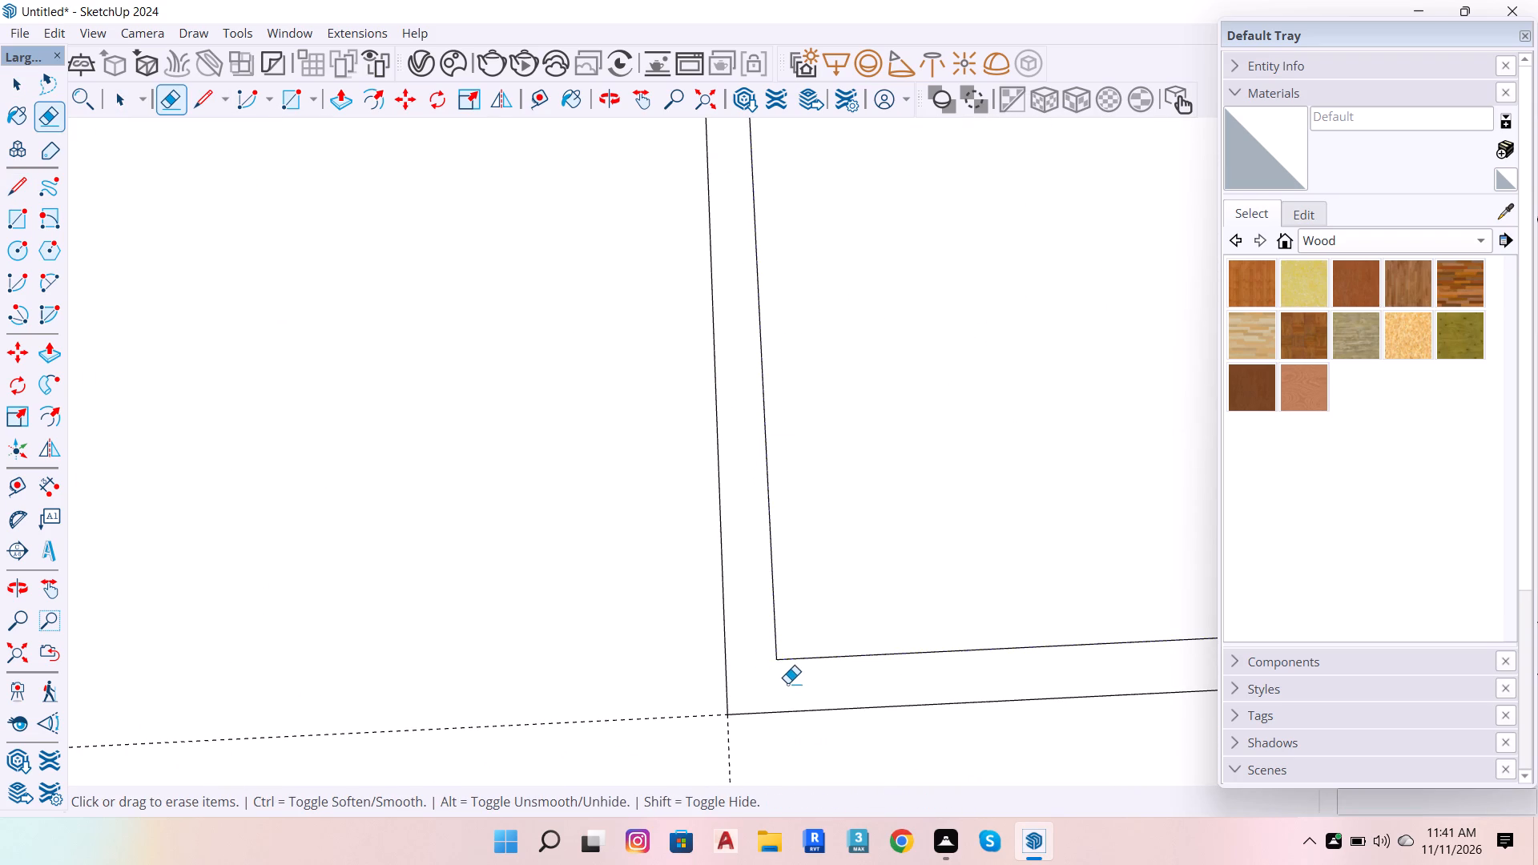
Erase the remaining guides along the new front, left and right walls and the guide pair crossing the plan at the stairs.
{"action": "scroll", "coordinate": [742, 702], "scroll_direction": "down", "scroll_amount": 6}
{"action": "scroll", "coordinate": [648, 713], "scroll_direction": "down", "scroll_amount": 7}
{"action": "left_click_drag", "start_coordinate": [660, 708], "coordinate": [688, 724]}
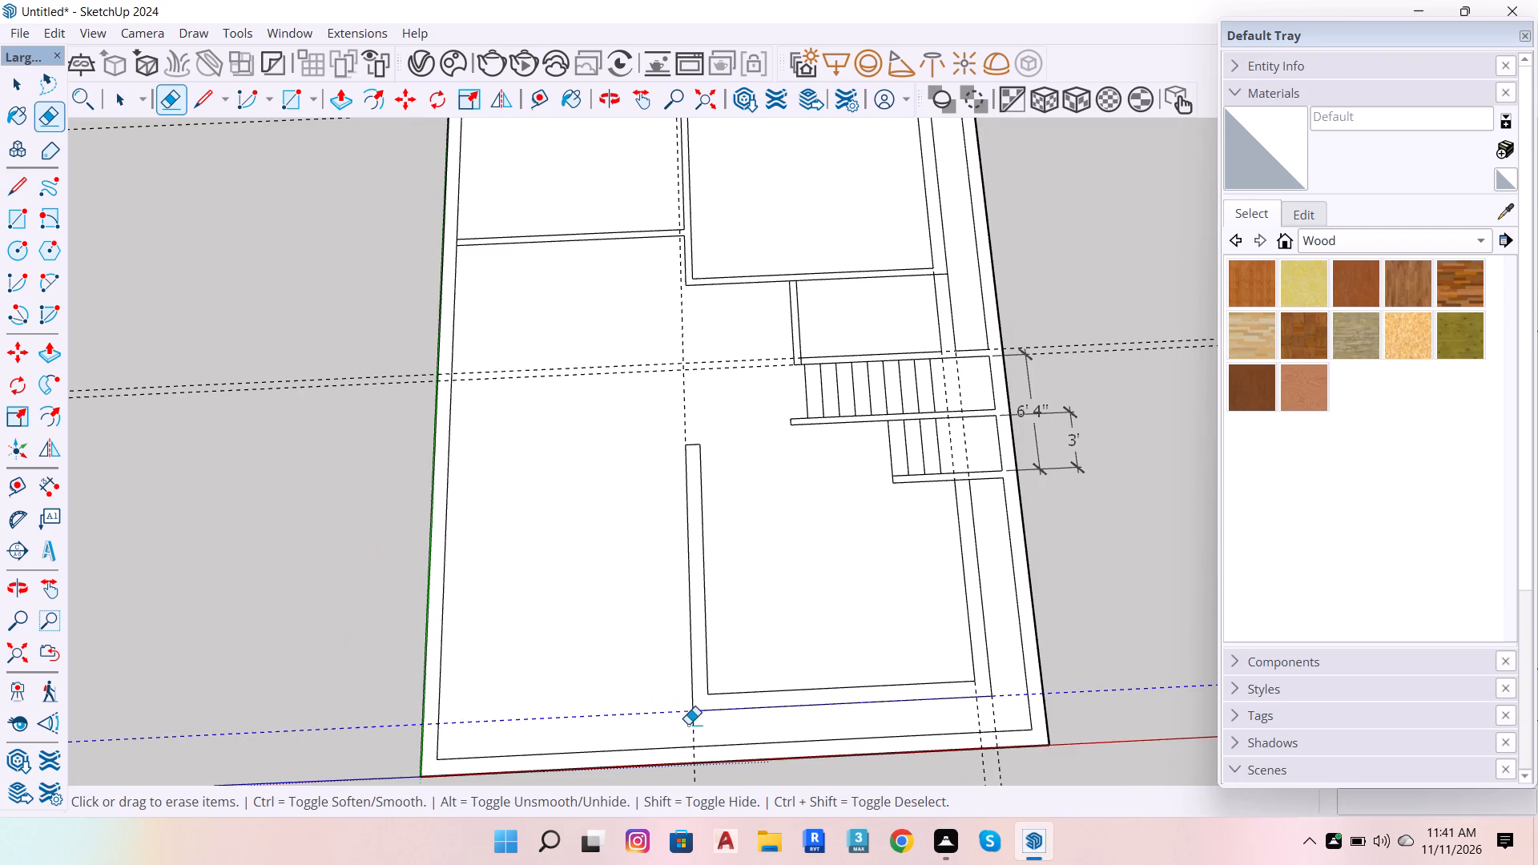
{"action": "left_click_drag", "start_coordinate": [688, 724], "coordinate": [703, 728]}
{"action": "scroll", "coordinate": [1030, 714], "scroll_direction": "up", "scroll_amount": 5}
{"action": "left_click_drag", "start_coordinate": [1003, 694], "coordinate": [1001, 695]}
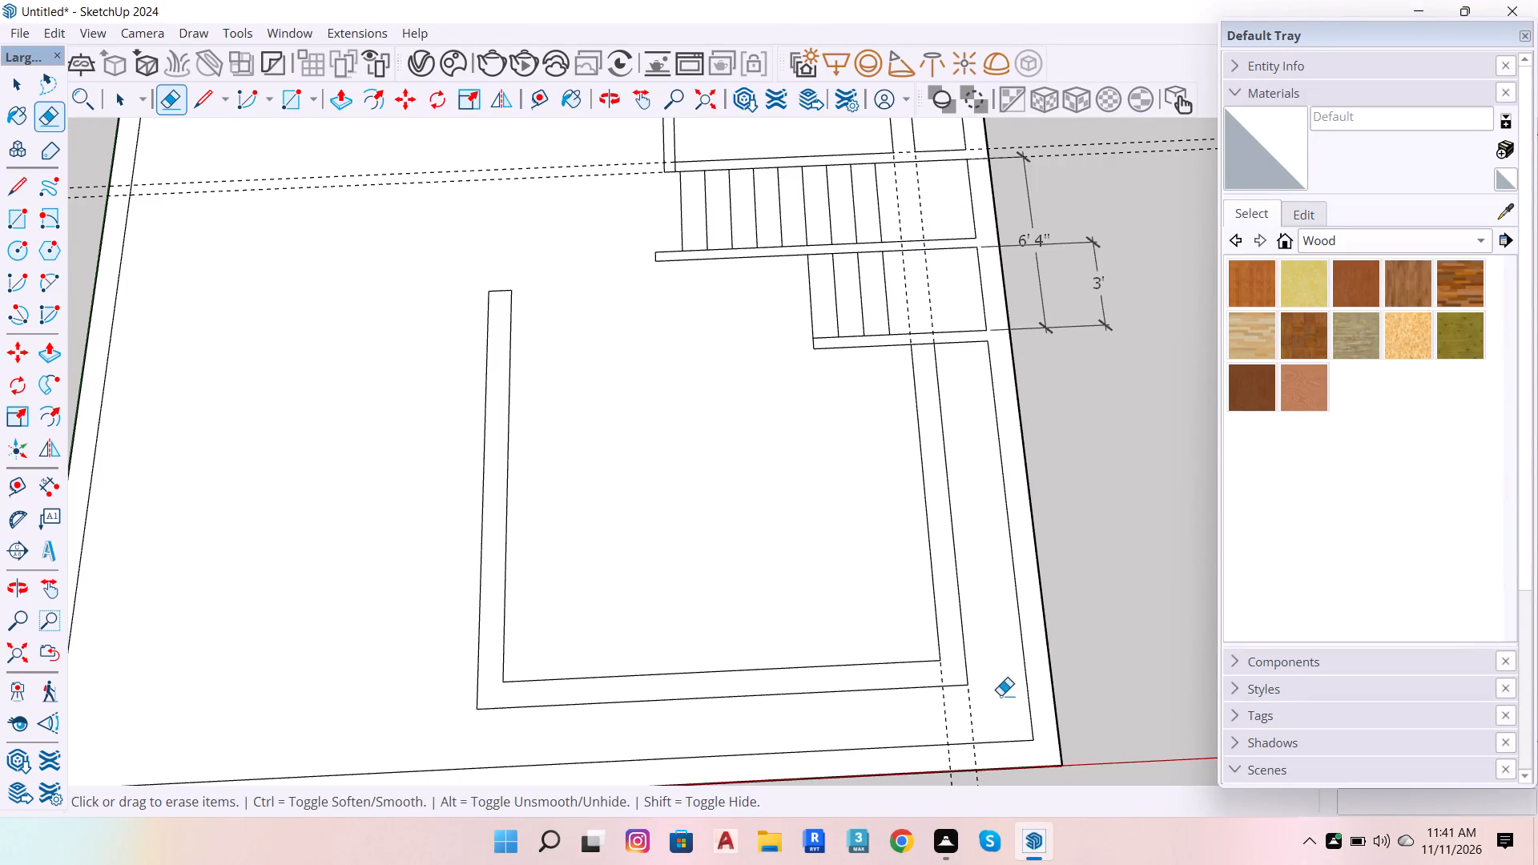
{"action": "left_click_drag", "start_coordinate": [1001, 695], "coordinate": [901, 707]}
{"action": "scroll", "coordinate": [964, 690], "scroll_direction": "down", "scroll_amount": 4}
{"action": "scroll", "coordinate": [994, 622], "scroll_direction": "down", "scroll_amount": 3}
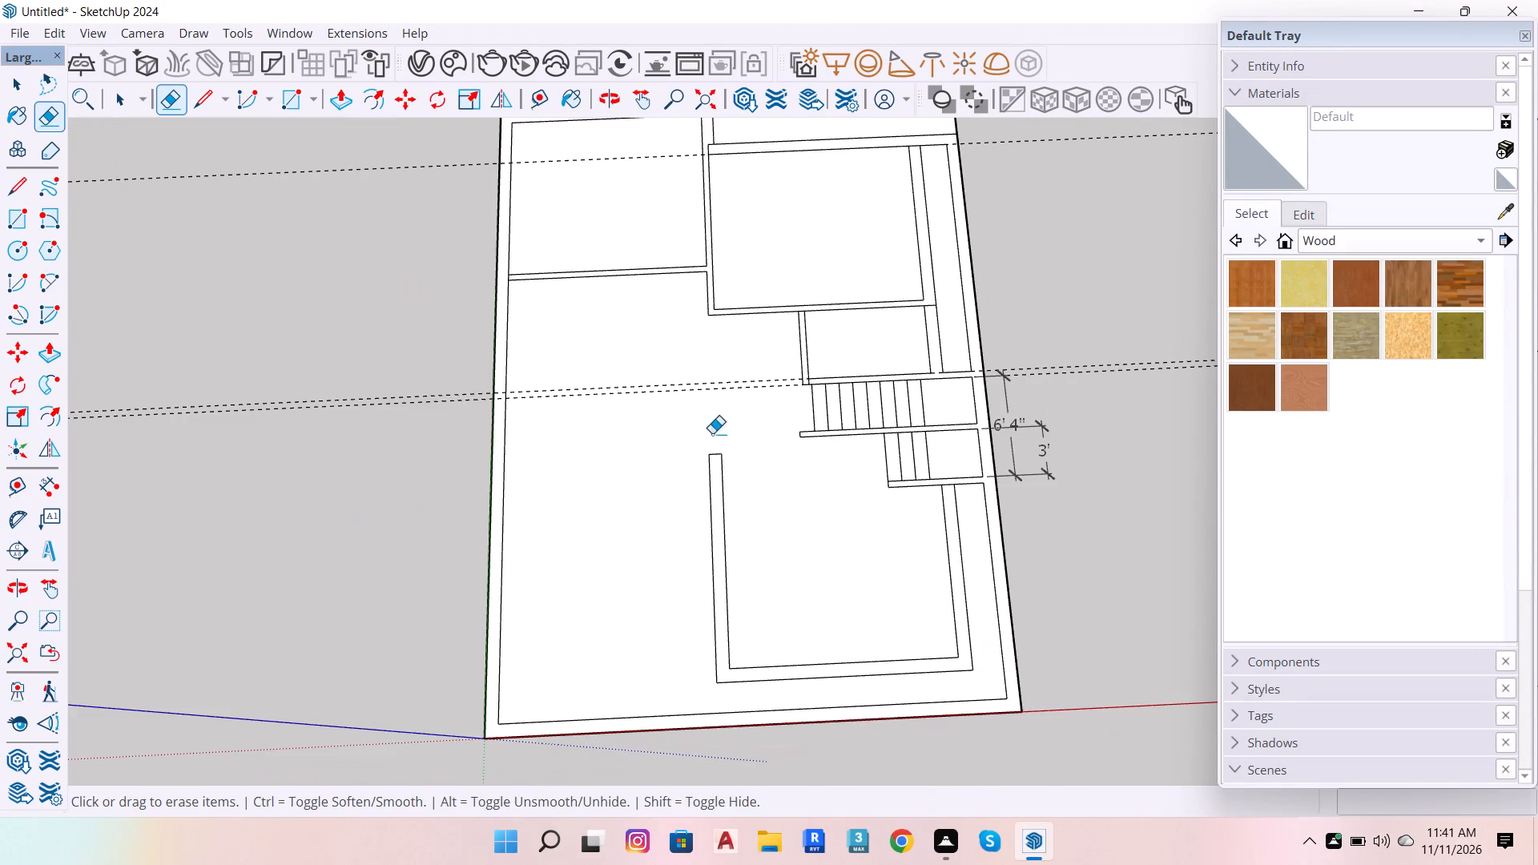
{"action": "scroll", "coordinate": [711, 457], "scroll_direction": "up", "scroll_amount": 3}
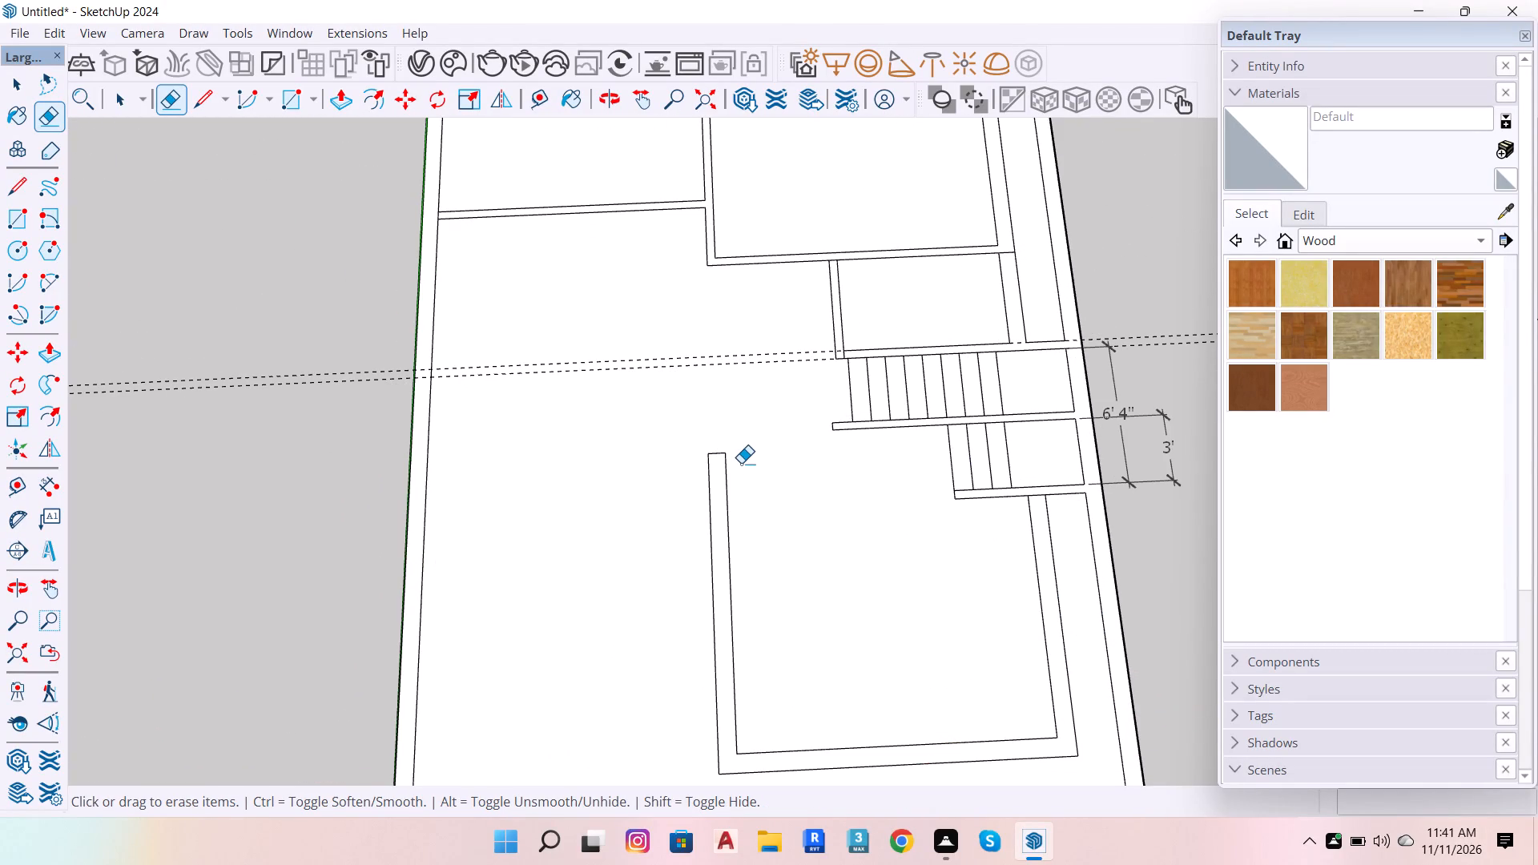
{"action": "left_click_drag", "start_coordinate": [588, 307], "coordinate": [579, 377]}
Erase the line segment closing the interior cross wall's end where it joins the left outer wall.
{"action": "scroll", "coordinate": [474, 194], "scroll_direction": "up", "scroll_amount": 11}
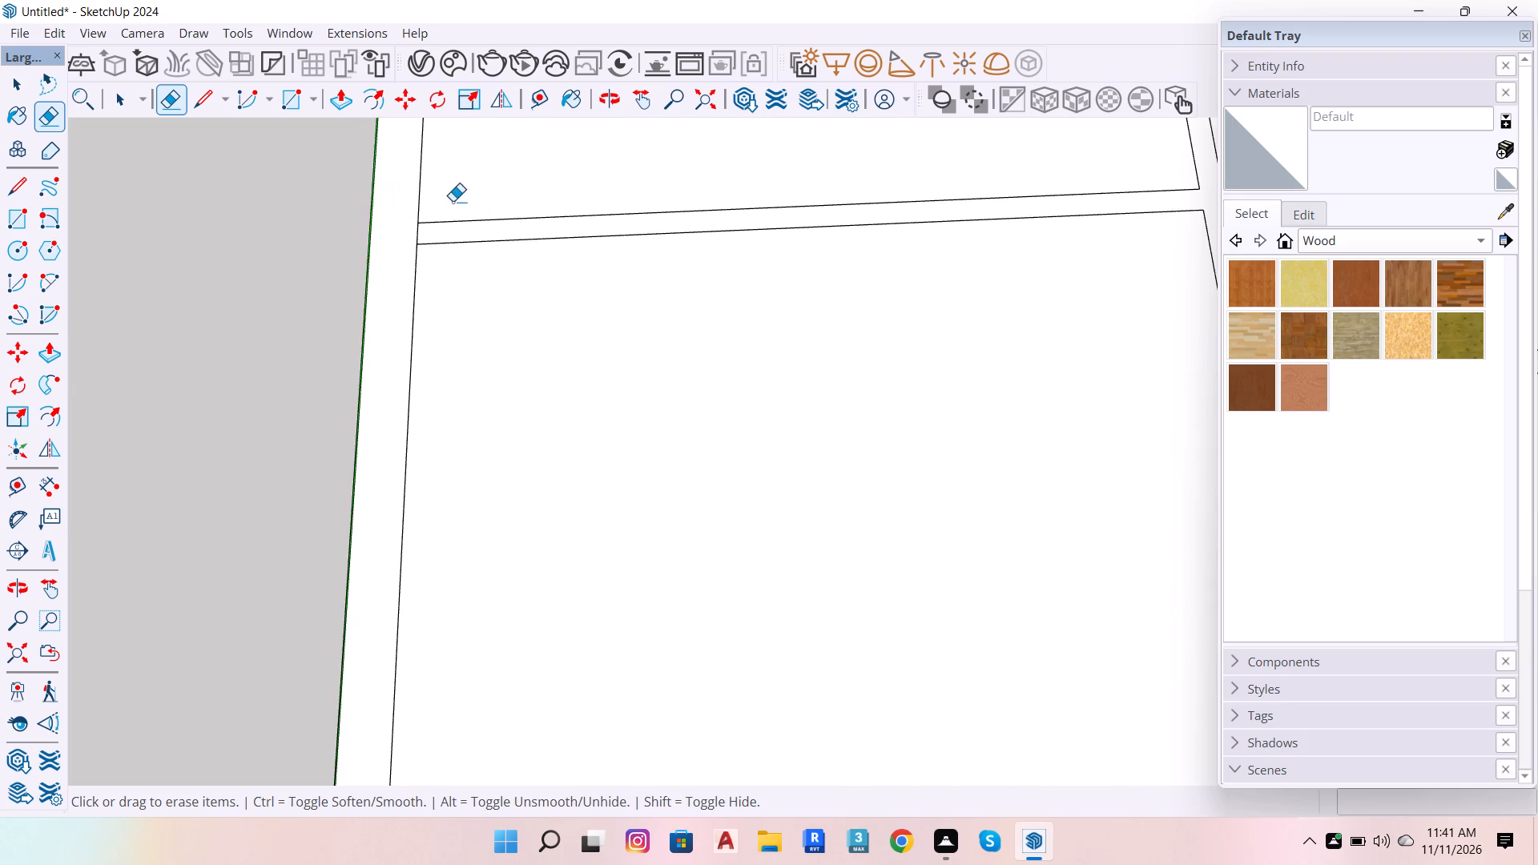
{"action": "scroll", "coordinate": [445, 223], "scroll_direction": "up", "scroll_amount": 6}
{"action": "left_click_drag", "start_coordinate": [406, 243], "coordinate": [399, 236]}
{"action": "scroll", "coordinate": [584, 156], "scroll_direction": "down", "scroll_amount": 13}
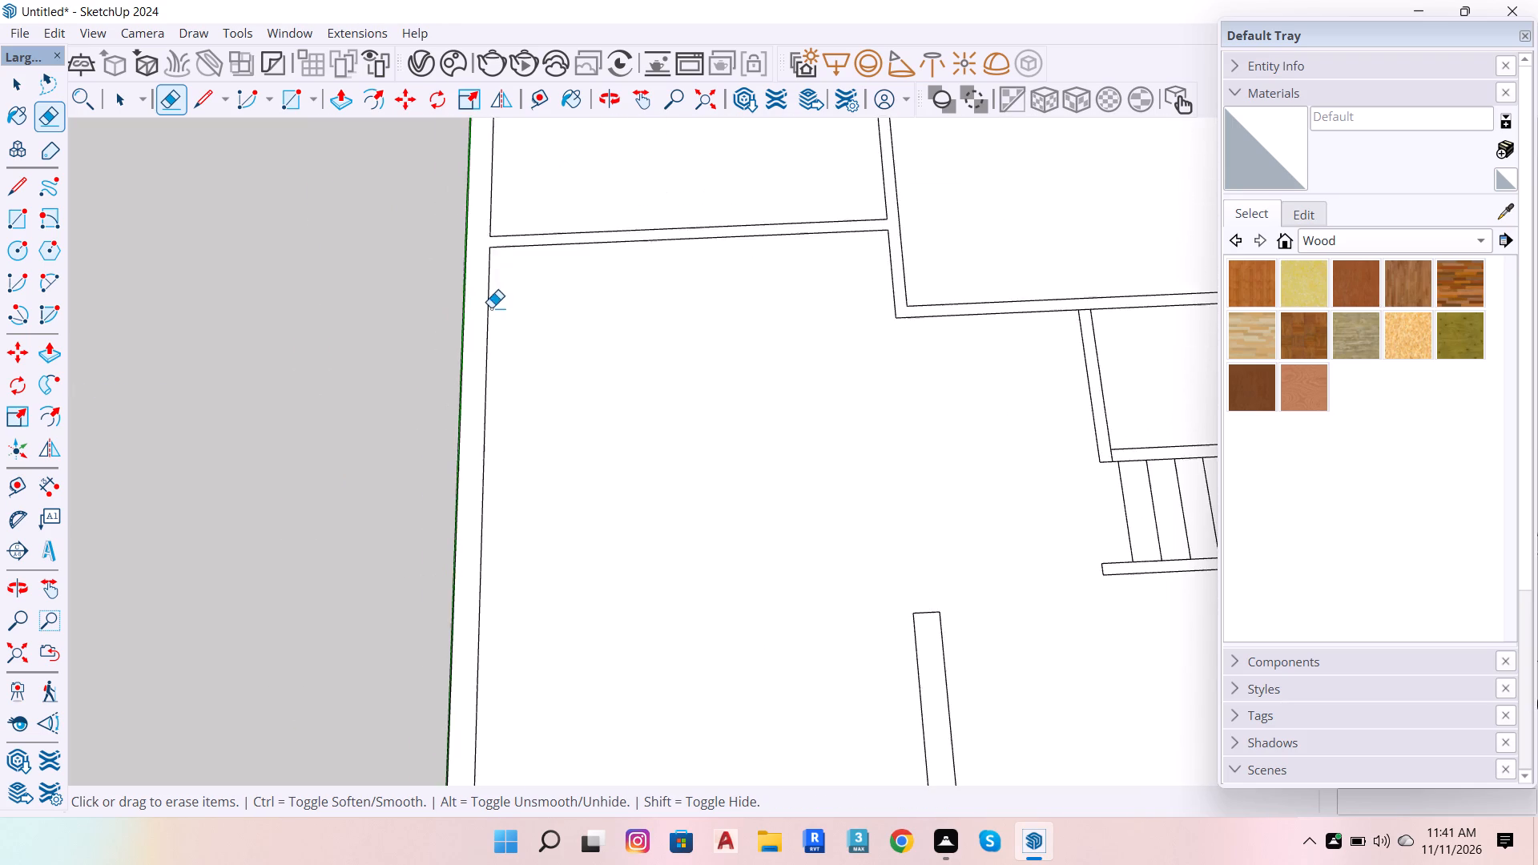
Erase the remaining crosswise guide through the rear wall.
{"action": "scroll", "coordinate": [491, 308], "scroll_direction": "down", "scroll_amount": 8}
{"action": "scroll", "coordinate": [920, 427], "scroll_direction": "down", "scroll_amount": 6}
{"action": "scroll", "coordinate": [1030, 213], "scroll_direction": "up", "scroll_amount": 6}
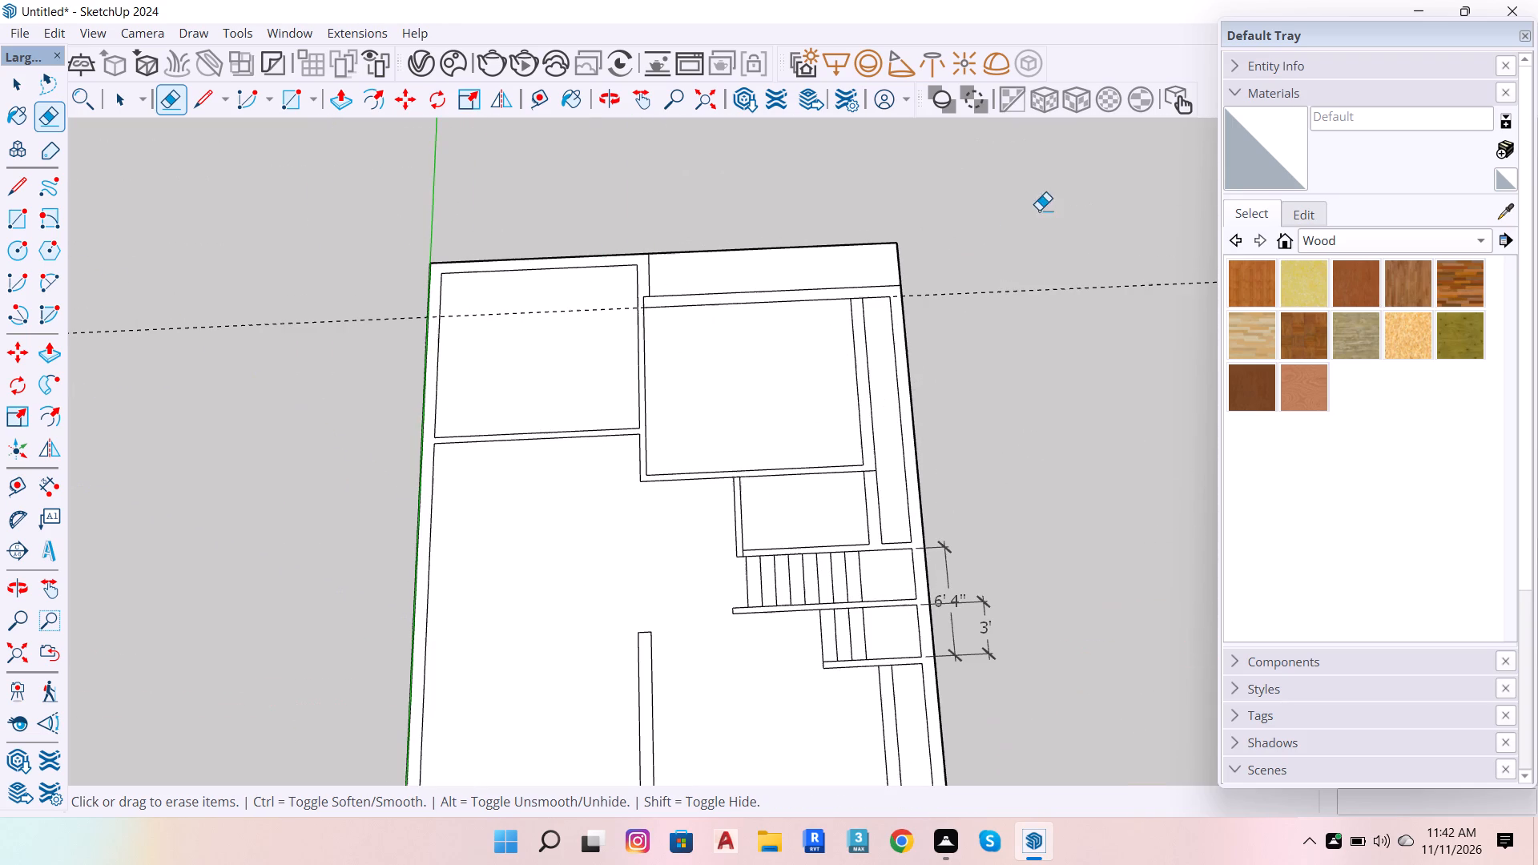
{"action": "left_click_drag", "start_coordinate": [1013, 259], "coordinate": [1025, 324]}
Erase the rear and side outer edges of the strip behind the right rear room to leave a stepped outline.
{"action": "scroll", "coordinate": [903, 260], "scroll_direction": "up", "scroll_amount": 5}
{"action": "scroll", "coordinate": [1124, 388], "scroll_direction": "down", "scroll_amount": 7}
{"action": "scroll", "coordinate": [508, 107], "scroll_direction": "down", "scroll_amount": 6}
{"action": "scroll", "coordinate": [1151, 539], "scroll_direction": "down", "scroll_amount": 5}
{"action": "left_click", "coordinate": [1006, 379]}
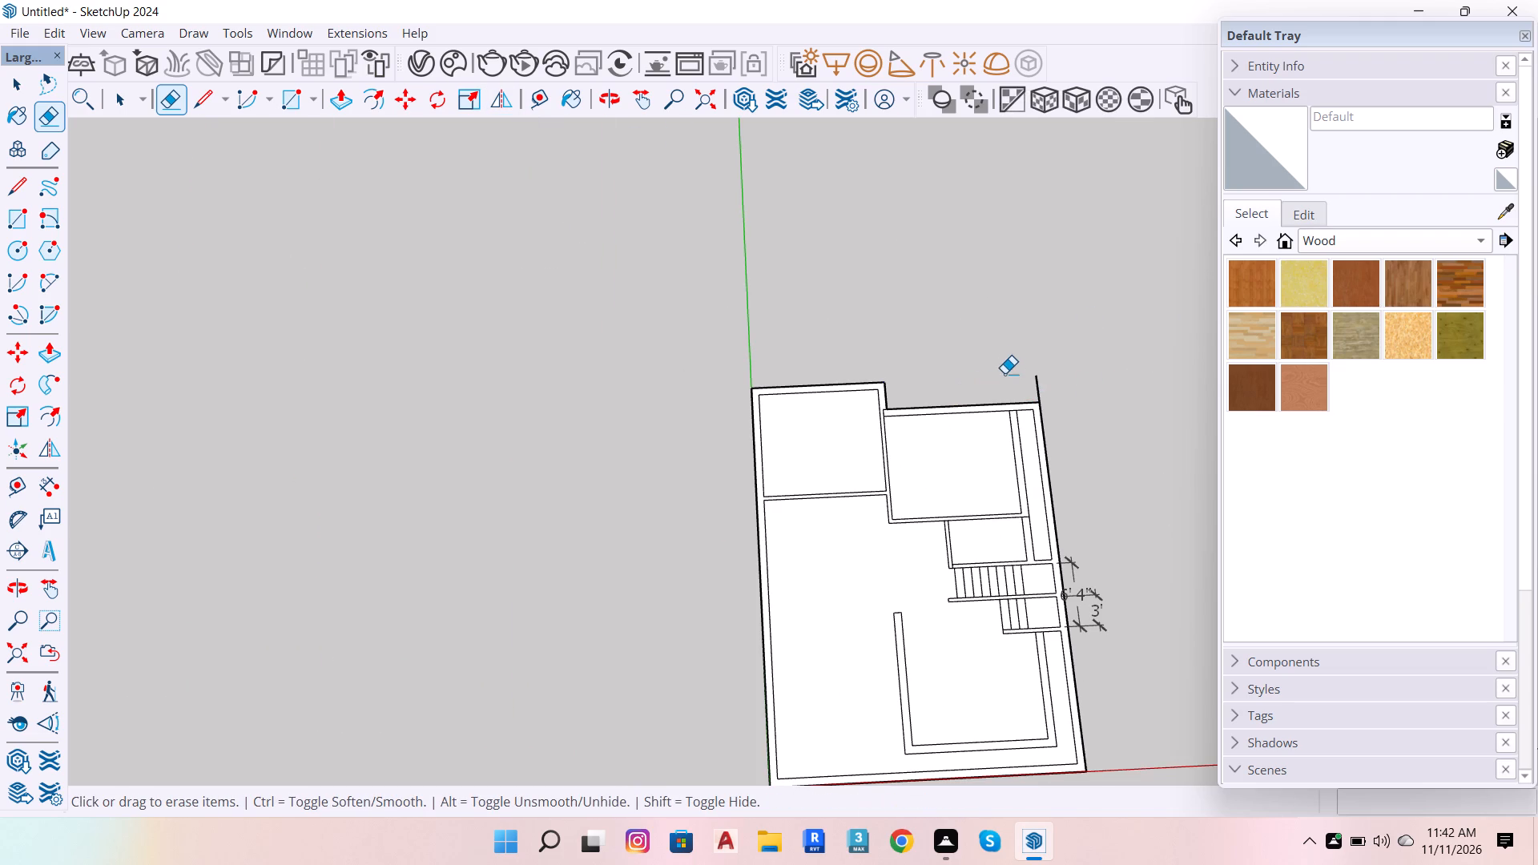
{"action": "left_click_drag", "start_coordinate": [1036, 384], "coordinate": [1044, 388]}
Erase the line across the interior wall's end at the right rear room's corner and the stray lines at the outline's step.
{"action": "scroll", "coordinate": [1041, 352], "scroll_direction": "down", "scroll_amount": 7}
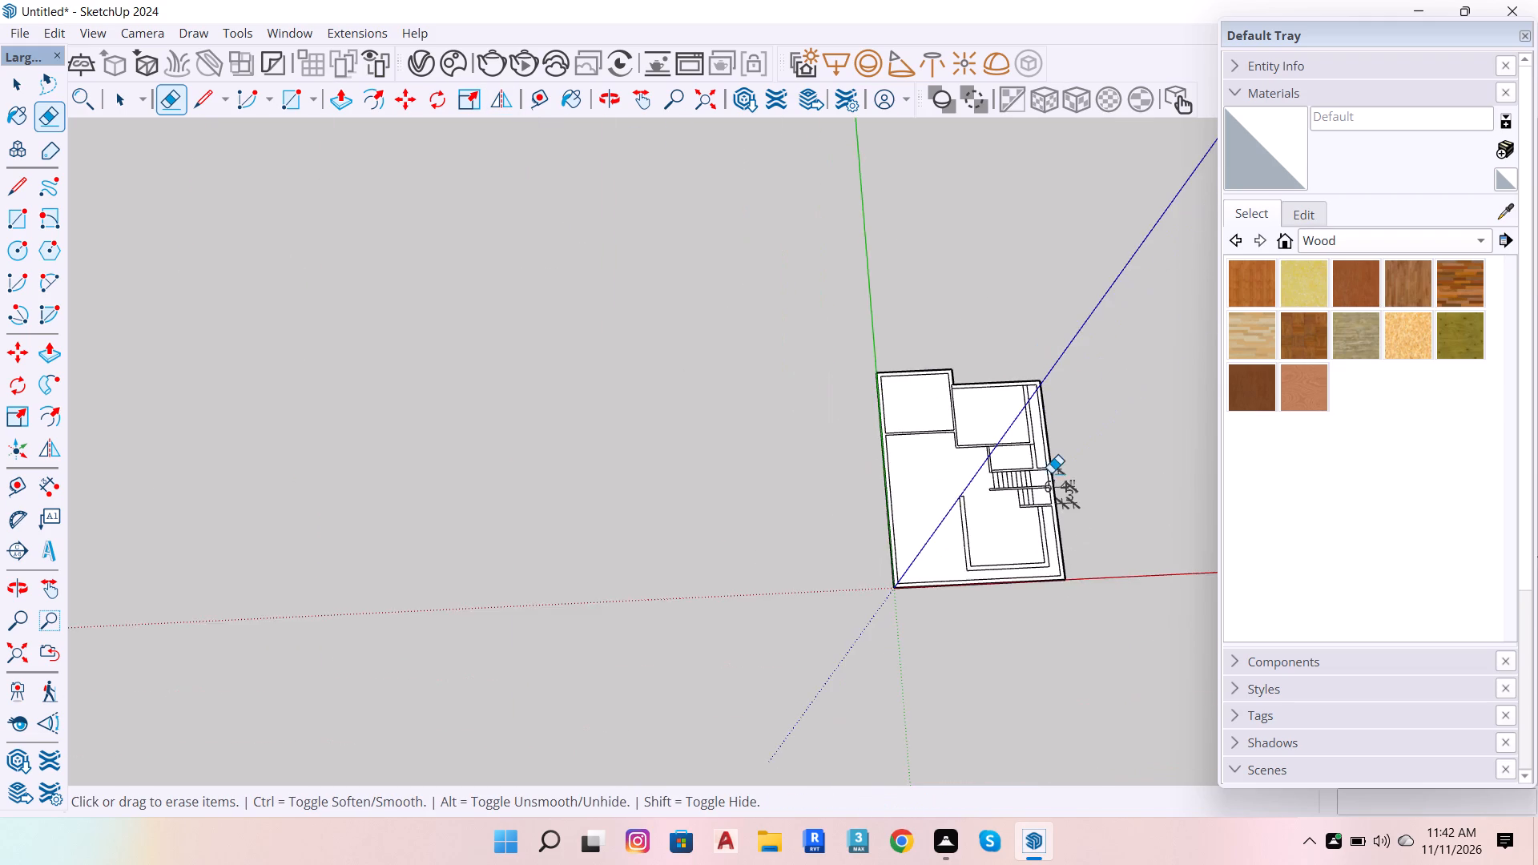
{"action": "scroll", "coordinate": [1051, 473], "scroll_direction": "up", "scroll_amount": 5}
{"action": "scroll", "coordinate": [1044, 328], "scroll_direction": "up", "scroll_amount": 6}
{"action": "scroll", "coordinate": [974, 316], "scroll_direction": "up", "scroll_amount": 8}
{"action": "left_click", "coordinate": [987, 348]}
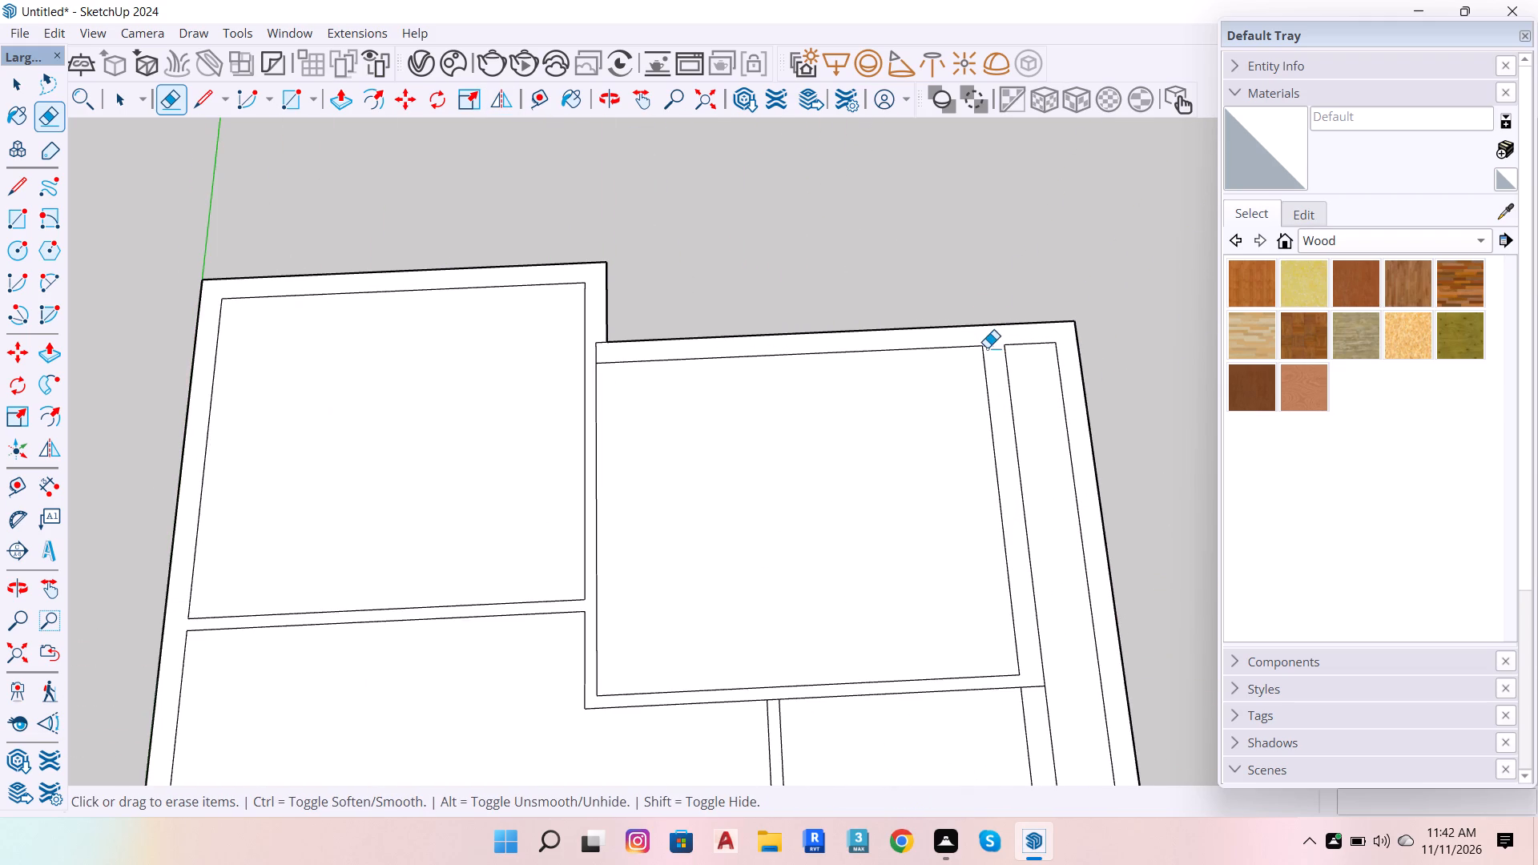
{"action": "scroll", "coordinate": [1001, 332], "scroll_direction": "down", "scroll_amount": 2}
{"action": "scroll", "coordinate": [653, 344], "scroll_direction": "up", "scroll_amount": 7}
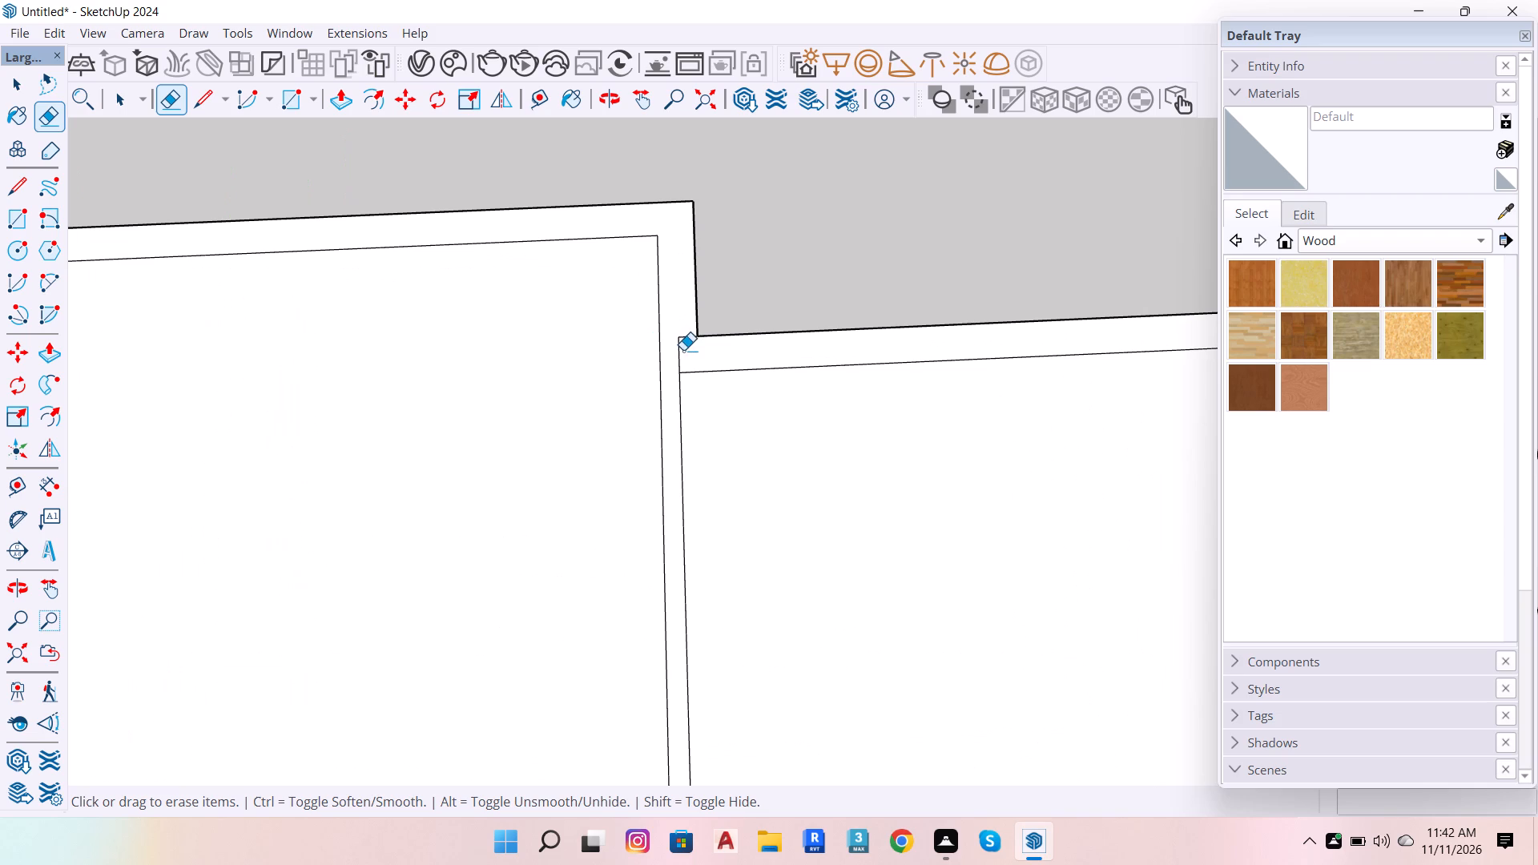
{"action": "left_click", "coordinate": [683, 350]}
{"action": "left_click_drag", "start_coordinate": [680, 334], "coordinate": [677, 350]}
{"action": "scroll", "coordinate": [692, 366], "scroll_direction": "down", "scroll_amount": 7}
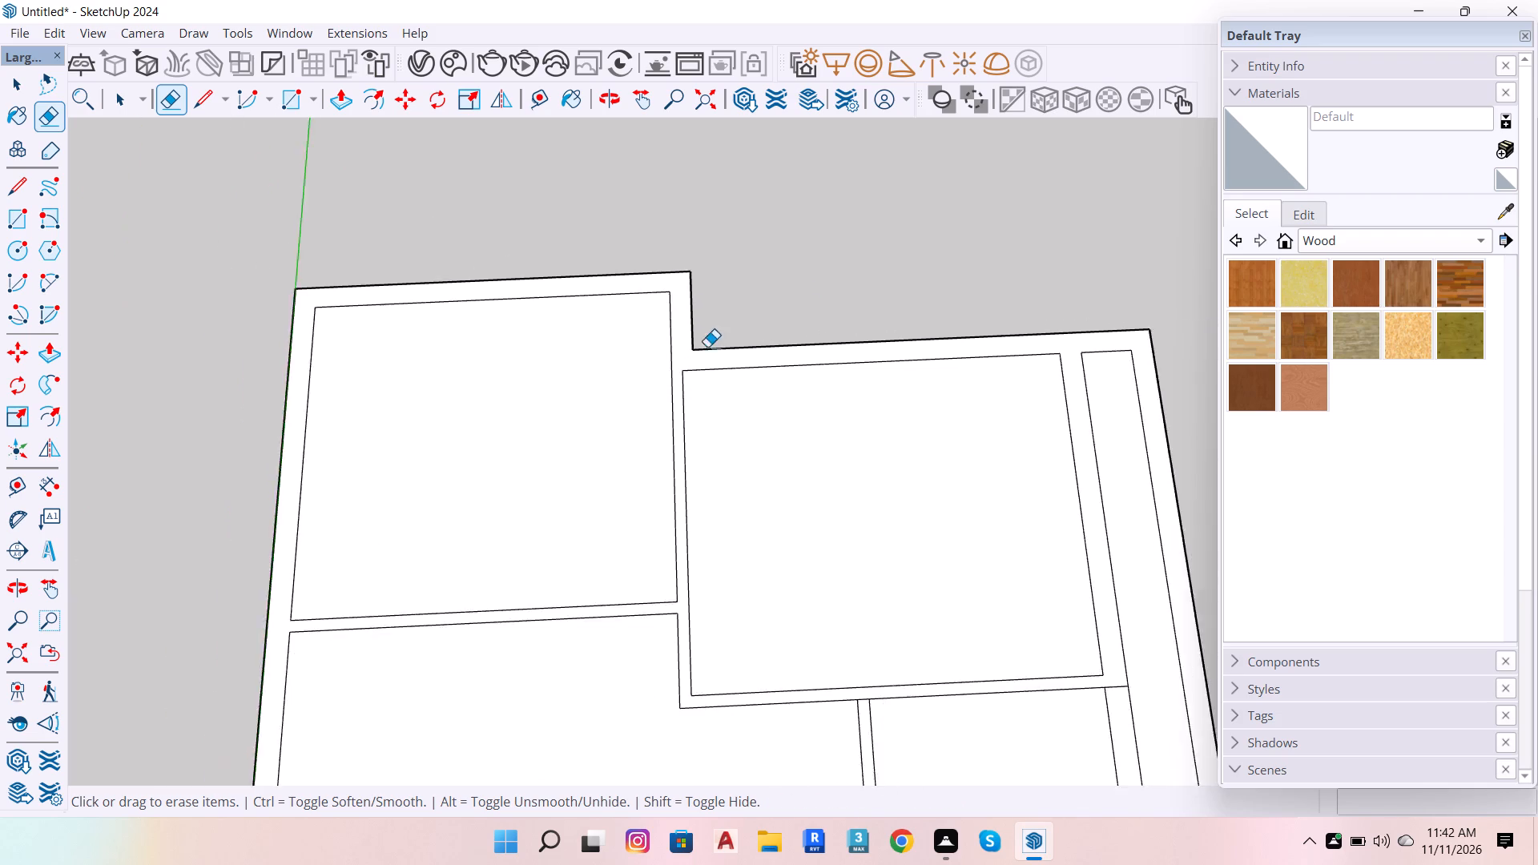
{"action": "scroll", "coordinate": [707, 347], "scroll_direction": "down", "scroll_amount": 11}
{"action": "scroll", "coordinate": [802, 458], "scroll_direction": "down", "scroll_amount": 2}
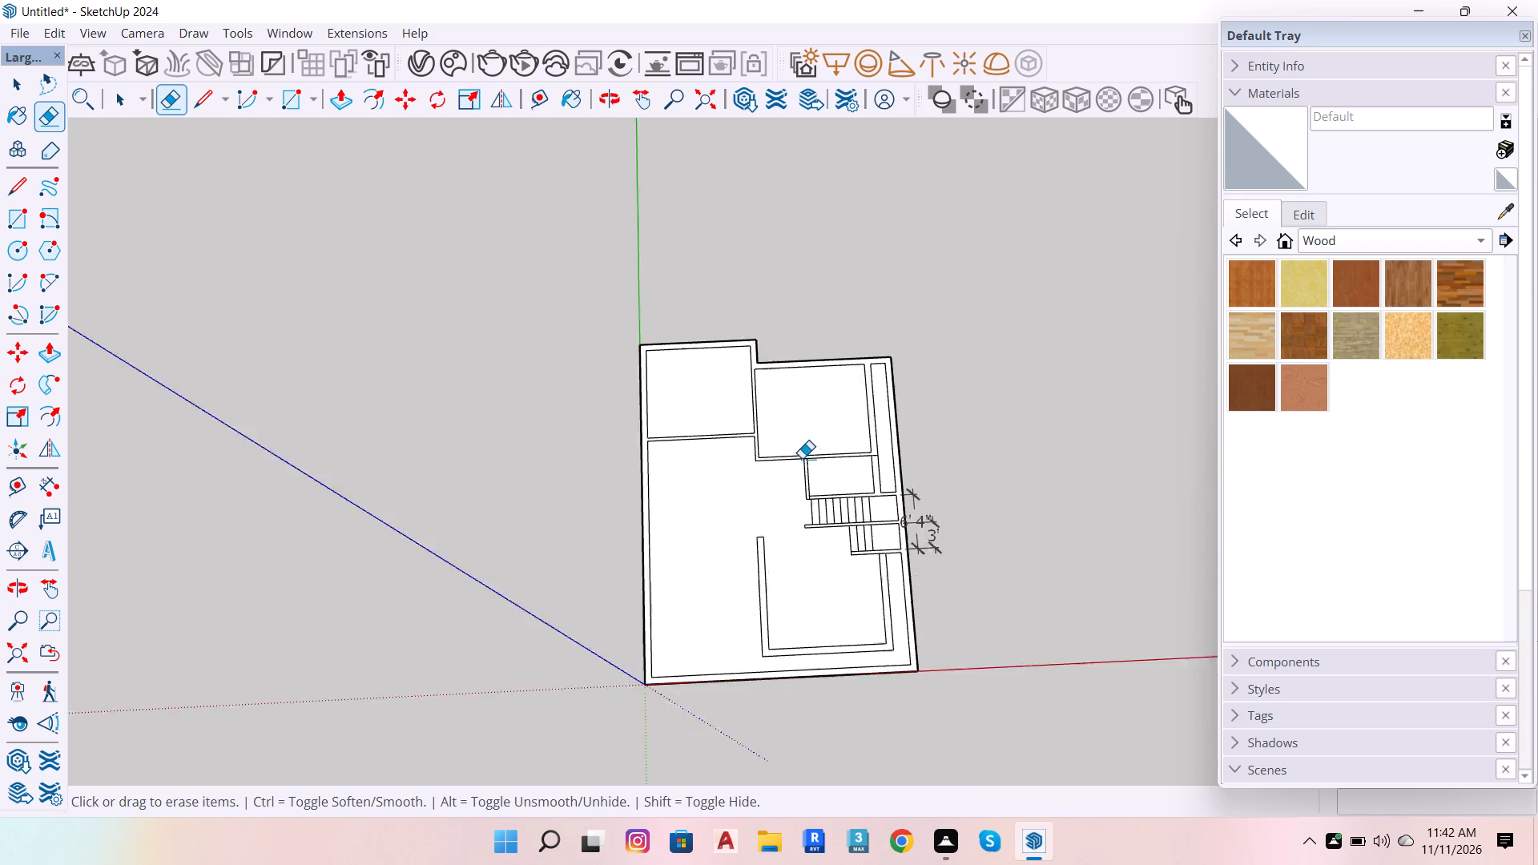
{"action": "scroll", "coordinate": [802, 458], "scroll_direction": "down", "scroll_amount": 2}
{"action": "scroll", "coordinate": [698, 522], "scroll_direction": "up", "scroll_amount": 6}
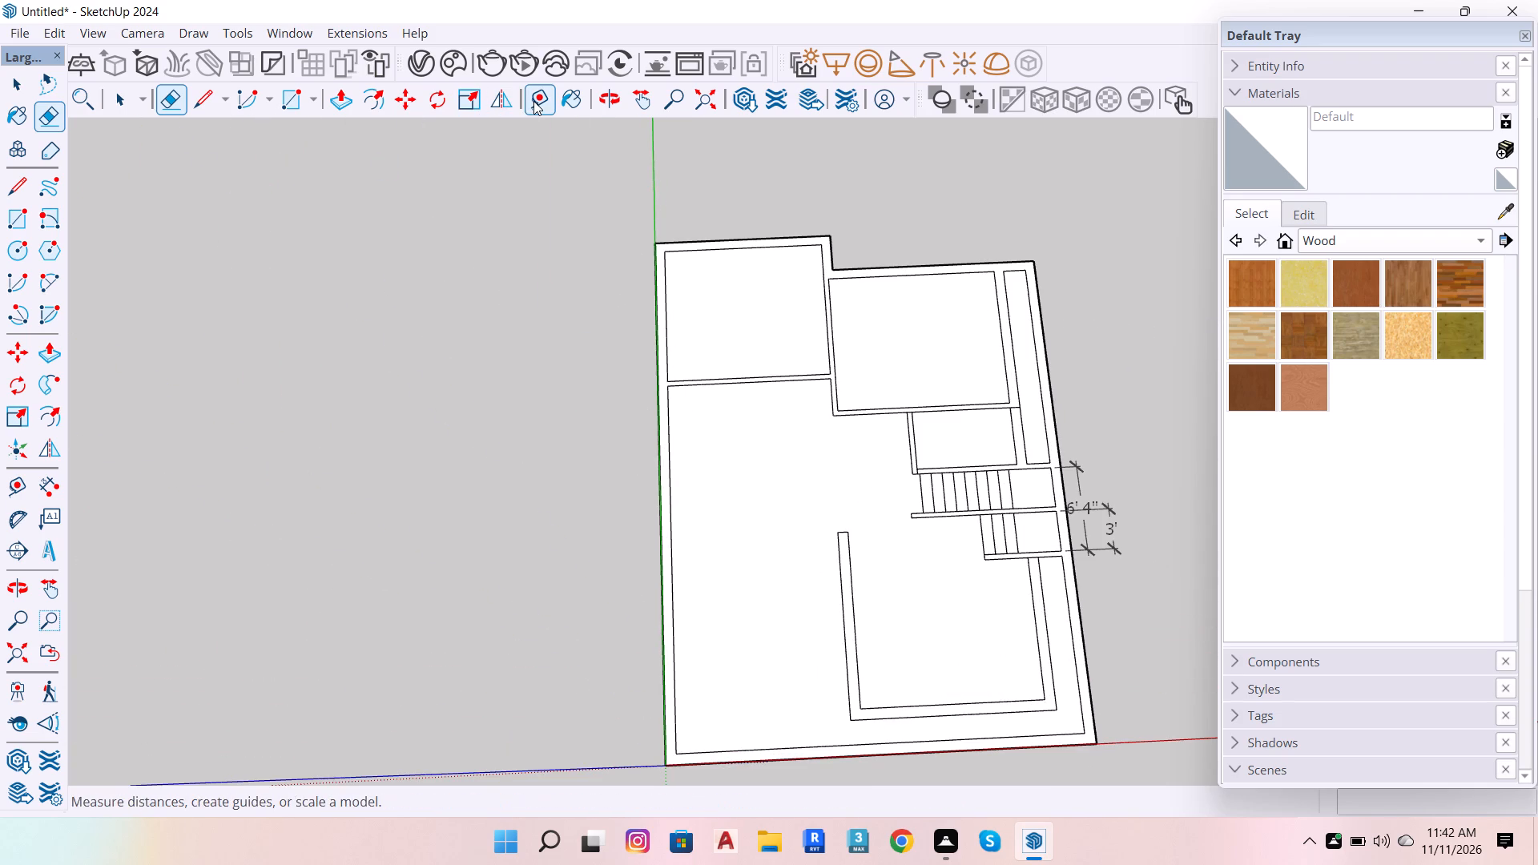
Place crosswise guides for a partition 4'6" in front of the left rear room's front wall and another 4.5" further forward.
{"action": "left_click", "coordinate": [533, 101]}
{"action": "left_click", "coordinate": [783, 379]}
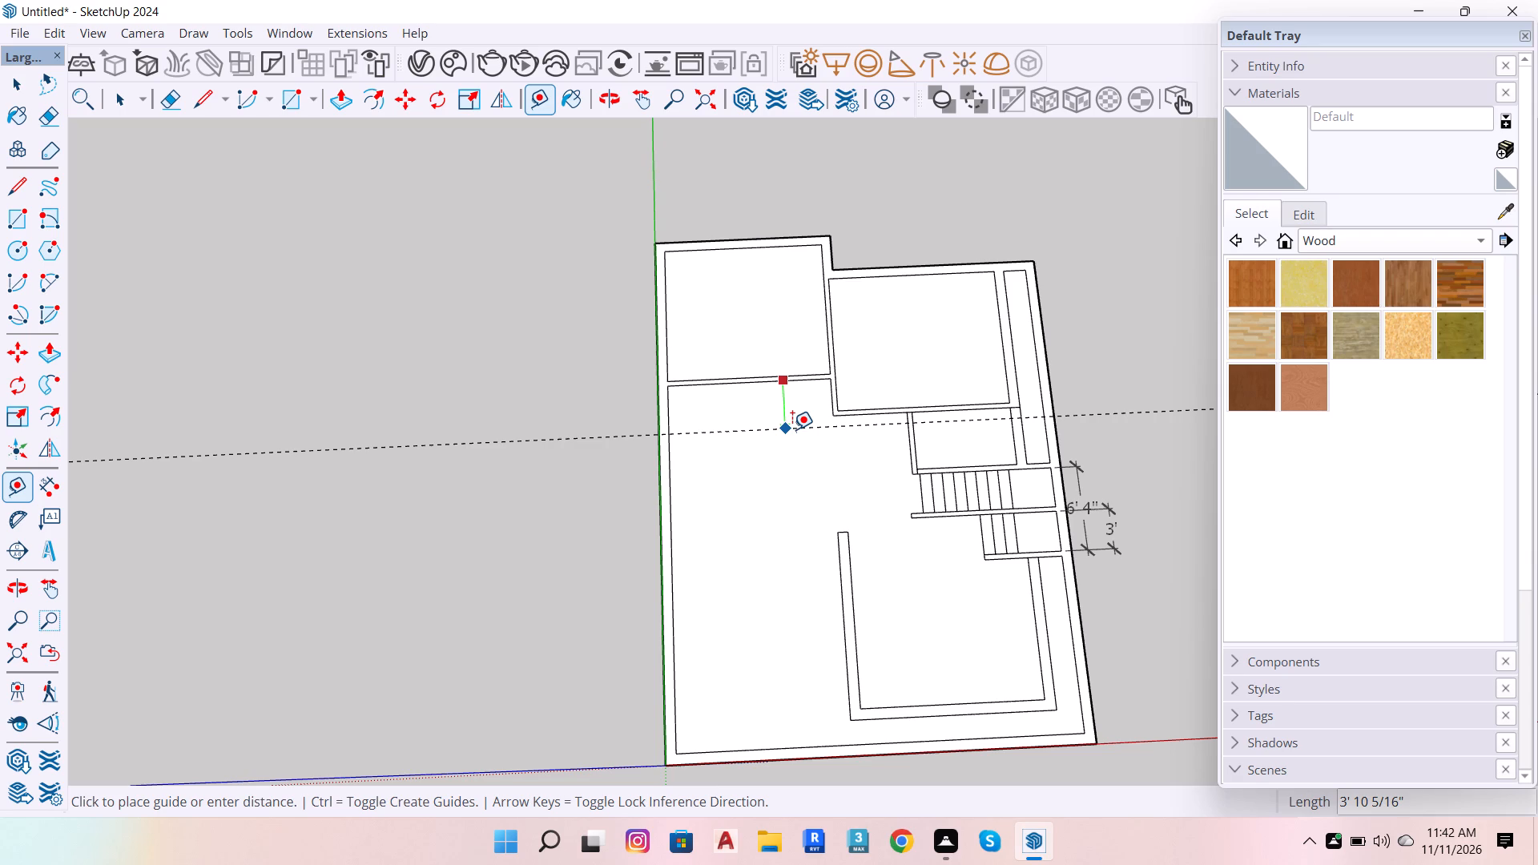
{"action": "type", "text": "4'6"}
{"action": "key", "text": "Return"}
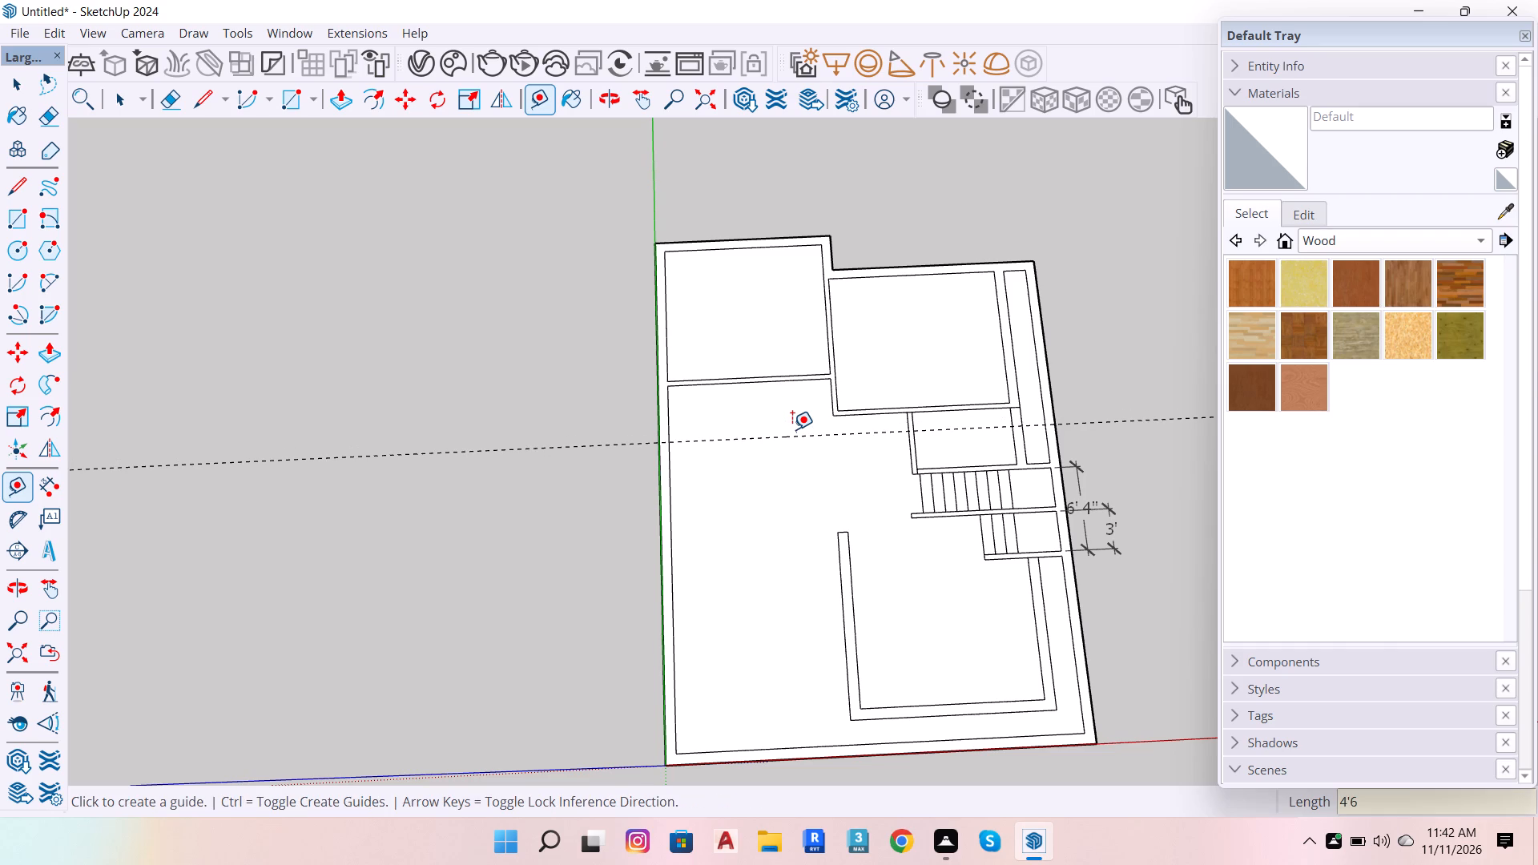
{"action": "scroll", "coordinate": [792, 429], "scroll_direction": "up", "scroll_amount": 1}
{"action": "left_click", "coordinate": [779, 434]}
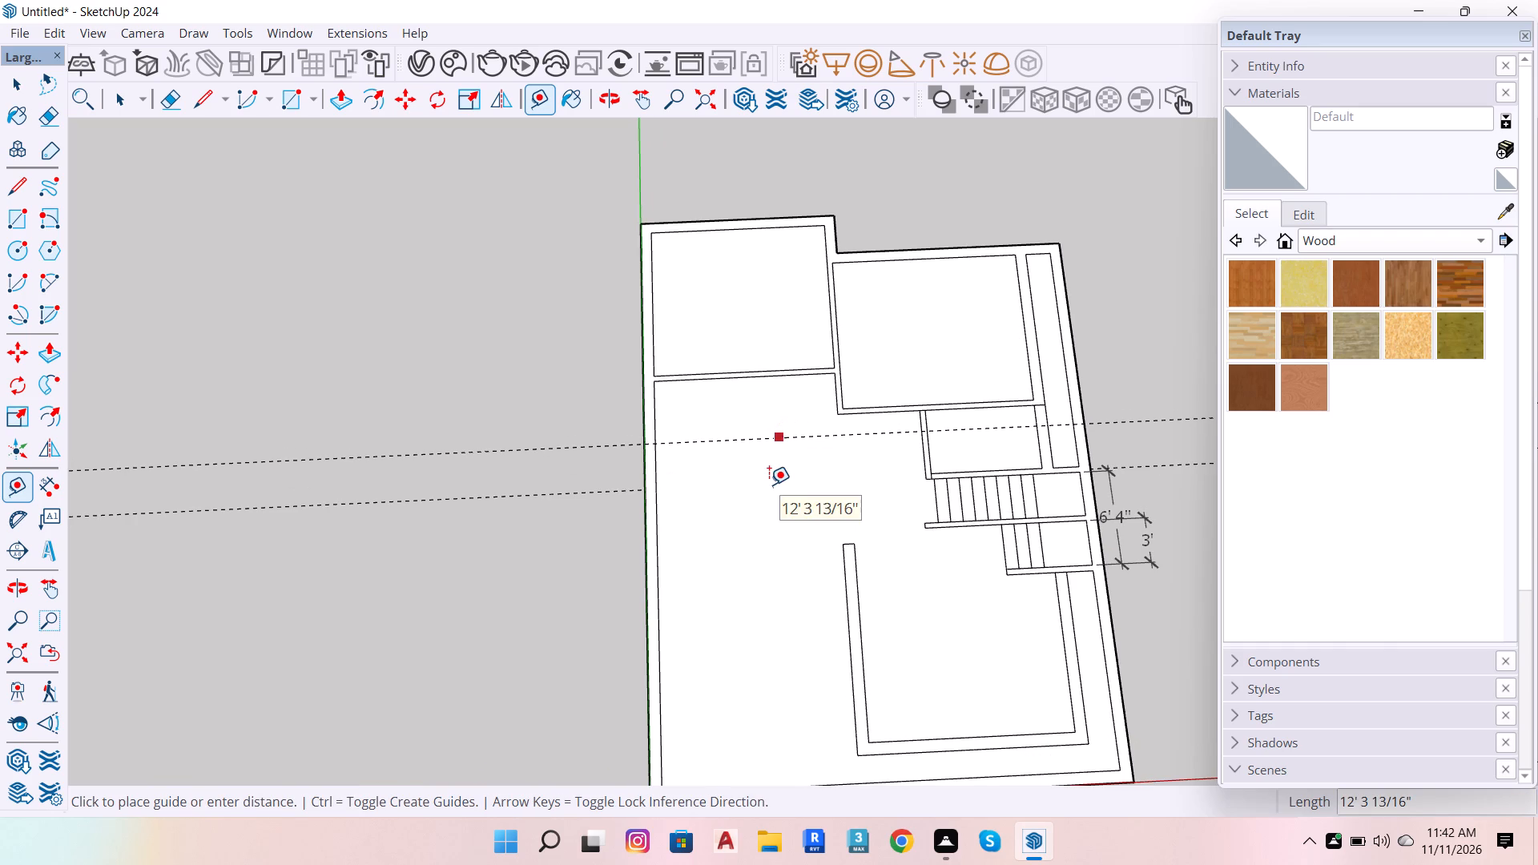
{"action": "type", "text": "4.5"}
{"action": "key", "text": "Return"}
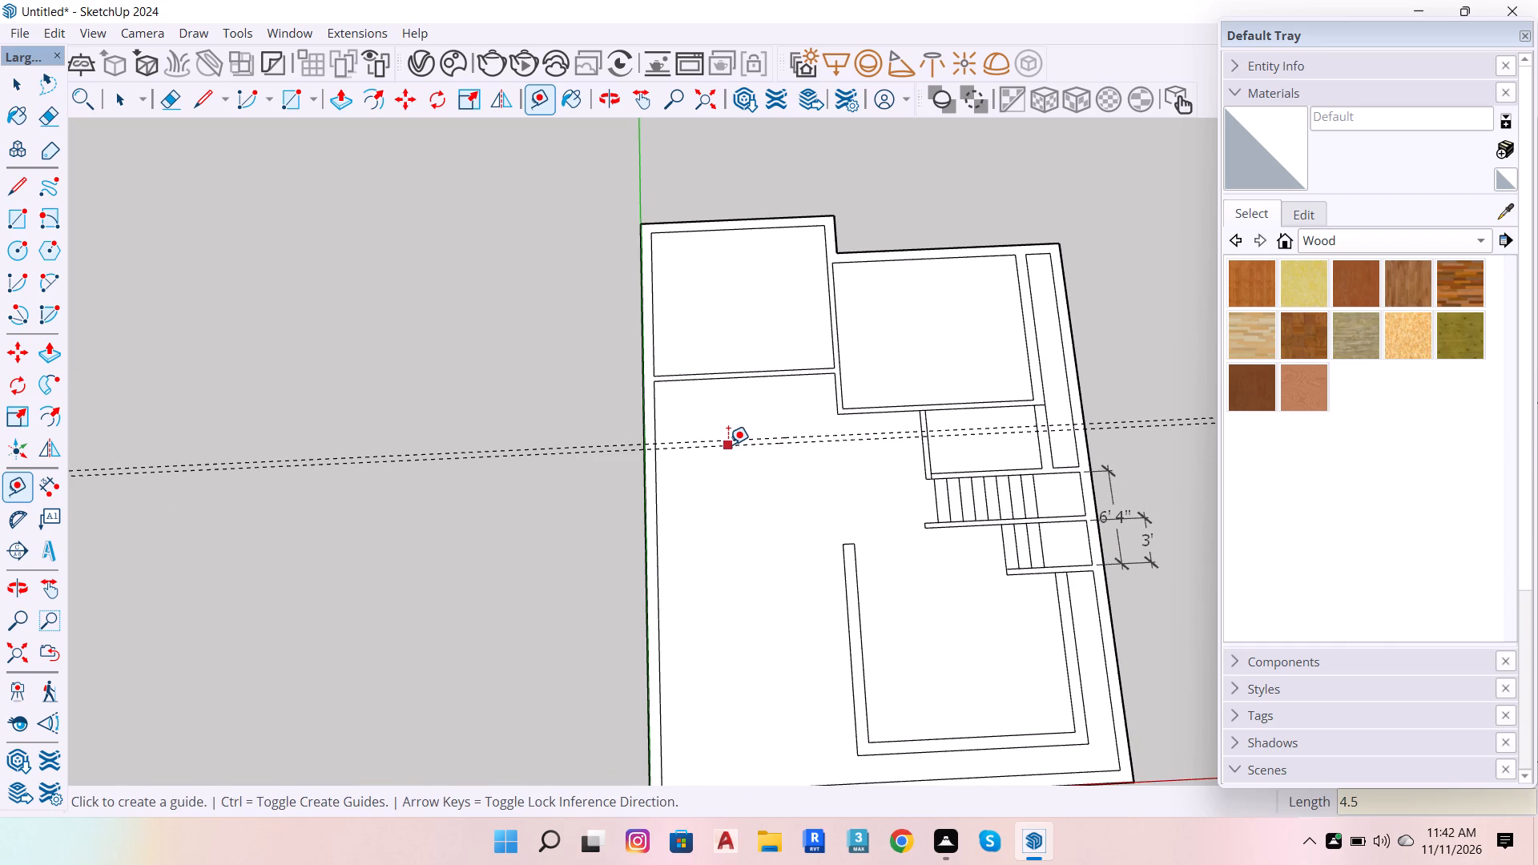
Place a crosswise guide 8' in front of the partition guides and a second one 9" beyond it.
{"action": "left_click", "coordinate": [728, 445]}
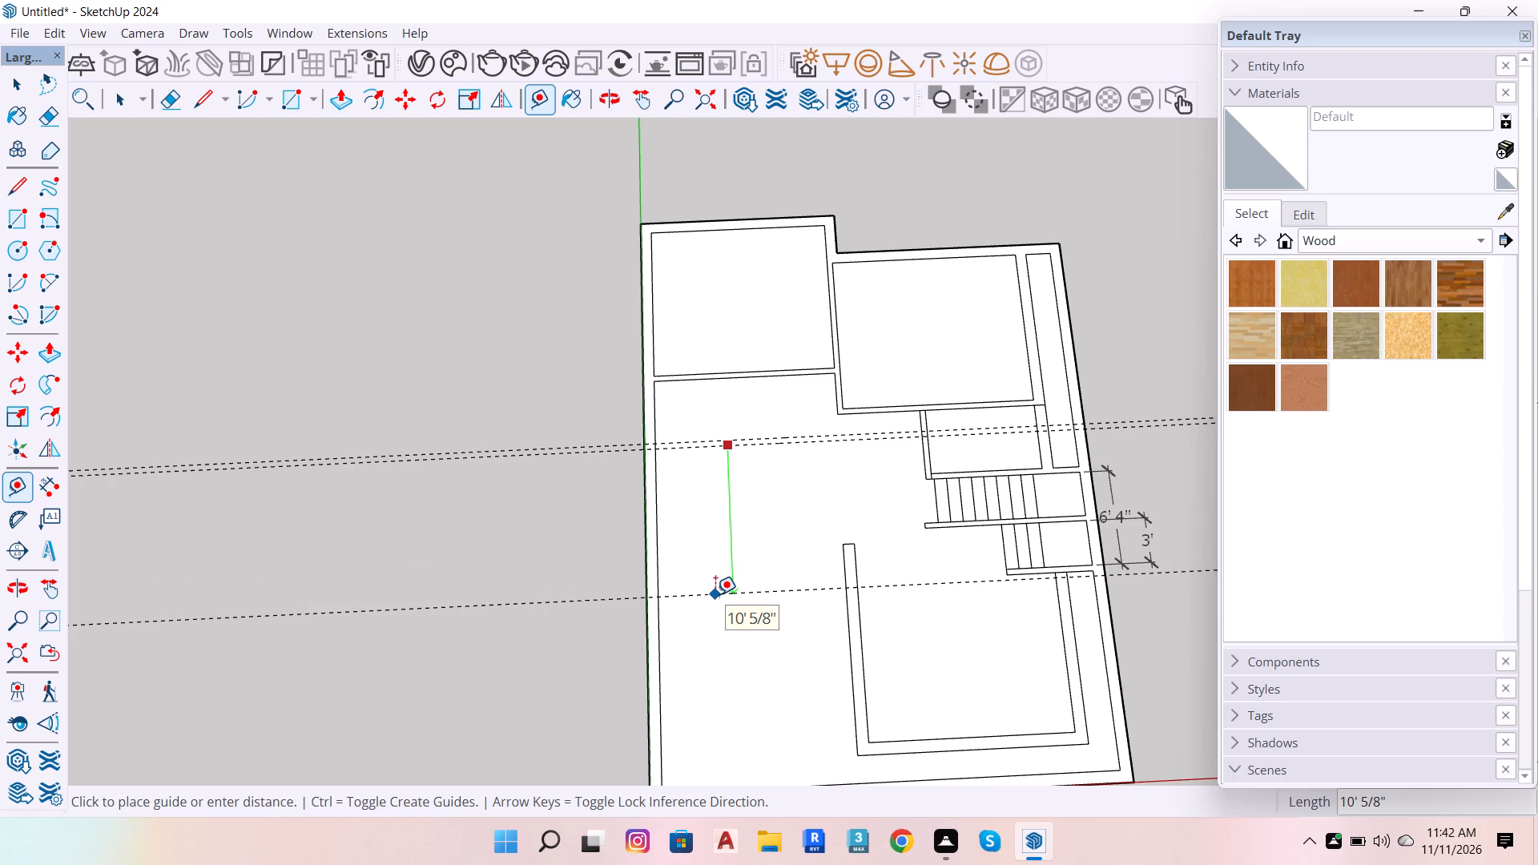
{"action": "type", "text": "8'"}
{"action": "key", "text": "Return"}
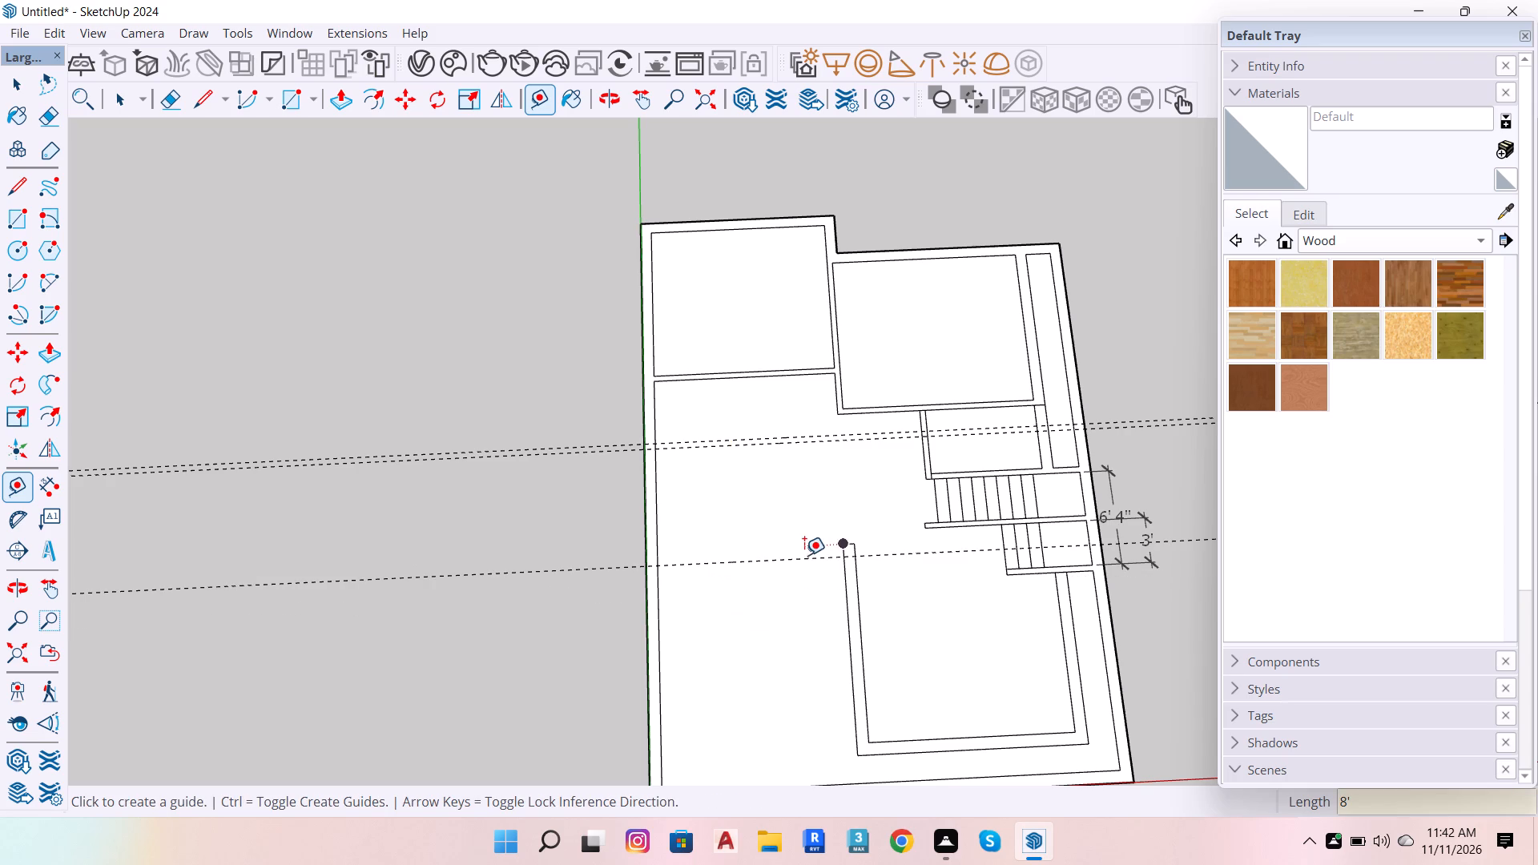
{"action": "left_click", "coordinate": [803, 559]}
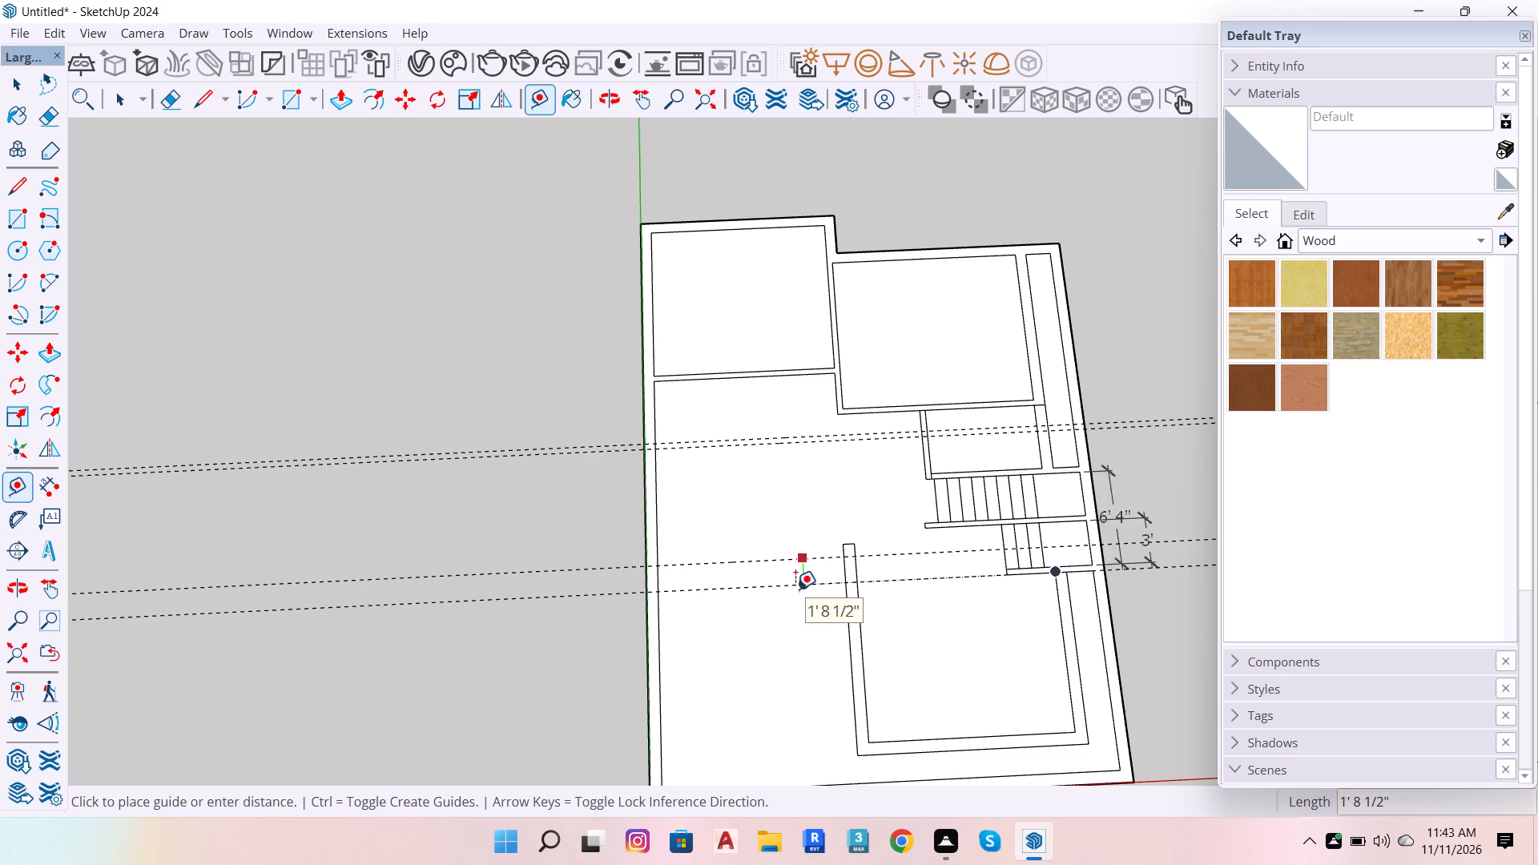
{"action": "key", "text": "9"}
{"action": "key", "text": "Return"}
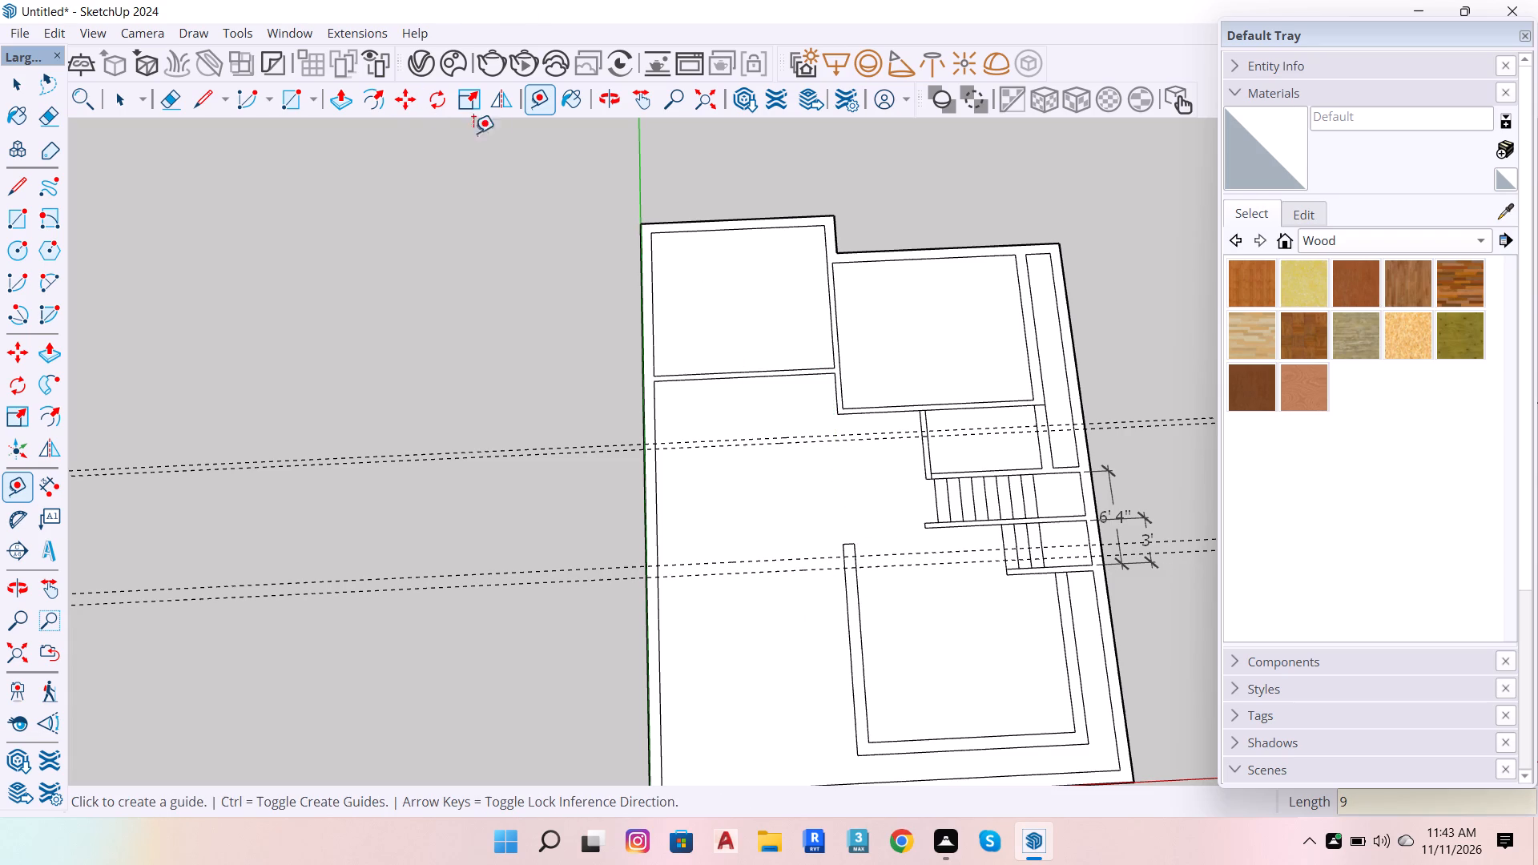
Place lengthwise guides 3' inside the left outer wall's inner face and another 9" further in.
{"action": "left_click", "coordinate": [654, 495]}
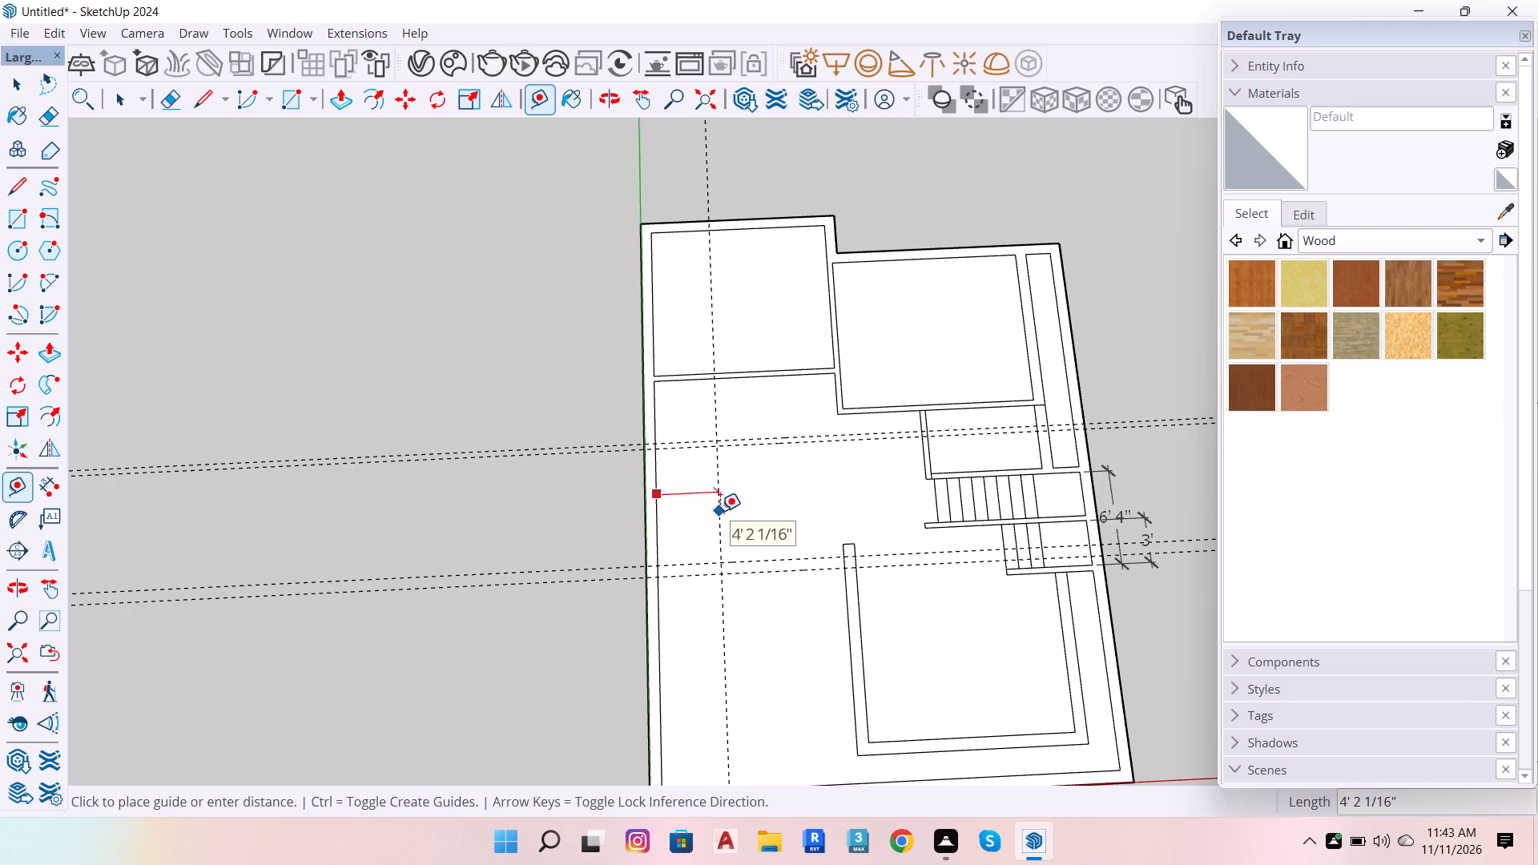
{"action": "type", "text": "3'"}
{"action": "key", "text": "Return"}
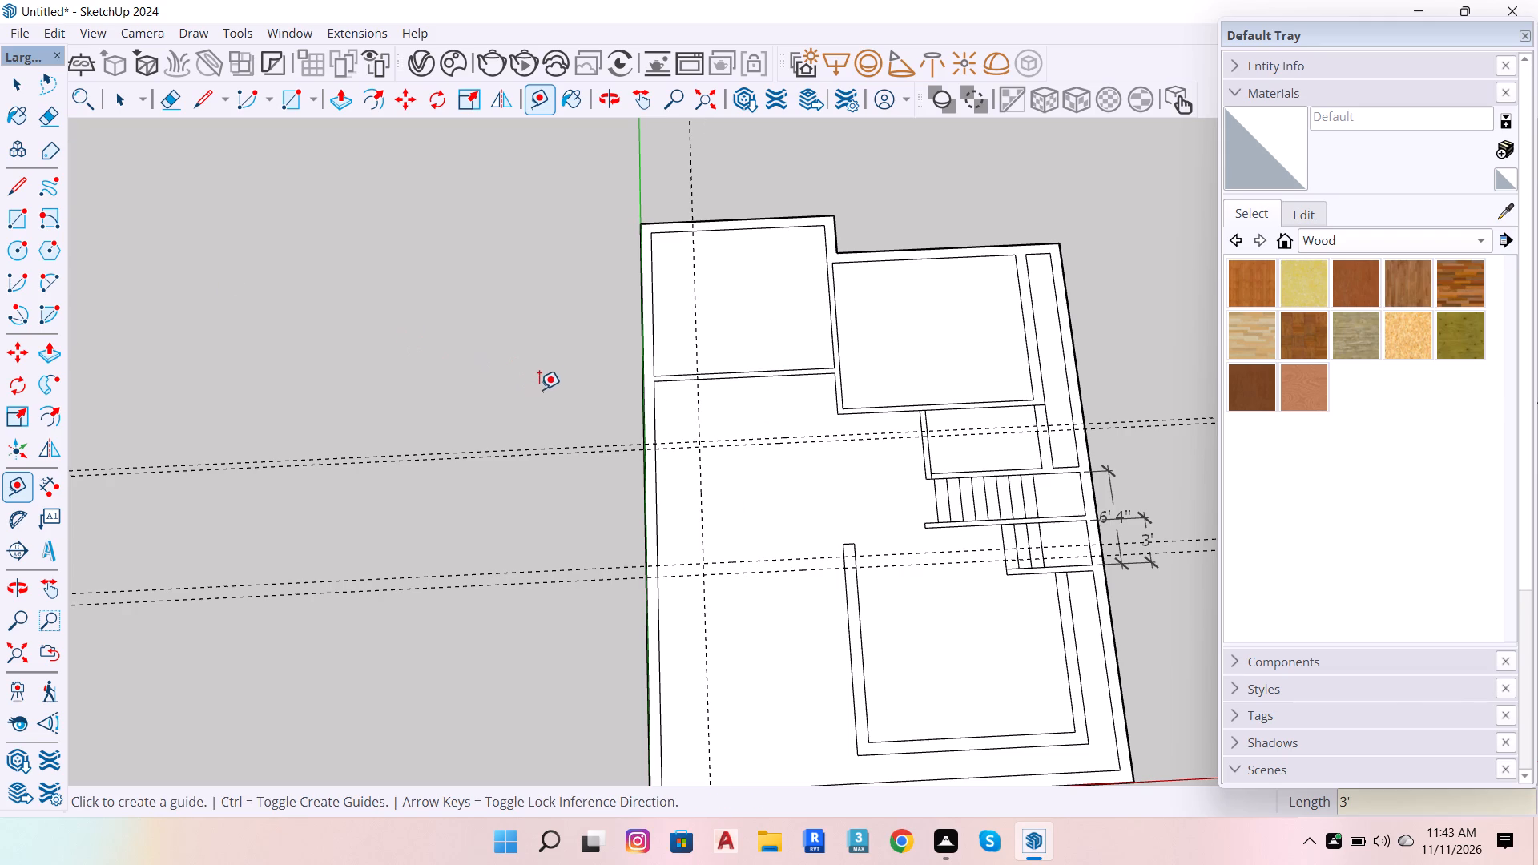
{"action": "left_click", "coordinate": [699, 425]}
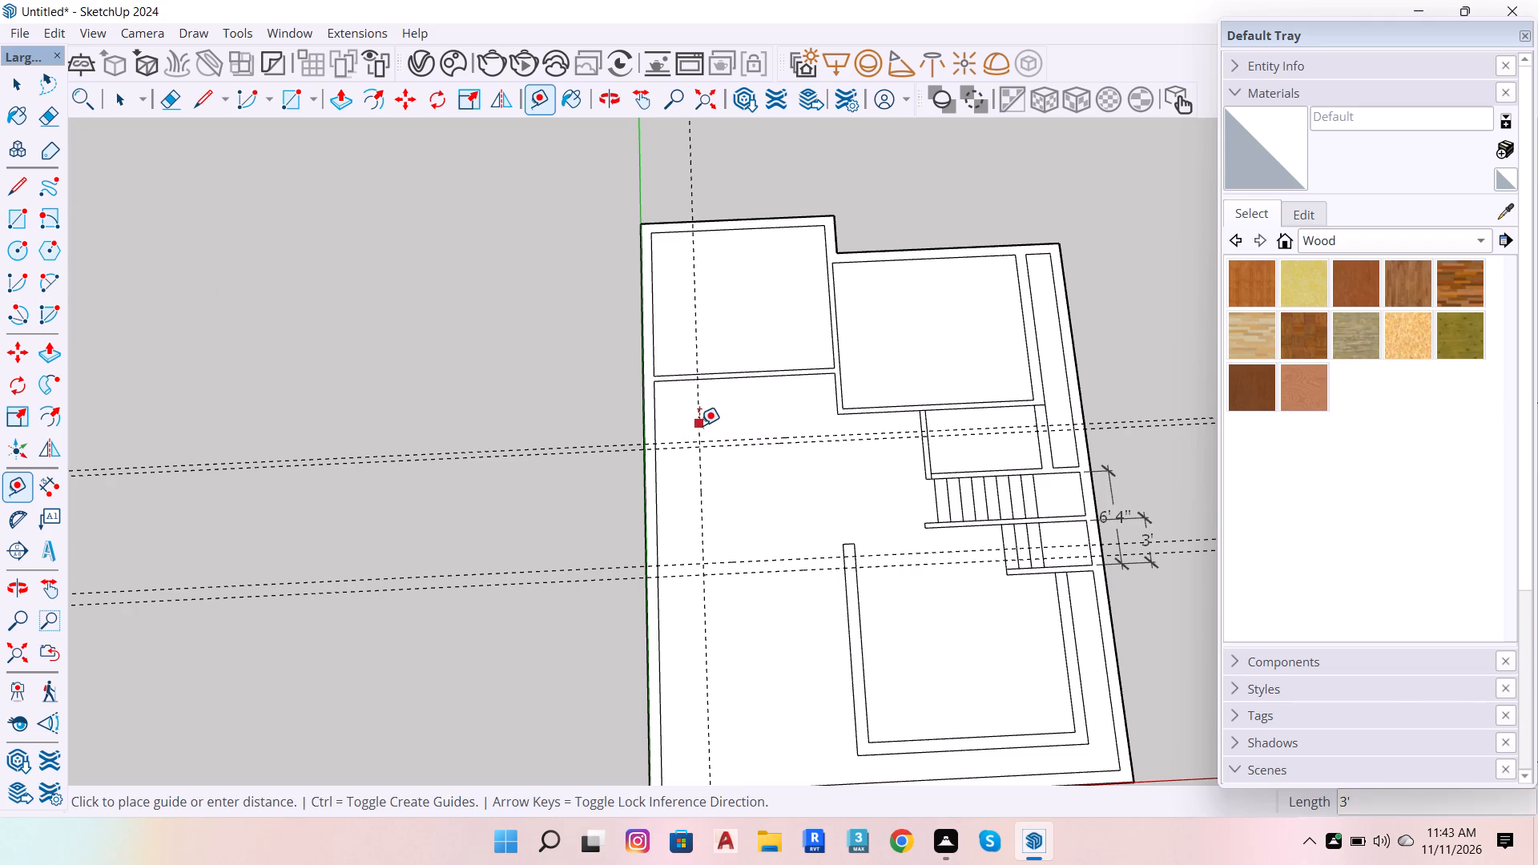
{"action": "key", "text": "9"}
{"action": "key", "text": "Return"}
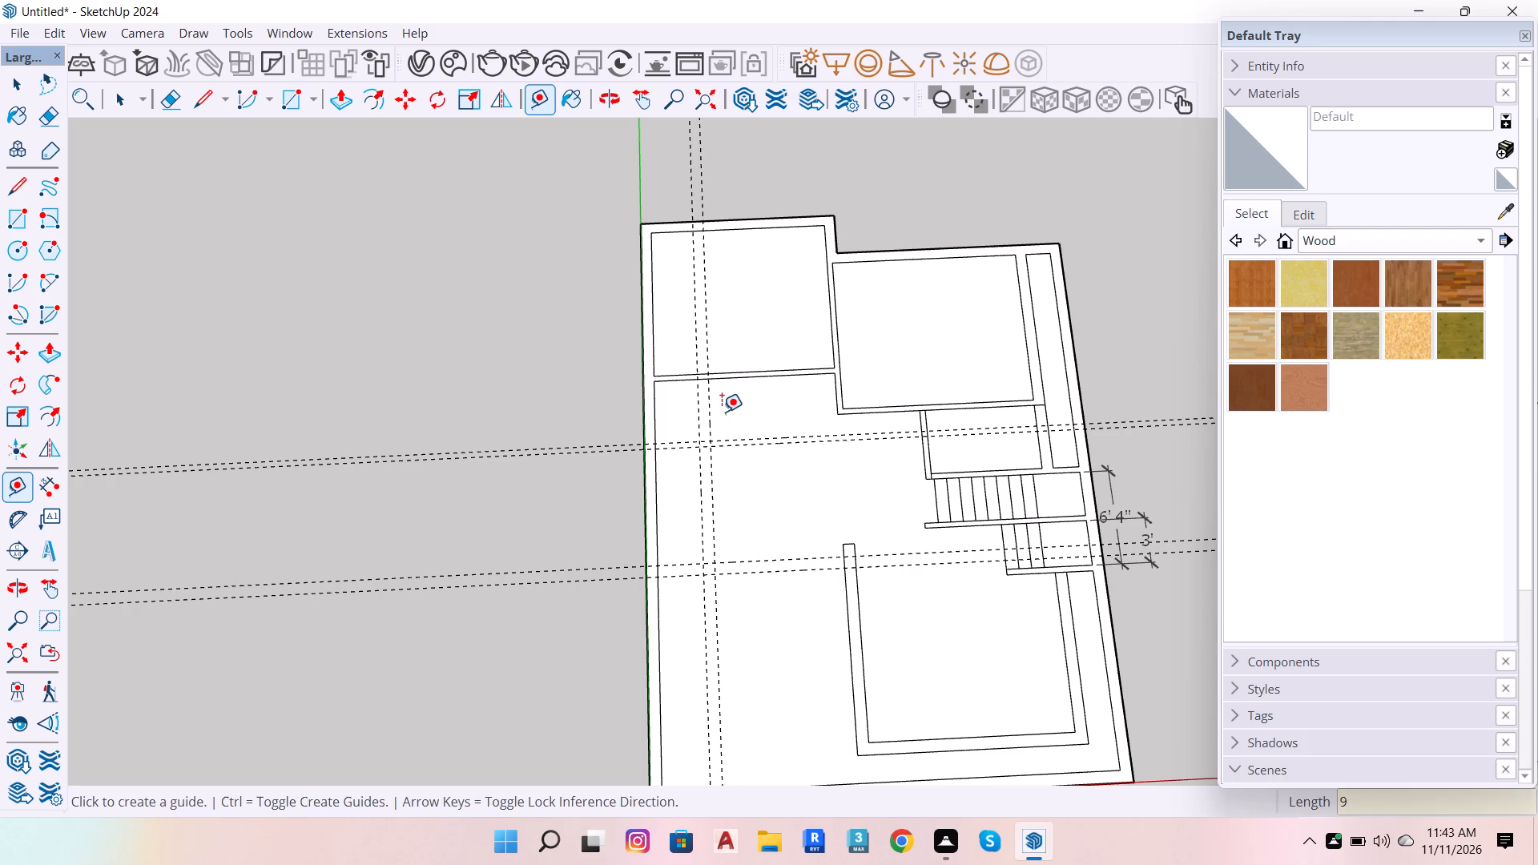
Draw a 9' long, 4.5" thick partition from the left outer wall's inner face along the rear pair of crosswise guides.
{"action": "scroll", "coordinate": [670, 438], "scroll_direction": "up", "scroll_amount": 7}
{"action": "key", "text": "space"}
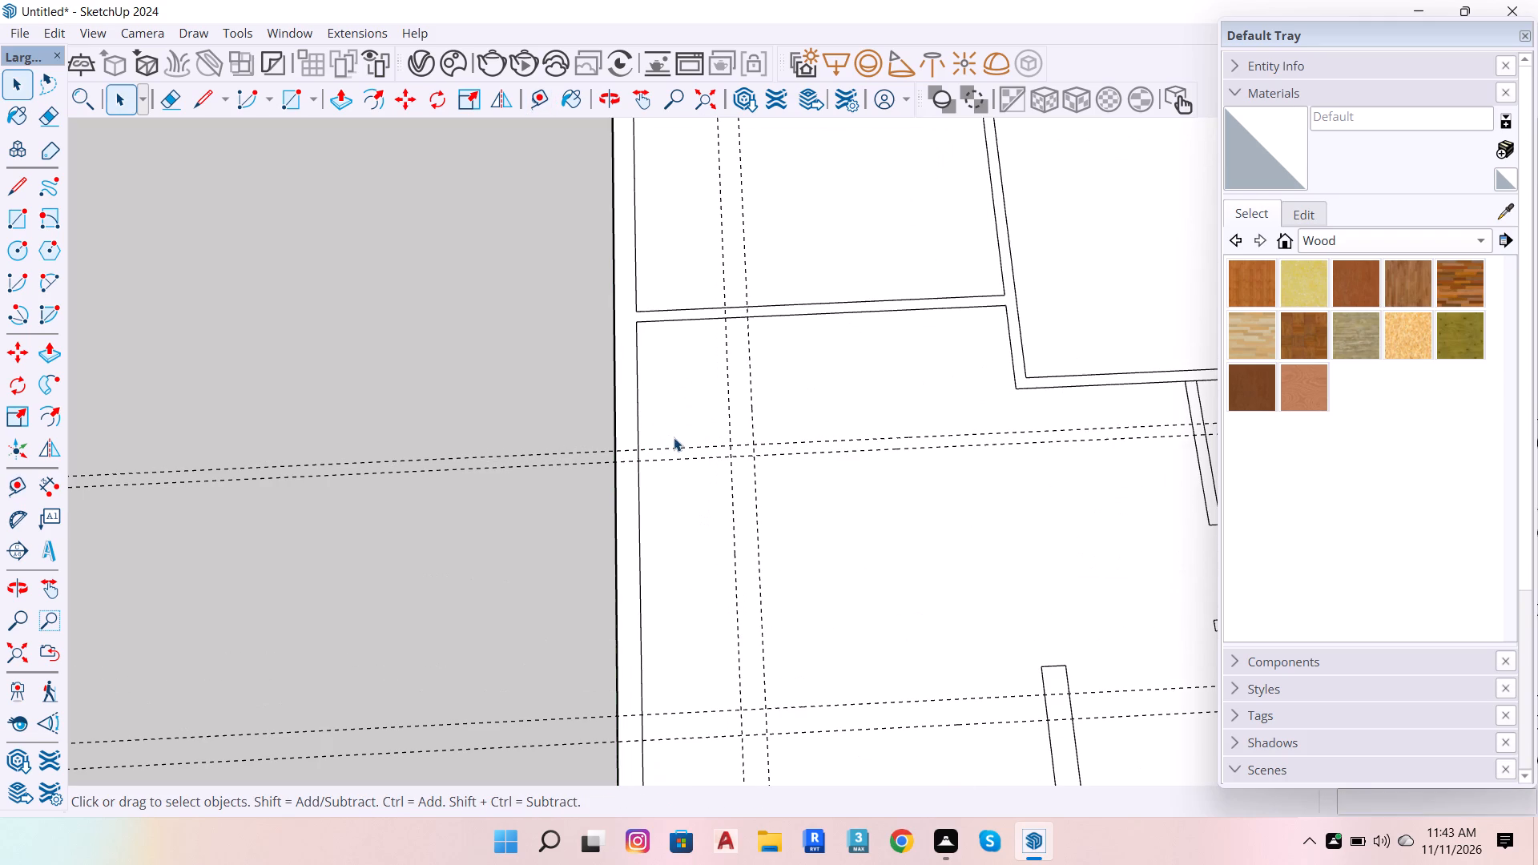
{"action": "key", "text": "l"}
{"action": "left_click", "coordinate": [636, 453]}
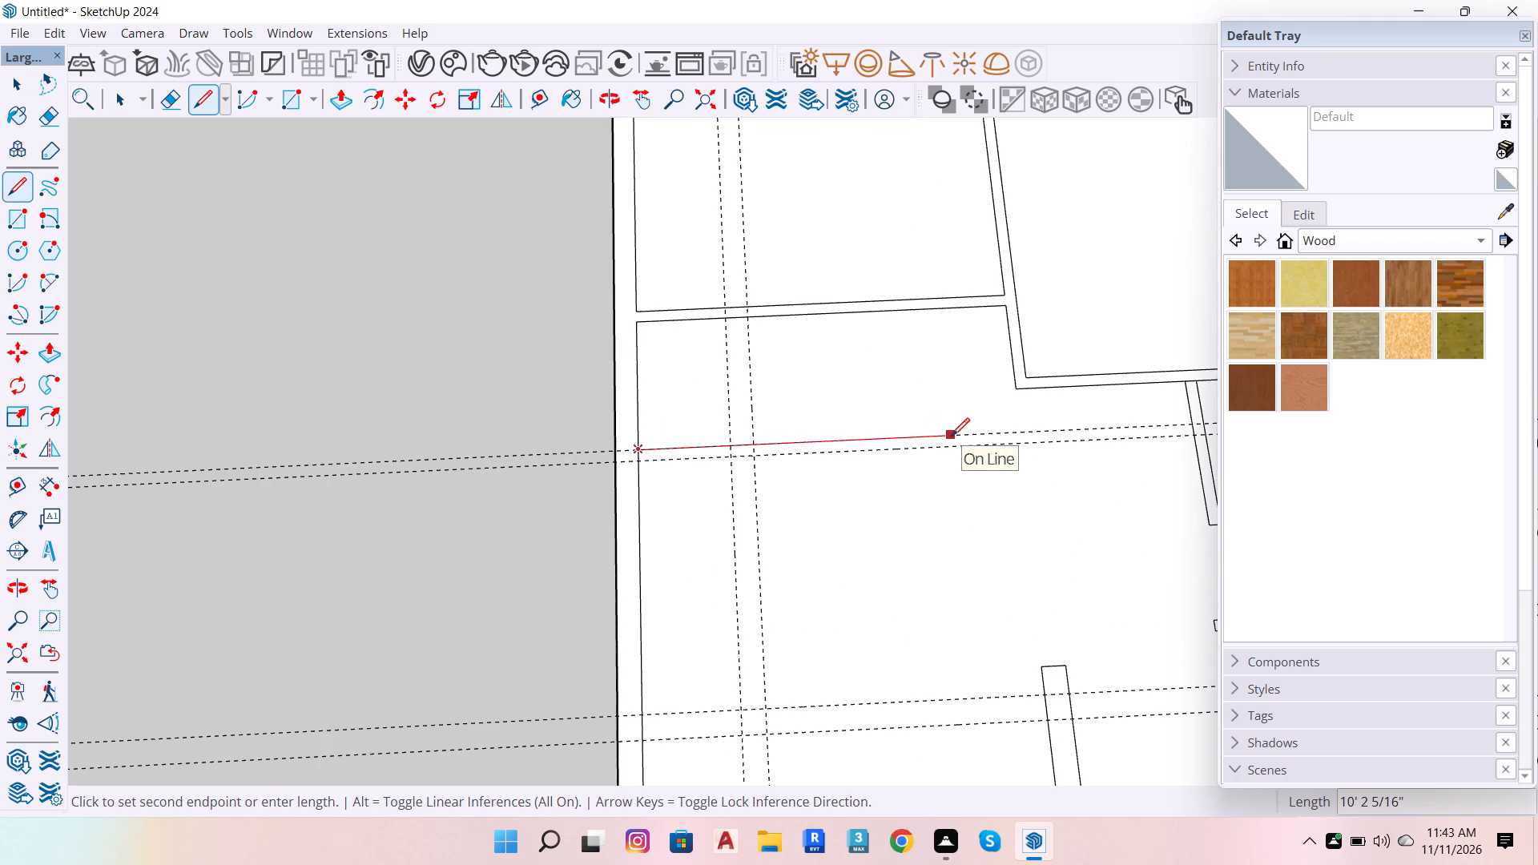
{"action": "type", "text": "9'"}
{"action": "key", "text": "Return"}
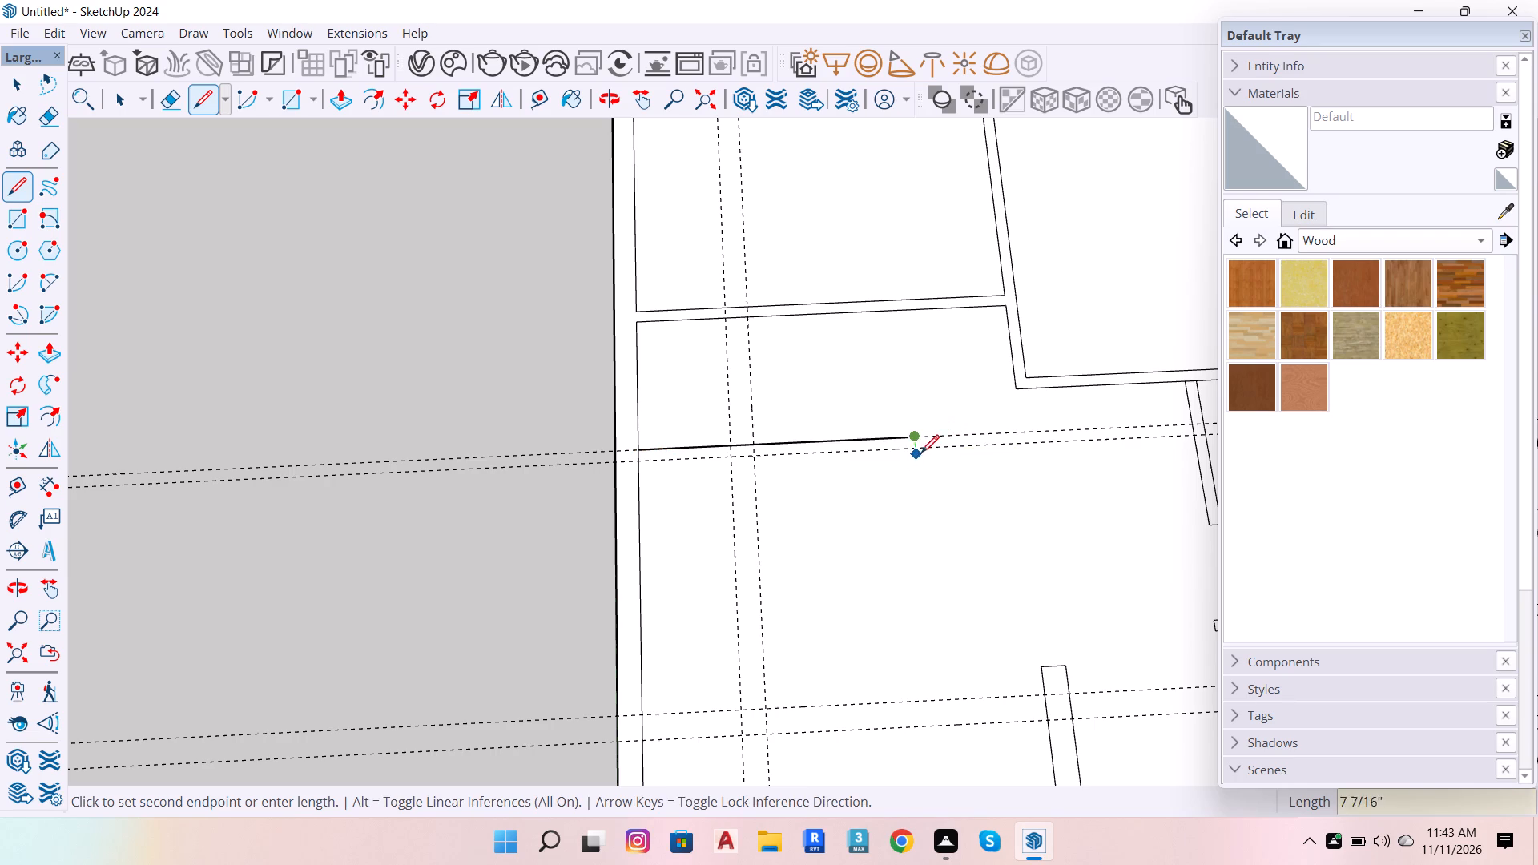
{"action": "left_click", "coordinate": [918, 448]}
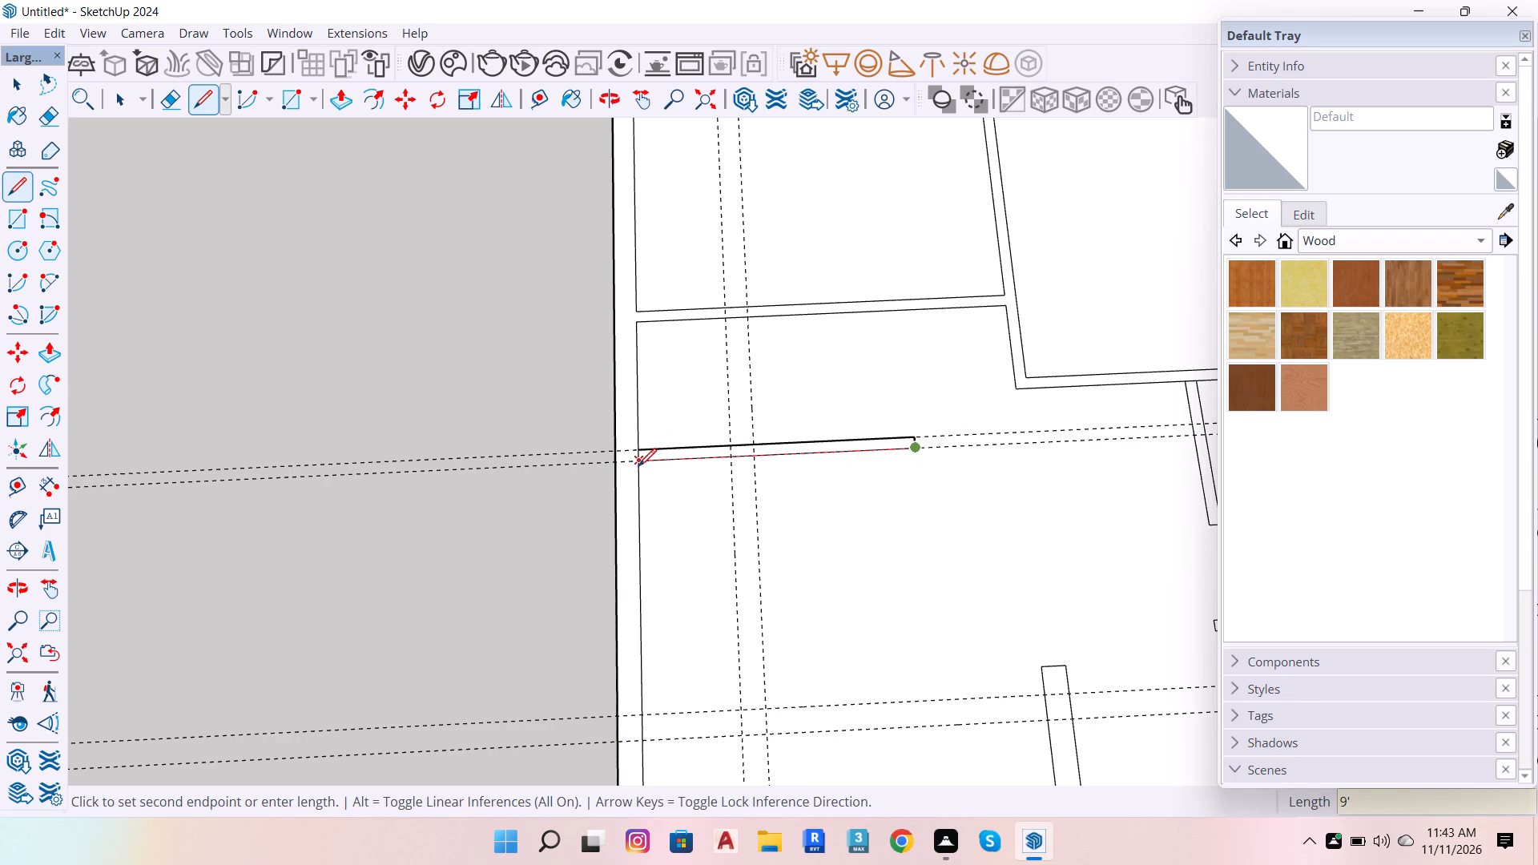
{"action": "left_click", "coordinate": [638, 466]}
Draw both faces of a 9" L-shaped wall along the guides, 8' forward from the partition and 9'3" across to the front room's wall.
{"action": "scroll", "coordinate": [800, 480], "scroll_direction": "down", "scroll_amount": 4}
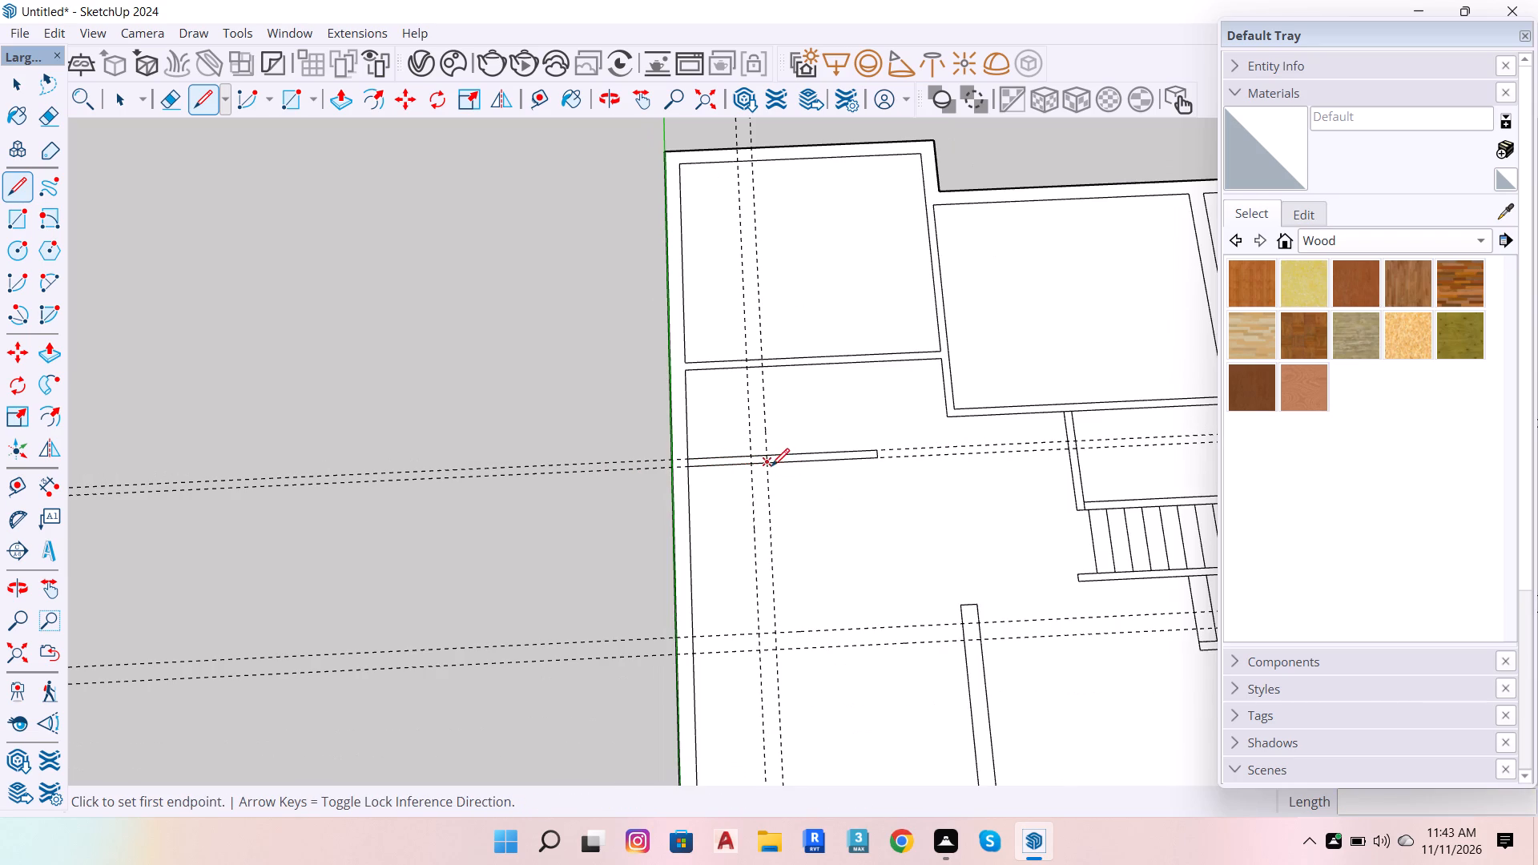
{"action": "left_click", "coordinate": [771, 466]}
{"action": "left_click", "coordinate": [780, 630]}
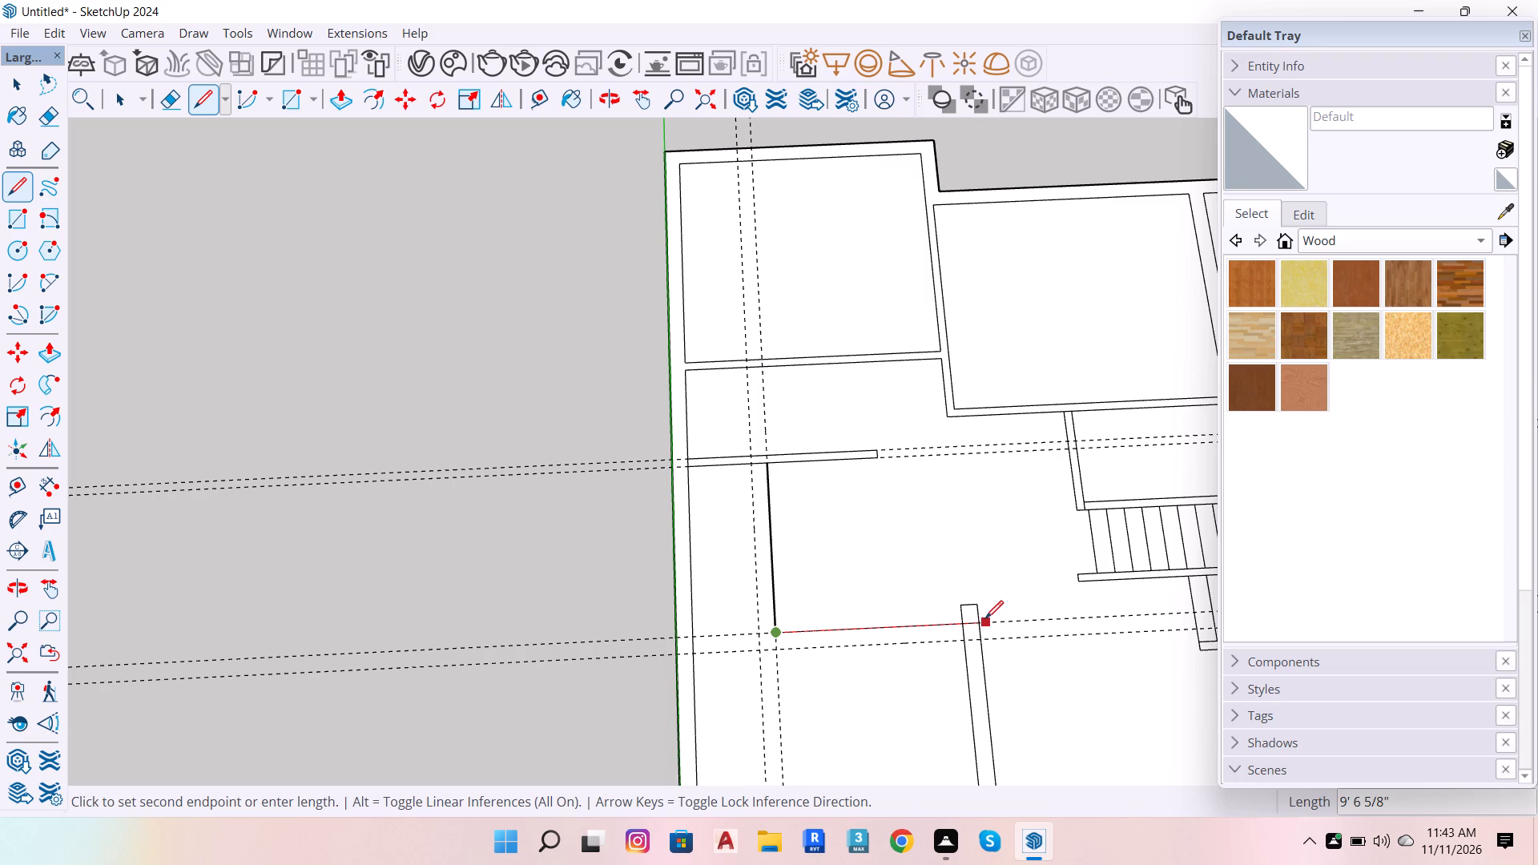
{"action": "left_click", "coordinate": [981, 620]}
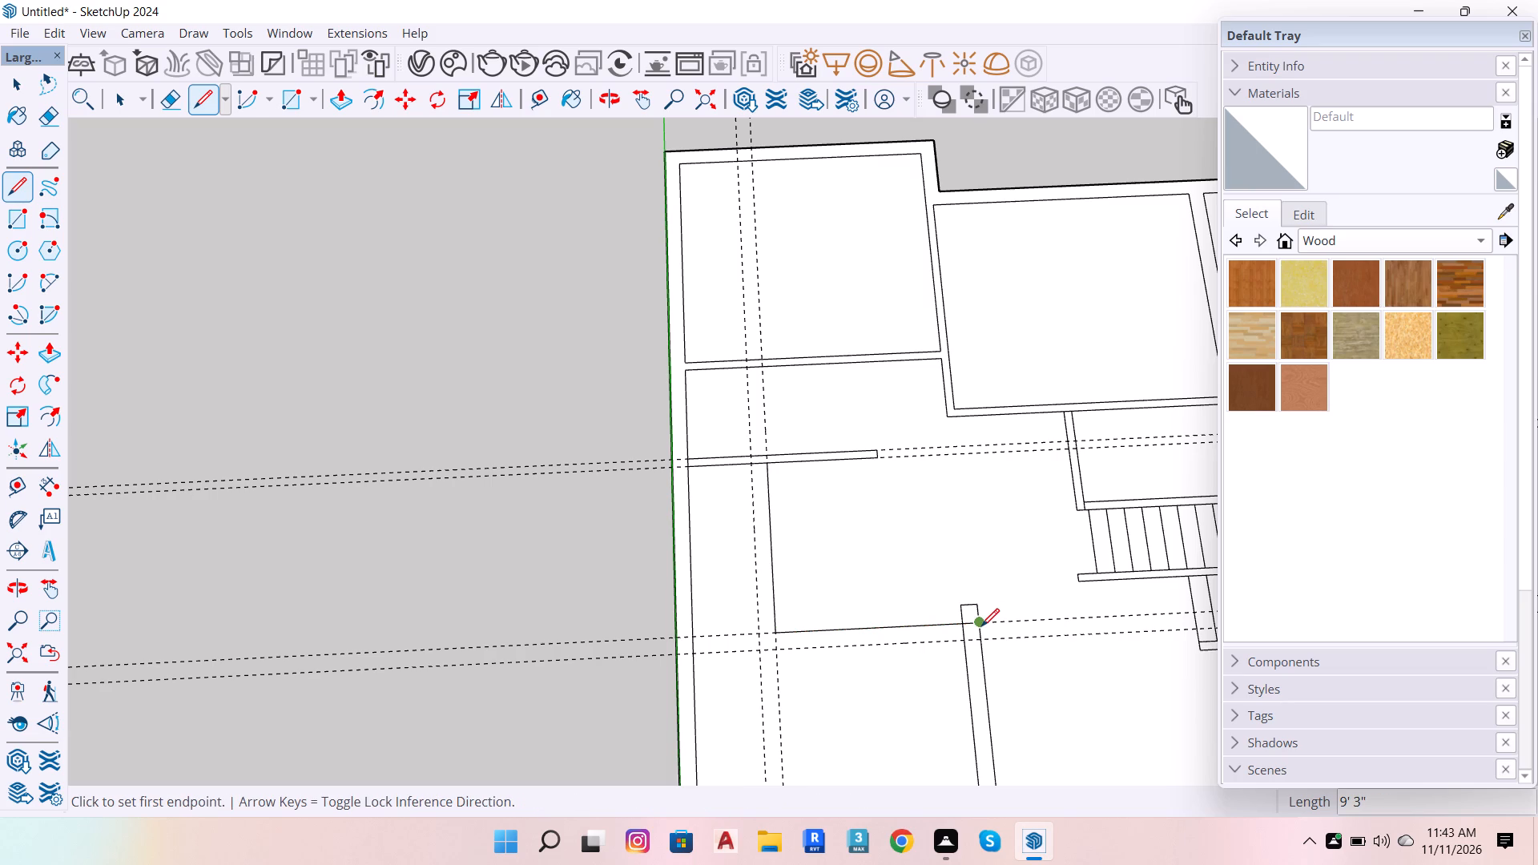
{"action": "key", "text": "space"}
{"action": "key", "text": "l"}
{"action": "left_click", "coordinate": [749, 466]}
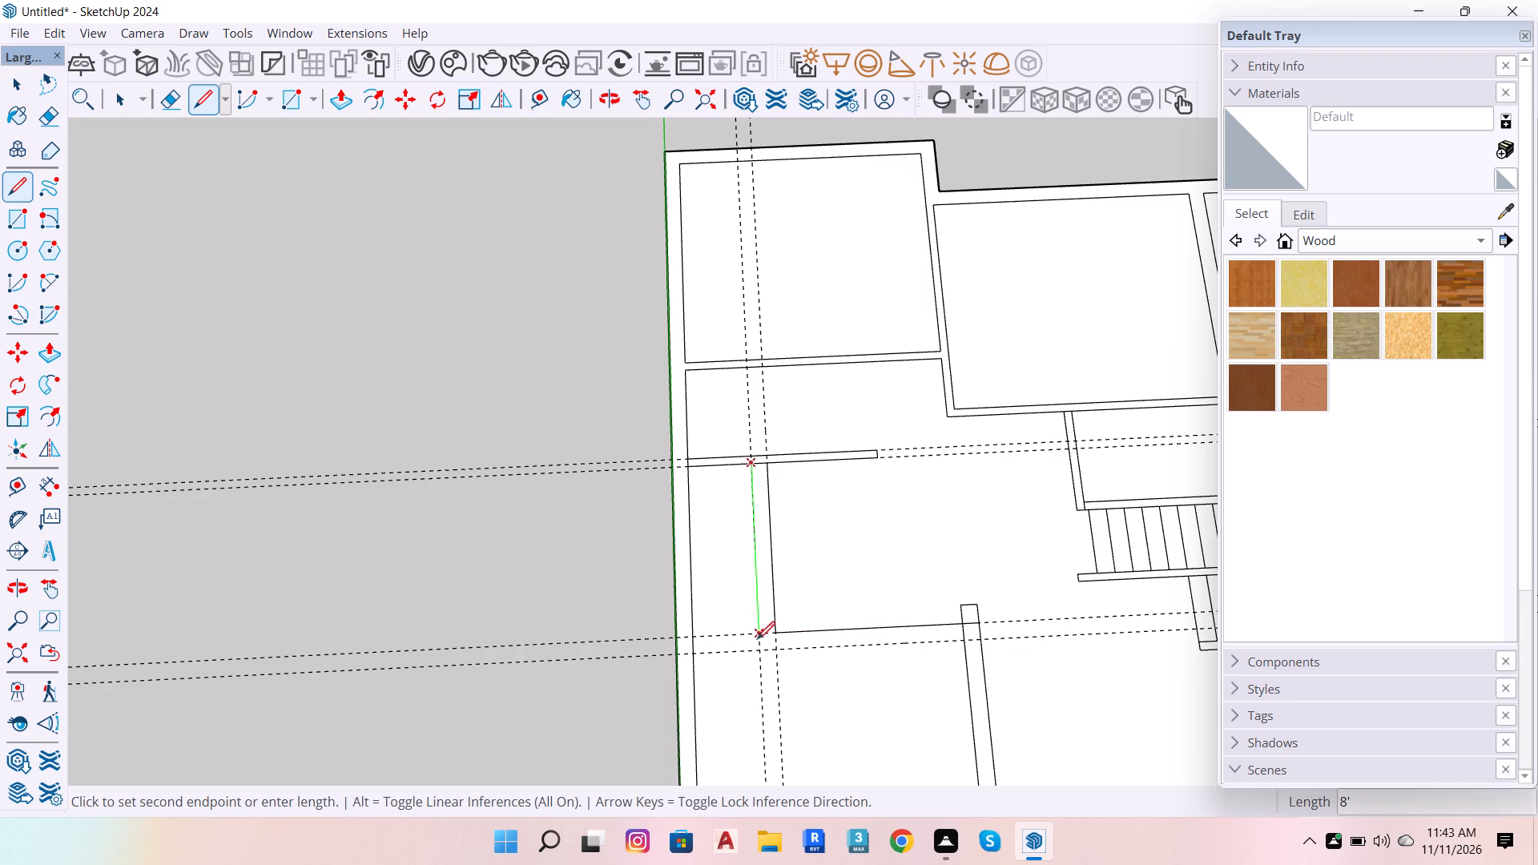
{"action": "left_click", "coordinate": [759, 650]}
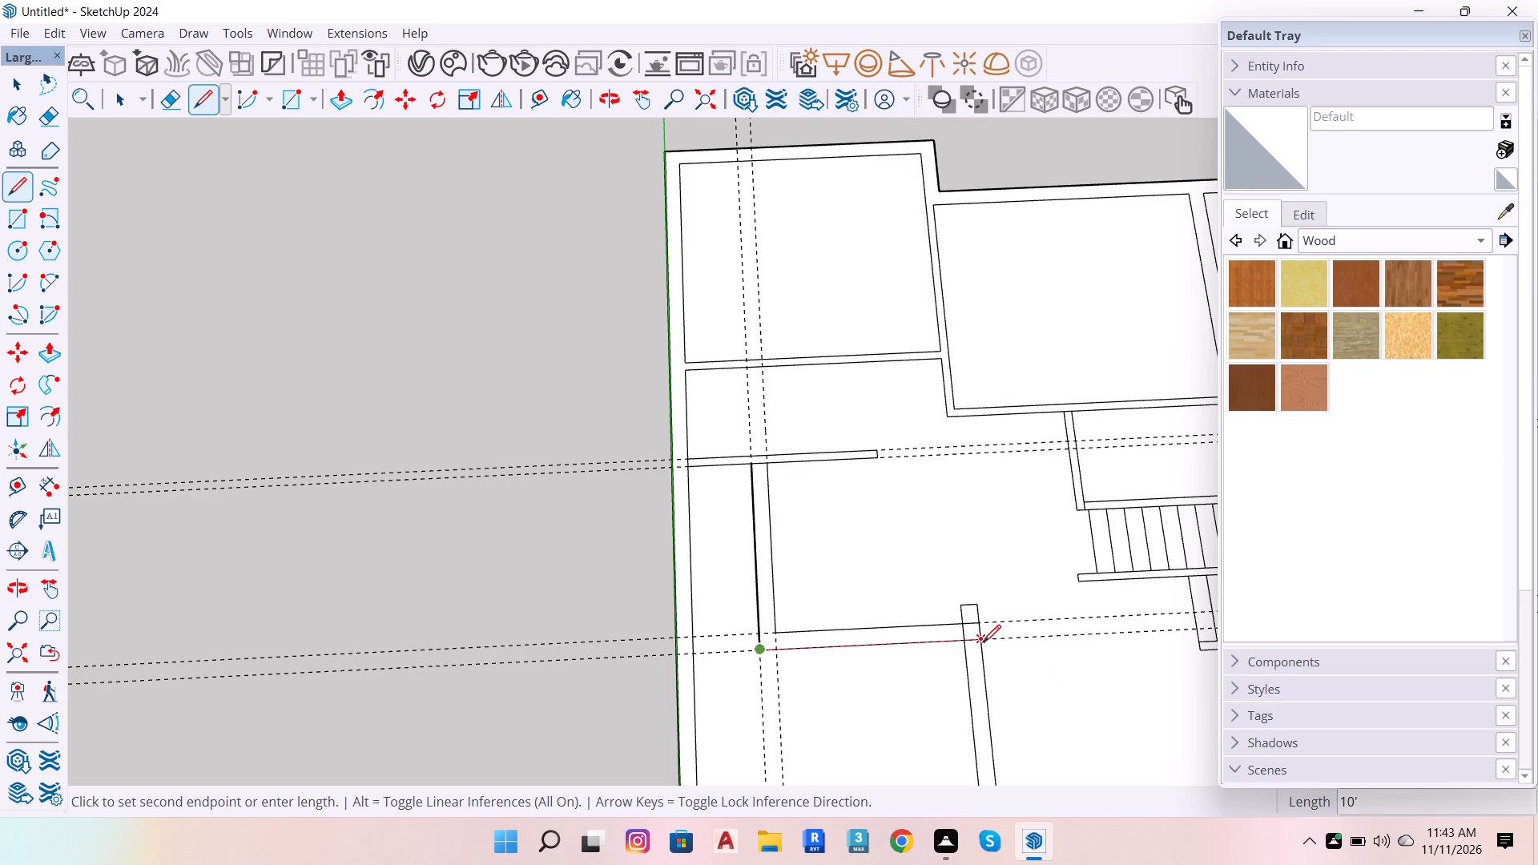
{"action": "left_click", "coordinate": [984, 642]}
Erase the front room wall's stub projecting behind the L-shaped wall, plus the inner corner segment and front crosswise guide at their junction.
{"action": "scroll", "coordinate": [988, 607], "scroll_direction": "up", "scroll_amount": 5}
{"action": "key", "text": "space"}
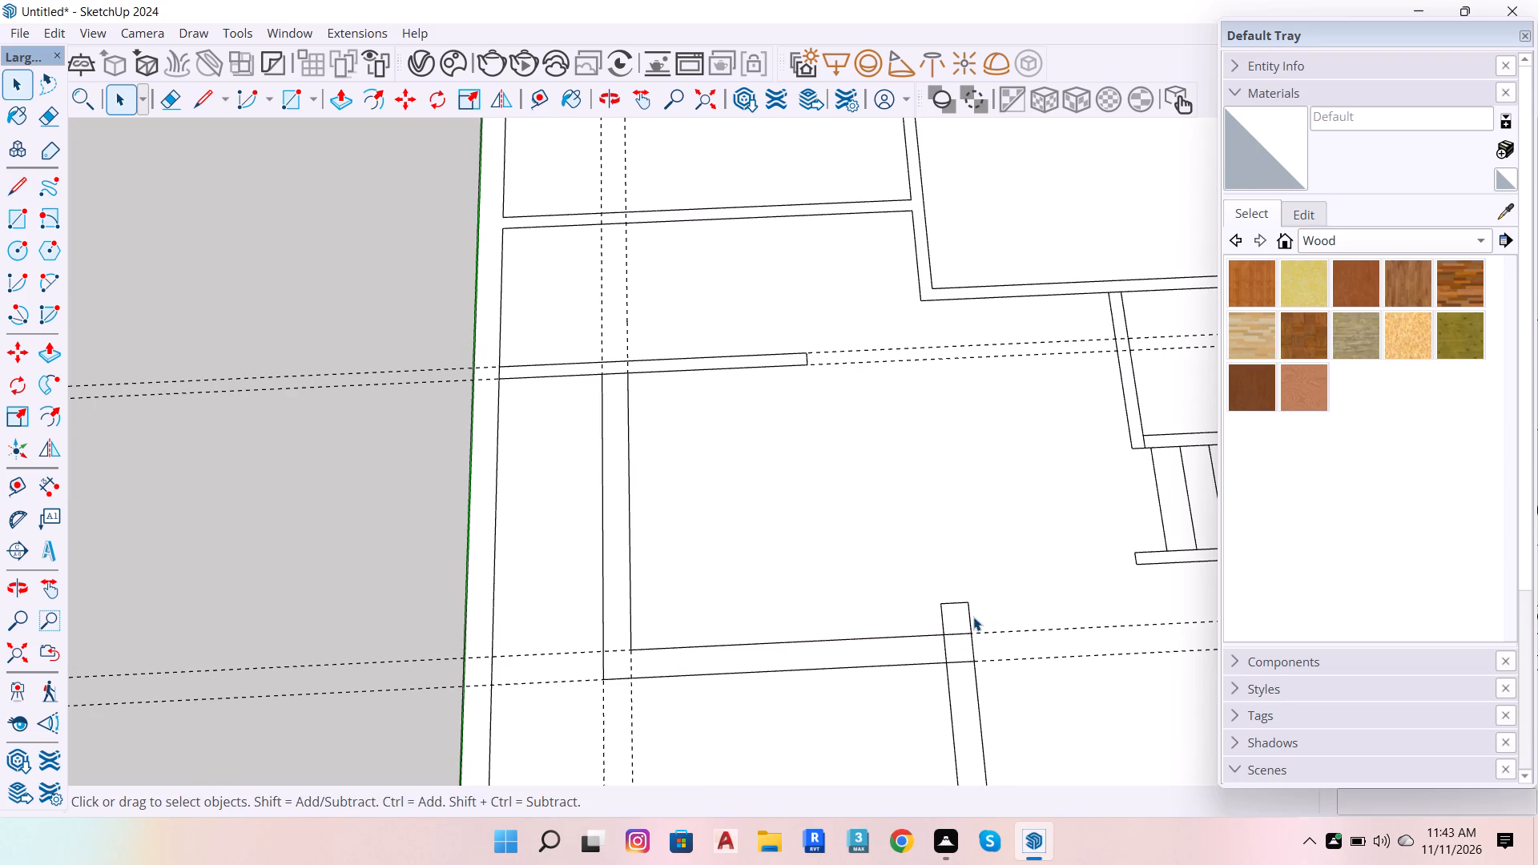
{"action": "key", "text": "e"}
{"action": "left_click_drag", "start_coordinate": [974, 617], "coordinate": [942, 610]}
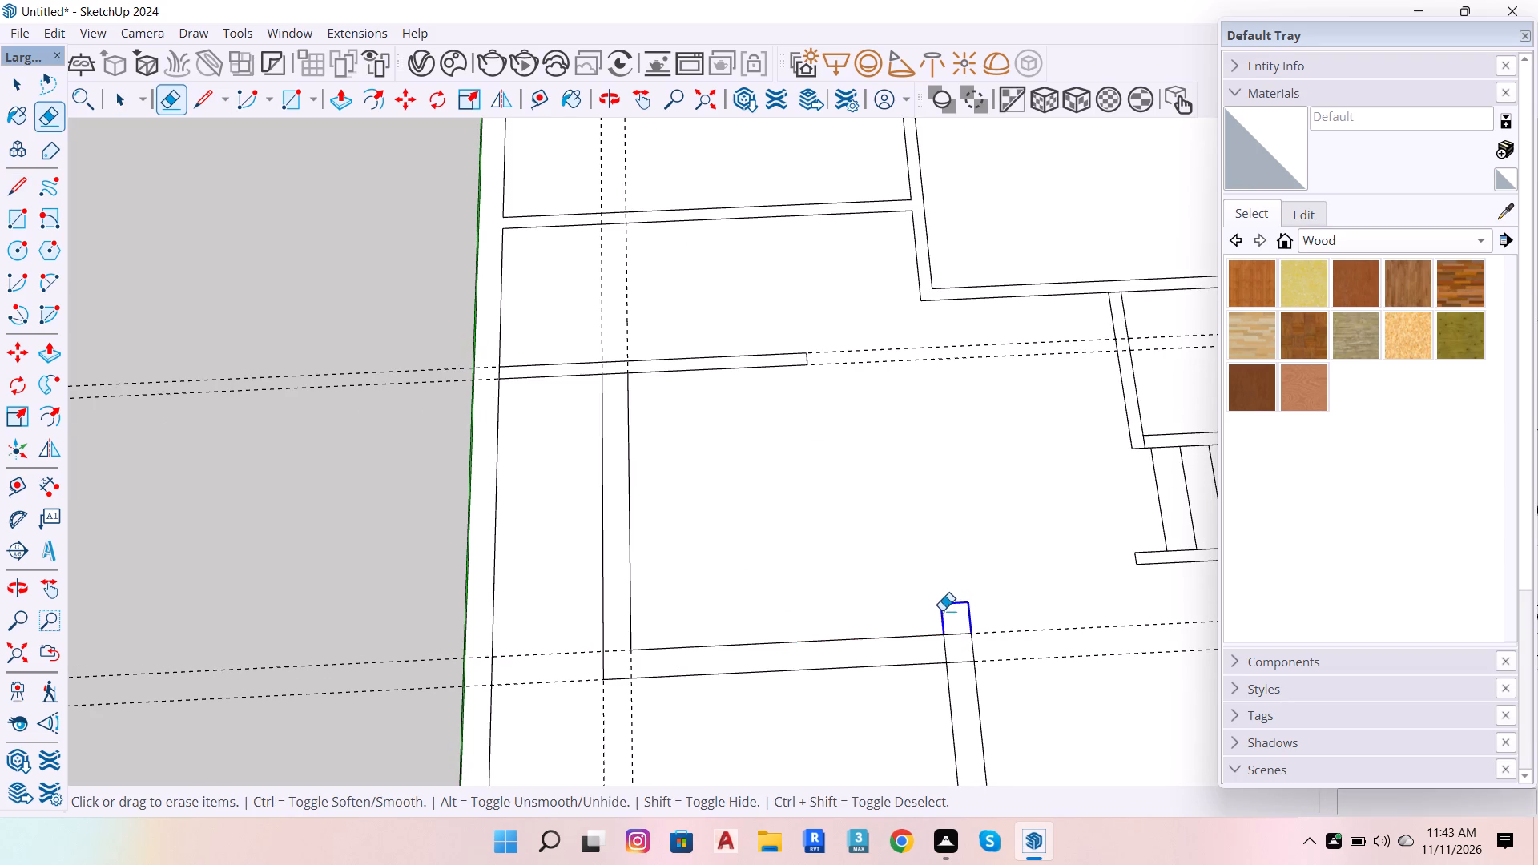
{"action": "left_click_drag", "start_coordinate": [942, 610], "coordinate": [944, 617]}
{"action": "scroll", "coordinate": [957, 630], "scroll_direction": "up", "scroll_amount": 4}
{"action": "left_click_drag", "start_coordinate": [939, 657], "coordinate": [958, 682]}
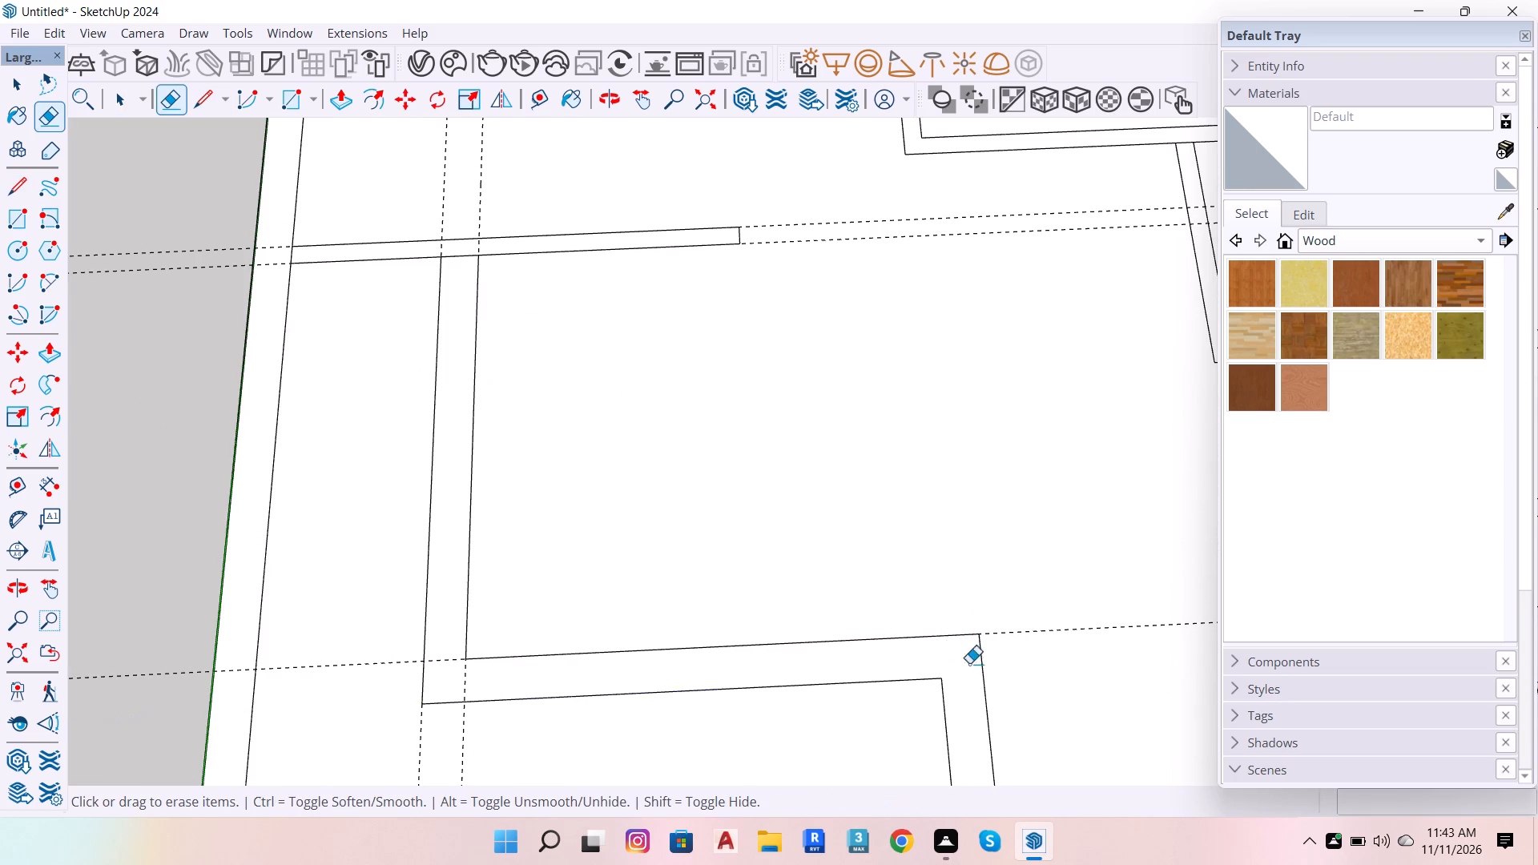
Erase the other crosswise guide along the L-shaped wall and the lengthwise guide along its inner face.
{"action": "scroll", "coordinate": [1065, 634], "scroll_direction": "down", "scroll_amount": 6}
{"action": "scroll", "coordinate": [719, 630], "scroll_direction": "up", "scroll_amount": 6}
{"action": "left_click_drag", "start_coordinate": [710, 658], "coordinate": [723, 682]}
{"action": "left_click", "coordinate": [673, 737]}
Erase the lines closing the partition's joints with the L-shaped and left outer walls, plus the remaining lengthwise and crosswise guides.
{"action": "scroll", "coordinate": [658, 228], "scroll_direction": "up", "scroll_amount": 4}
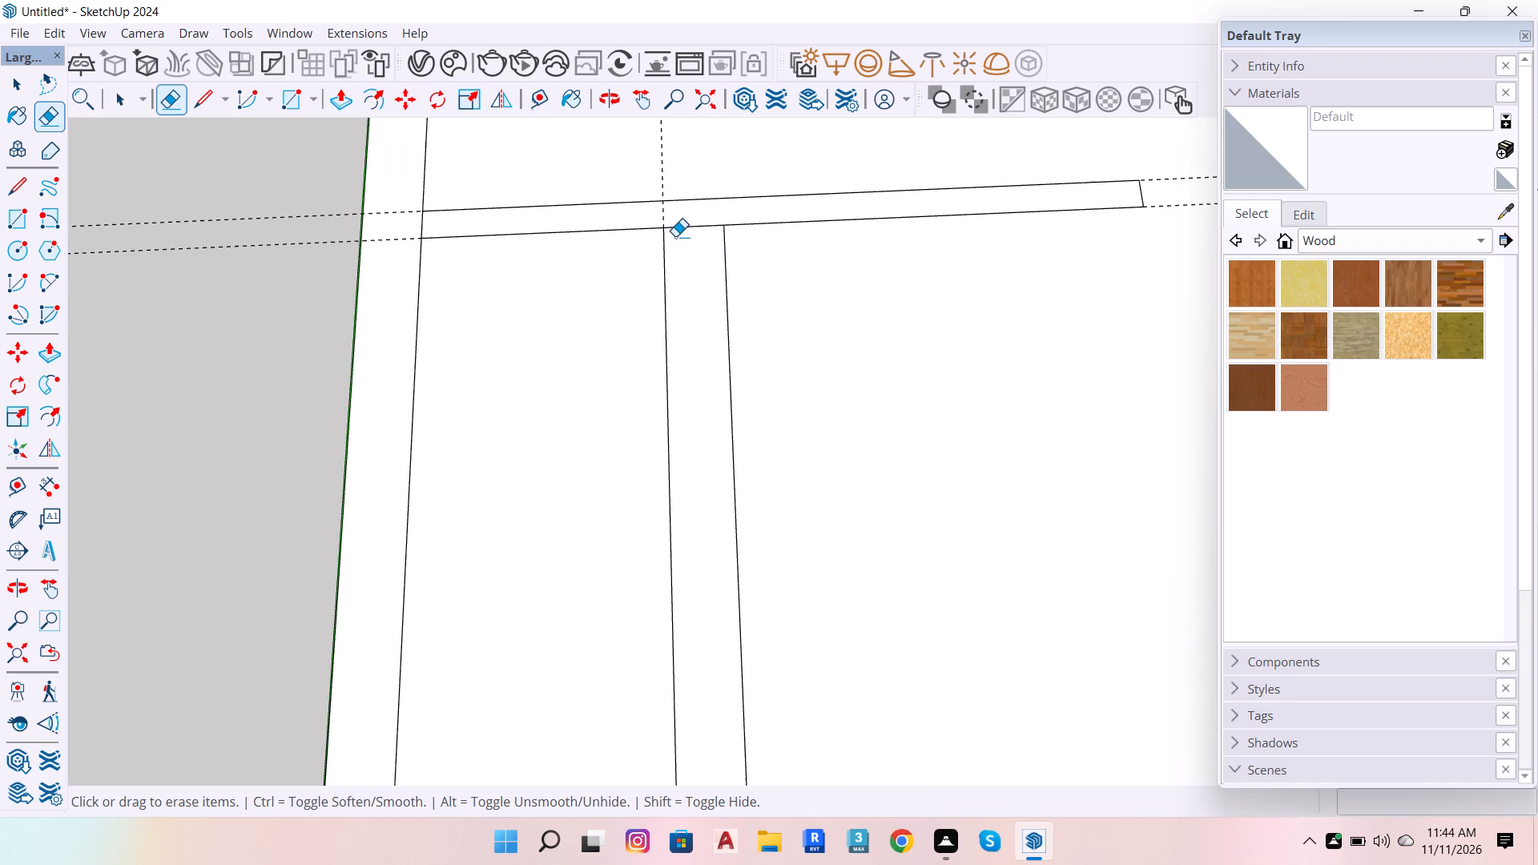
{"action": "left_click", "coordinate": [678, 232]}
{"action": "left_click", "coordinate": [678, 227]}
{"action": "left_click_drag", "start_coordinate": [425, 223], "coordinate": [405, 226]}
{"action": "left_click_drag", "start_coordinate": [652, 169], "coordinate": [676, 183]}
{"action": "left_click_drag", "start_coordinate": [306, 206], "coordinate": [306, 236]}
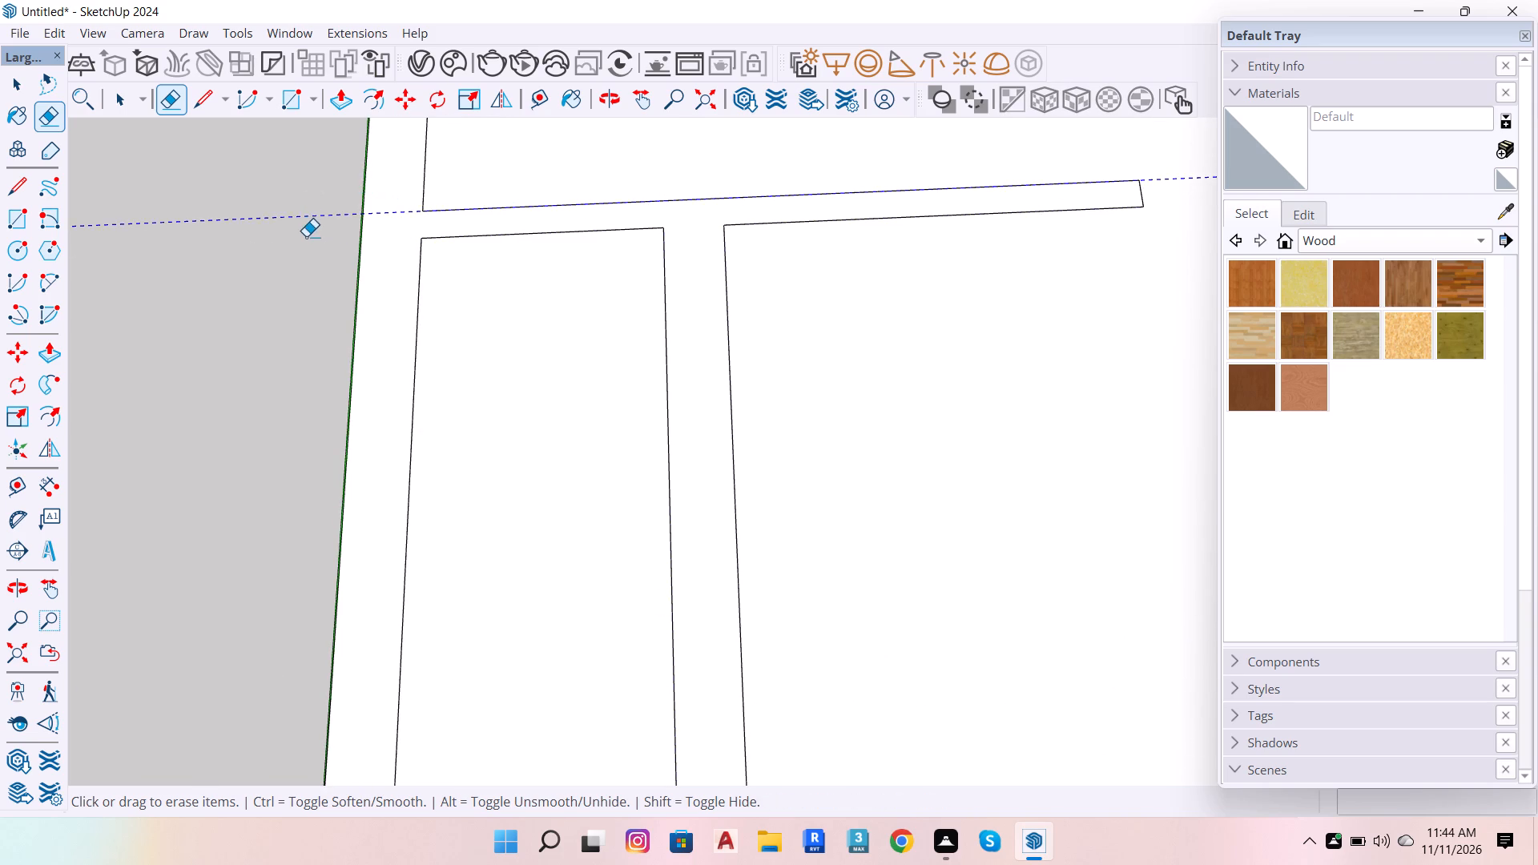
{"action": "left_click_drag", "start_coordinate": [306, 236], "coordinate": [307, 239]}
Dimension the inner faces of both legs of the L-shaped wall, placing the dimensions inside the space they enclose.
{"action": "scroll", "coordinate": [713, 427], "scroll_direction": "down", "scroll_amount": 12}
{"action": "scroll", "coordinate": [925, 336], "scroll_direction": "up", "scroll_amount": 1}
{"action": "scroll", "coordinate": [803, 441], "scroll_direction": "down", "scroll_amount": 4}
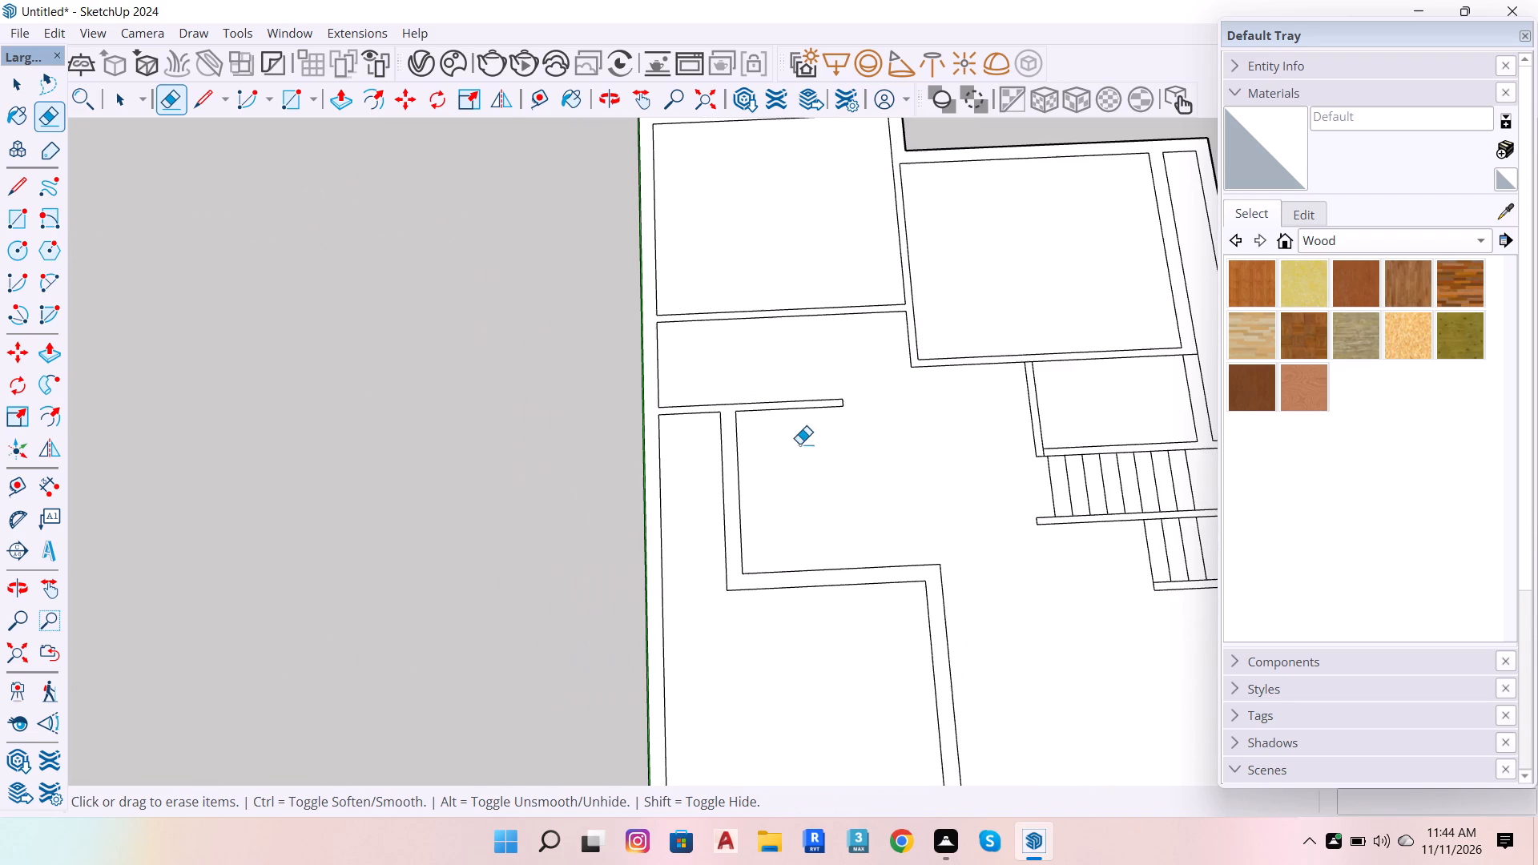
{"action": "scroll", "coordinate": [783, 493], "scroll_direction": "down", "scroll_amount": 5}
{"action": "scroll", "coordinate": [923, 609], "scroll_direction": "up", "scroll_amount": 2}
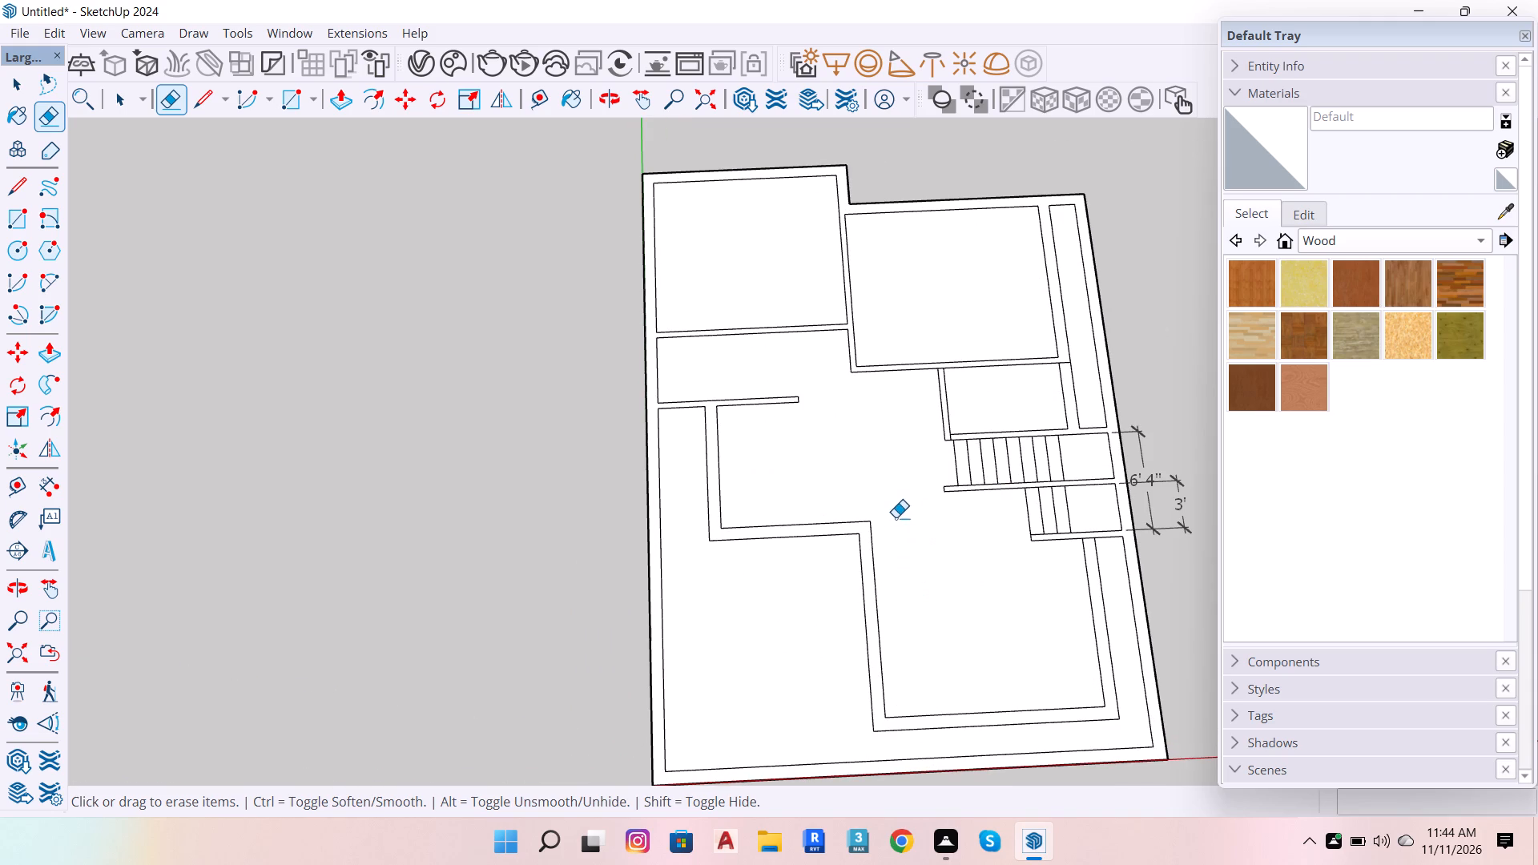
{"action": "scroll", "coordinate": [896, 513], "scroll_direction": "up", "scroll_amount": 3}
{"action": "scroll", "coordinate": [896, 513], "scroll_direction": "down", "scroll_amount": 5}
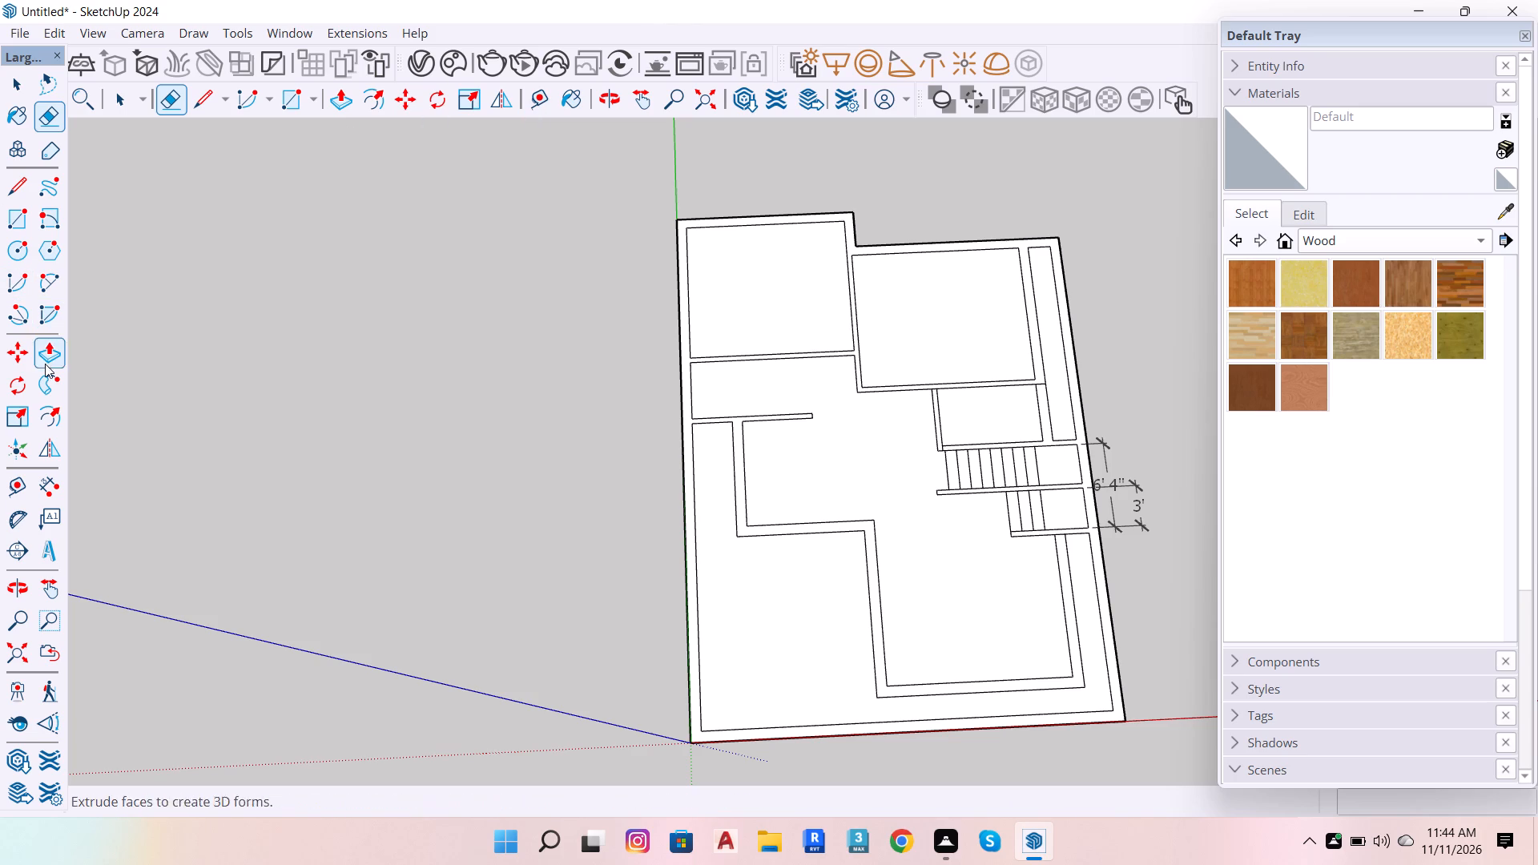
{"action": "left_click", "coordinate": [37, 482]}
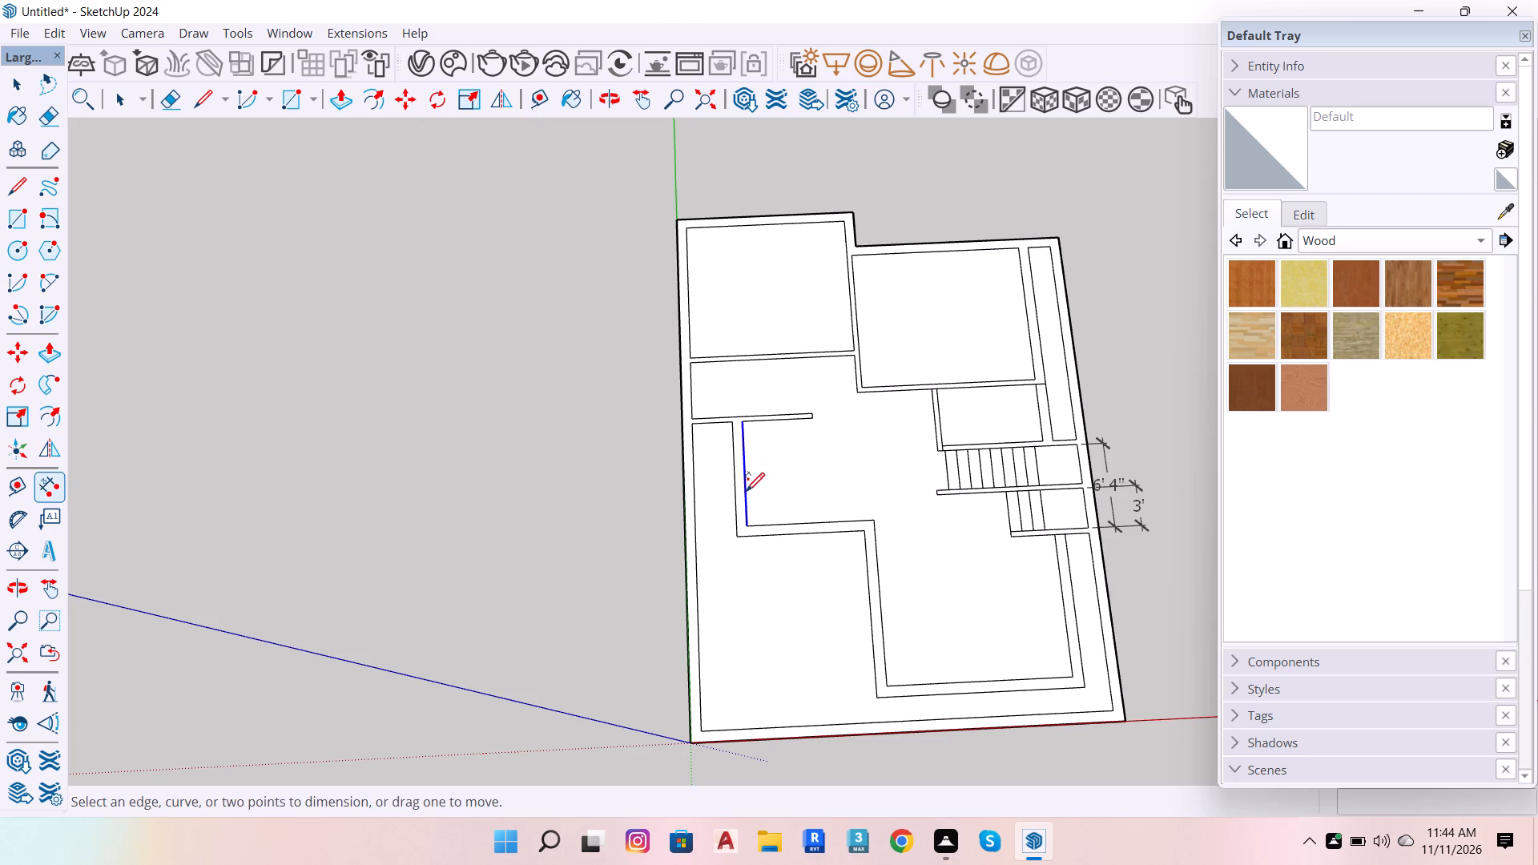
{"action": "left_click", "coordinate": [746, 490]}
{"action": "left_click", "coordinate": [795, 492]}
{"action": "scroll", "coordinate": [888, 517], "scroll_direction": "up", "scroll_amount": 4}
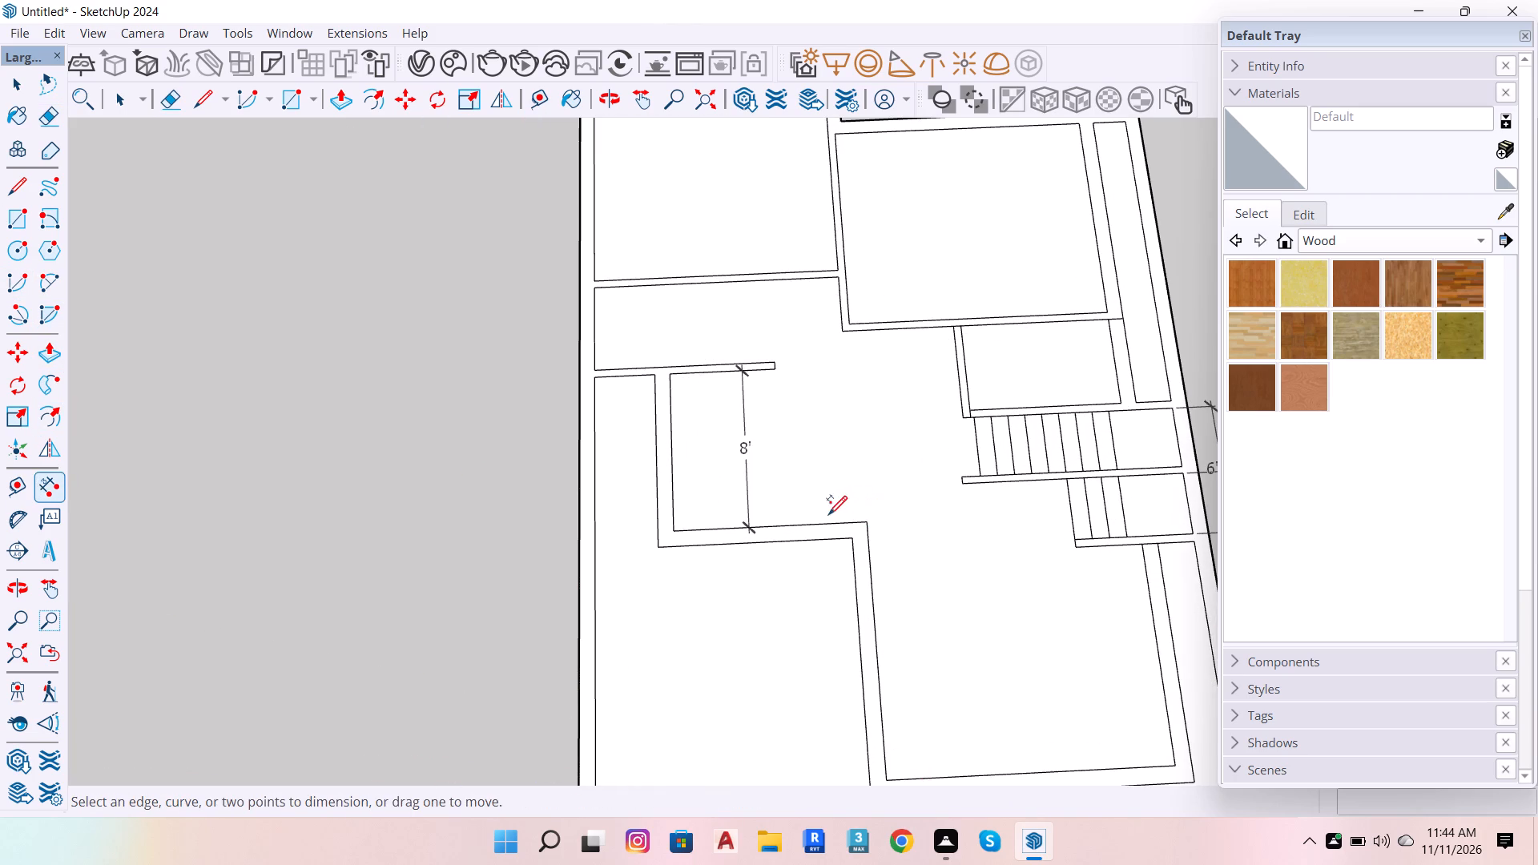
{"action": "left_click", "coordinate": [807, 523]}
{"action": "left_click", "coordinate": [793, 477]}
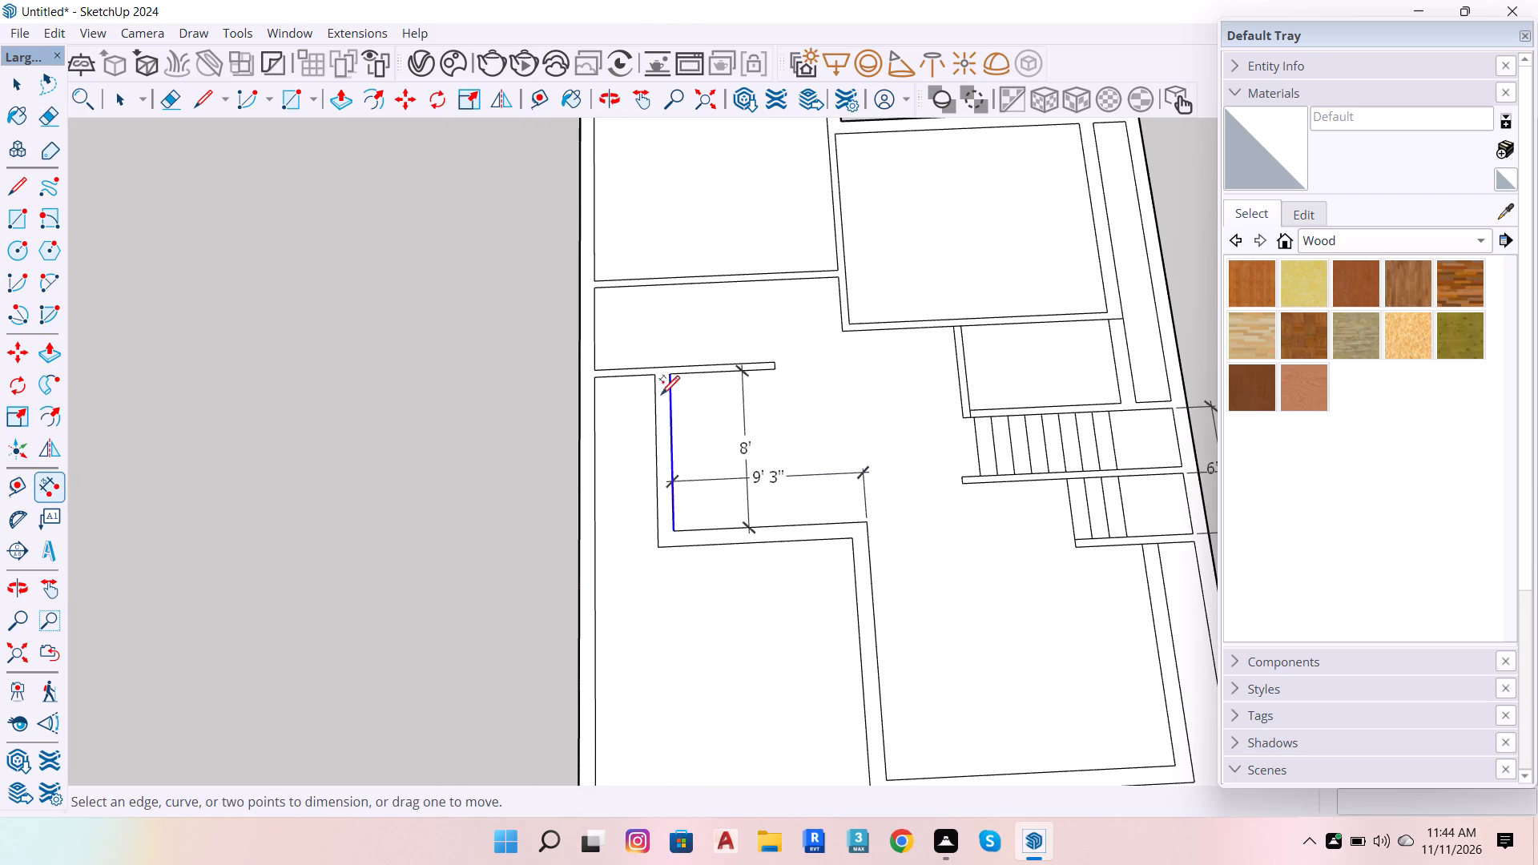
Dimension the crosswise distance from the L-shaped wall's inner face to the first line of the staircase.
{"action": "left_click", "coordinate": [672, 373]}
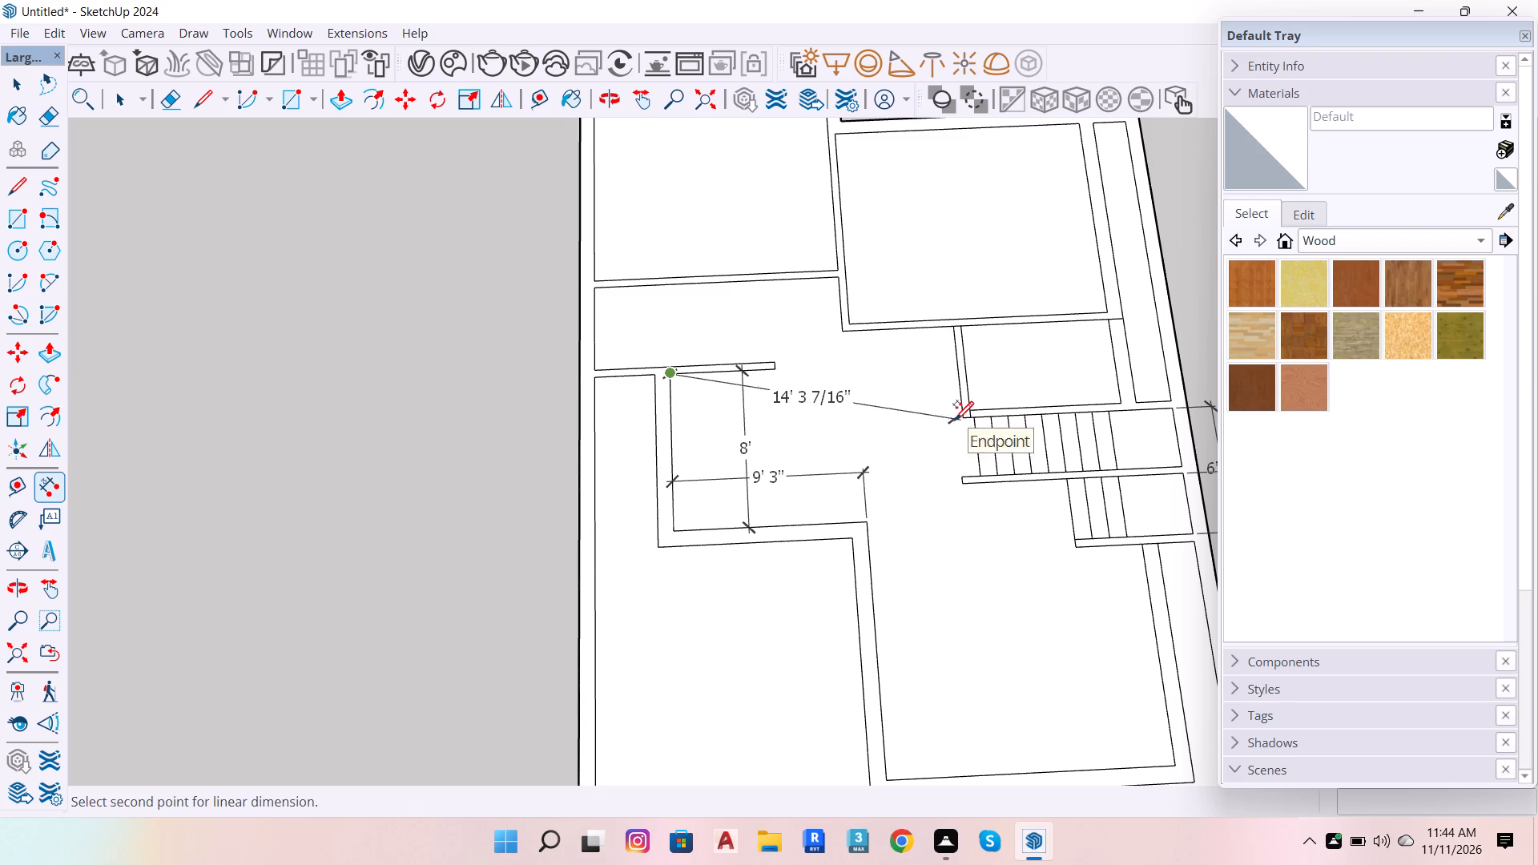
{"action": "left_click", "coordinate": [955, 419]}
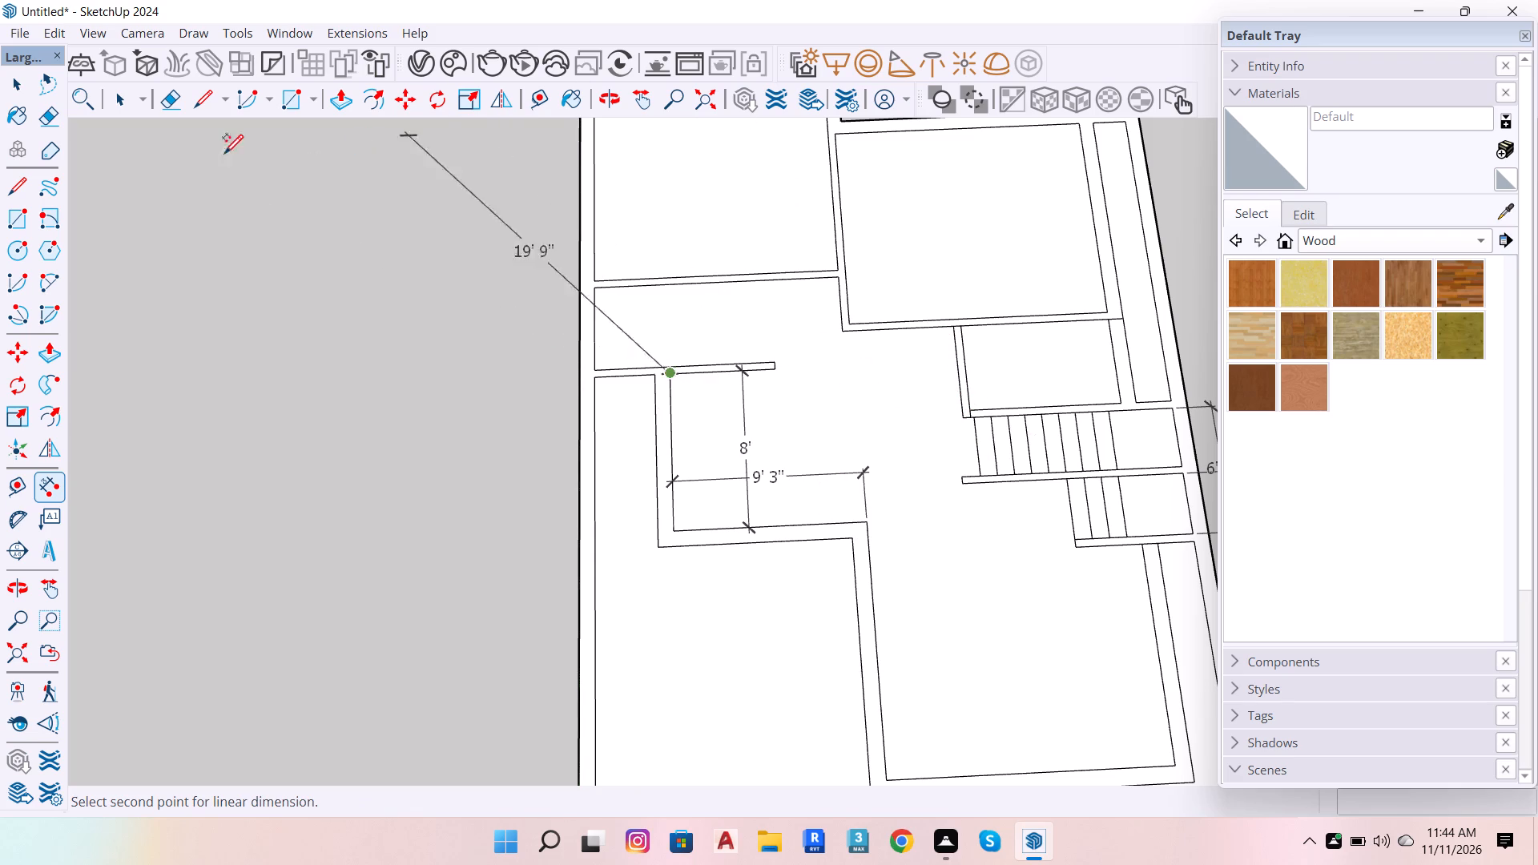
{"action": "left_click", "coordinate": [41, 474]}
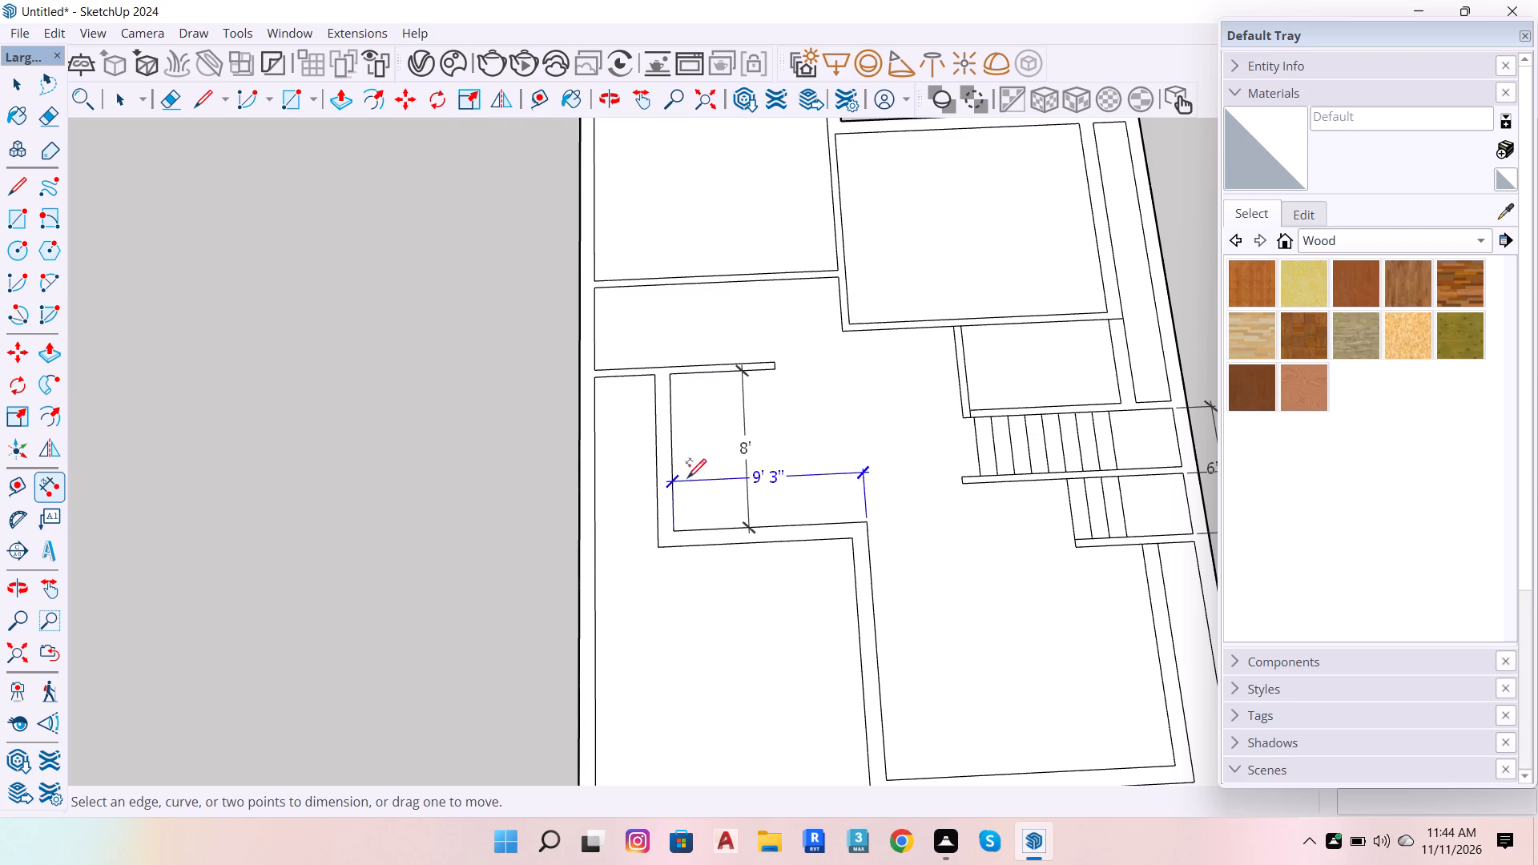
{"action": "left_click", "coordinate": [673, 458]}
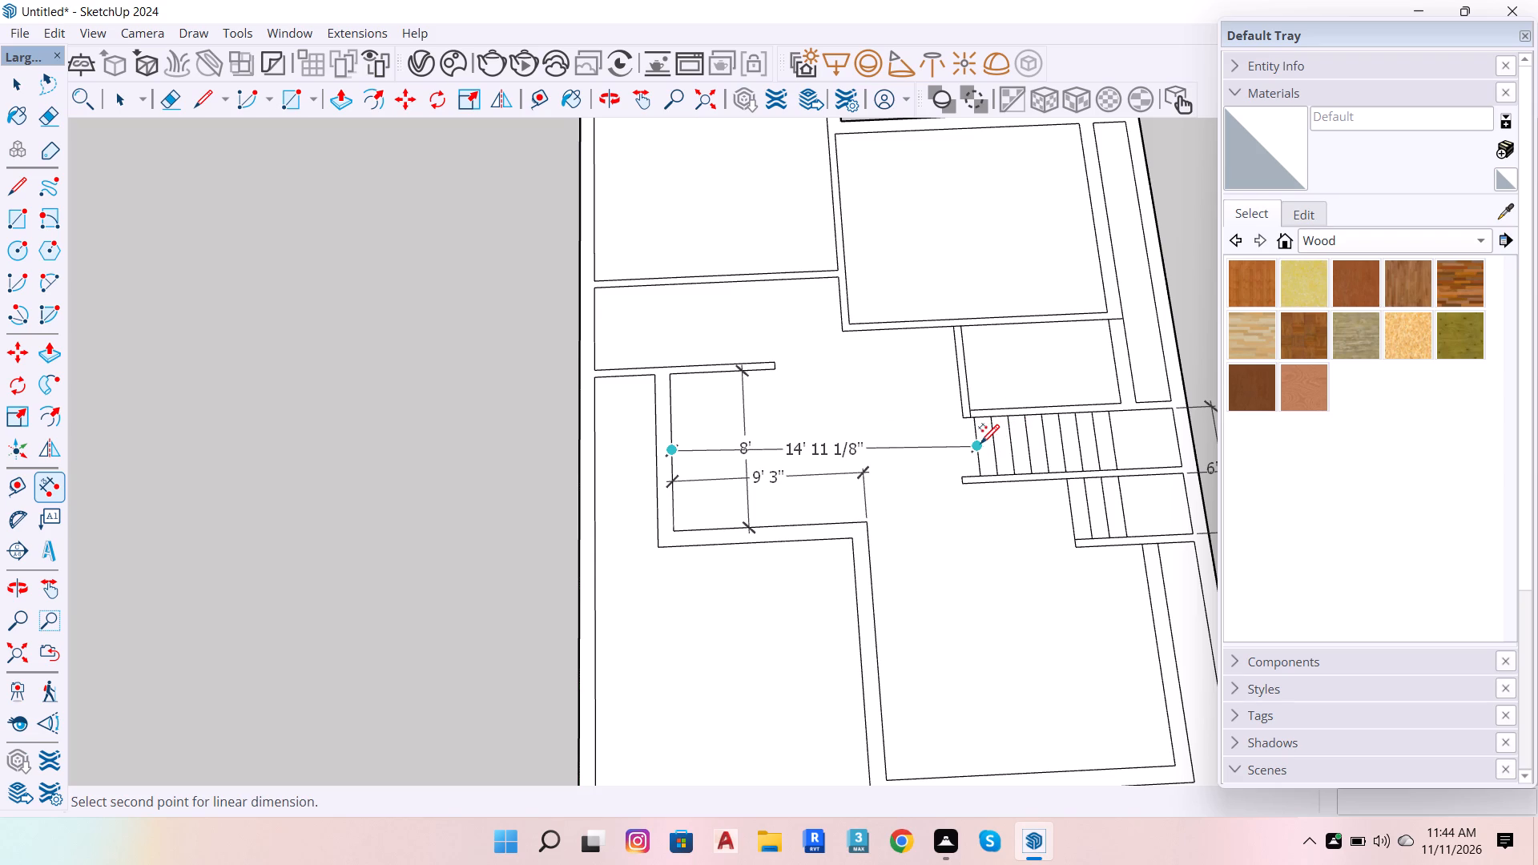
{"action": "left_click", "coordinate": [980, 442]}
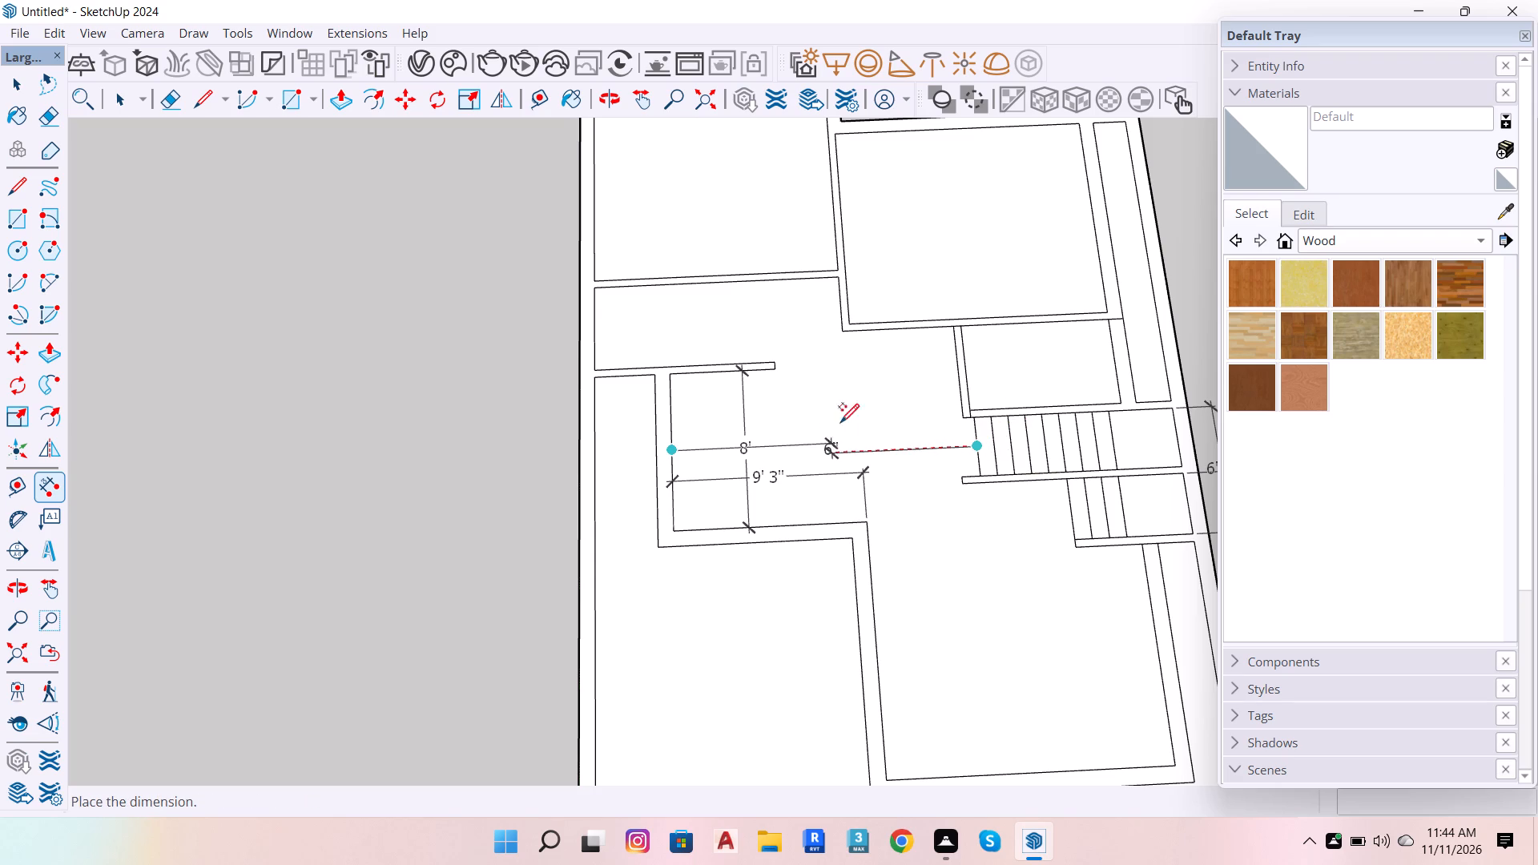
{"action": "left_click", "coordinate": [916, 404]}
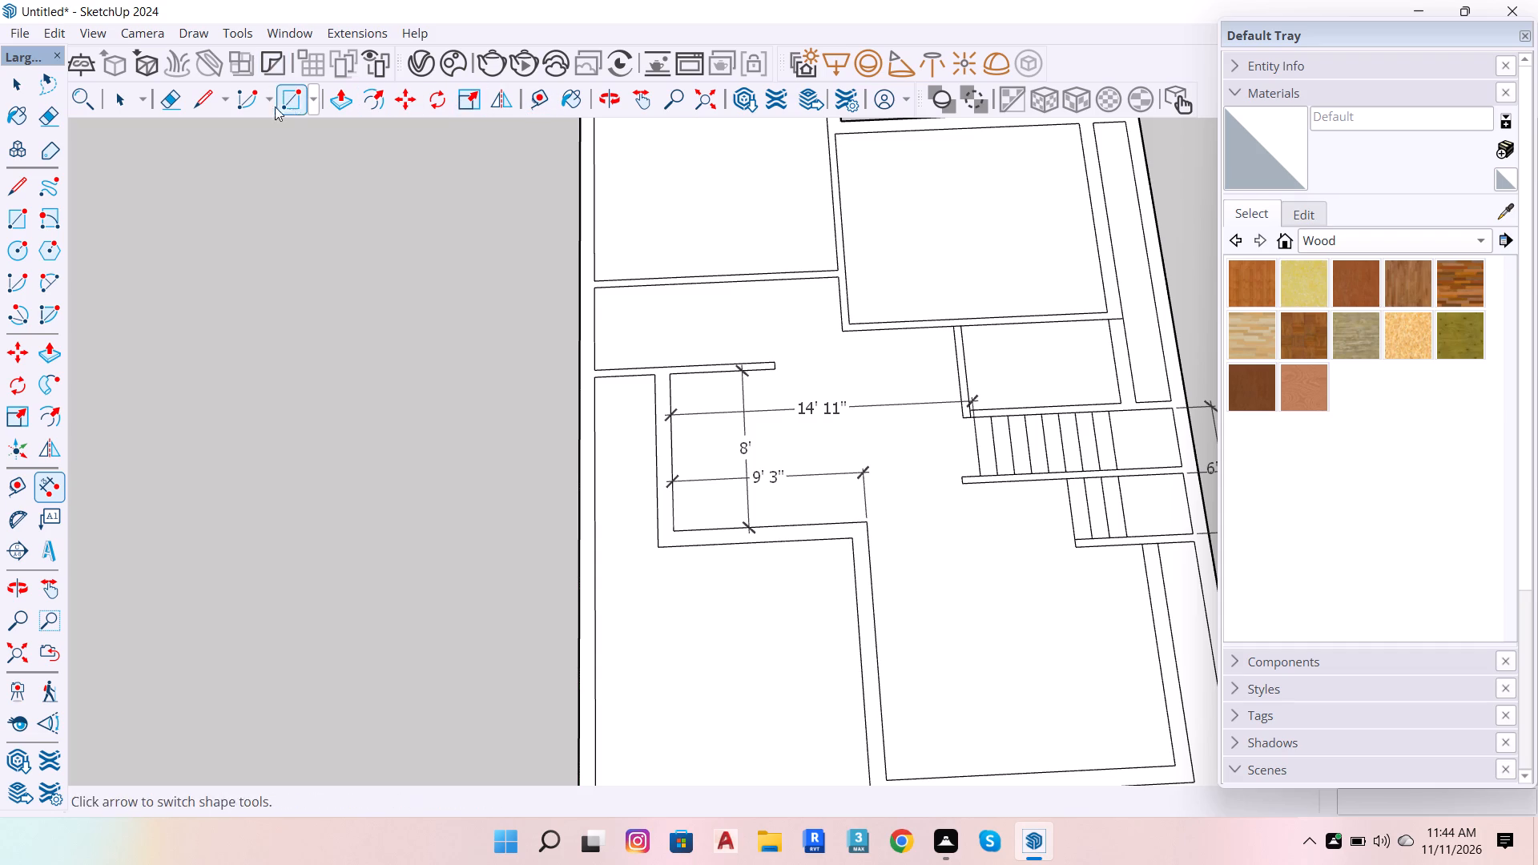
Erase all three dimensions in the open space between the L-shaped wall and the staircase.
{"action": "left_click", "coordinate": [162, 112]}
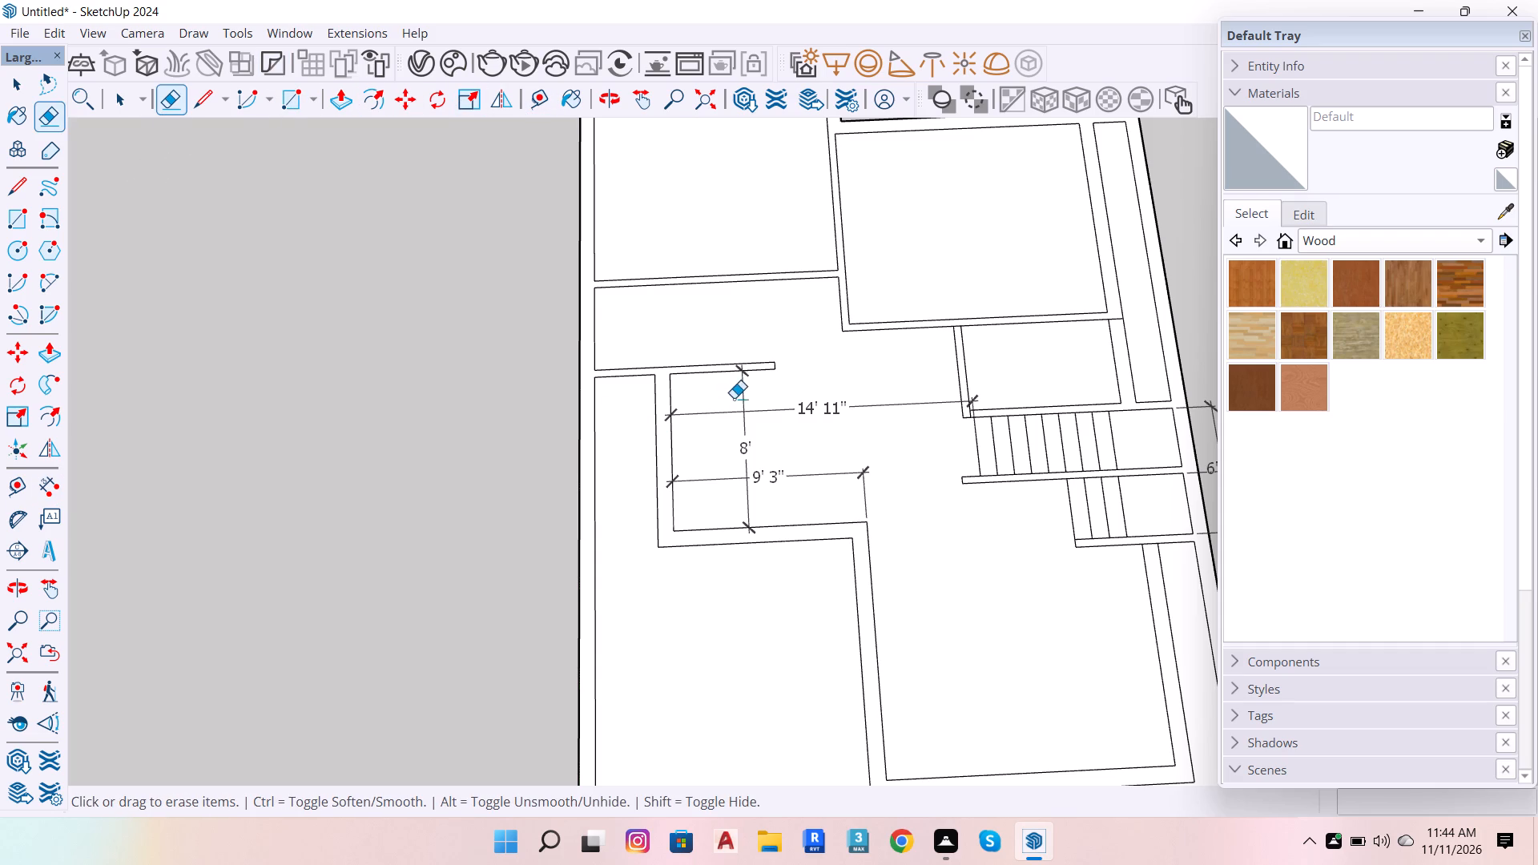
{"action": "left_click_drag", "start_coordinate": [735, 398], "coordinate": [762, 482]}
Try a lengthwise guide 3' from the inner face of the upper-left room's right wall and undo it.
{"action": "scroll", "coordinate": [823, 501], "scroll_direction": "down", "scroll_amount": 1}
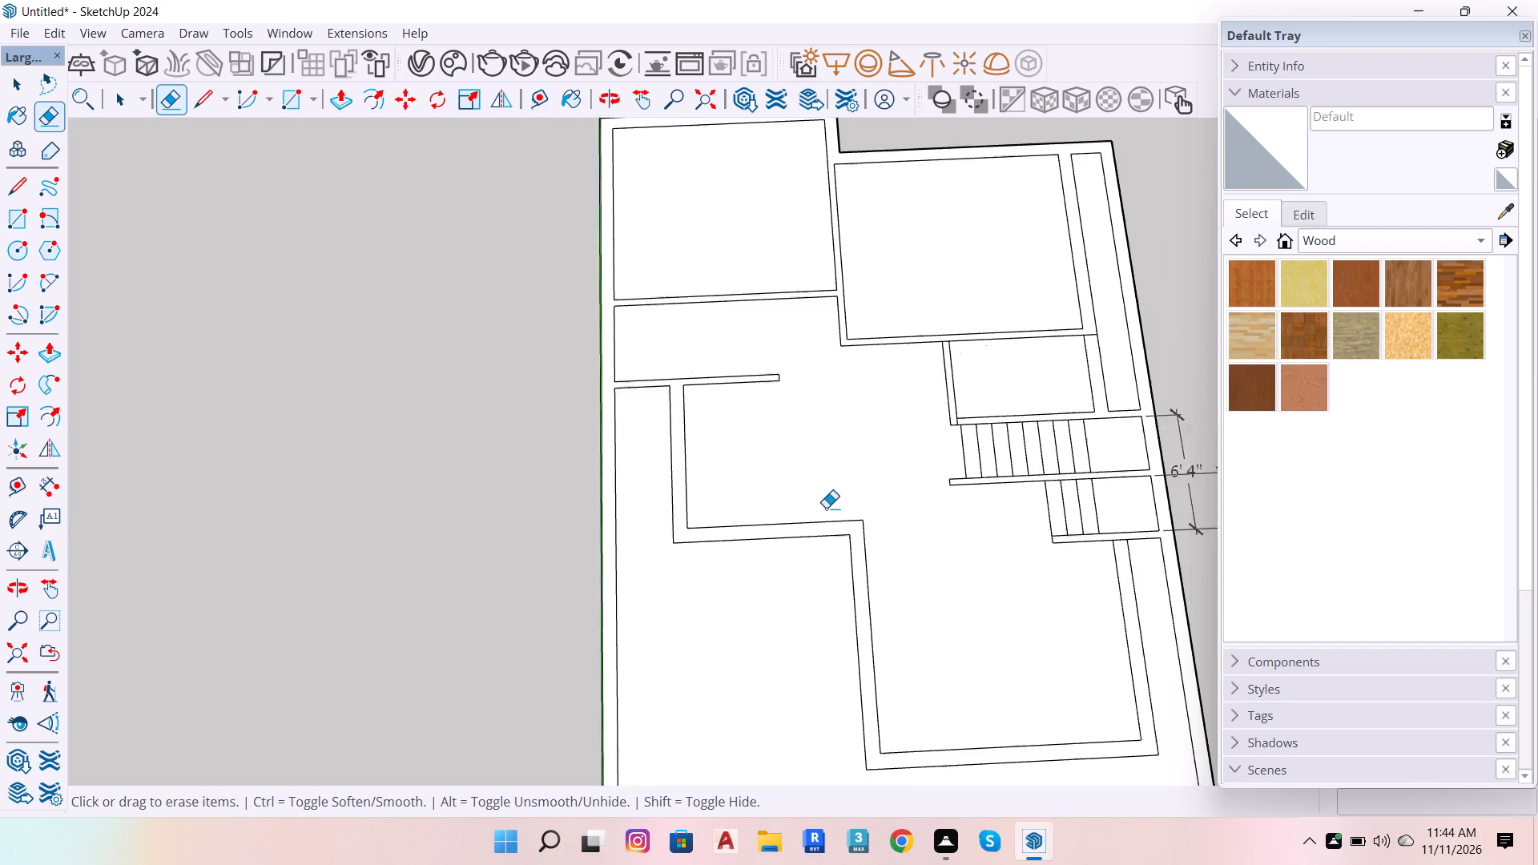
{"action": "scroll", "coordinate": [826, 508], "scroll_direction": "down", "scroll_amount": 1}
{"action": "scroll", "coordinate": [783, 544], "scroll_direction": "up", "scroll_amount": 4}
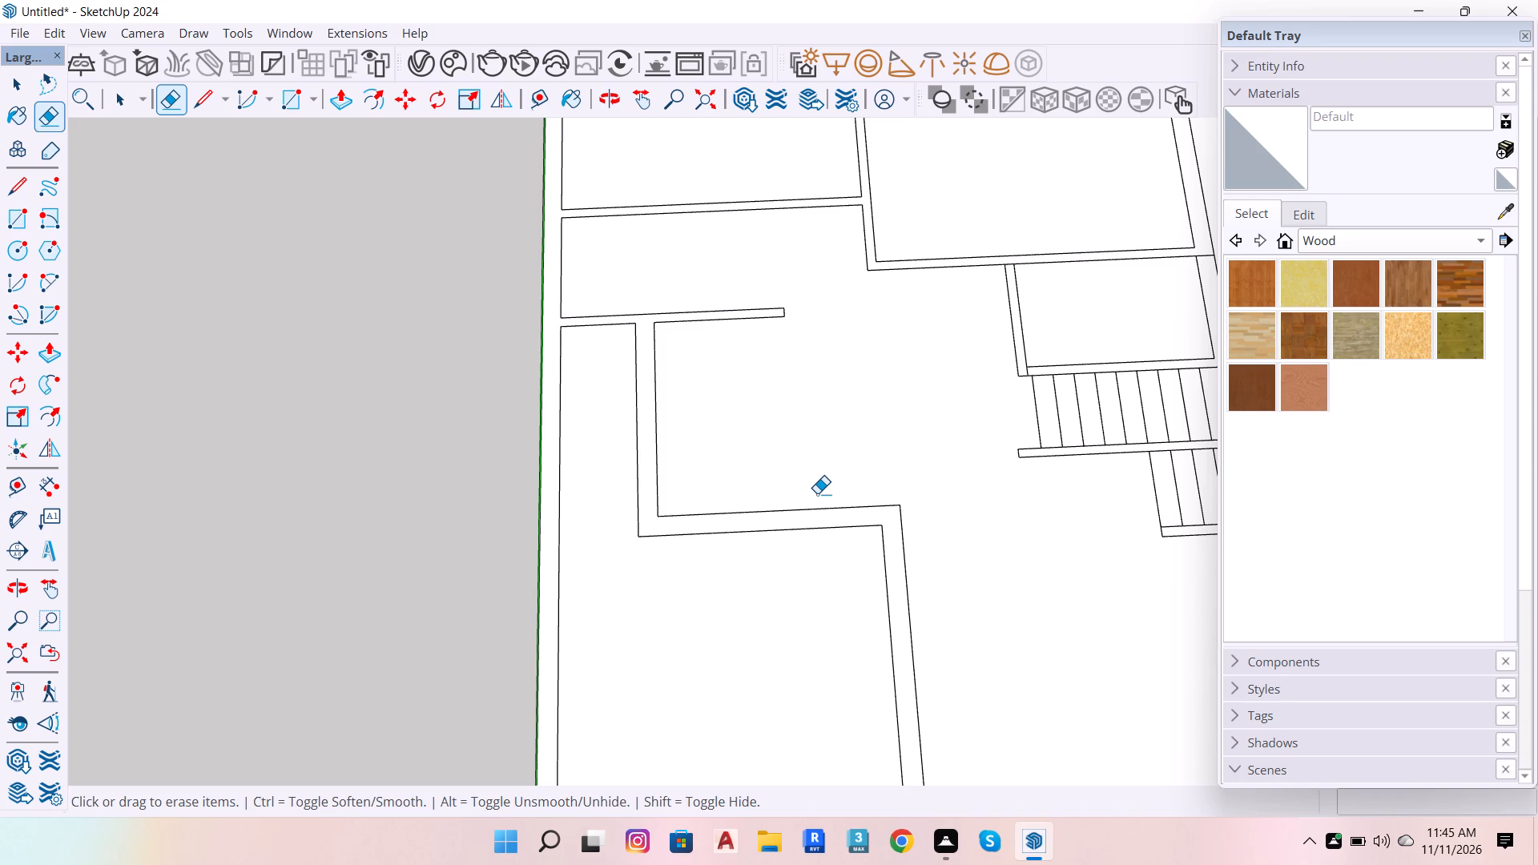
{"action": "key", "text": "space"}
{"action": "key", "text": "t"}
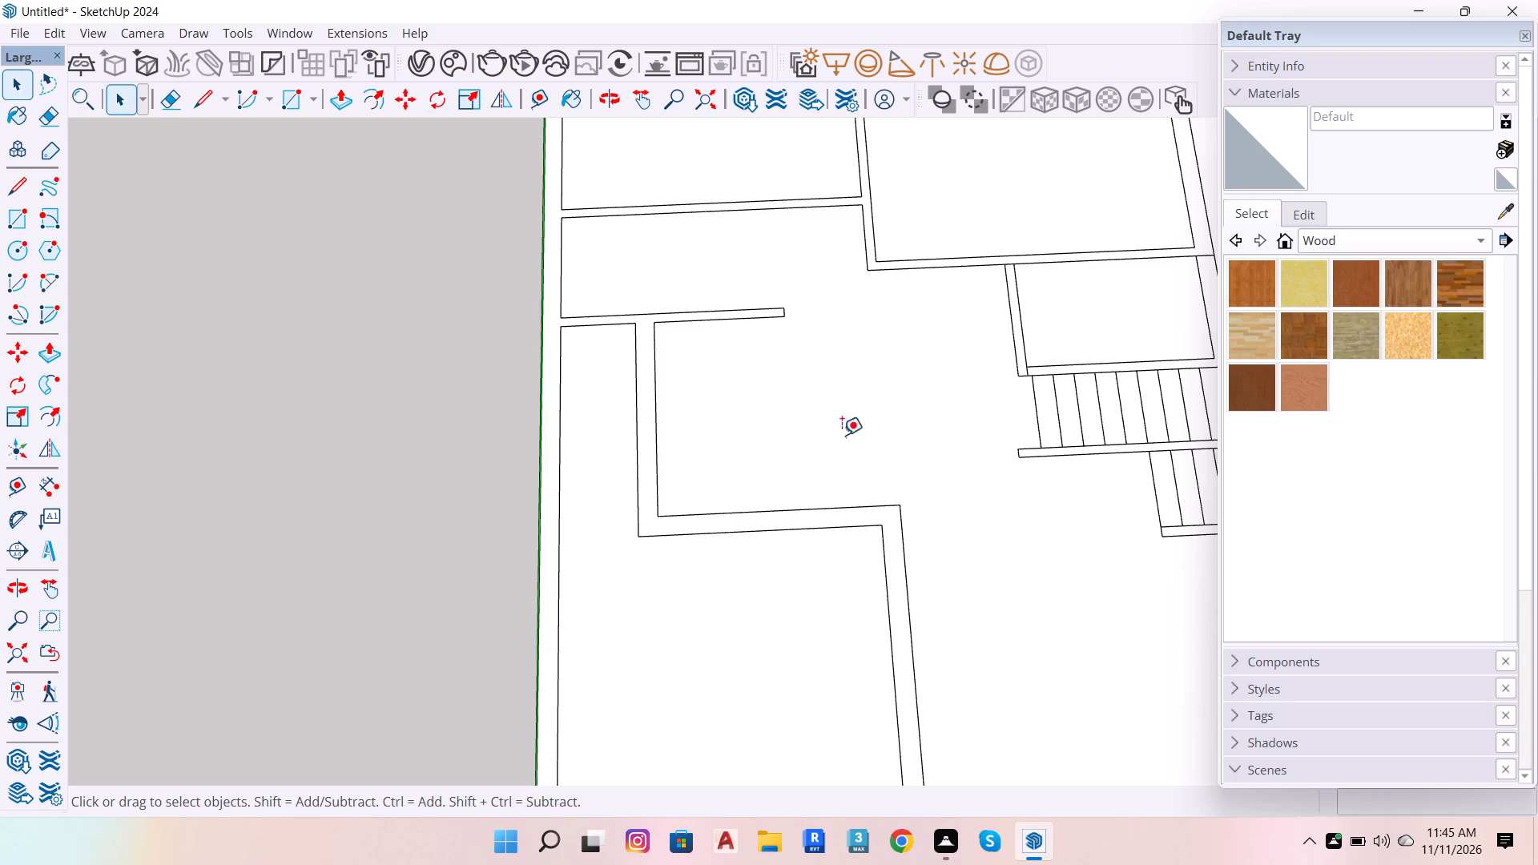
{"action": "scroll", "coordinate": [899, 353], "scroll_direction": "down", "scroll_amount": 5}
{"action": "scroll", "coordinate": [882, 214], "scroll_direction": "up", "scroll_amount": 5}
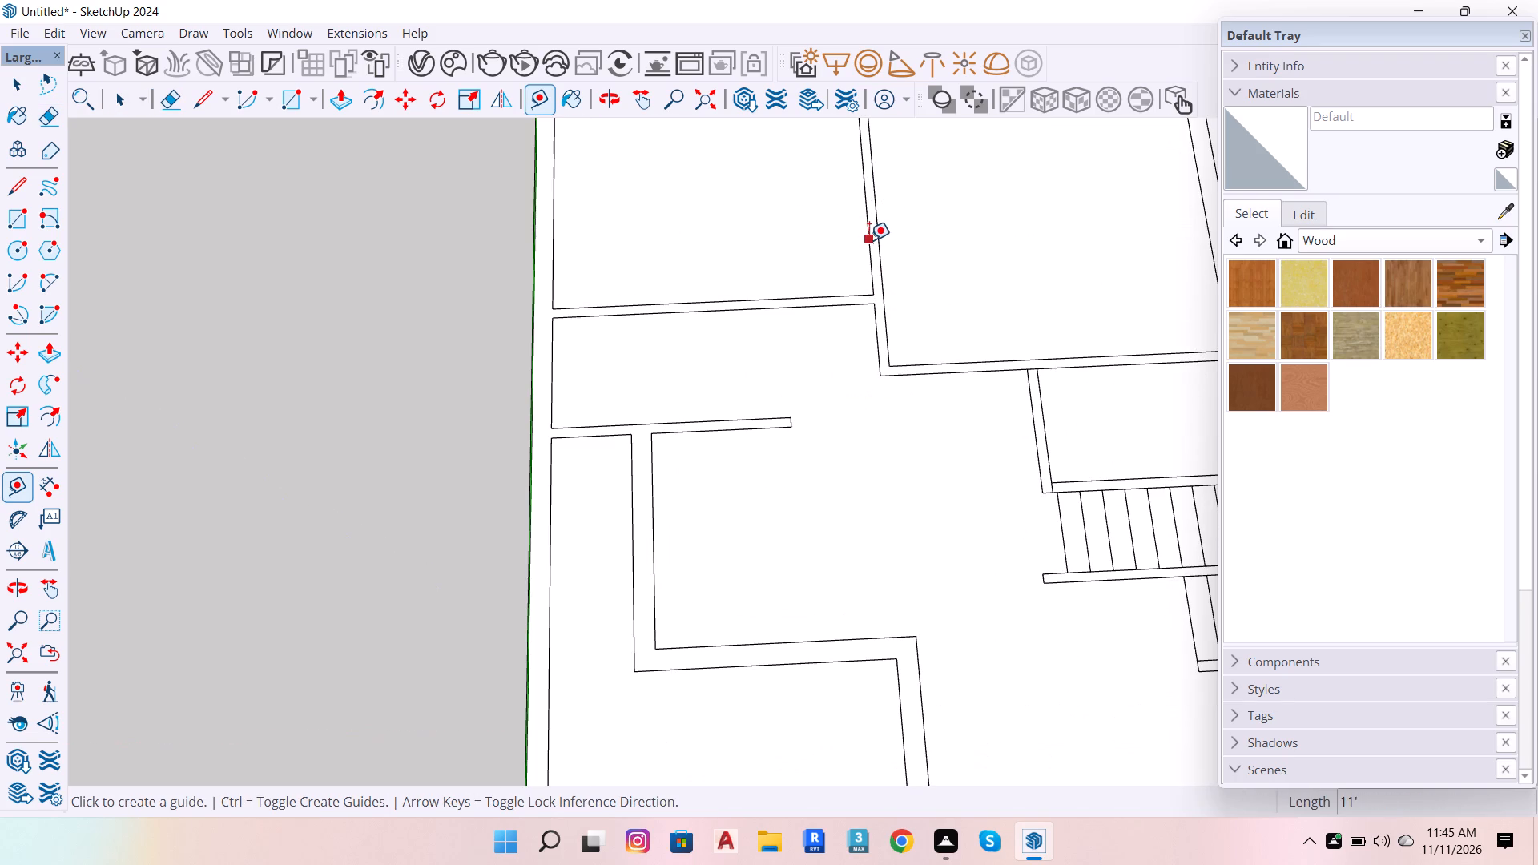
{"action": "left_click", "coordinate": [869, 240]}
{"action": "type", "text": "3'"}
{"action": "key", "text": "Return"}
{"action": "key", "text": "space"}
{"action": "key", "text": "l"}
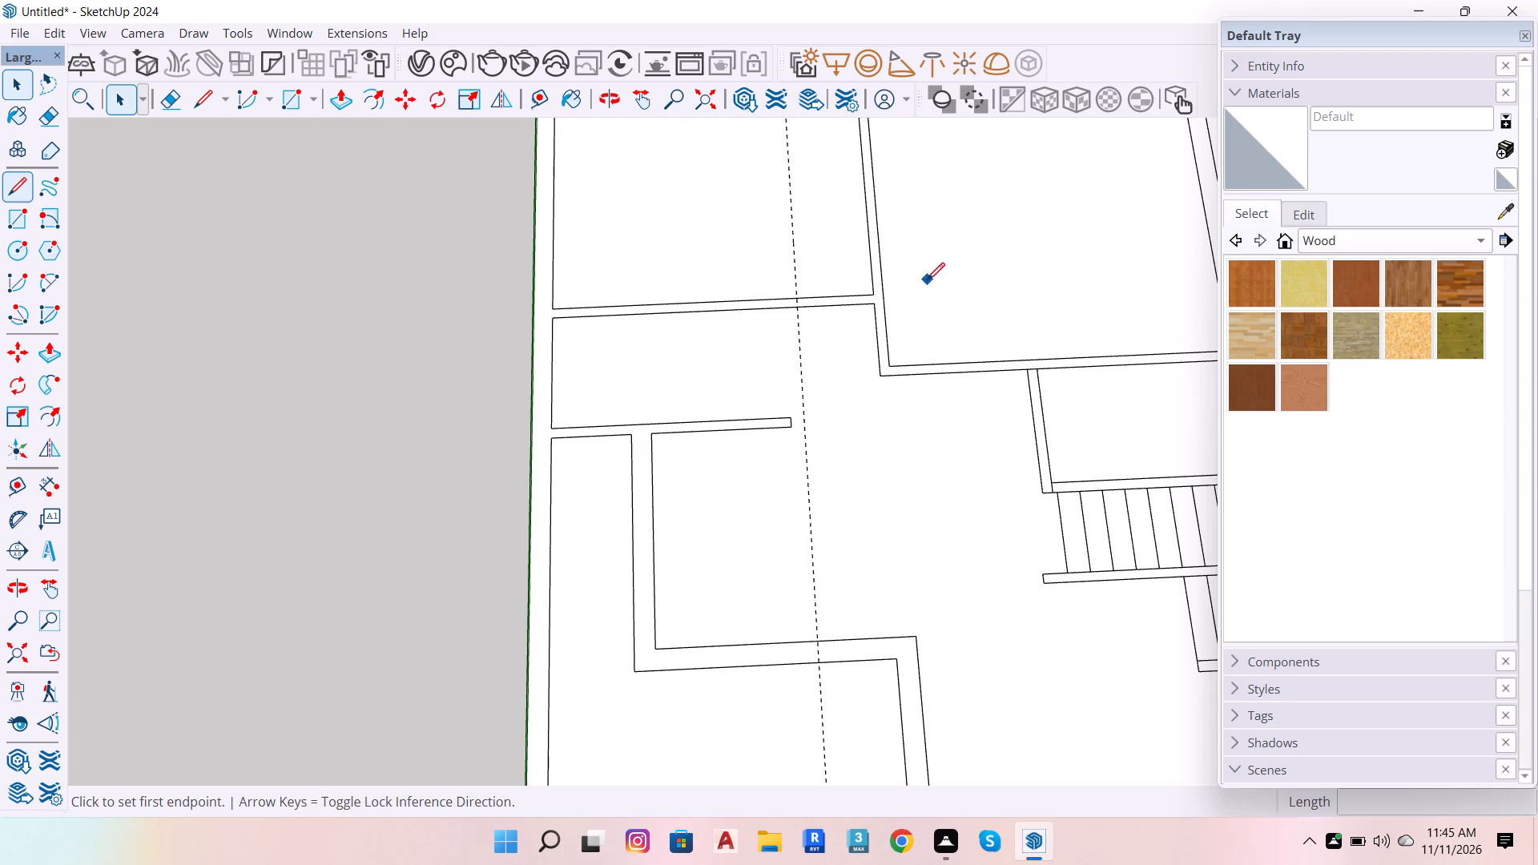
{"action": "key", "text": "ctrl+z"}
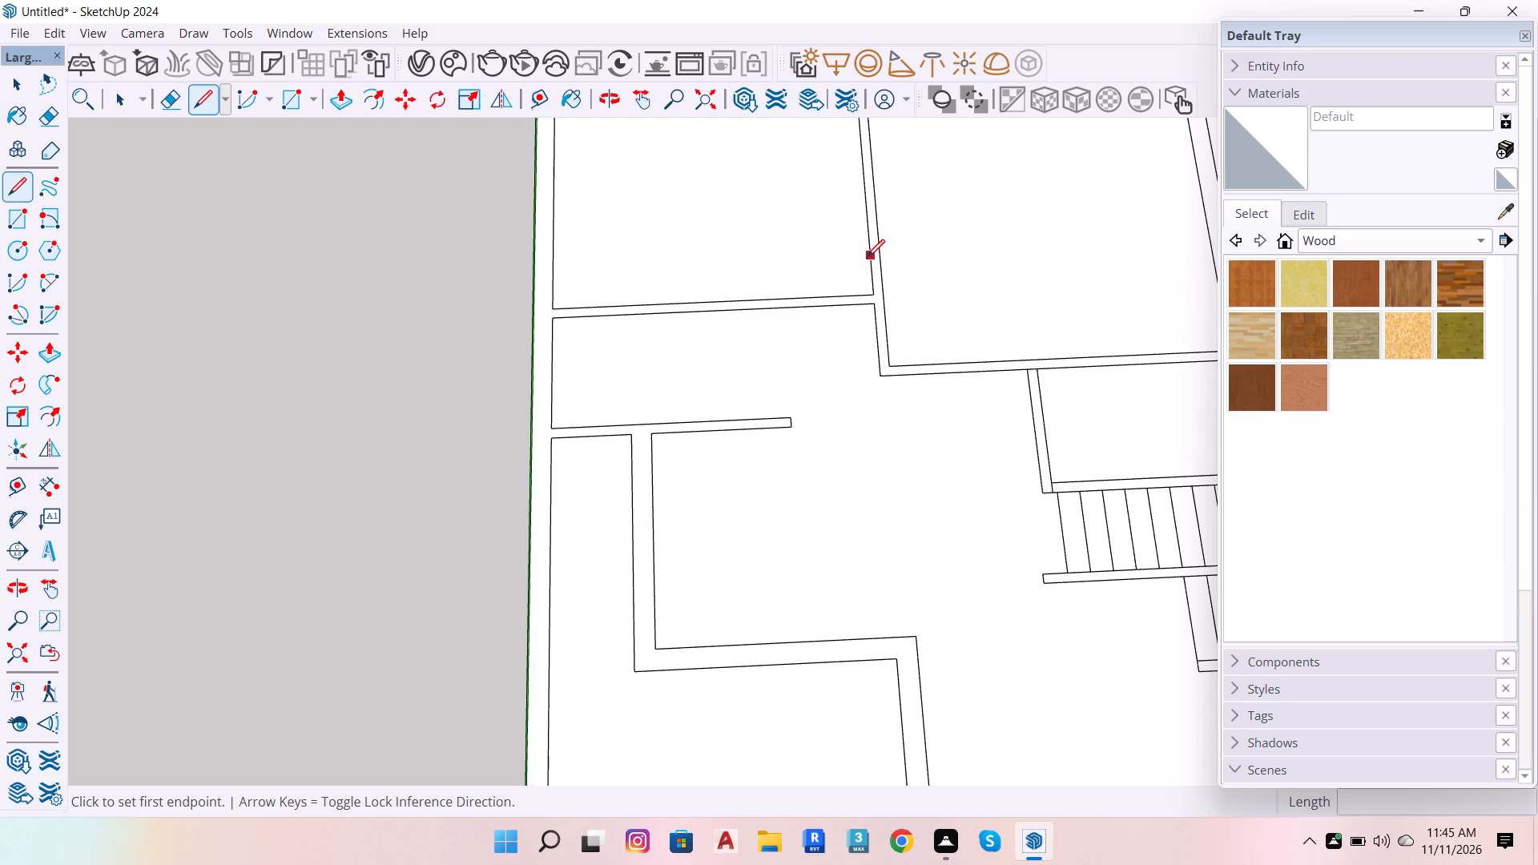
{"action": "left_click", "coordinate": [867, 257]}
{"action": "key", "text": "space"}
In the upper-left room, place a lengthwise guide 4" inside the right wall's inner face and another 3' beyond it for a door opening.
{"action": "type", "text": "T"}
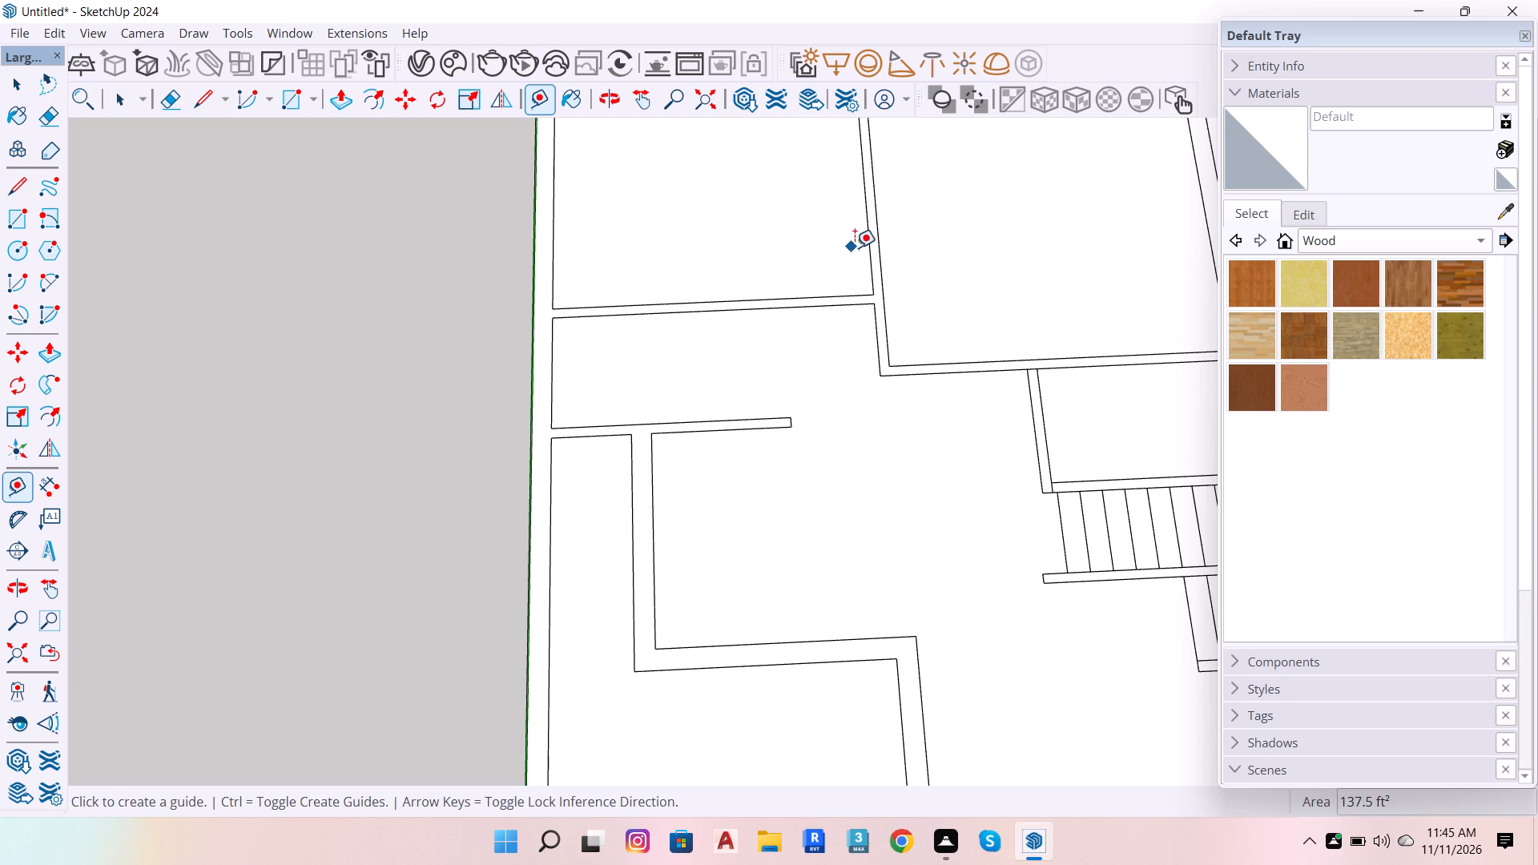
{"action": "left_click", "coordinate": [871, 243]}
{"action": "key", "text": "3"}
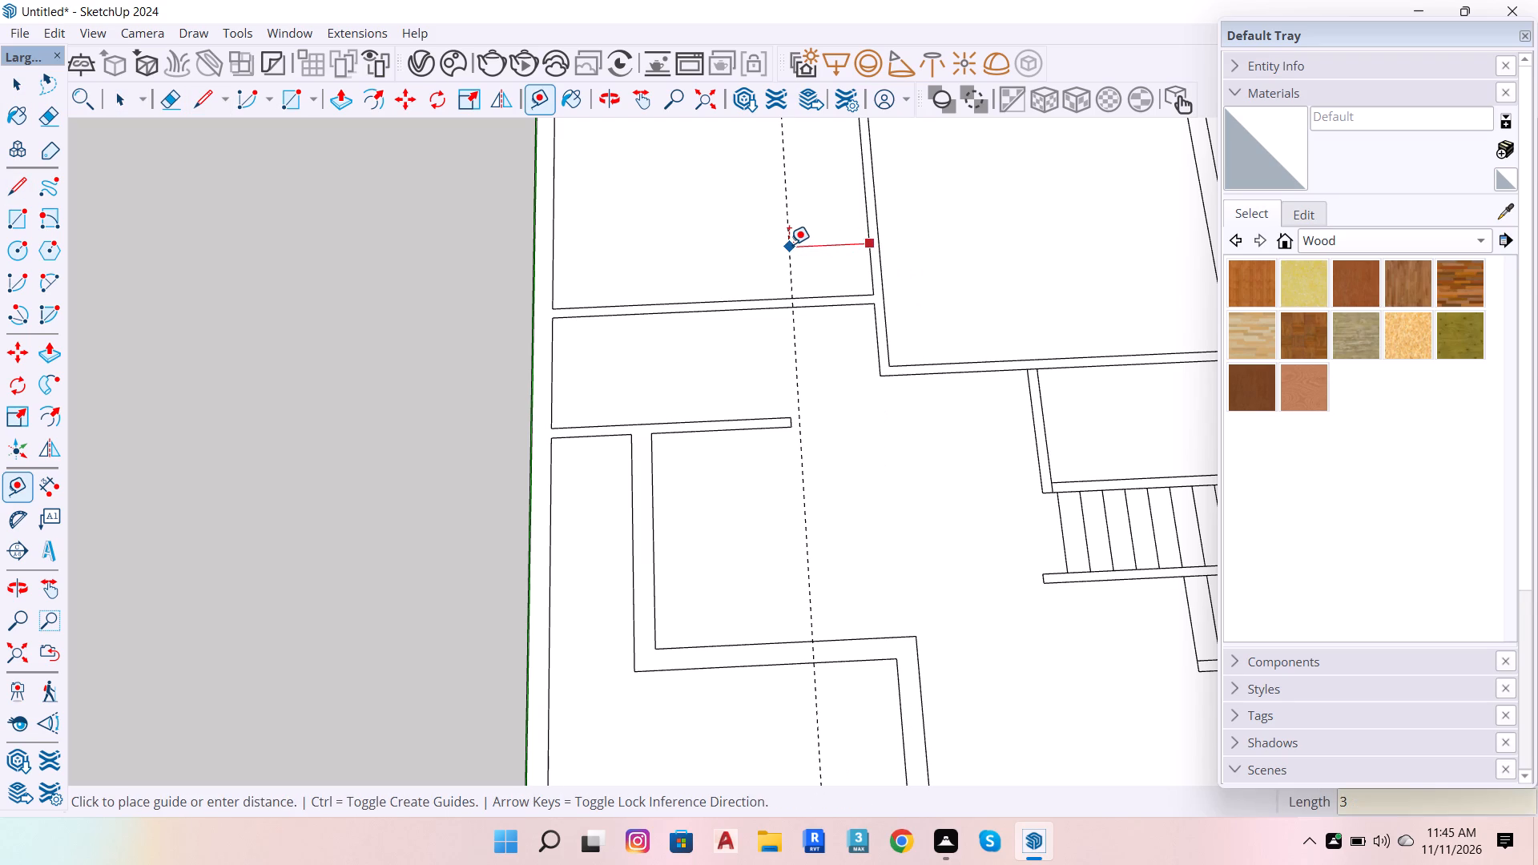
{"action": "key", "text": "BackSpace"}
{"action": "key", "text": "4"}
{"action": "key", "text": "Return"}
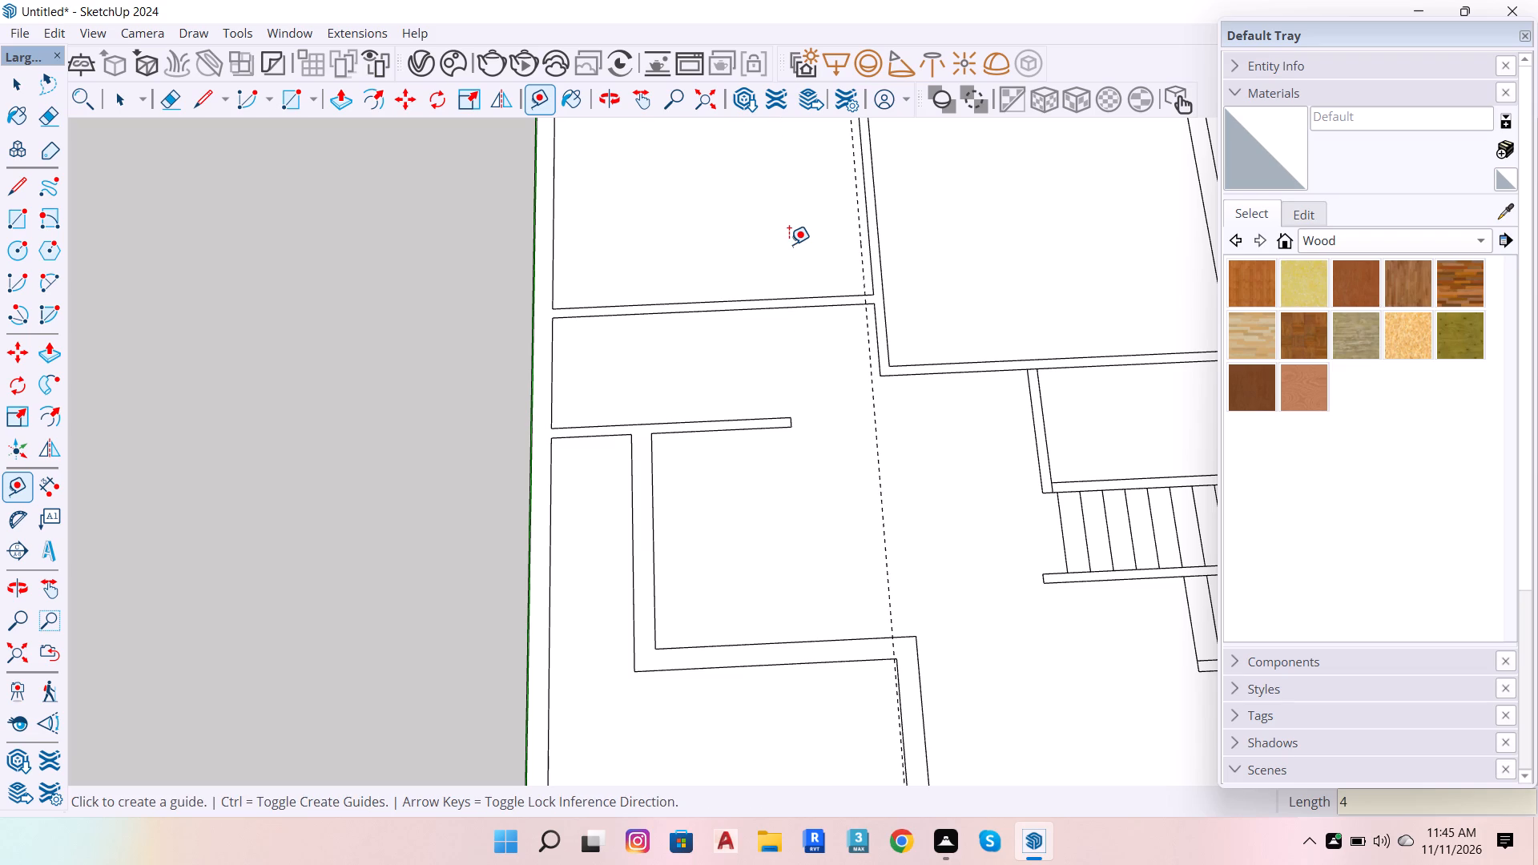
{"action": "left_click", "coordinate": [861, 259]}
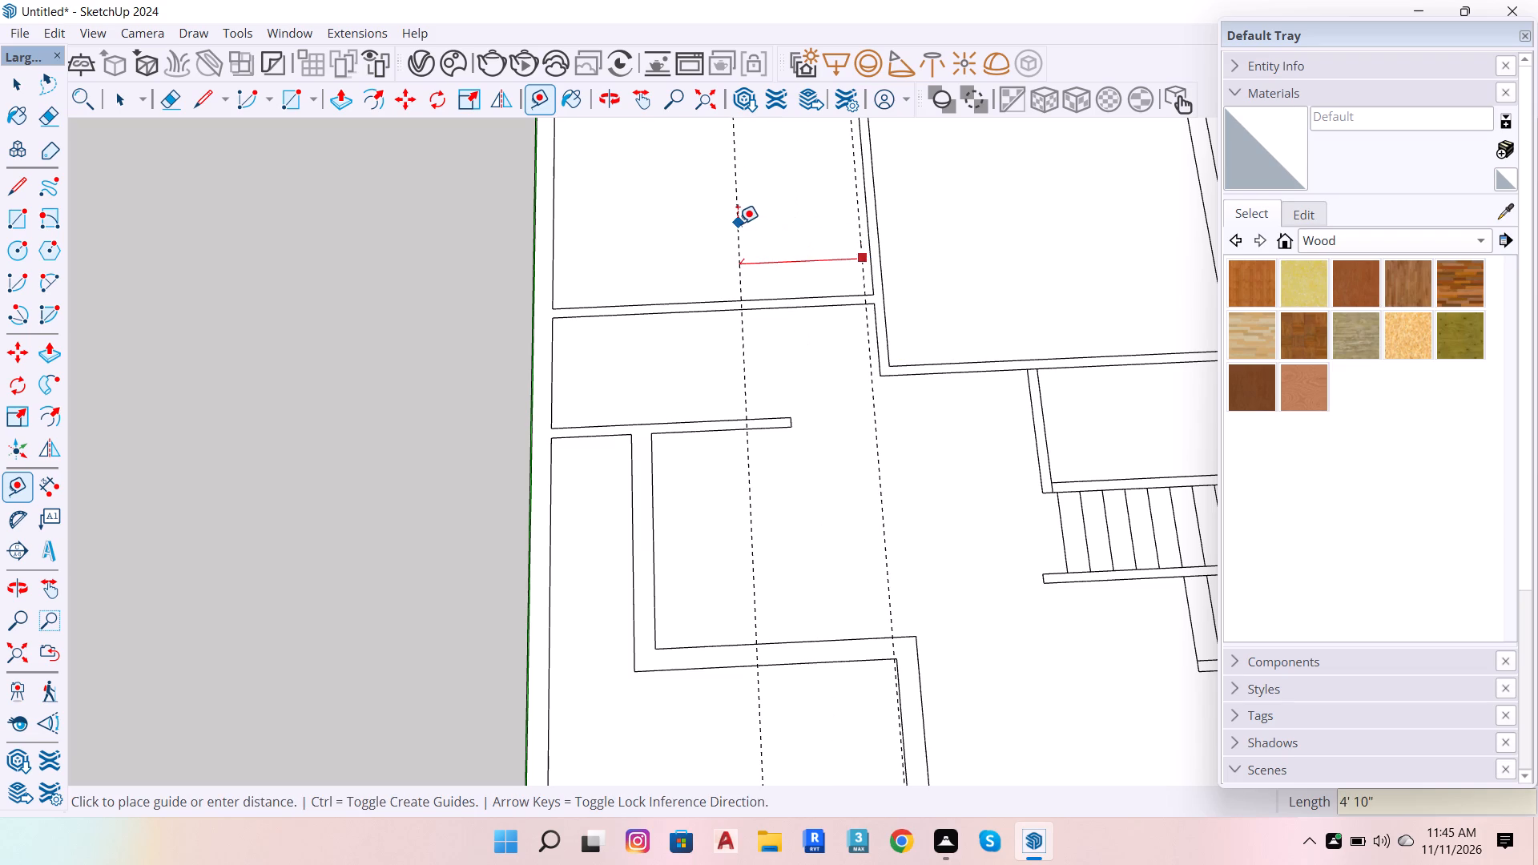
{"action": "type", "text": "3'"}
{"action": "key", "text": "Return"}
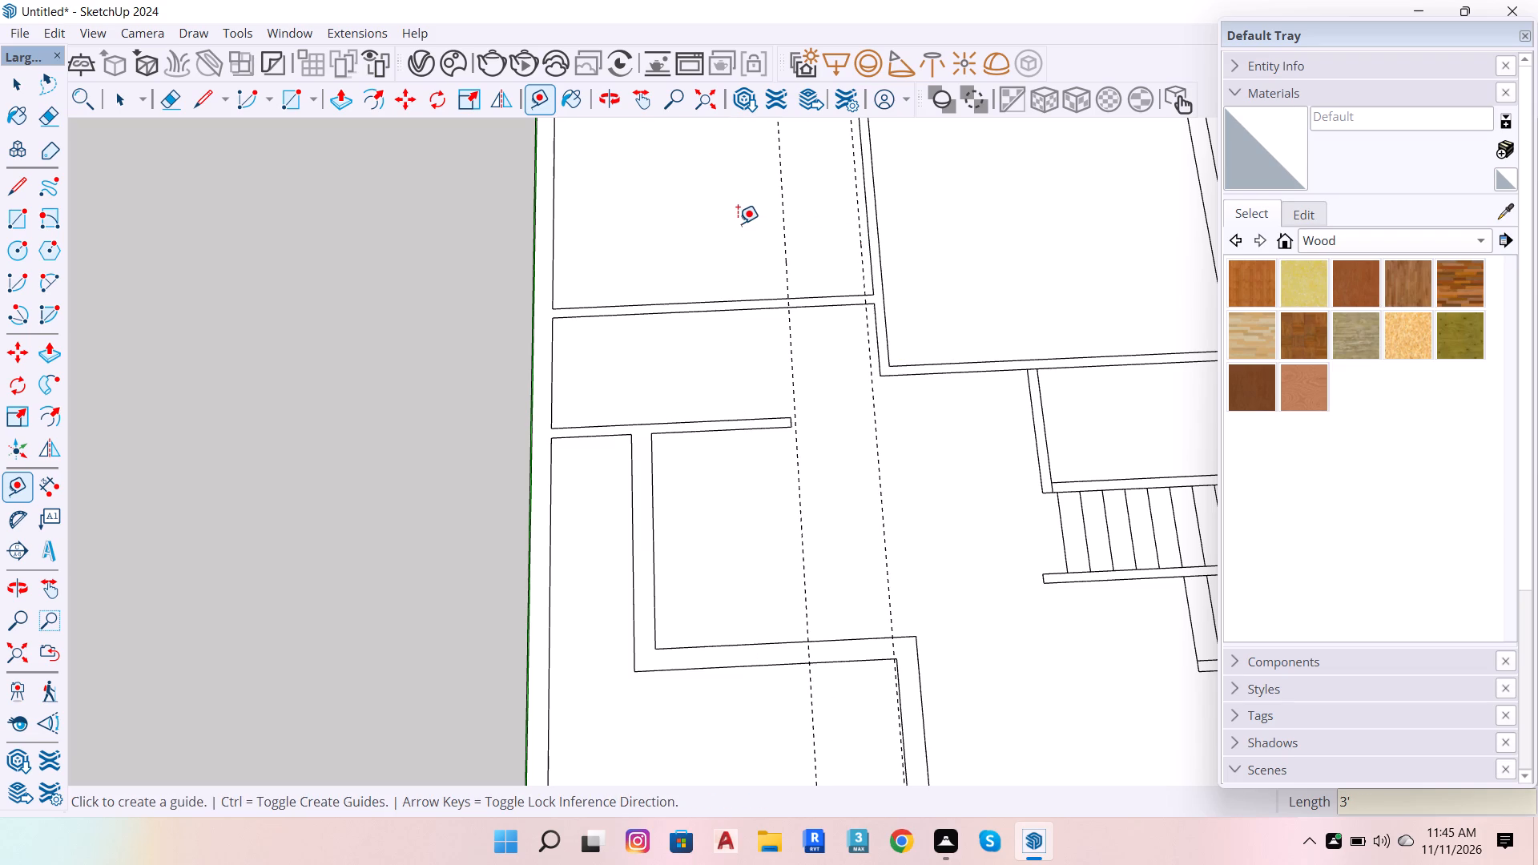
In the upper-right room, place a lengthwise guide 4" inside the left wall's inner face and another 3' beyond it.
{"action": "key", "text": "space"}
{"action": "scroll", "coordinate": [931, 375], "scroll_direction": "down", "scroll_amount": 3}
{"action": "scroll", "coordinate": [965, 348], "scroll_direction": "up", "scroll_amount": 5}
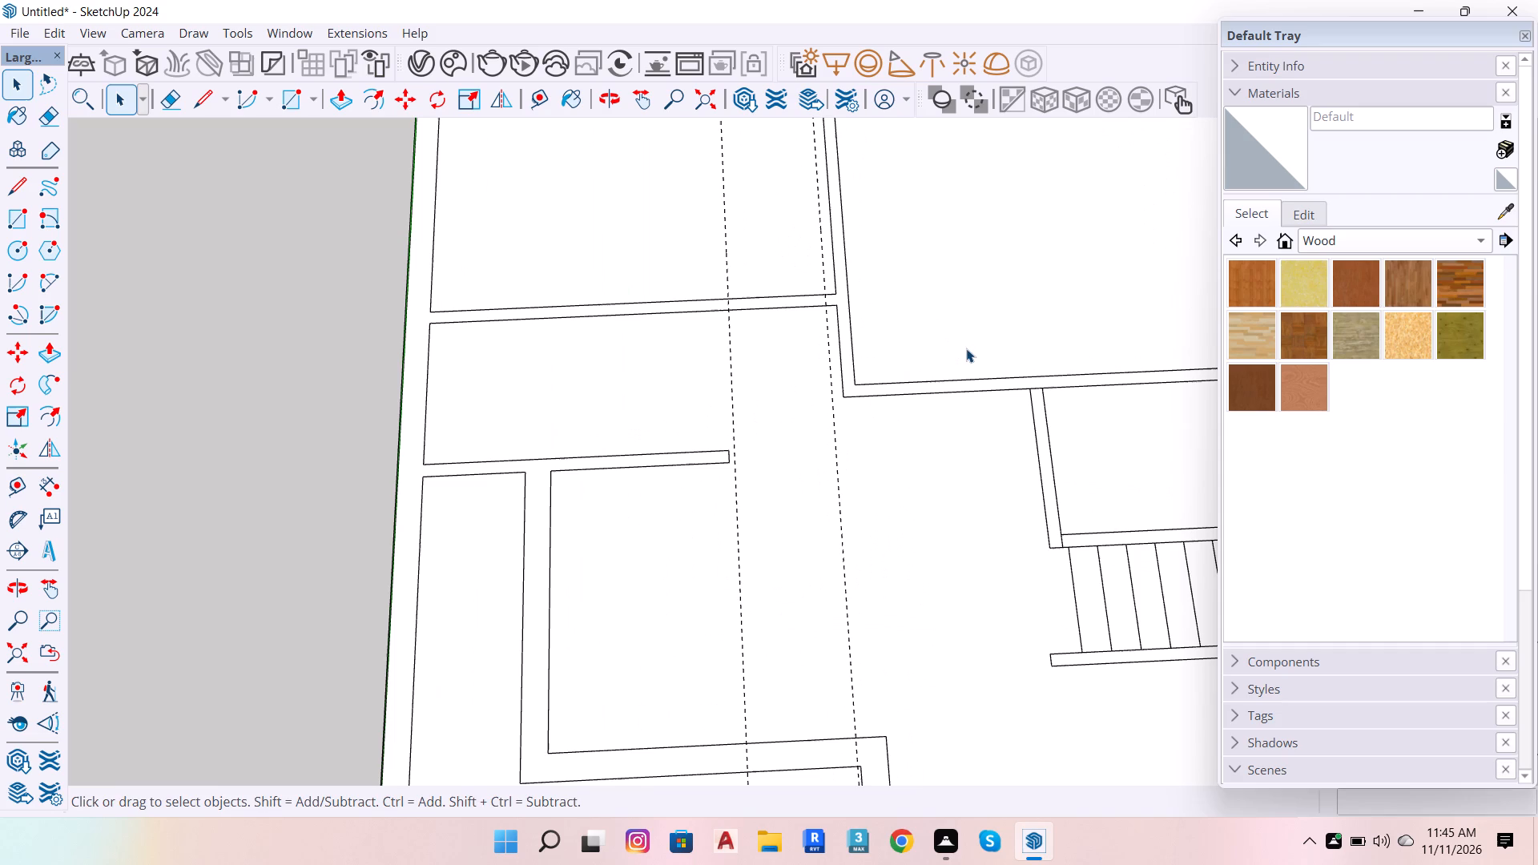
{"action": "key", "text": "t"}
{"action": "left_click", "coordinate": [848, 342]}
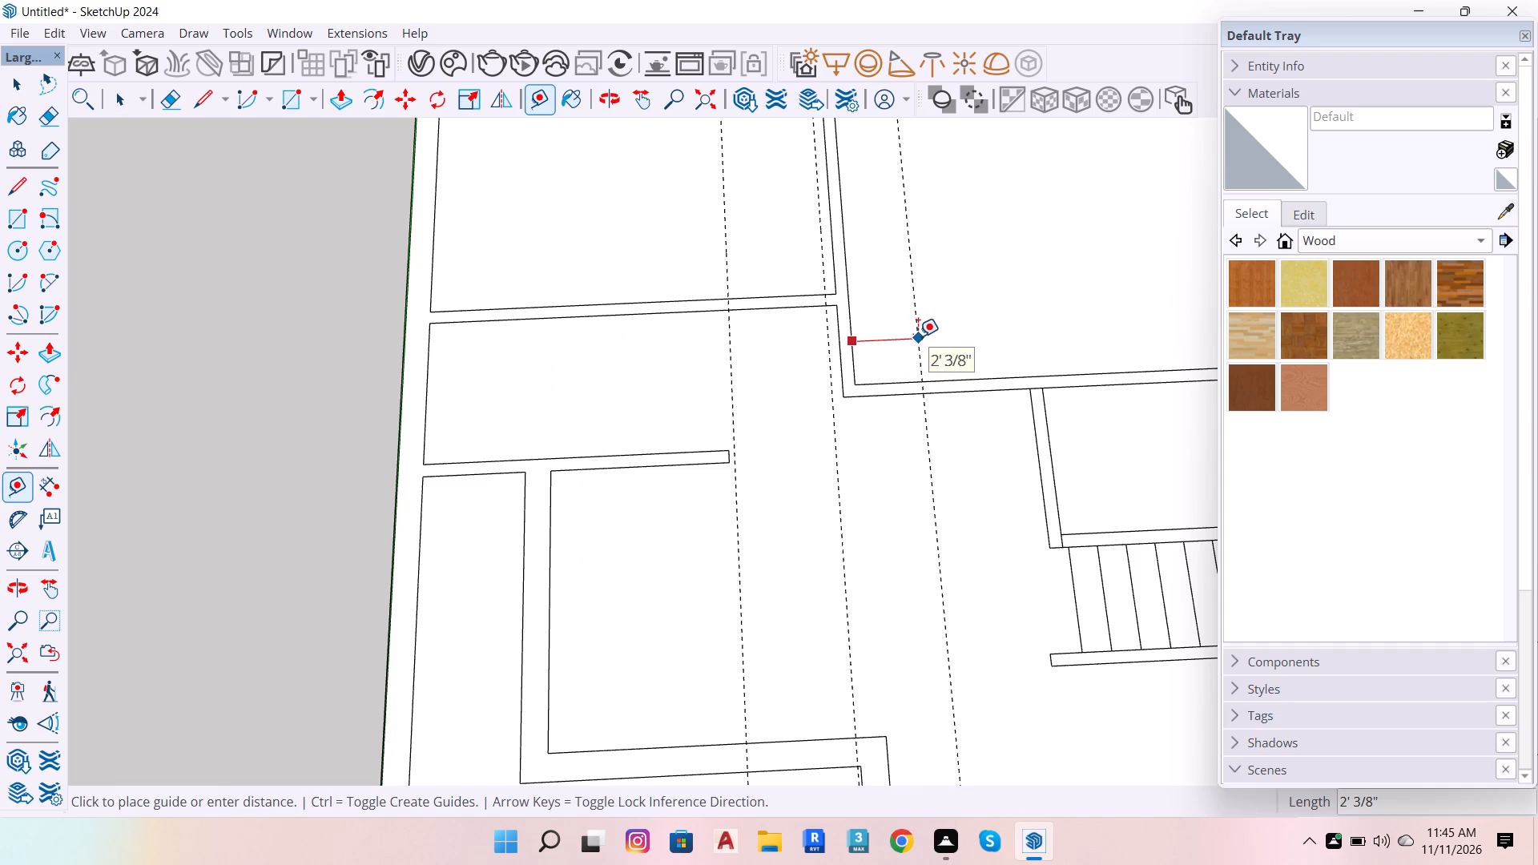
{"action": "key", "text": "4"}
{"action": "key", "text": "Return"}
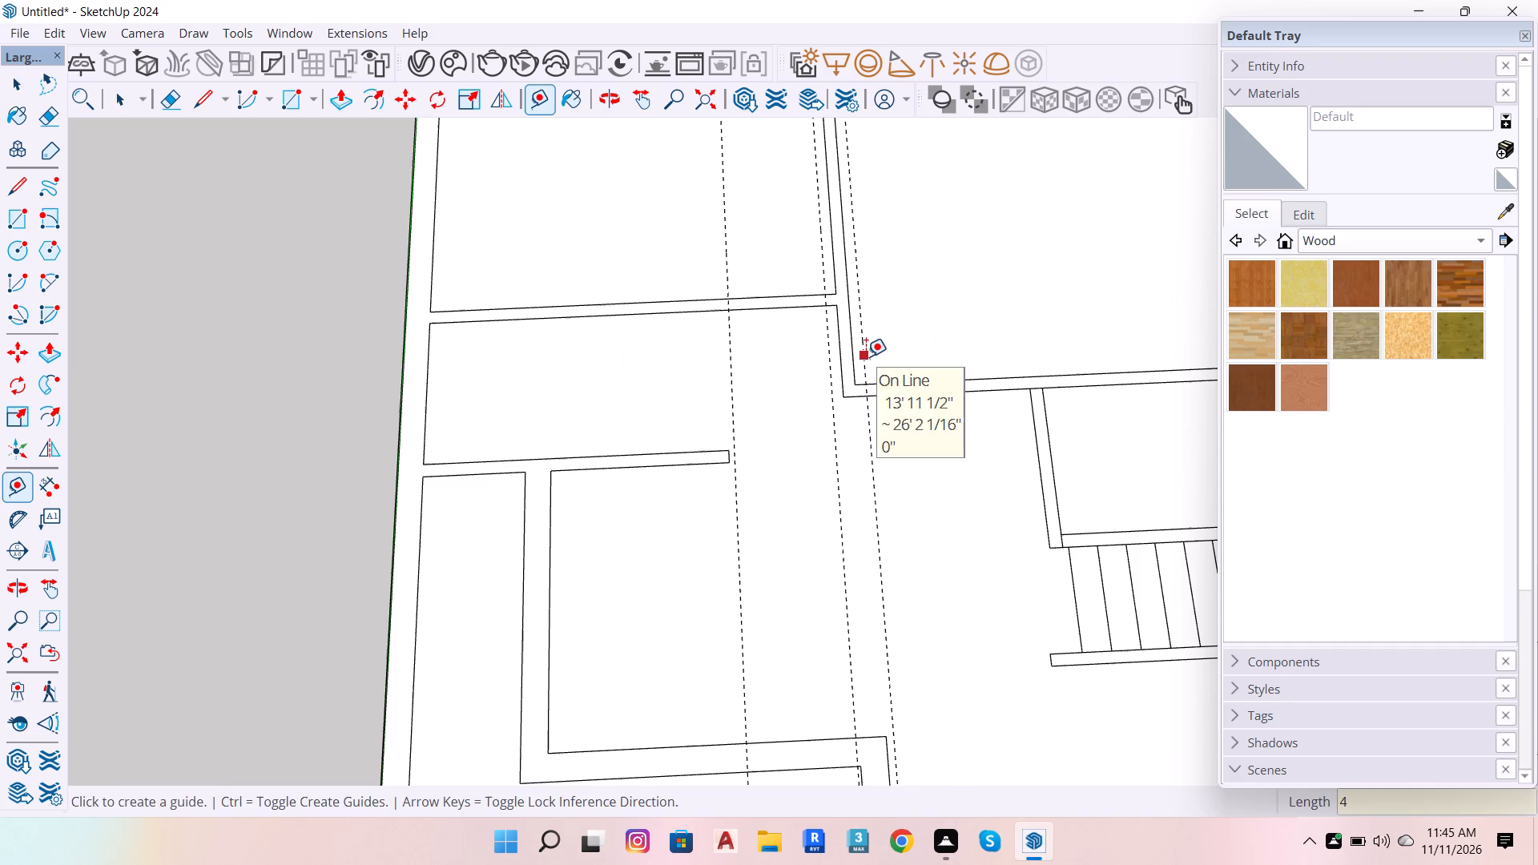
{"action": "left_click", "coordinate": [866, 356]}
{"action": "type", "text": "3'"}
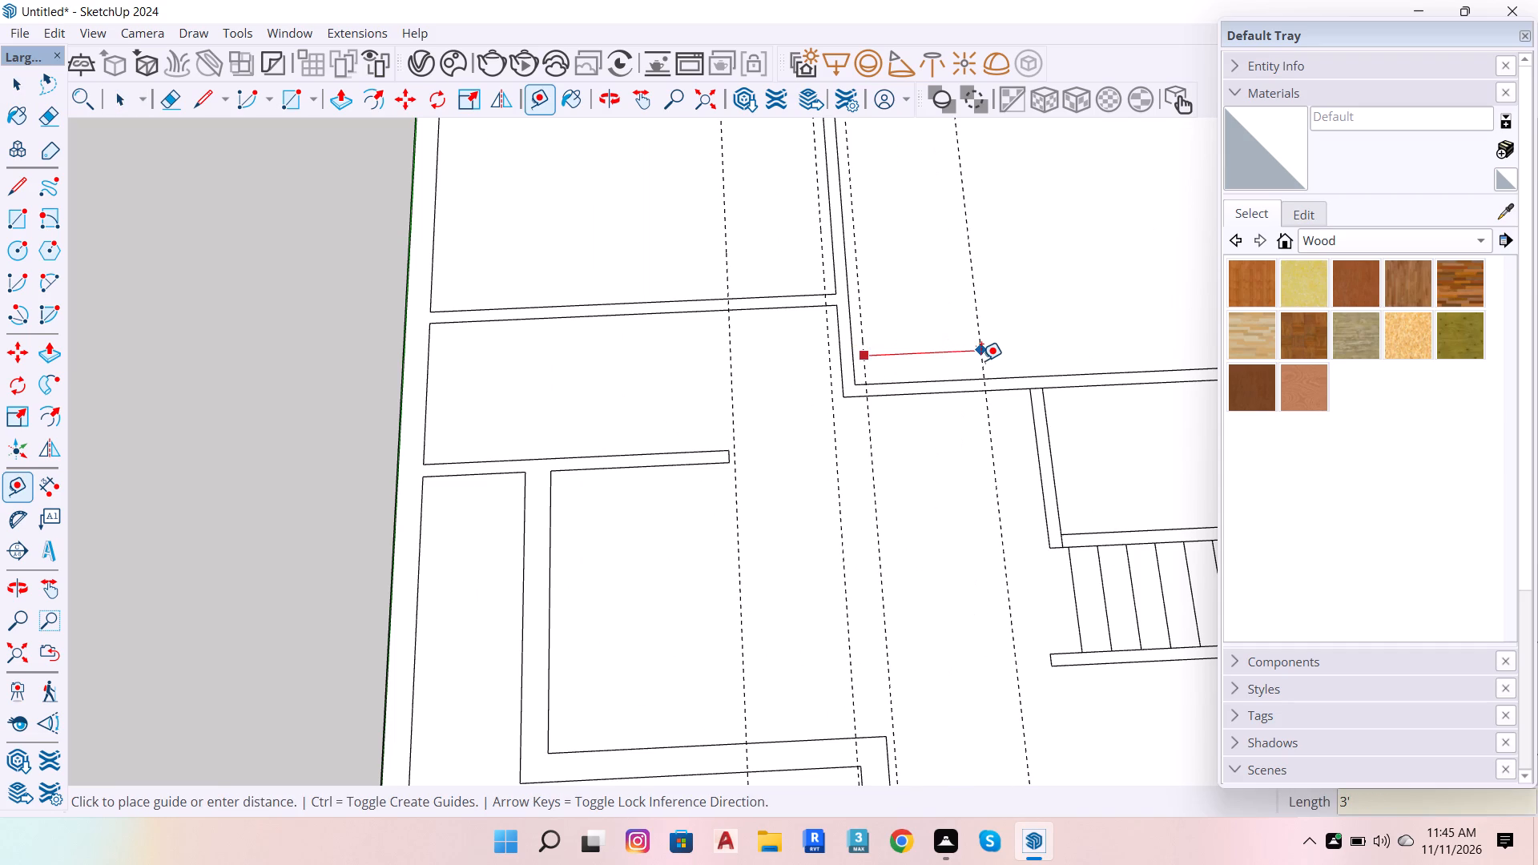
{"action": "key", "text": "Return"}
In the small room beside the staircase, place a lengthwise guide 4" inside the left wall's inner face and another 2'8" beyond it.
{"action": "scroll", "coordinate": [836, 443], "scroll_direction": "down", "scroll_amount": 6}
{"action": "scroll", "coordinate": [982, 514], "scroll_direction": "up", "scroll_amount": 4}
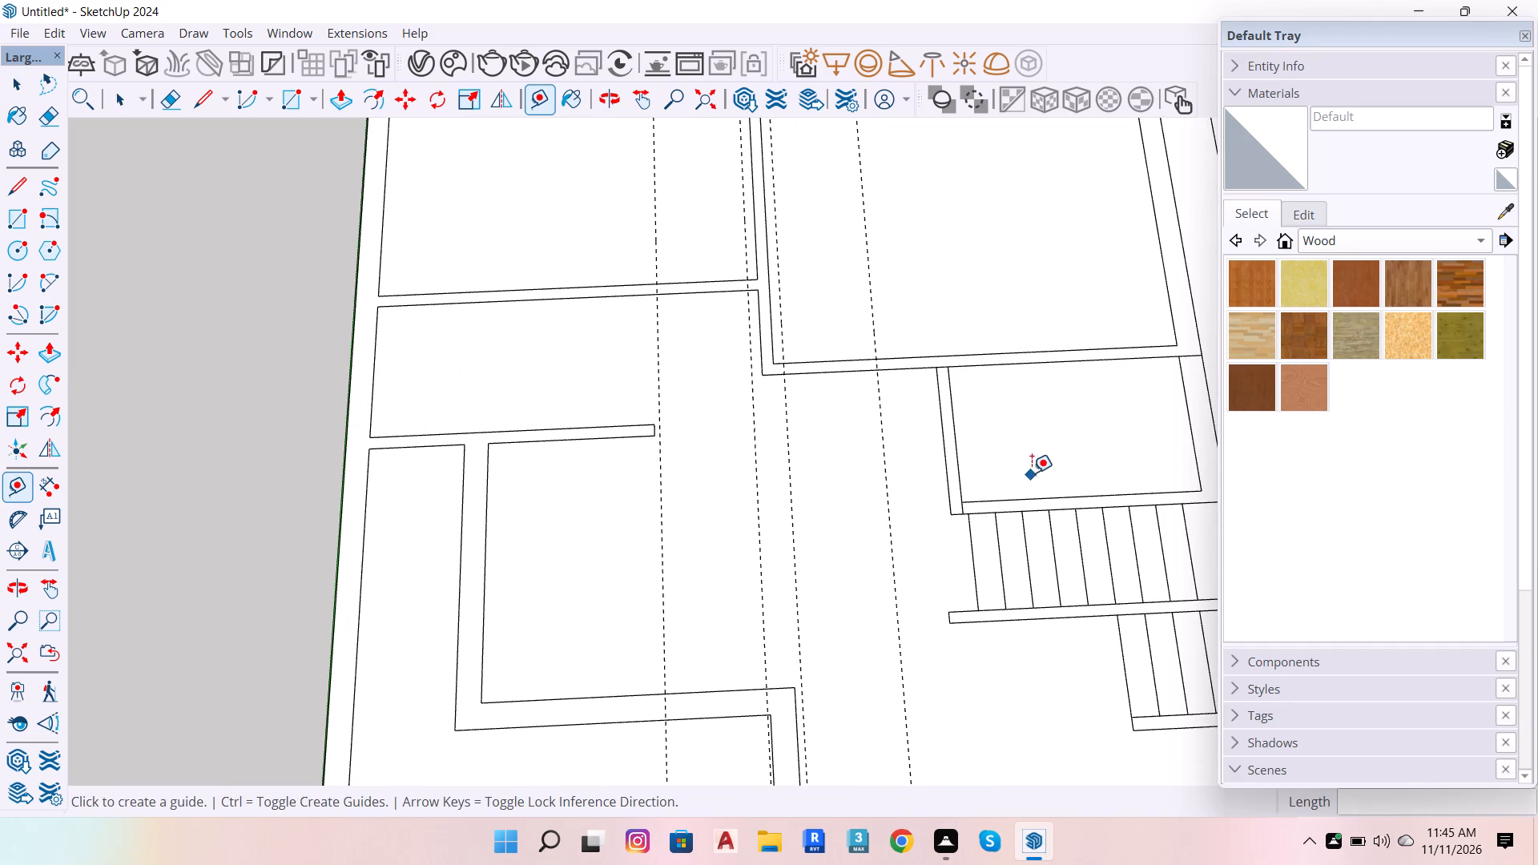
{"action": "left_click", "coordinate": [950, 384]}
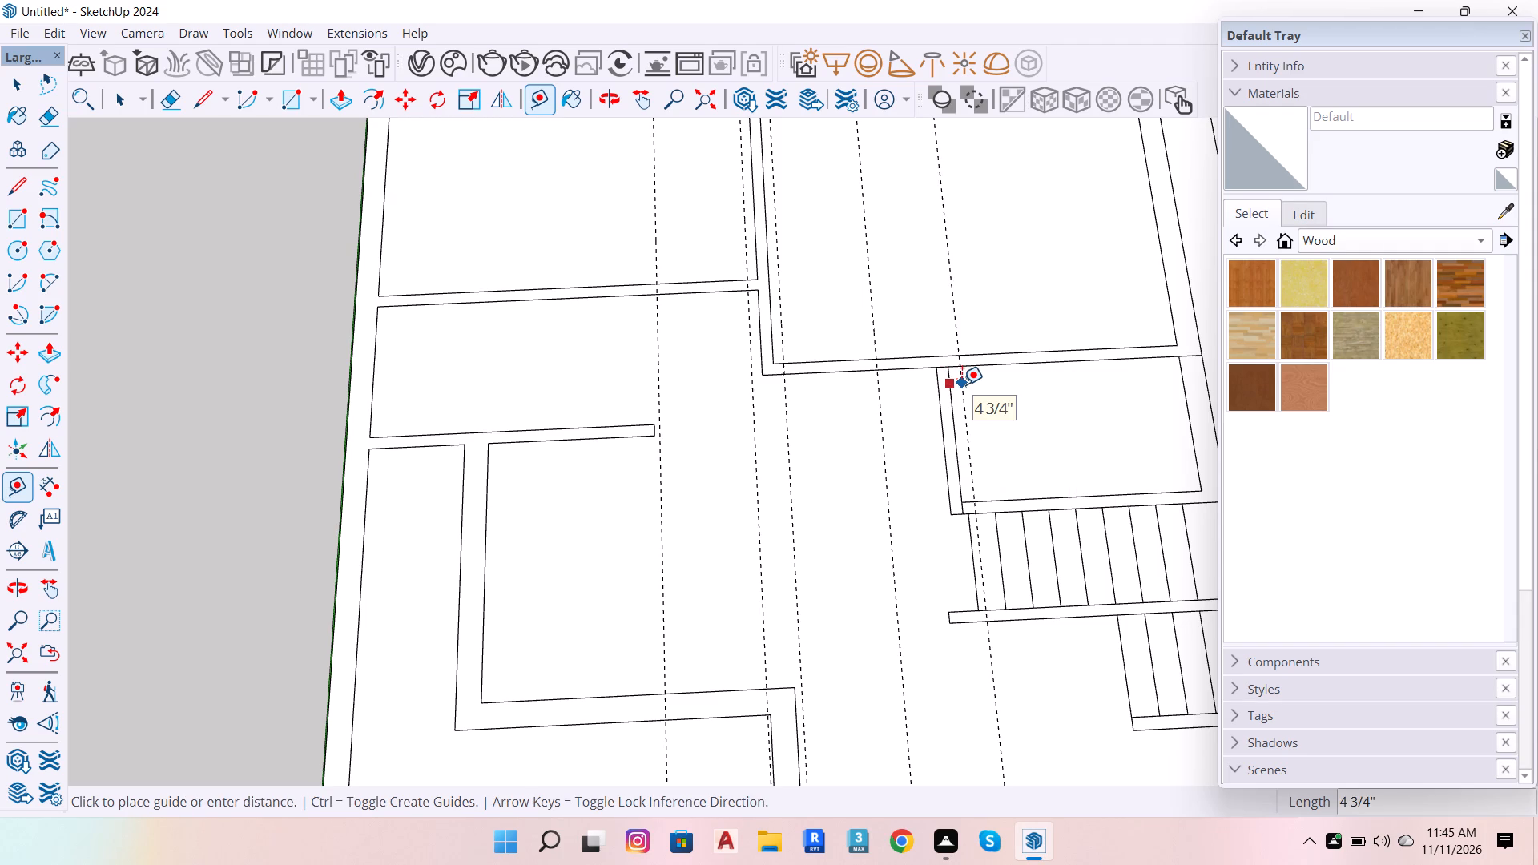
{"action": "key", "text": "4"}
{"action": "key", "text": "Return"}
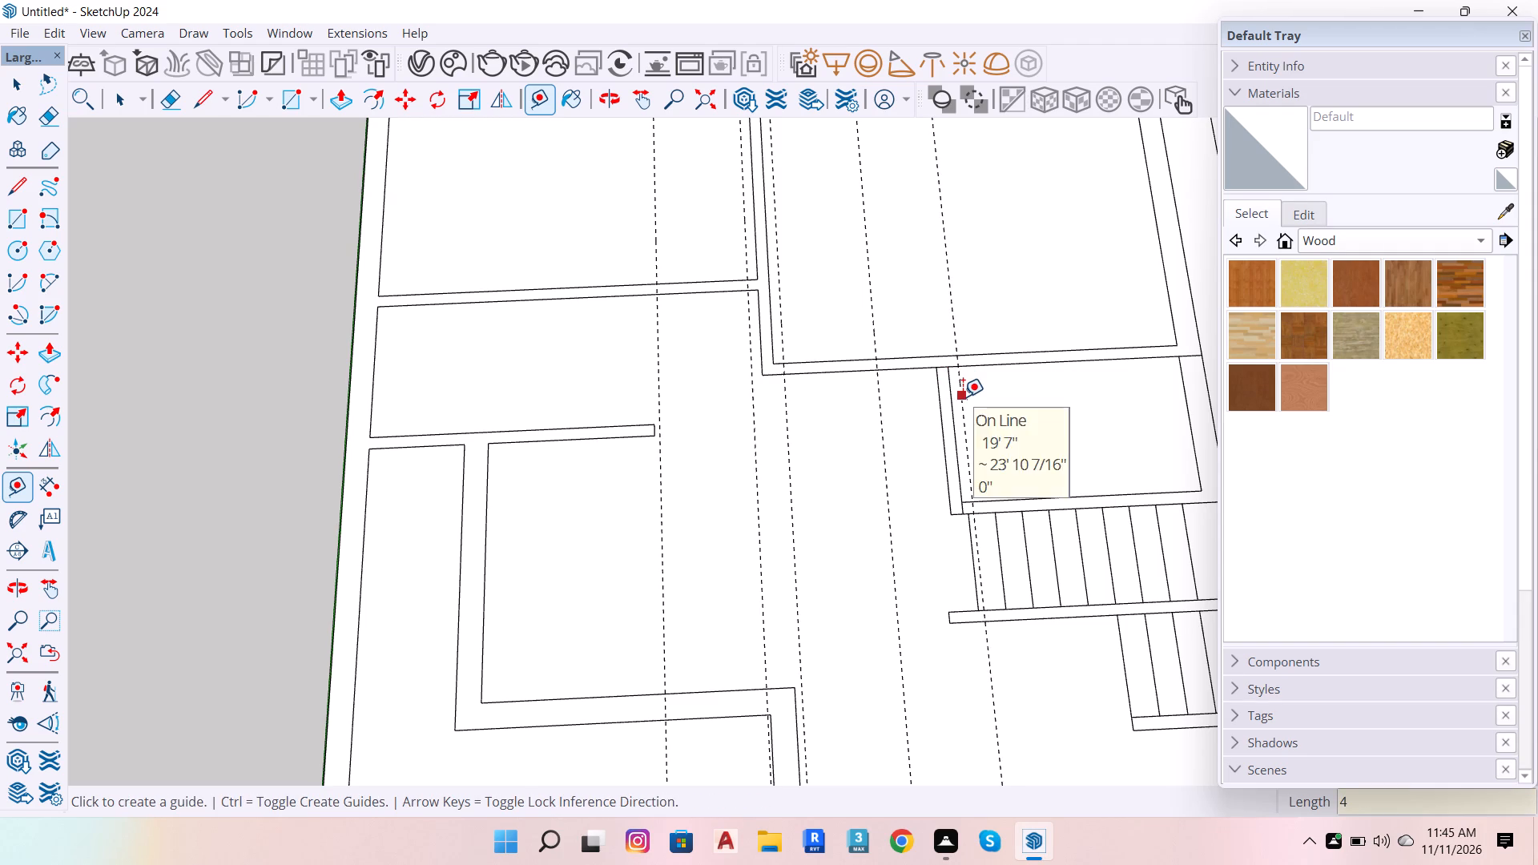
{"action": "left_click", "coordinate": [963, 396]}
{"action": "key", "text": "2"}
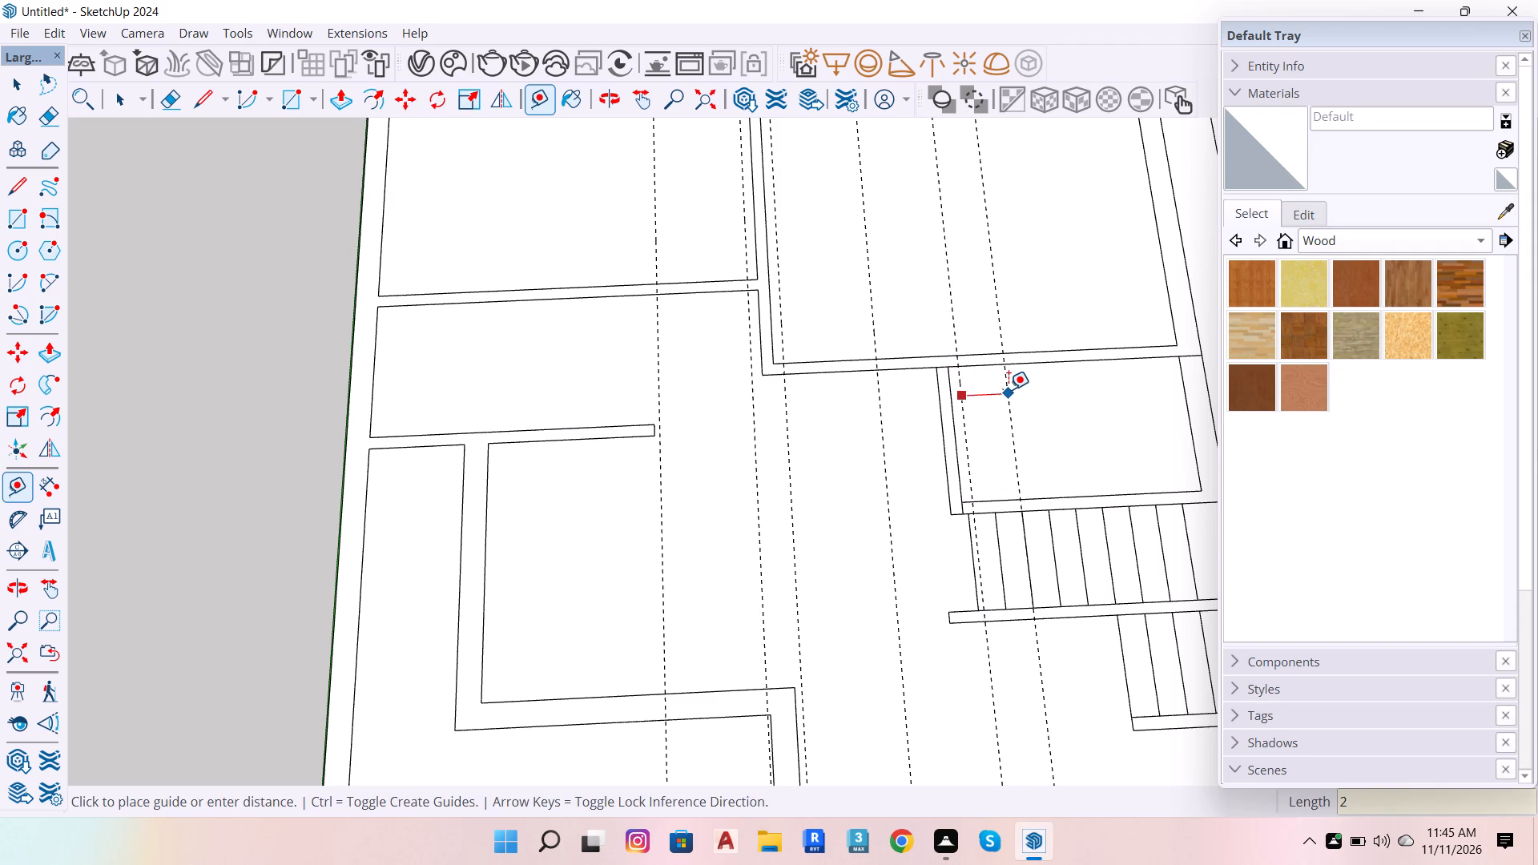
{"action": "key", "text": "BackSpace"}
{"action": "type", "text": "2'8"}
{"action": "key", "text": "Return"}
Place a crosswise guide 4" off the short partition's face toward the upper-left room and another 2'8" beyond it.
{"action": "scroll", "coordinate": [902, 444], "scroll_direction": "down", "scroll_amount": 4}
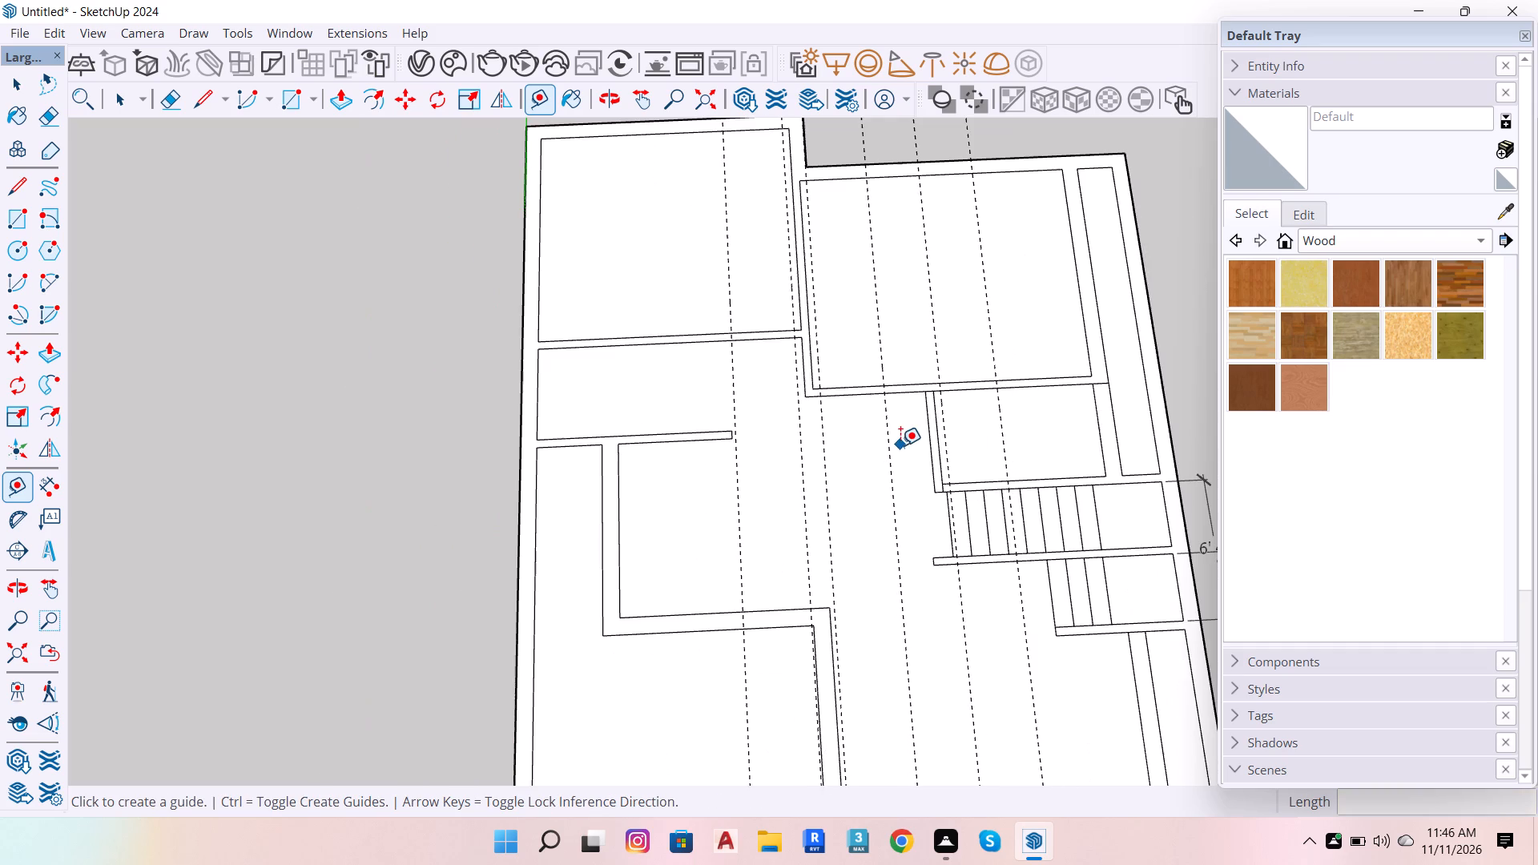
{"action": "scroll", "coordinate": [1045, 361], "scroll_direction": "down", "scroll_amount": 4}
{"action": "scroll", "coordinate": [728, 362], "scroll_direction": "up", "scroll_amount": 5}
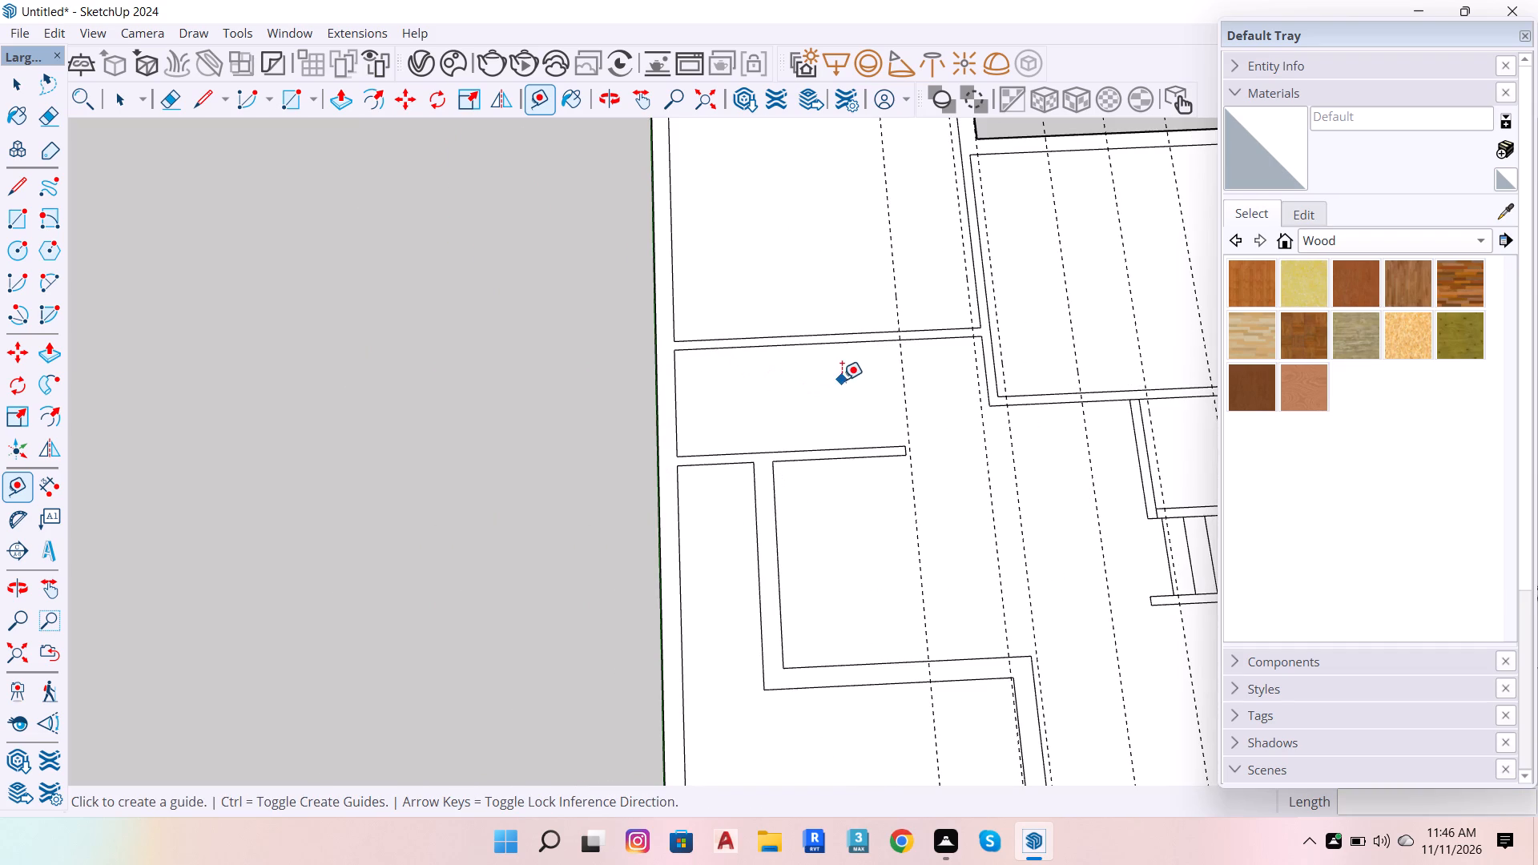
{"action": "left_click", "coordinate": [859, 450]}
{"action": "key", "text": "4"}
{"action": "key", "text": "Return"}
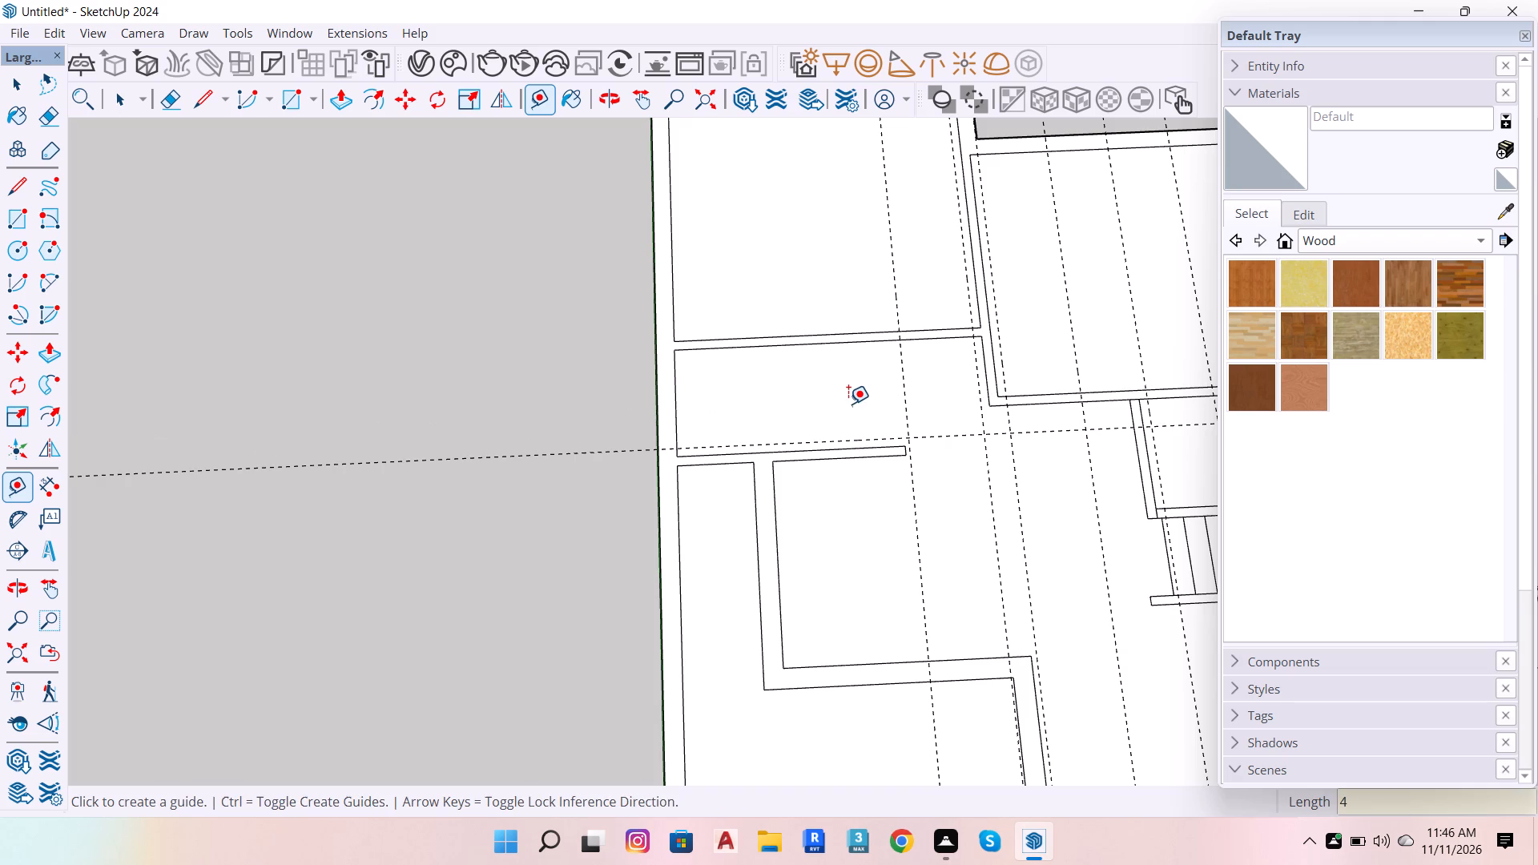
{"action": "left_click", "coordinate": [865, 441]}
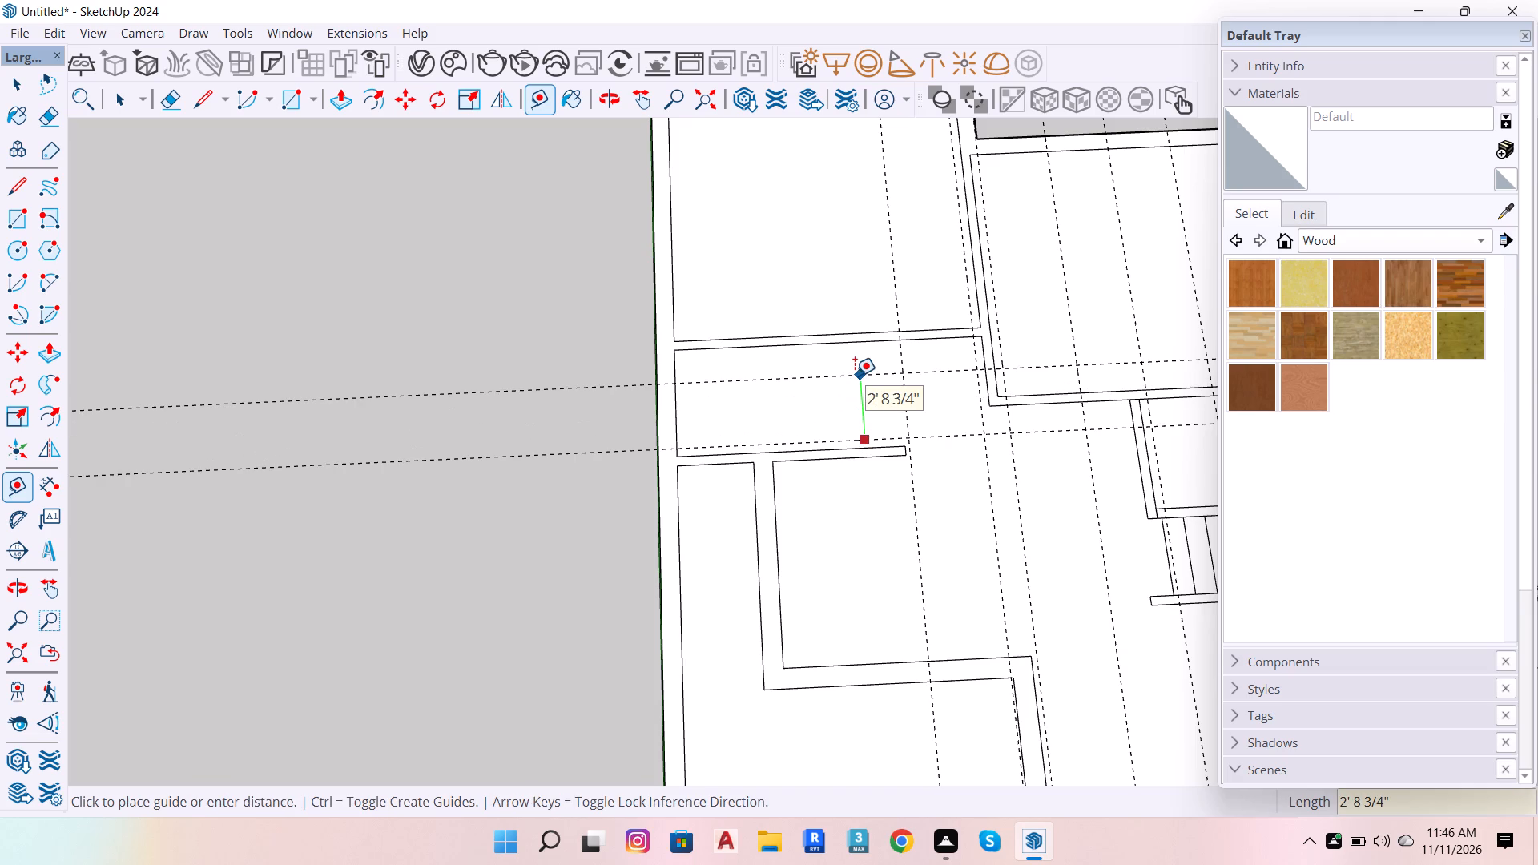
{"action": "type", "text": "2;"}
{"action": "key", "text": "BackSpace"}
{"action": "key", "text": "apostrophe"}
{"action": "key", "text": "8"}
{"action": "key", "text": "Return"}
{"action": "scroll", "coordinate": [912, 457], "scroll_direction": "down", "scroll_amount": 5}
{"action": "scroll", "coordinate": [940, 449], "scroll_direction": "up", "scroll_amount": 6}
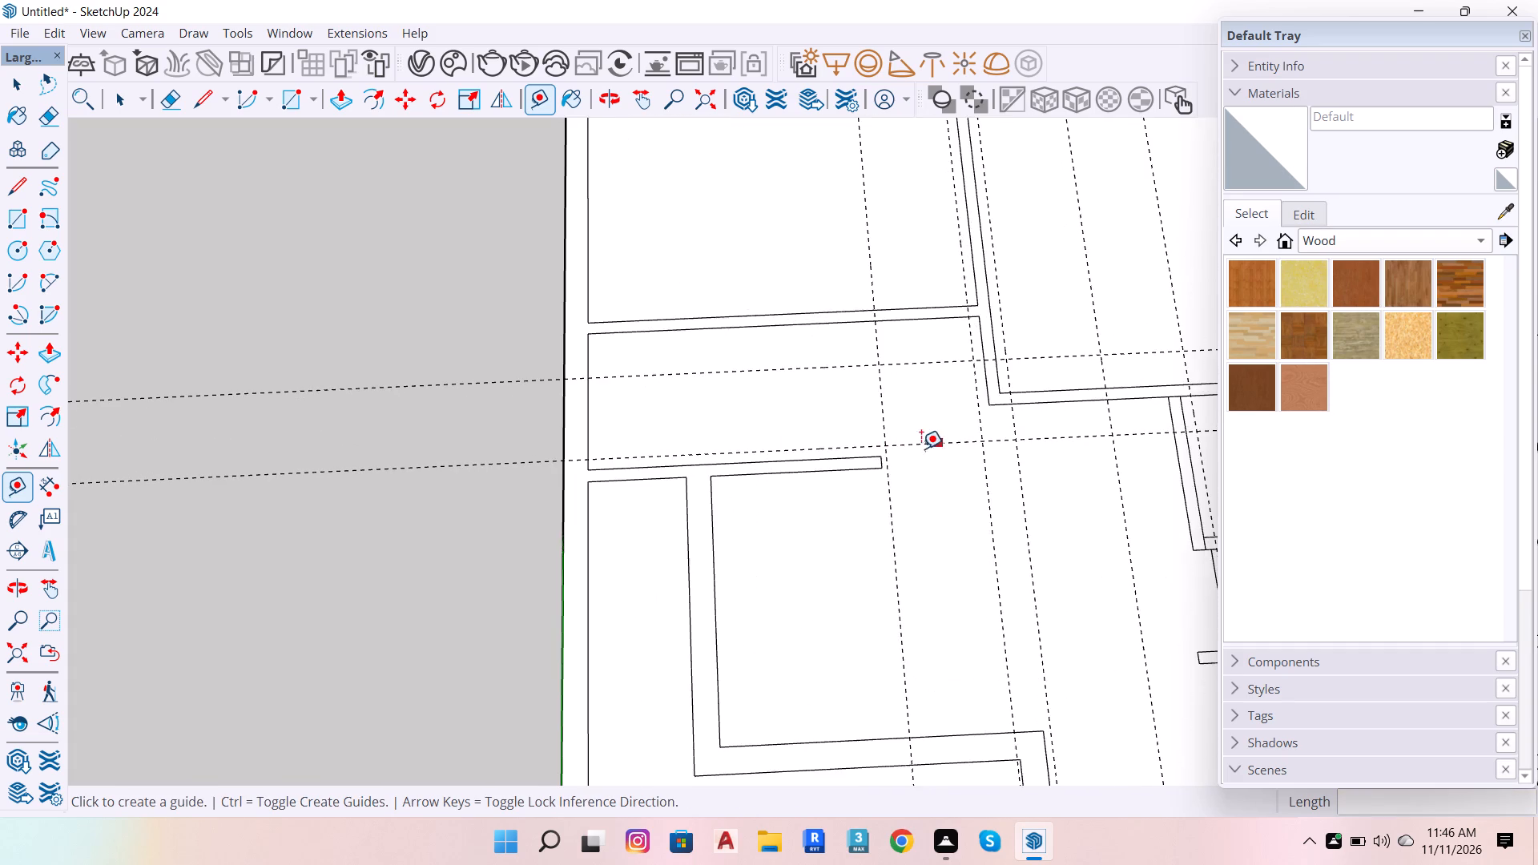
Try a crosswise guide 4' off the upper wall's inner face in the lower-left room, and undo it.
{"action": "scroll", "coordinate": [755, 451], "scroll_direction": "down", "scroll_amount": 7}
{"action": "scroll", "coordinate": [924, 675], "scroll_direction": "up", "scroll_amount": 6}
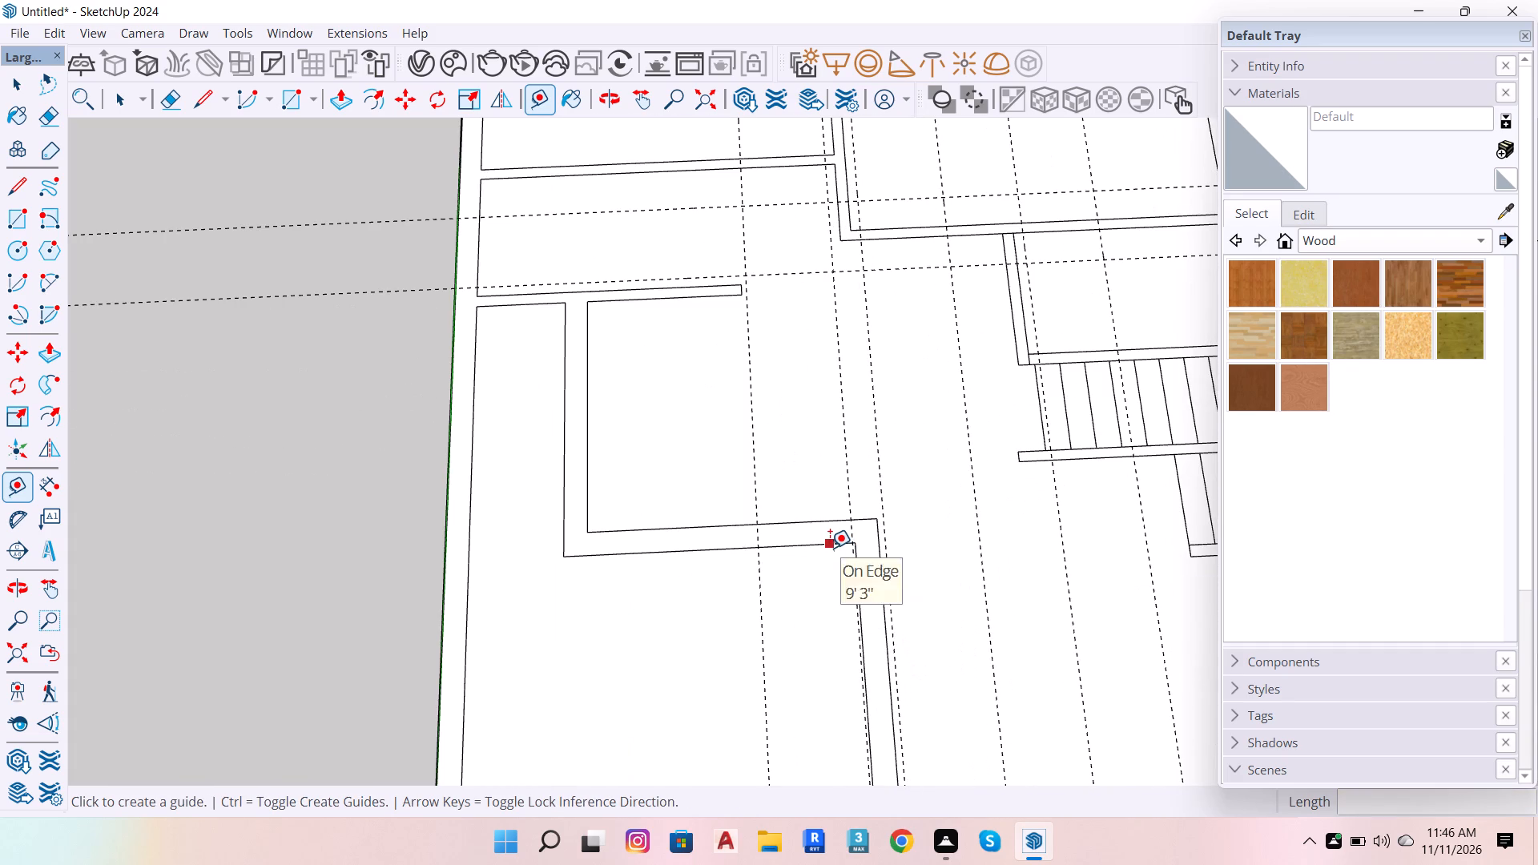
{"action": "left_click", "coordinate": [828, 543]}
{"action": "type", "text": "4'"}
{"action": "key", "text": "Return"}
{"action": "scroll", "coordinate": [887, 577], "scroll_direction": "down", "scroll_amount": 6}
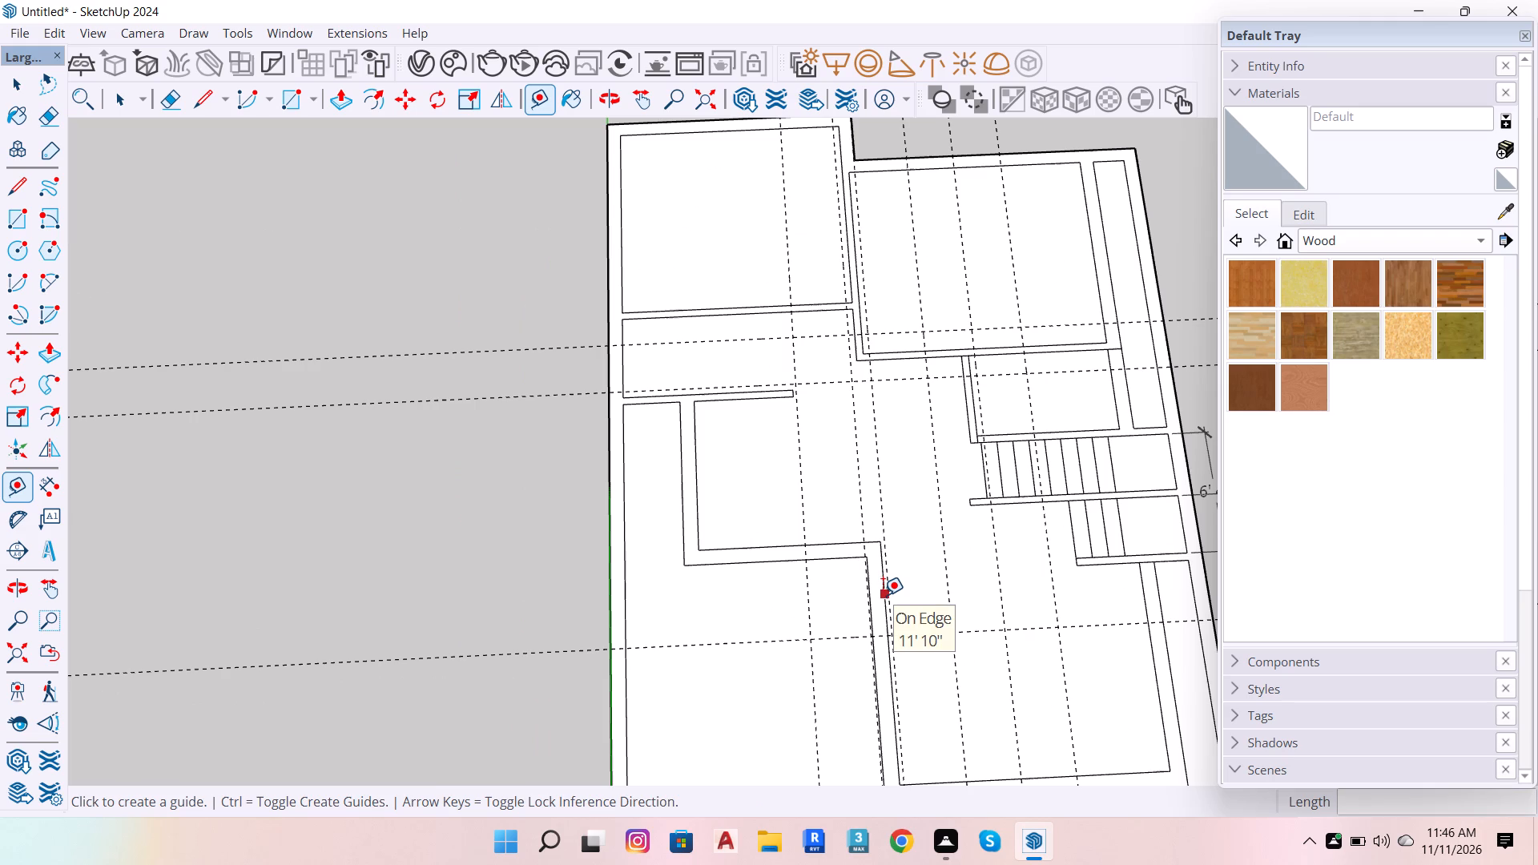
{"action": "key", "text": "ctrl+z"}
In the lower-left room, place a crosswise guide 4" off the upper wall's inner face and another 3' beyond it.
{"action": "left_click", "coordinate": [837, 563]}
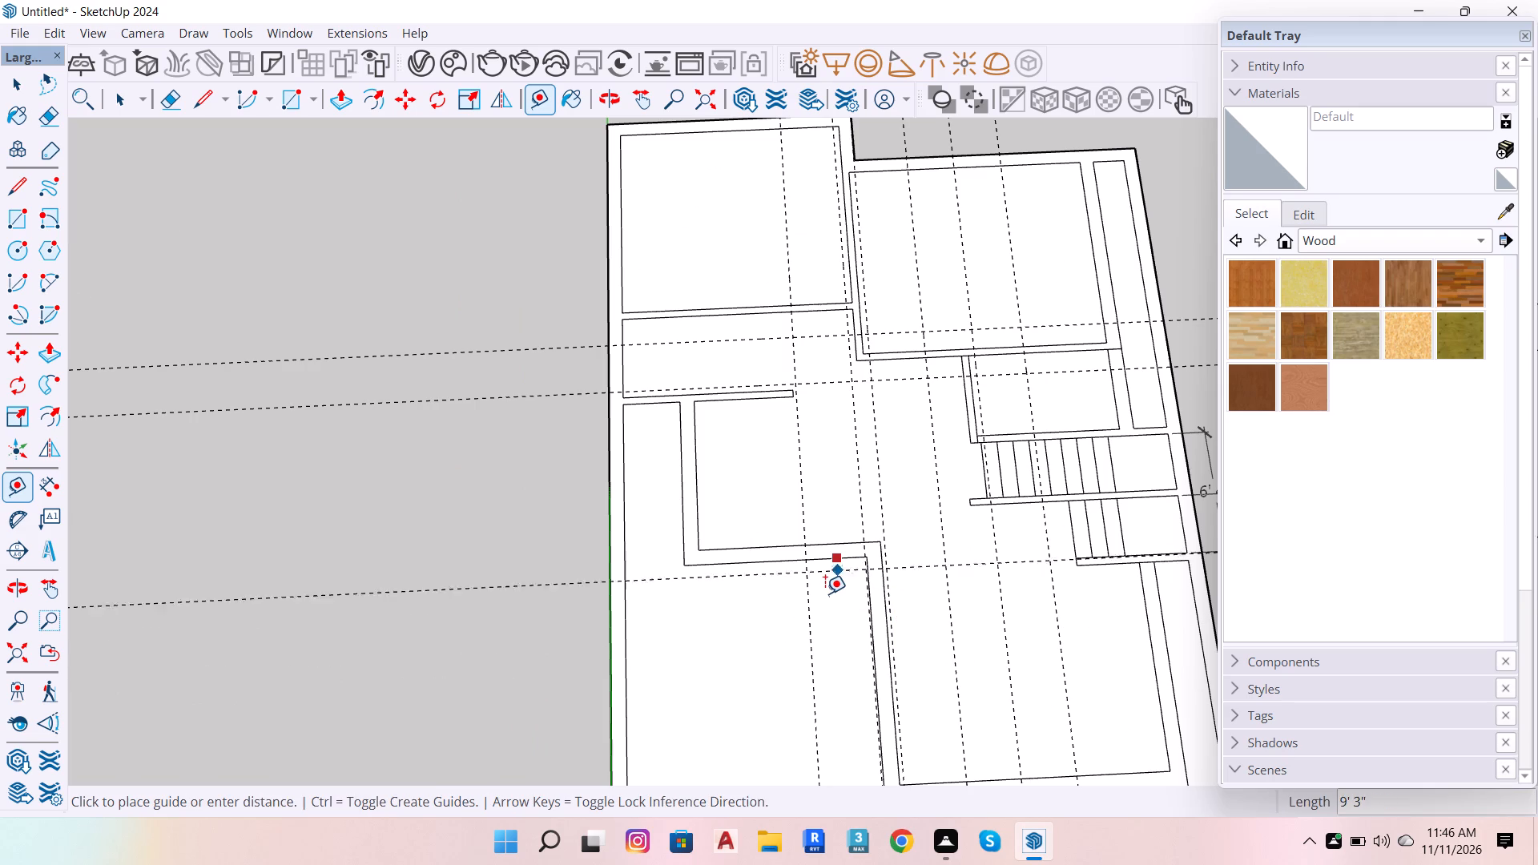
{"action": "key", "text": "4"}
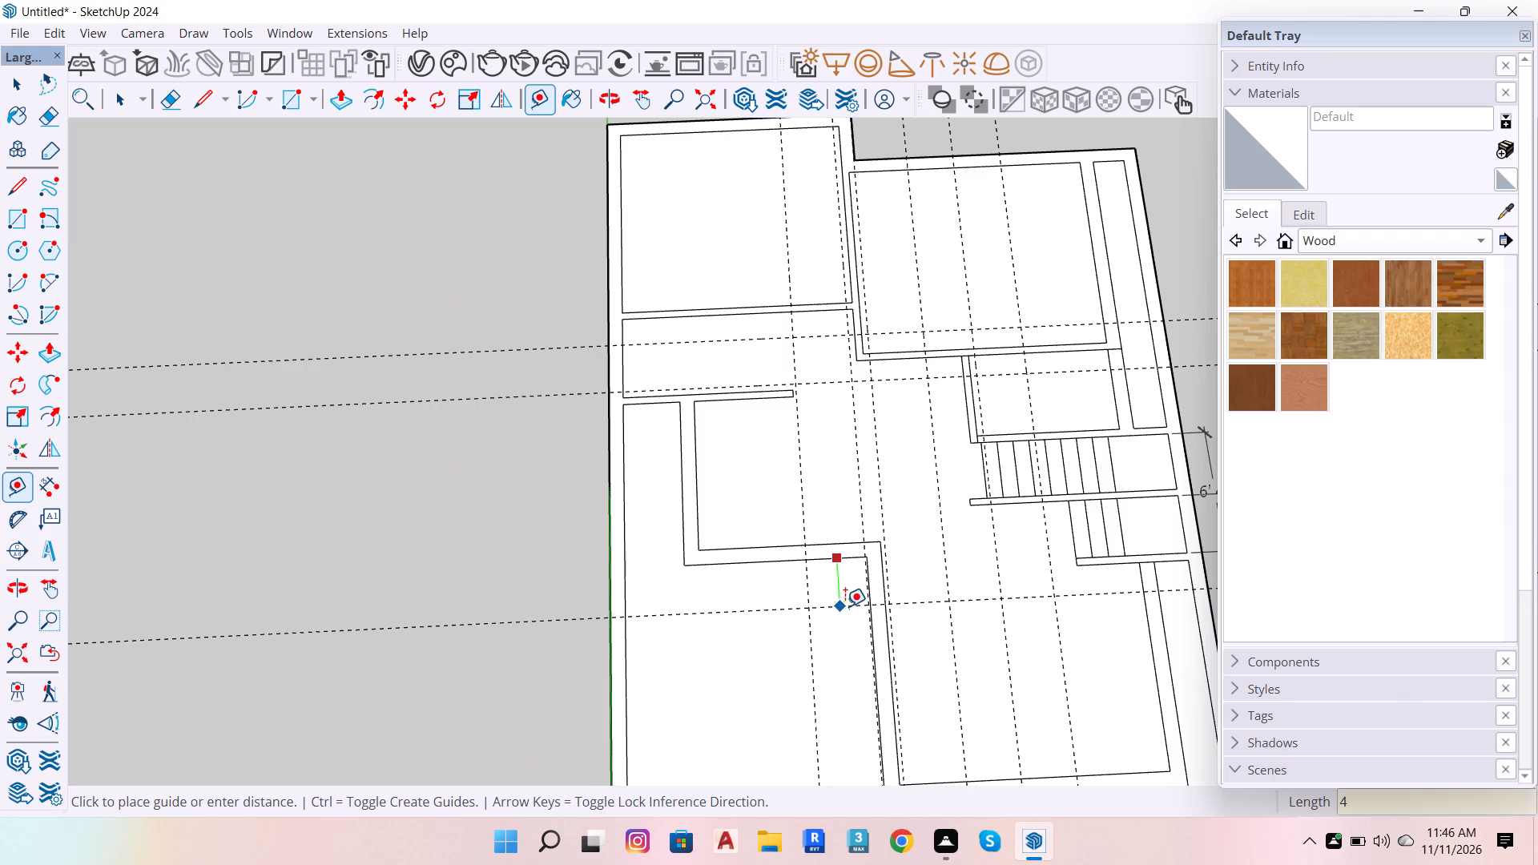
{"action": "key", "text": "Return"}
{"action": "scroll", "coordinate": [900, 634], "scroll_direction": "up", "scroll_amount": 4}
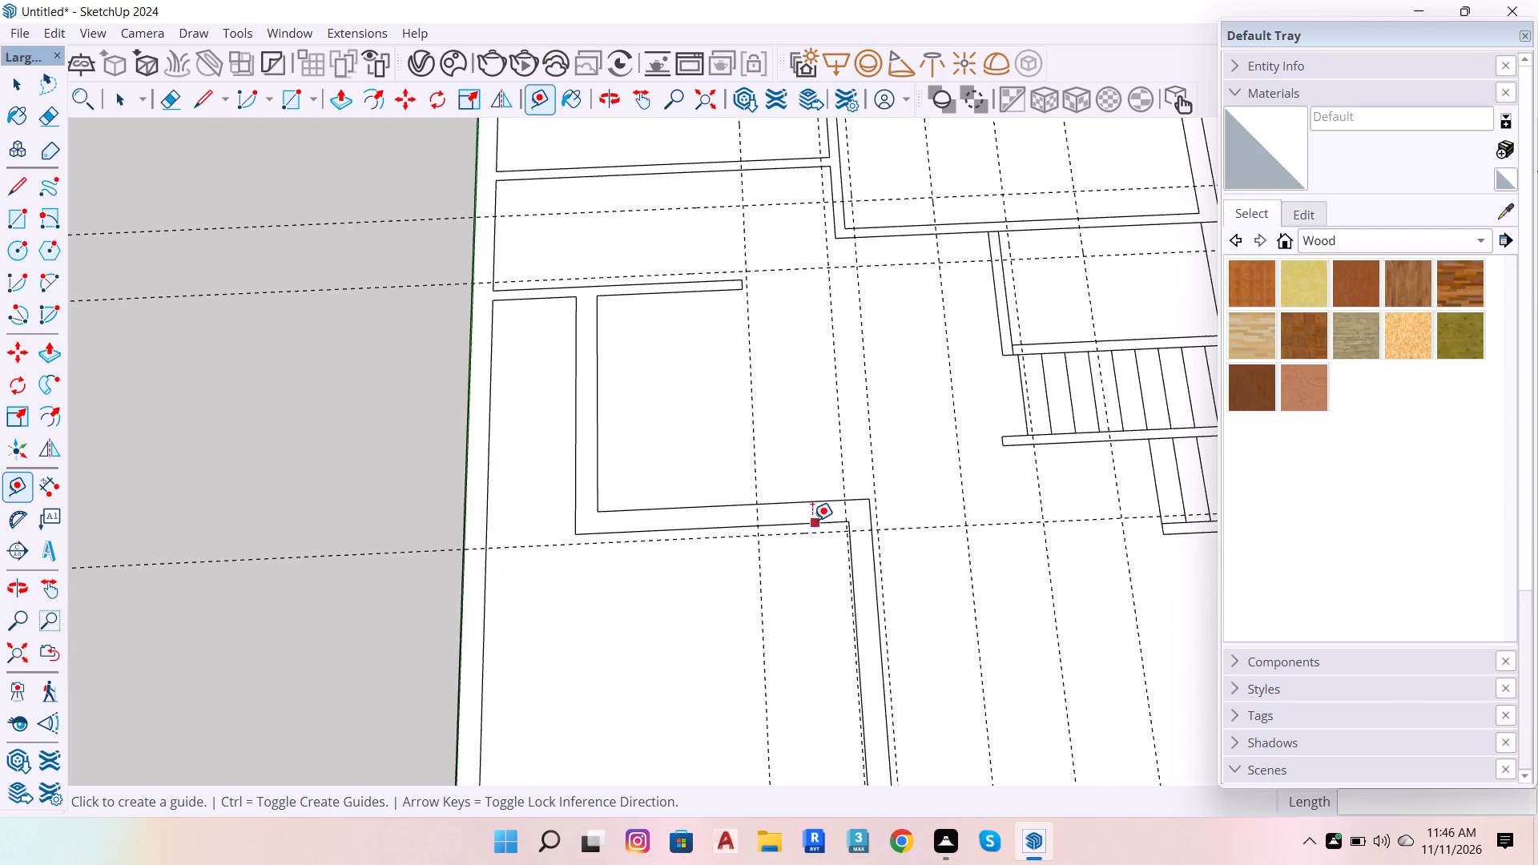
{"action": "left_click", "coordinate": [818, 529]}
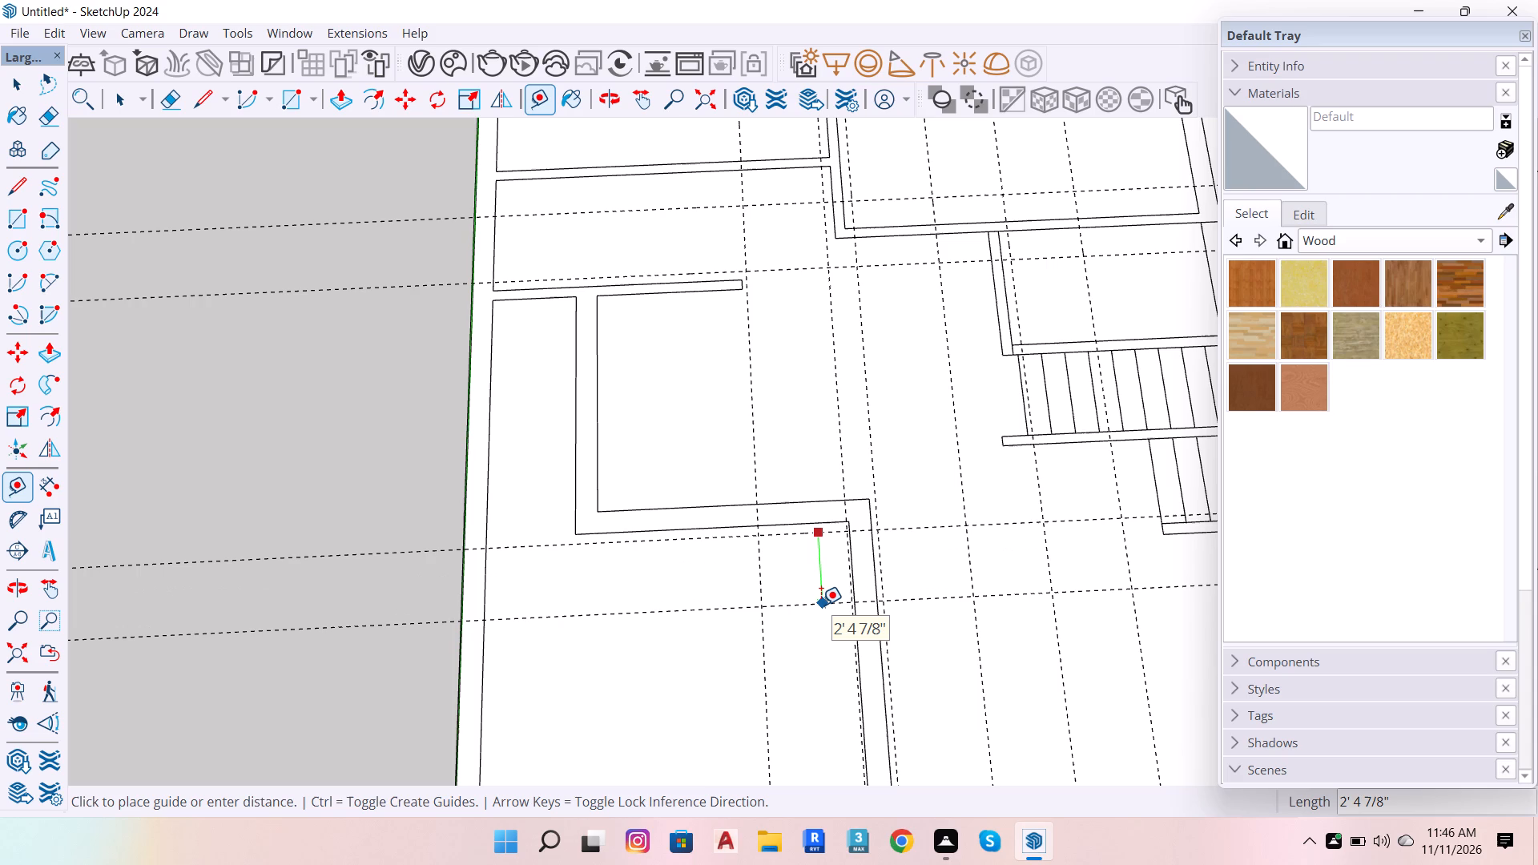
{"action": "type", "text": "3'"}
{"action": "key", "text": "Return"}
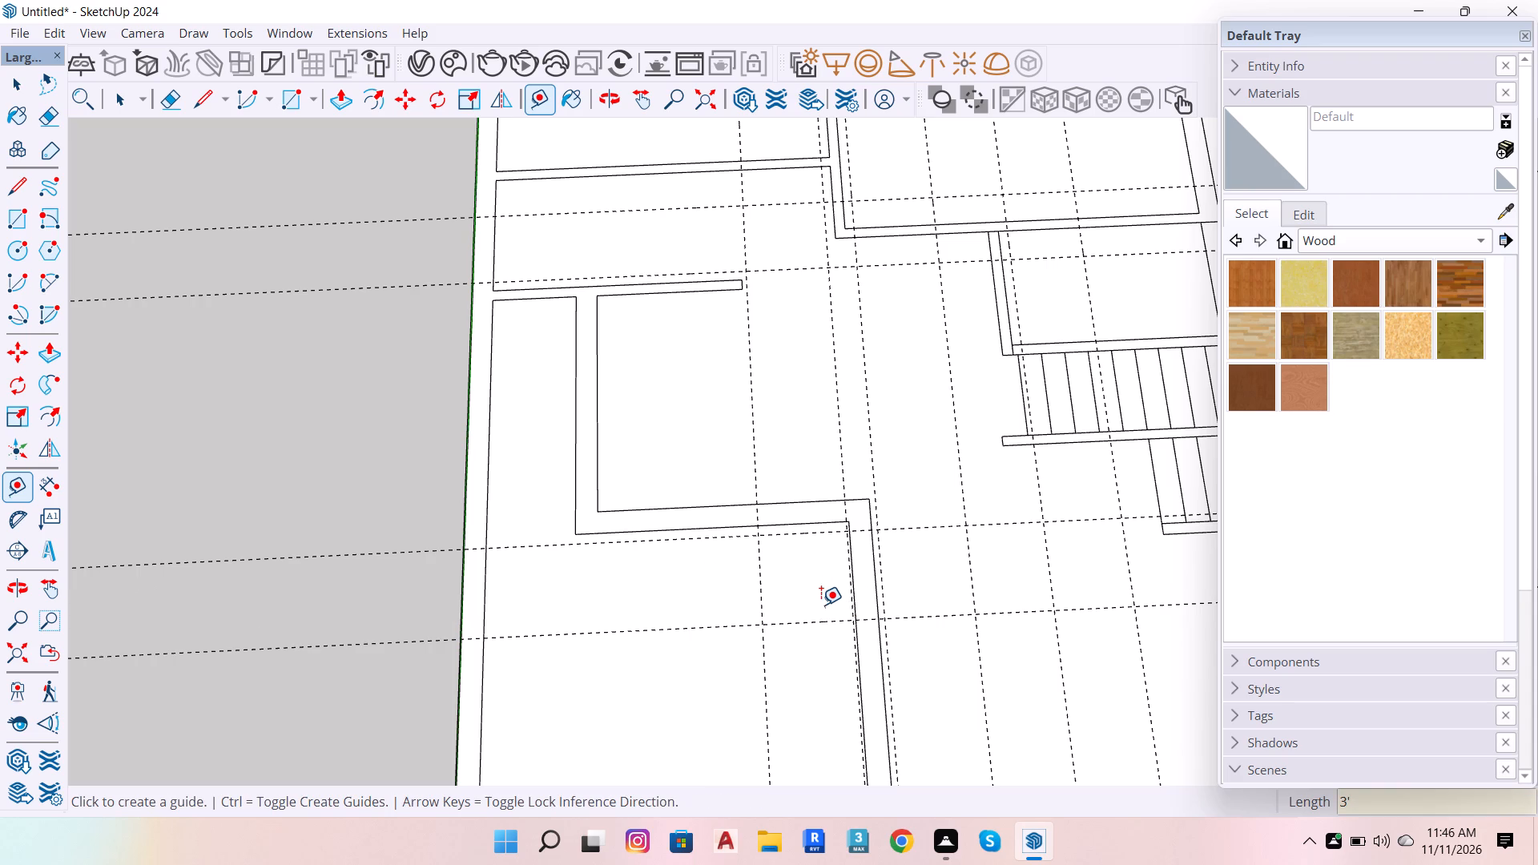
{"action": "key", "text": "space"}
Draw two 9" lines across the lower-left room's right wall at the crosswise guides 3' apart to mark its door opening.
{"action": "scroll", "coordinate": [893, 519], "scroll_direction": "up", "scroll_amount": 11}
{"action": "scroll", "coordinate": [723, 464], "scroll_direction": "down", "scroll_amount": 6}
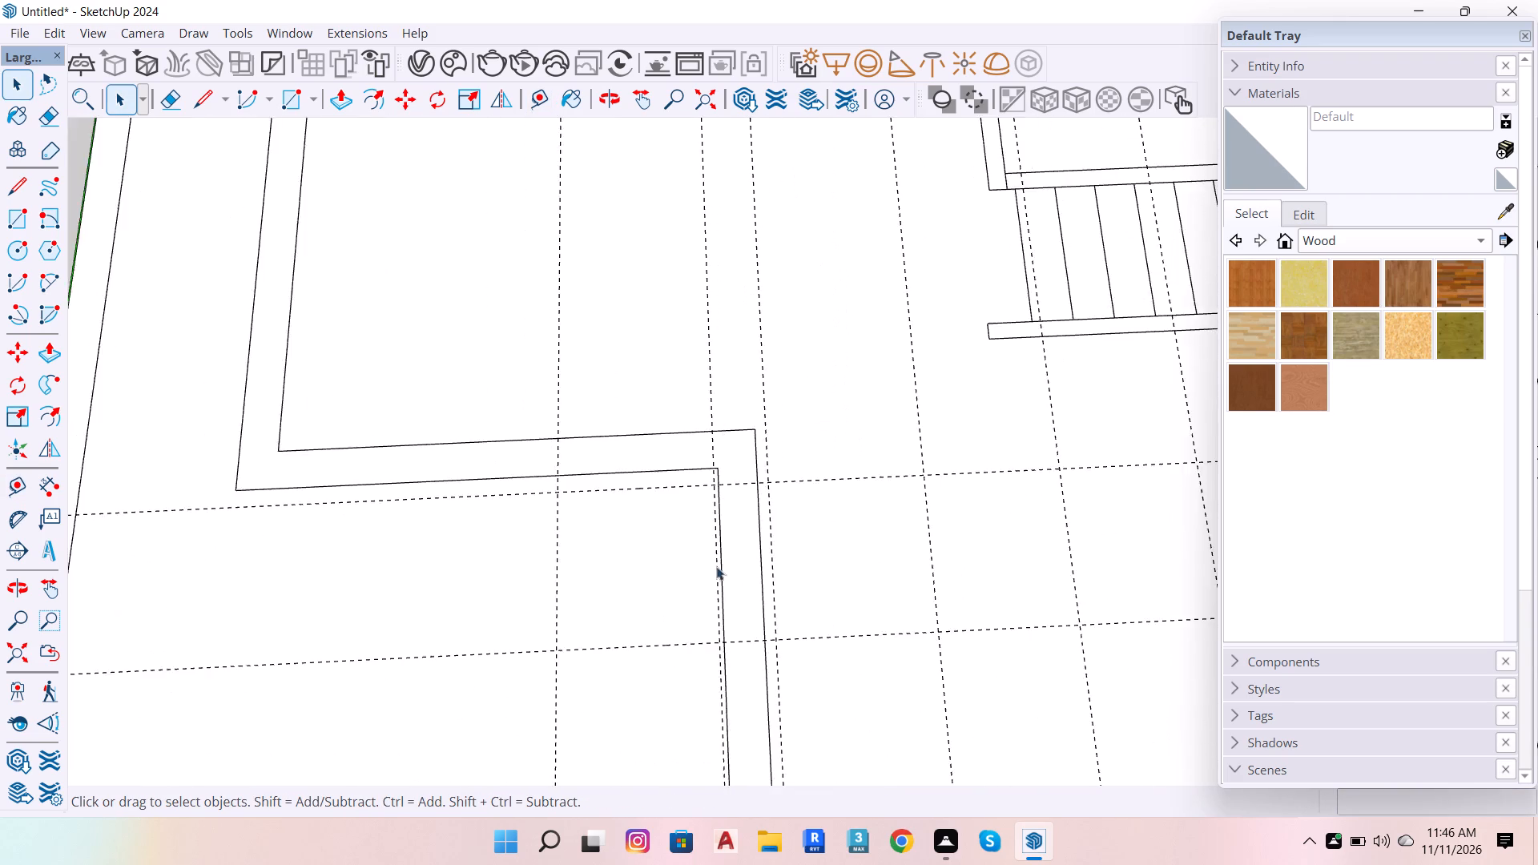
{"action": "scroll", "coordinate": [736, 585], "scroll_direction": "up", "scroll_amount": 3}
{"action": "key", "text": "l"}
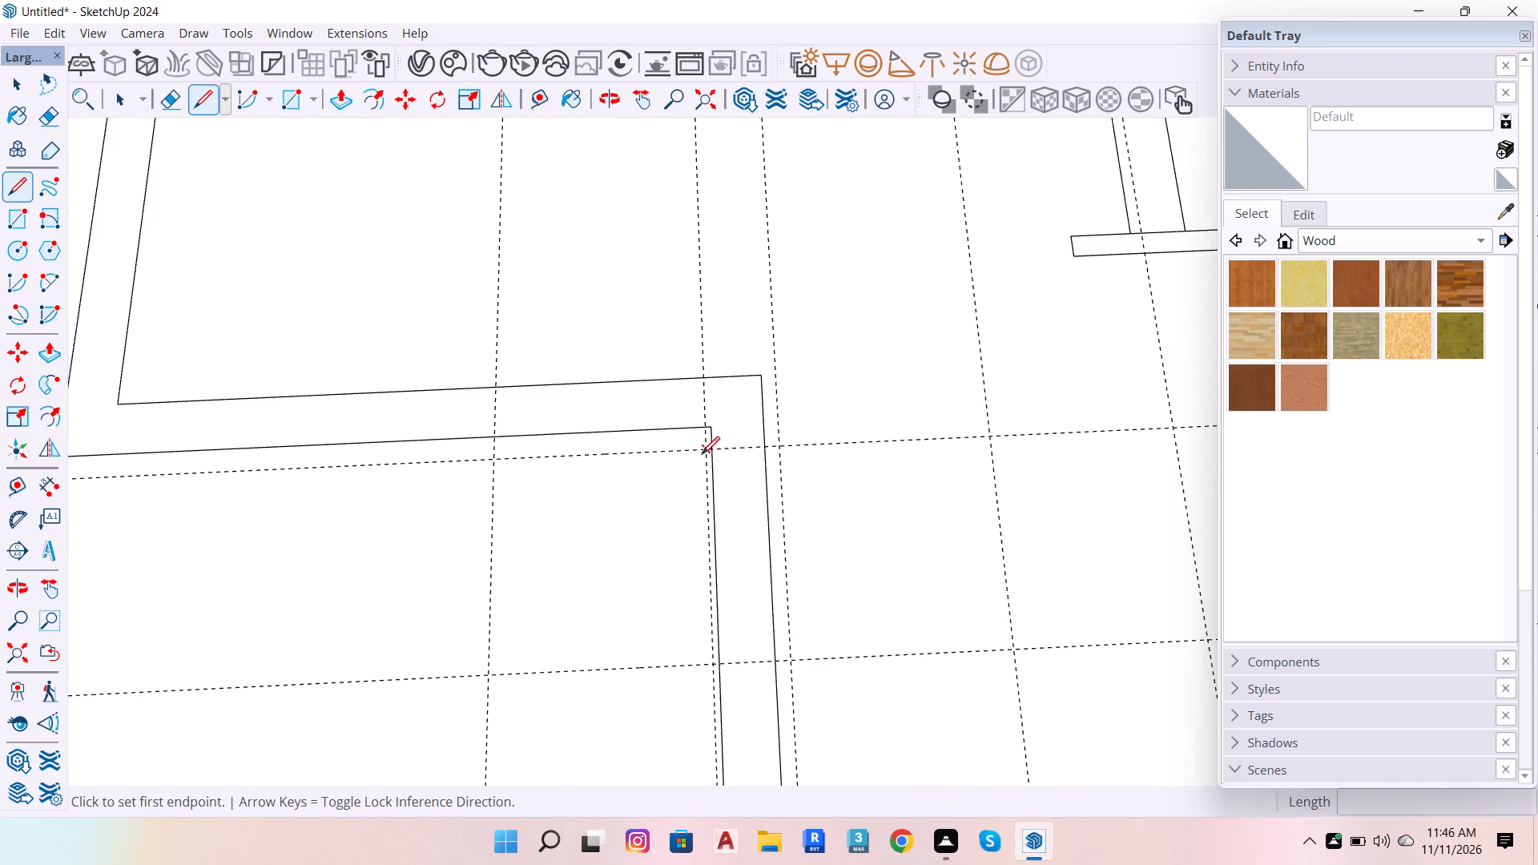
{"action": "left_click", "coordinate": [716, 452]}
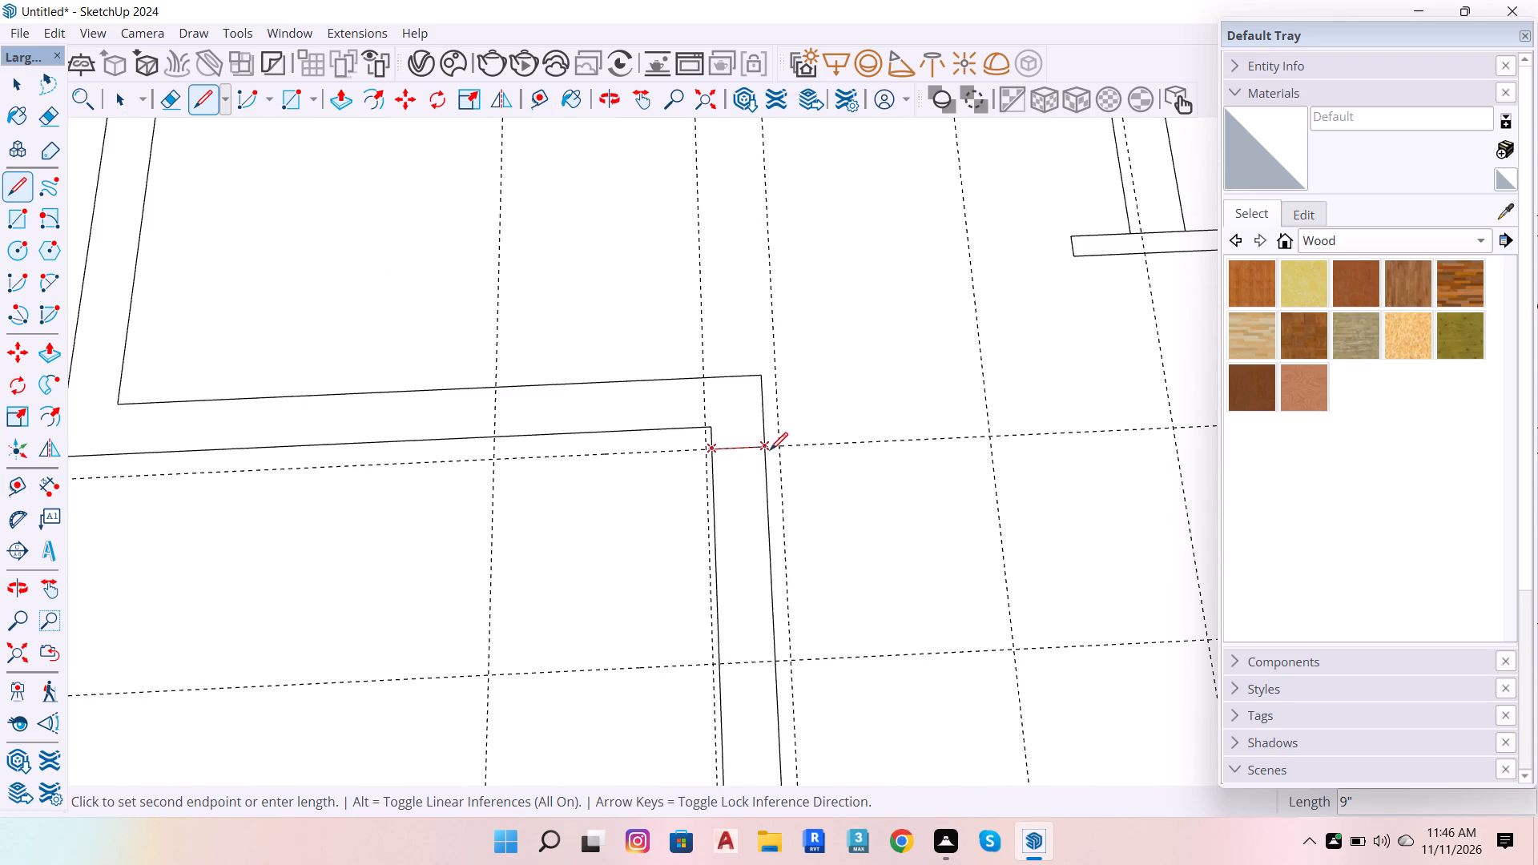
{"action": "left_click", "coordinate": [770, 450]}
{"action": "left_click", "coordinate": [725, 662]}
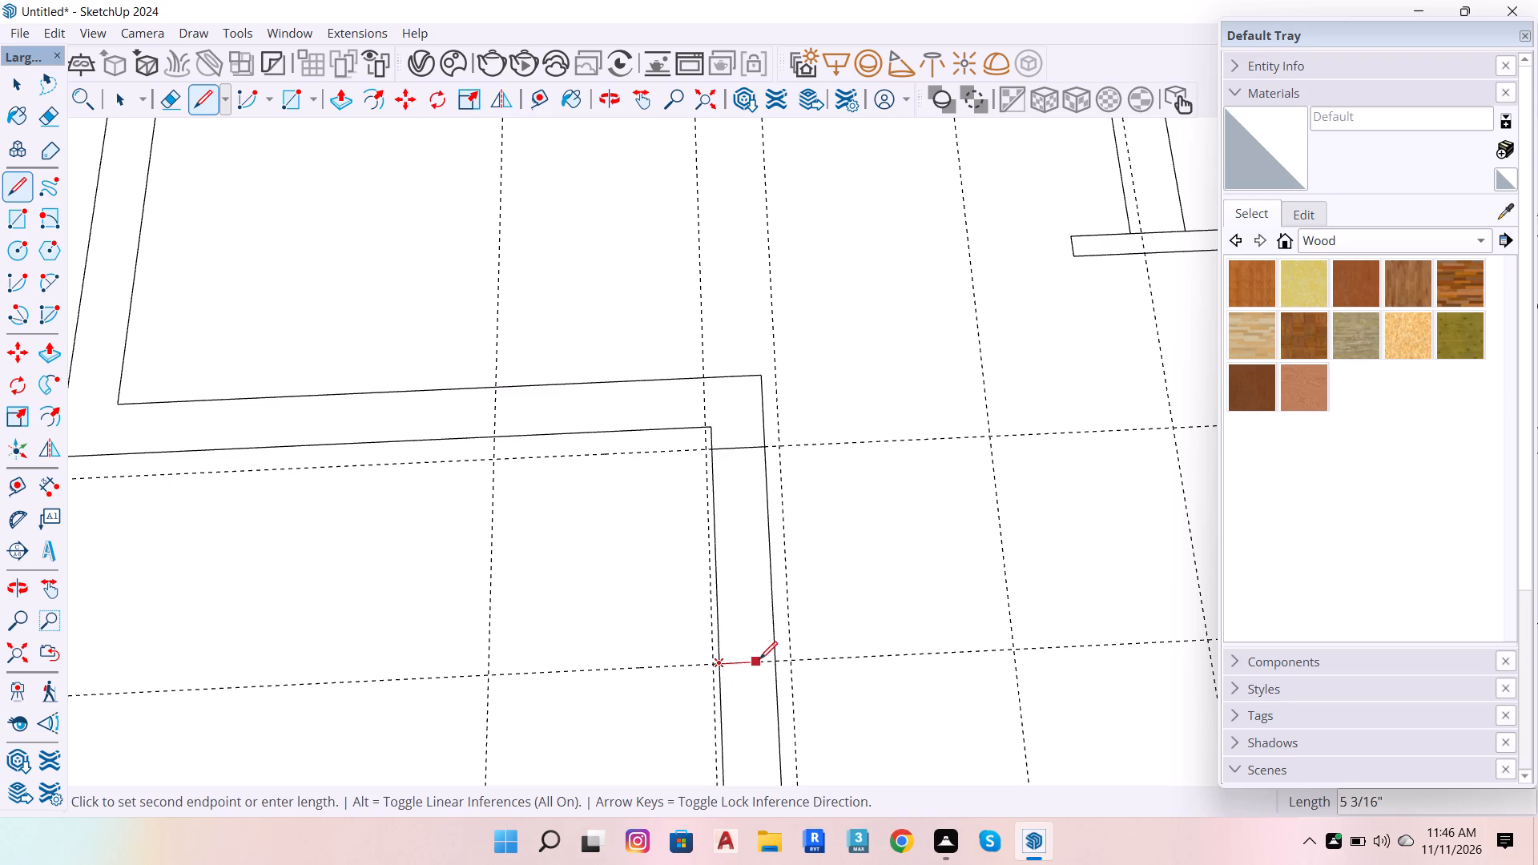
{"action": "left_click", "coordinate": [771, 660]}
Draw two 4 1/2" lines across the upper-right room's lower wall at its two door guides nearest the left corner.
{"action": "scroll", "coordinate": [693, 753], "scroll_direction": "down", "scroll_amount": 12}
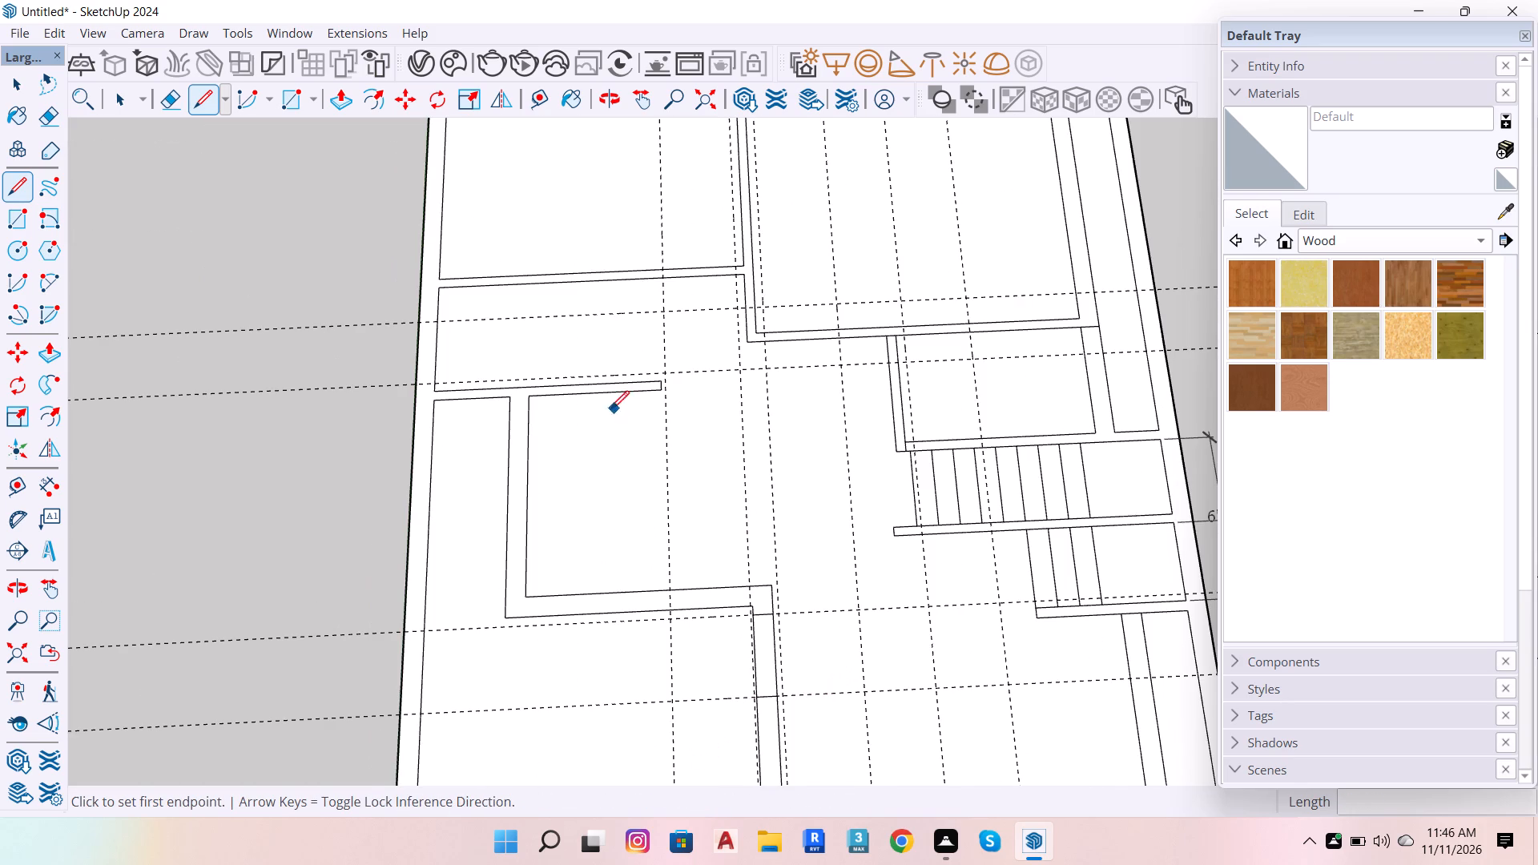
{"action": "scroll", "coordinate": [755, 336], "scroll_direction": "up", "scroll_amount": 1}
{"action": "scroll", "coordinate": [754, 469], "scroll_direction": "down", "scroll_amount": 3}
{"action": "scroll", "coordinate": [845, 356], "scroll_direction": "up", "scroll_amount": 5}
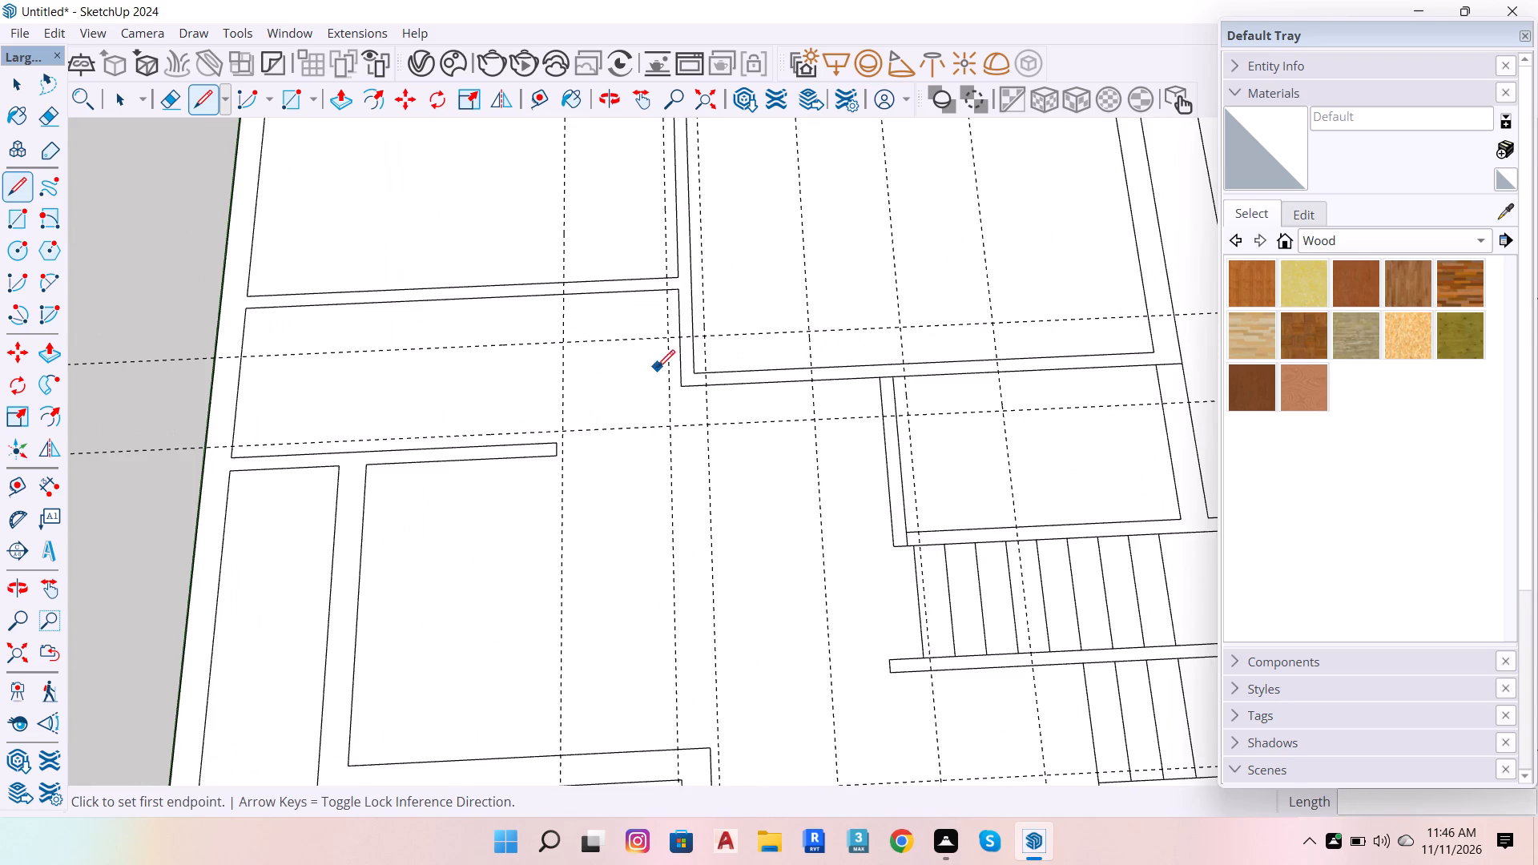
{"action": "scroll", "coordinate": [710, 373], "scroll_direction": "up", "scroll_amount": 6}
{"action": "left_click", "coordinate": [710, 373]}
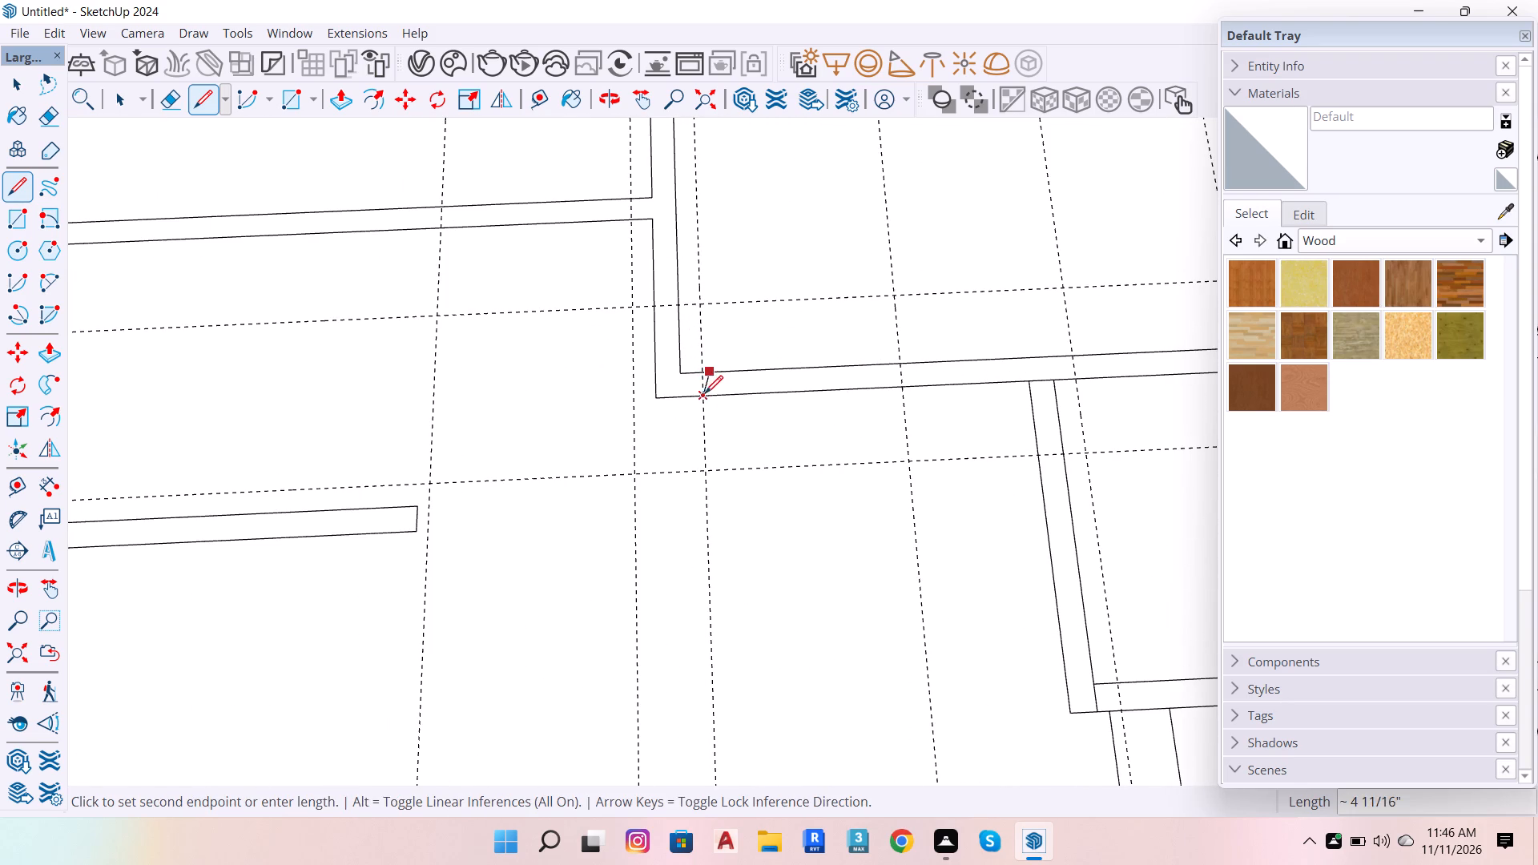
{"action": "key", "text": "space"}
{"action": "type", "text": "L"}
{"action": "left_click", "coordinate": [699, 368]}
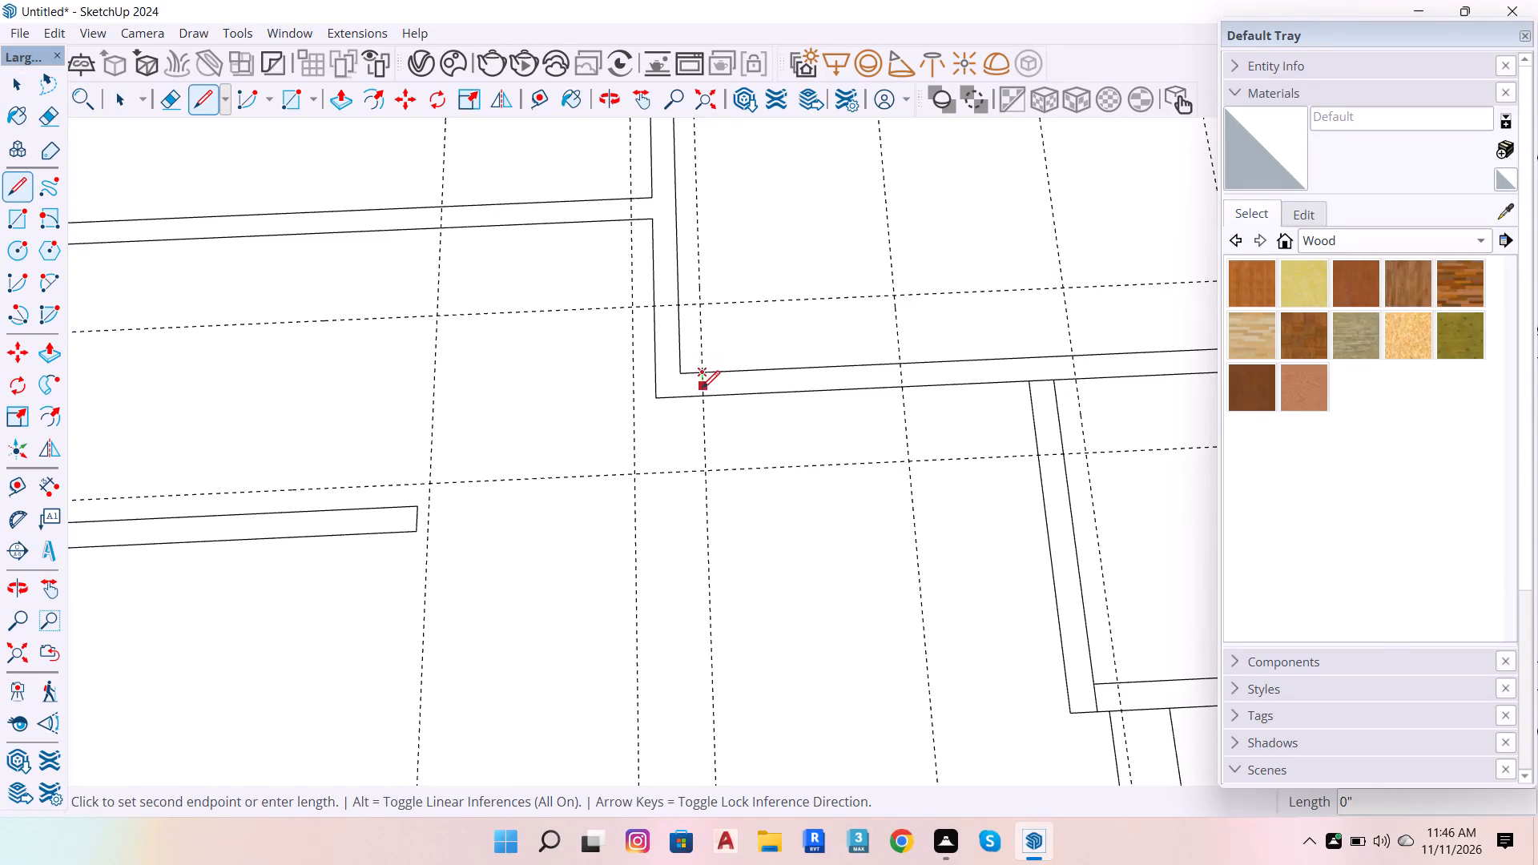
{"action": "left_click", "coordinate": [703, 397]}
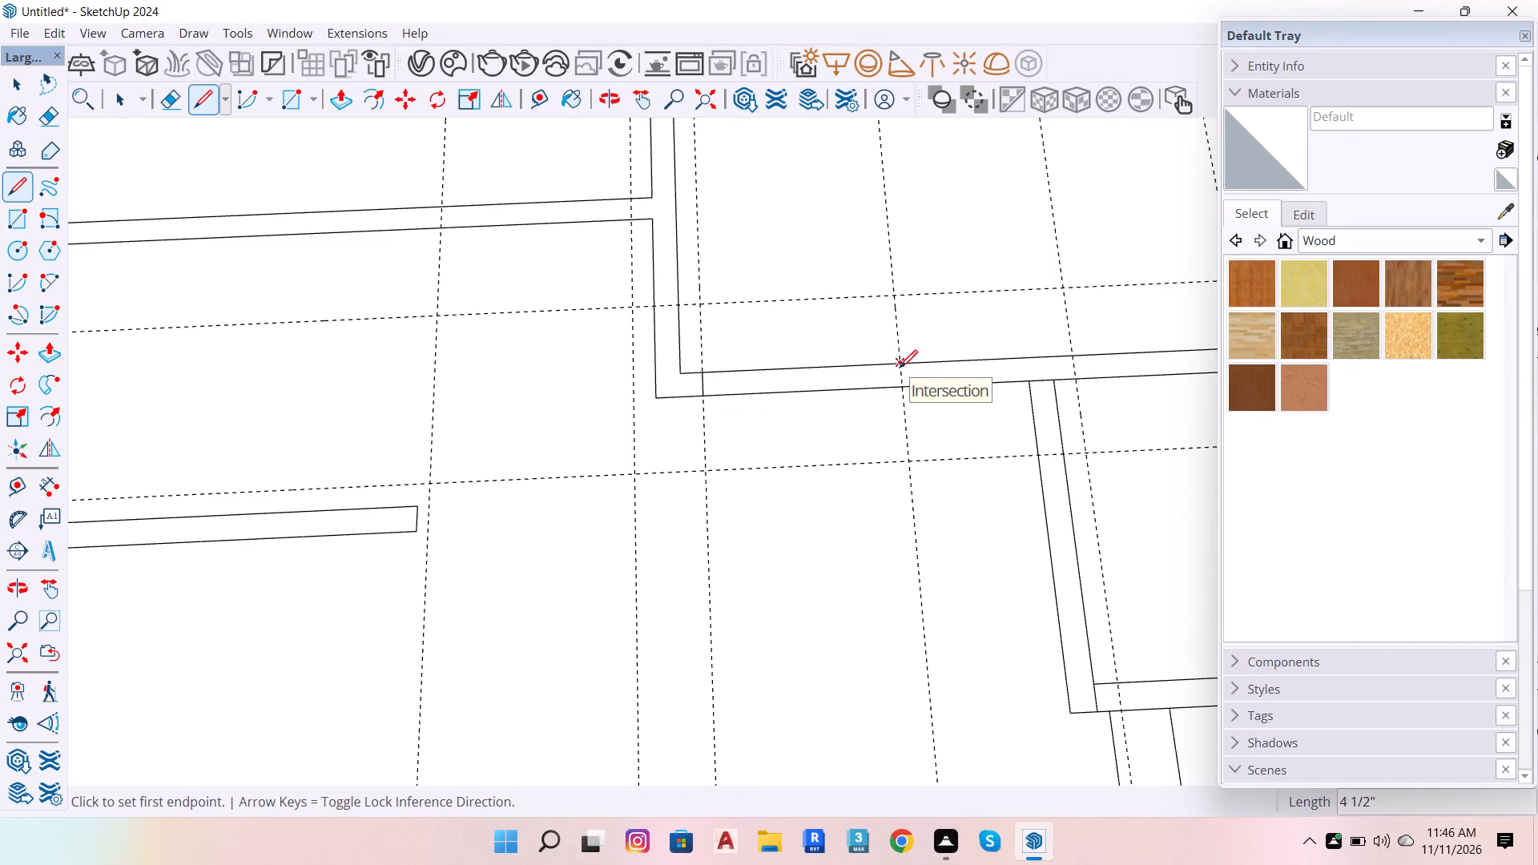
{"action": "left_click", "coordinate": [900, 368]}
{"action": "left_click", "coordinate": [899, 388]}
Draw two 4 1/2" lines across the wall above the small room beside the staircase, at its two door guides.
{"action": "scroll", "coordinate": [655, 443], "scroll_direction": "down", "scroll_amount": 6}
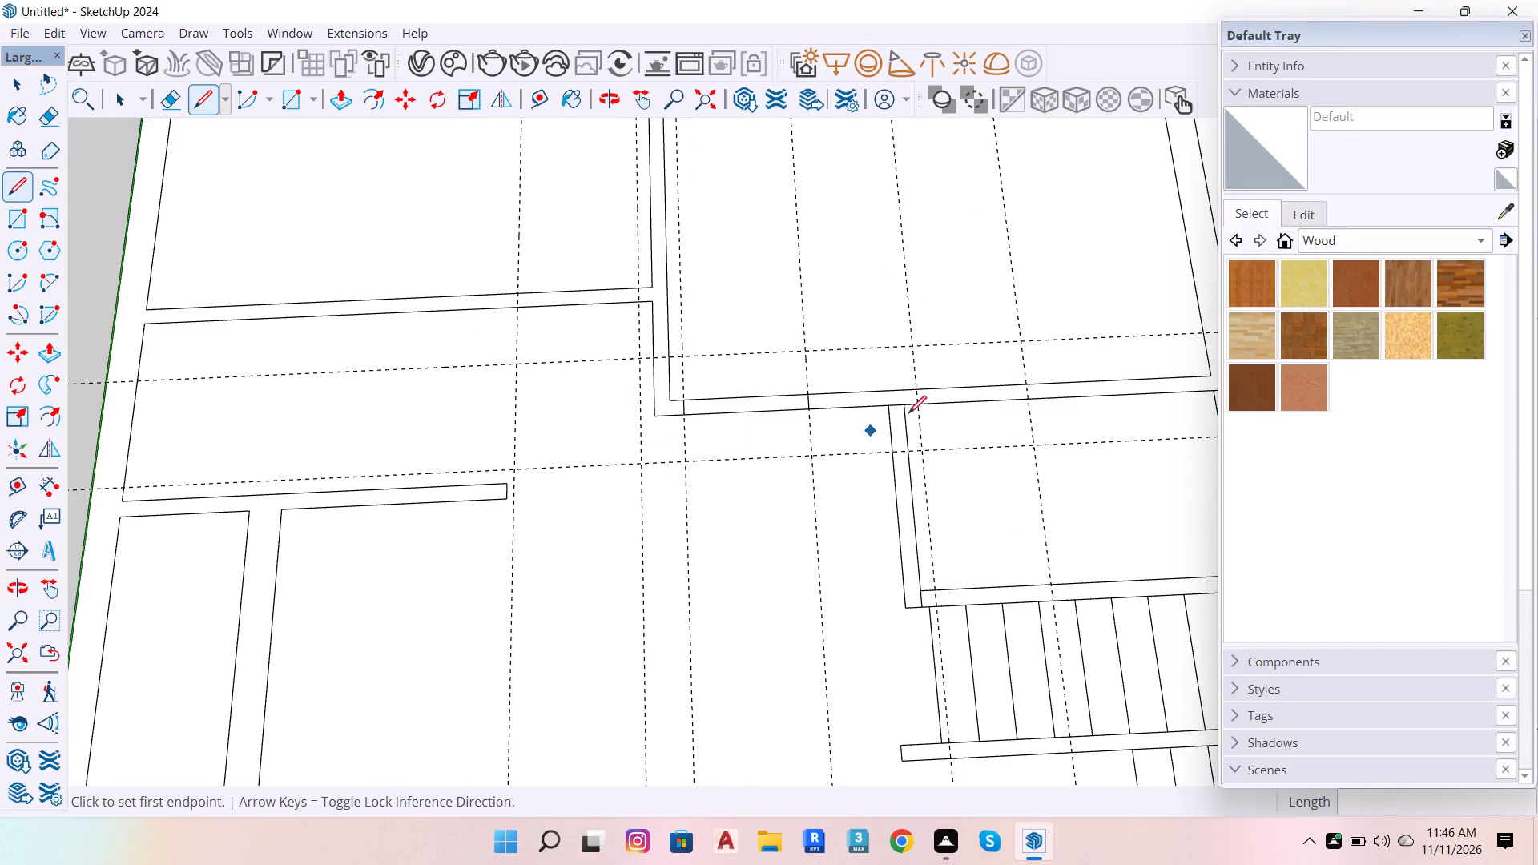
{"action": "scroll", "coordinate": [947, 376], "scroll_direction": "up", "scroll_amount": 6}
{"action": "left_click", "coordinate": [888, 402]}
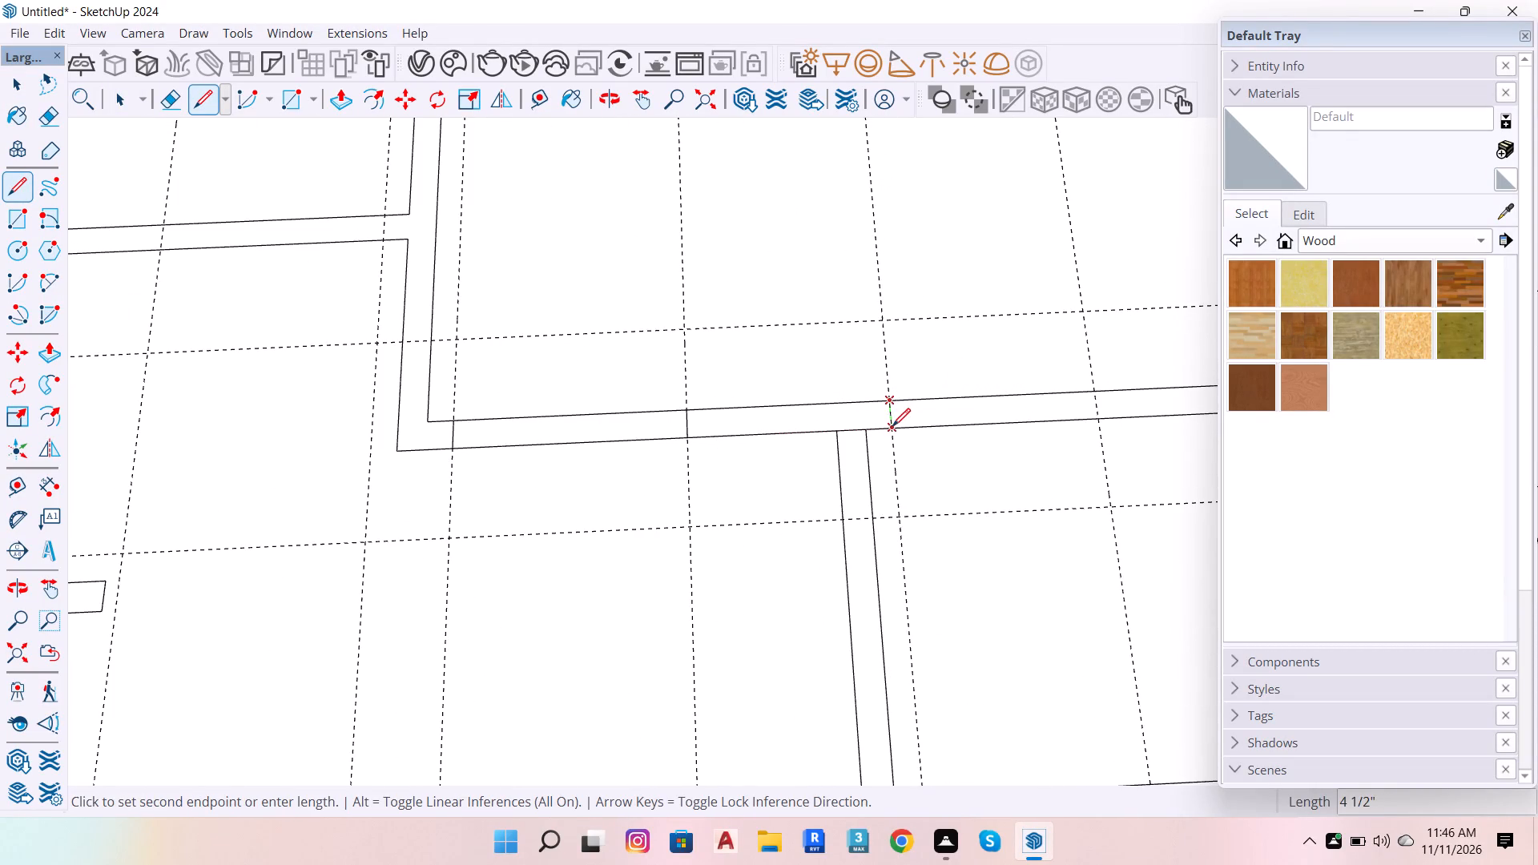
{"action": "left_click", "coordinate": [892, 426]}
{"action": "left_click", "coordinate": [1098, 390]}
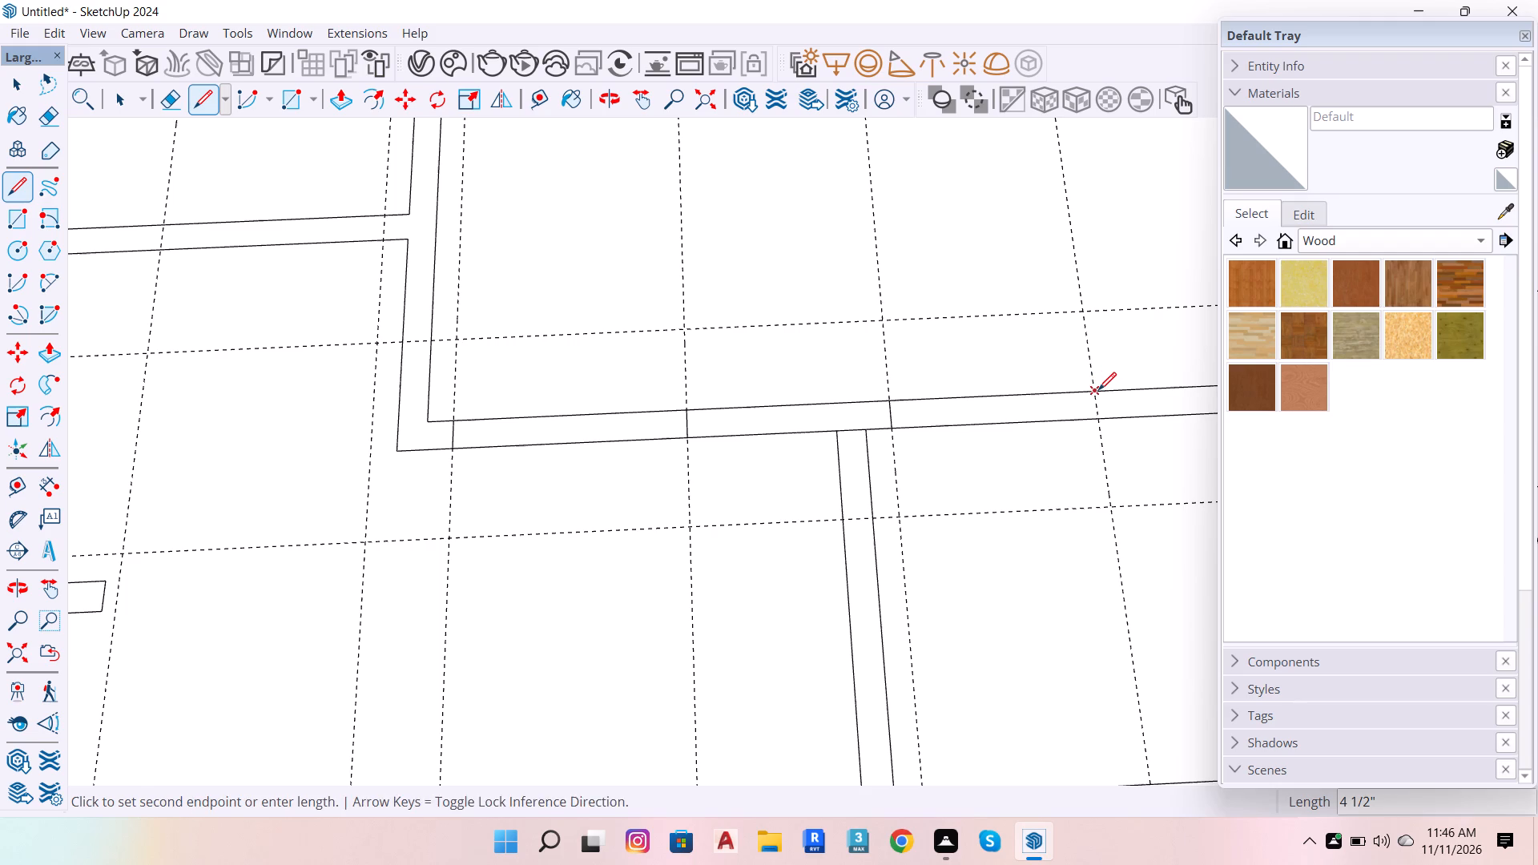
{"action": "left_click", "coordinate": [1100, 416]}
Draw two 4 1/2" lines across the upper-left room's lower wall at the lengthwise guides to mark its door opening.
{"action": "scroll", "coordinate": [1109, 455], "scroll_direction": "down", "scroll_amount": 14}
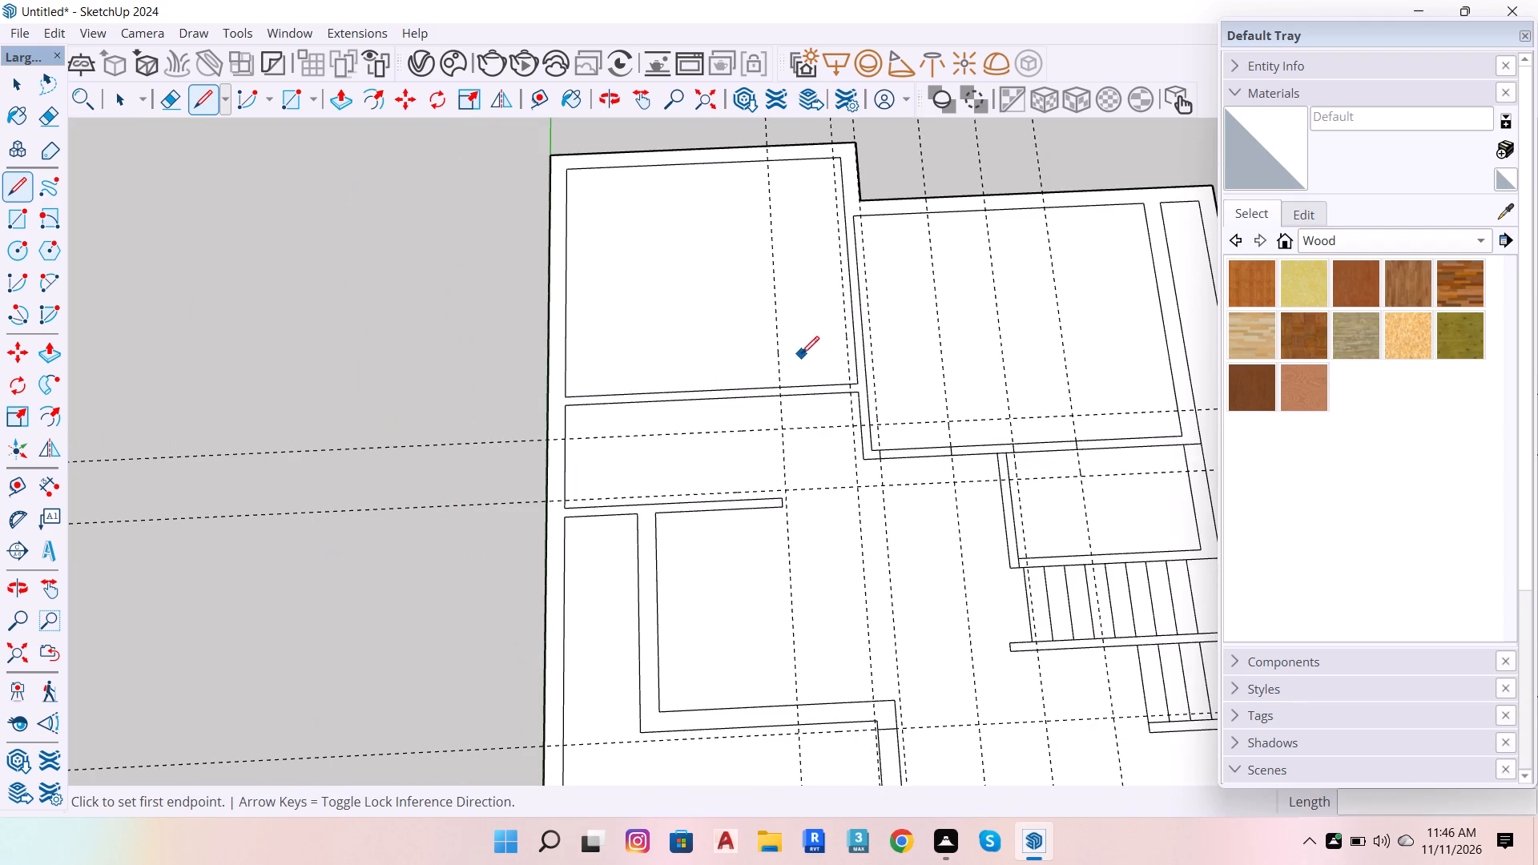
{"action": "scroll", "coordinate": [829, 311], "scroll_direction": "up", "scroll_amount": 6}
{"action": "scroll", "coordinate": [864, 413], "scroll_direction": "up", "scroll_amount": 6}
{"action": "left_click", "coordinate": [869, 427]}
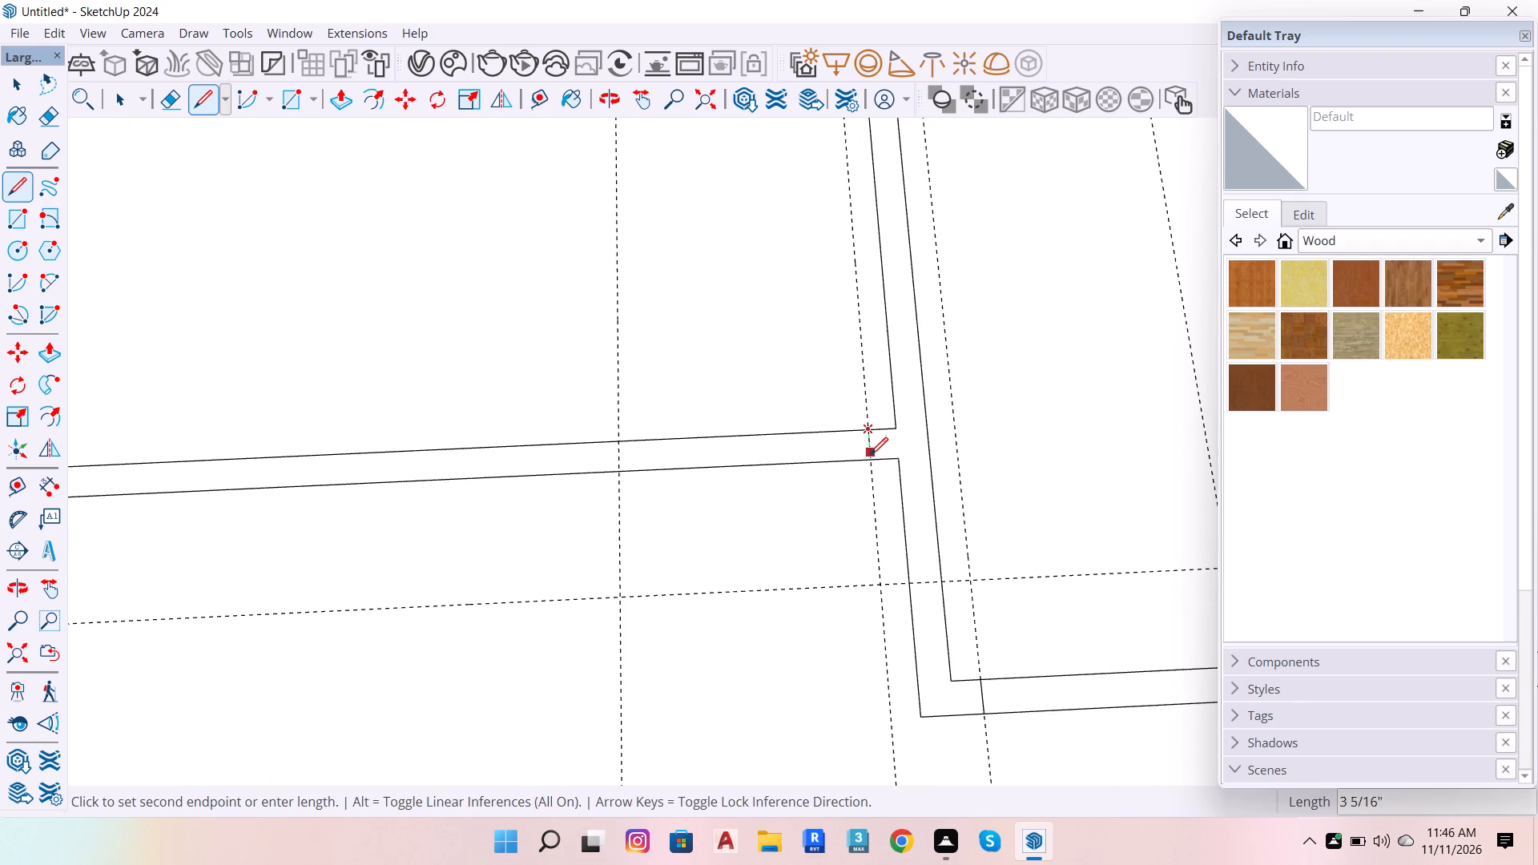
{"action": "left_click", "coordinate": [870, 458]}
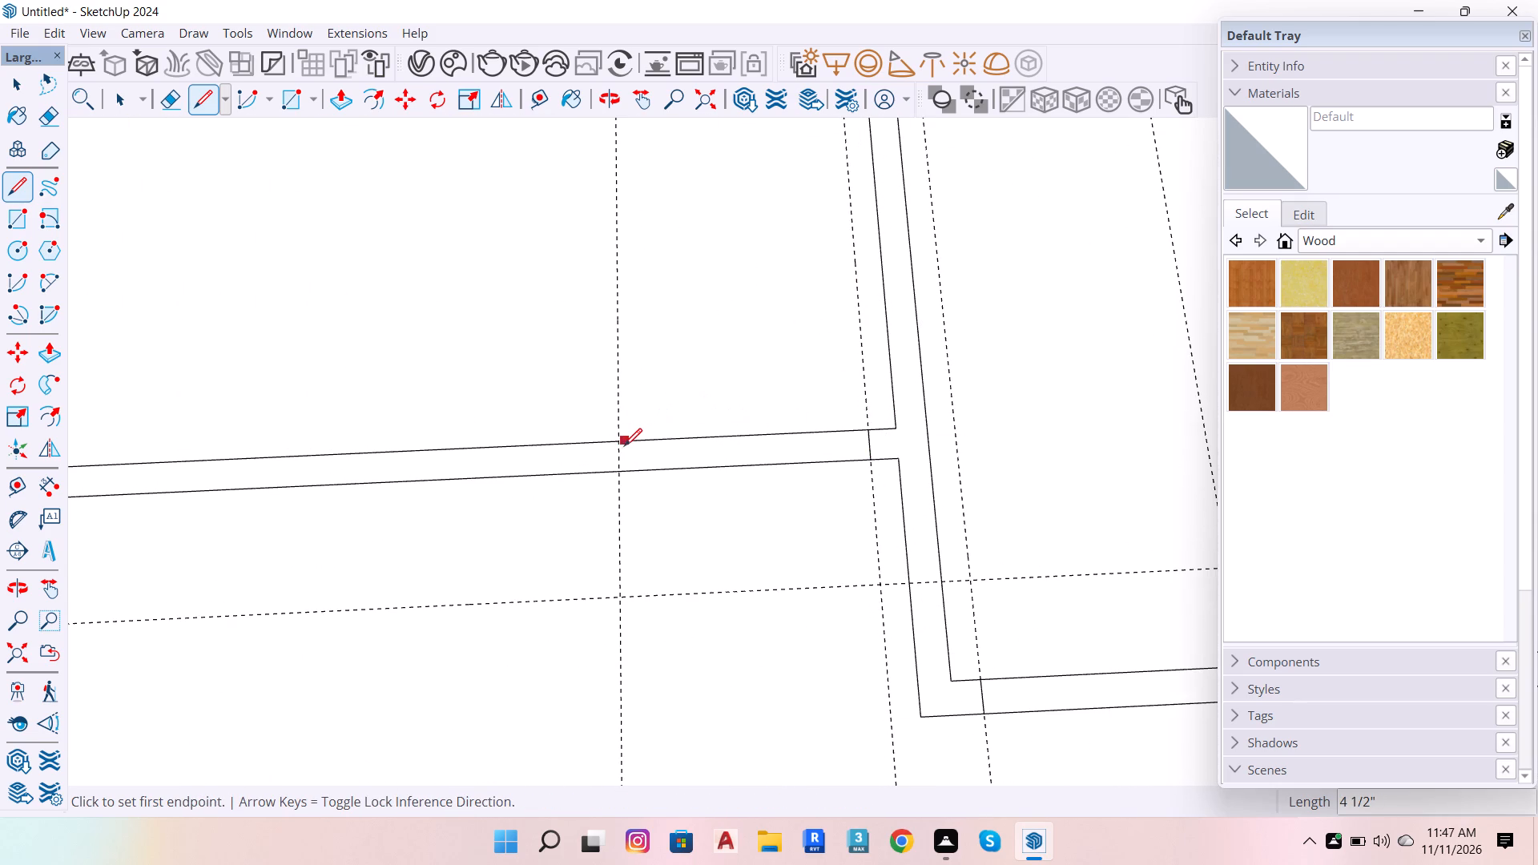
{"action": "left_click", "coordinate": [622, 446]}
{"action": "left_click", "coordinate": [615, 469]}
Draw a 4'6" line from the short partition's end corner to the near face of the upper-left room's lower wall.
{"action": "scroll", "coordinate": [665, 368], "scroll_direction": "down", "scroll_amount": 4}
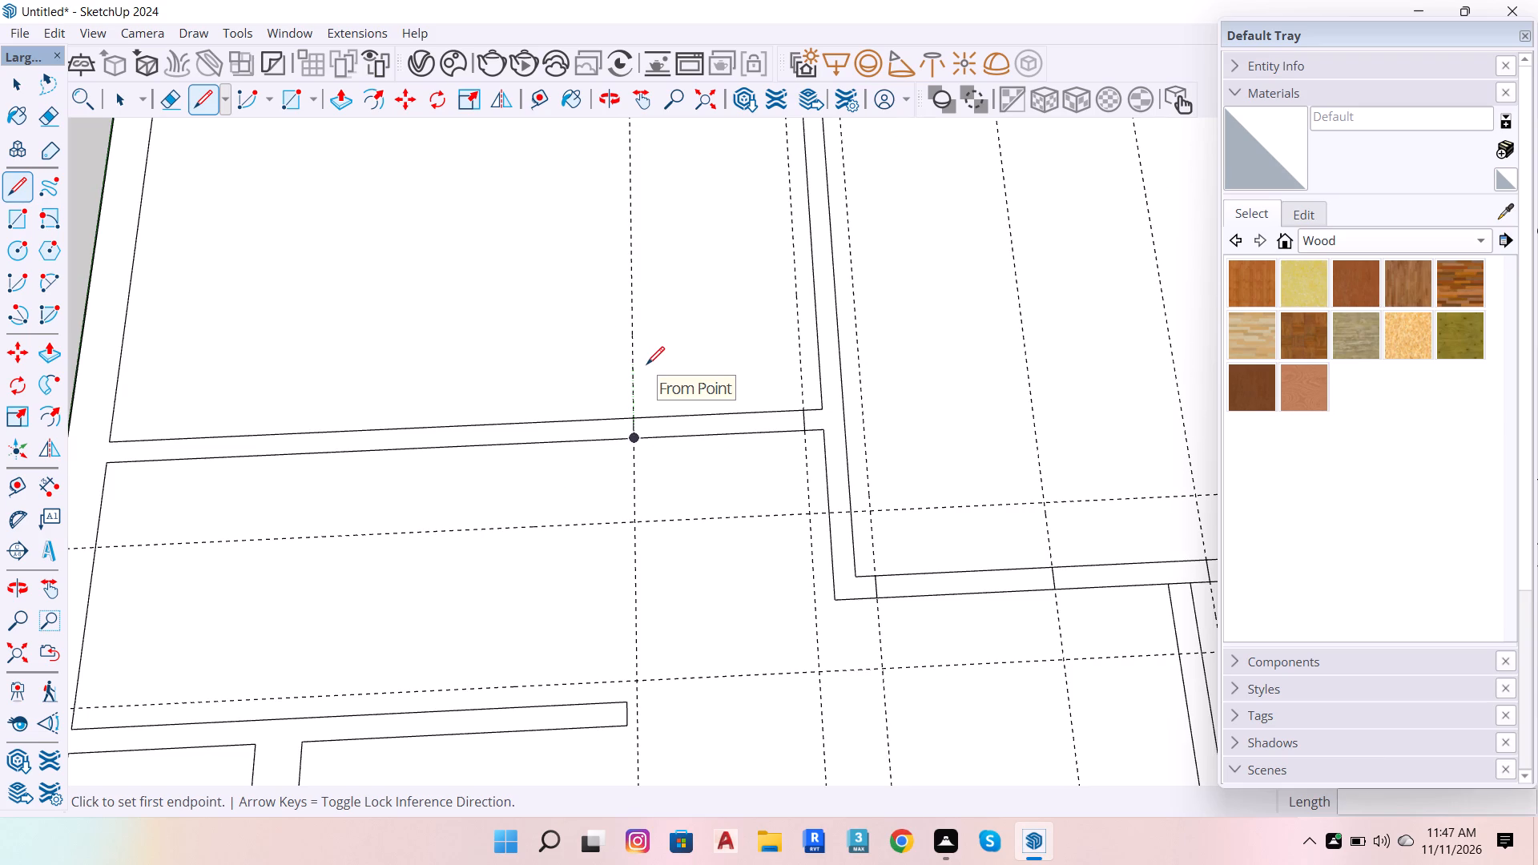
{"action": "key", "text": "space"}
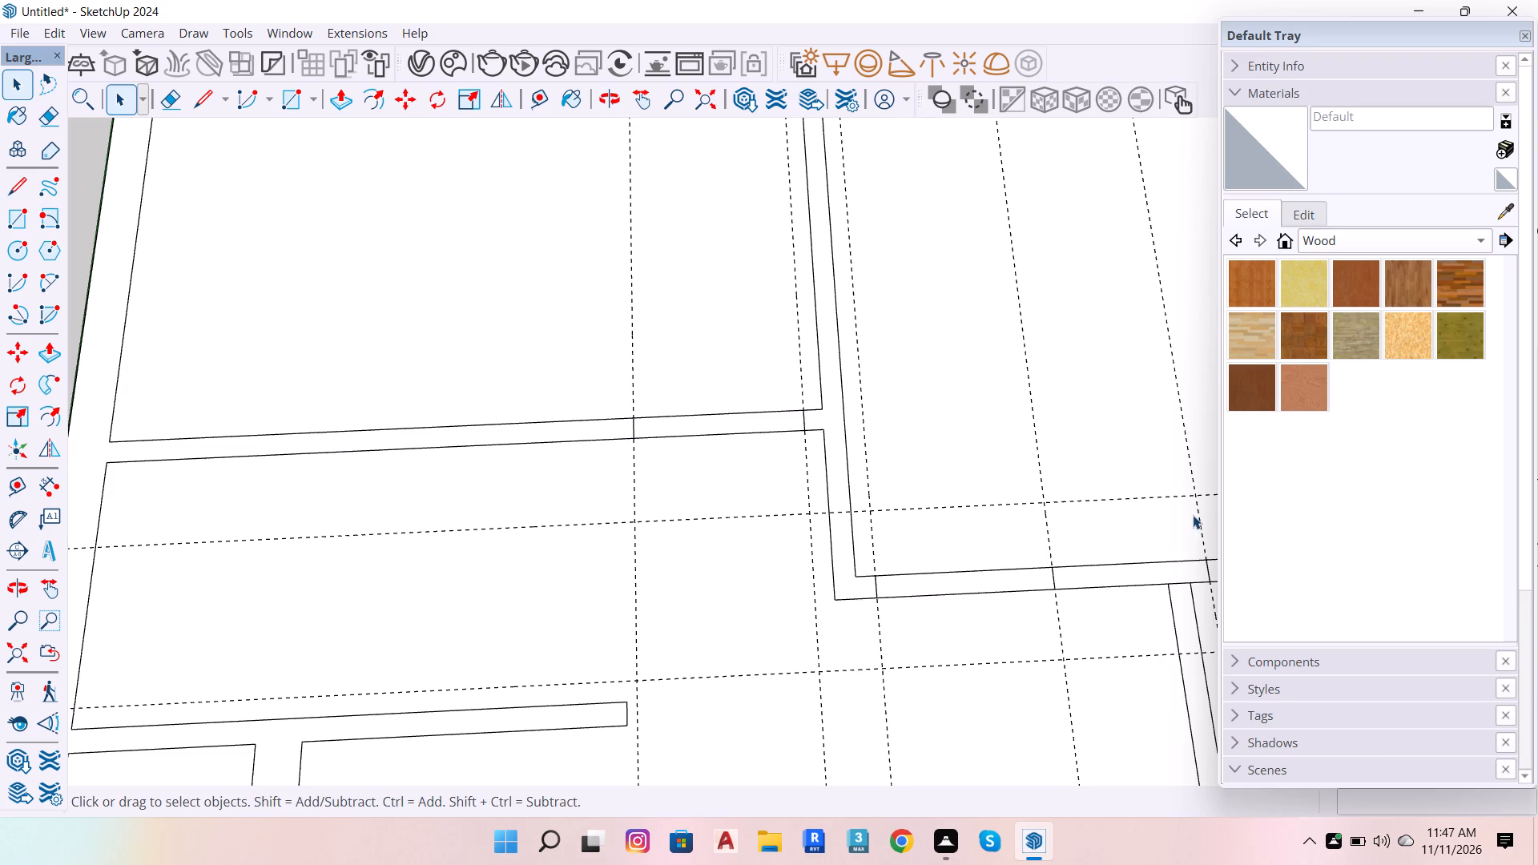
{"action": "key", "text": "l"}
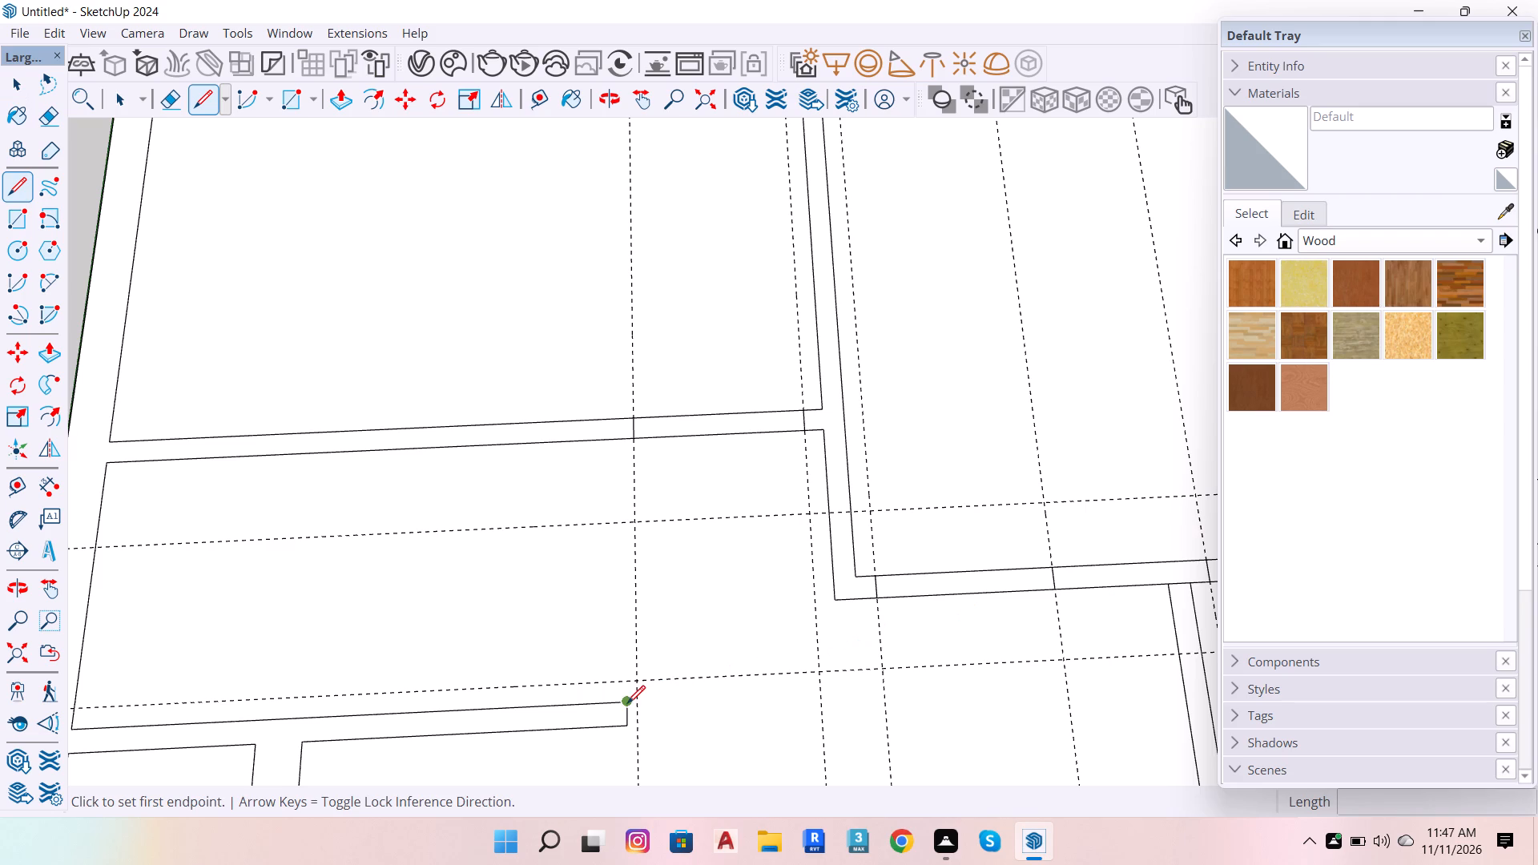
{"action": "left_click", "coordinate": [627, 703]}
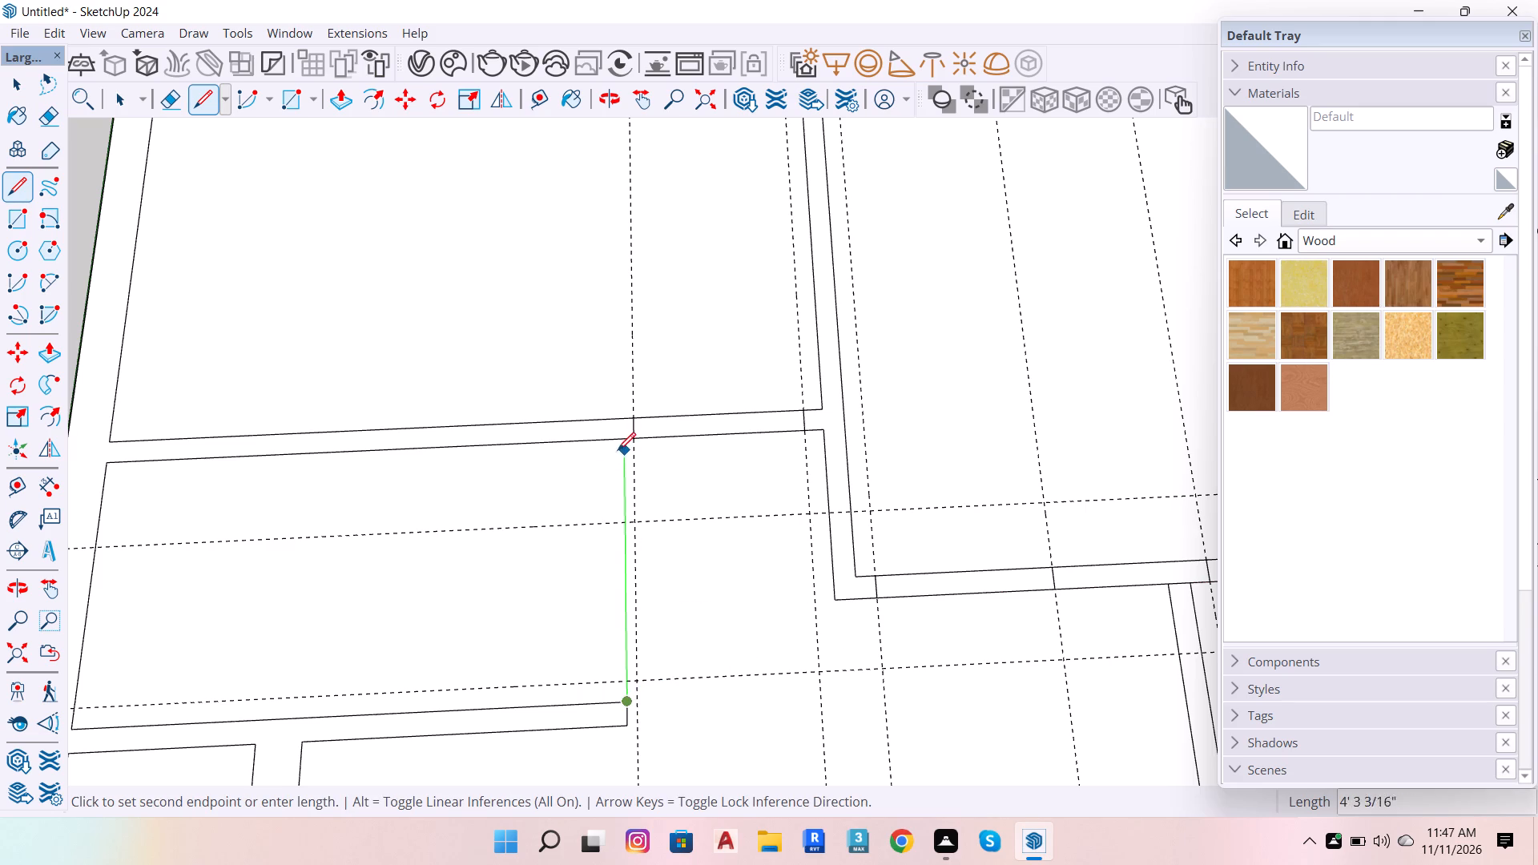
{"action": "scroll", "coordinate": [622, 445], "scroll_direction": "up", "scroll_amount": 4}
{"action": "left_click", "coordinate": [622, 436]}
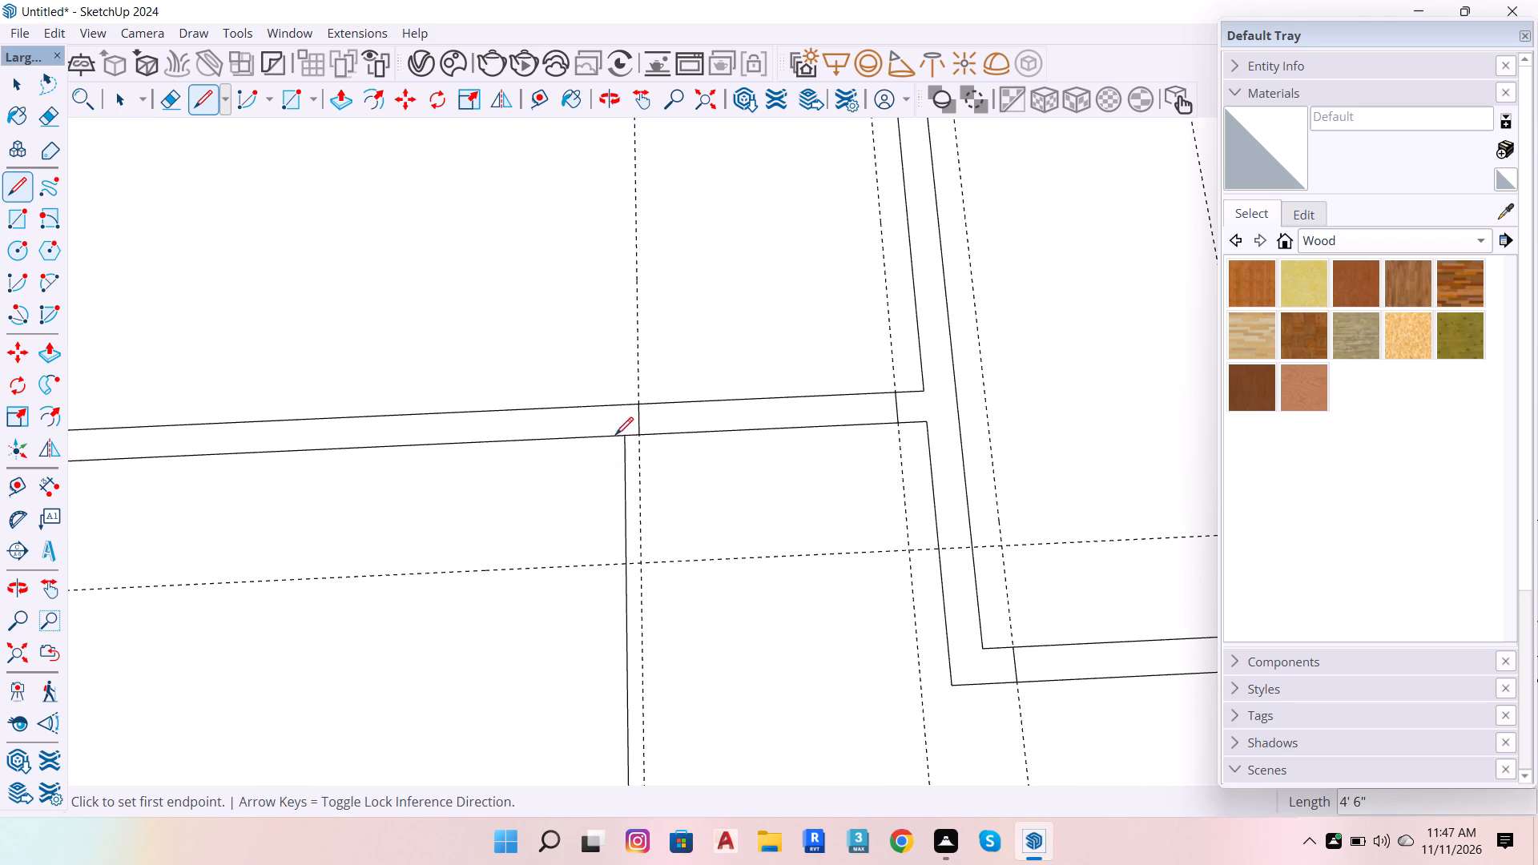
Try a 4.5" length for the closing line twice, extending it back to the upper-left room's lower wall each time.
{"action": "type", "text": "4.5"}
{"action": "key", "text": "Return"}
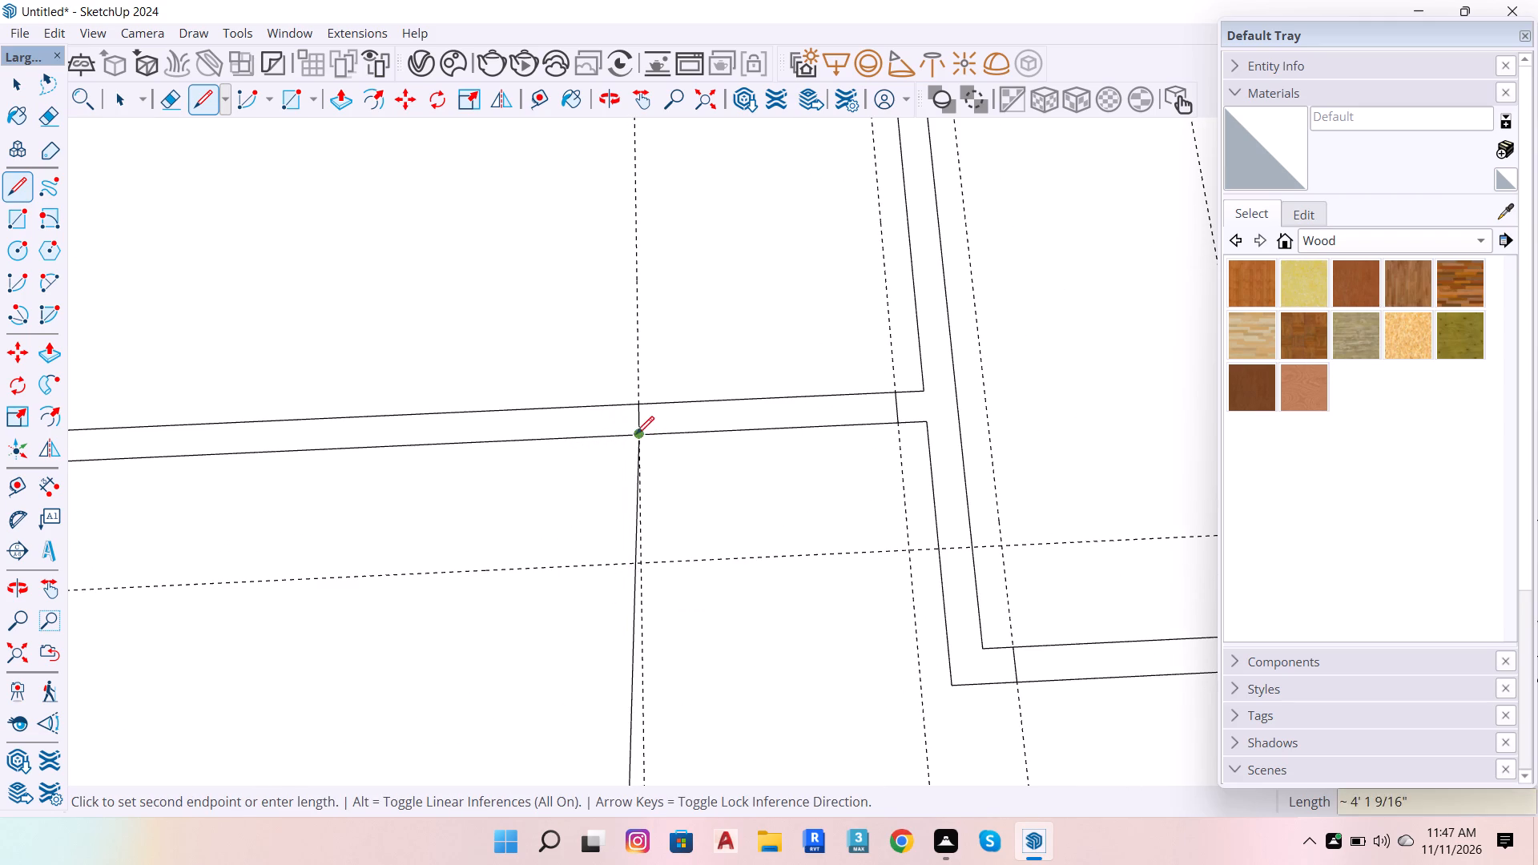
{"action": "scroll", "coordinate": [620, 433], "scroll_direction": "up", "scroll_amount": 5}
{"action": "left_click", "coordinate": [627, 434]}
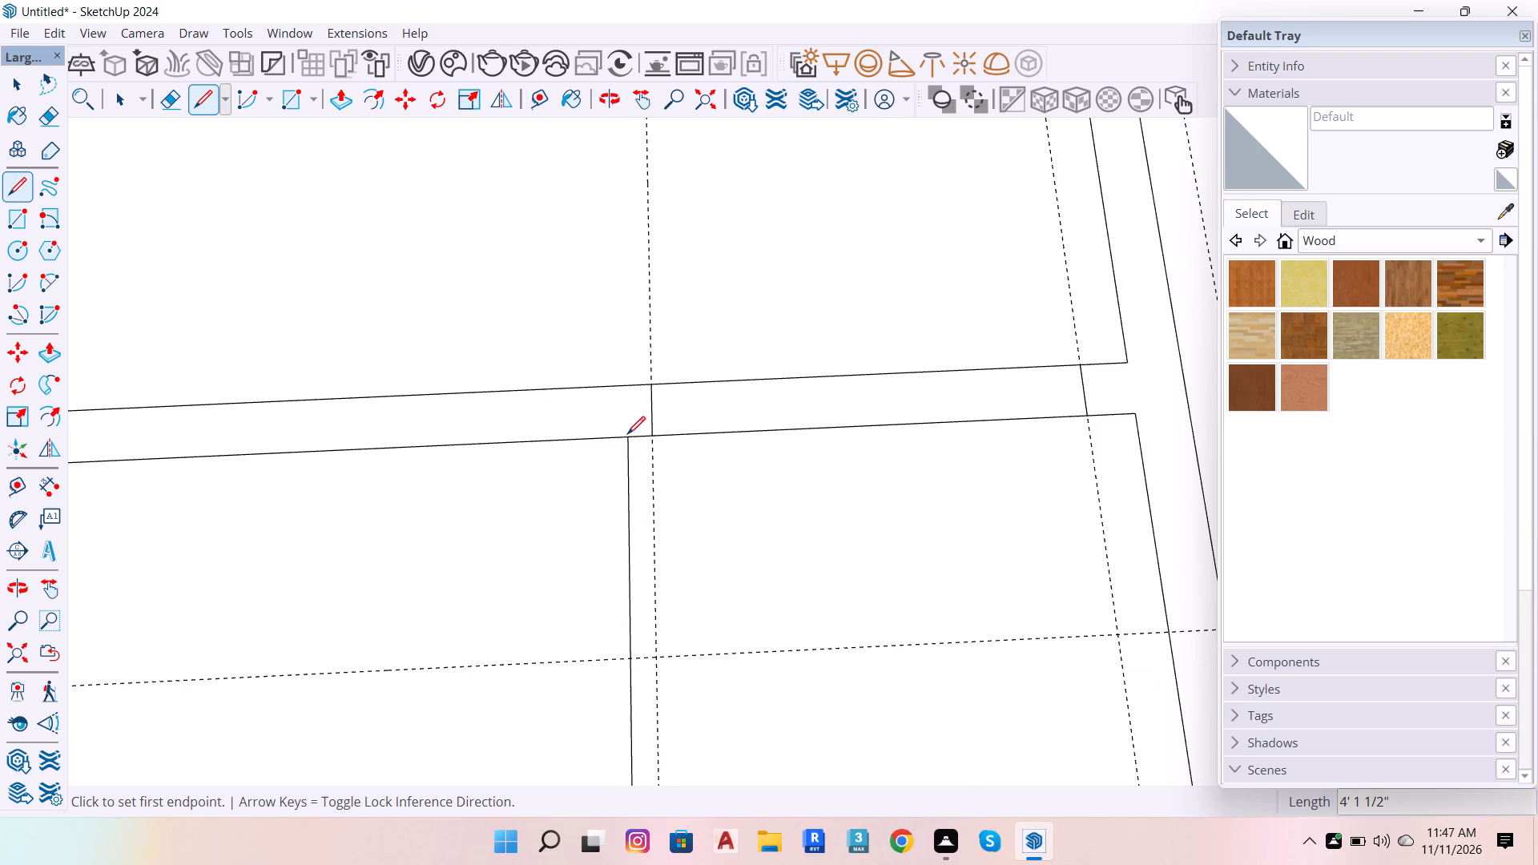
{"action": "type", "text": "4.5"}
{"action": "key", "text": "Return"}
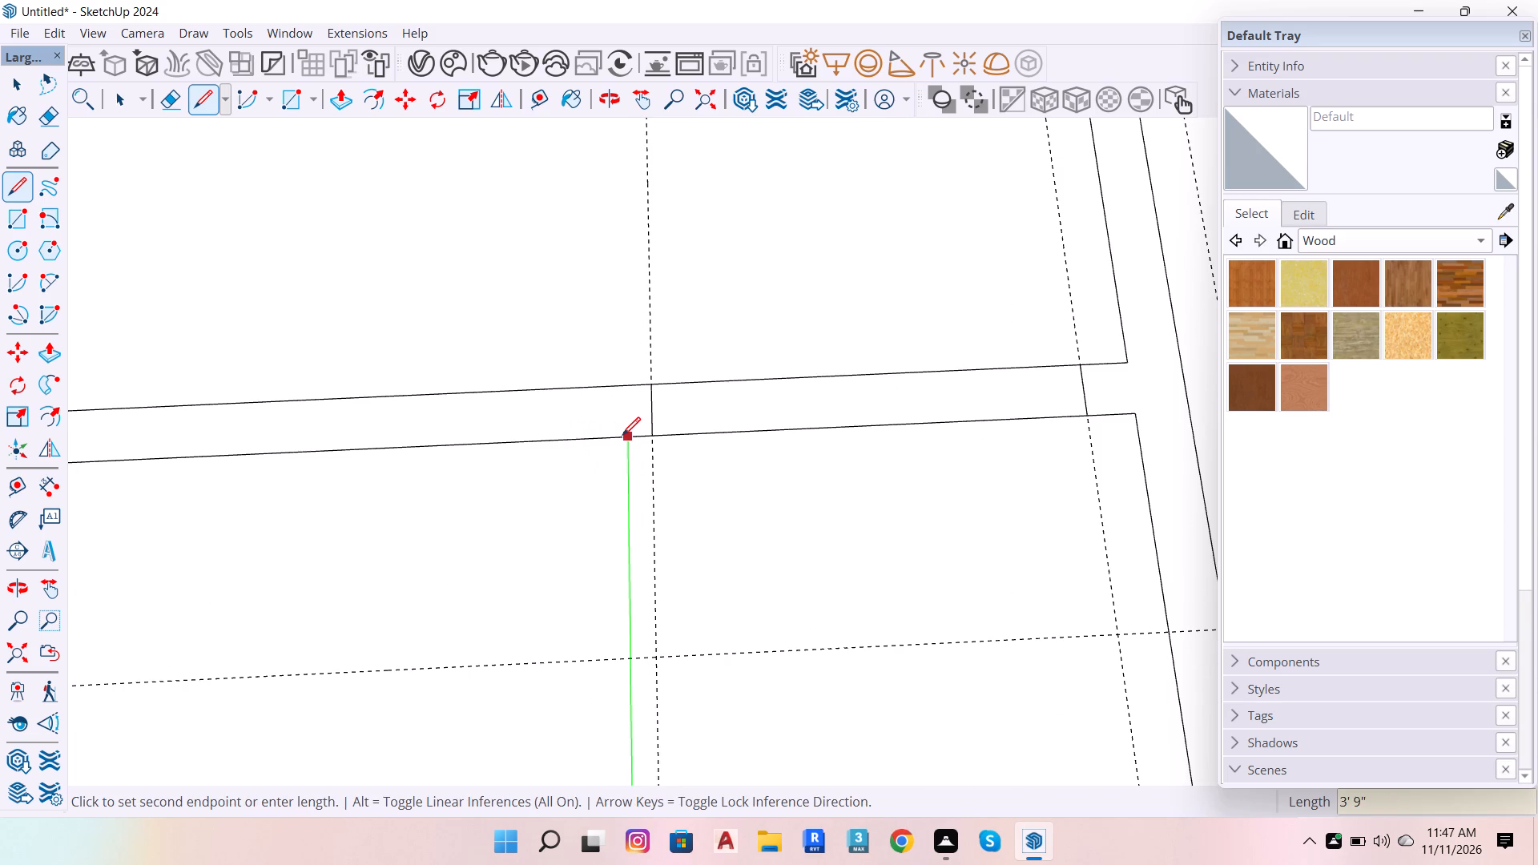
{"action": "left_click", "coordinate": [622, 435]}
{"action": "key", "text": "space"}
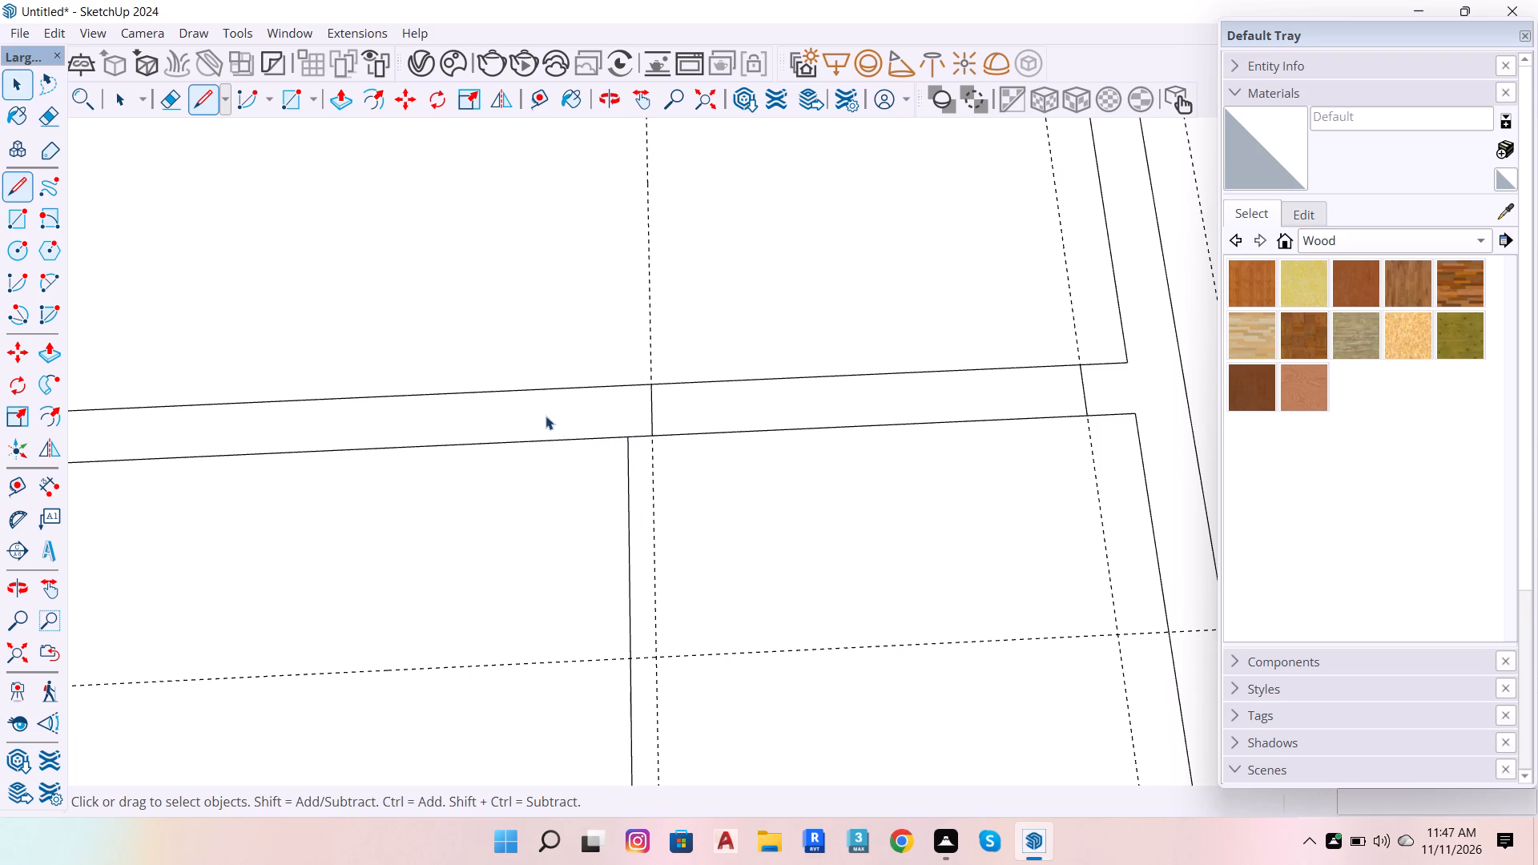
Place a lengthwise guide 4.5" from the closing line, toward the outer left wall.
{"action": "key", "text": "t"}
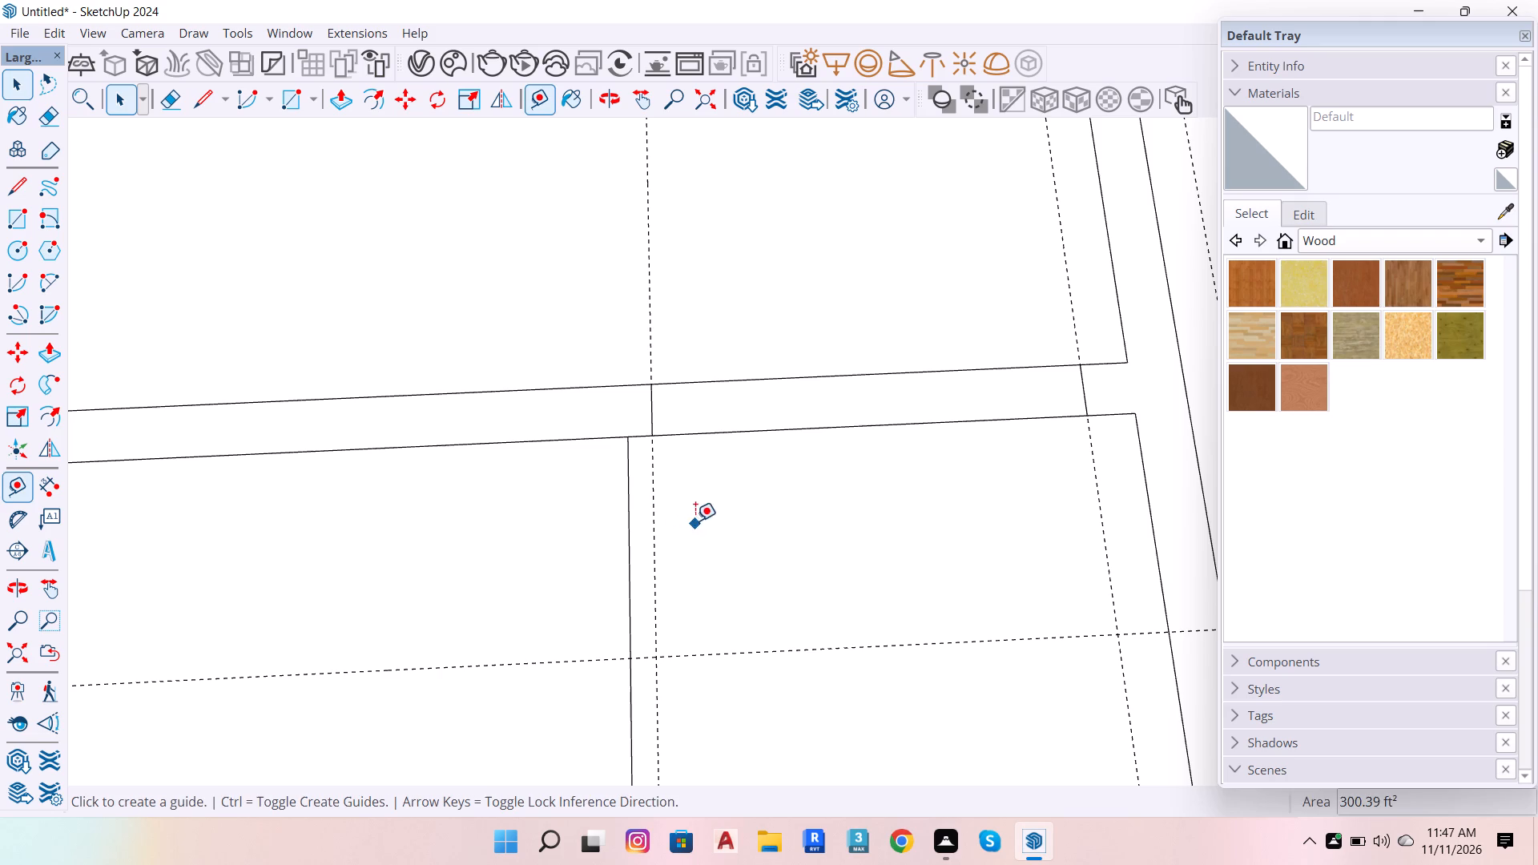
{"action": "left_click", "coordinate": [630, 474]}
{"action": "type", "text": "4.5"}
{"action": "key", "text": "Return"}
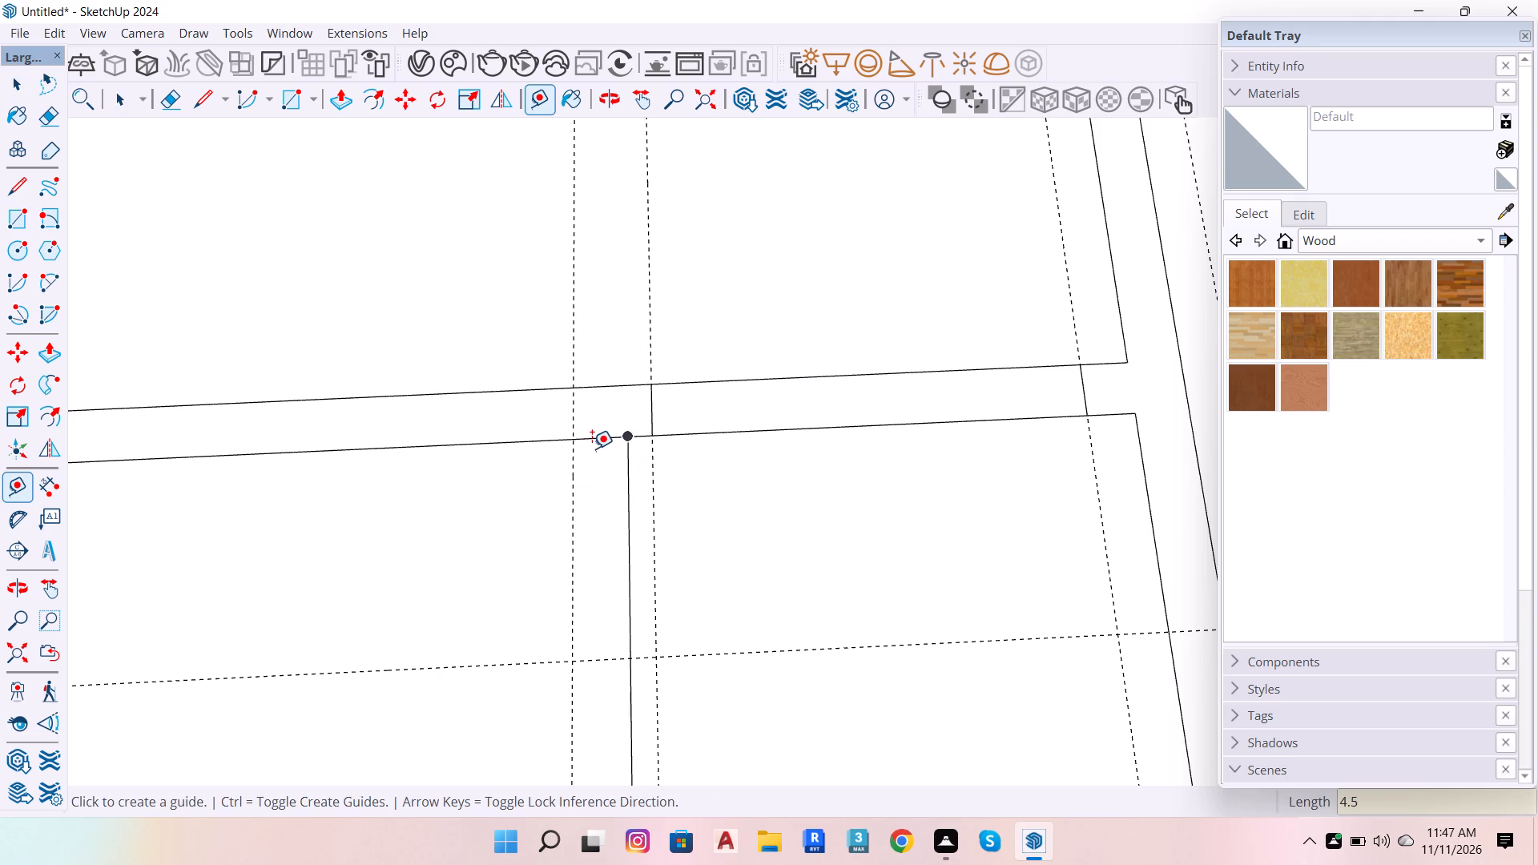
Draw a 4'6" line along the guide from the upper-left room's lower wall to the short partition, forming the closing partition's second face.
{"action": "key", "text": "l"}
{"action": "left_click", "coordinate": [570, 440]}
{"action": "scroll", "coordinate": [608, 409], "scroll_direction": "down", "scroll_amount": 6}
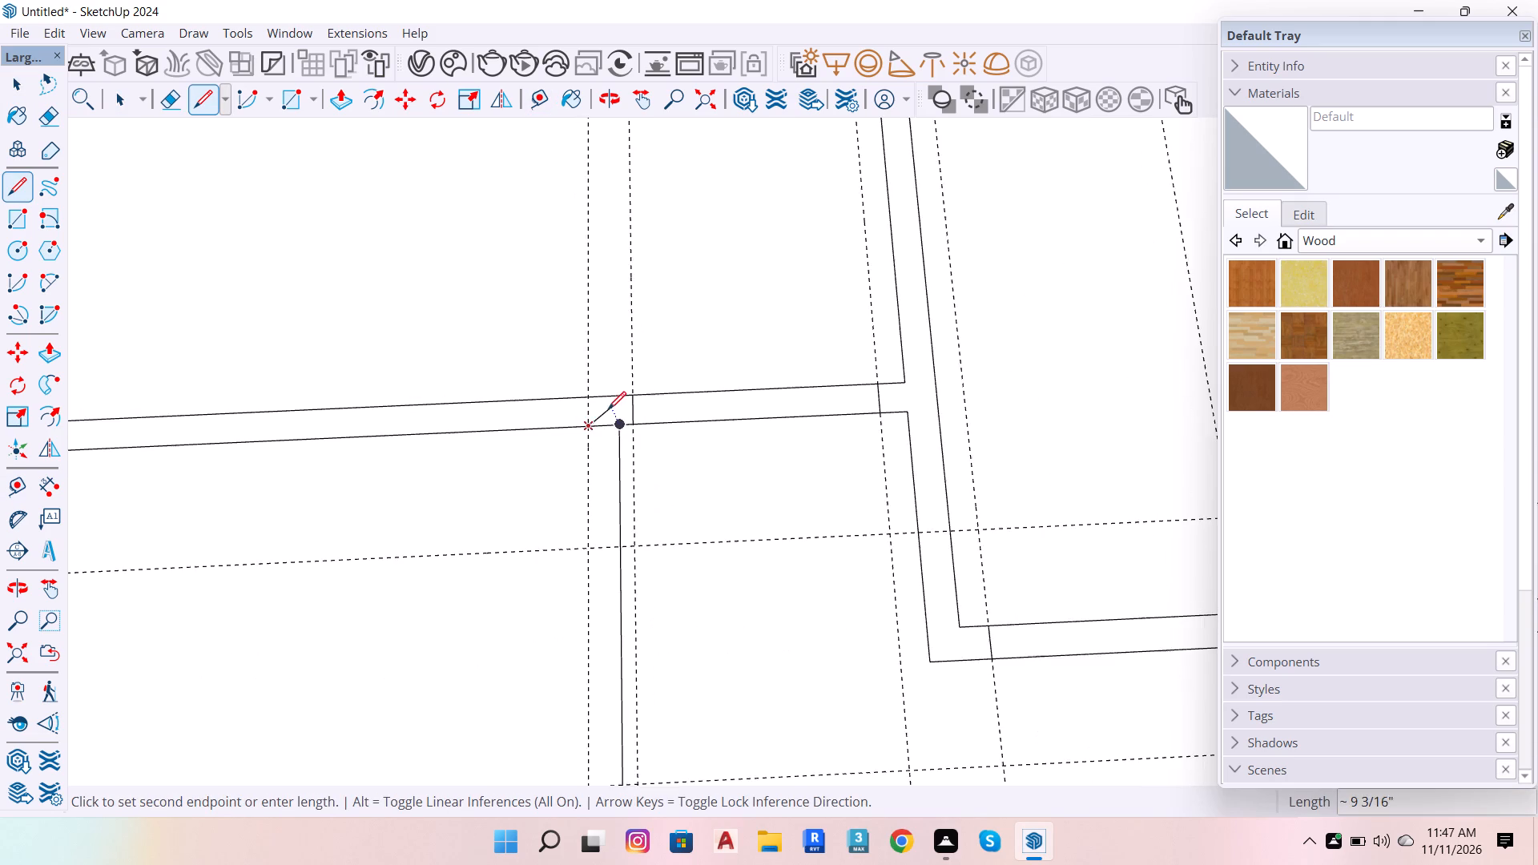
{"action": "scroll", "coordinate": [608, 409], "scroll_direction": "down", "scroll_amount": 6}
{"action": "scroll", "coordinate": [589, 652], "scroll_direction": "up", "scroll_amount": 5}
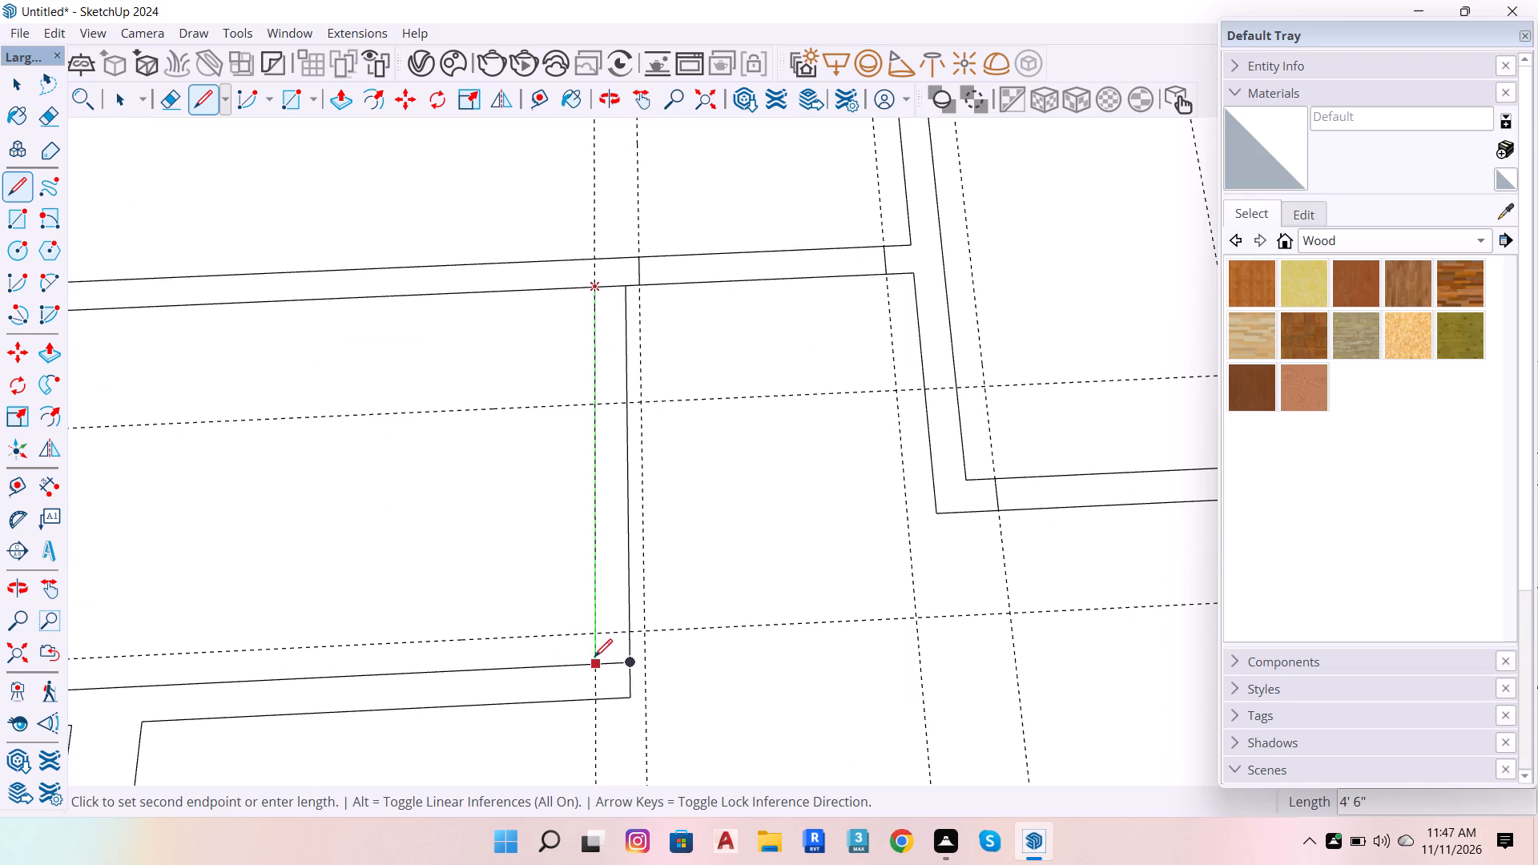
{"action": "left_click", "coordinate": [594, 657]}
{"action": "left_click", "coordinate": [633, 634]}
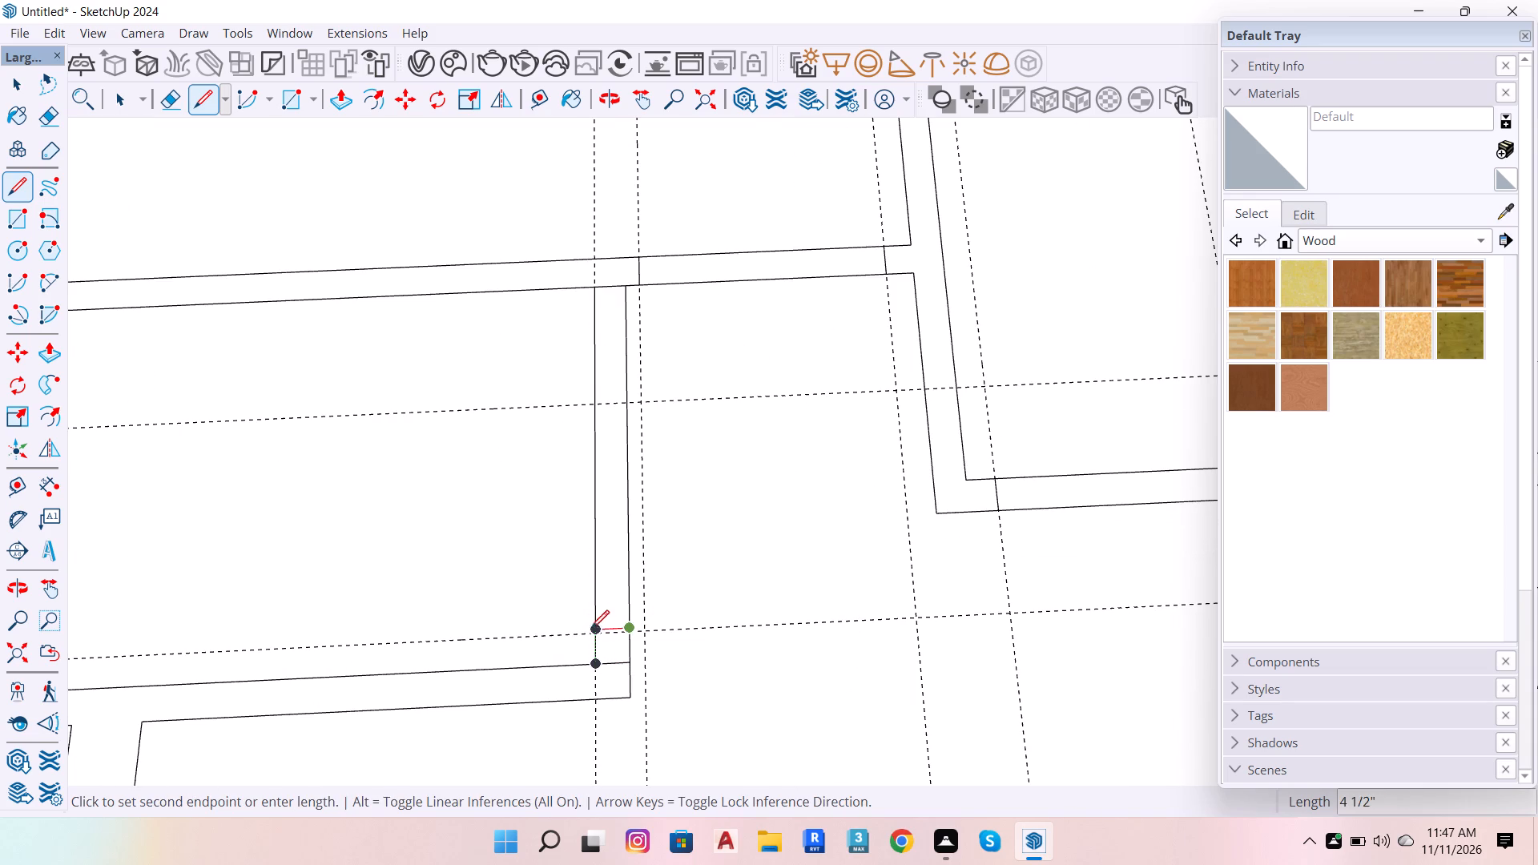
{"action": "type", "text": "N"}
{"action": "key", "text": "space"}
Draw two 4 1/2" lines across the closing partition at the crosswise guides to mark its door opening.
{"action": "key", "text": "l"}
{"action": "scroll", "coordinate": [624, 634], "scroll_direction": "up", "scroll_amount": 5}
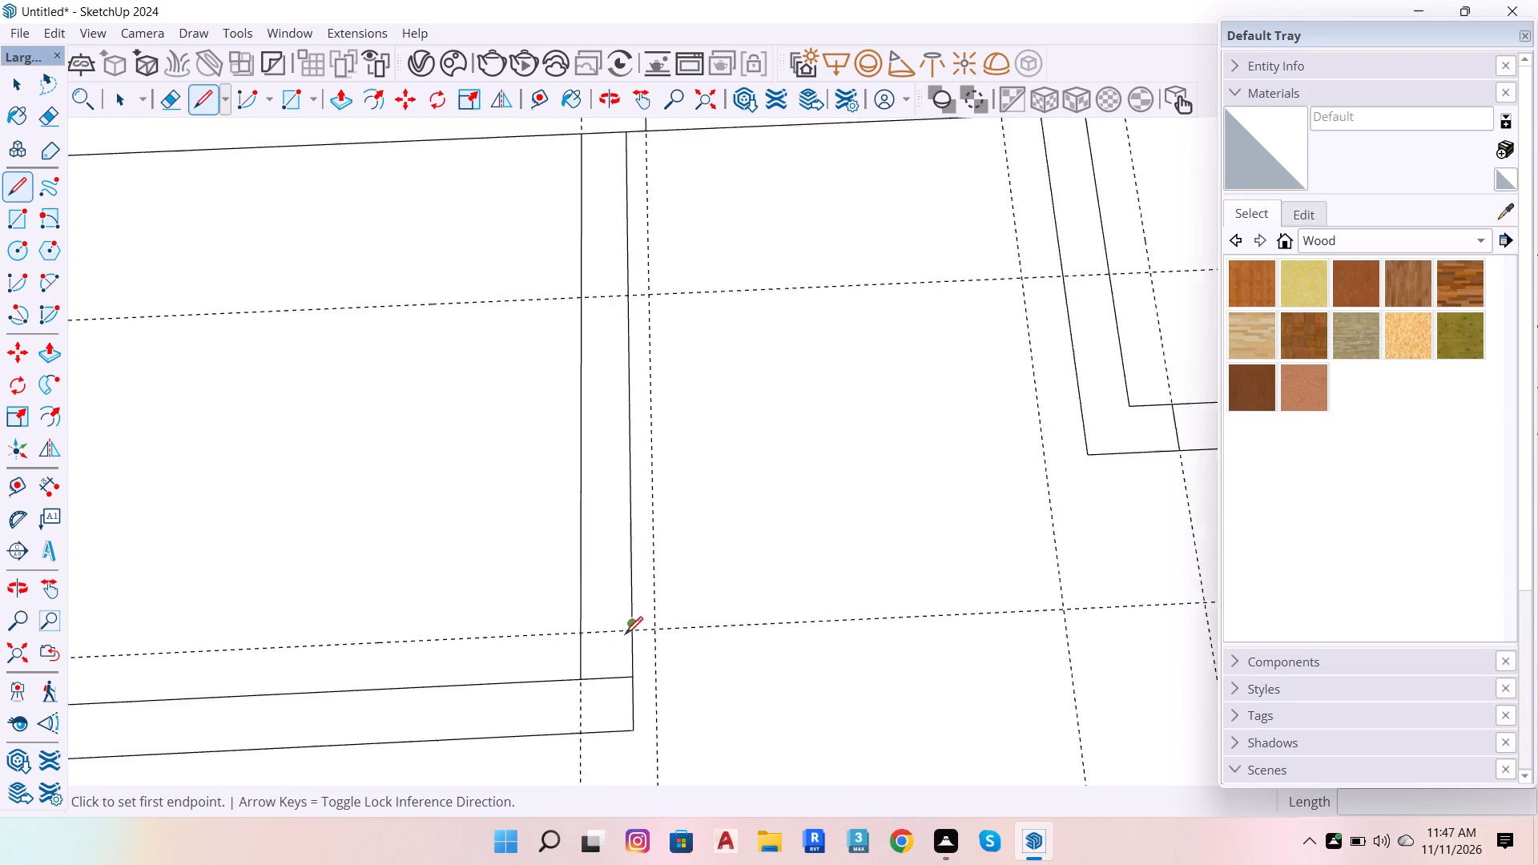
{"action": "scroll", "coordinate": [630, 633], "scroll_direction": "up", "scroll_amount": 7}
{"action": "left_click", "coordinate": [633, 630]}
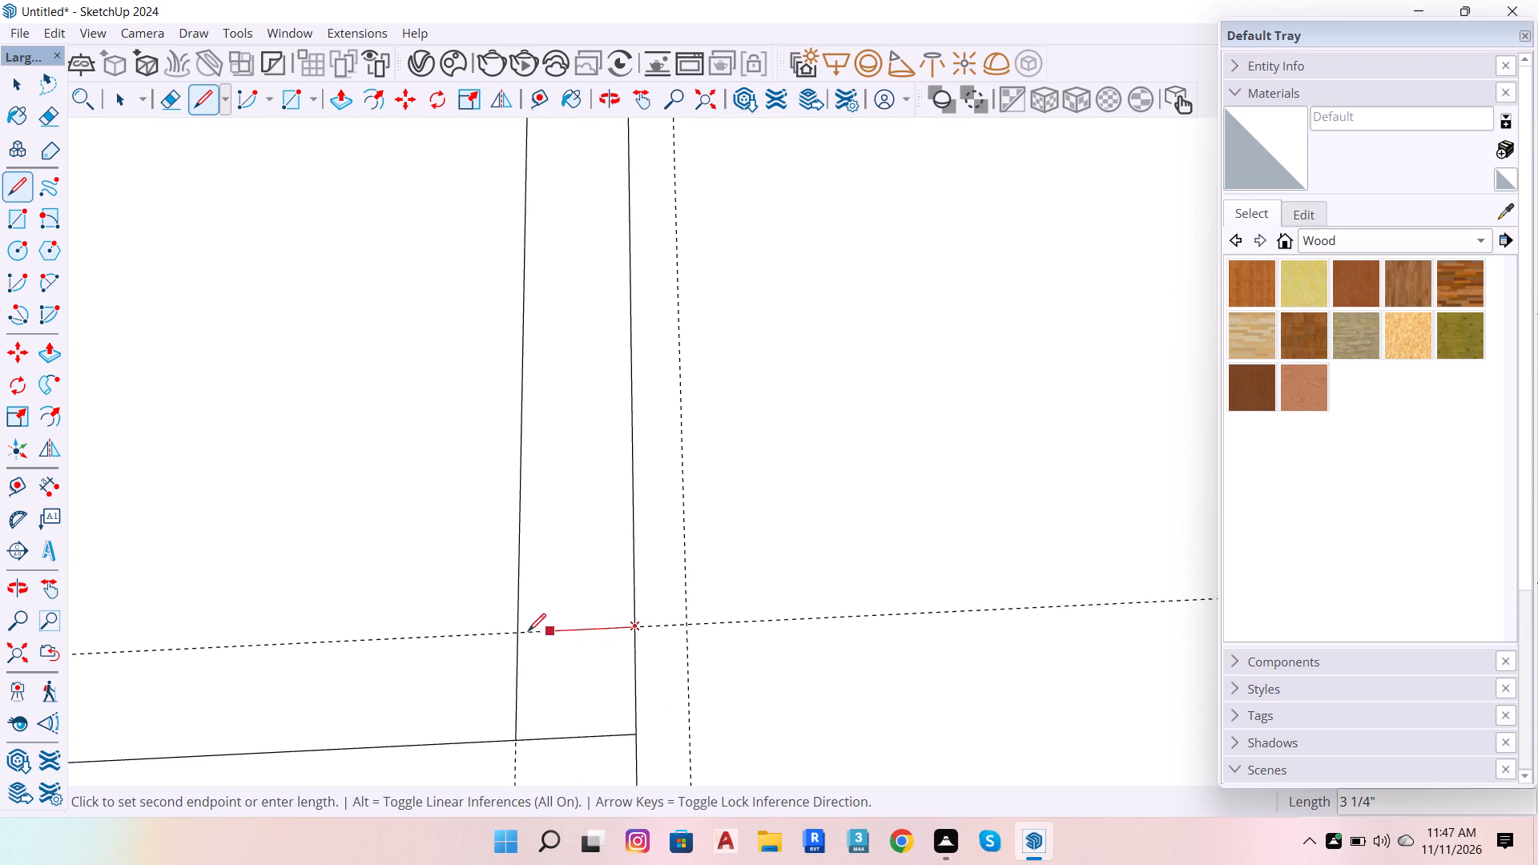
{"action": "left_click", "coordinate": [525, 634]}
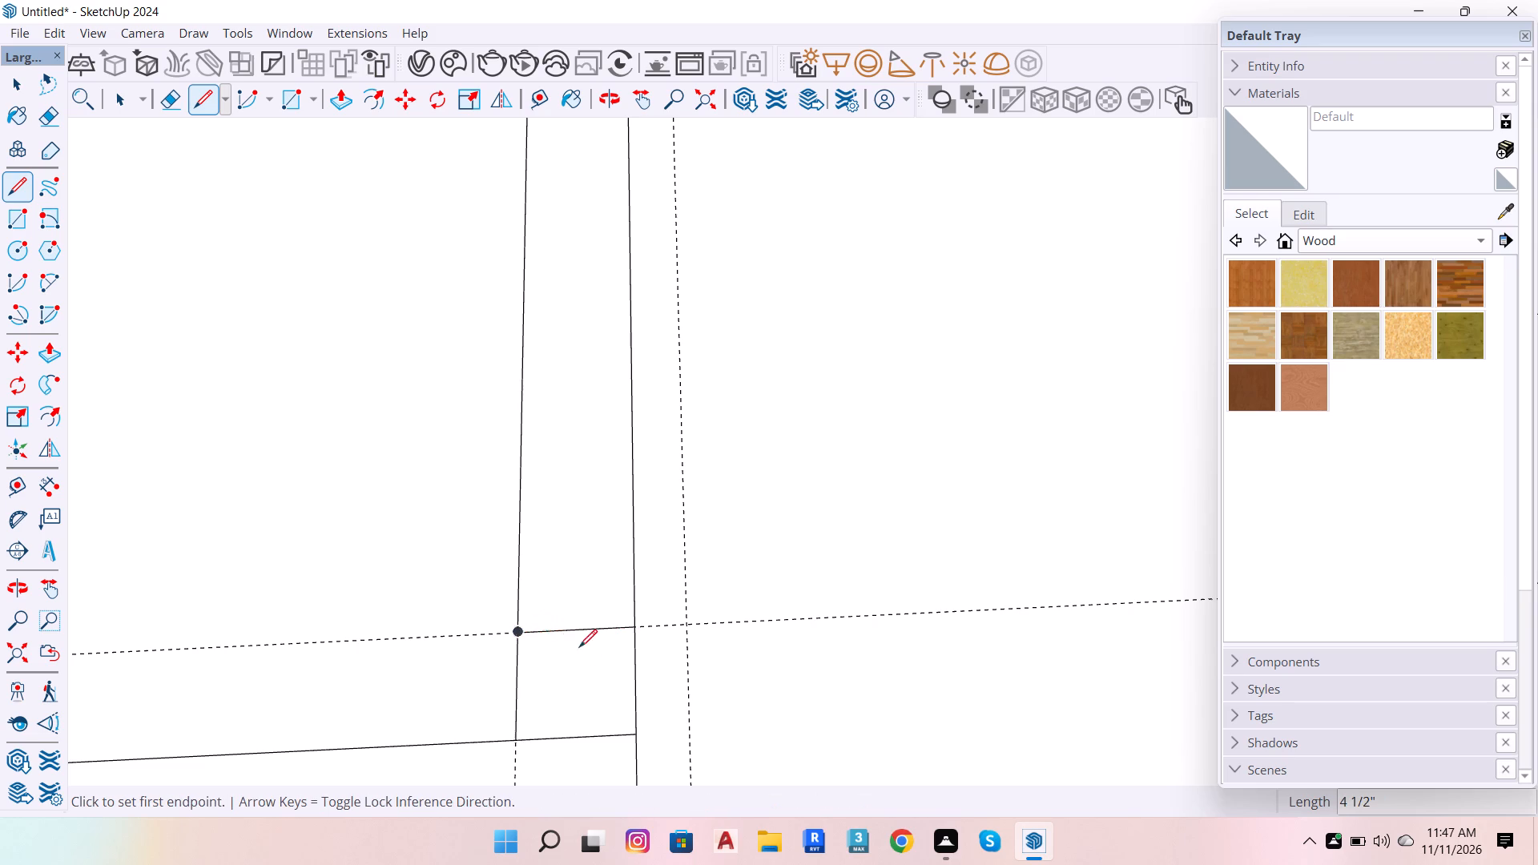
{"action": "scroll", "coordinate": [617, 686], "scroll_direction": "down", "scroll_amount": 13}
{"action": "scroll", "coordinate": [610, 453], "scroll_direction": "up", "scroll_amount": 5}
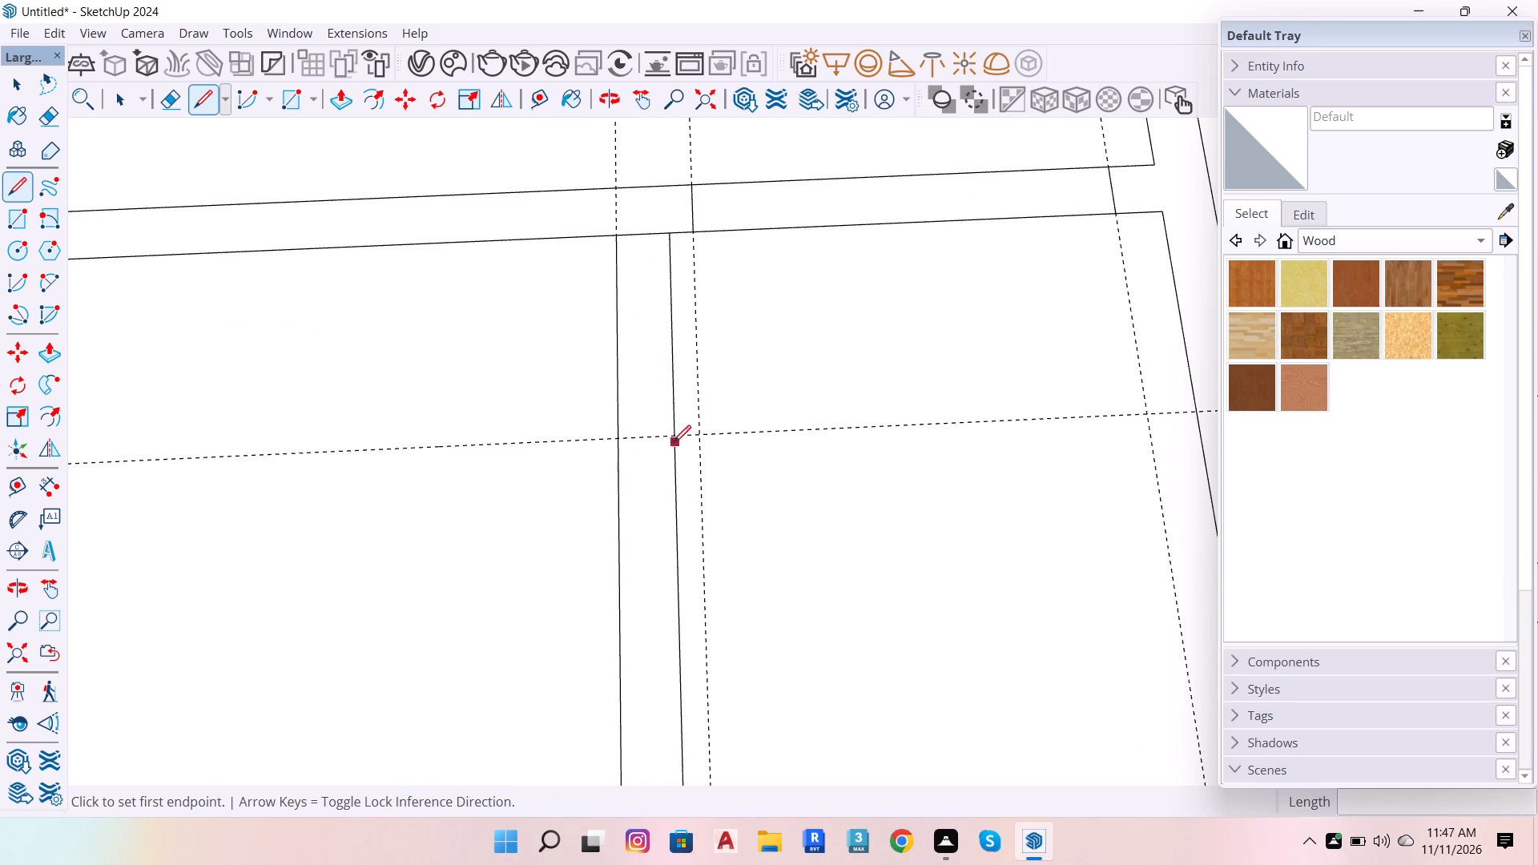
{"action": "left_click", "coordinate": [675, 441]}
{"action": "left_click", "coordinate": [614, 440]}
{"action": "key", "text": "space"}
Delete all guides from the model.
{"action": "scroll", "coordinate": [795, 510], "scroll_direction": "down", "scroll_amount": 6}
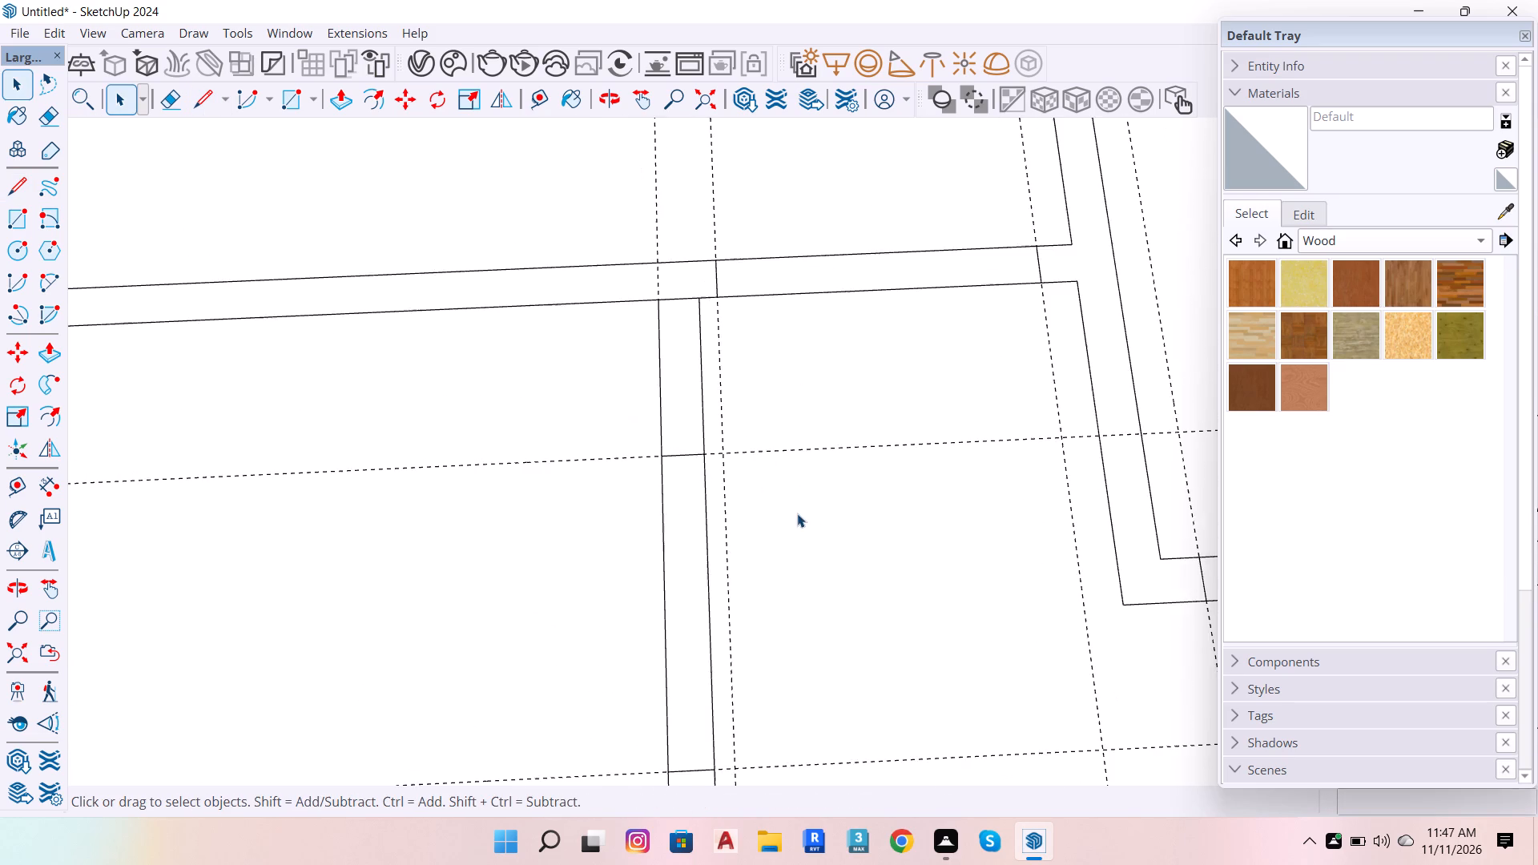
{"action": "scroll", "coordinate": [832, 477], "scroll_direction": "down", "scroll_amount": 7}
{"action": "scroll", "coordinate": [853, 548], "scroll_direction": "down", "scroll_amount": 6}
{"action": "scroll", "coordinate": [920, 503], "scroll_direction": "down", "scroll_amount": 7}
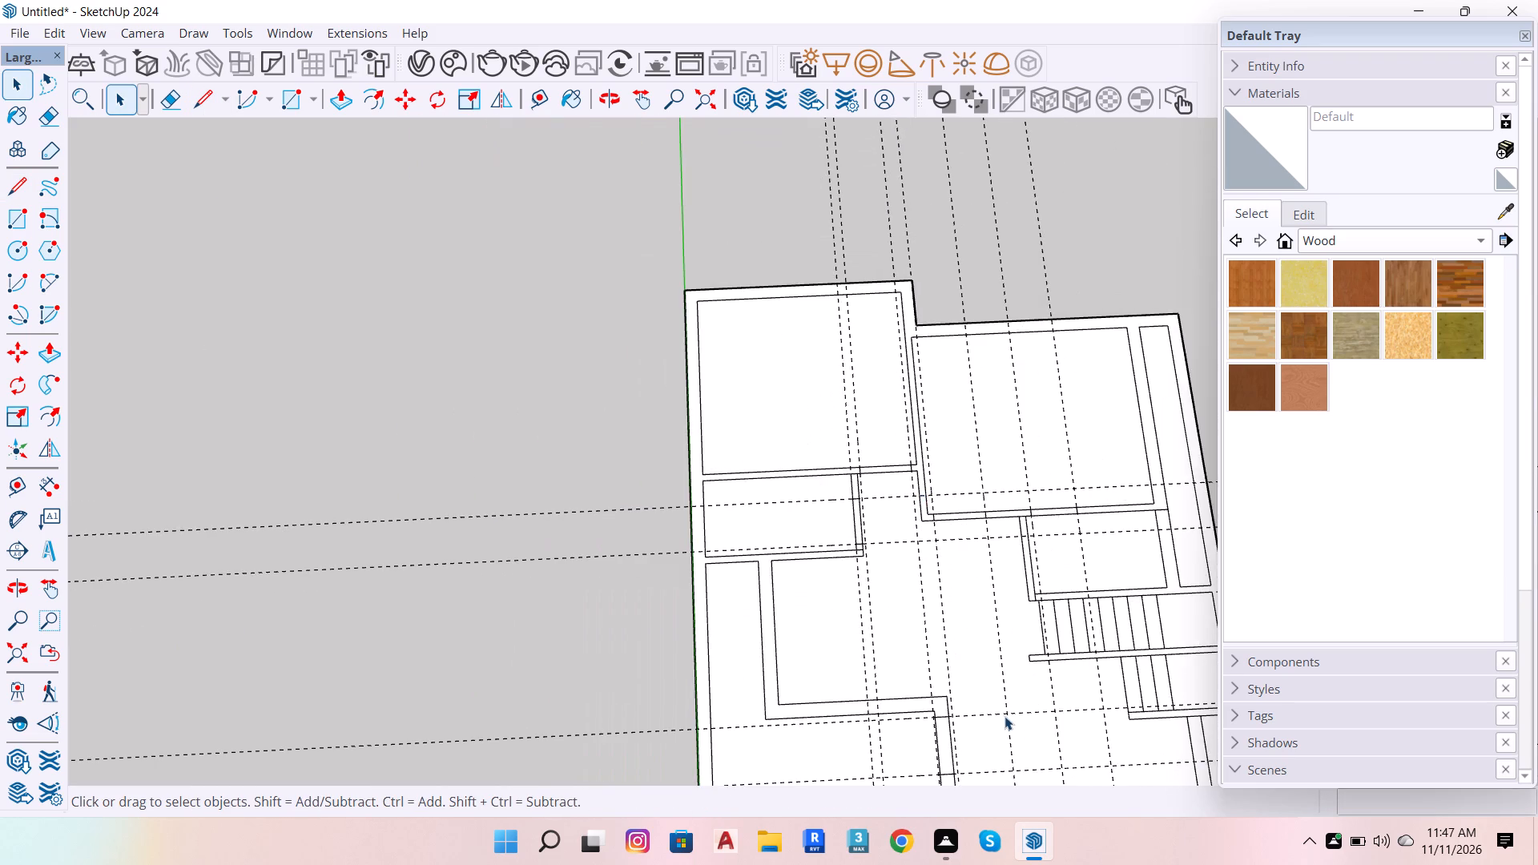
{"action": "scroll", "coordinate": [1005, 716], "scroll_direction": "up", "scroll_amount": 3}
{"action": "scroll", "coordinate": [722, 433], "scroll_direction": "down", "scroll_amount": 6}
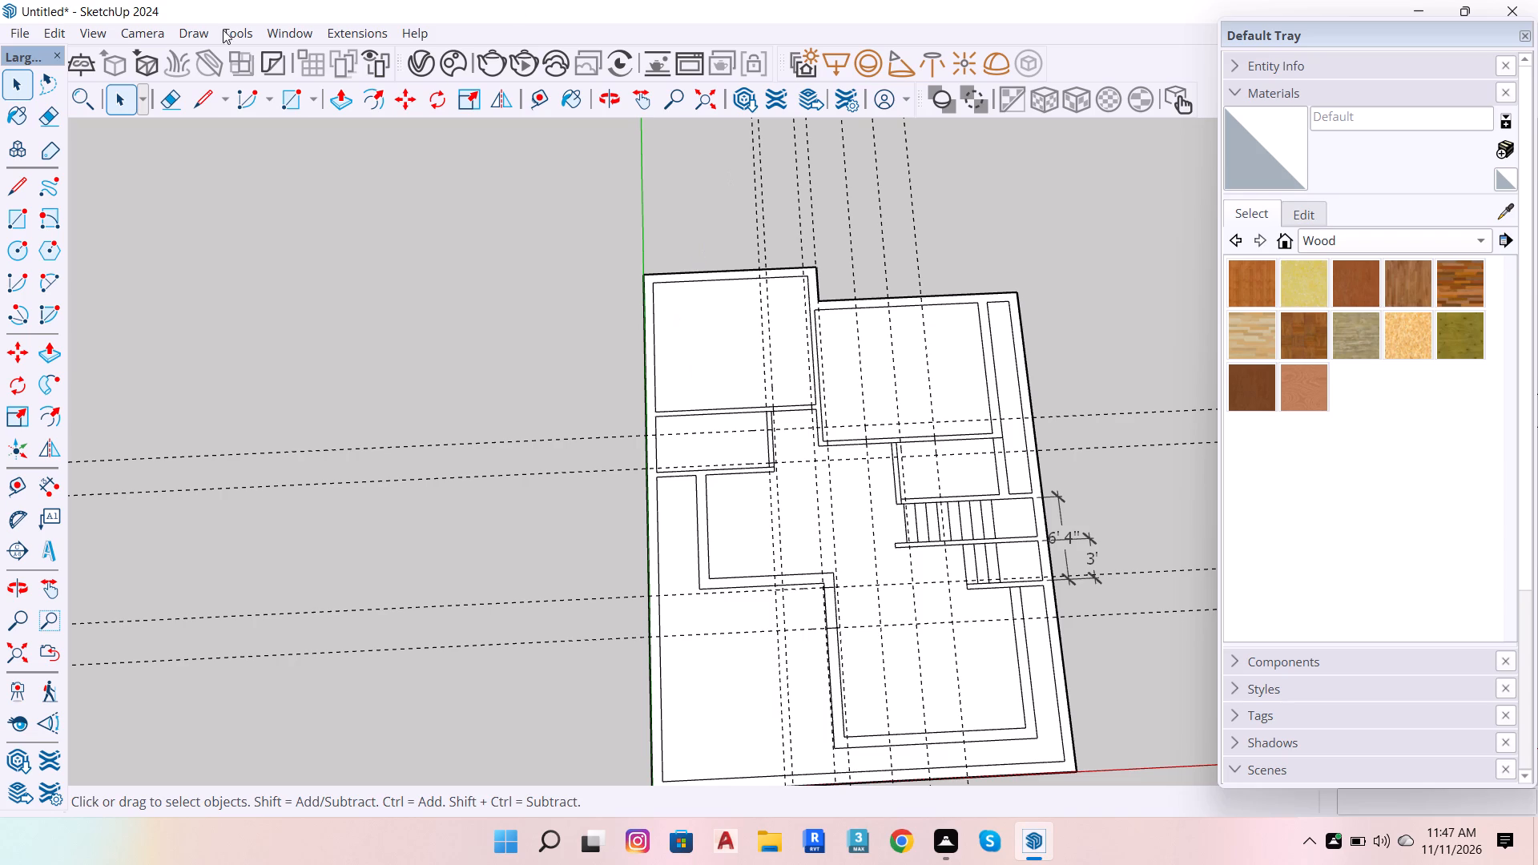
{"action": "left_click", "coordinate": [31, 31]}
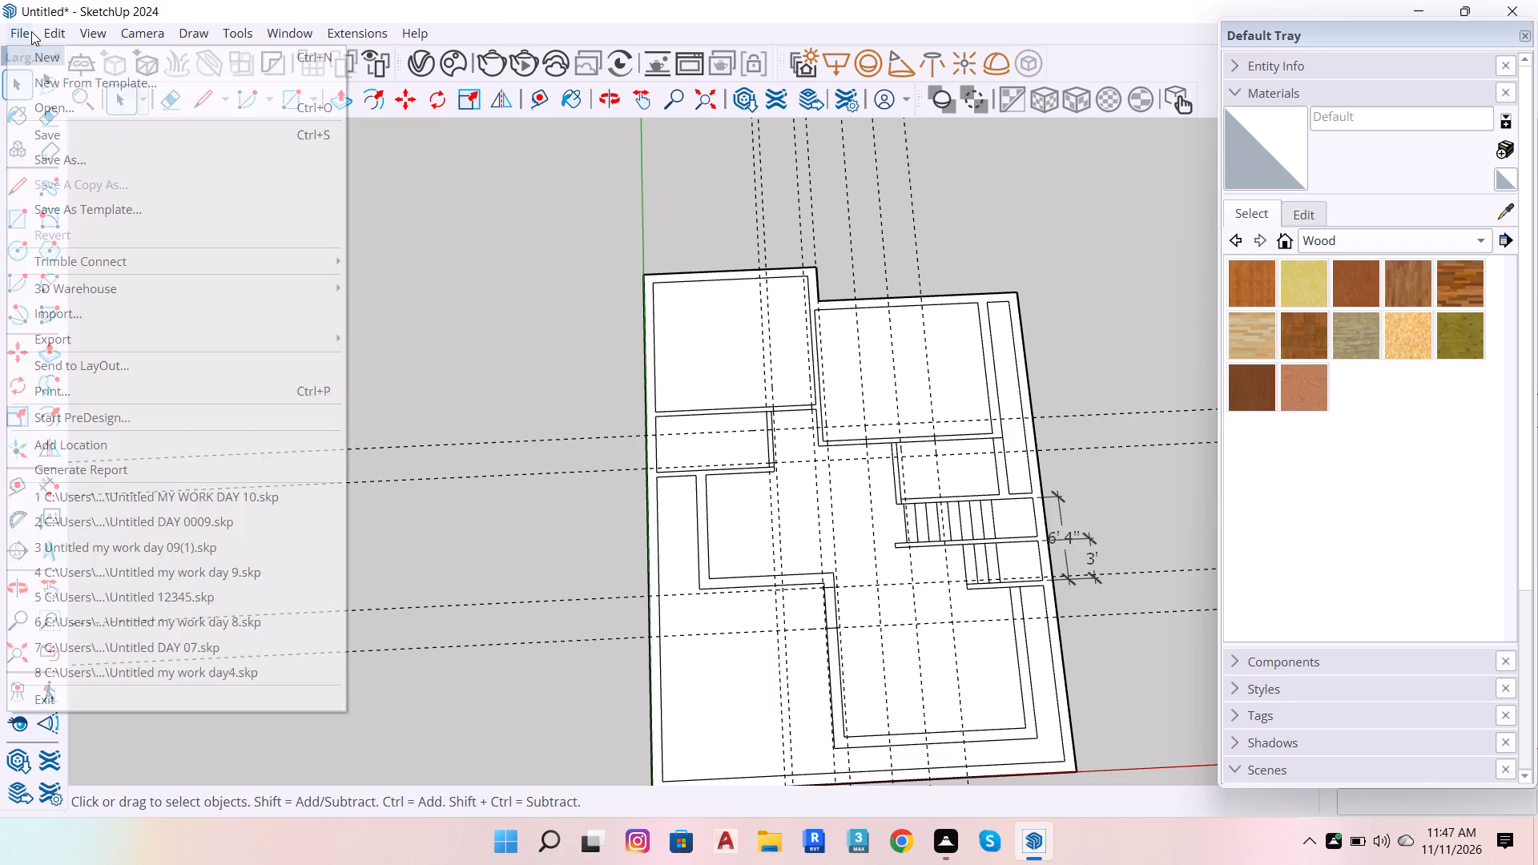
{"action": "left_click", "coordinate": [130, 235]}
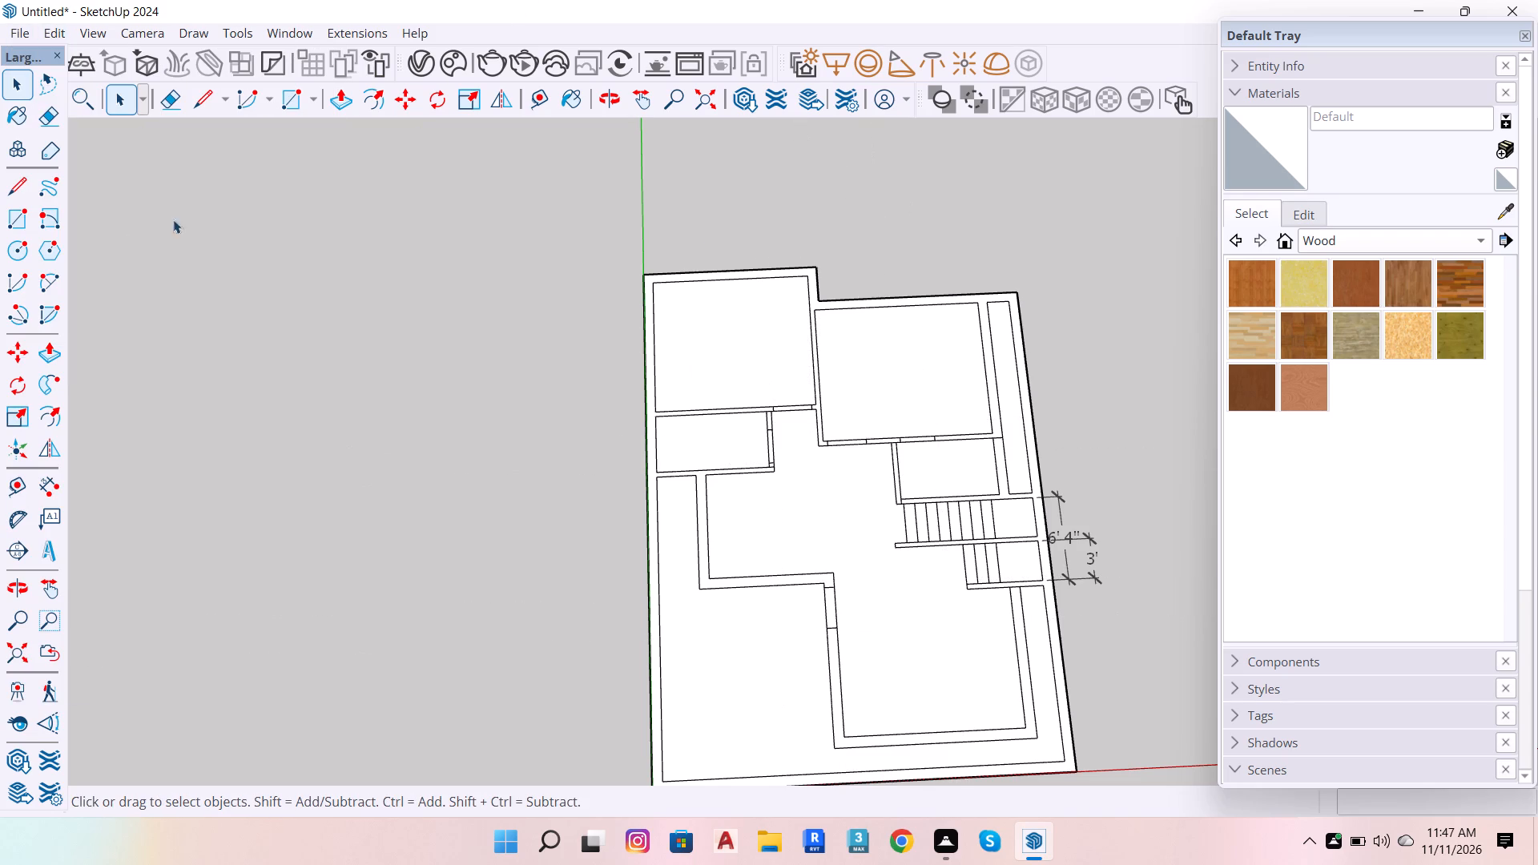
Erase the closing partition's edges between its door marks, plus the seam and leftover edge piece at its lower stub.
{"action": "scroll", "coordinate": [876, 475], "scroll_direction": "up", "scroll_amount": 6}
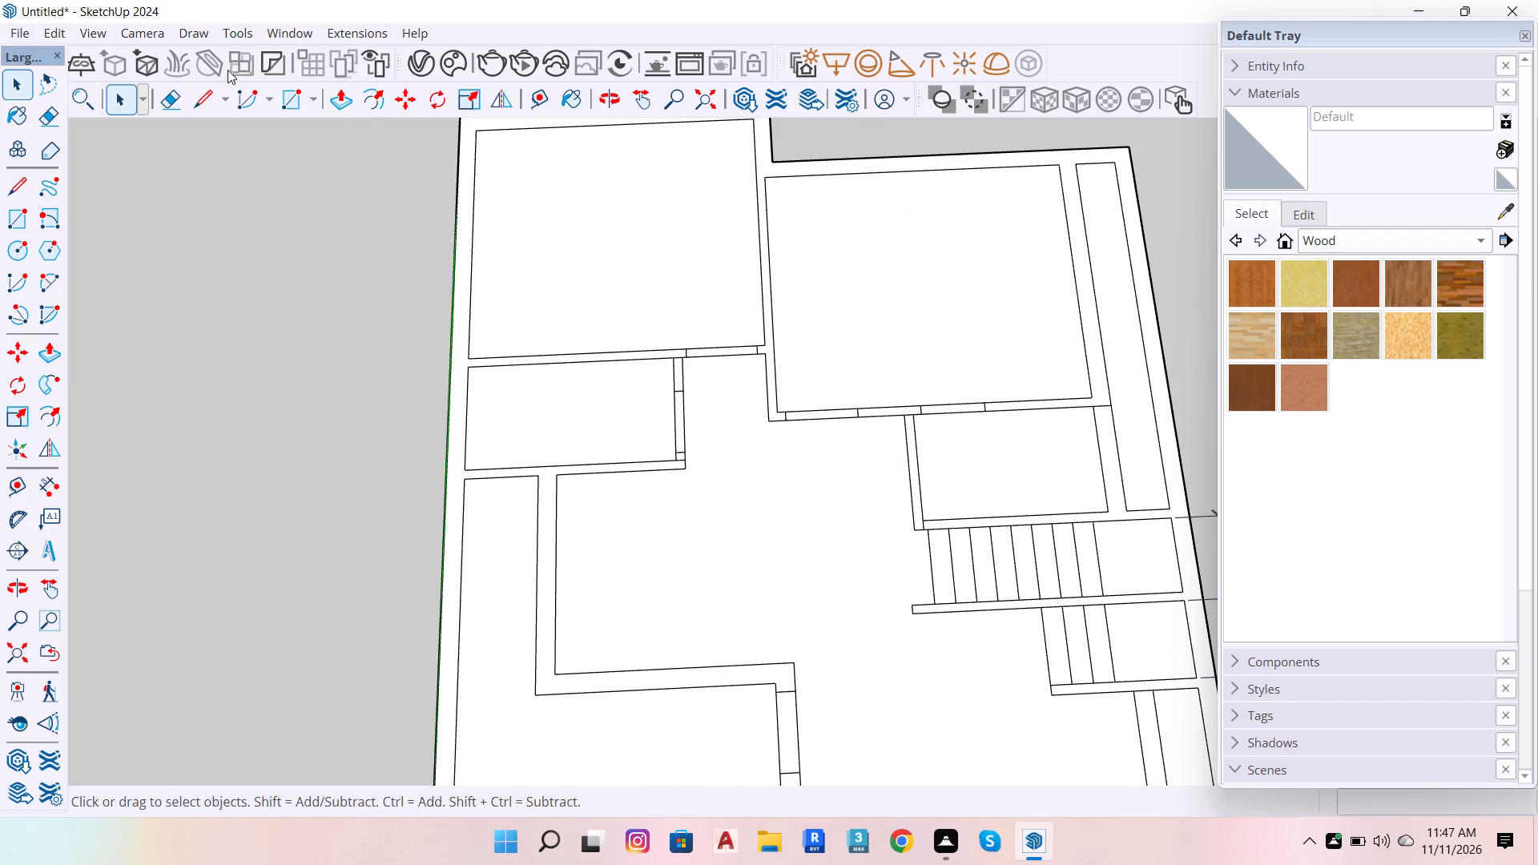
{"action": "left_click", "coordinate": [169, 99]}
{"action": "scroll", "coordinate": [699, 443], "scroll_direction": "up", "scroll_amount": 7}
{"action": "left_click_drag", "start_coordinate": [702, 424], "coordinate": [611, 423]}
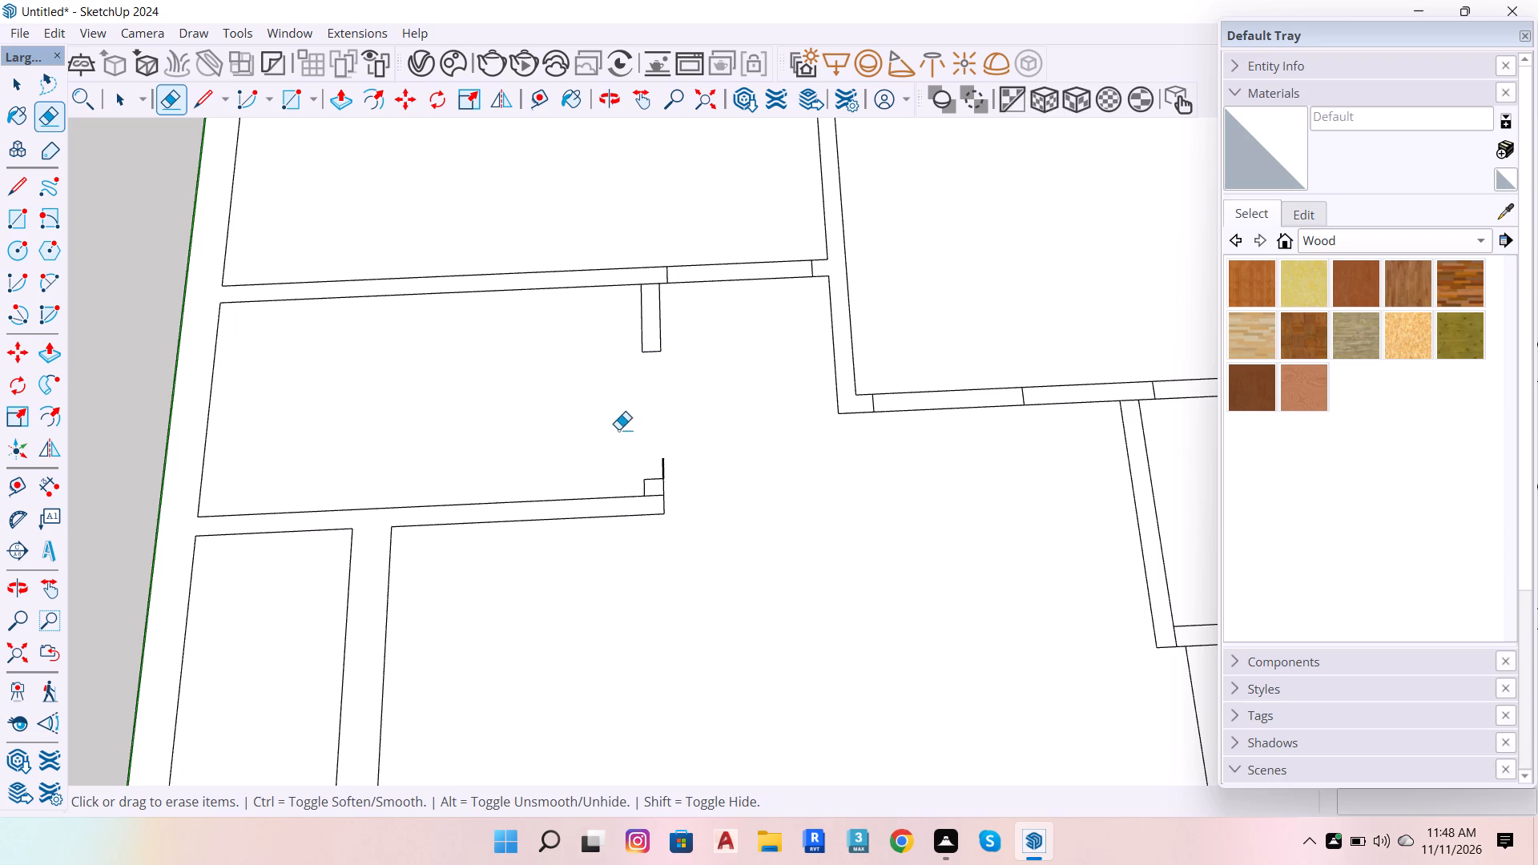
{"action": "scroll", "coordinate": [656, 485], "scroll_direction": "up", "scroll_amount": 6}
{"action": "left_click_drag", "start_coordinate": [662, 476], "coordinate": [643, 478]}
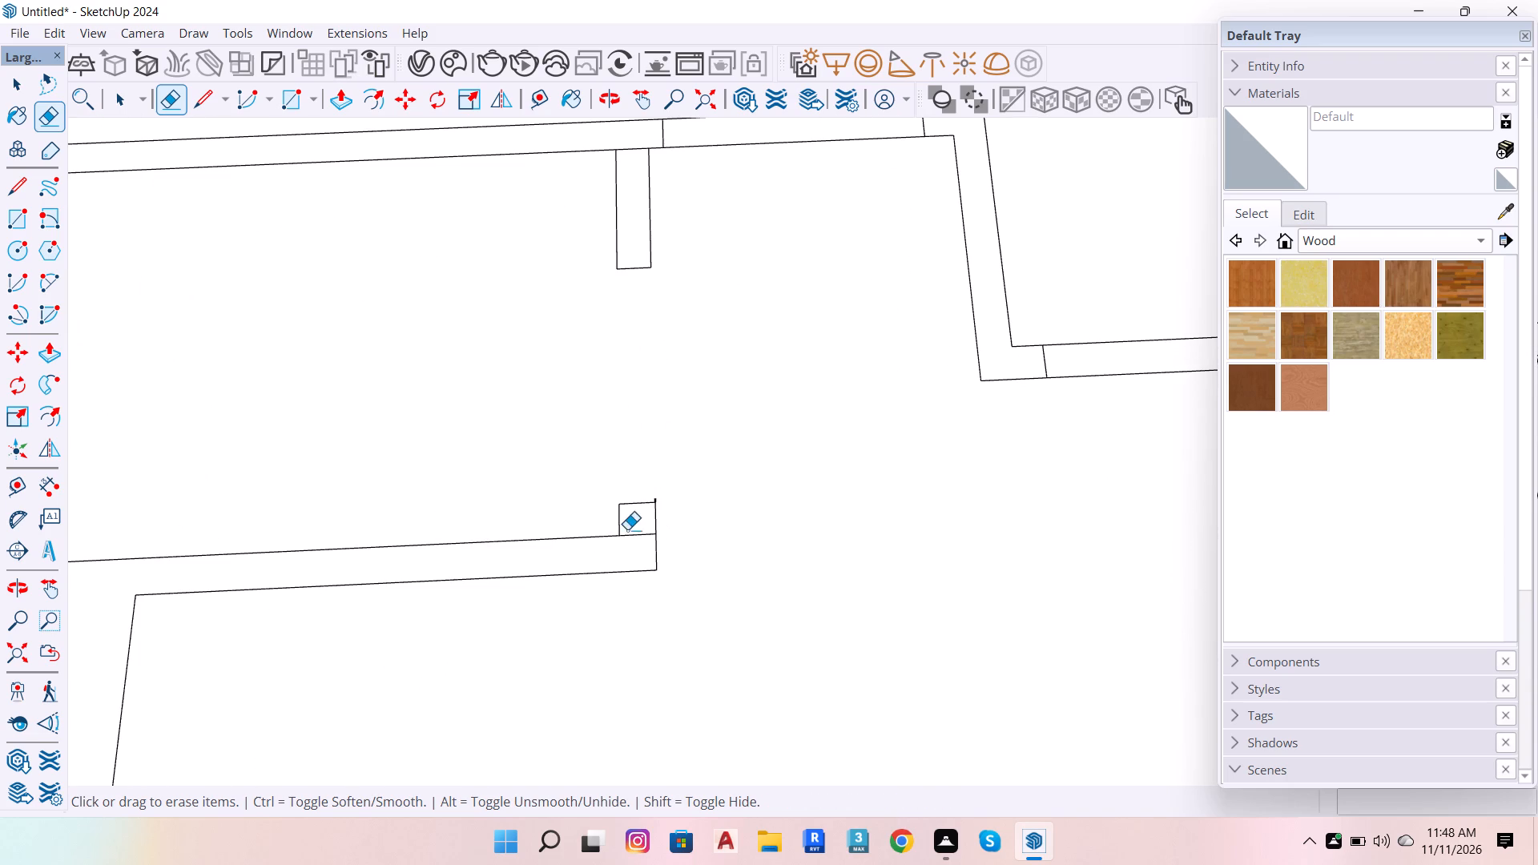
{"action": "left_click_drag", "start_coordinate": [631, 528], "coordinate": [640, 539]}
{"action": "scroll", "coordinate": [648, 516], "scroll_direction": "up", "scroll_amount": 12}
{"action": "left_click_drag", "start_coordinate": [650, 483], "coordinate": [650, 484]}
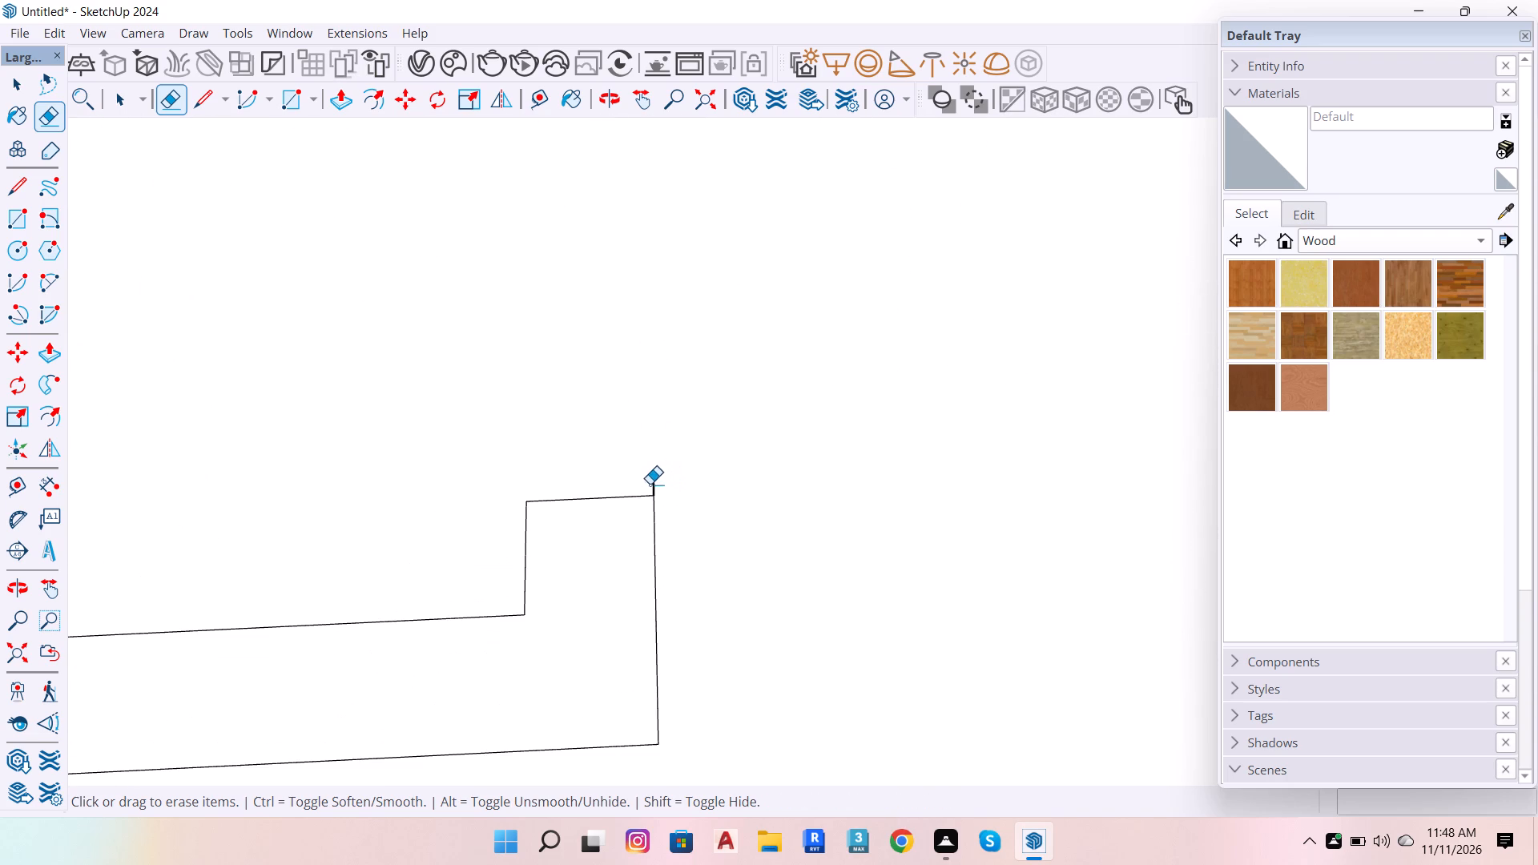
{"action": "left_click_drag", "start_coordinate": [650, 484], "coordinate": [664, 492]}
Erase the seam where the closing partition meets the upper-left room's lower wall, and that wall's edges between its door marks.
{"action": "scroll", "coordinate": [722, 589], "scroll_direction": "down", "scroll_amount": 20}
{"action": "scroll", "coordinate": [738, 443], "scroll_direction": "up", "scroll_amount": 6}
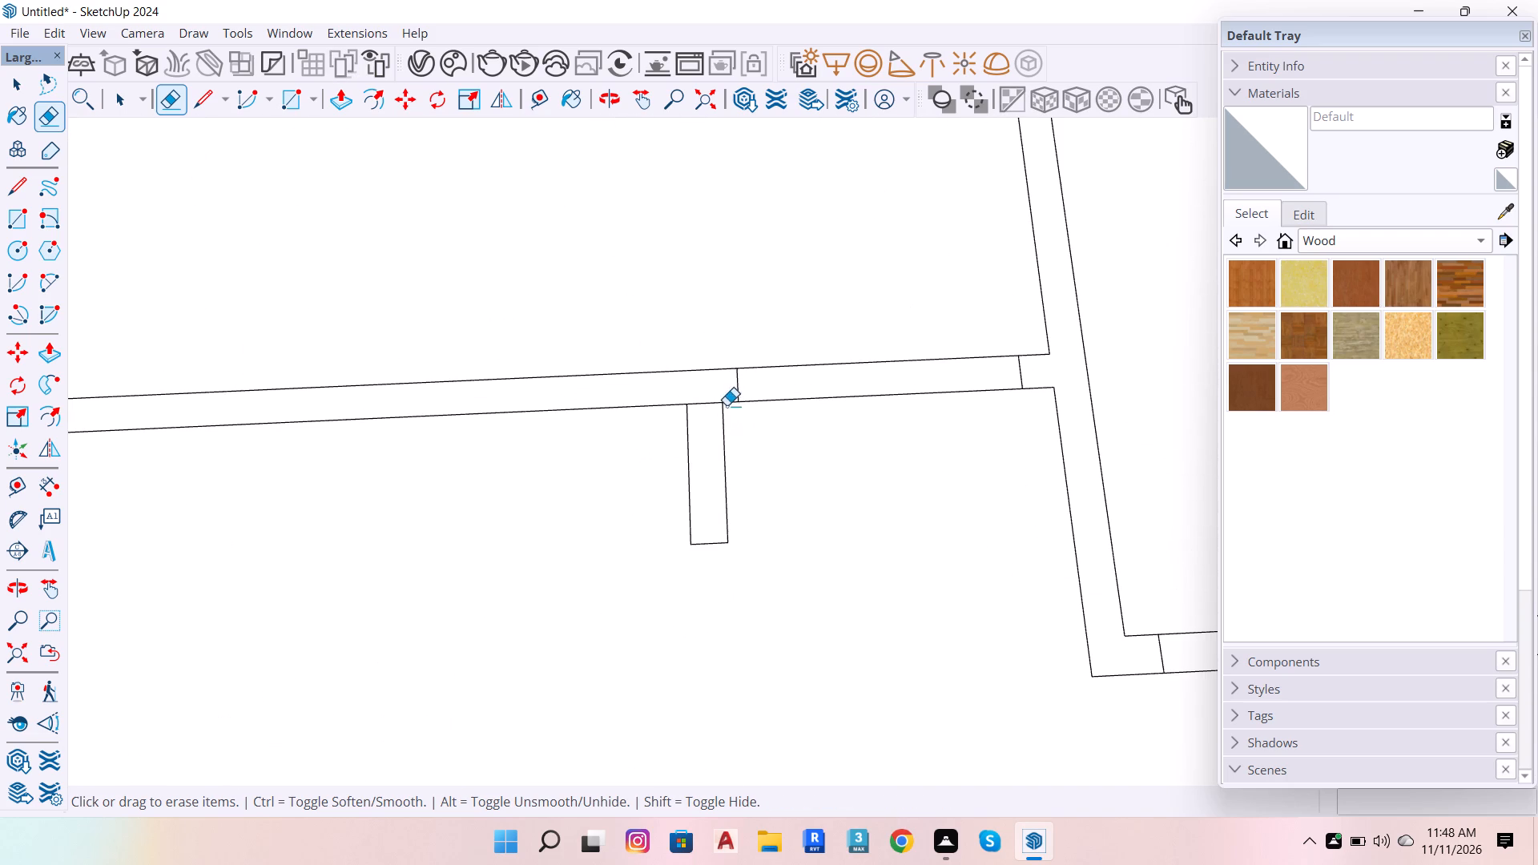
{"action": "left_click_drag", "start_coordinate": [707, 400], "coordinate": [703, 408]}
{"action": "left_click_drag", "start_coordinate": [845, 362], "coordinate": [853, 414]}
{"action": "scroll", "coordinate": [921, 437], "scroll_direction": "down", "scroll_amount": 3}
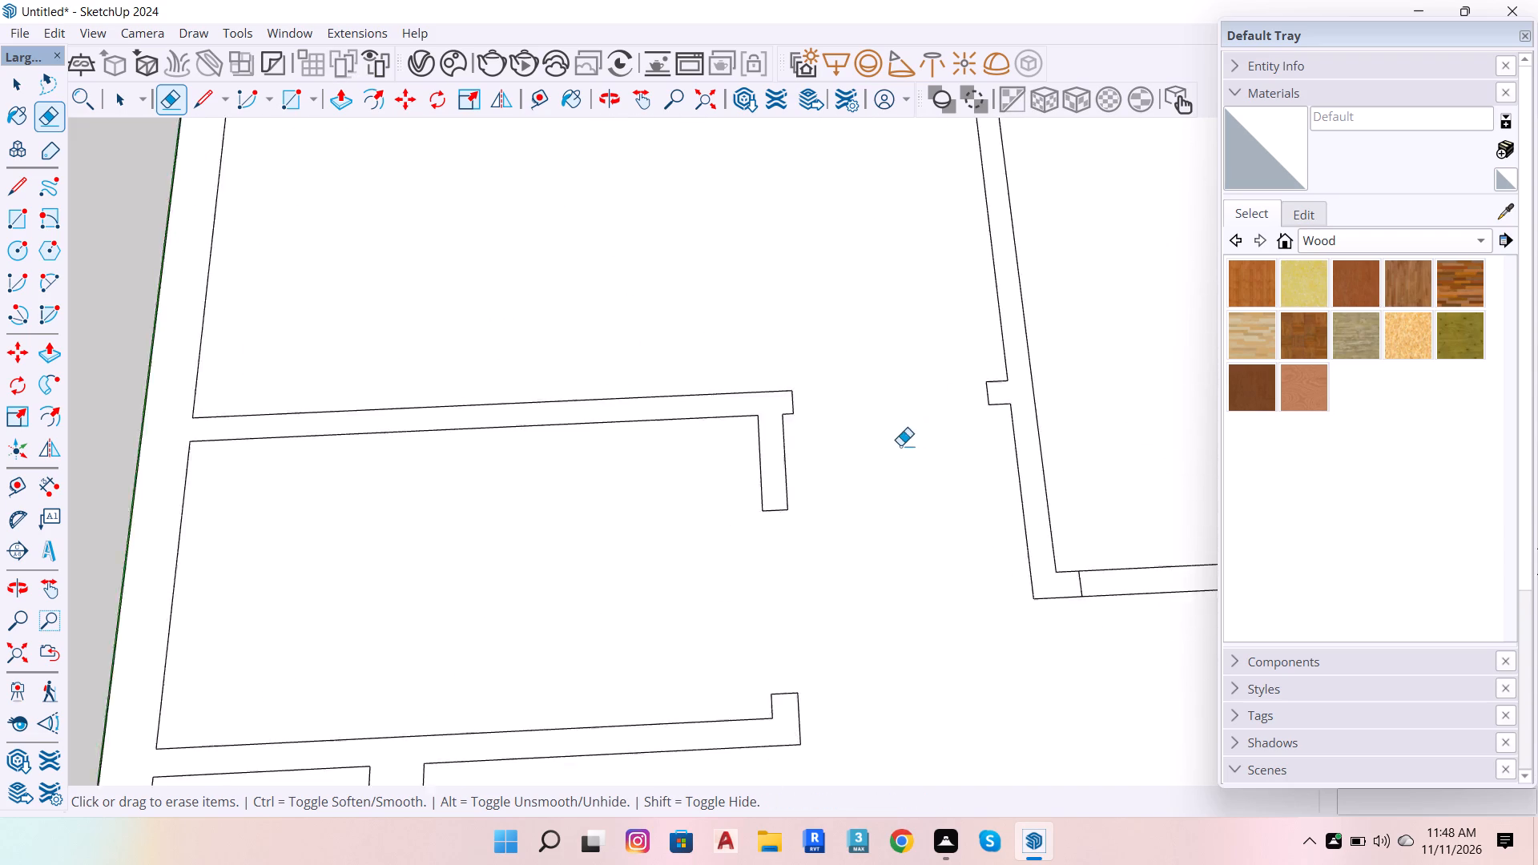
Erase the wall edges between both pairs of door marks in the upper-right room's lower wall.
{"action": "scroll", "coordinate": [900, 445], "scroll_direction": "down", "scroll_amount": 9}
{"action": "left_click_drag", "start_coordinate": [1017, 481], "coordinate": [1014, 528]}
{"action": "scroll", "coordinate": [839, 557], "scroll_direction": "down", "scroll_amount": 6}
{"action": "scroll", "coordinate": [1047, 517], "scroll_direction": "up", "scroll_amount": 1}
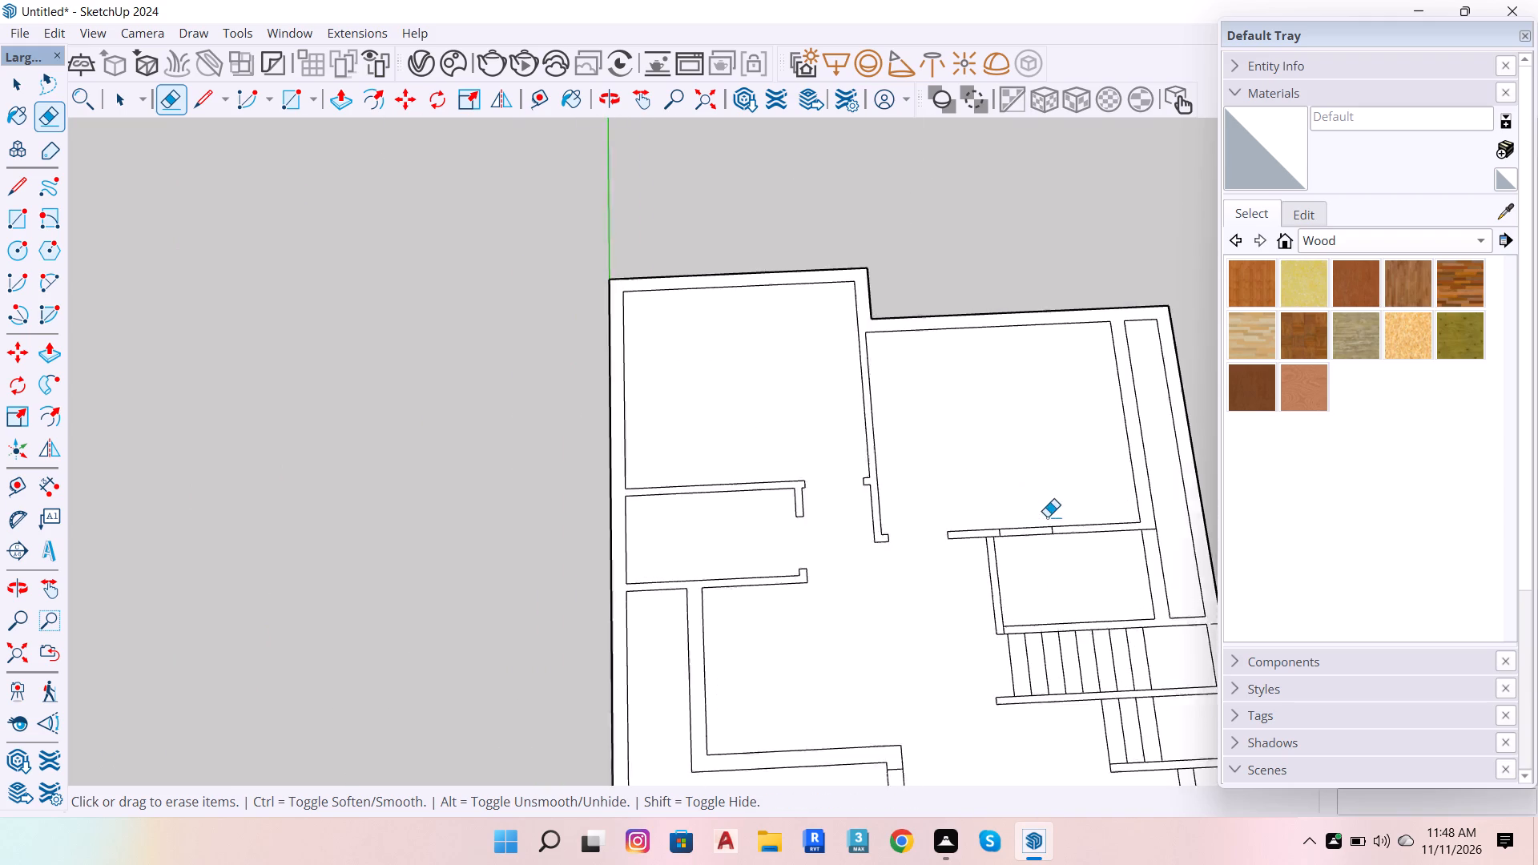
{"action": "scroll", "coordinate": [1047, 517], "scroll_direction": "up", "scroll_amount": 2}
{"action": "left_click_drag", "start_coordinate": [1044, 516], "coordinate": [1038, 543]}
{"action": "scroll", "coordinate": [1025, 483], "scroll_direction": "down", "scroll_amount": 11}
Erase the wall edges between the door marks in the lower-right room's left wall.
{"action": "scroll", "coordinate": [933, 649], "scroll_direction": "up", "scroll_amount": 7}
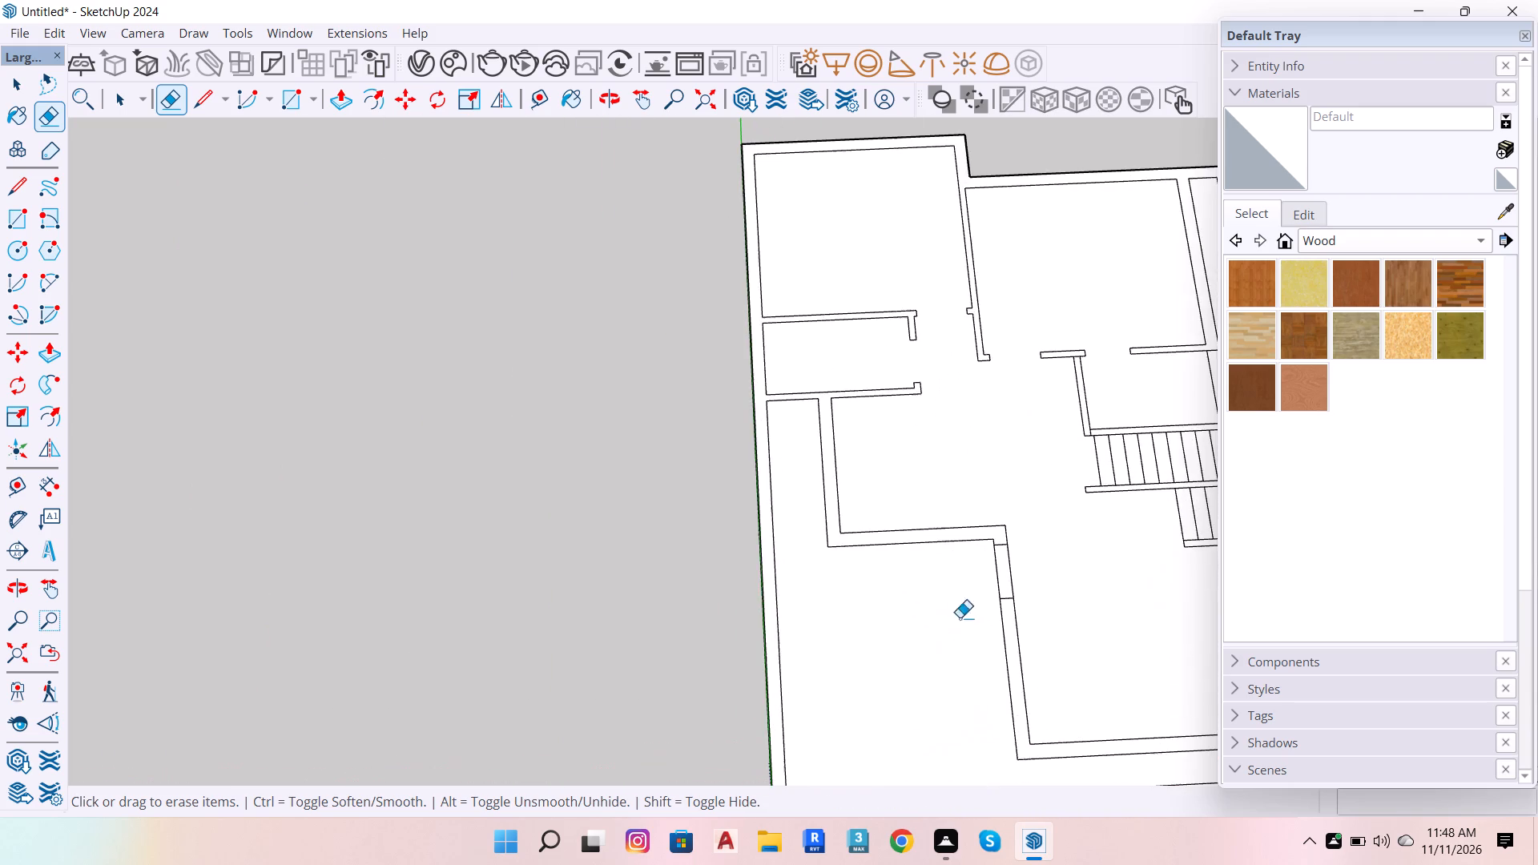
{"action": "scroll", "coordinate": [1038, 571], "scroll_direction": "up", "scroll_amount": 4}
{"action": "left_click_drag", "start_coordinate": [1043, 569], "coordinate": [926, 582]}
{"action": "scroll", "coordinate": [747, 598], "scroll_direction": "down", "scroll_amount": 11}
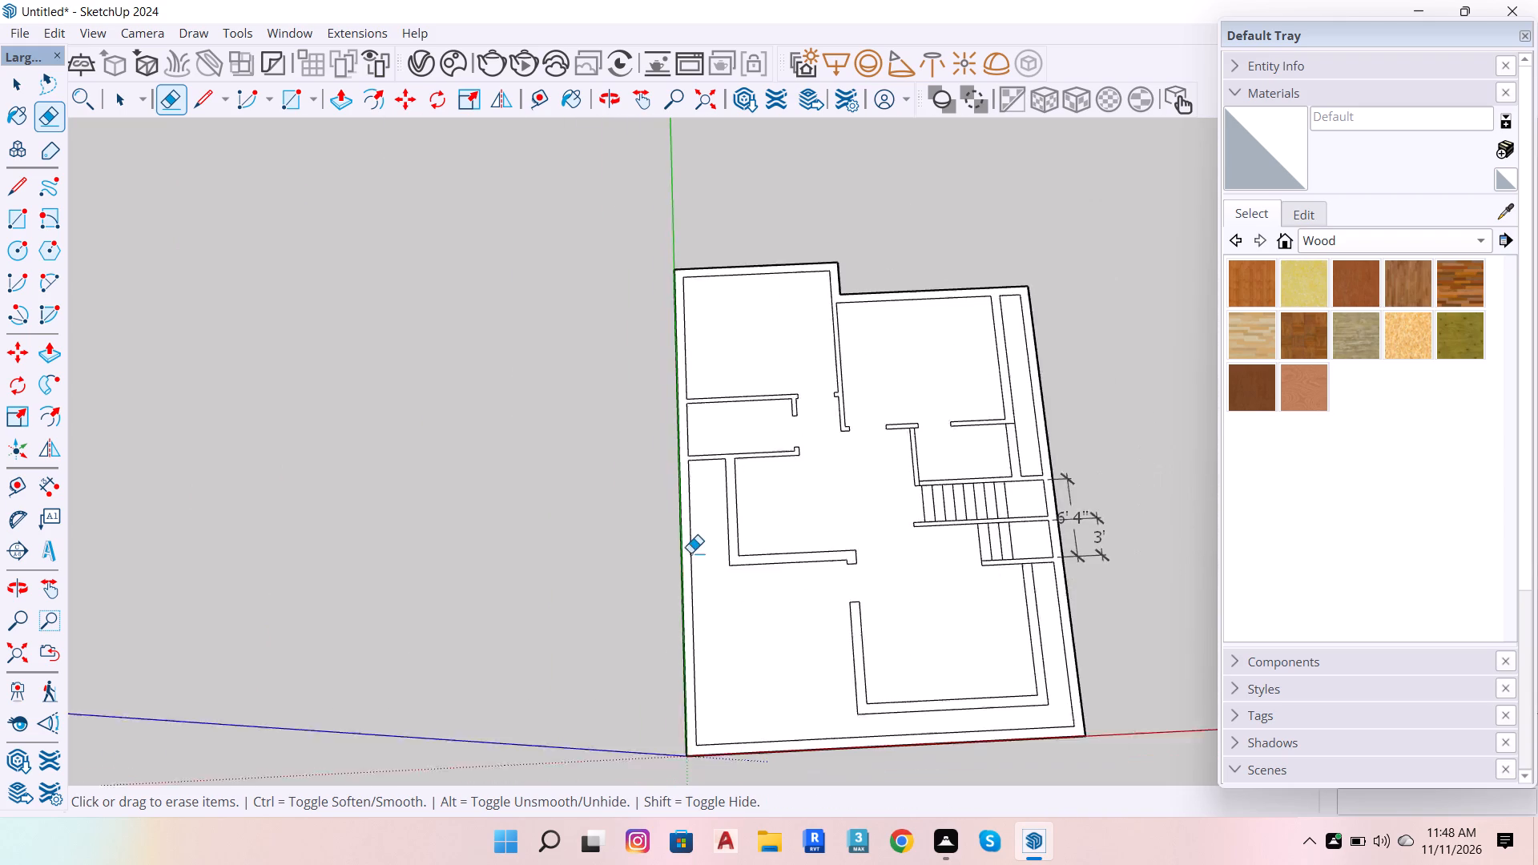
{"action": "scroll", "coordinate": [690, 553], "scroll_direction": "down", "scroll_amount": 2}
{"action": "scroll", "coordinate": [952, 605], "scroll_direction": "up", "scroll_amount": 5}
{"action": "scroll", "coordinate": [771, 581], "scroll_direction": "up", "scroll_amount": 4}
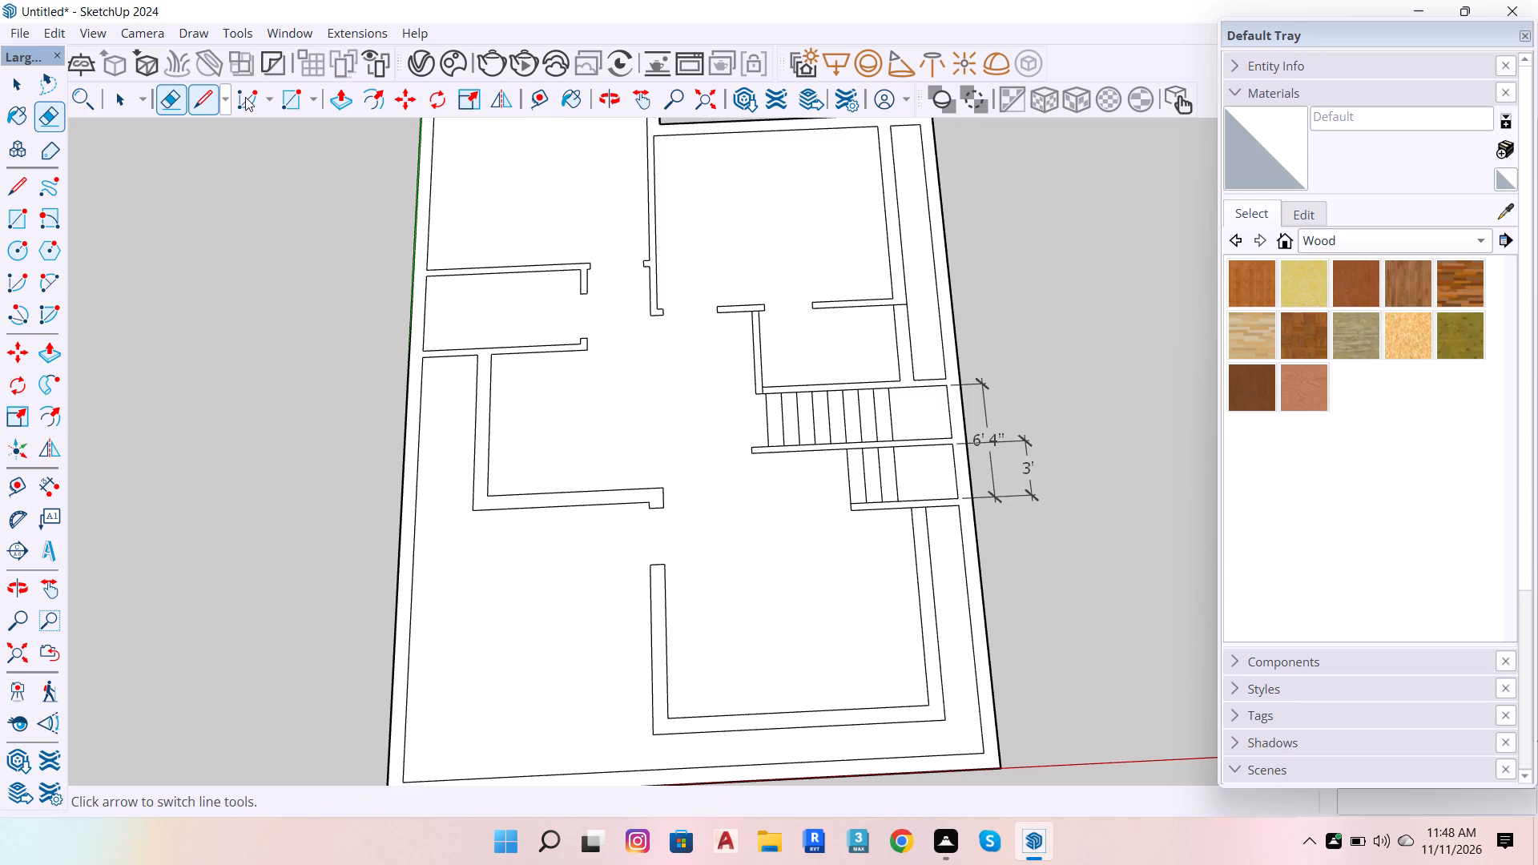
Add a linear dimension from the wall between the stair flights to the inner face of the lower-right room's bottom wall.
{"action": "left_click", "coordinate": [50, 494]}
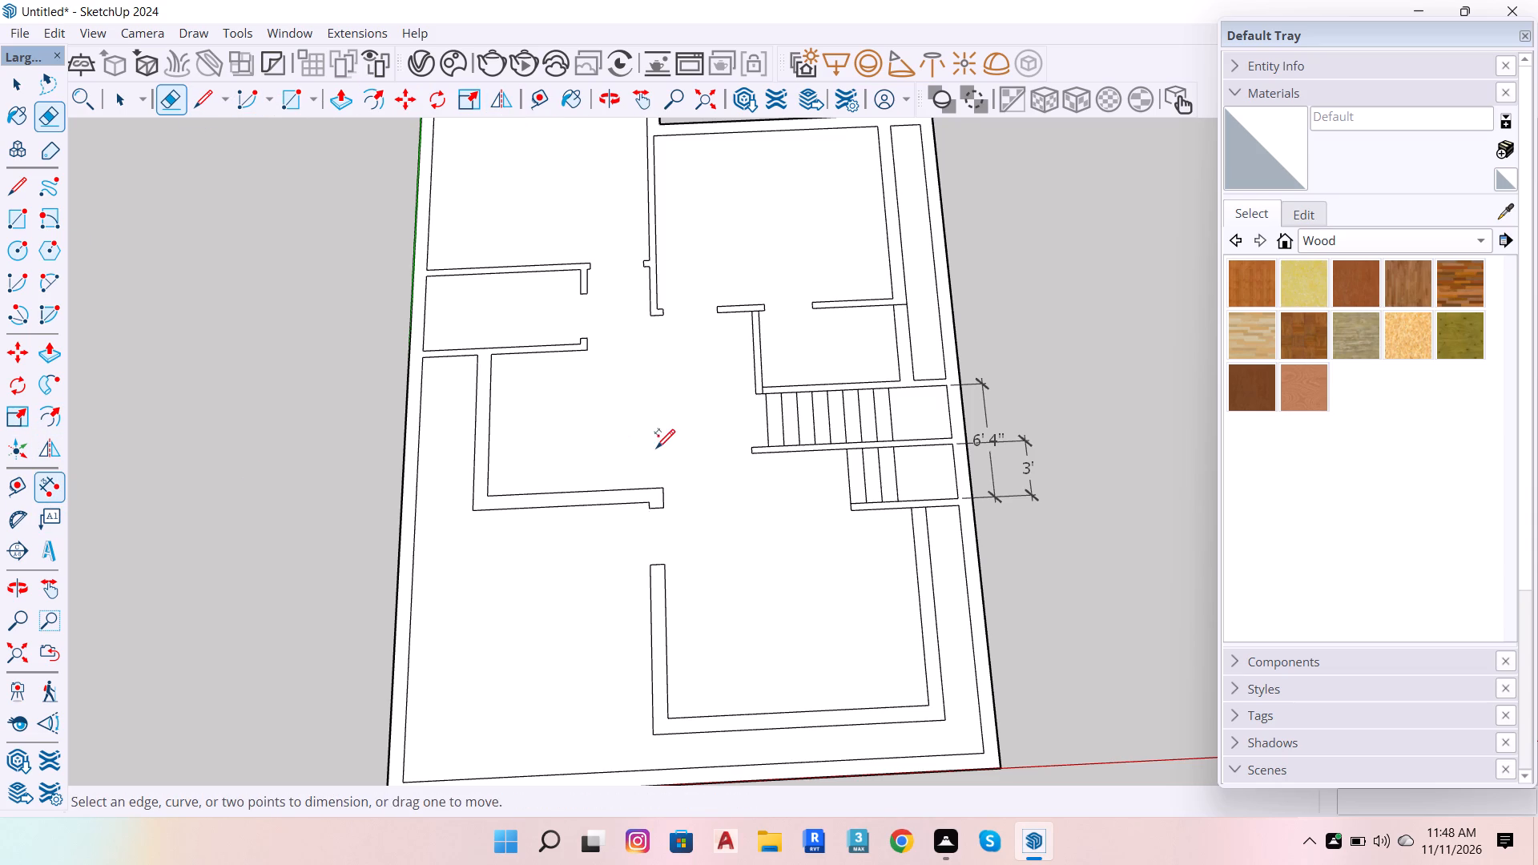
{"action": "left_click", "coordinate": [849, 453]}
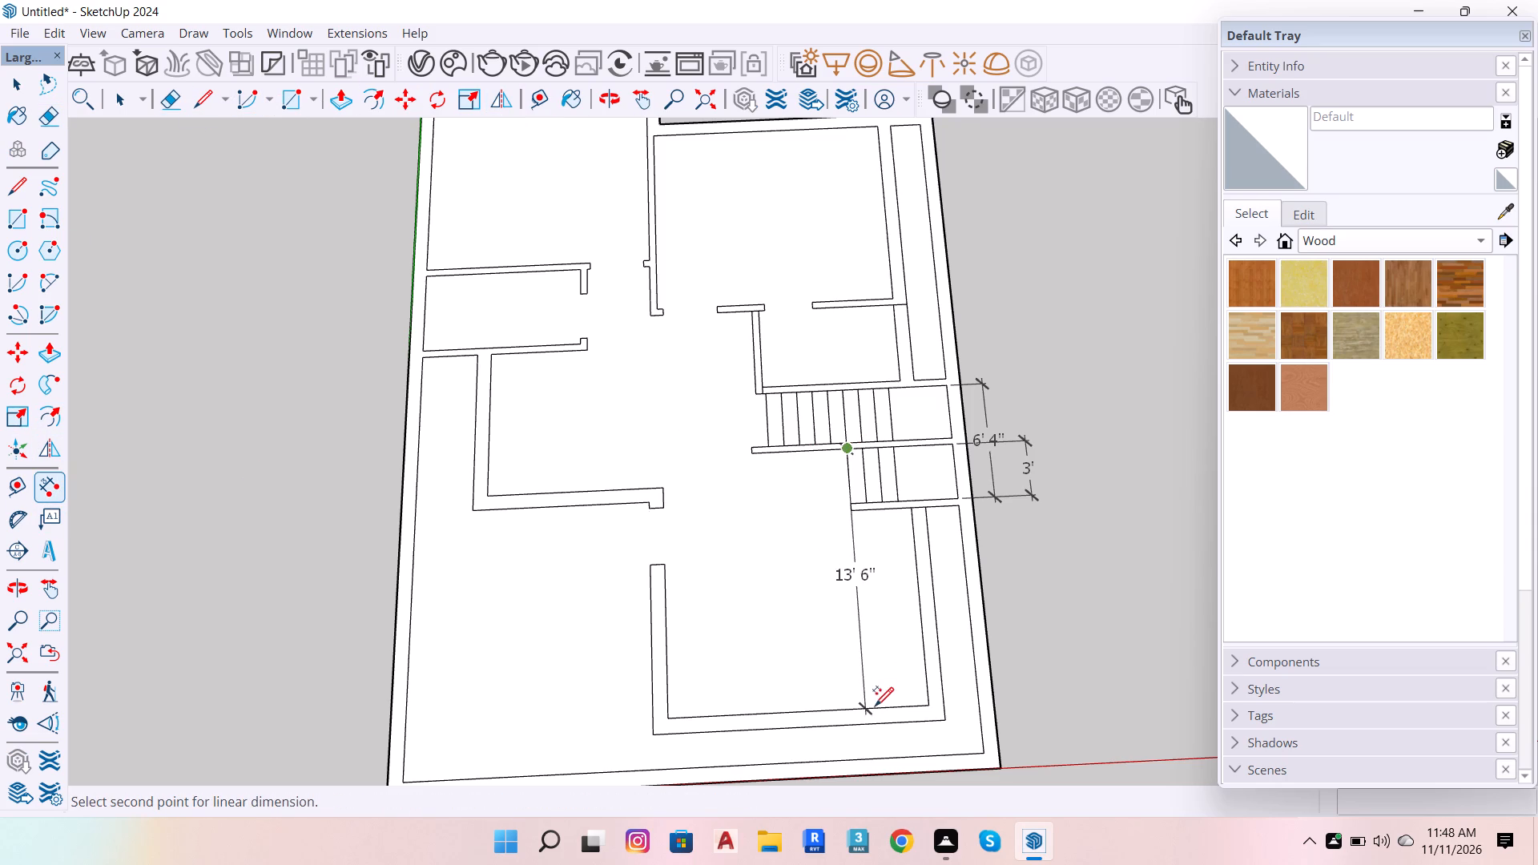
{"action": "left_click", "coordinate": [868, 712]}
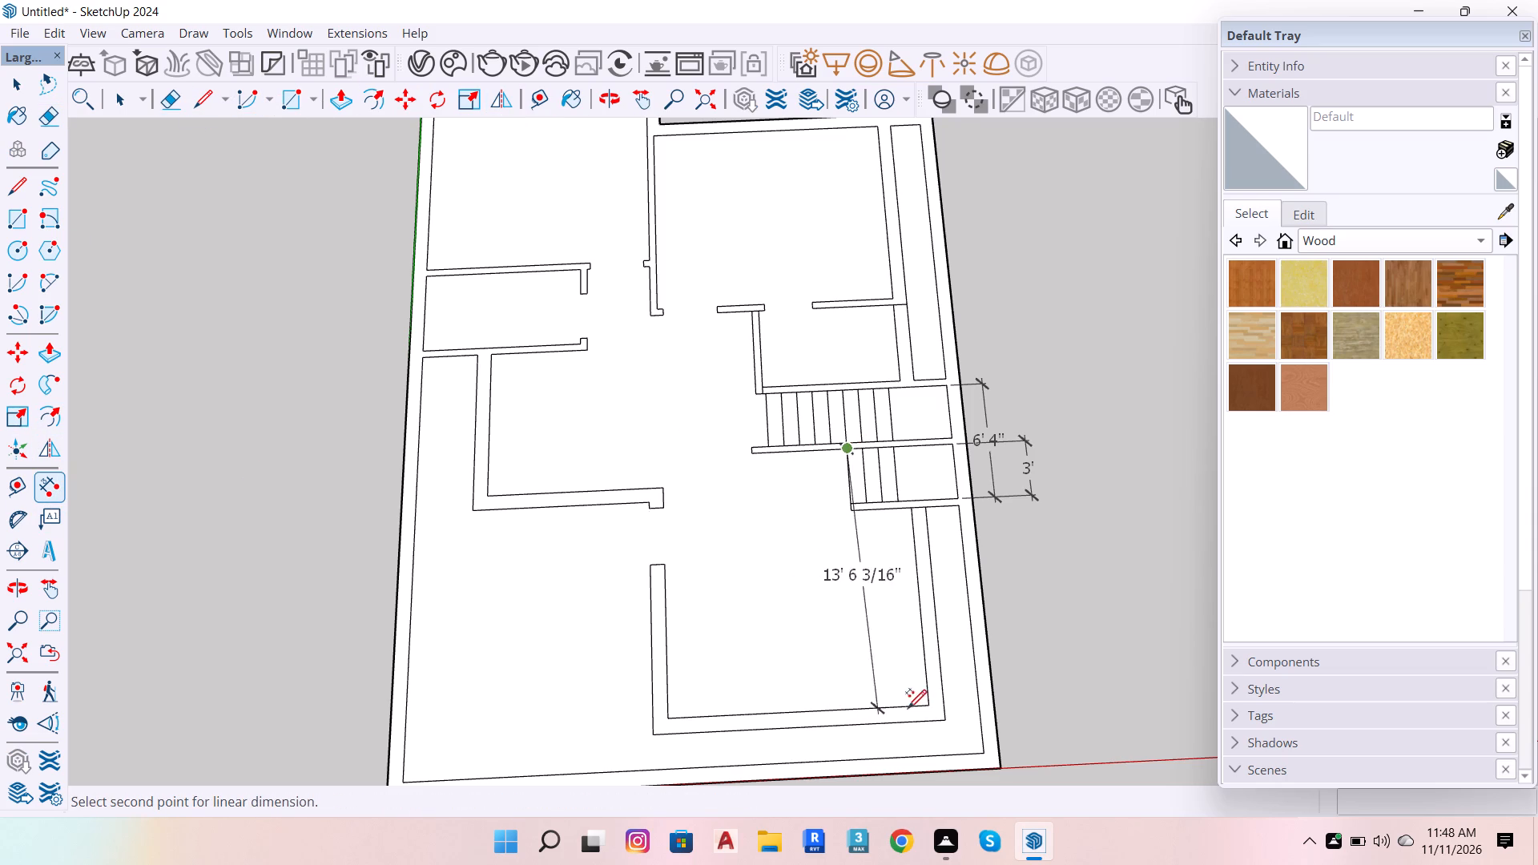
{"action": "left_click", "coordinate": [924, 707]}
{"action": "left_click", "coordinate": [825, 666]}
{"action": "scroll", "coordinate": [907, 683], "scroll_direction": "down", "scroll_amount": 6}
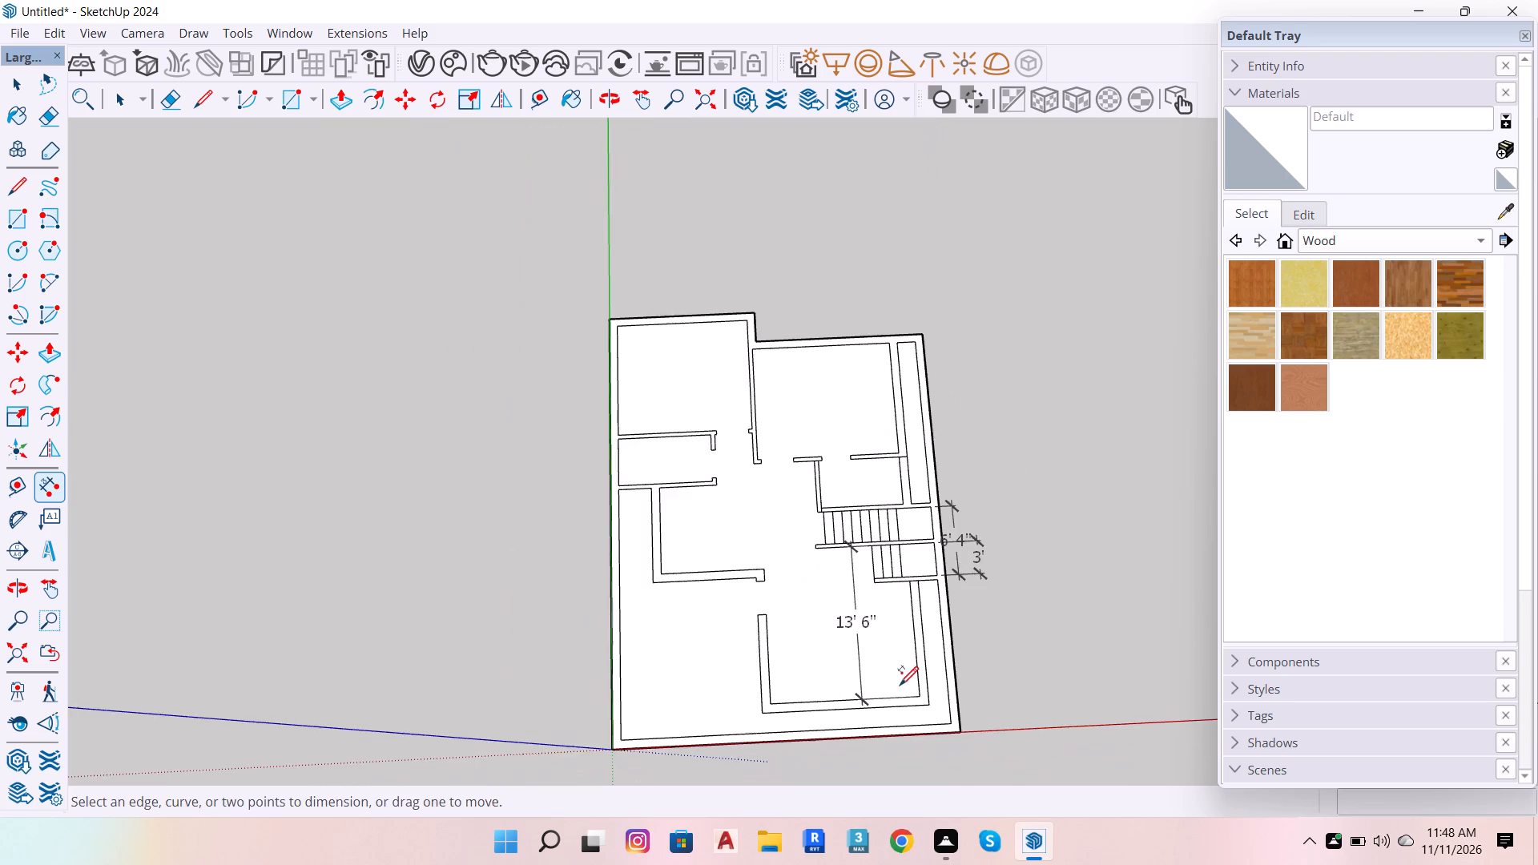
{"action": "scroll", "coordinate": [777, 572], "scroll_direction": "down", "scroll_amount": 6}
{"action": "scroll", "coordinate": [831, 630], "scroll_direction": "up", "scroll_amount": 8}
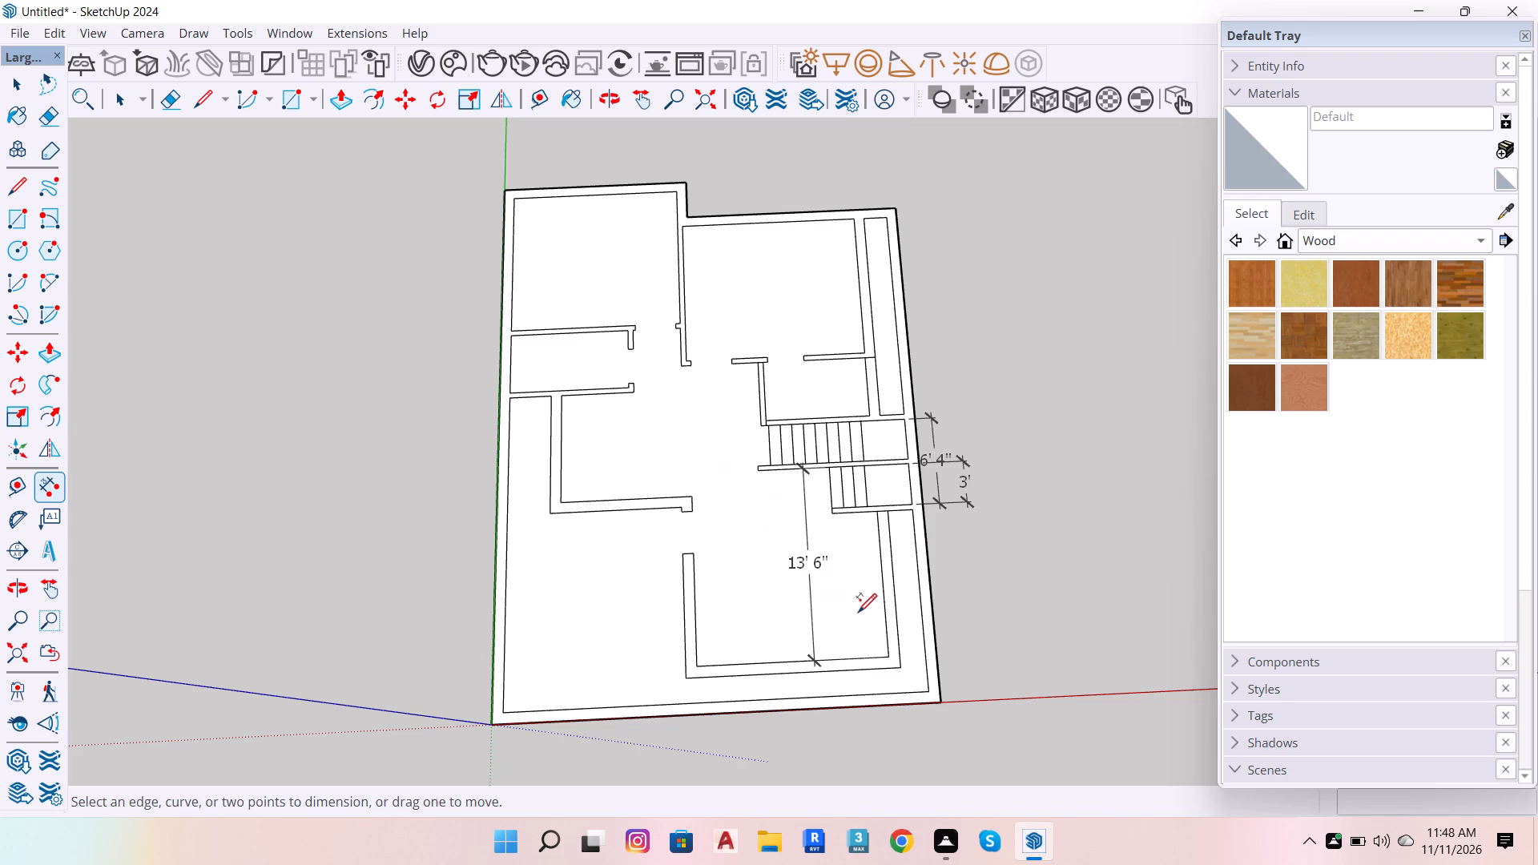
Place a lengthwise guide 4' from the inner face of the middle-left space's left wall, toward the staircase.
{"action": "key", "text": "space"}
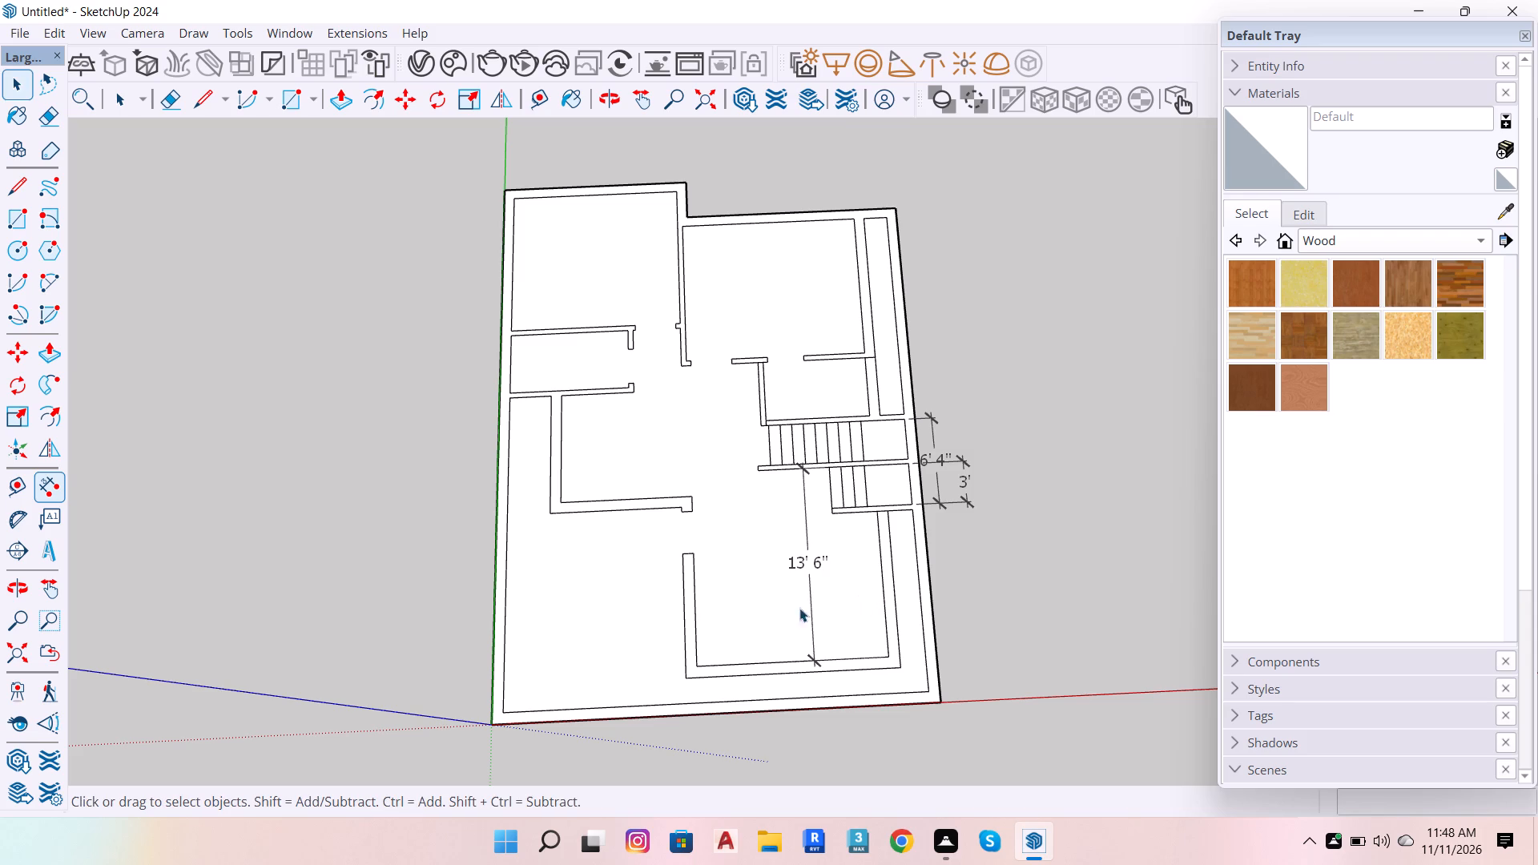
{"action": "scroll", "coordinate": [559, 446], "scroll_direction": "up", "scroll_amount": 5}
{"action": "key", "text": "t"}
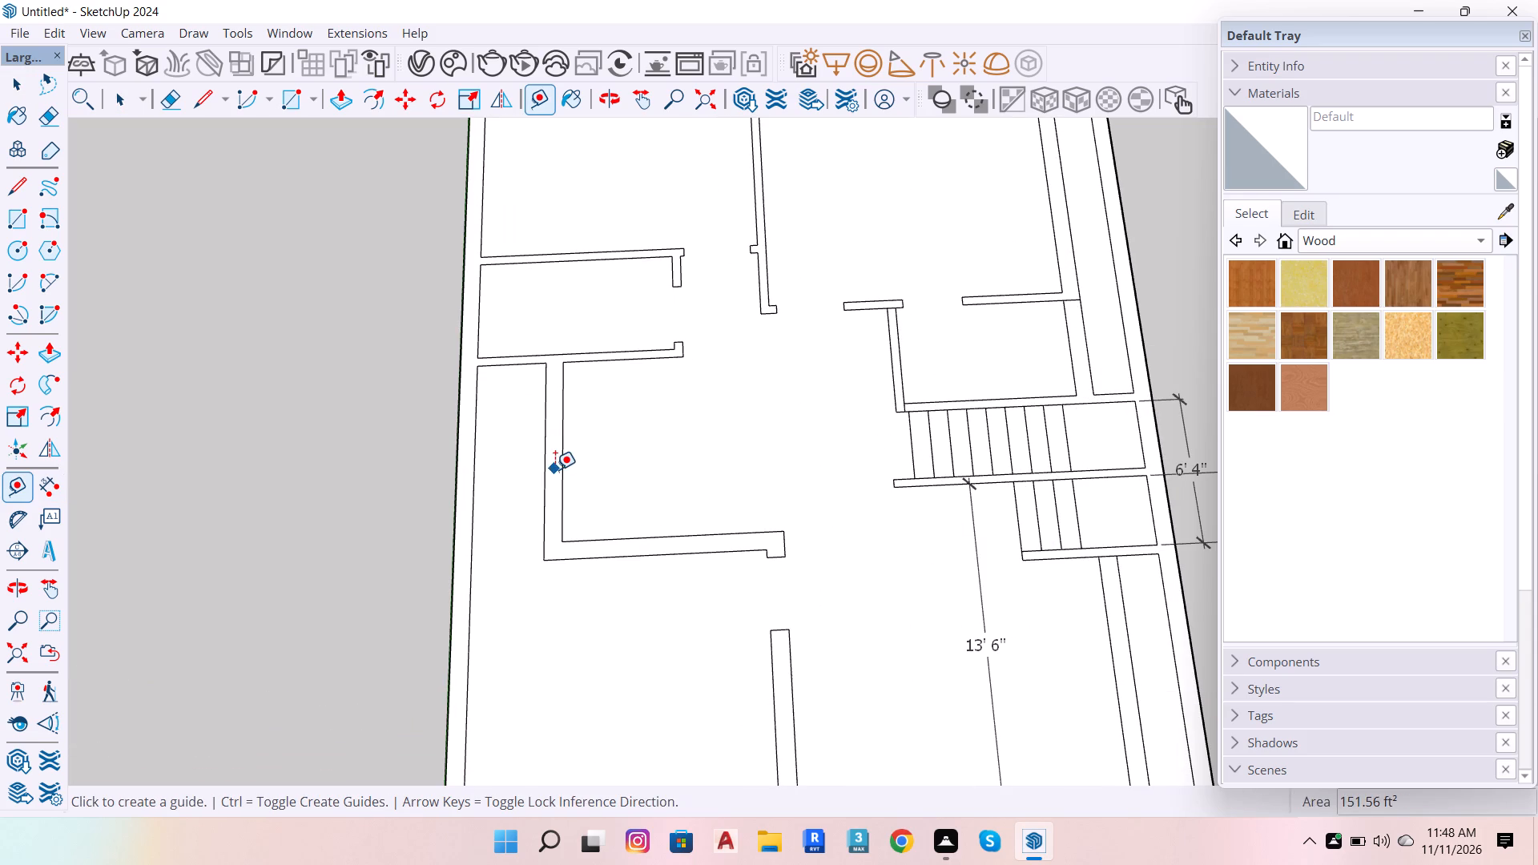
{"action": "left_click", "coordinate": [560, 474]}
{"action": "type", "text": "4'"}
{"action": "key", "text": "Return"}
{"action": "key", "text": "space"}
Draw two 9" lines across the middle-left space's lower wall, one at the guide and one at the inner left corner.
{"action": "key", "text": "l"}
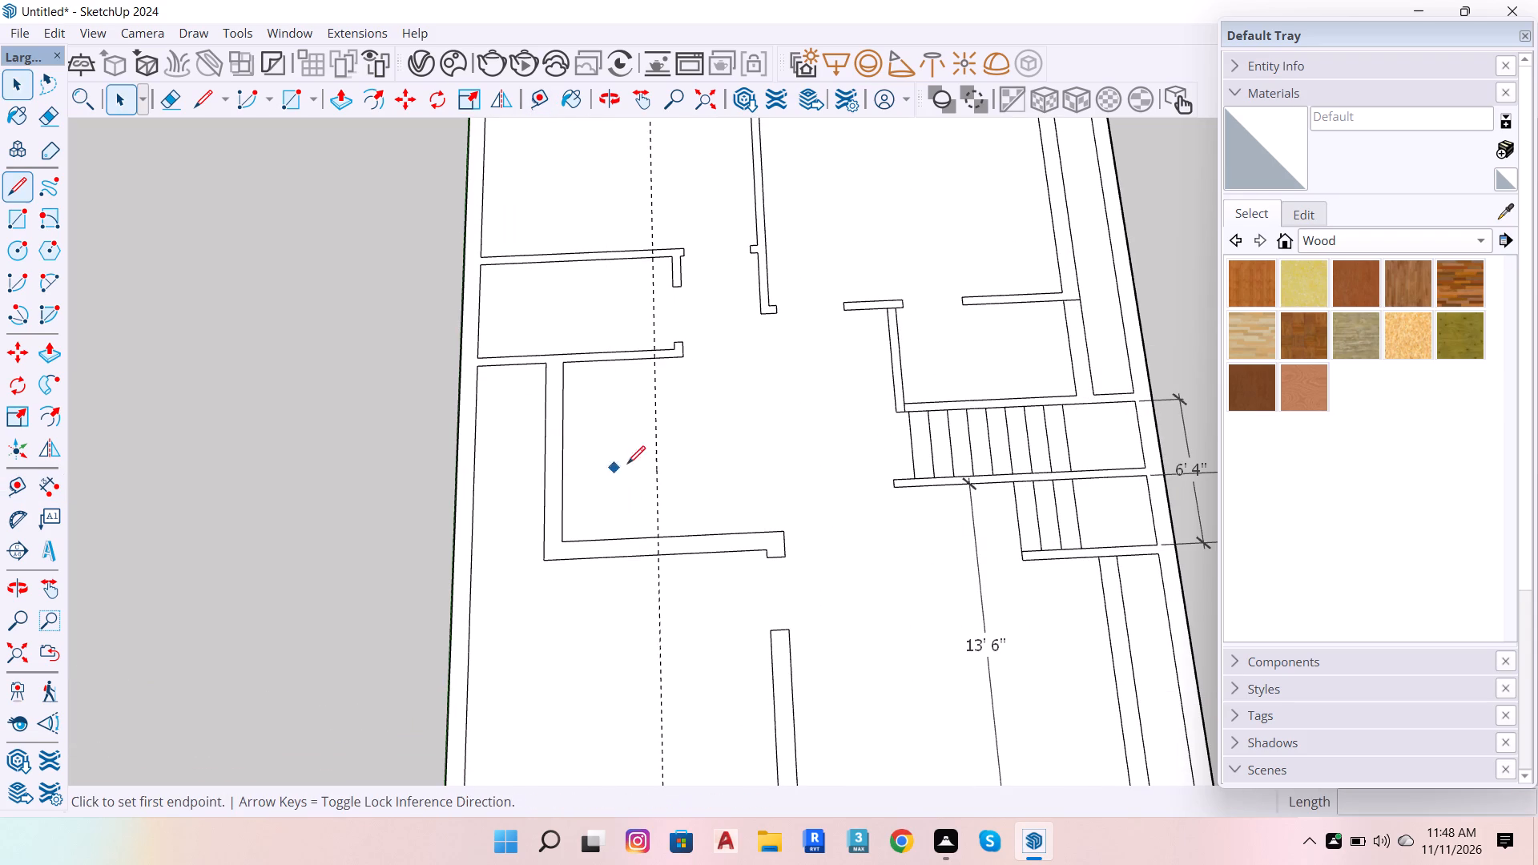
{"action": "left_click", "coordinate": [663, 534]}
{"action": "left_click", "coordinate": [662, 558]}
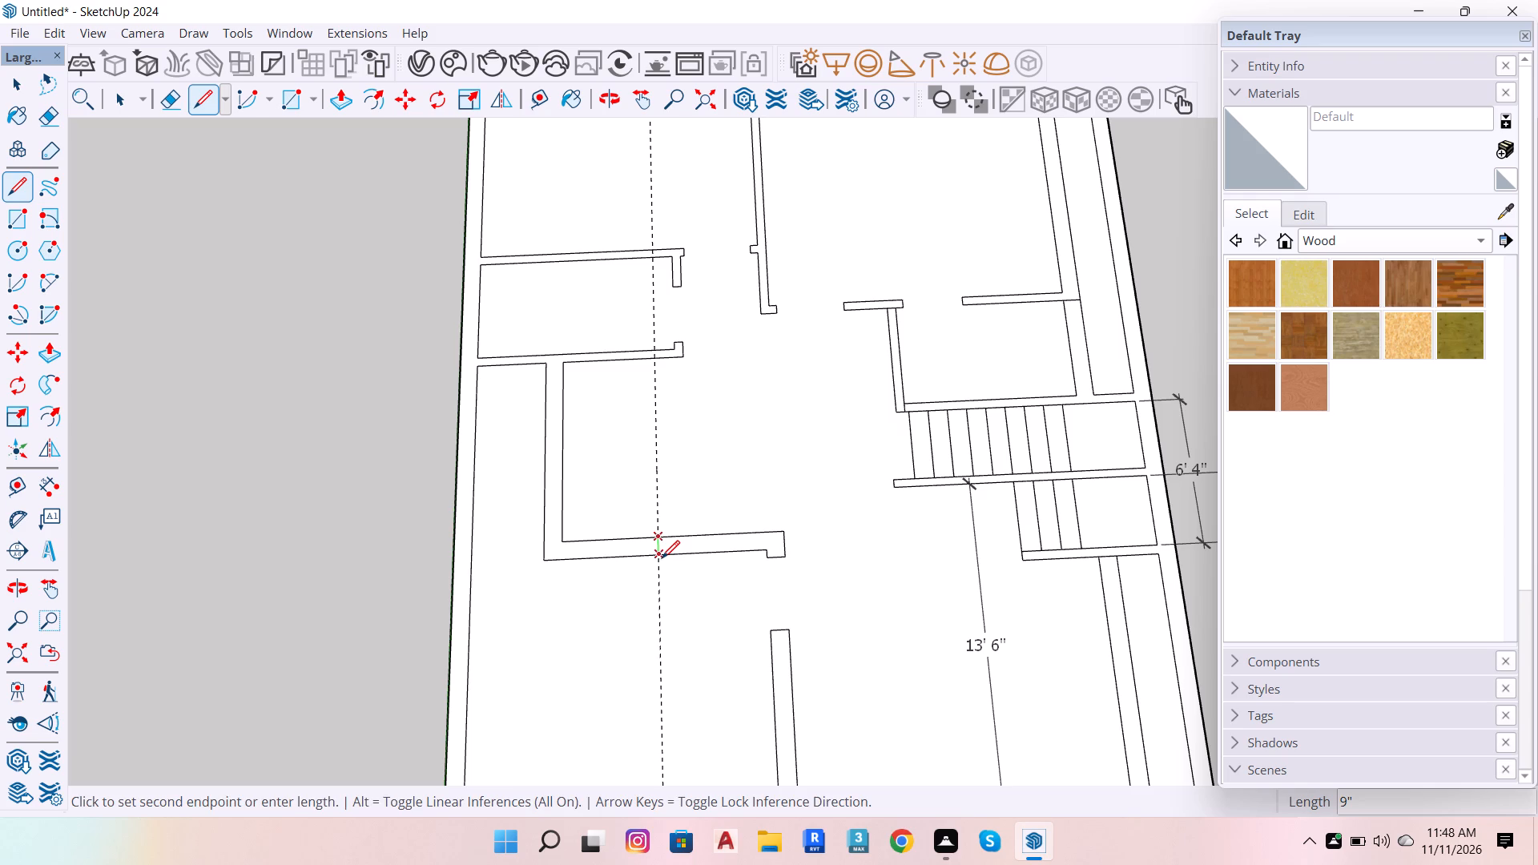
{"action": "scroll", "coordinate": [646, 482], "scroll_direction": "down", "scroll_amount": 5}
{"action": "key", "text": "space"}
{"action": "scroll", "coordinate": [653, 517], "scroll_direction": "up", "scroll_amount": 5}
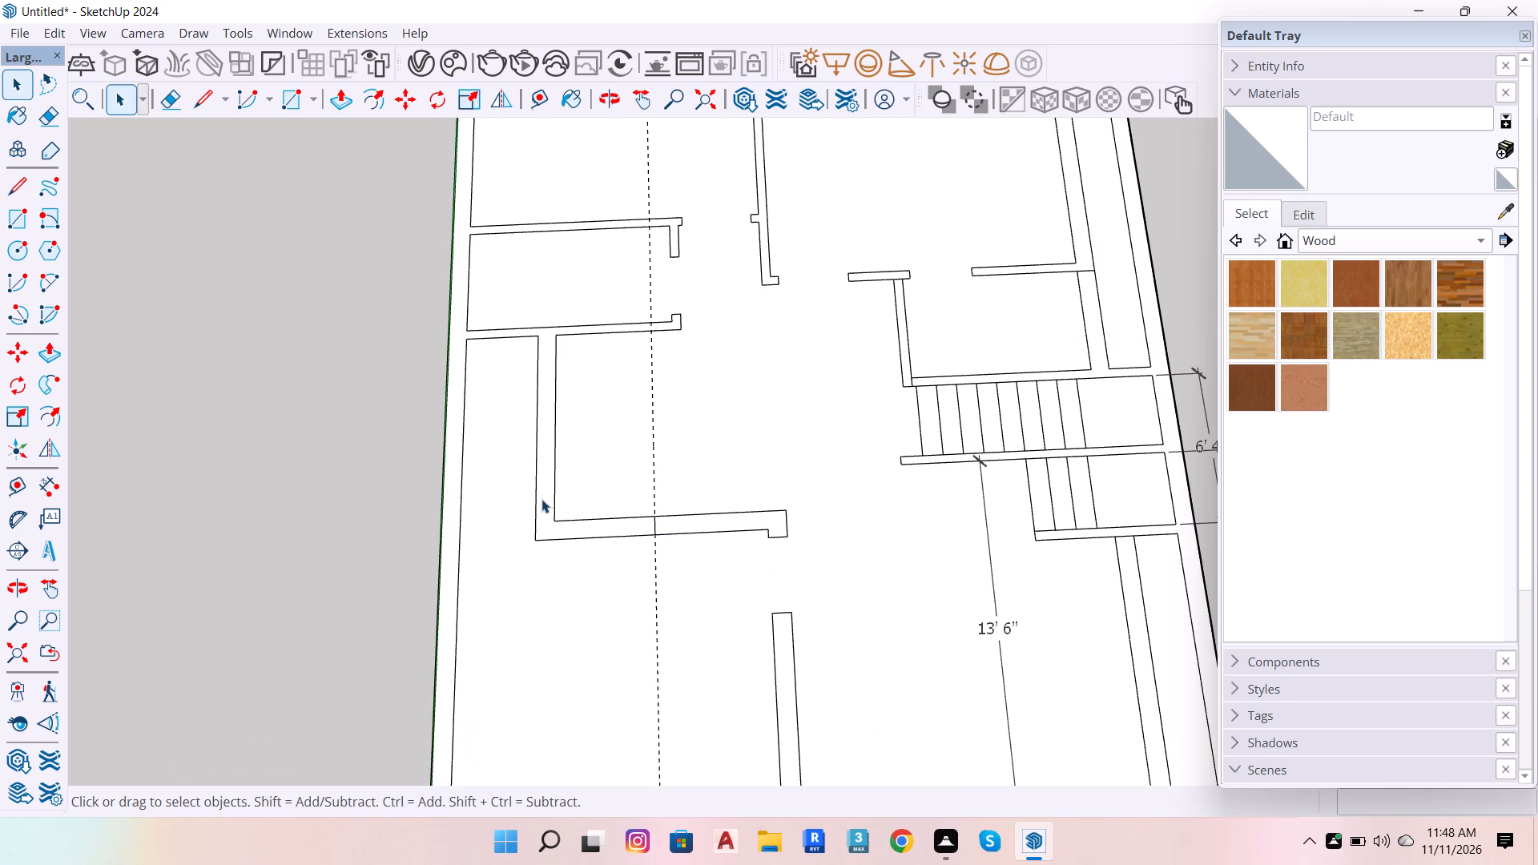
{"action": "key", "text": "l"}
{"action": "left_click", "coordinate": [555, 518]}
{"action": "left_click", "coordinate": [554, 542]}
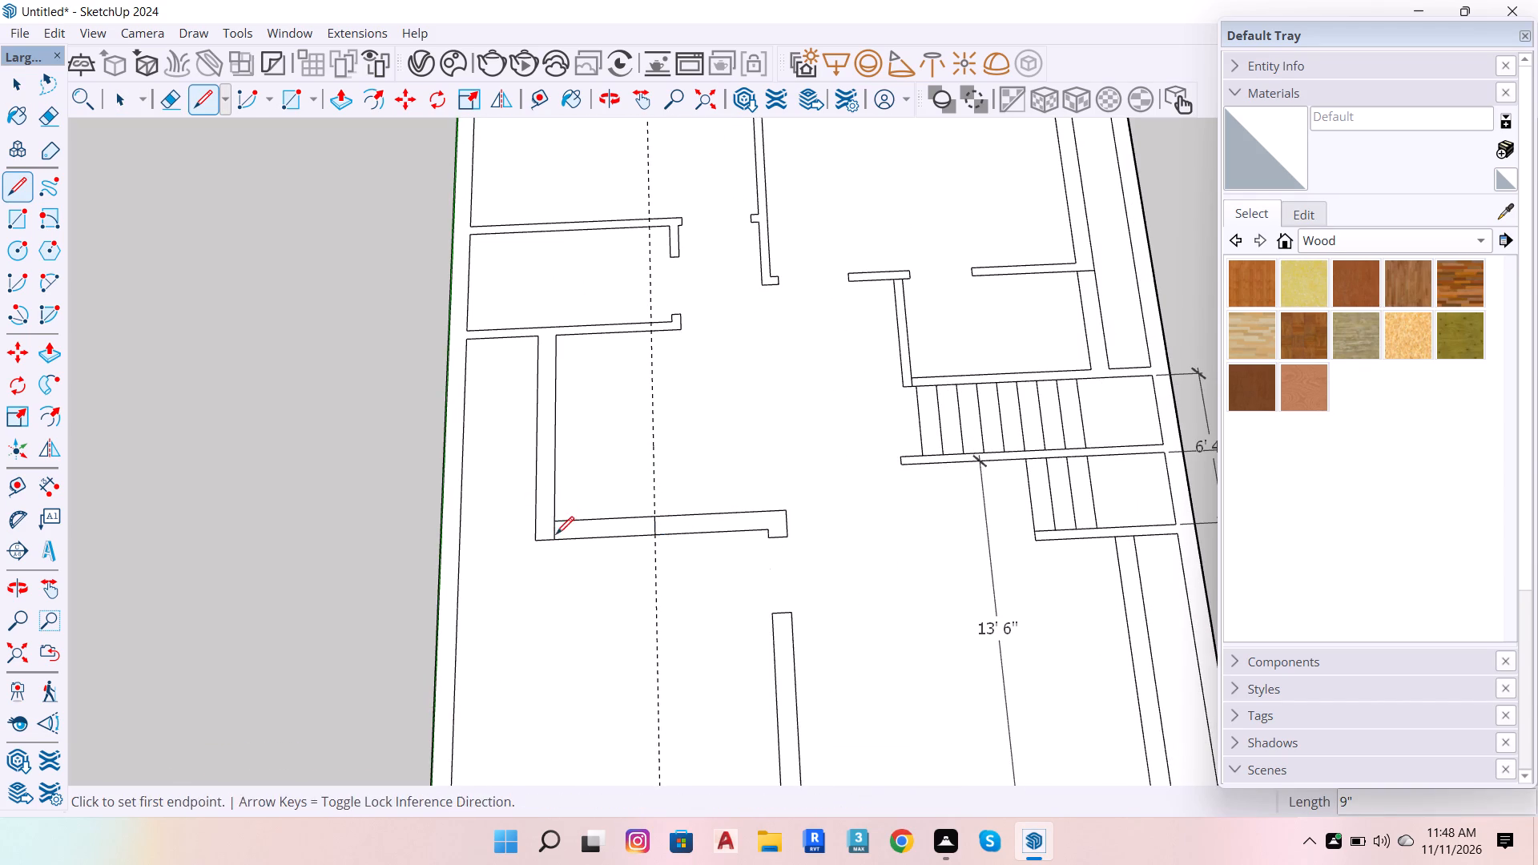
{"action": "key", "text": "space"}
Erase the edges of the middle-left space's lower wall between the two 9" lines to open the passage.
{"action": "key", "text": "t"}
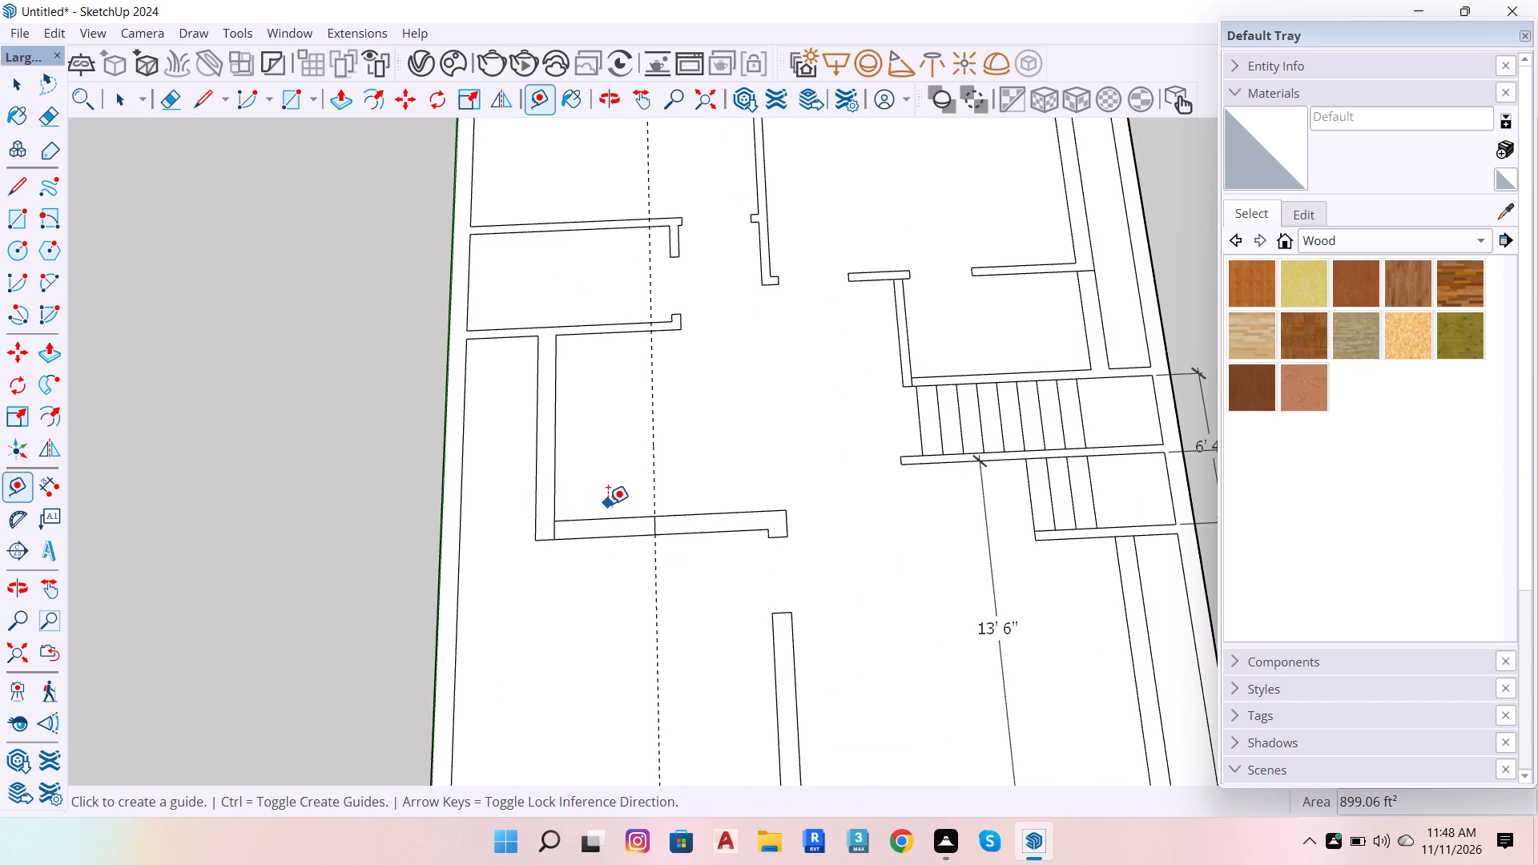
{"action": "key", "text": "e"}
{"action": "left_click_drag", "start_coordinate": [614, 504], "coordinate": [620, 545]}
{"action": "scroll", "coordinate": [578, 519], "scroll_direction": "down", "scroll_amount": 11}
{"action": "scroll", "coordinate": [701, 593], "scroll_direction": "up", "scroll_amount": 2}
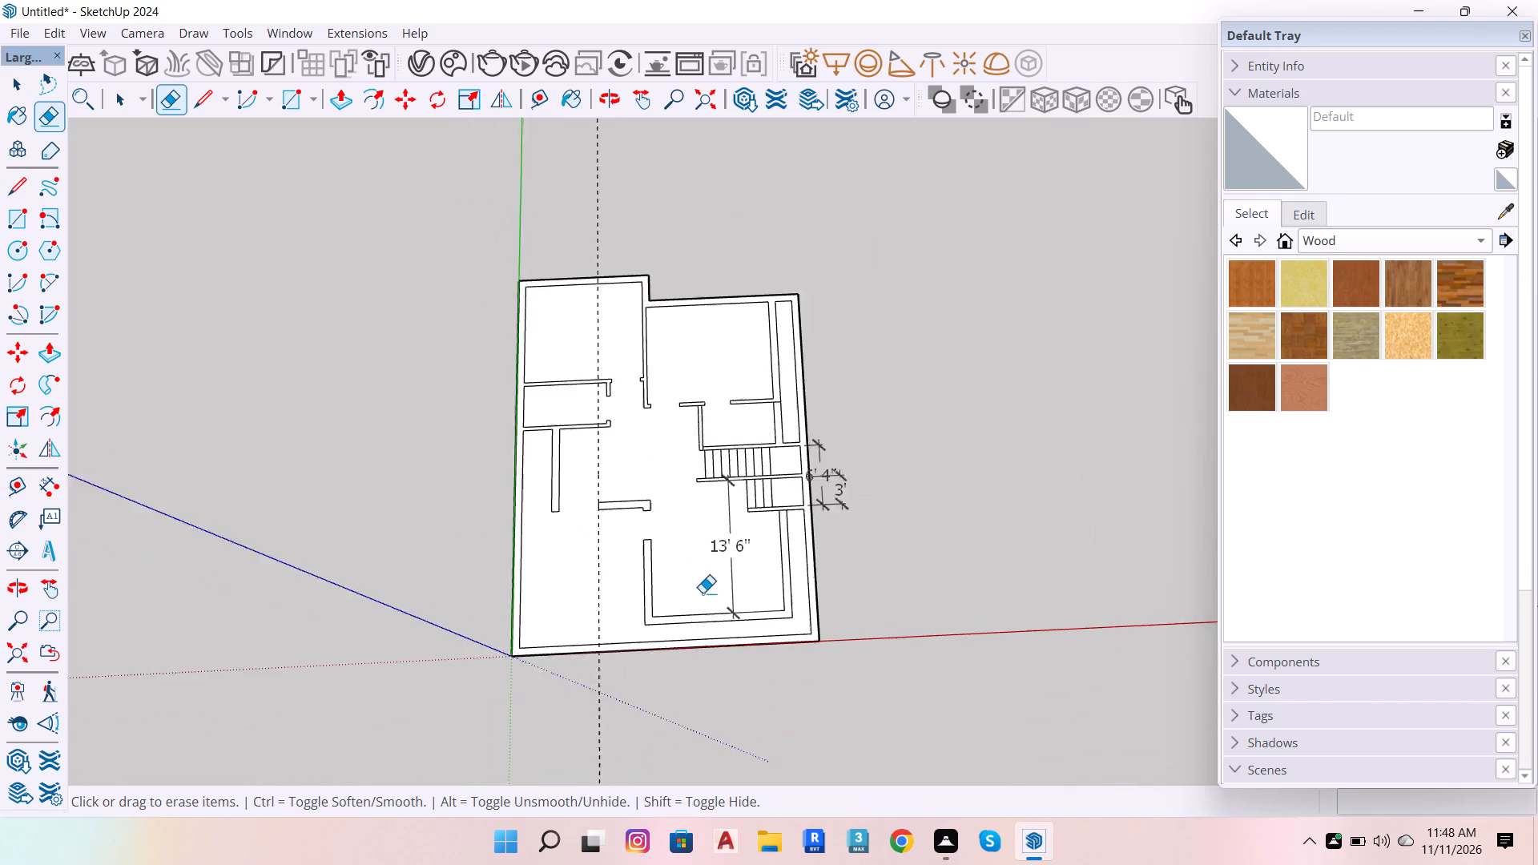
Place two lengthwise guides in the lower-right room: 2' from its right wall's inner face and 4' further toward the opposite wall.
{"action": "scroll", "coordinate": [703, 593], "scroll_direction": "up", "scroll_amount": 3}
{"action": "key", "text": "space"}
{"action": "key", "text": "t"}
{"action": "left_click", "coordinate": [822, 597]}
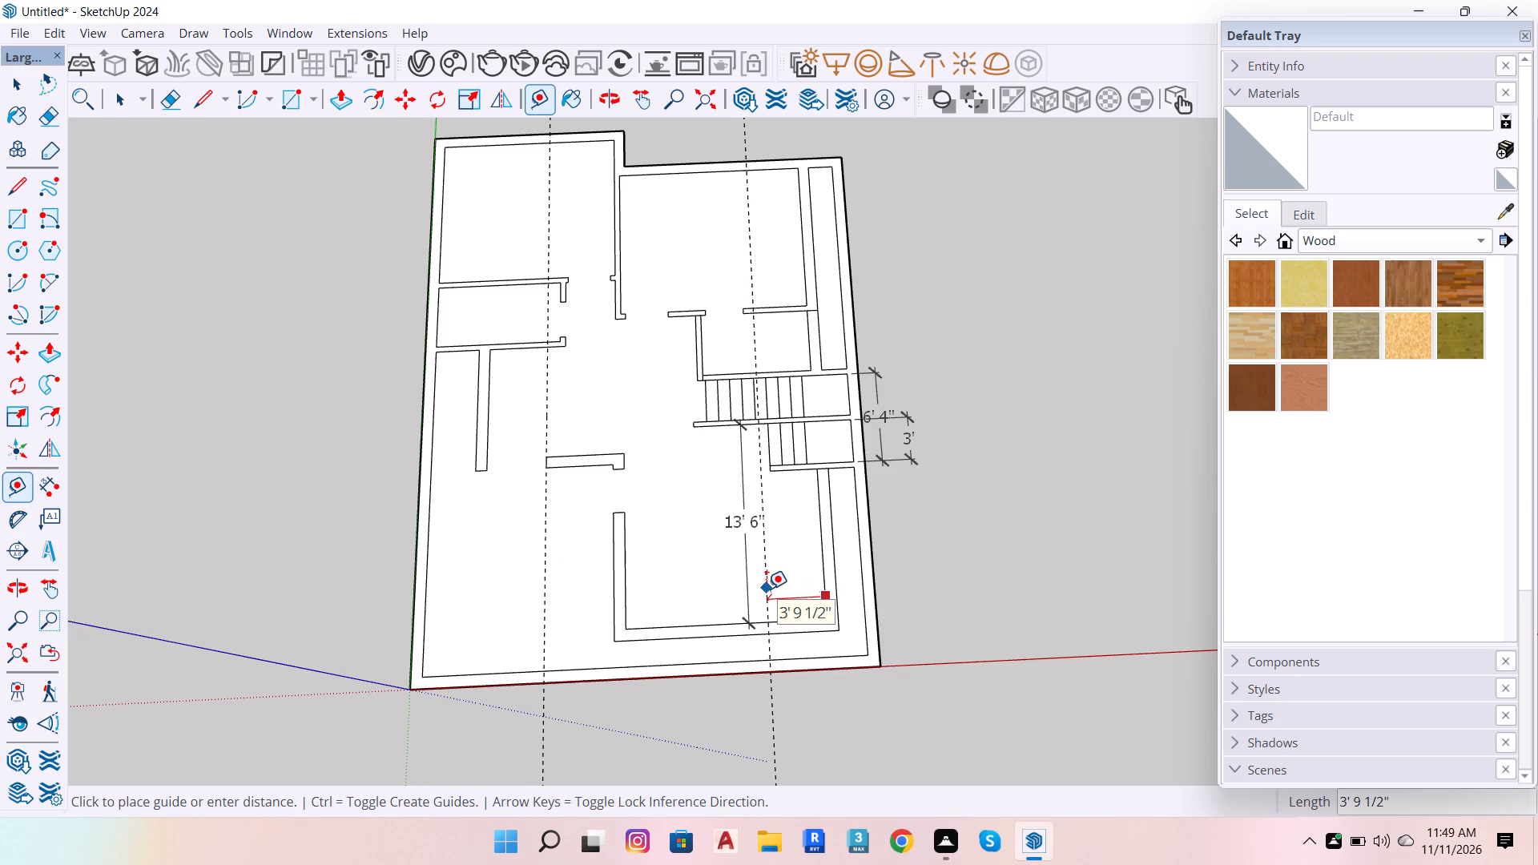
{"action": "key", "text": "3"}
{"action": "key", "text": "BackSpace"}
{"action": "type", "text": "2'"}
{"action": "key", "text": "Return"}
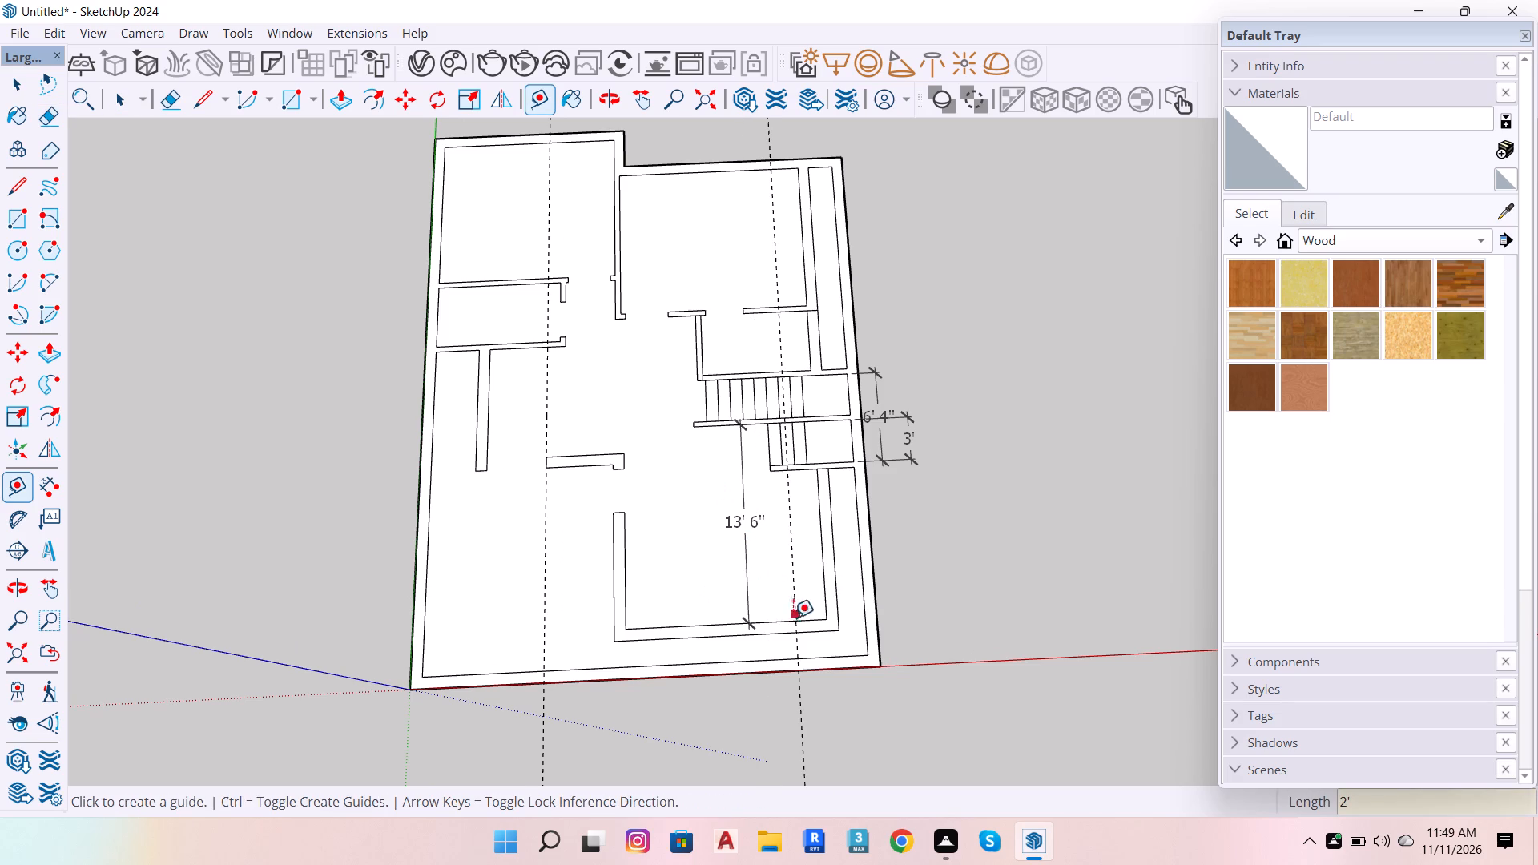
{"action": "left_click", "coordinate": [795, 599]}
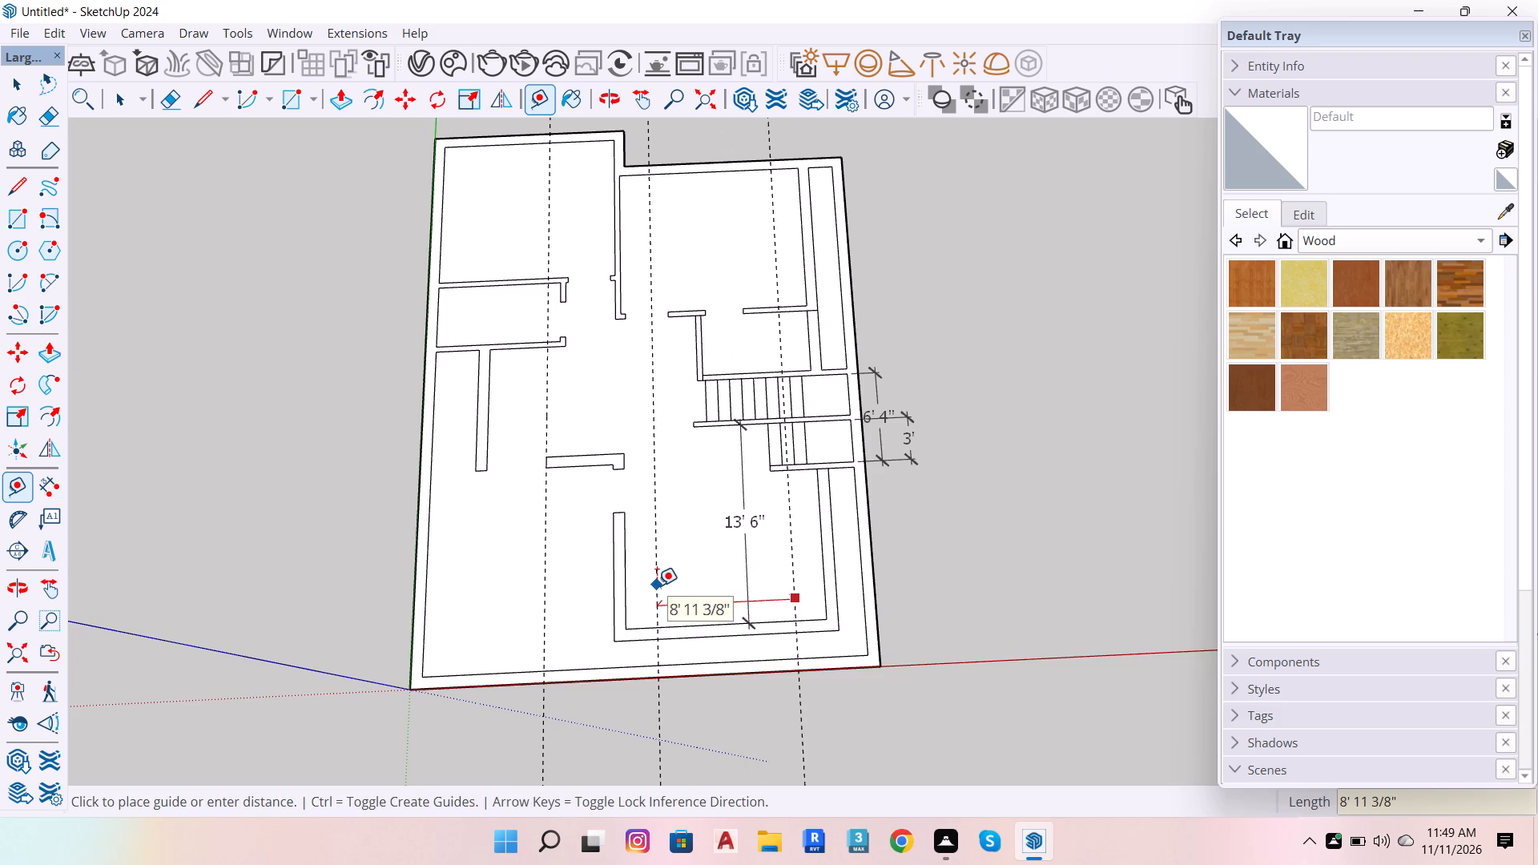
{"action": "type", "text": "4'"}
{"action": "key", "text": "Return"}
{"action": "key", "text": "space"}
Draw two 9" lines across the lower-right room's bottom wall, one at each of the two new guides.
{"action": "scroll", "coordinate": [875, 650], "scroll_direction": "up", "scroll_amount": 4}
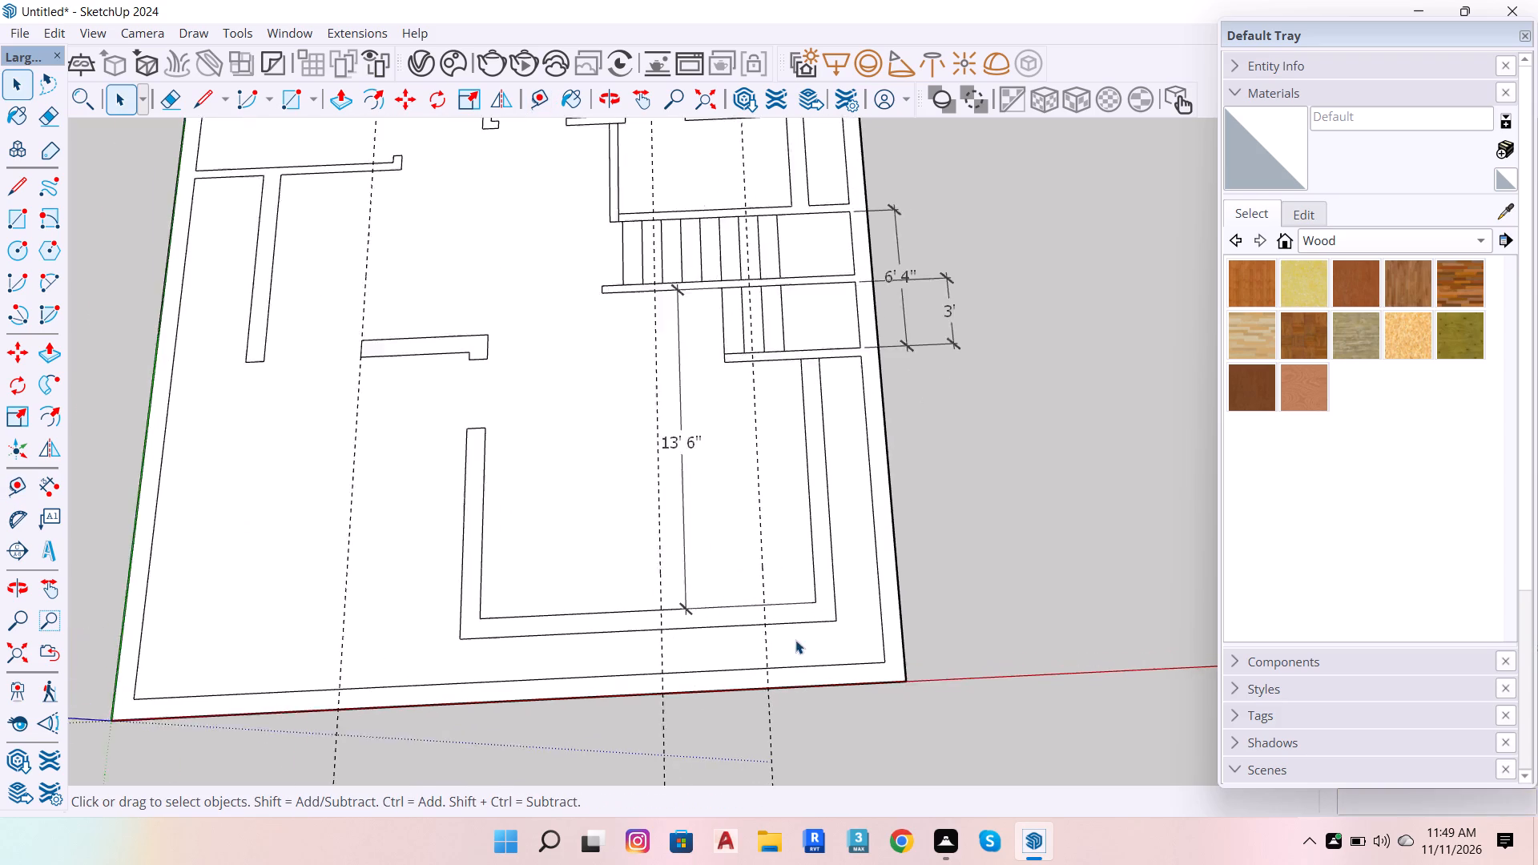
{"action": "scroll", "coordinate": [795, 640], "scroll_direction": "up", "scroll_amount": 8}
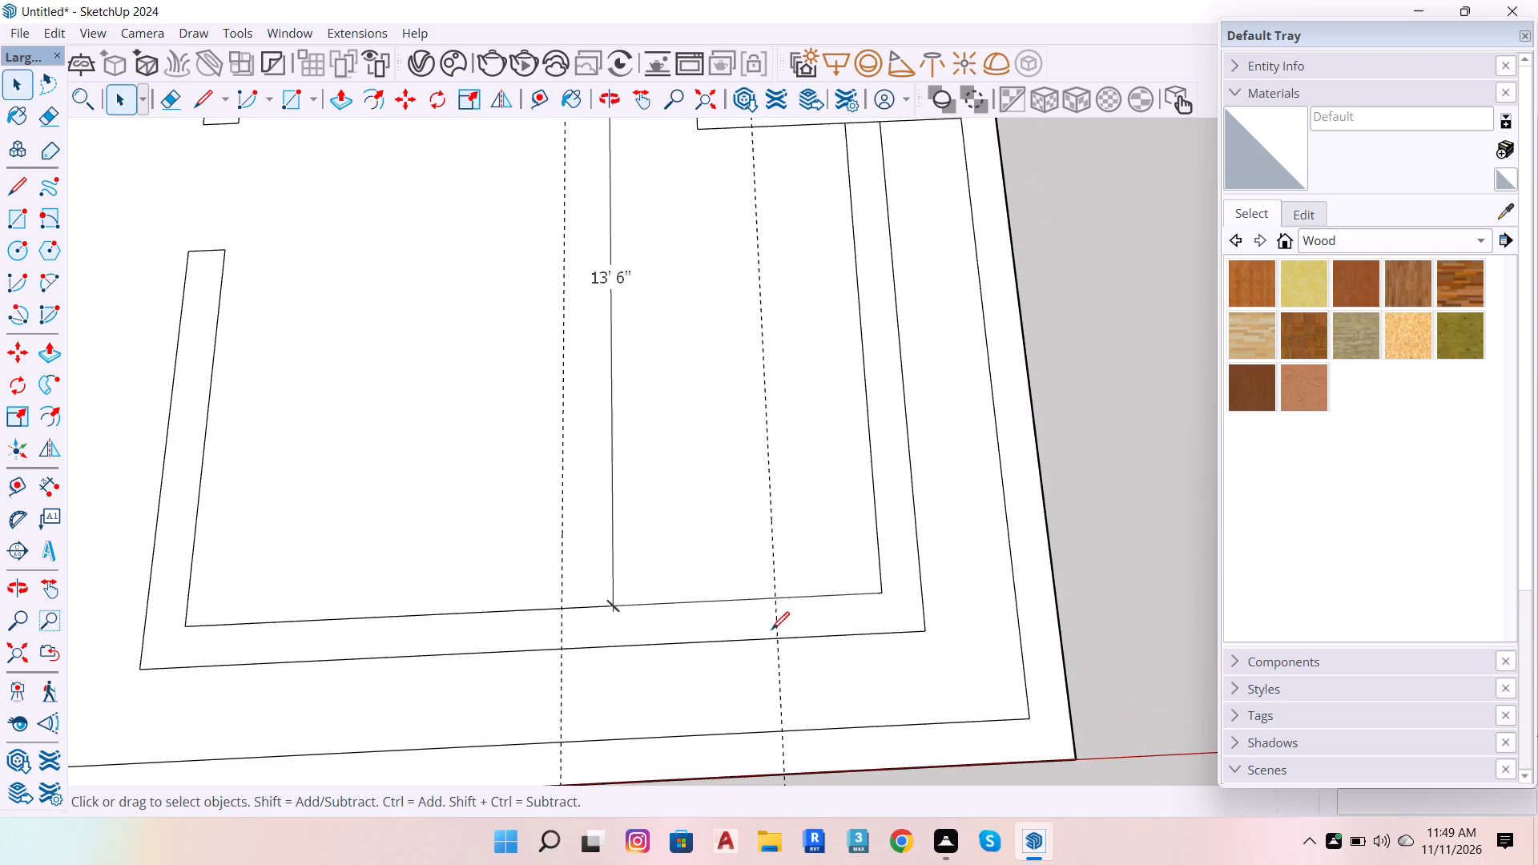
{"action": "key", "text": "l"}
{"action": "left_click", "coordinate": [777, 599]}
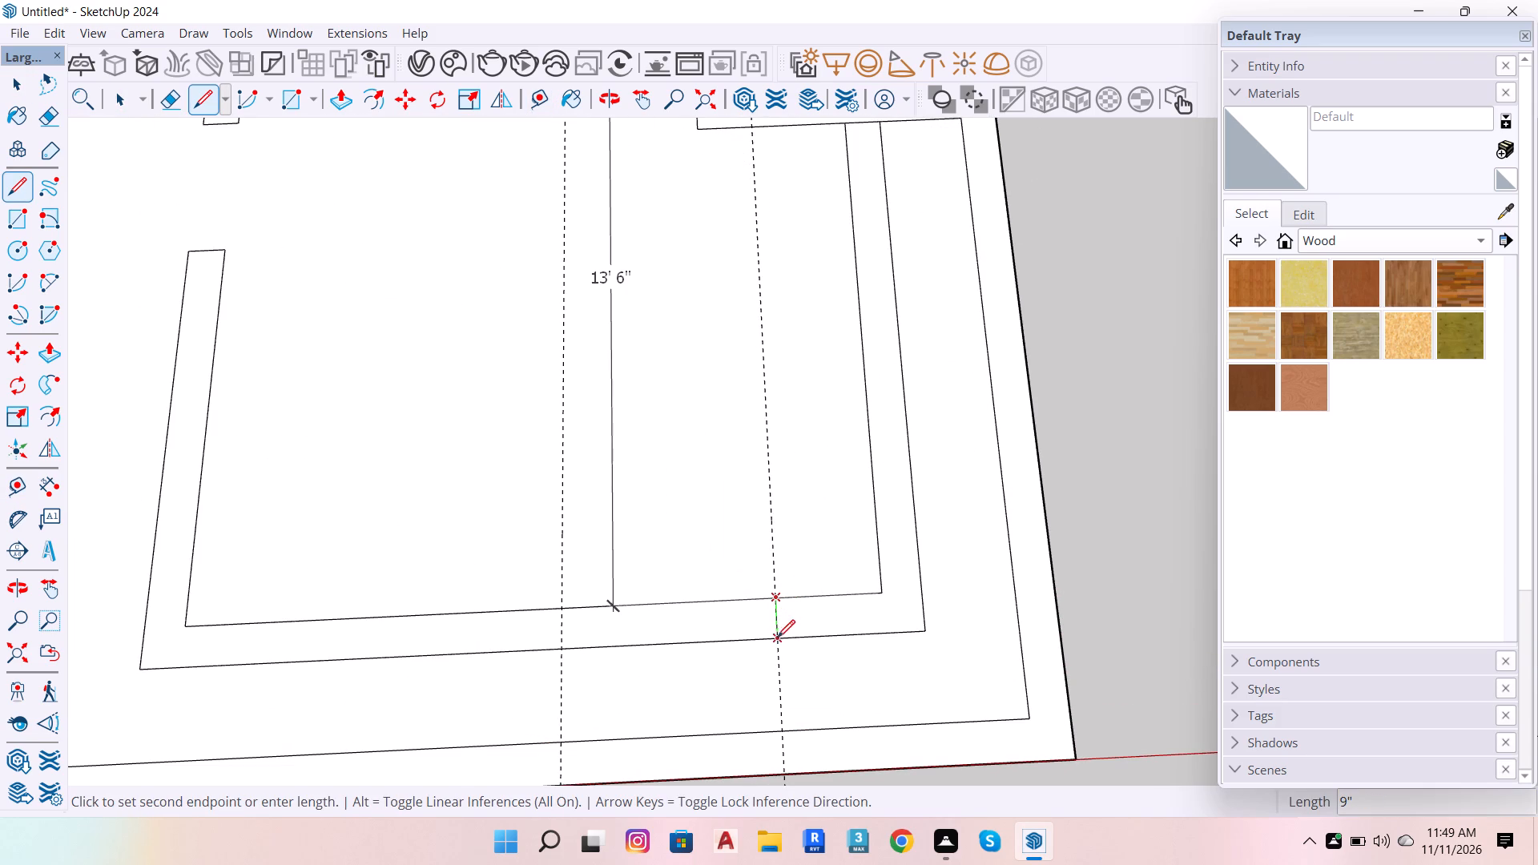
{"action": "left_click", "coordinate": [777, 639]}
{"action": "key", "text": "l"}
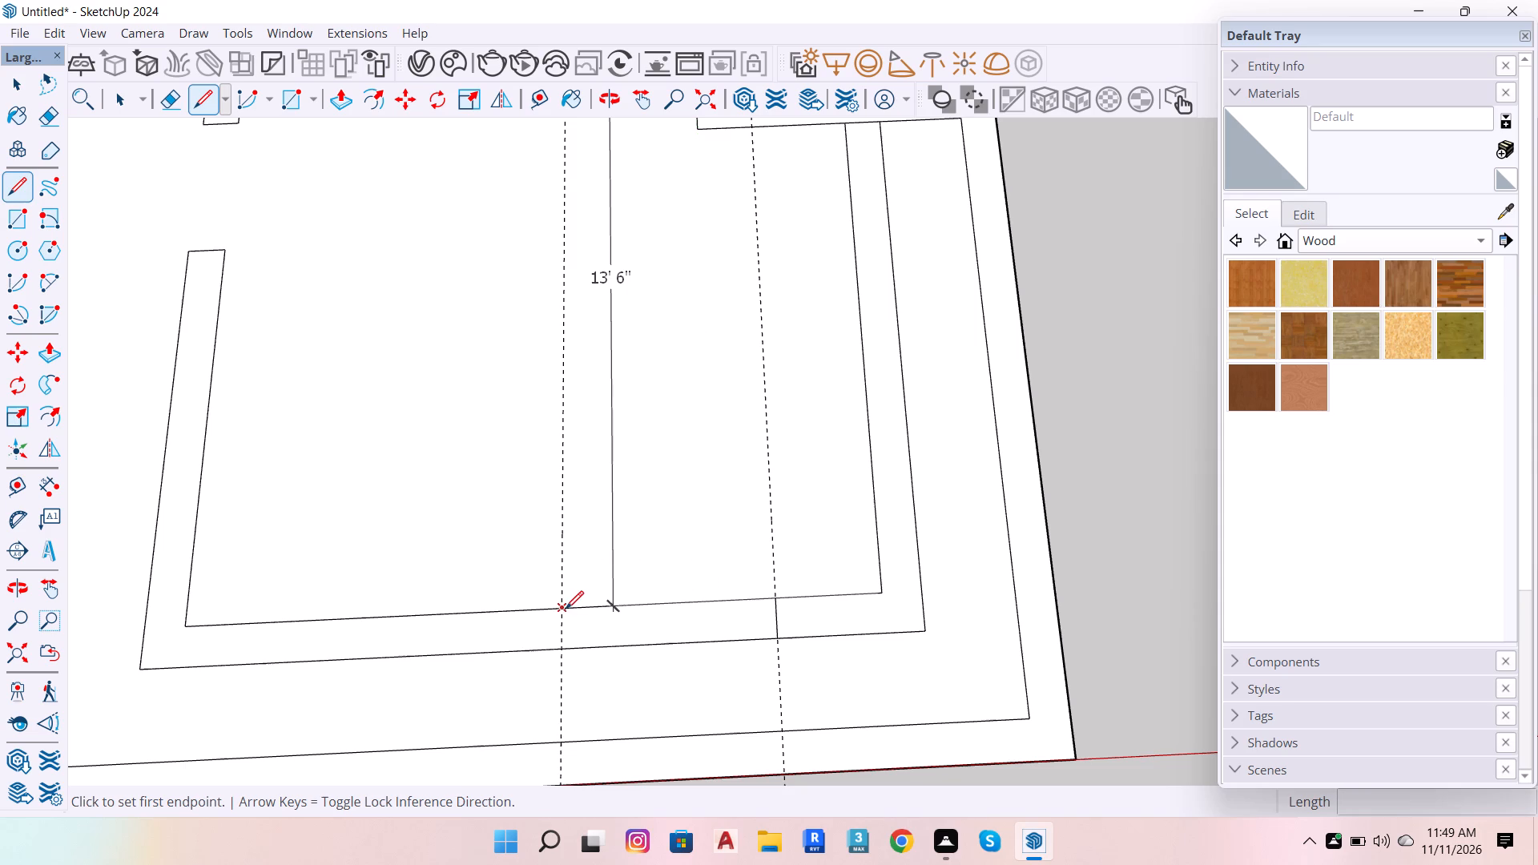
{"action": "left_click", "coordinate": [563, 609]}
{"action": "left_click", "coordinate": [569, 646]}
{"action": "key", "text": "space"}
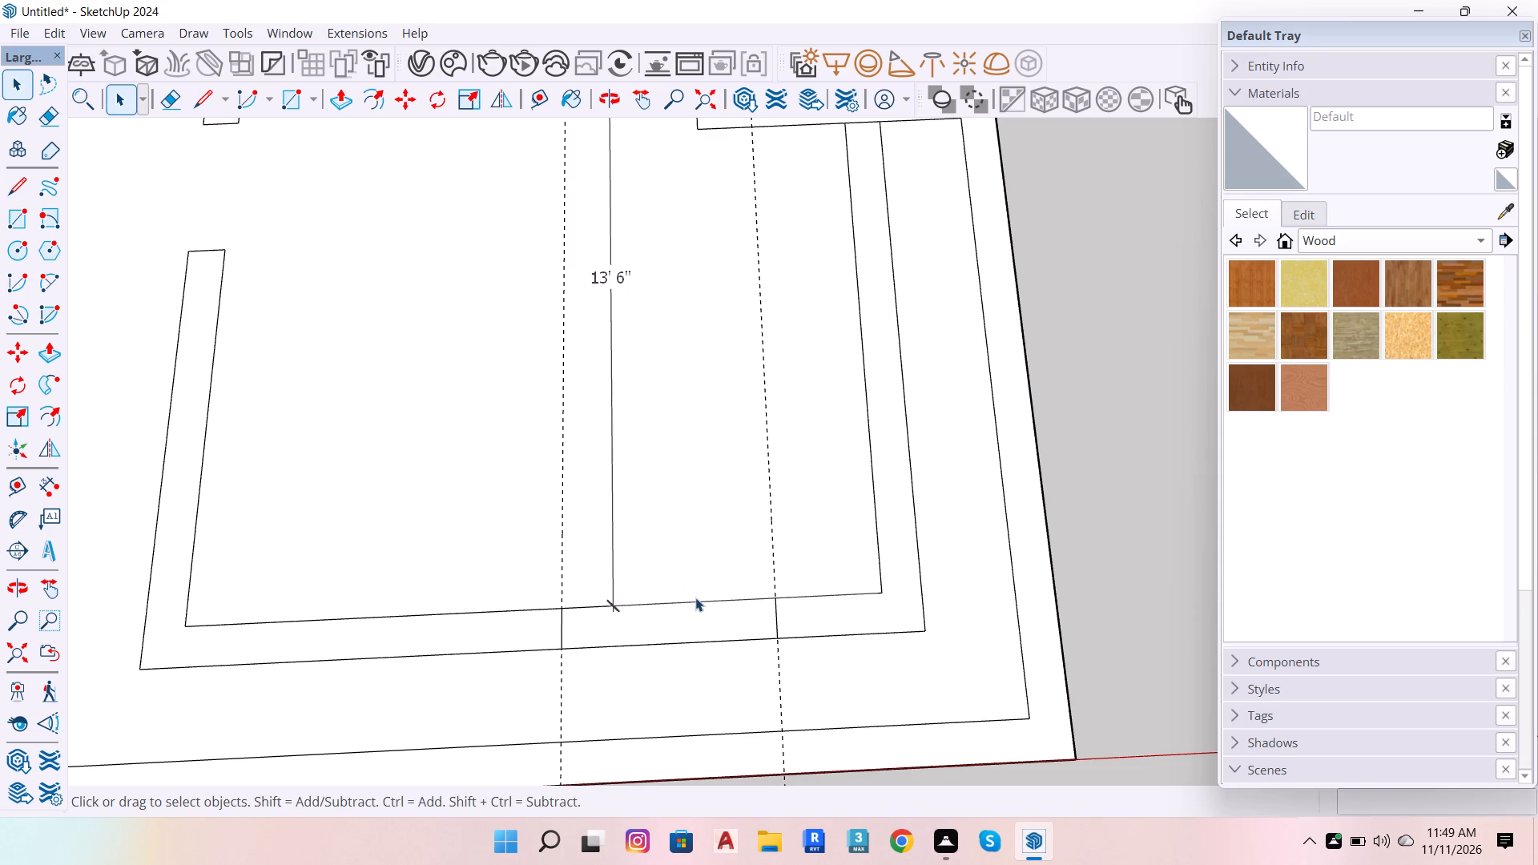
Erase the edges of the lower-right room's bottom wall between the two 9" lines to open the passage.
{"action": "key", "text": "e"}
{"action": "left_click_drag", "start_coordinate": [696, 581], "coordinate": [687, 662]}
Erase the three lengthwise guides and the 13' 6" dimension in the lower-right room.
{"action": "scroll", "coordinate": [723, 591], "scroll_direction": "down", "scroll_amount": 6}
{"action": "scroll", "coordinate": [847, 608], "scroll_direction": "down", "scroll_amount": 10}
{"action": "scroll", "coordinate": [803, 585], "scroll_direction": "up", "scroll_amount": 2}
{"action": "left_click_drag", "start_coordinate": [811, 553], "coordinate": [697, 562]}
{"action": "left_click", "coordinate": [572, 548]}
{"action": "scroll", "coordinate": [815, 535], "scroll_direction": "down", "scroll_amount": 5}
{"action": "key", "text": "space"}
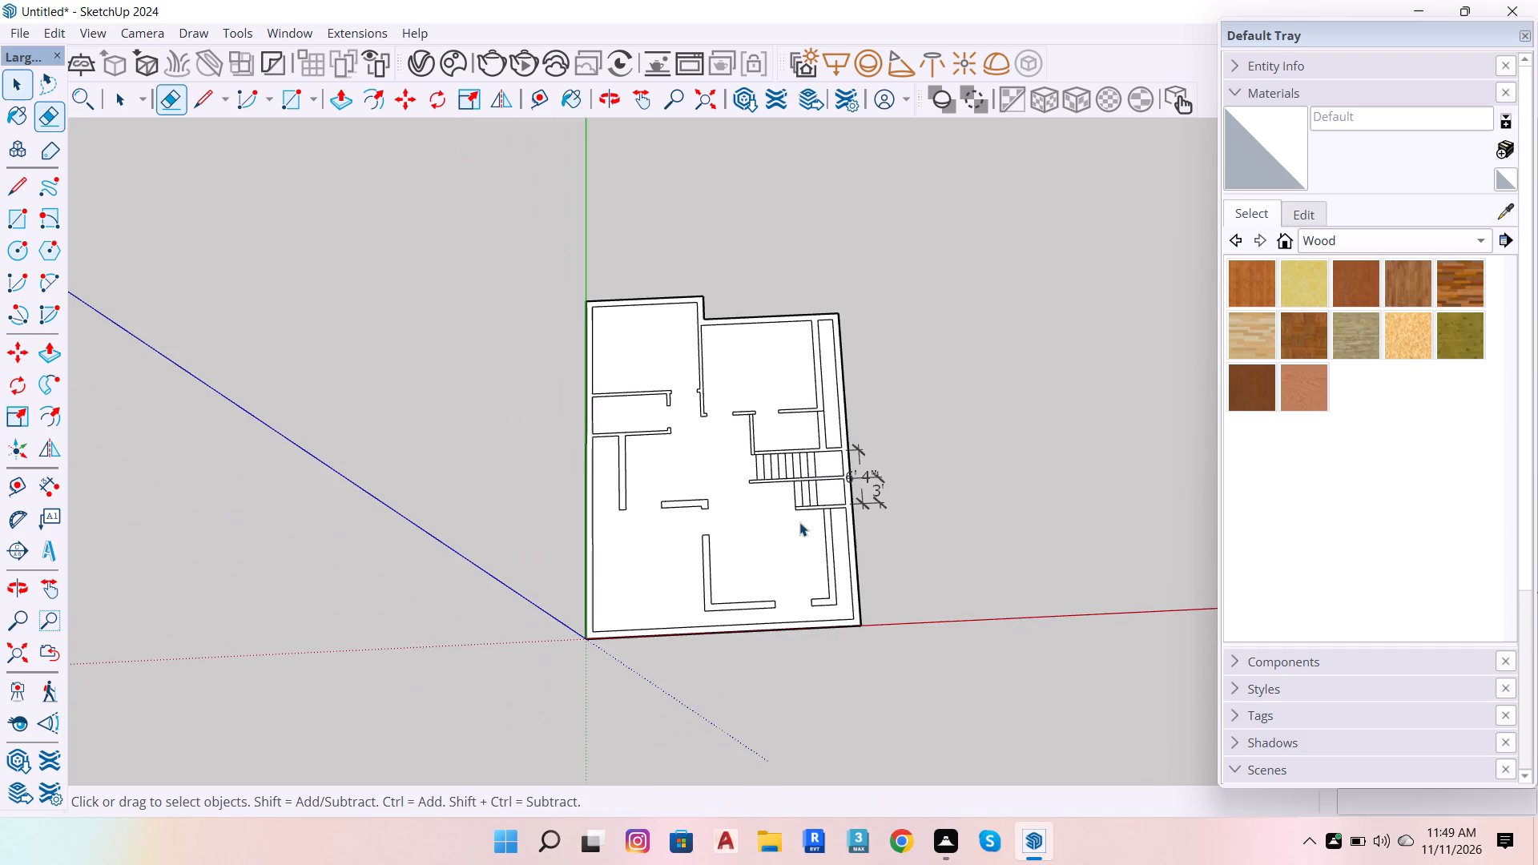
Erase the leftover lines where the small room above the stairs has its left and right walls meeting its top wall.
{"action": "scroll", "coordinate": [771, 369], "scroll_direction": "up", "scroll_amount": 5}
{"action": "left_click", "coordinate": [767, 371]}
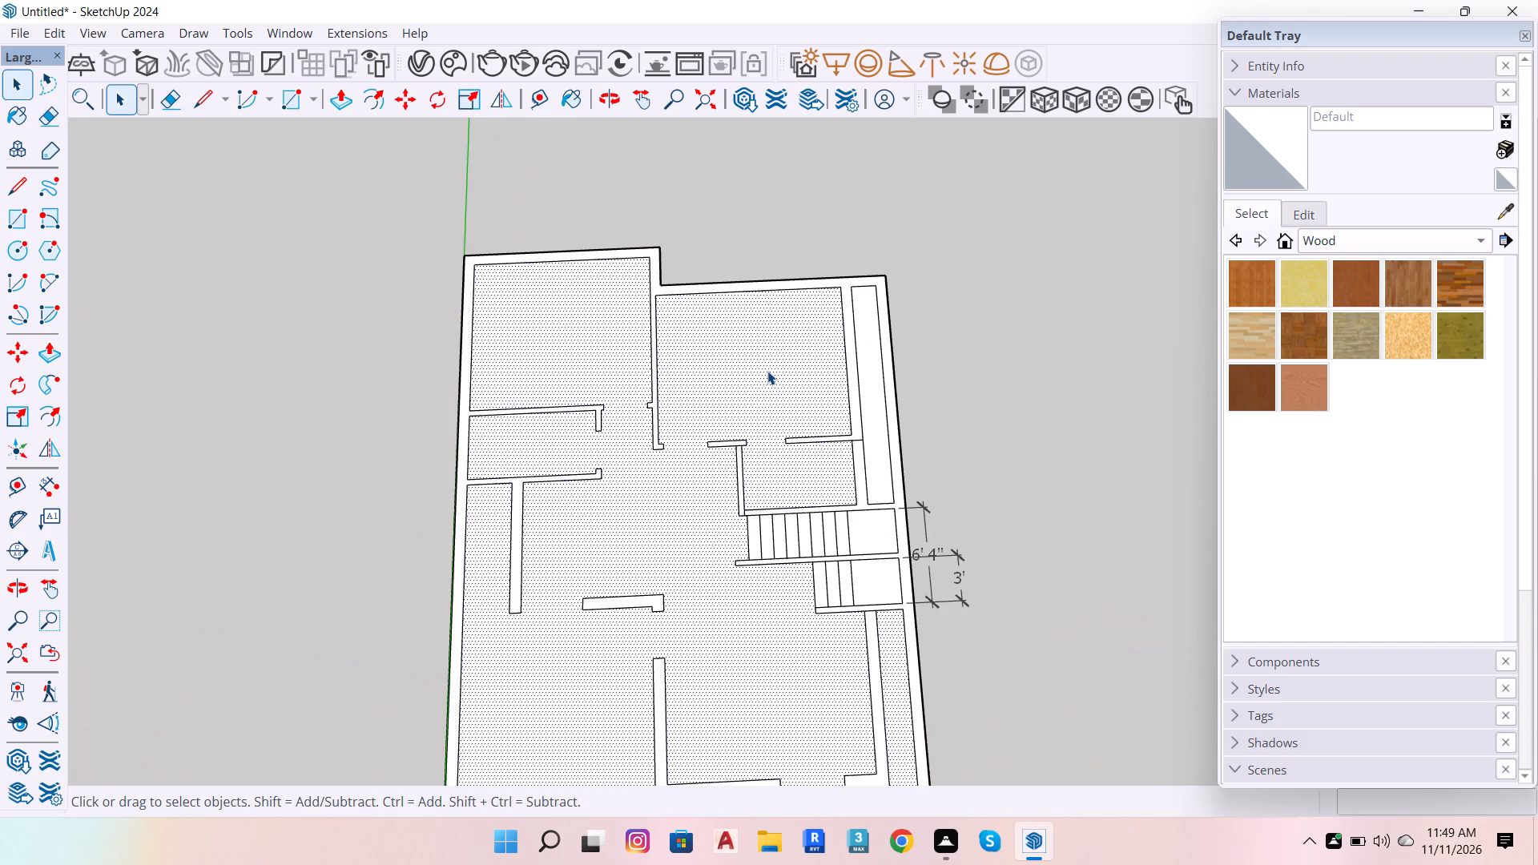
{"action": "scroll", "coordinate": [766, 371], "scroll_direction": "down", "scroll_amount": 3}
{"action": "scroll", "coordinate": [696, 432], "scroll_direction": "up", "scroll_amount": 5}
{"action": "scroll", "coordinate": [760, 437], "scroll_direction": "up", "scroll_amount": 12}
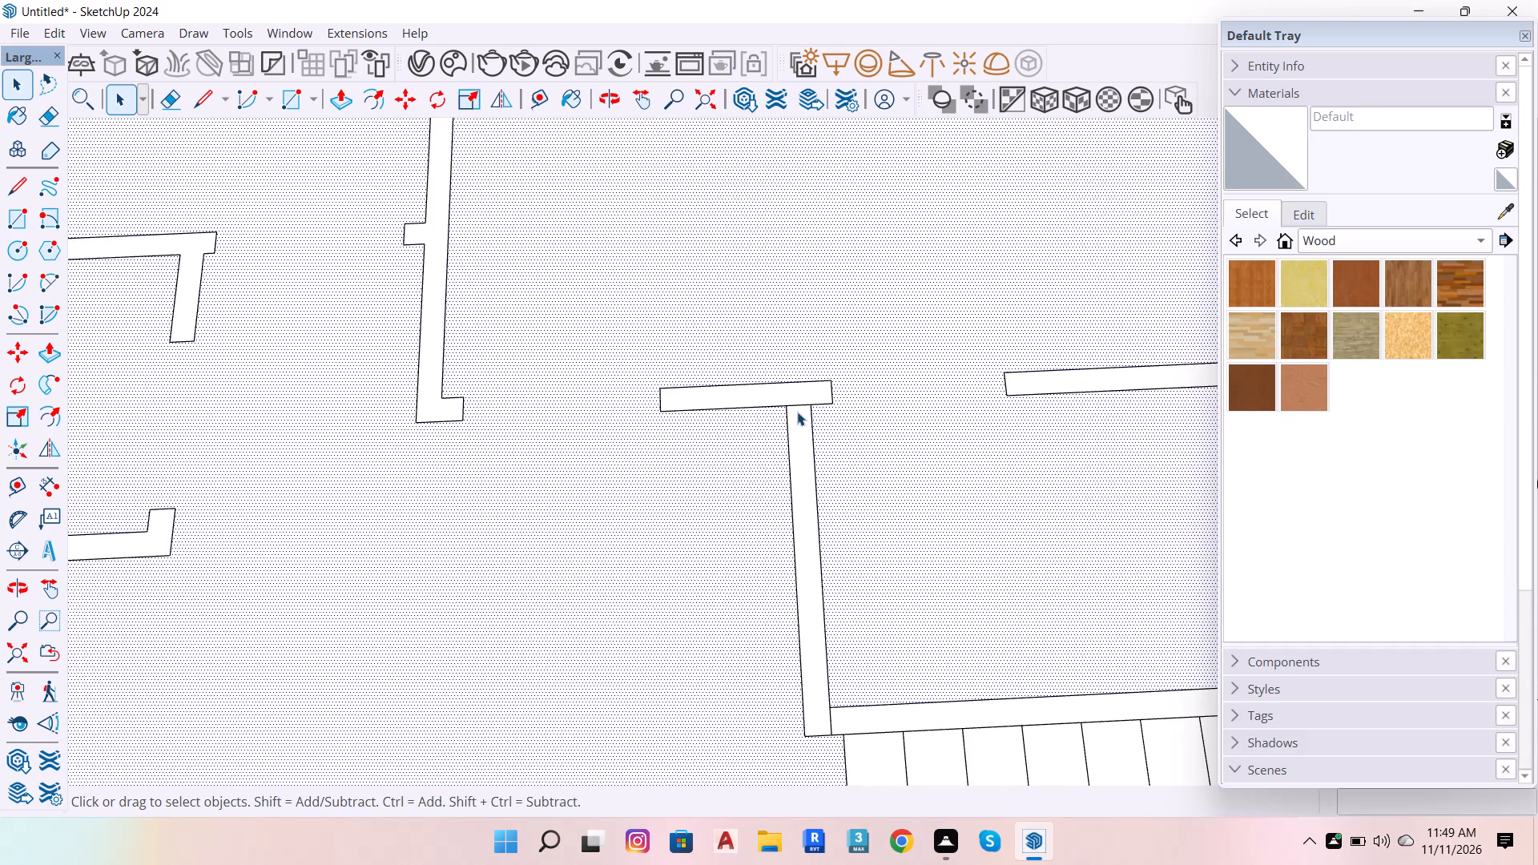
{"action": "key", "text": "e"}
{"action": "scroll", "coordinate": [799, 405], "scroll_direction": "up", "scroll_amount": 4}
{"action": "left_click", "coordinate": [799, 404]}
{"action": "scroll", "coordinate": [674, 423], "scroll_direction": "down", "scroll_amount": 10}
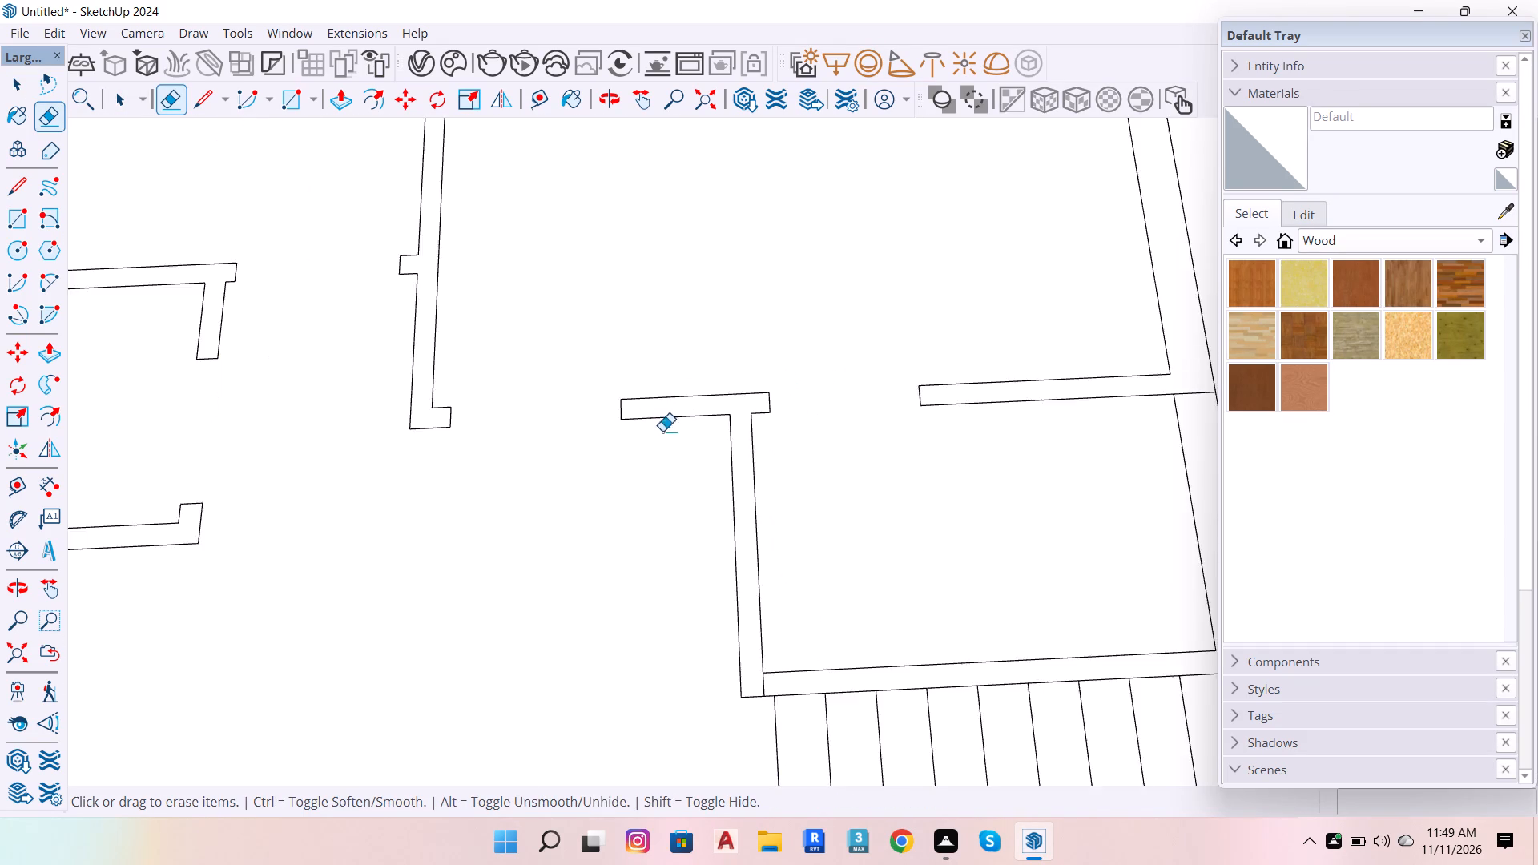
{"action": "scroll", "coordinate": [662, 431], "scroll_direction": "down", "scroll_amount": 3}
{"action": "scroll", "coordinate": [898, 404], "scroll_direction": "up", "scroll_amount": 5}
{"action": "left_click", "coordinate": [933, 410]}
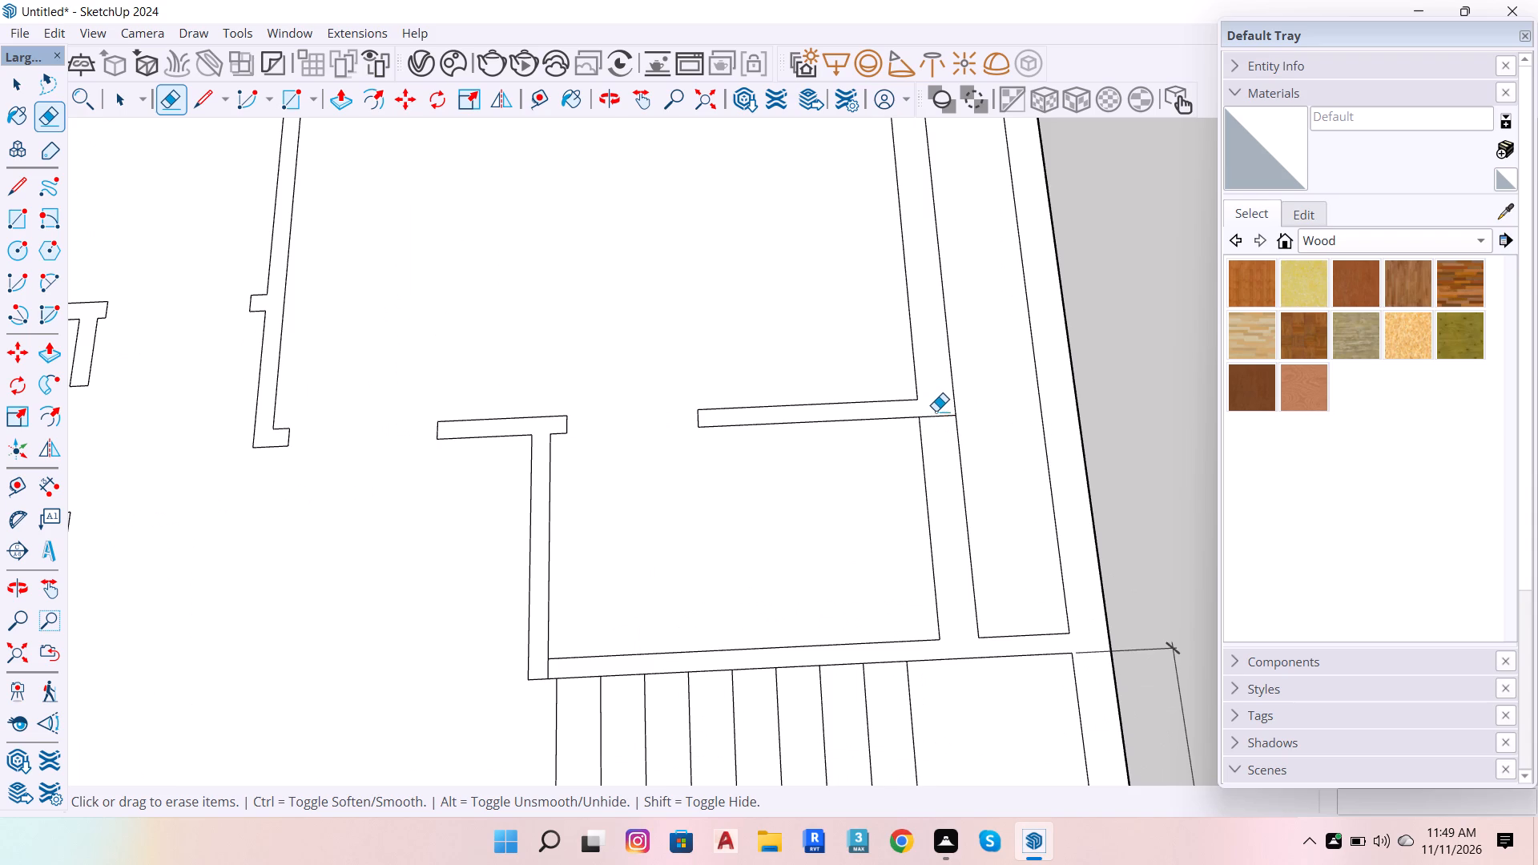
{"action": "scroll", "coordinate": [964, 384], "scroll_direction": "down", "scroll_amount": 7}
{"action": "scroll", "coordinate": [1024, 449], "scroll_direction": "down", "scroll_amount": 7}
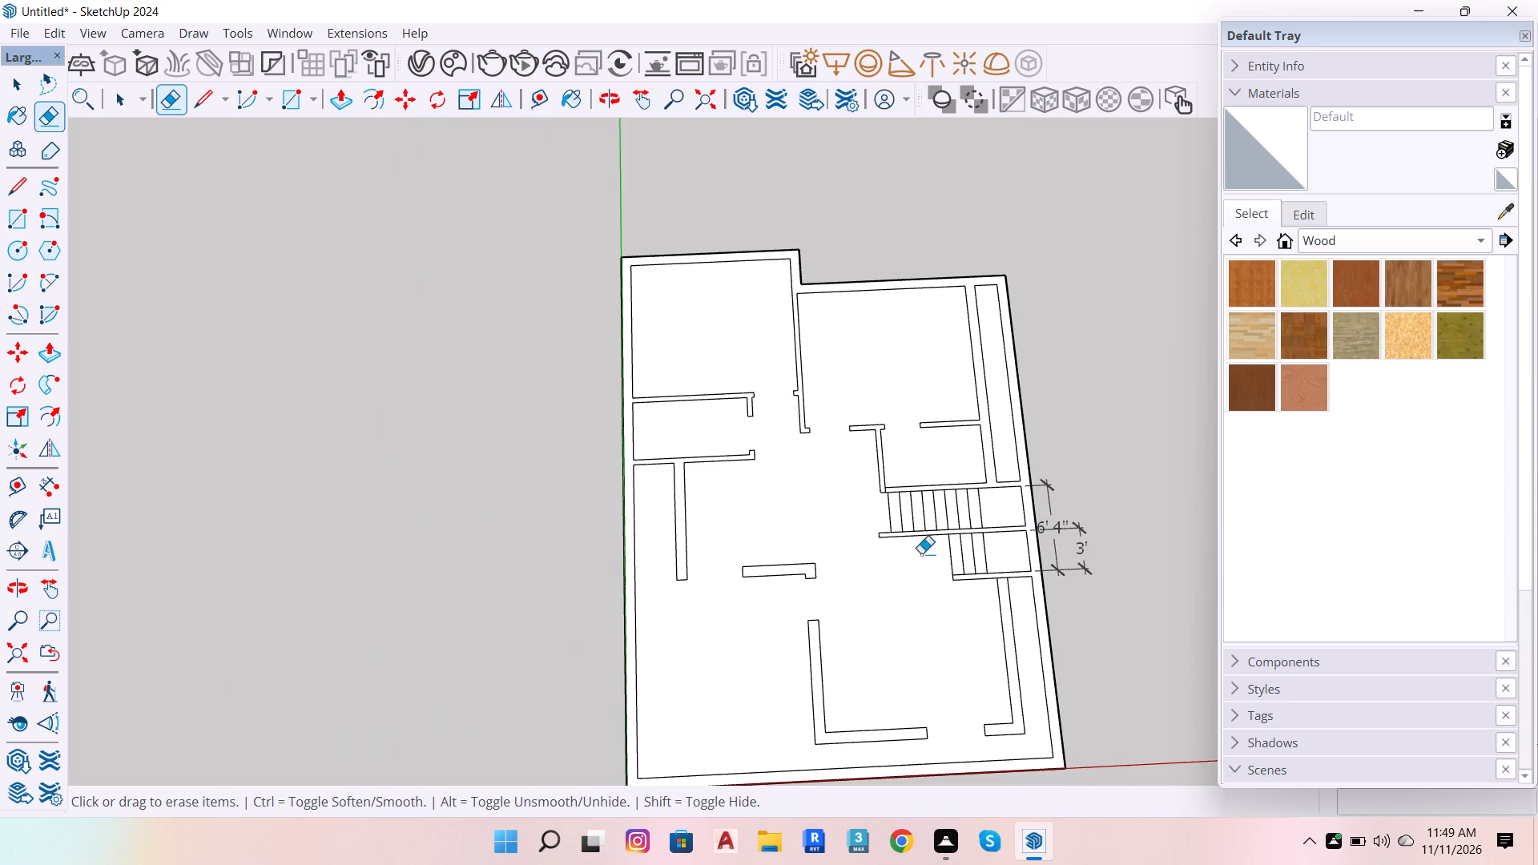
Delete the main floor face and the narrow strip face beside the upper-right room, keeping the wall faces.
{"action": "key", "text": "space"}
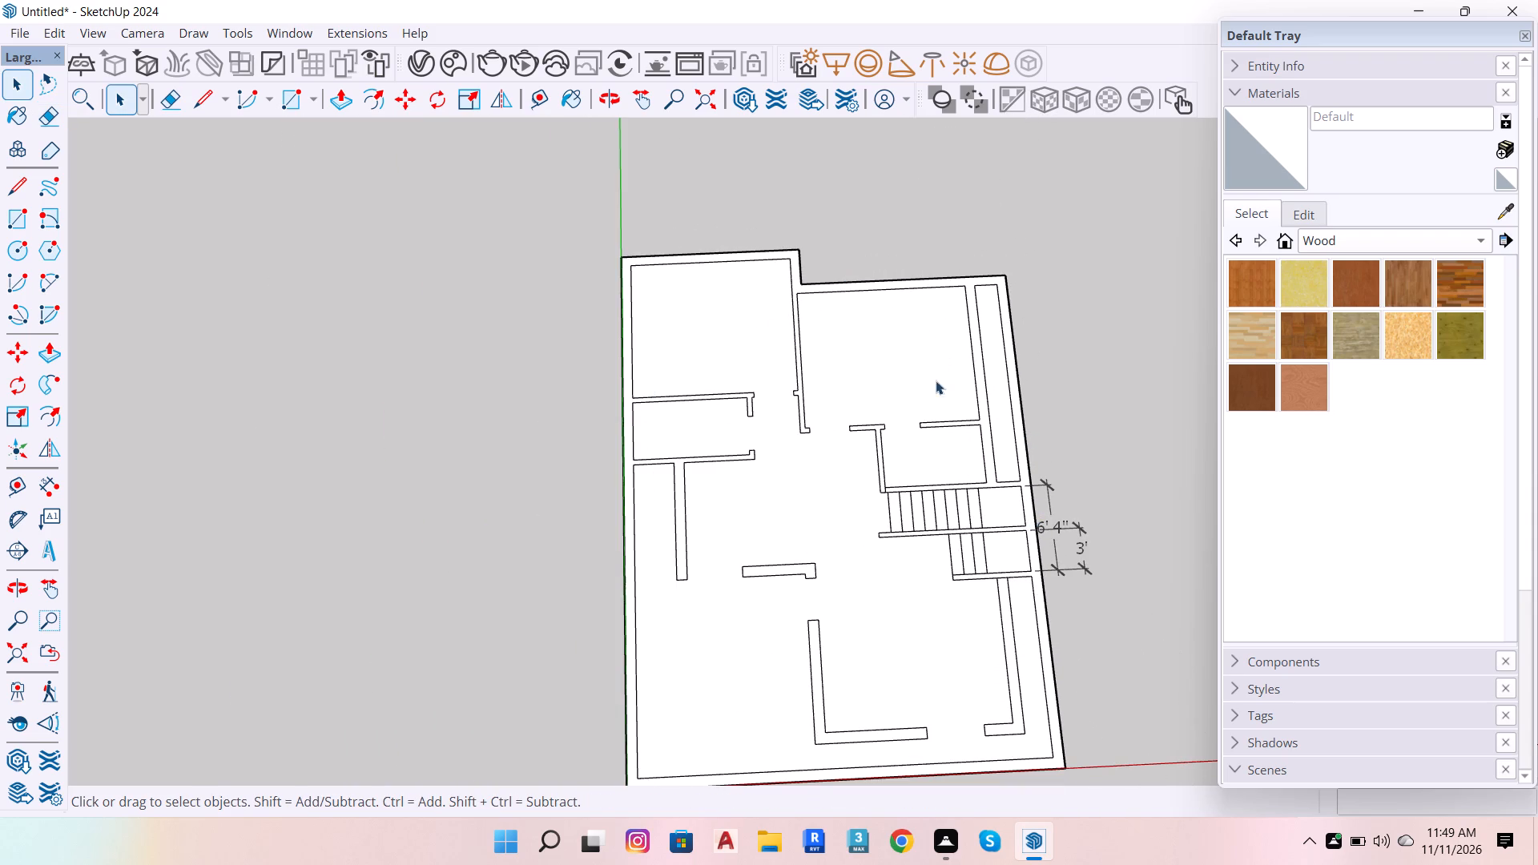
{"action": "left_click", "coordinate": [917, 367]}
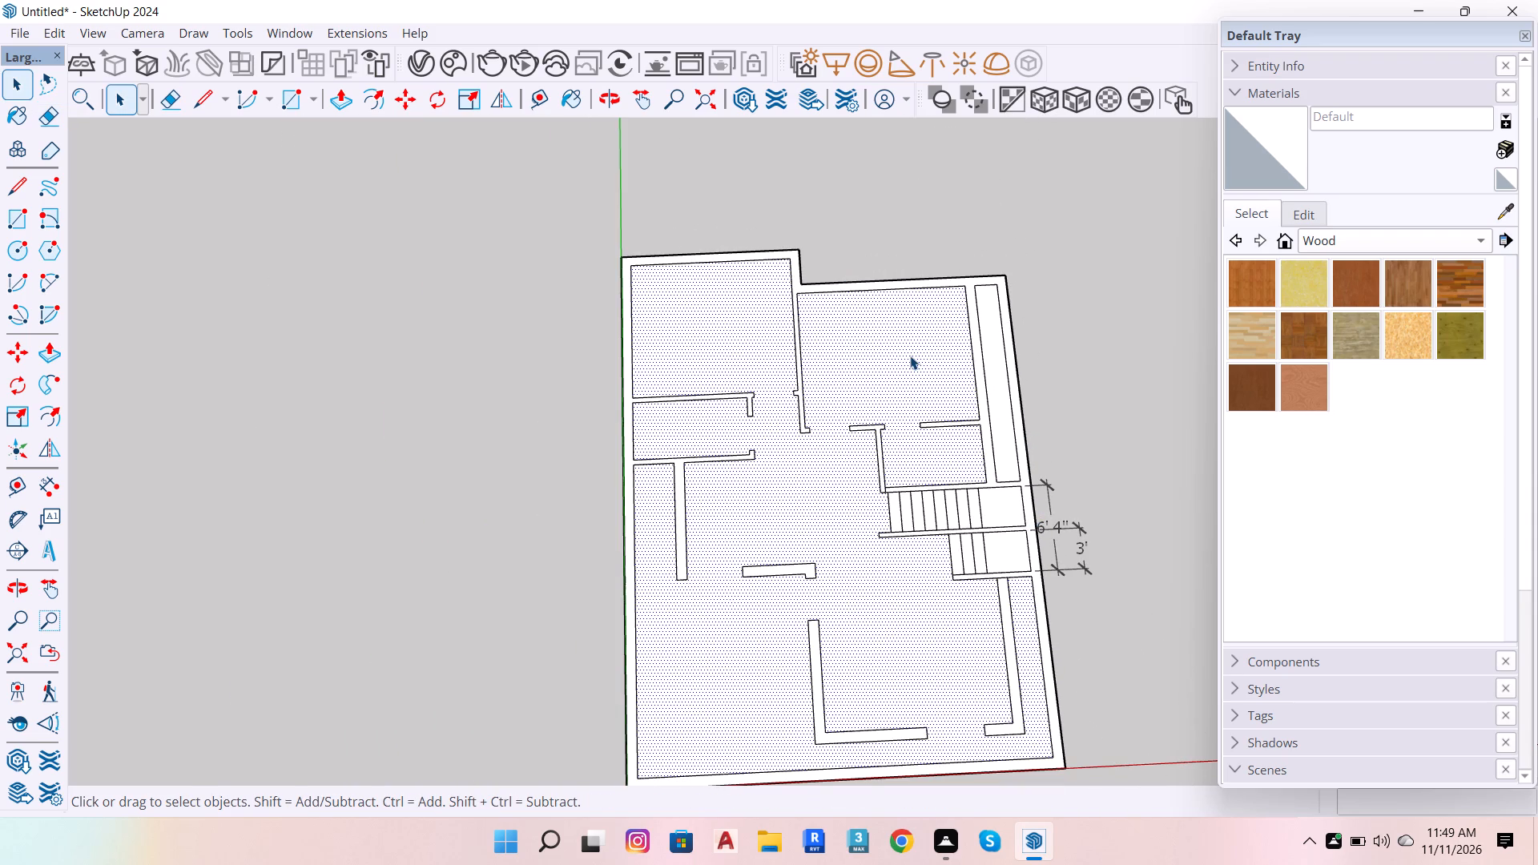
{"action": "key", "text": "shift+Delete"}
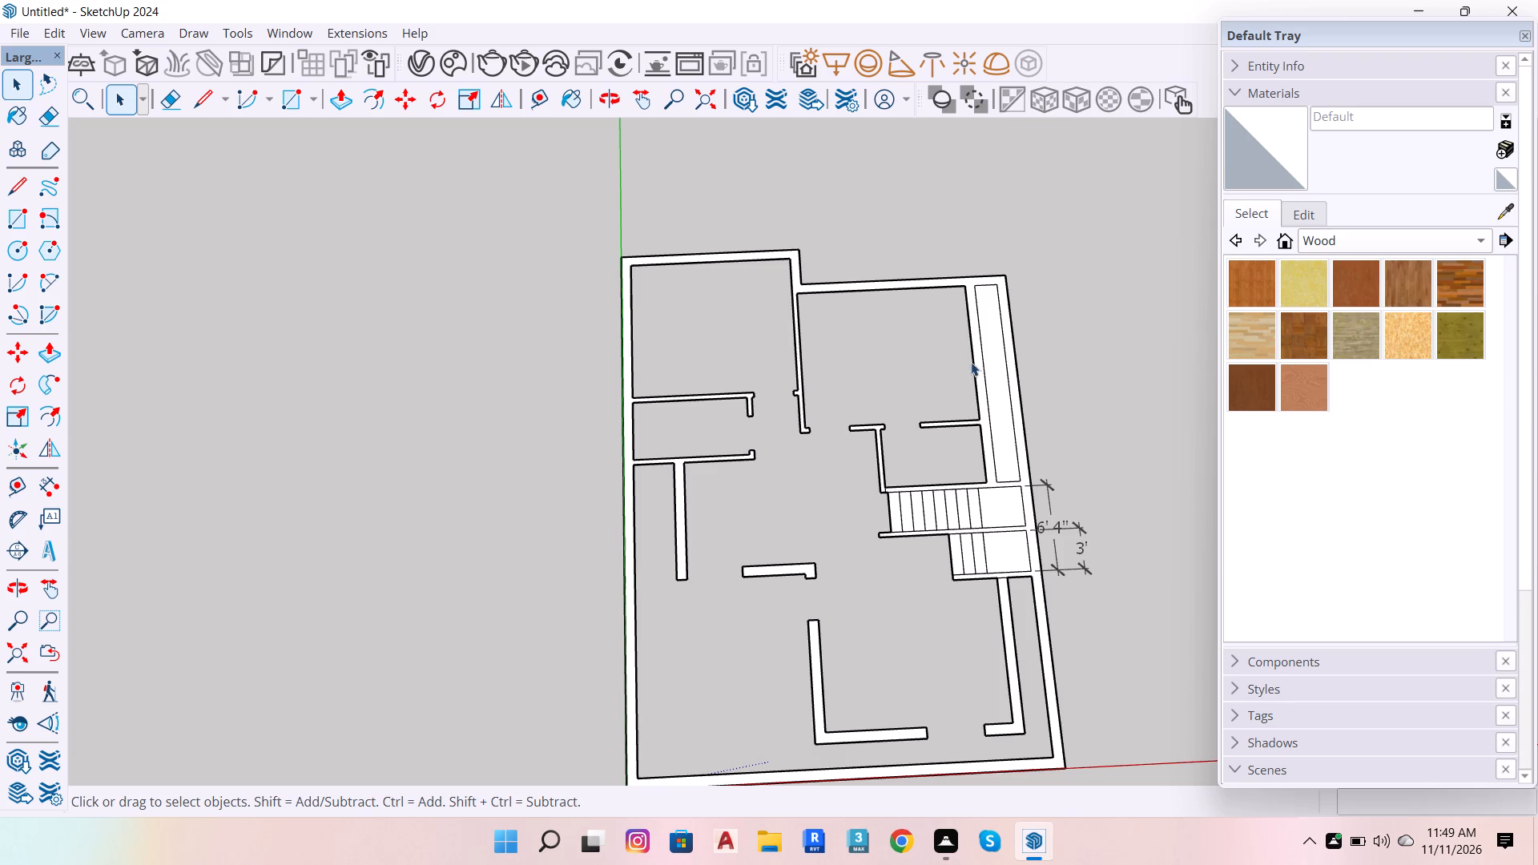
{"action": "left_click", "coordinate": [996, 409]}
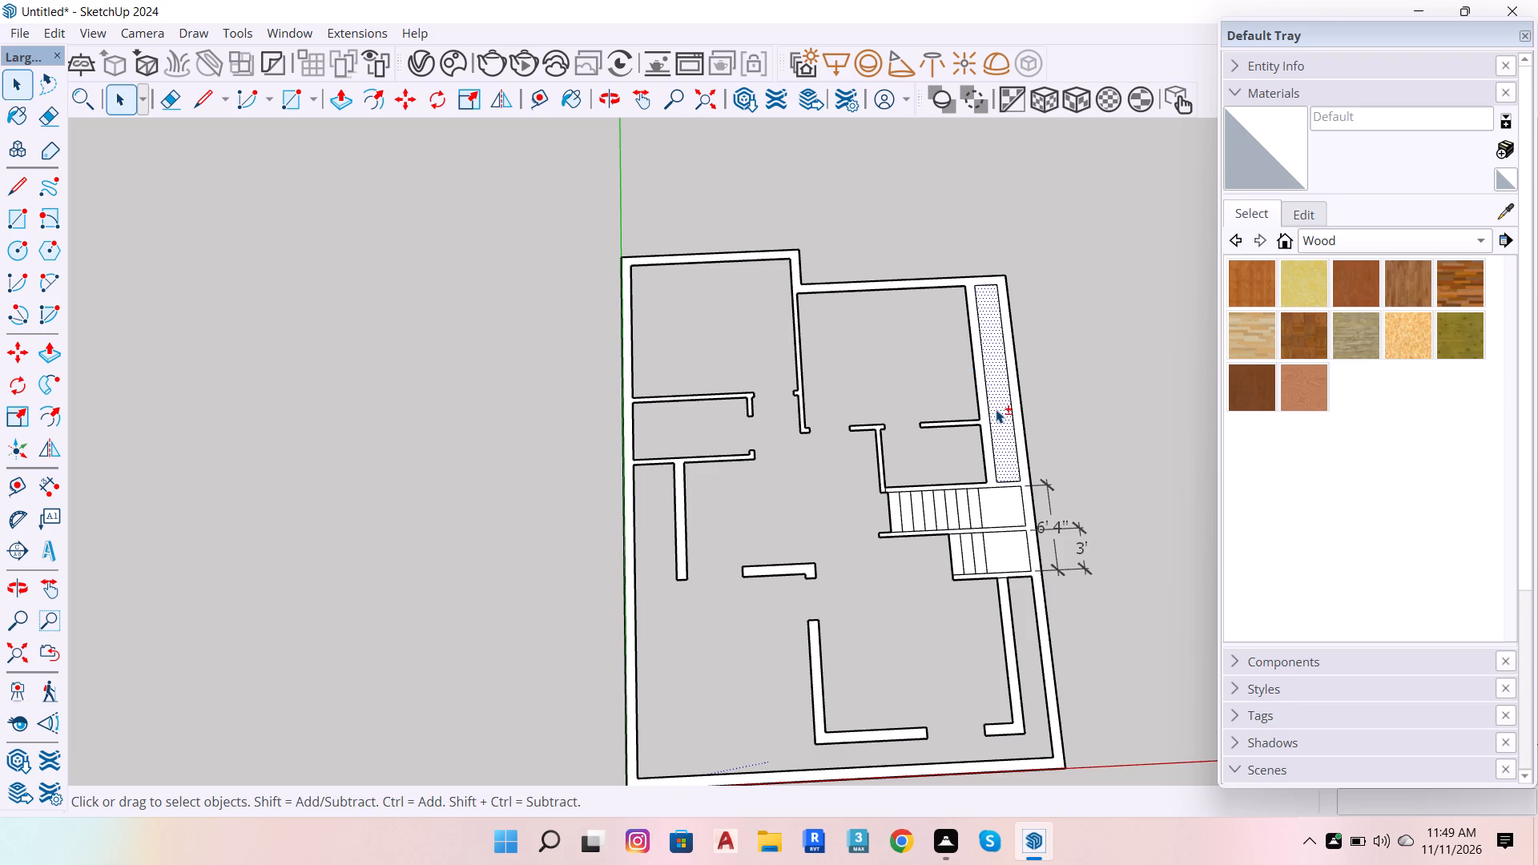
{"action": "key", "text": "shift+Delete"}
Erase the leftover line where the small room's left wall meets the wall above the upper stair flight.
{"action": "scroll", "coordinate": [983, 321], "scroll_direction": "up", "scroll_amount": 2}
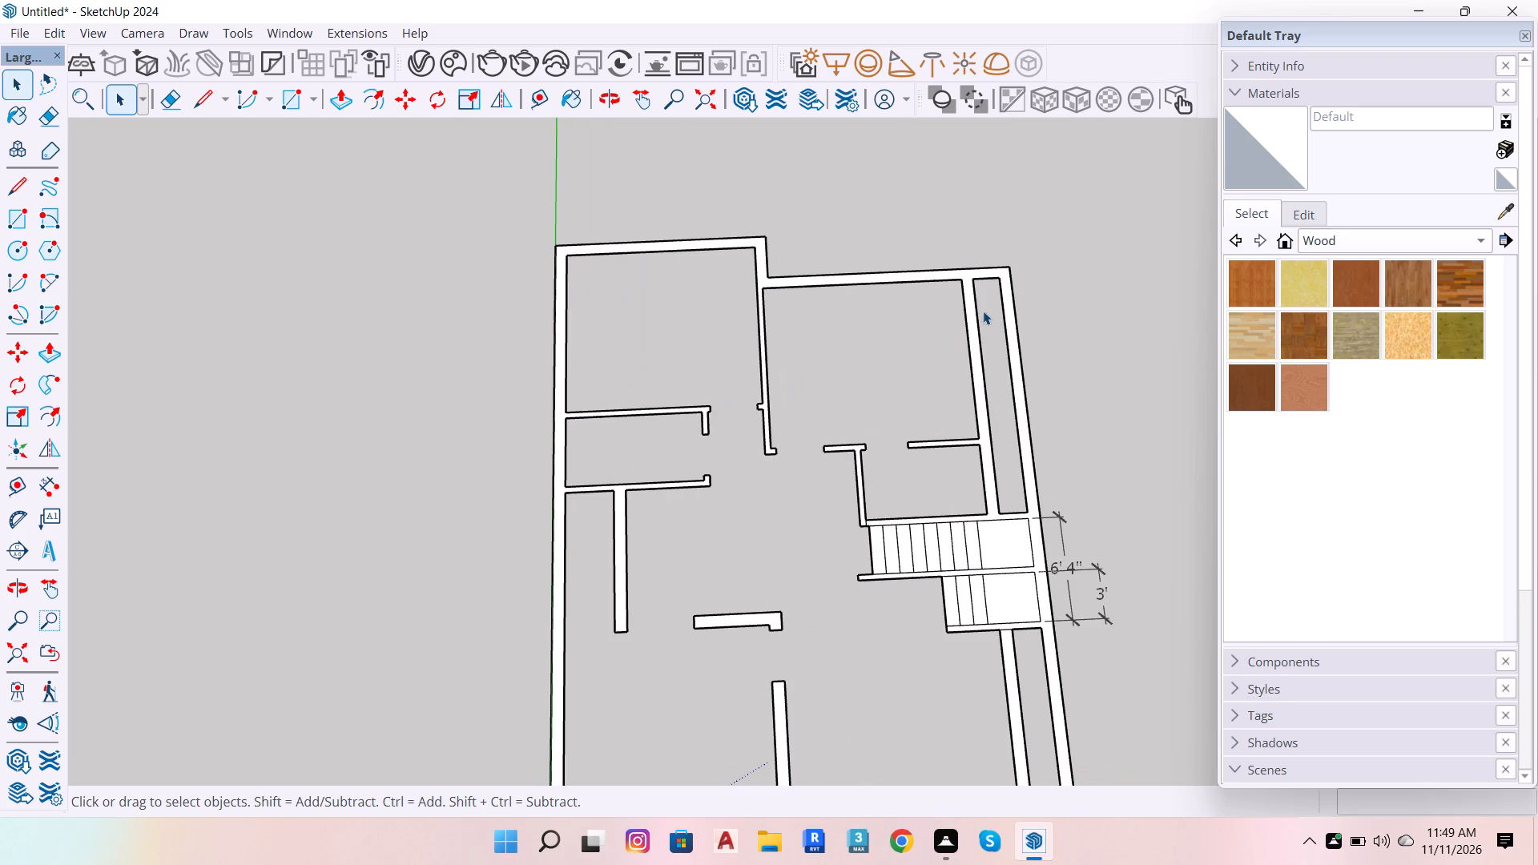
{"action": "double_click", "coordinate": [968, 282]}
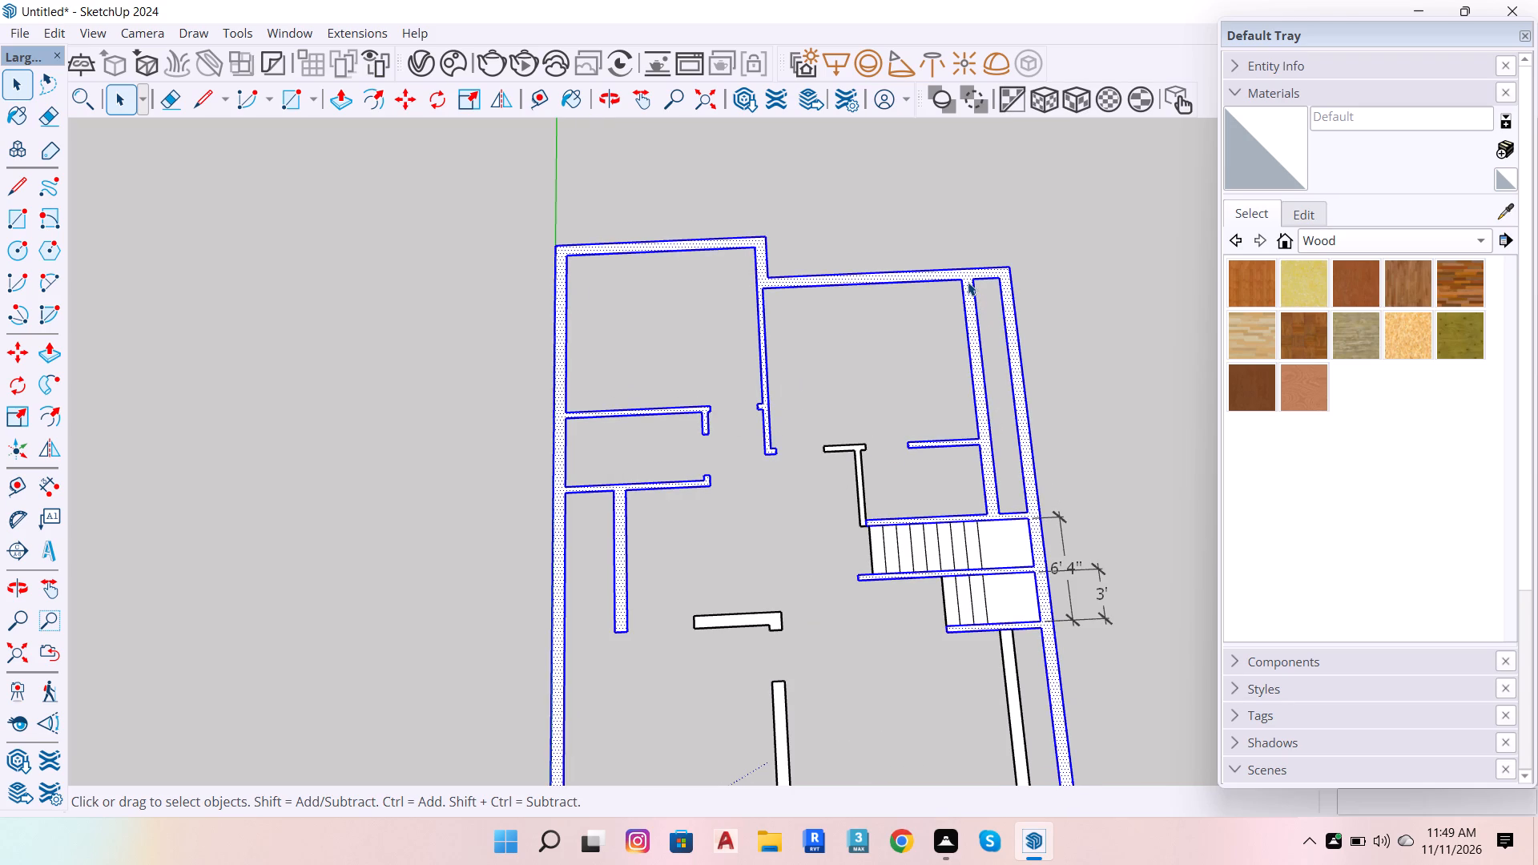
{"action": "scroll", "coordinate": [960, 272], "scroll_direction": "down", "scroll_amount": 5}
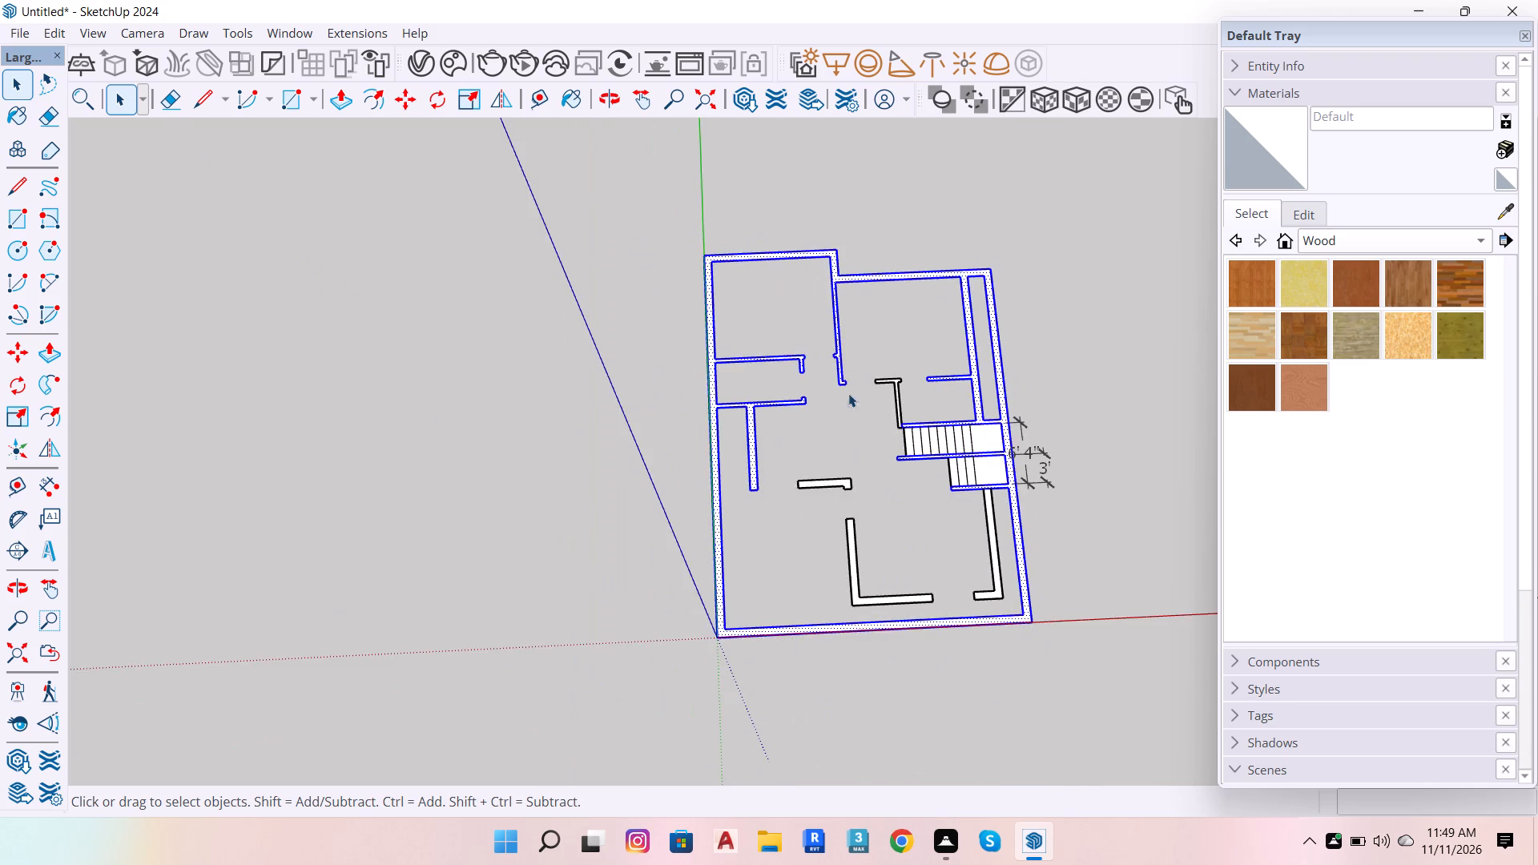
{"action": "scroll", "coordinate": [853, 400], "scroll_direction": "up", "scroll_amount": 5}
{"action": "scroll", "coordinate": [954, 434], "scroll_direction": "up", "scroll_amount": 11}
{"action": "key", "text": "space"}
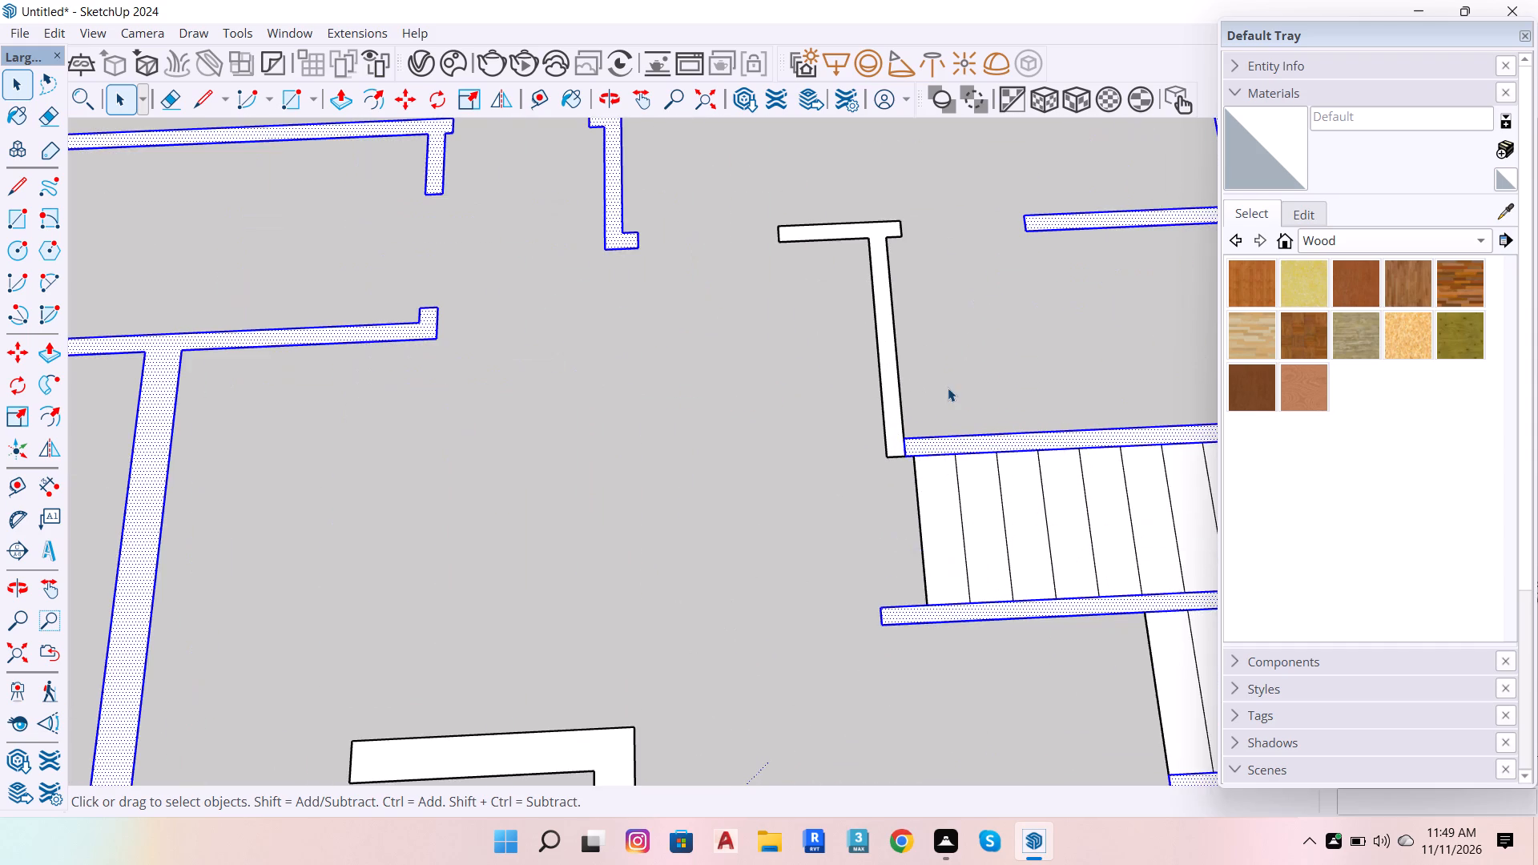
{"action": "left_click", "coordinate": [948, 388]}
{"action": "scroll", "coordinate": [906, 452], "scroll_direction": "up", "scroll_amount": 7}
{"action": "key", "text": "e"}
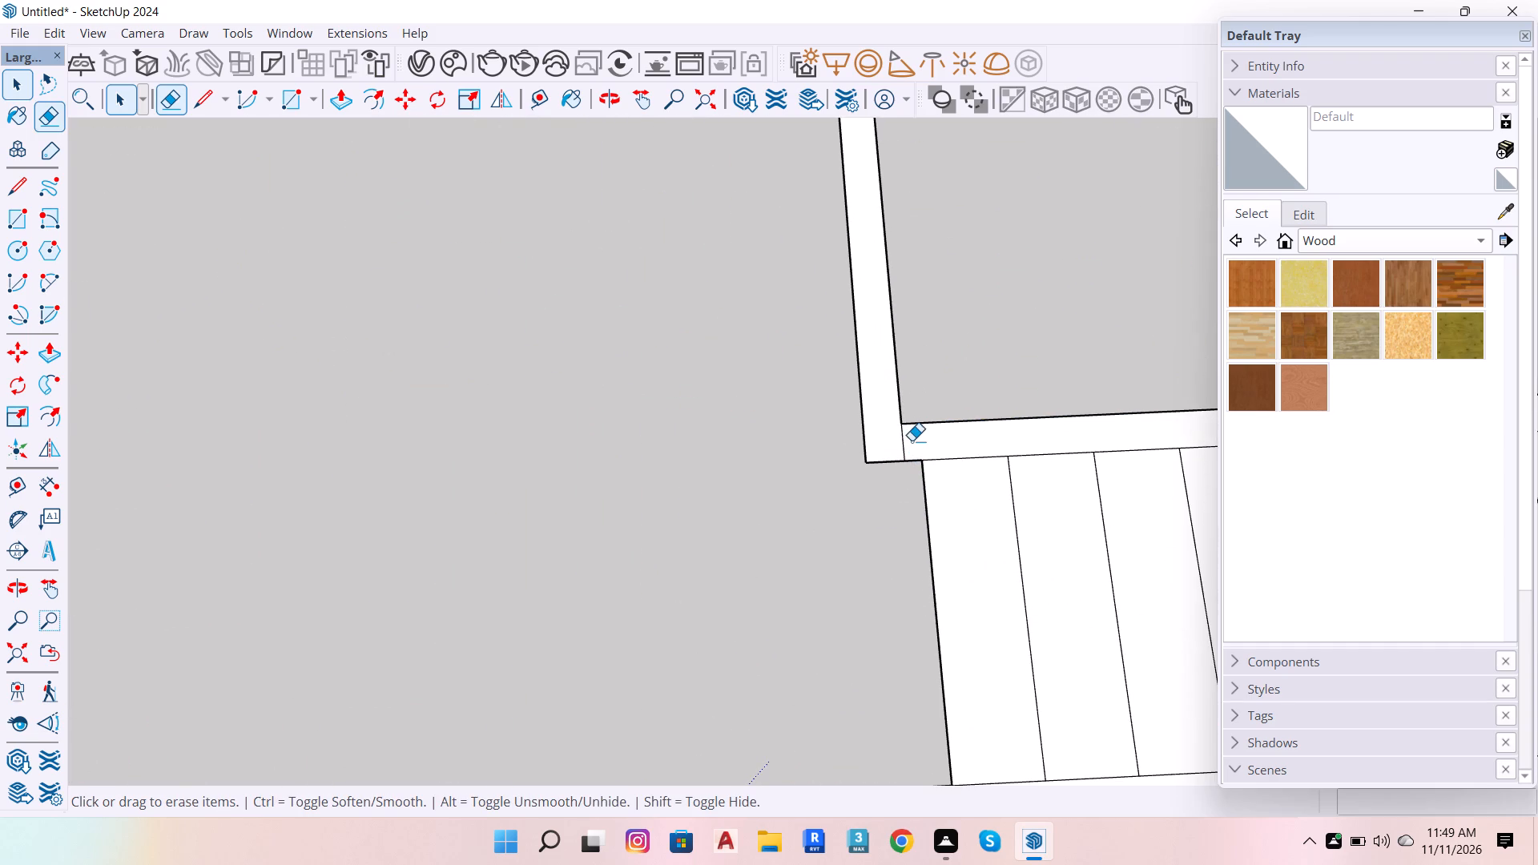
{"action": "left_click_drag", "start_coordinate": [911, 442], "coordinate": [896, 445]}
{"action": "scroll", "coordinate": [881, 438], "scroll_direction": "down", "scroll_amount": 13}
{"action": "key", "text": "space"}
{"action": "scroll", "coordinate": [874, 448], "scroll_direction": "down", "scroll_amount": 8}
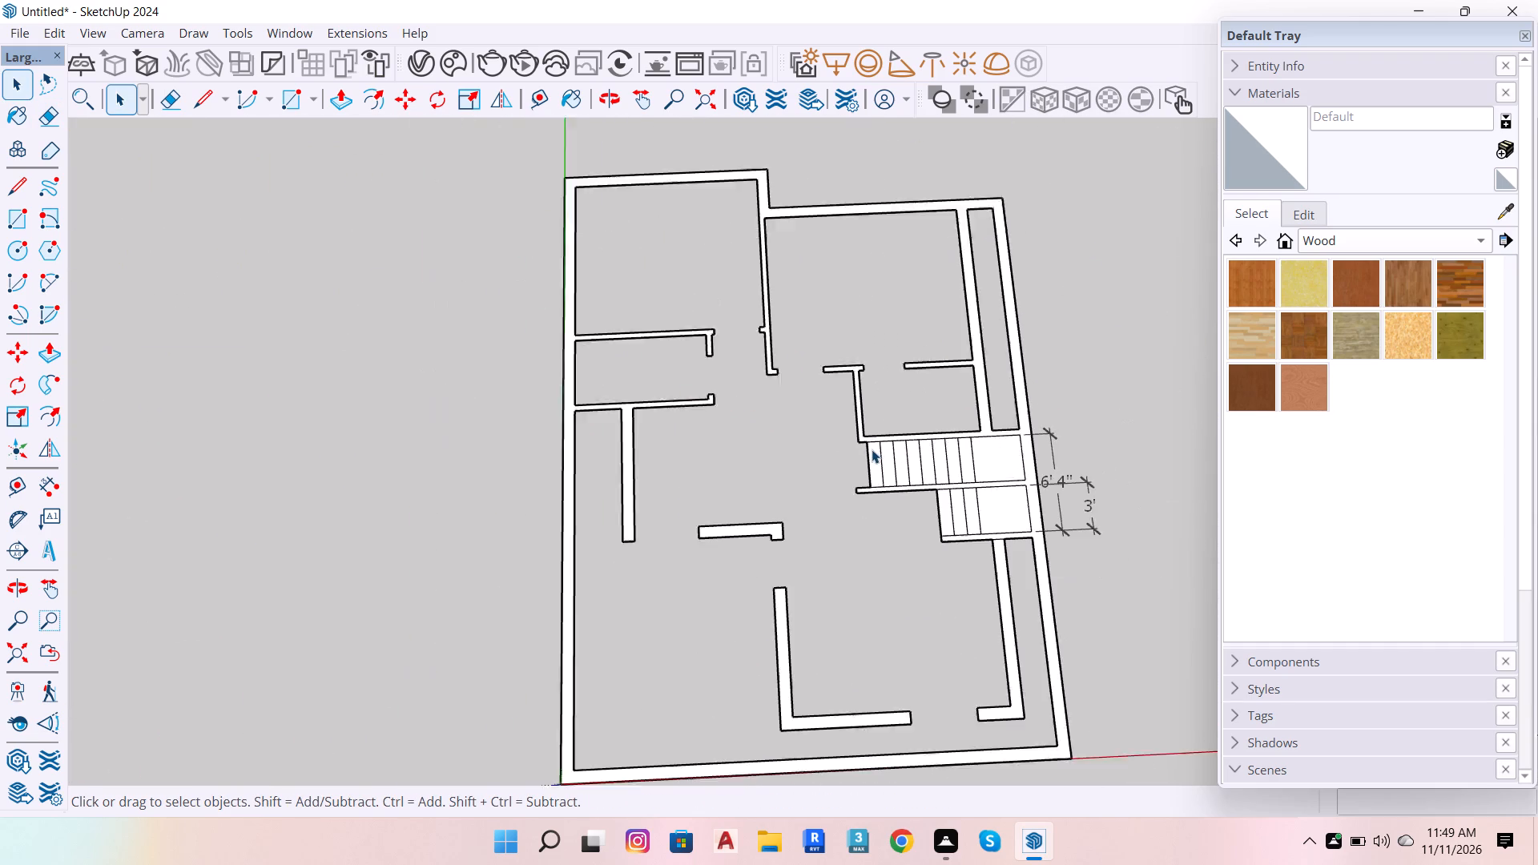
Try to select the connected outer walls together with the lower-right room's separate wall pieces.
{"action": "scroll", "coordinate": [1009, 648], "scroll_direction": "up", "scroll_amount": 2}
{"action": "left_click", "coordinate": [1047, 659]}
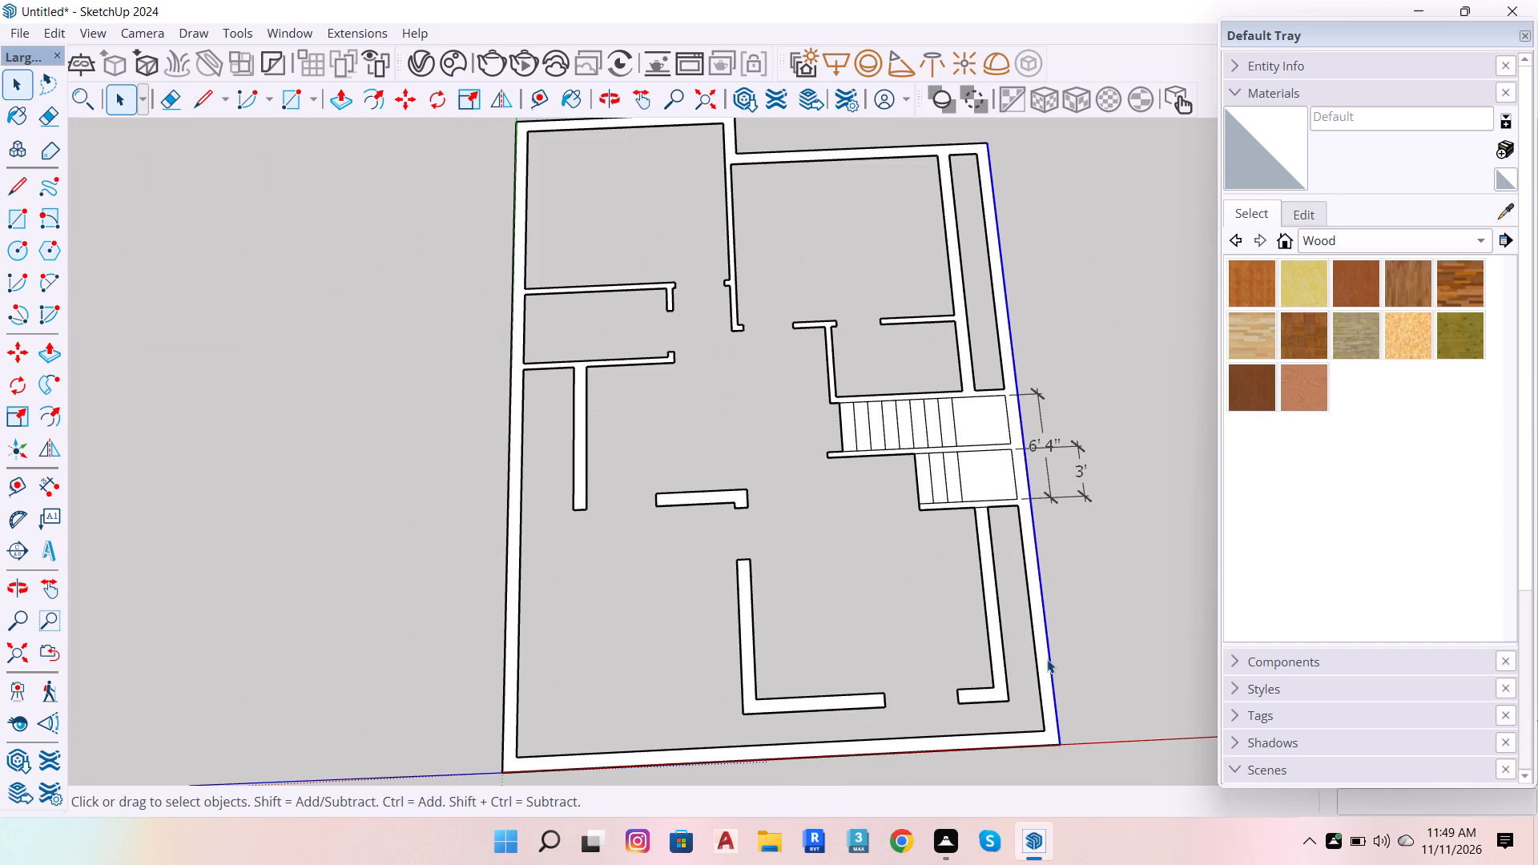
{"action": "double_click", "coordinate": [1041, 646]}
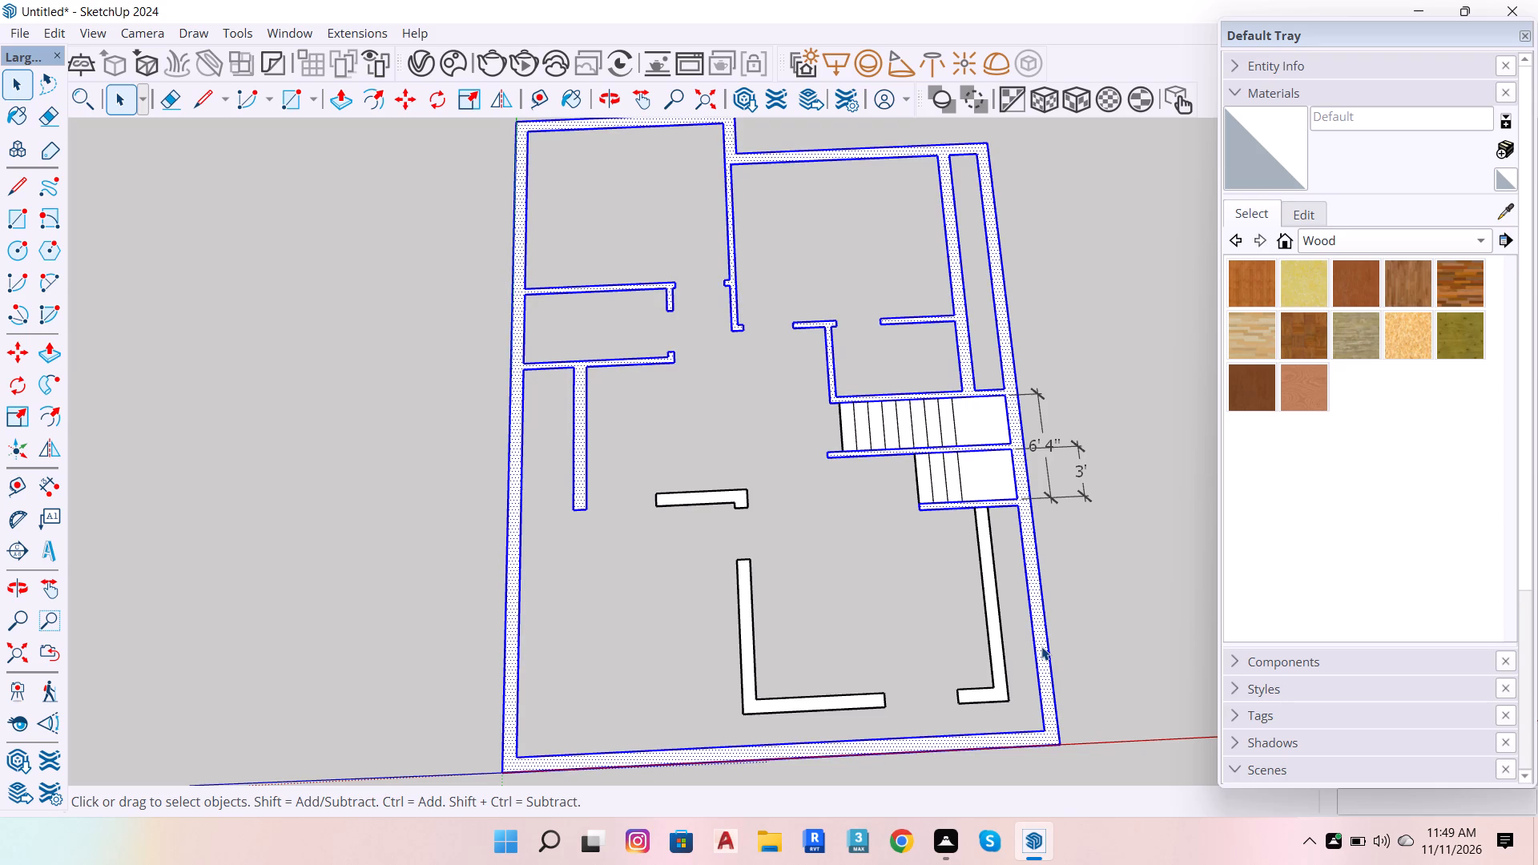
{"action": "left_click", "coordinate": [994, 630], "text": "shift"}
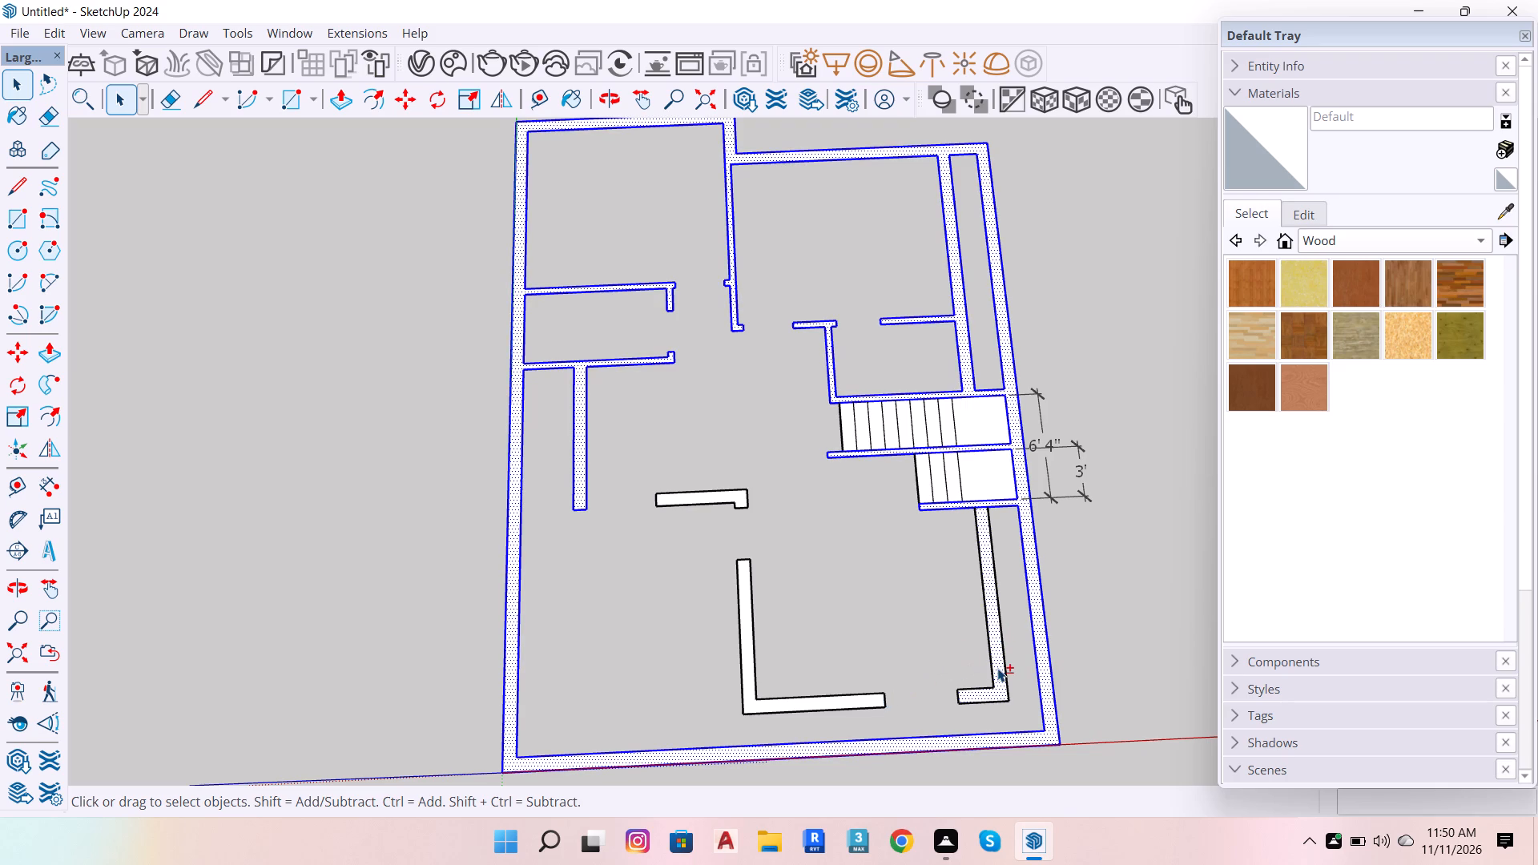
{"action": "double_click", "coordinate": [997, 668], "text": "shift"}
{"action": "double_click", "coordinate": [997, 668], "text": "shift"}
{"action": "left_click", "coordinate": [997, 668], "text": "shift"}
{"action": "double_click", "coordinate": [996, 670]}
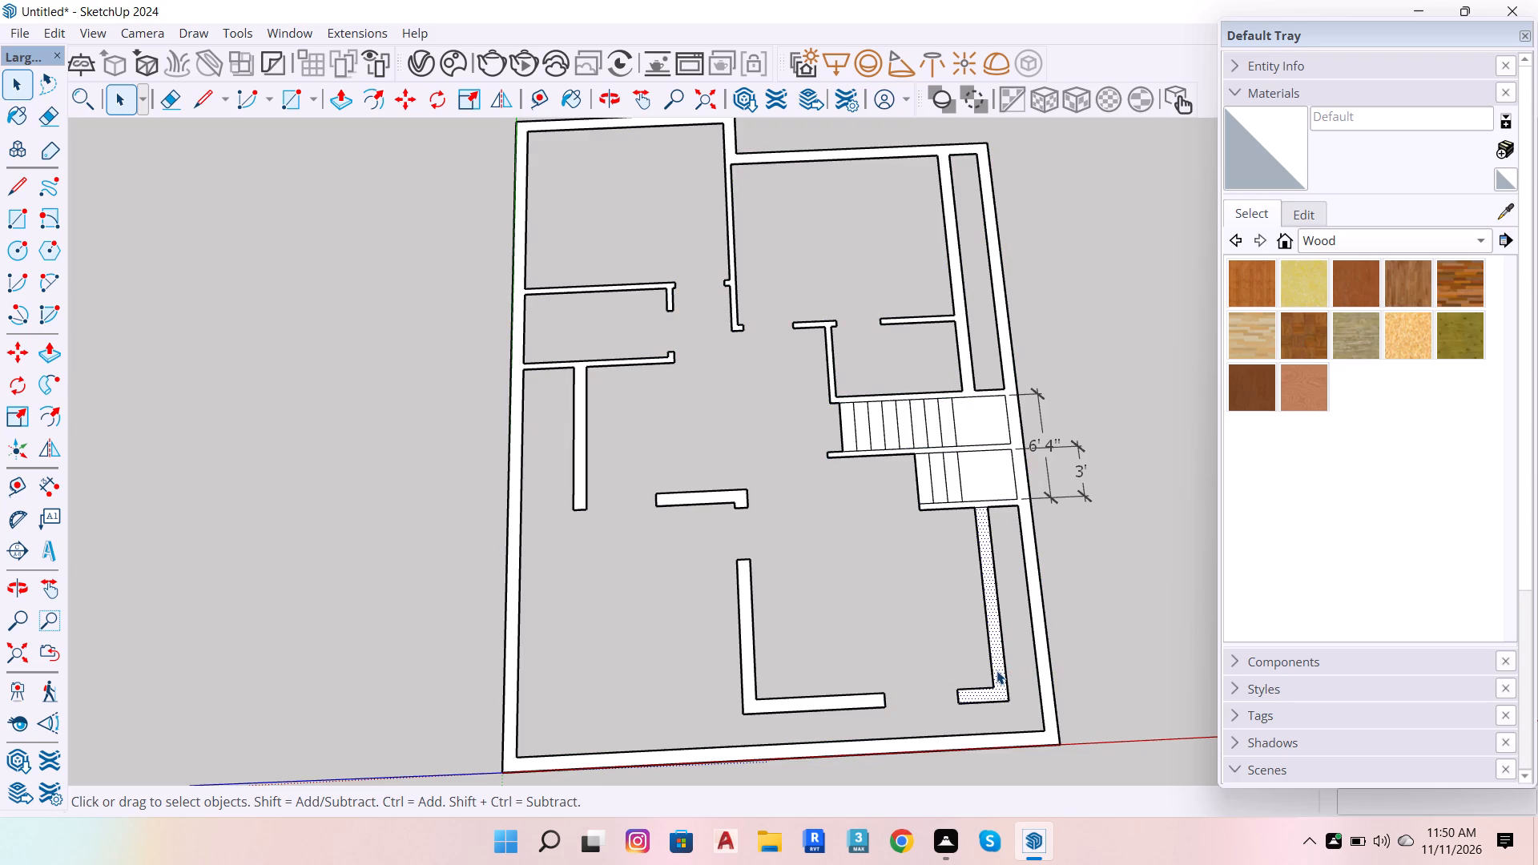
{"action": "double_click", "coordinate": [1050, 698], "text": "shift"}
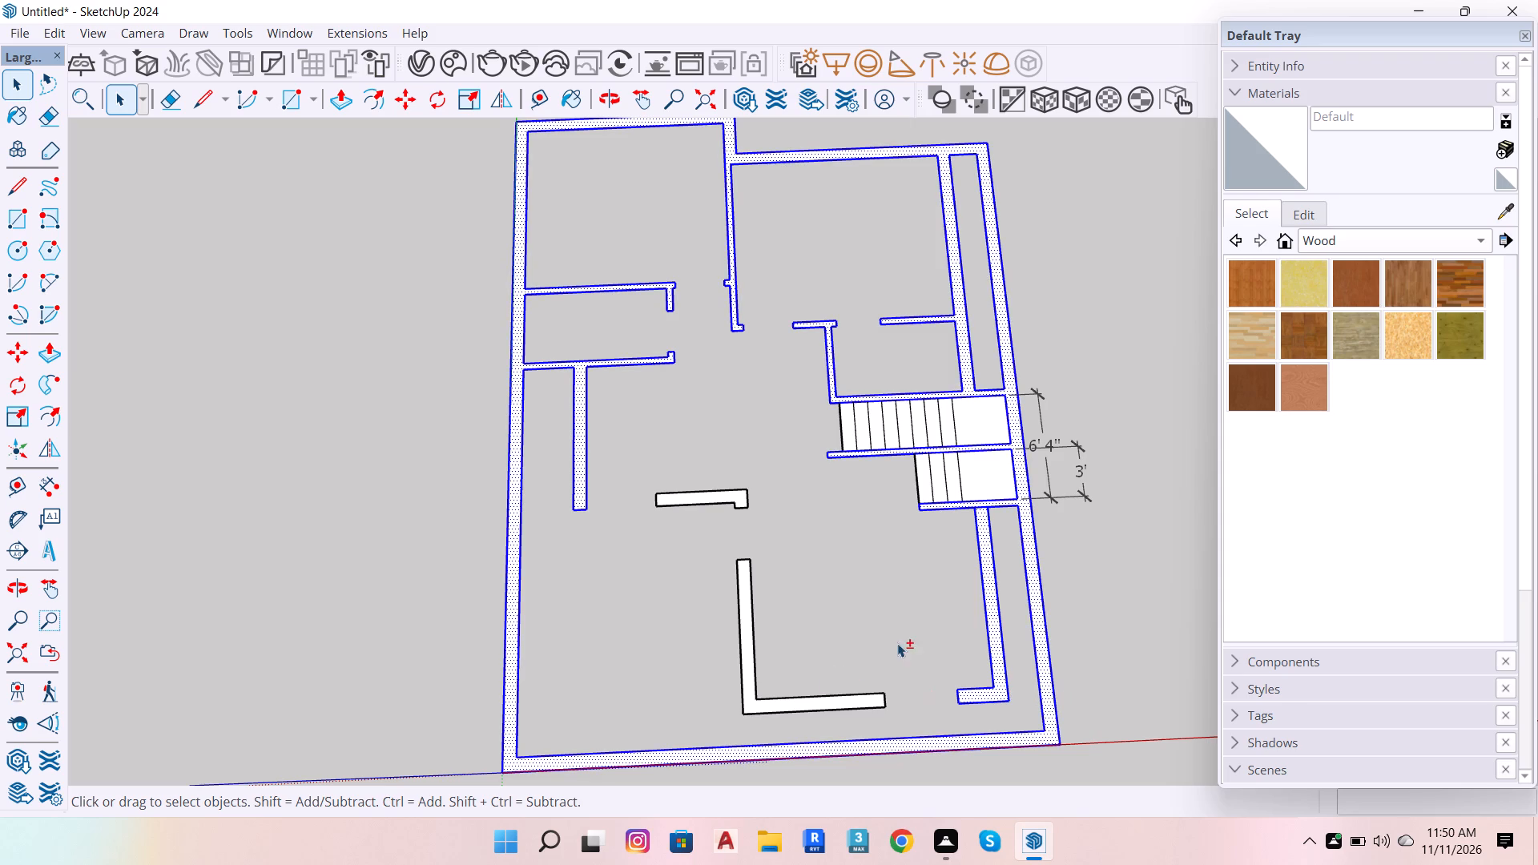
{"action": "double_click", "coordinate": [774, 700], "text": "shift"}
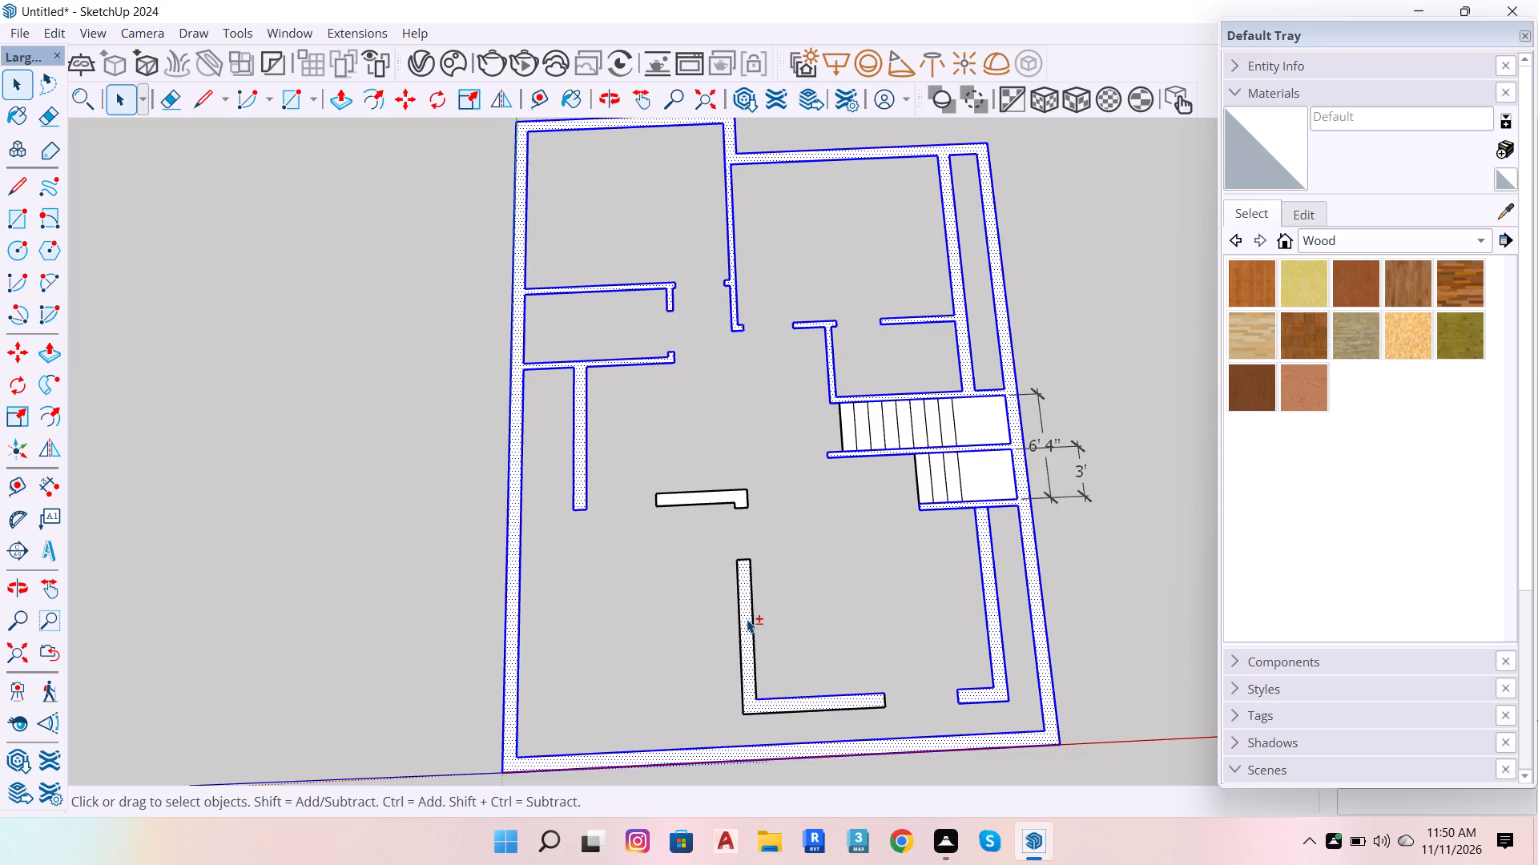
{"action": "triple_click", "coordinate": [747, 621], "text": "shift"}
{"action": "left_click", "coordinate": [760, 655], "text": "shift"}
Select all the wall faces together, including the separate interior wall pieces, and make them one group.
{"action": "triple_click", "coordinate": [753, 659]}
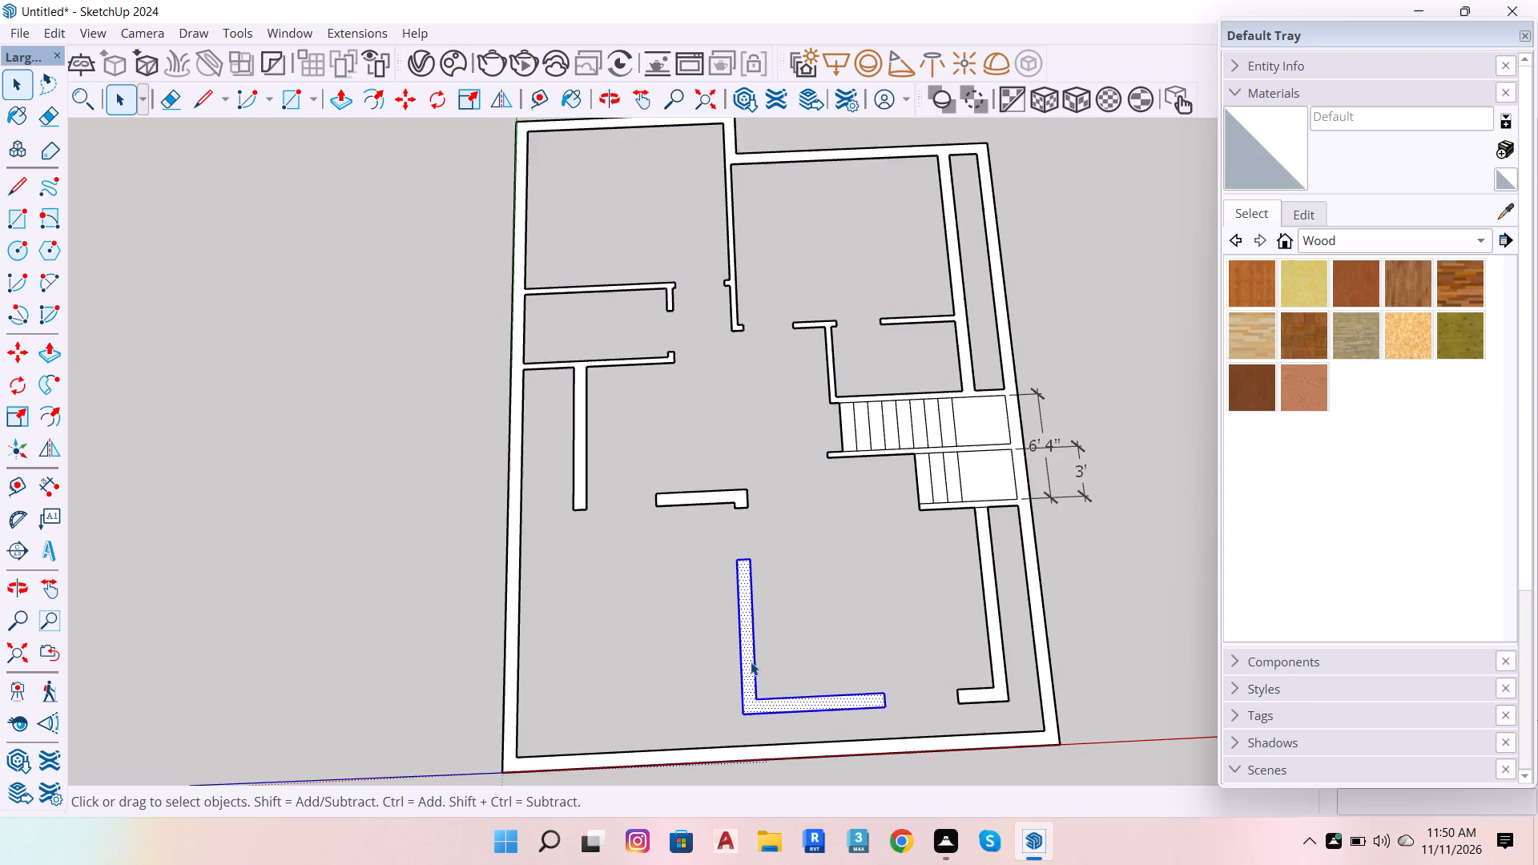
{"action": "double_click", "coordinate": [997, 664], "text": "shift"}
{"action": "double_click", "coordinate": [712, 496], "text": "shift"}
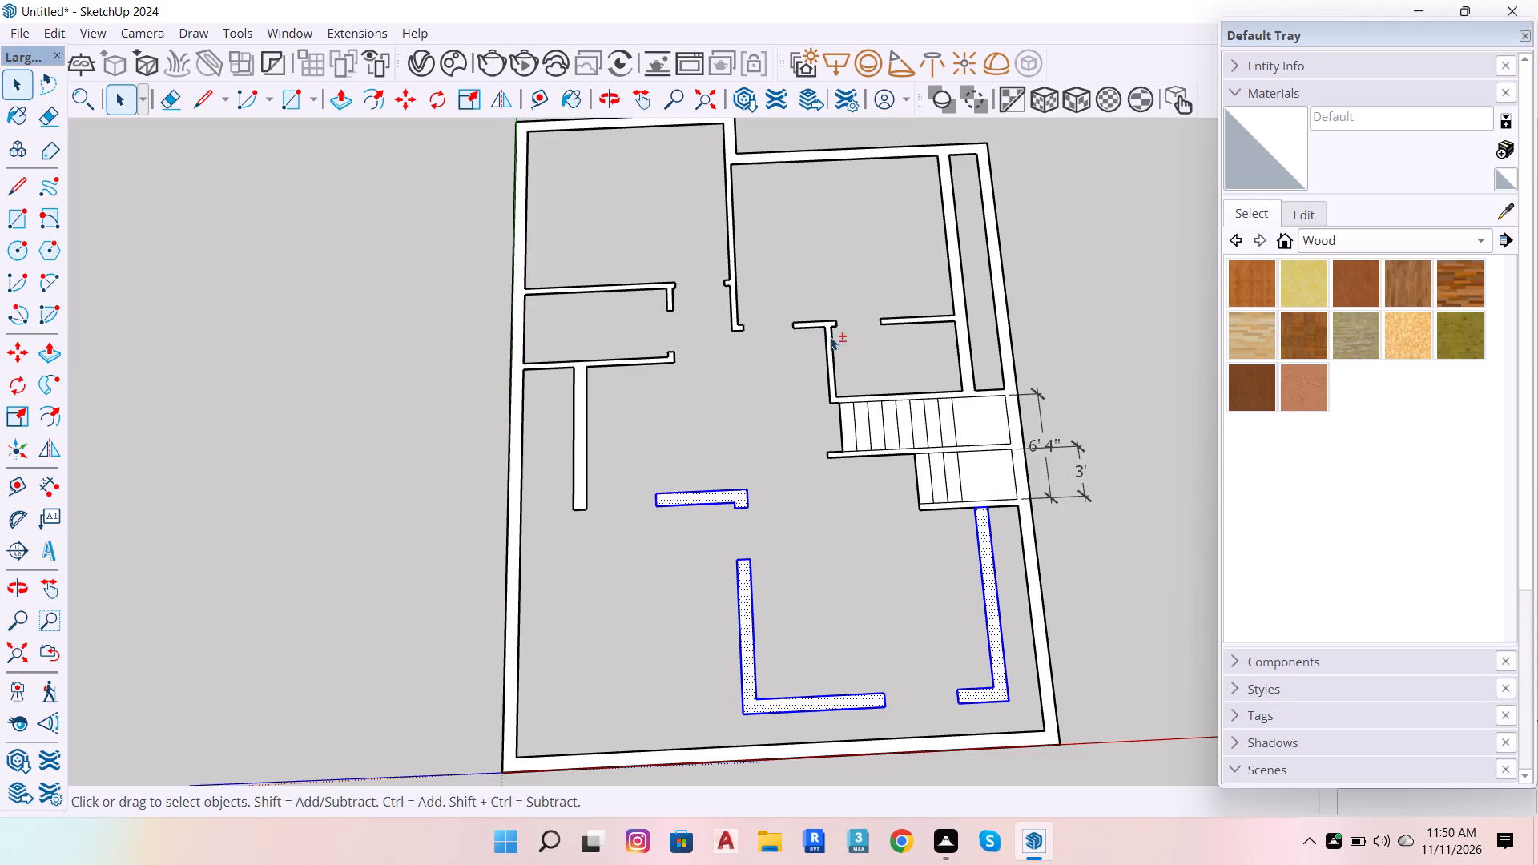
{"action": "double_click", "coordinate": [1041, 616], "text": "shift"}
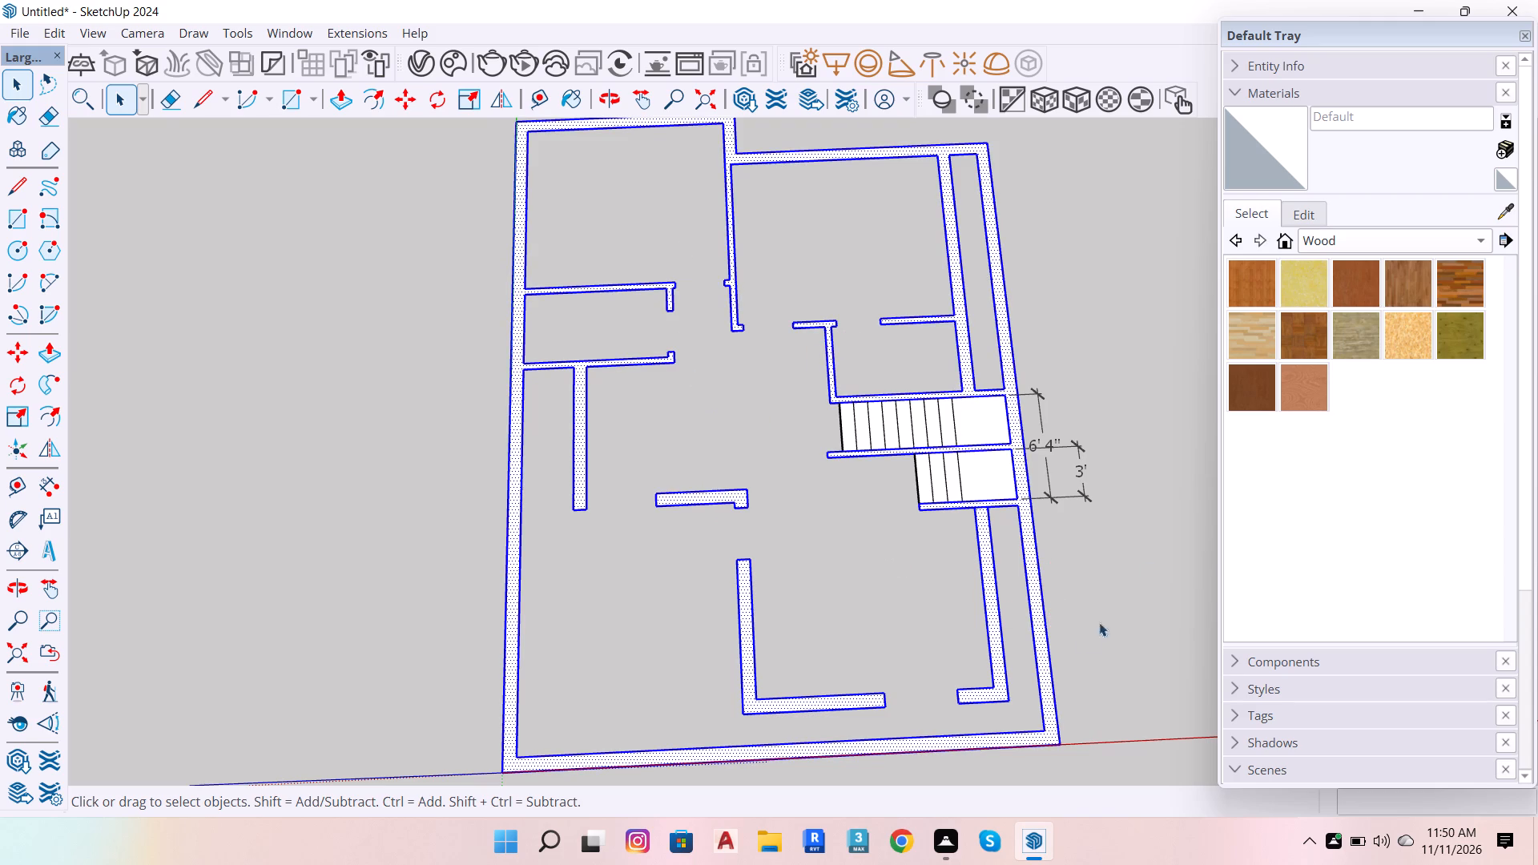
{"action": "scroll", "coordinate": [1052, 631], "scroll_direction": "up", "scroll_amount": 6}
{"action": "right_click", "coordinate": [1031, 583]}
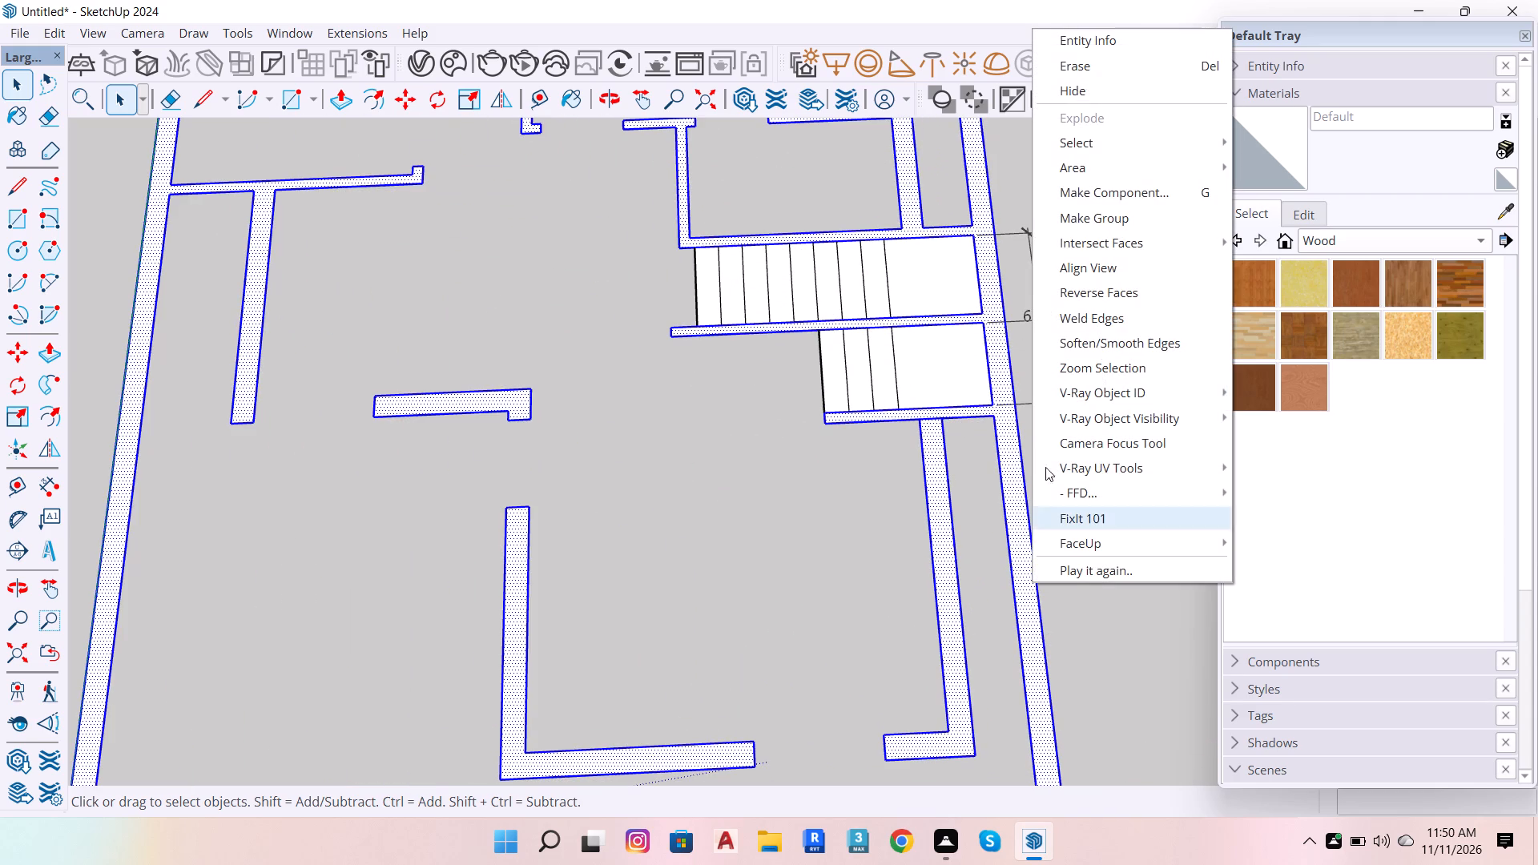
{"action": "left_click", "coordinate": [1115, 222]}
Inside the wall group, erase the leftover line where the lower-right room's right wall meets the wall below the lower stair flight.
{"action": "scroll", "coordinate": [898, 427], "scroll_direction": "up", "scroll_amount": 4}
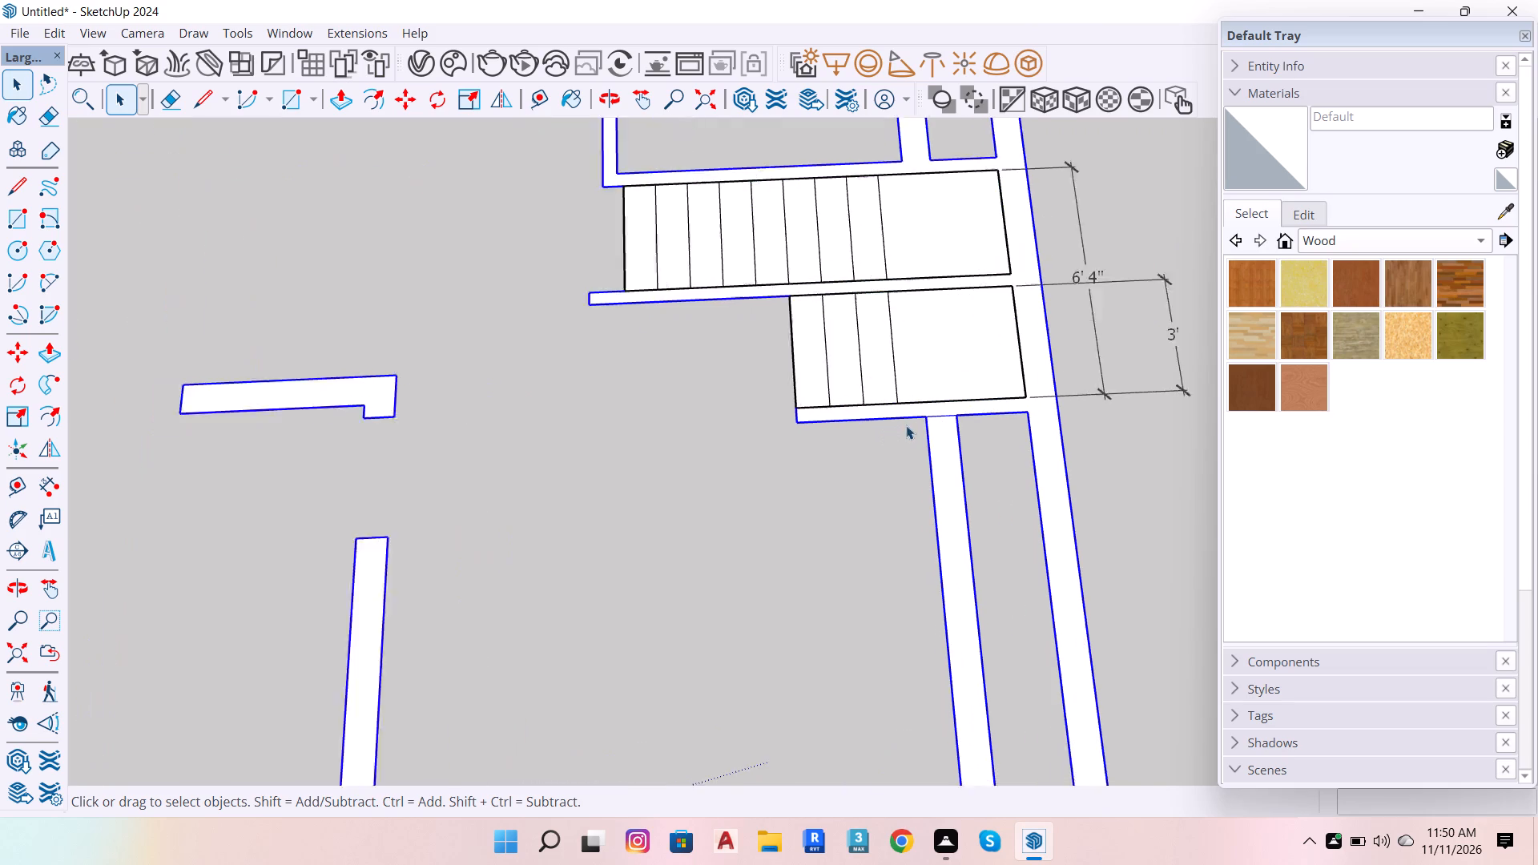
{"action": "scroll", "coordinate": [906, 425], "scroll_direction": "up", "scroll_amount": 1}
{"action": "left_click", "coordinate": [985, 453]}
{"action": "scroll", "coordinate": [954, 403], "scroll_direction": "up", "scroll_amount": 6}
{"action": "left_click", "coordinate": [943, 424]}
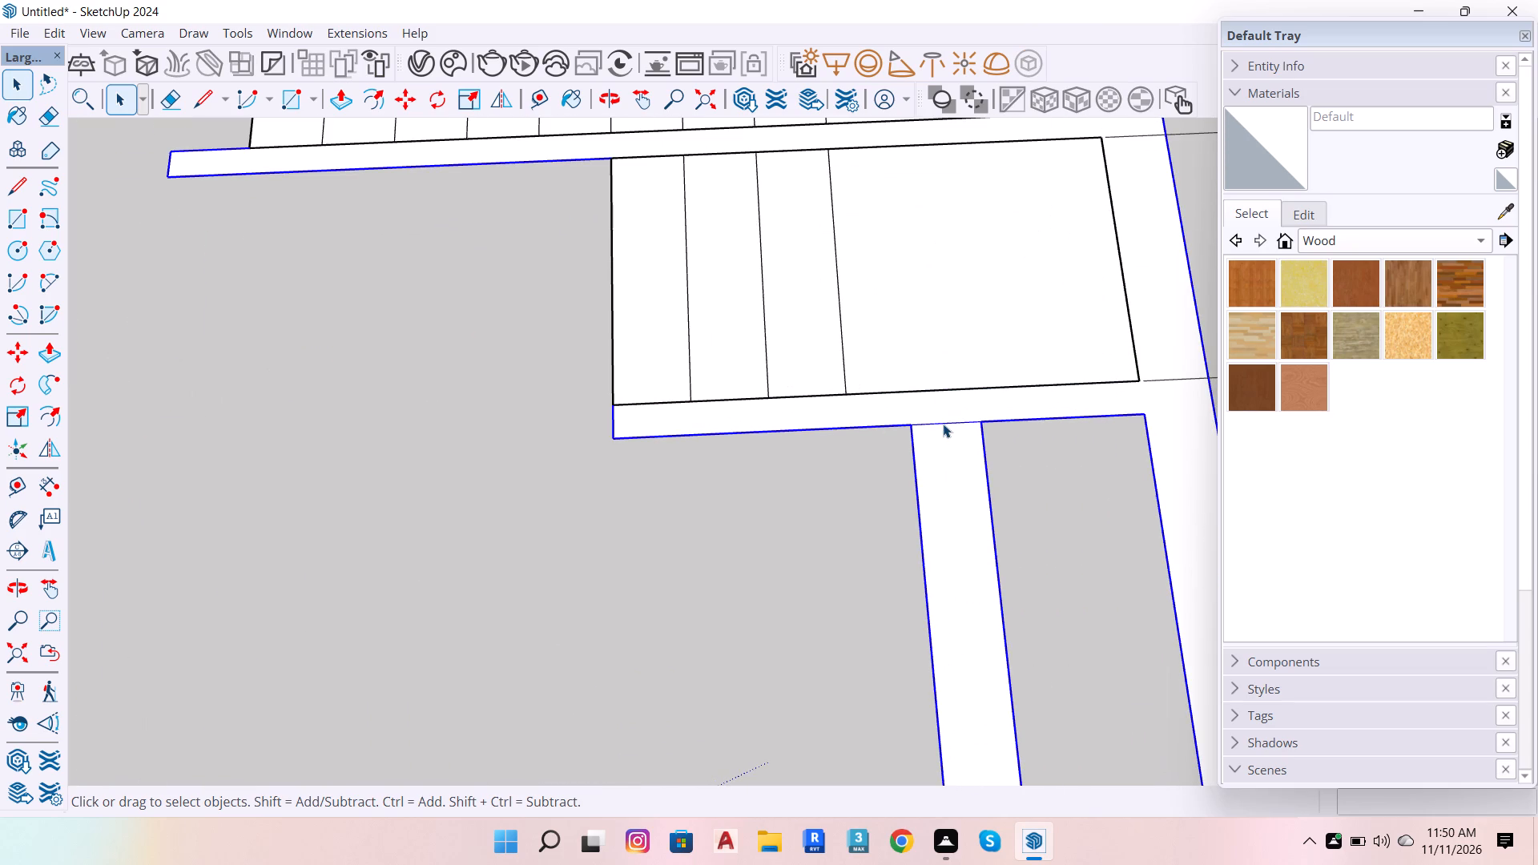
{"action": "double_click", "coordinate": [943, 424]}
{"action": "left_click", "coordinate": [947, 423]}
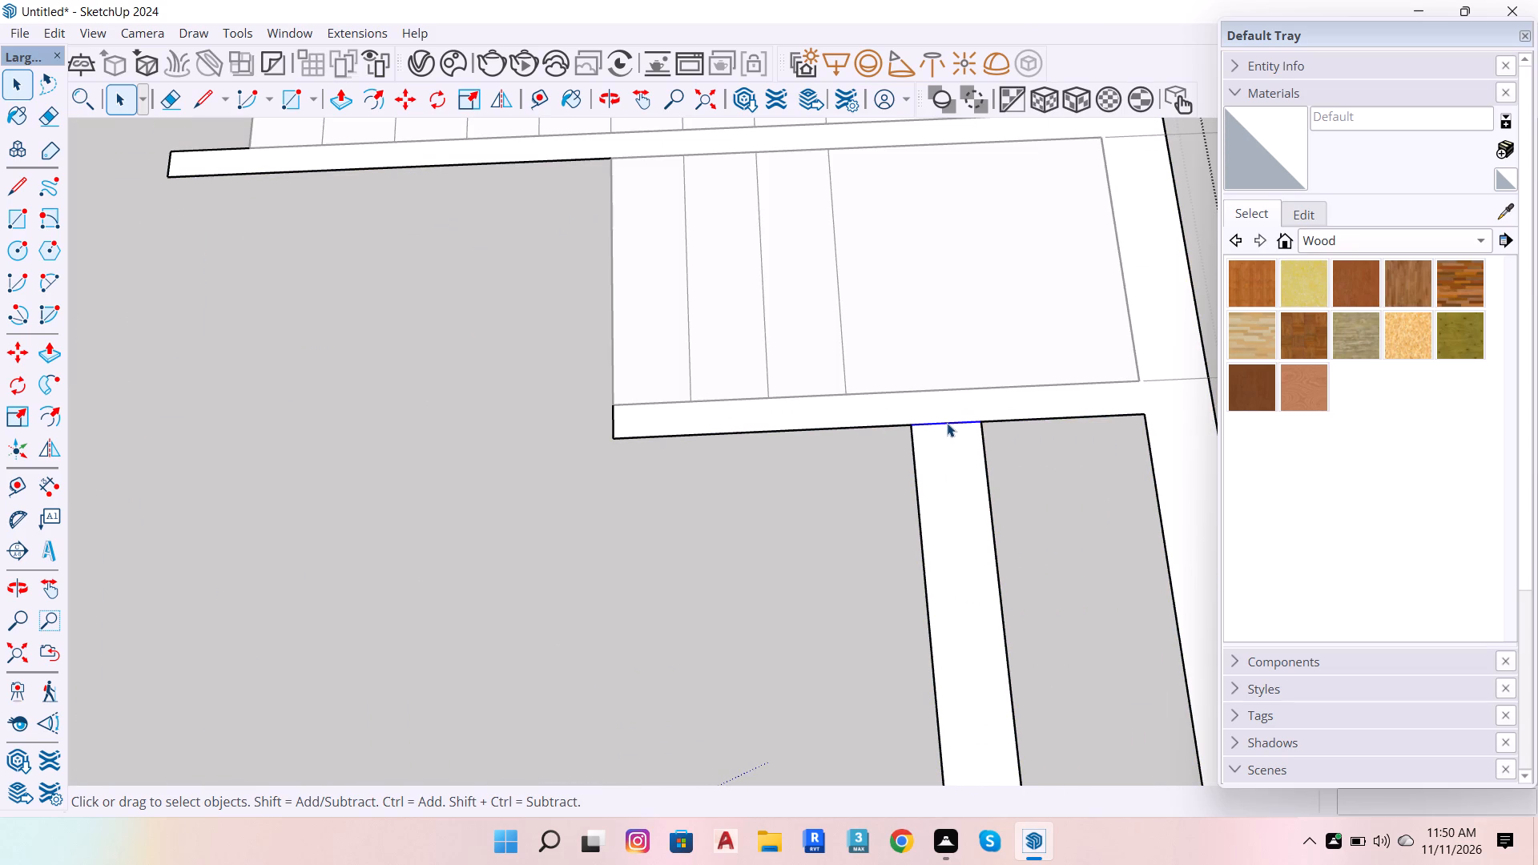
{"action": "key", "text": "Delete"}
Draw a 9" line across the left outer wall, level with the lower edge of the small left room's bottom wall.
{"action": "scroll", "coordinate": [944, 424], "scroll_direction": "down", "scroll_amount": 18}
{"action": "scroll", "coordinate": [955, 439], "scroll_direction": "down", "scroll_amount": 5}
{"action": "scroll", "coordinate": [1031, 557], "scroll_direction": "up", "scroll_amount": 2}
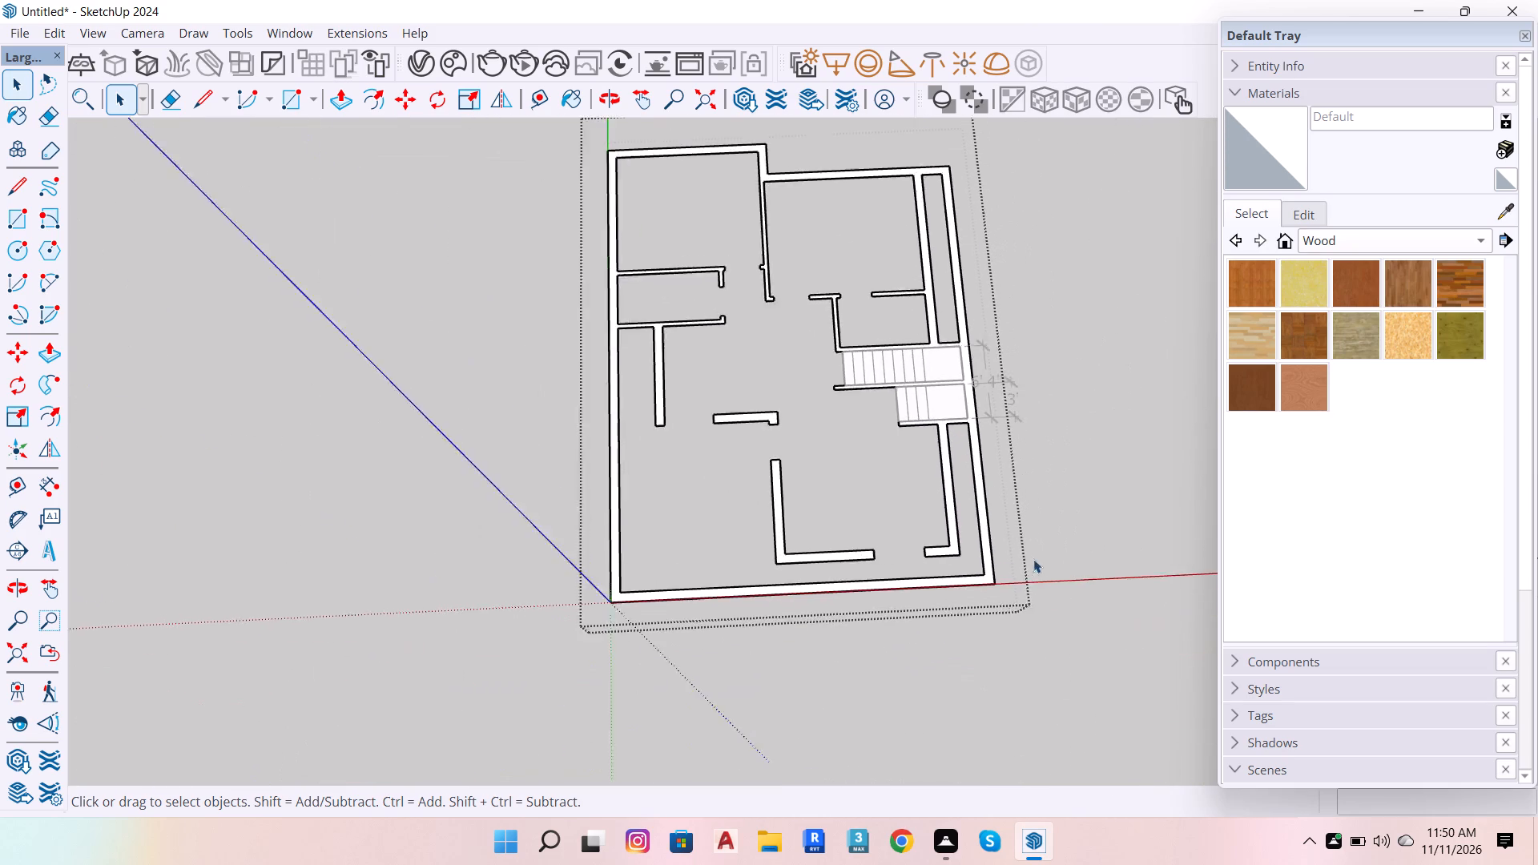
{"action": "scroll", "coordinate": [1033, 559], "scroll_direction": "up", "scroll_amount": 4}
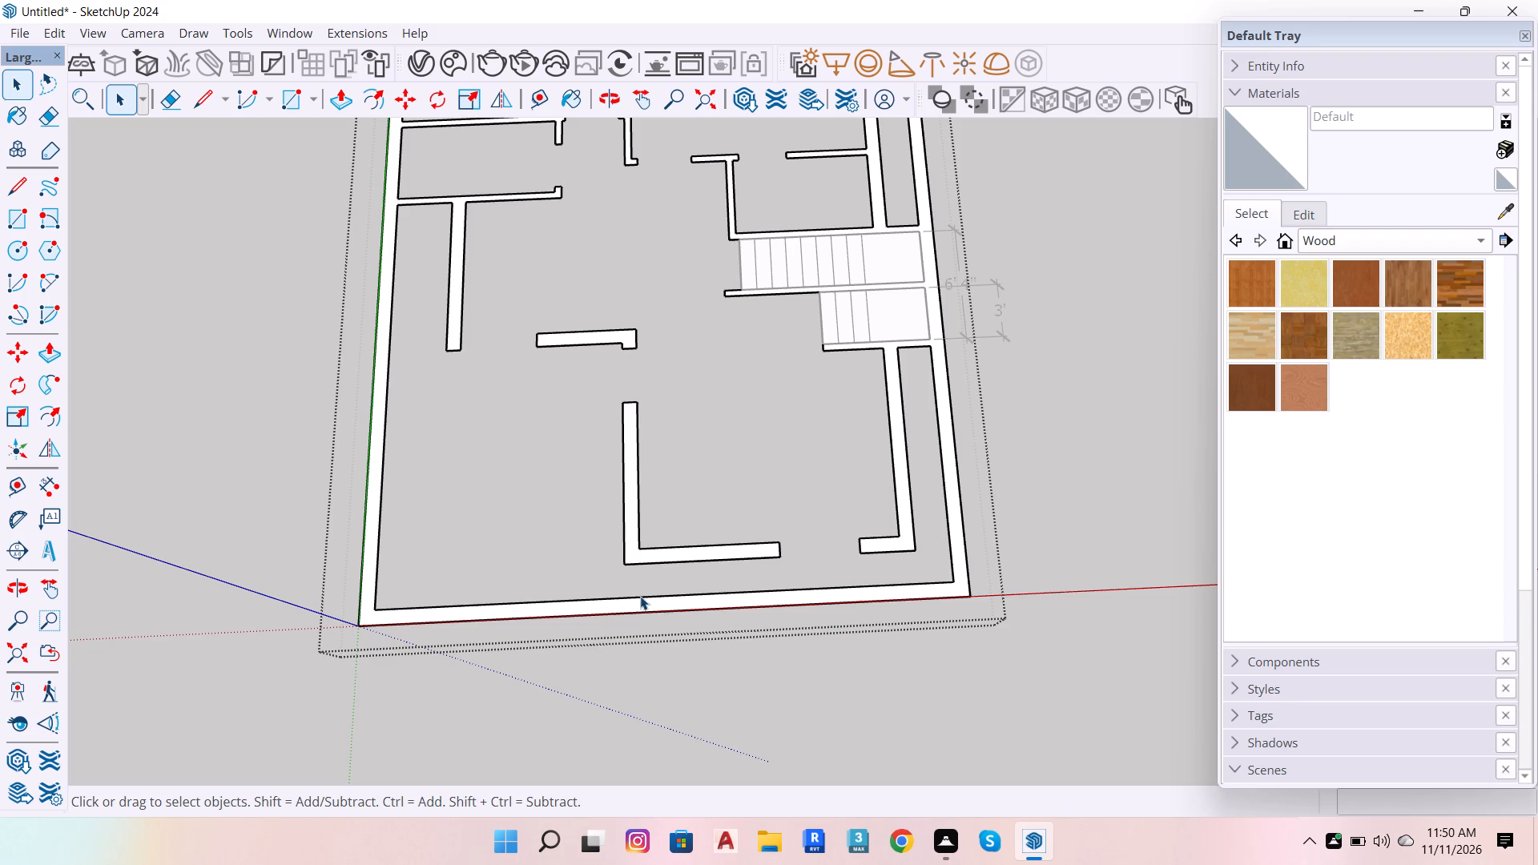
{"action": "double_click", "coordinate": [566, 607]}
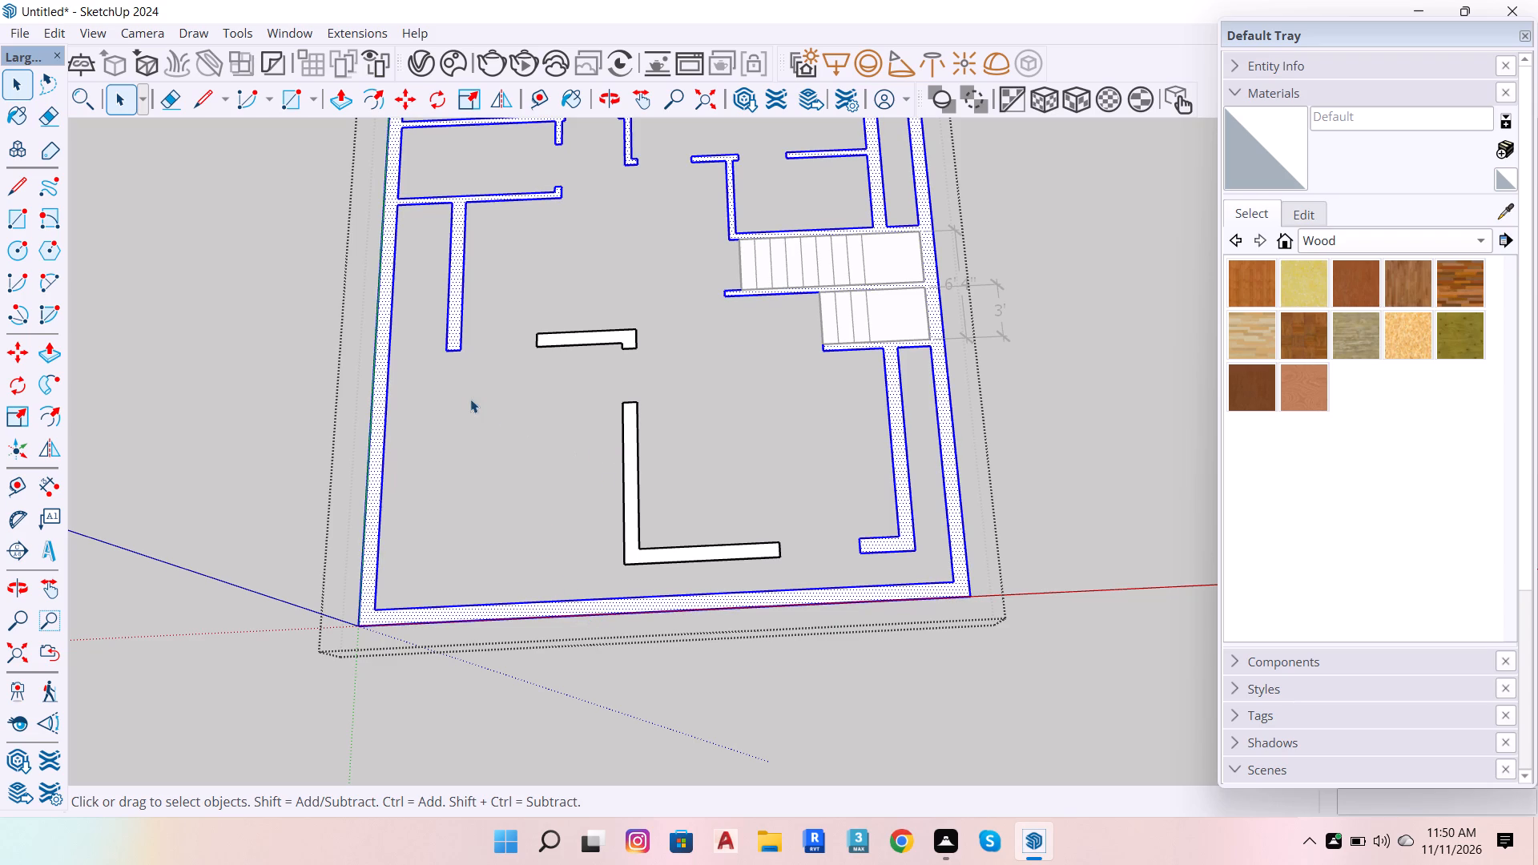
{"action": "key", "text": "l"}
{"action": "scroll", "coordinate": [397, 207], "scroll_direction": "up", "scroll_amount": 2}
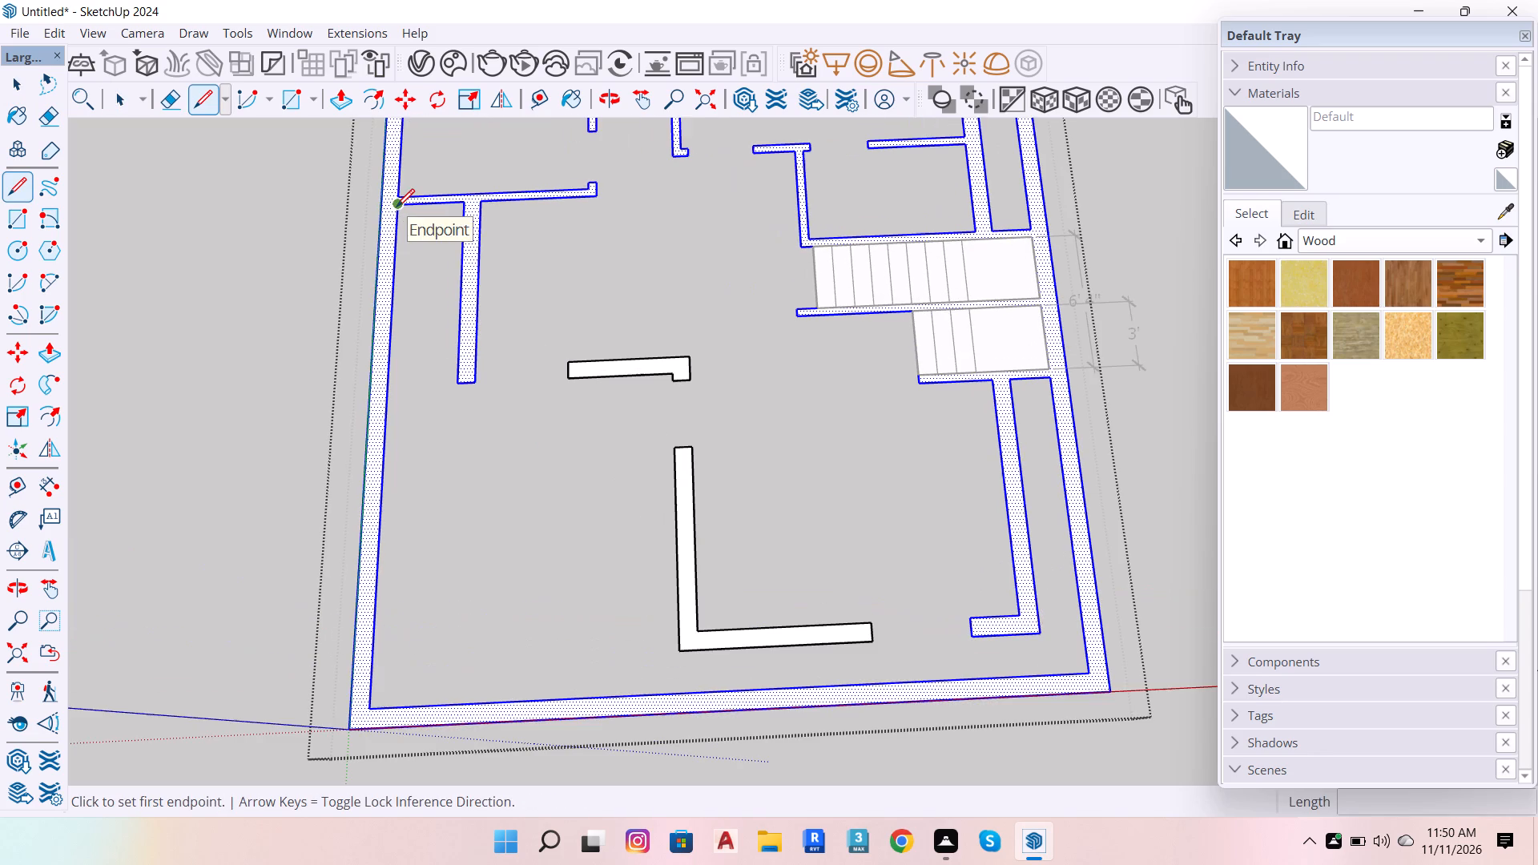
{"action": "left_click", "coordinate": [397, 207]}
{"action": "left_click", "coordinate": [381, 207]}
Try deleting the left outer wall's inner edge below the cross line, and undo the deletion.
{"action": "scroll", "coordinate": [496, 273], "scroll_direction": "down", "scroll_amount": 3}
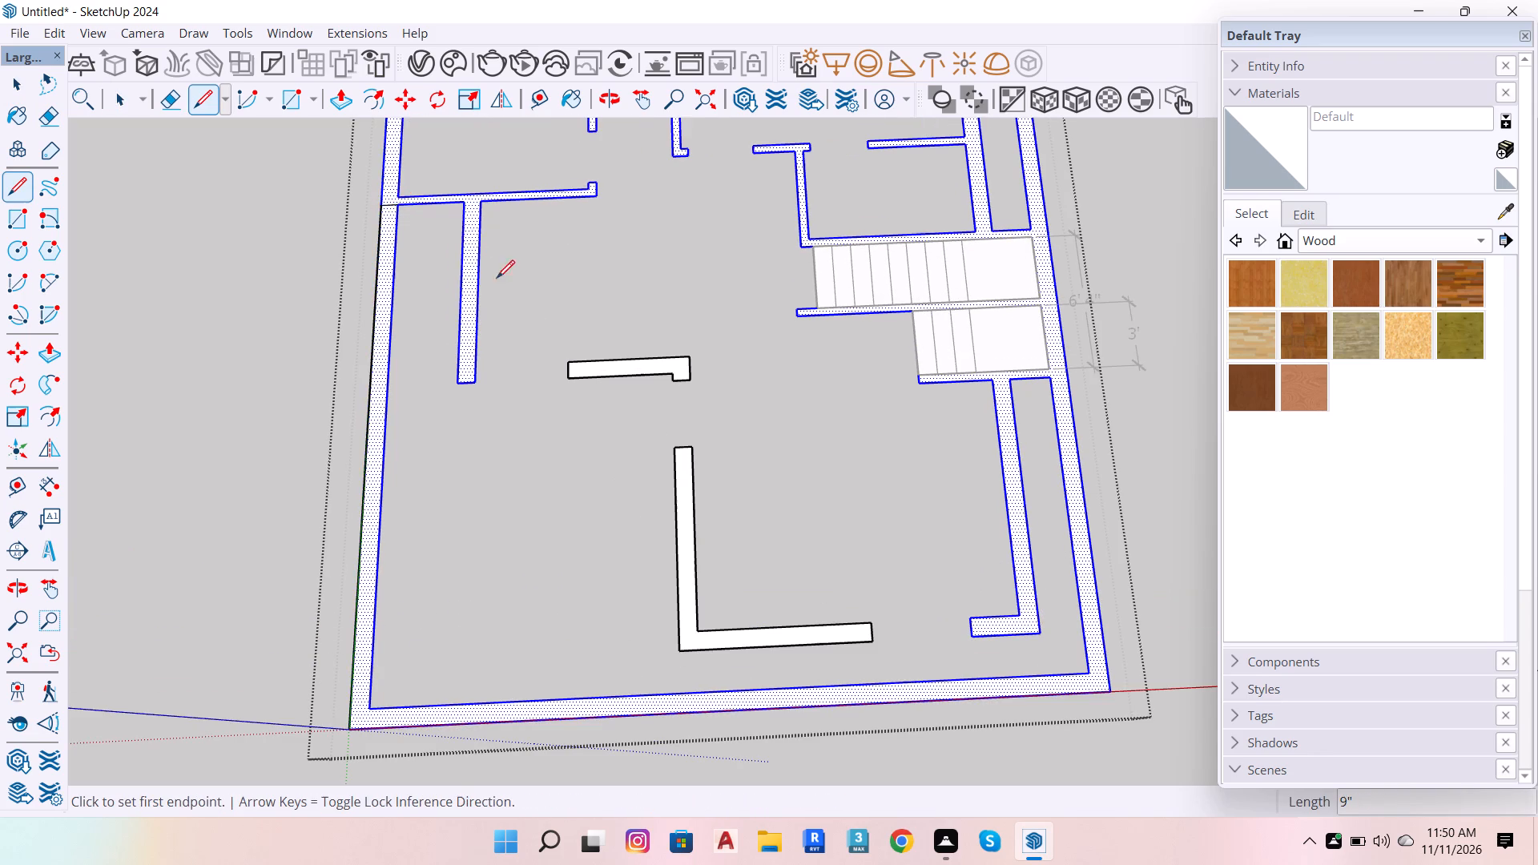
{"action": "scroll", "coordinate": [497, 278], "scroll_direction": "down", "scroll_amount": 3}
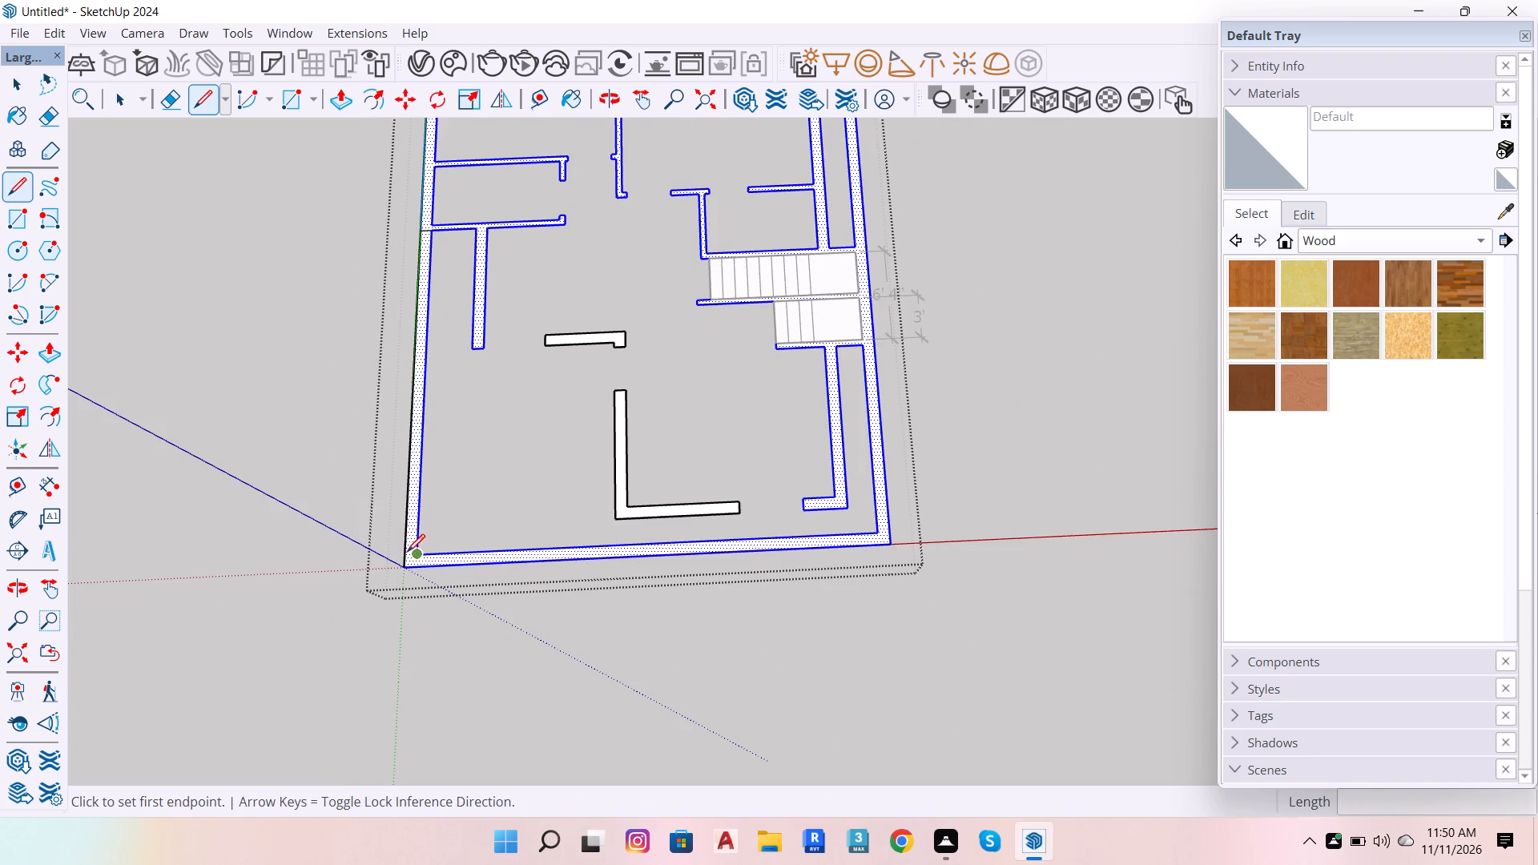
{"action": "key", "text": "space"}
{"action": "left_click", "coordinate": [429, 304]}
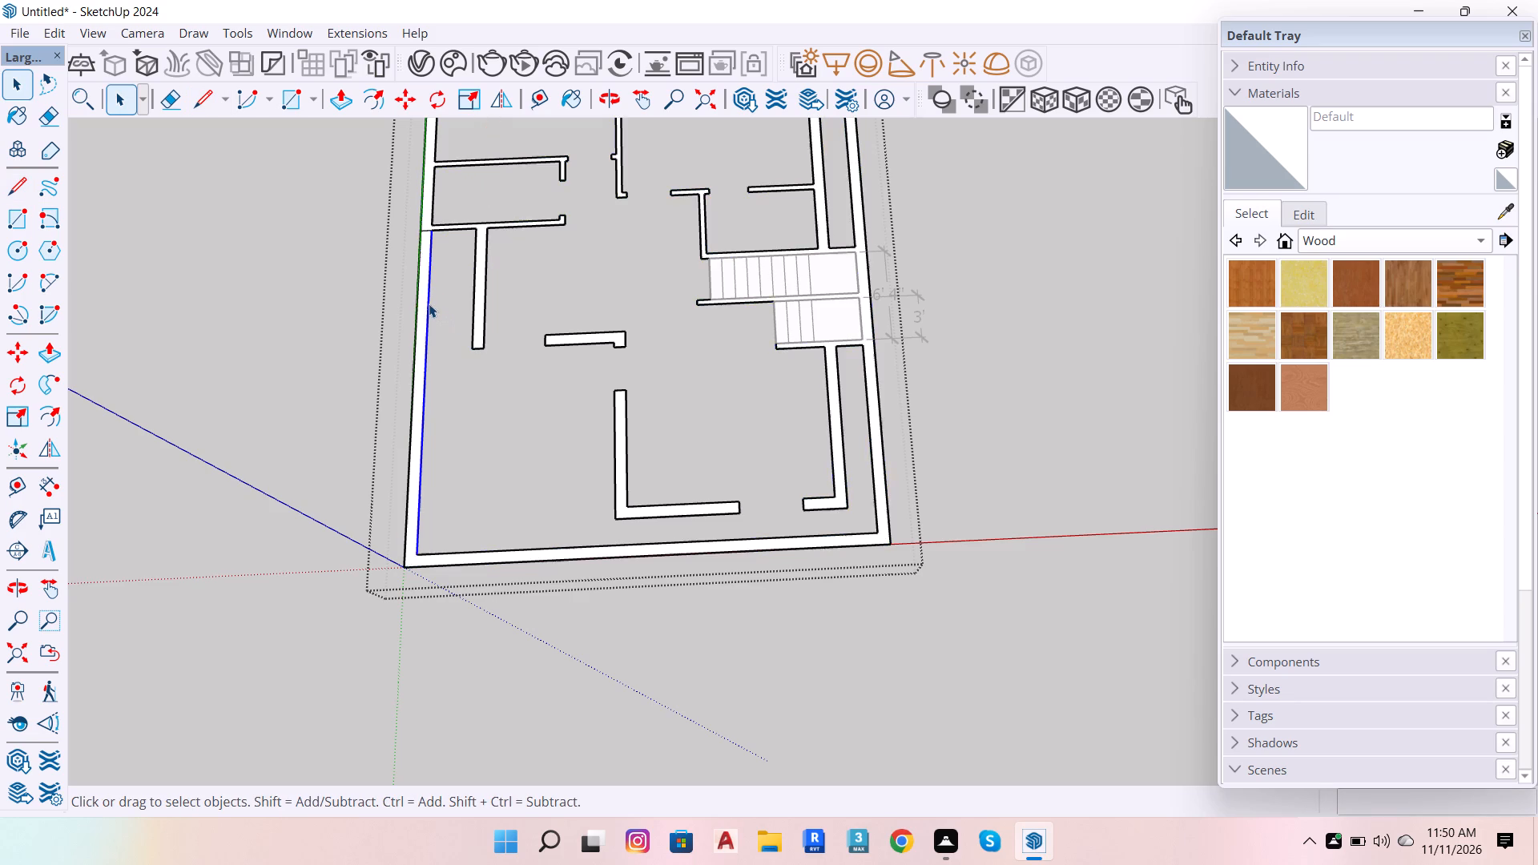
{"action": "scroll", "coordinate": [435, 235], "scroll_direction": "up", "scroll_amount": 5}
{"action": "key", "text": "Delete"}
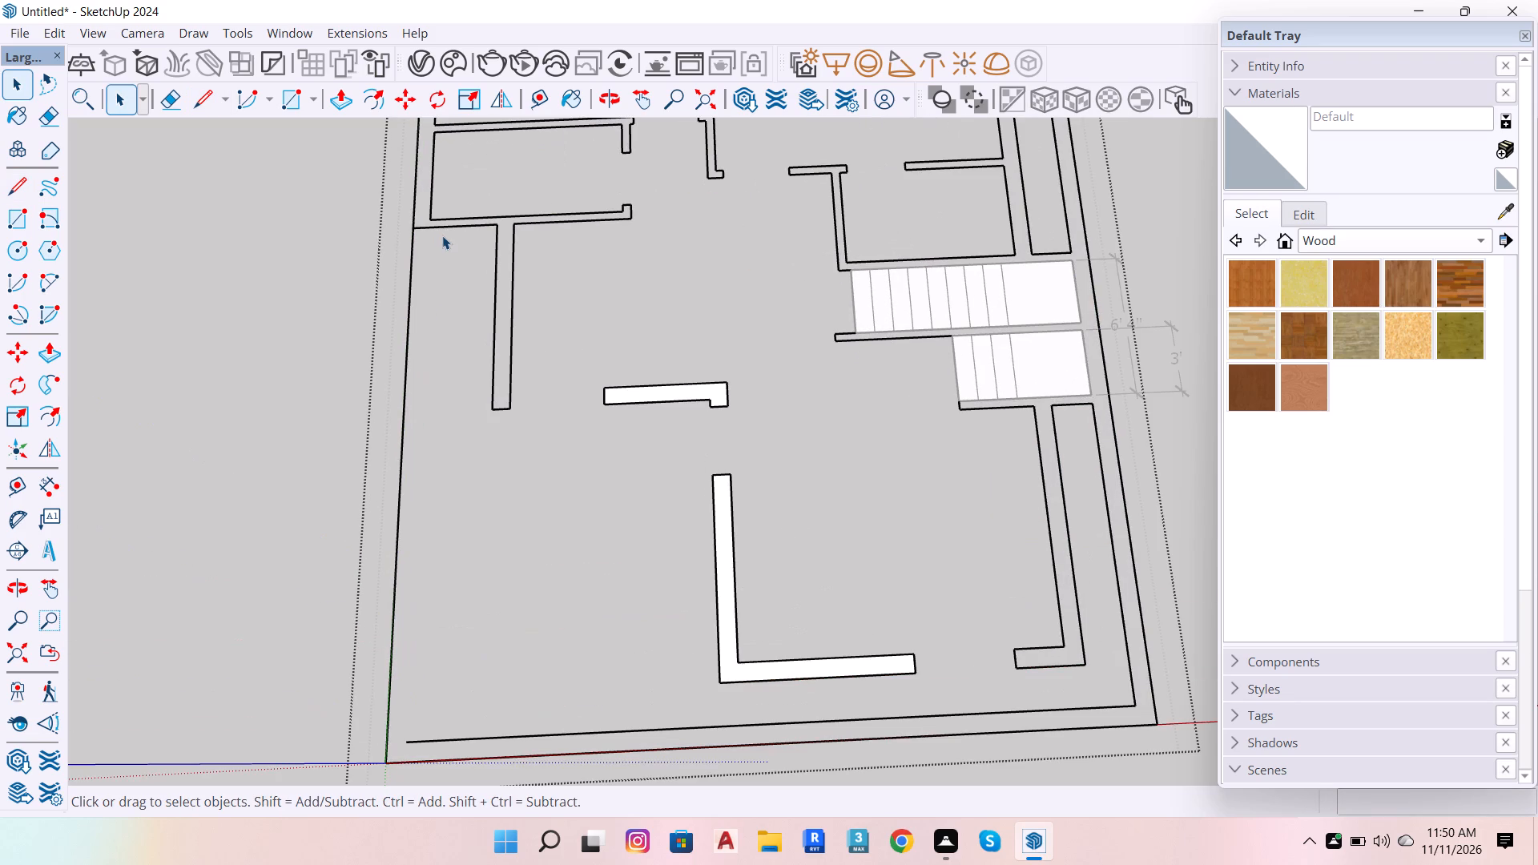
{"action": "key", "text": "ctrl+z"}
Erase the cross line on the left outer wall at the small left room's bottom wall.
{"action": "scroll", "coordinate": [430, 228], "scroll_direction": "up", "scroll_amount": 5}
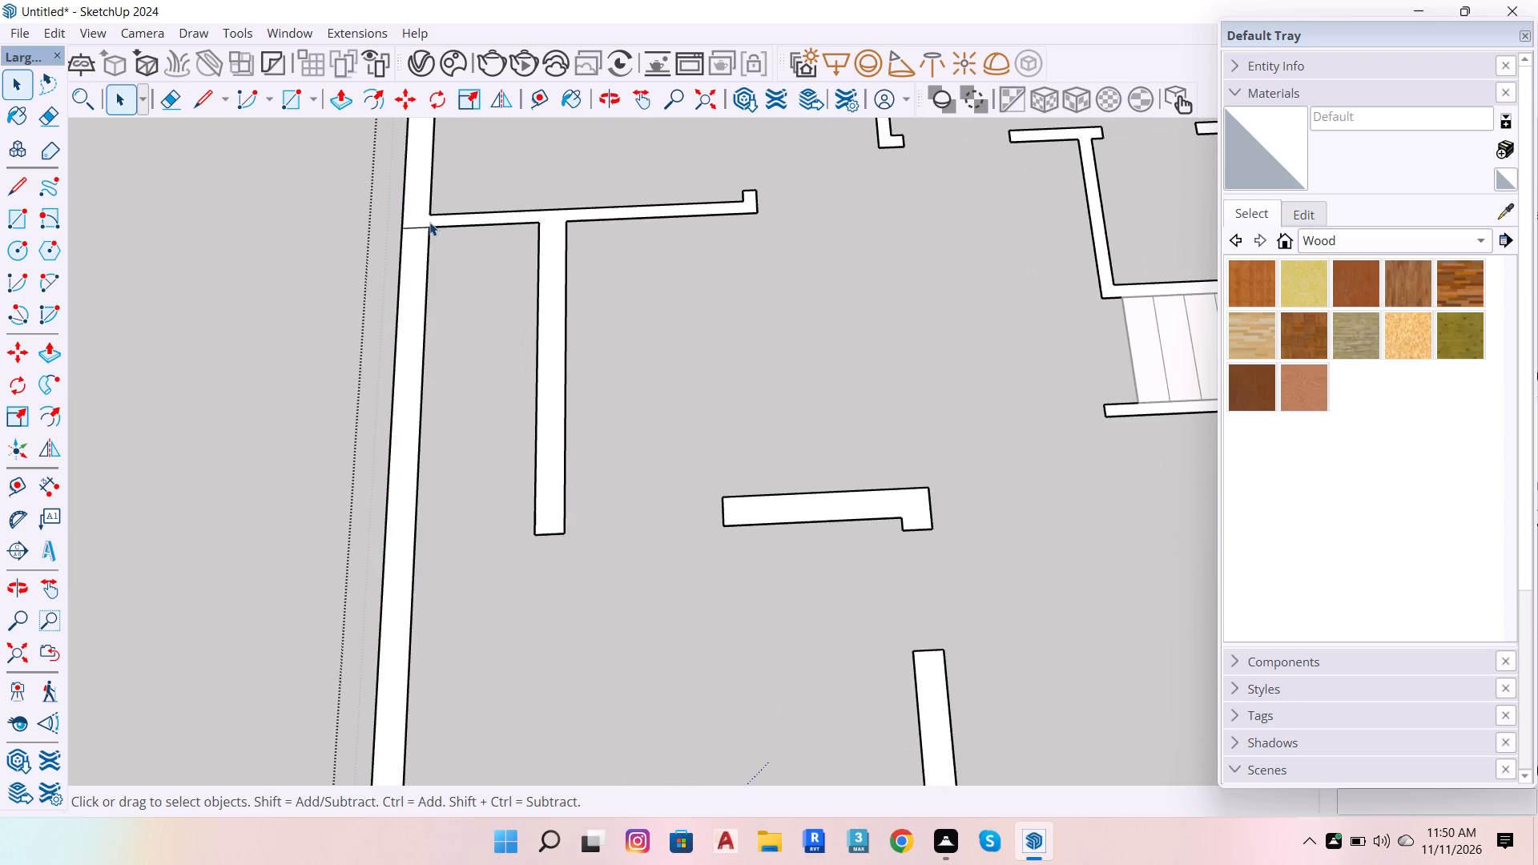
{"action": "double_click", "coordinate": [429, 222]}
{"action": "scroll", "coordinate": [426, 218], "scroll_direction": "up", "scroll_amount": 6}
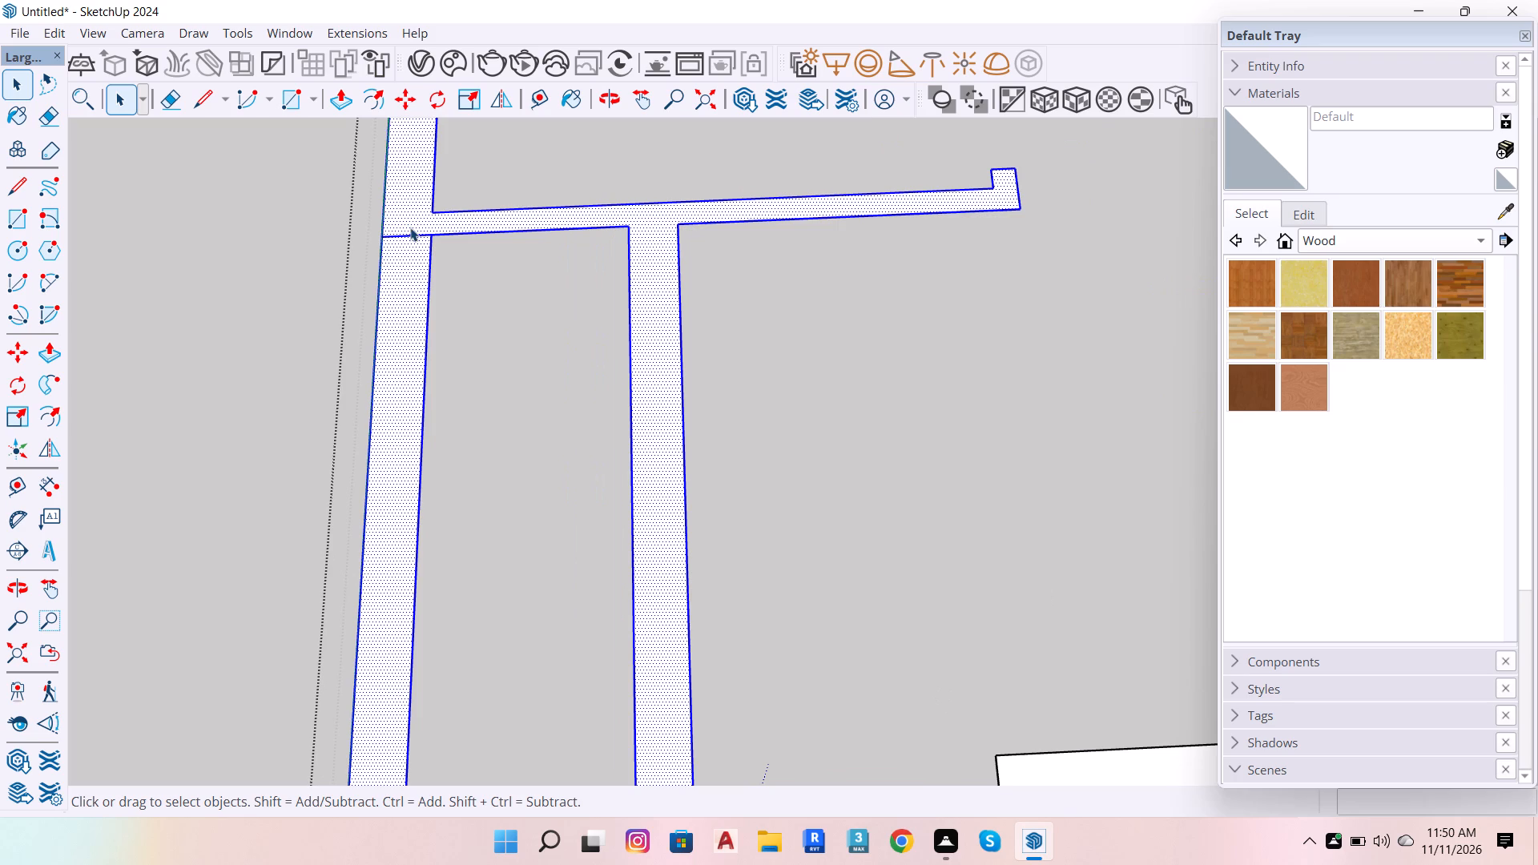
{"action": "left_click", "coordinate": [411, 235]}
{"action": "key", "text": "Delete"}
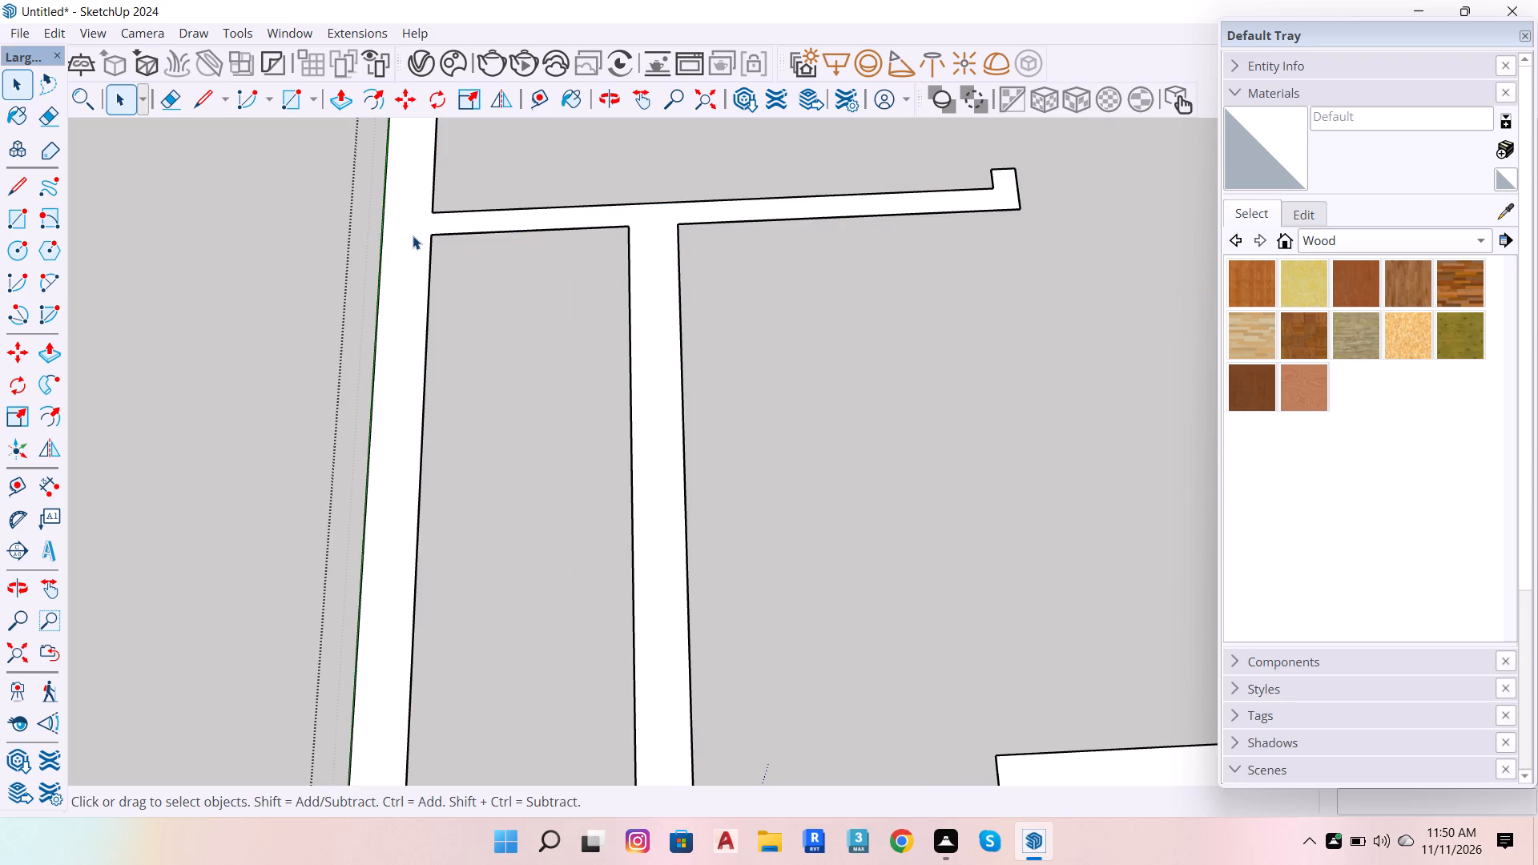
Draw a 9" line across the left outer wall from the lower corner where the small left room's bottom wall meets it.
{"action": "triple_click", "coordinate": [409, 251]}
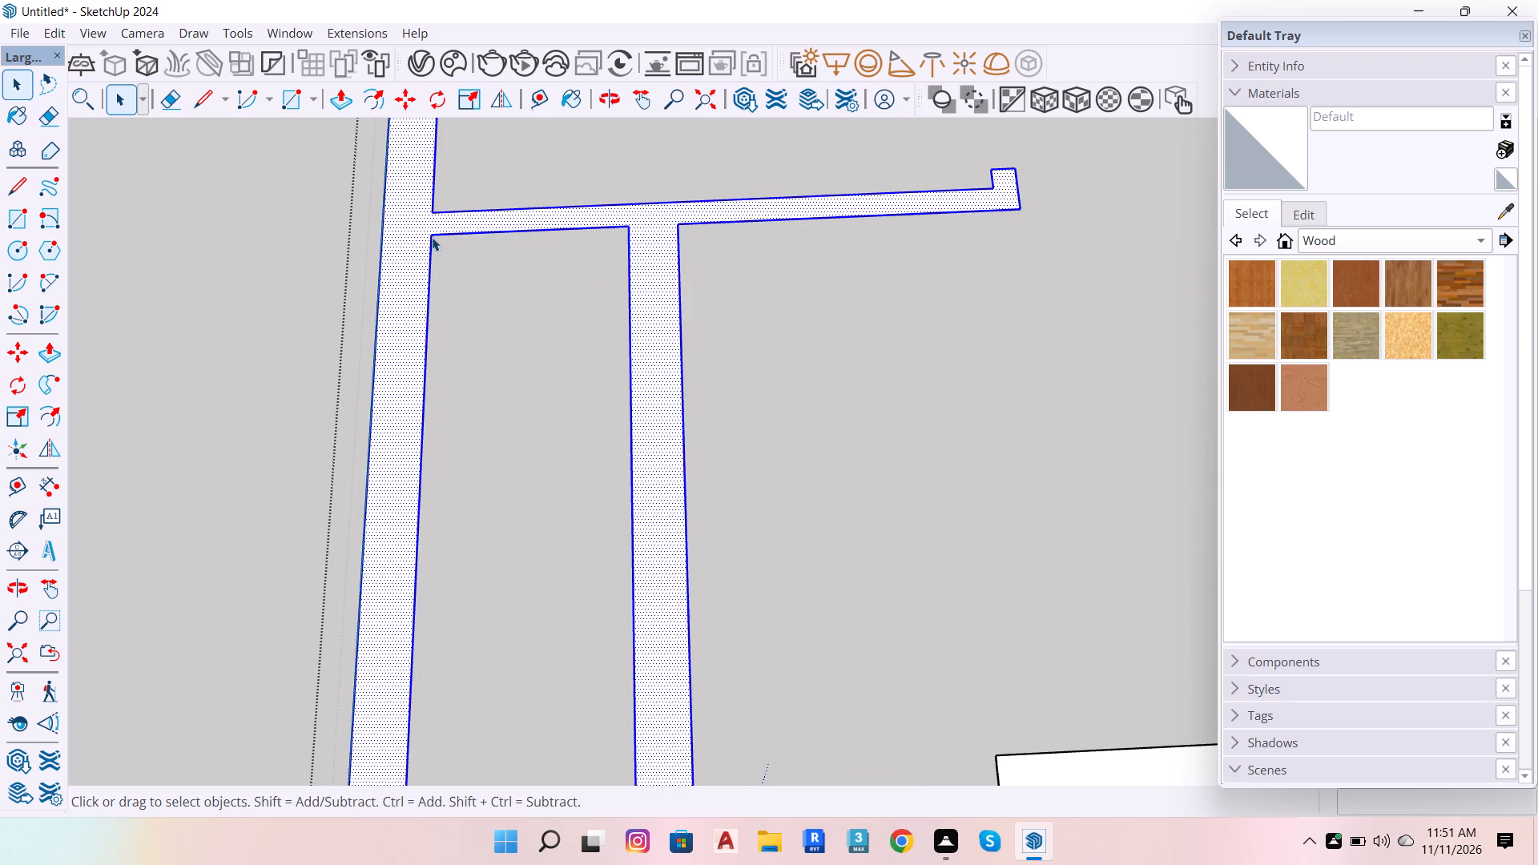
{"action": "key", "text": "l"}
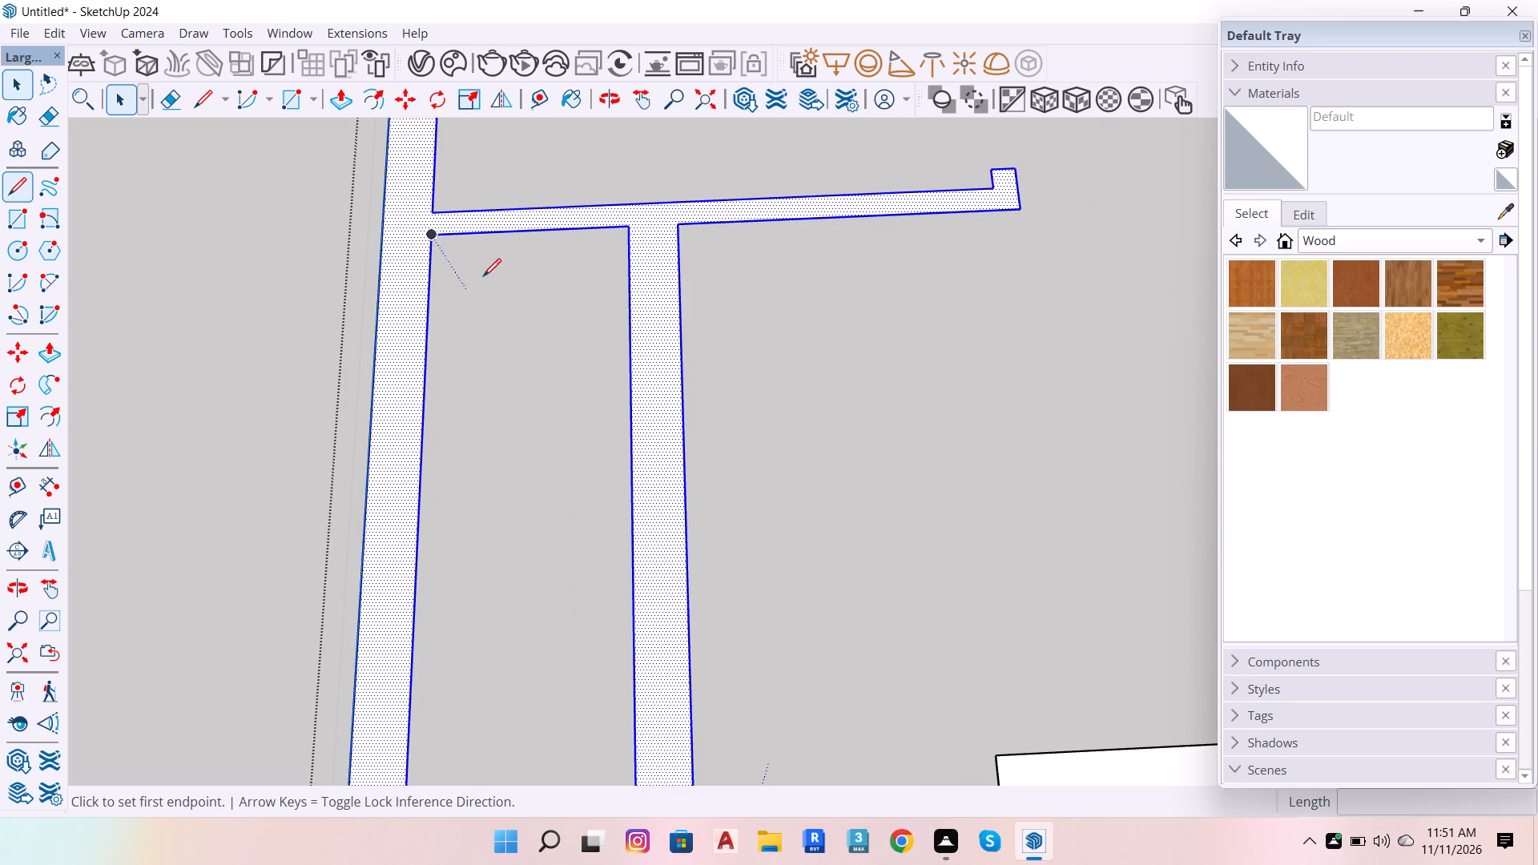
{"action": "left_click", "coordinate": [437, 235]}
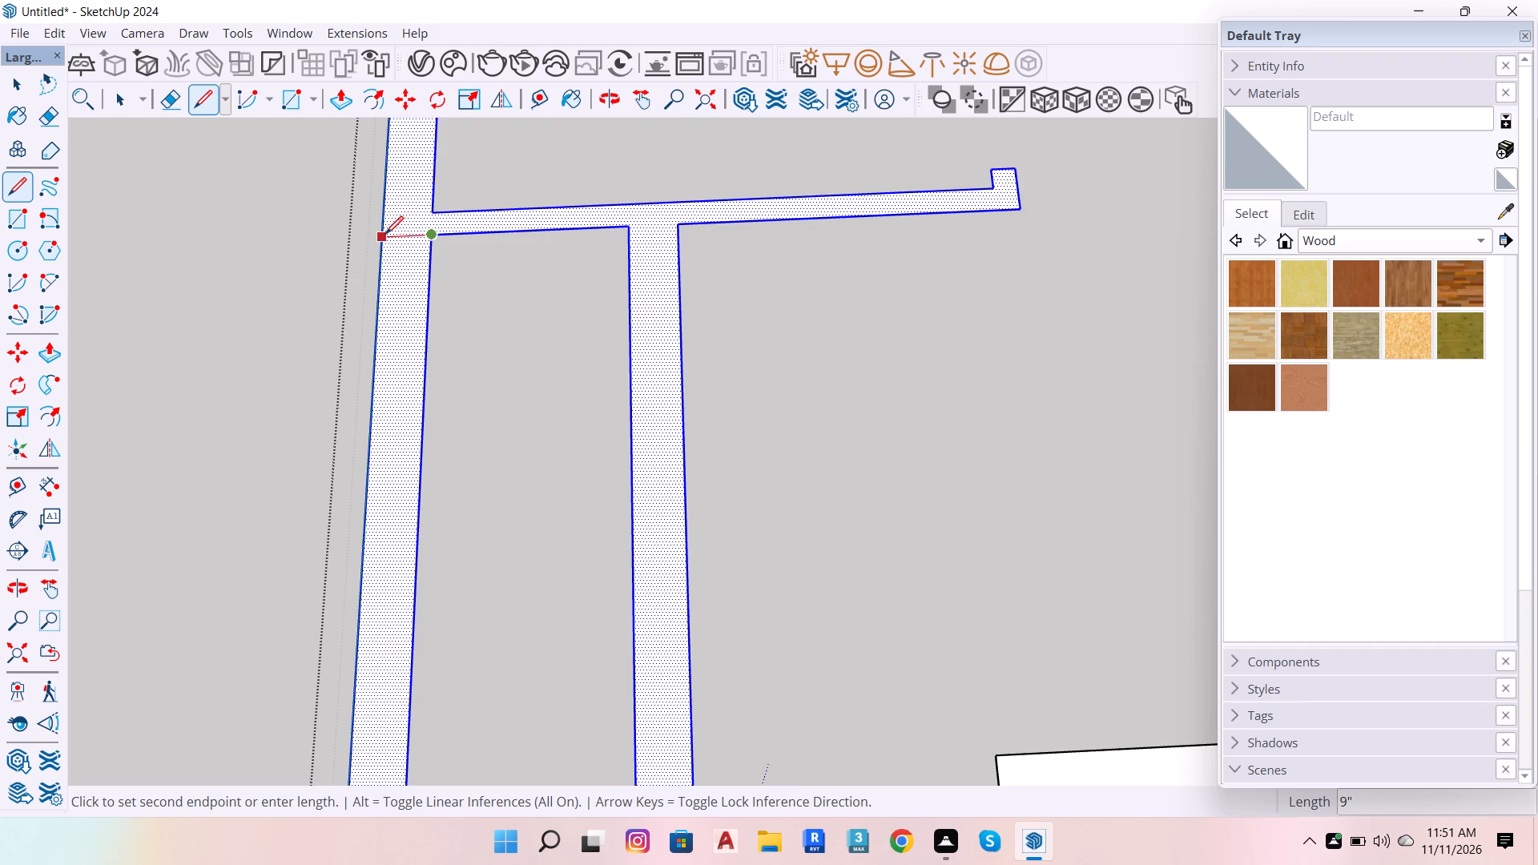
{"action": "left_click", "coordinate": [385, 234]}
Draw a line across the left outer wall from the plan's lower-left inner corner to the wall's outer edge.
{"action": "scroll", "coordinate": [509, 189], "scroll_direction": "down", "scroll_amount": 19}
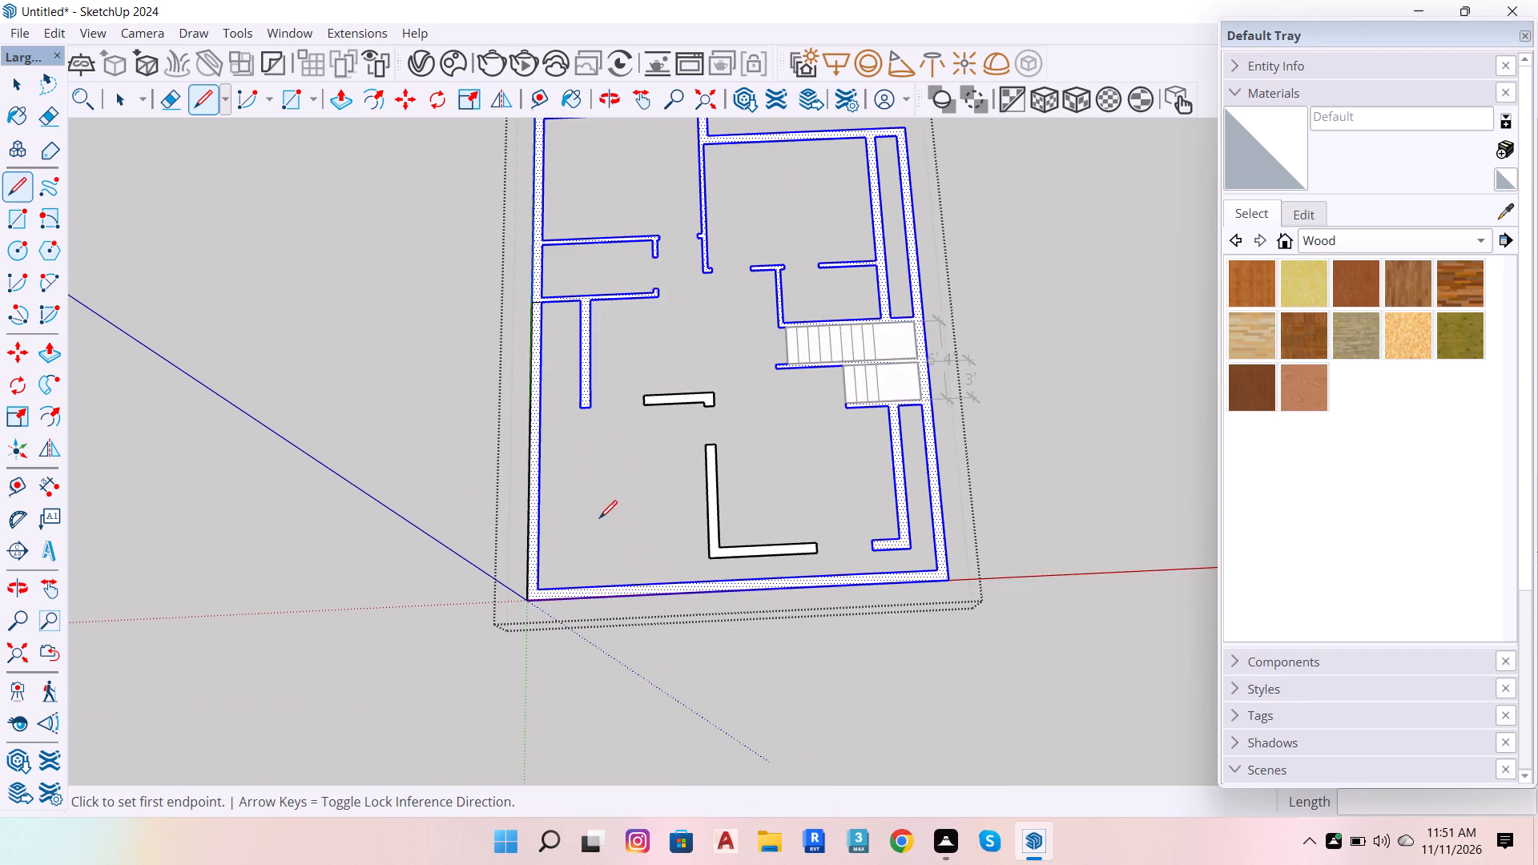
{"action": "scroll", "coordinate": [538, 593], "scroll_direction": "up", "scroll_amount": 3}
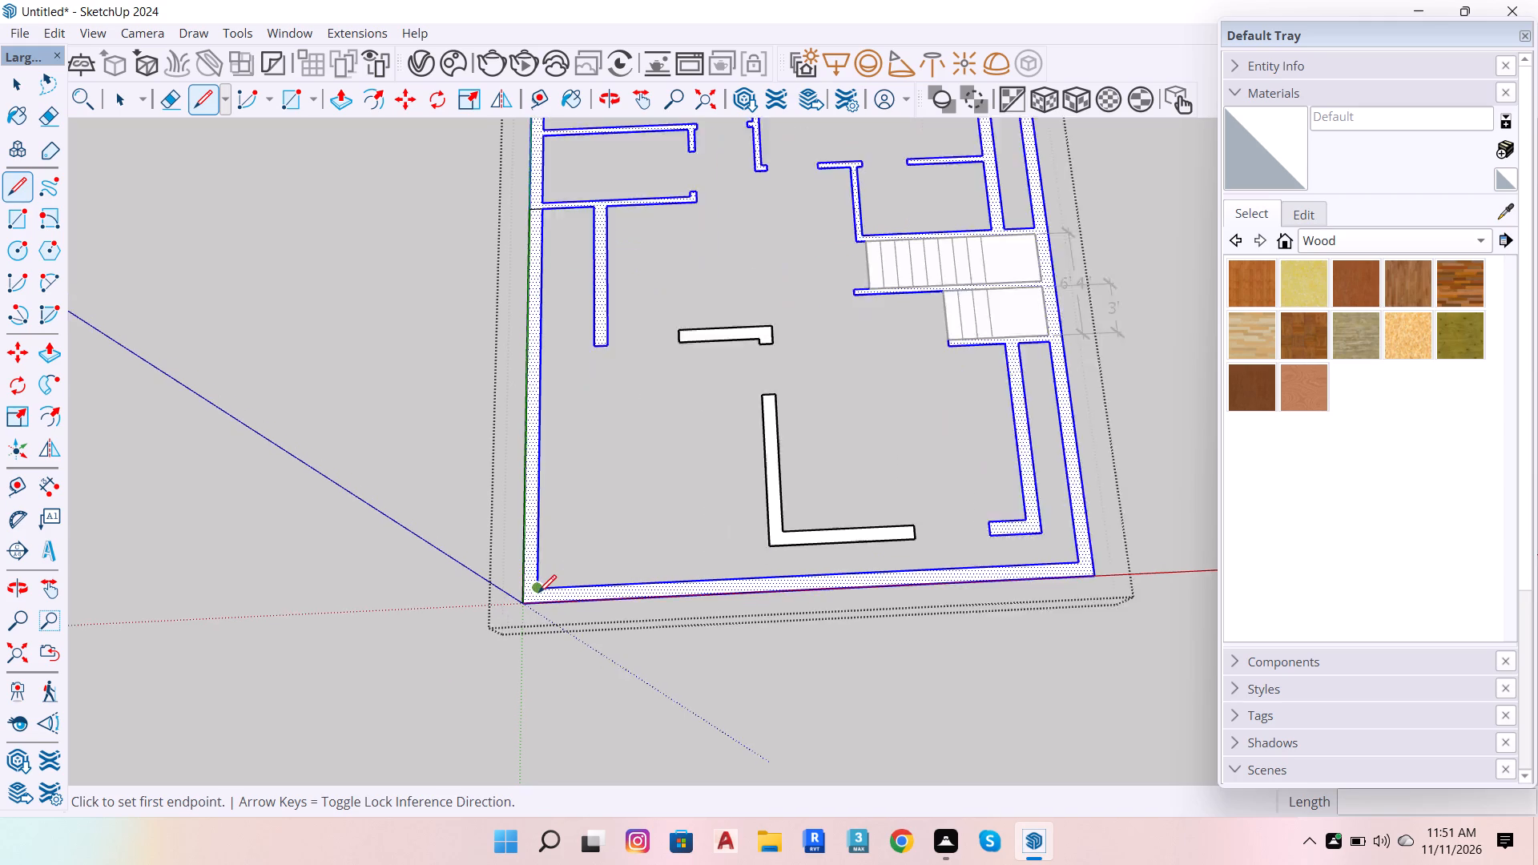
{"action": "scroll", "coordinate": [538, 593], "scroll_direction": "up", "scroll_amount": 2}
{"action": "left_click", "coordinate": [540, 590]}
{"action": "left_click", "coordinate": [519, 584]}
Erase the inner edge of the left outer wall between the two cross lines so that stretch loses its face.
{"action": "scroll", "coordinate": [663, 684], "scroll_direction": "down", "scroll_amount": 5}
{"action": "key", "text": "space"}
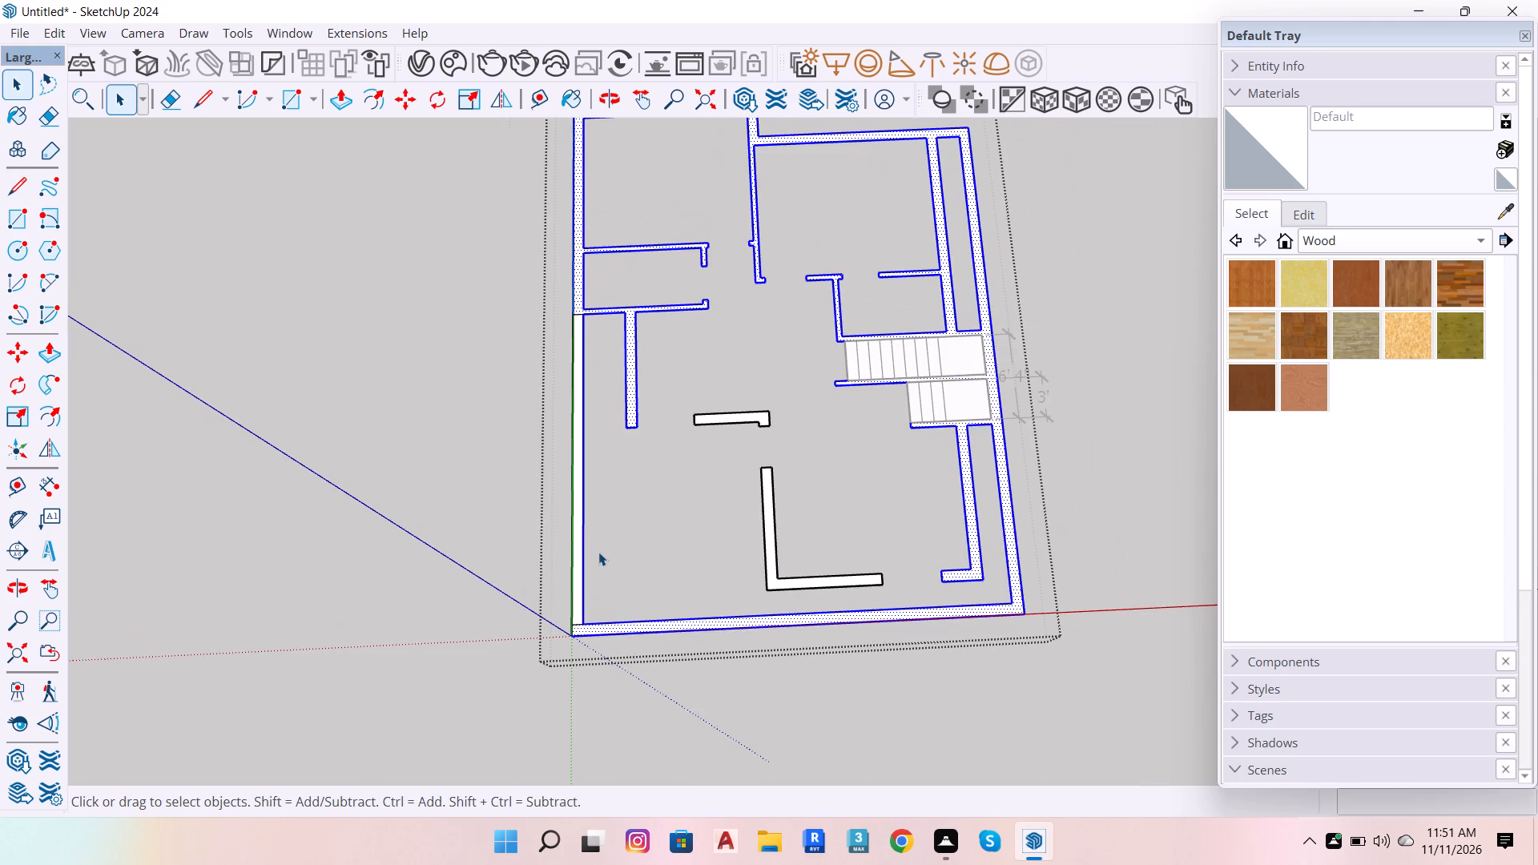
{"action": "key", "text": "e"}
{"action": "left_click", "coordinate": [586, 521]}
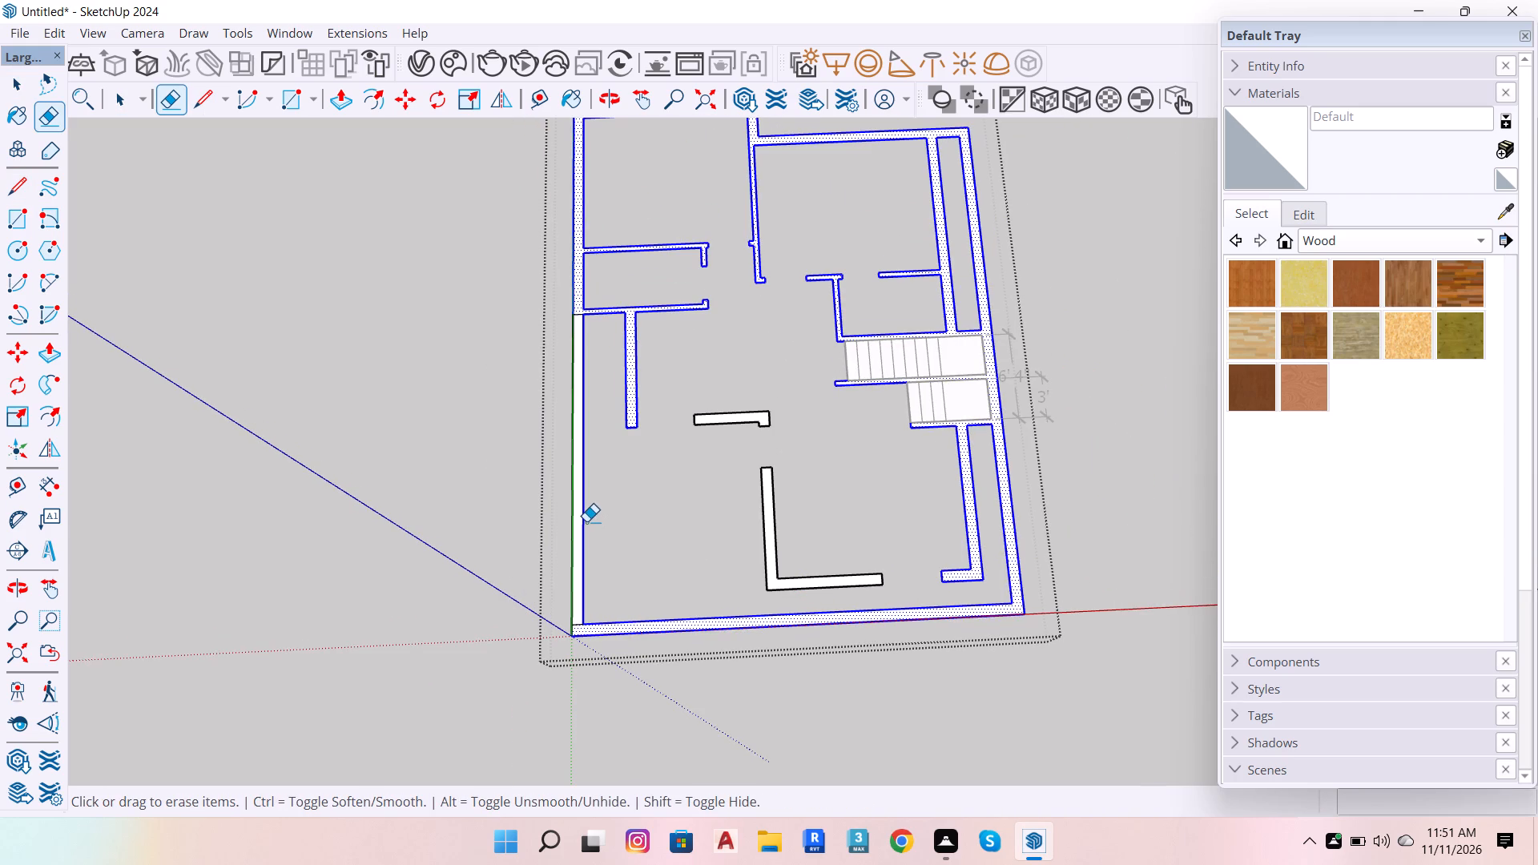
{"action": "left_click", "coordinate": [582, 519]}
{"action": "scroll", "coordinate": [653, 614], "scroll_direction": "down", "scroll_amount": 5}
{"action": "scroll", "coordinate": [623, 561], "scroll_direction": "up", "scroll_amount": 5}
{"action": "key", "text": "space"}
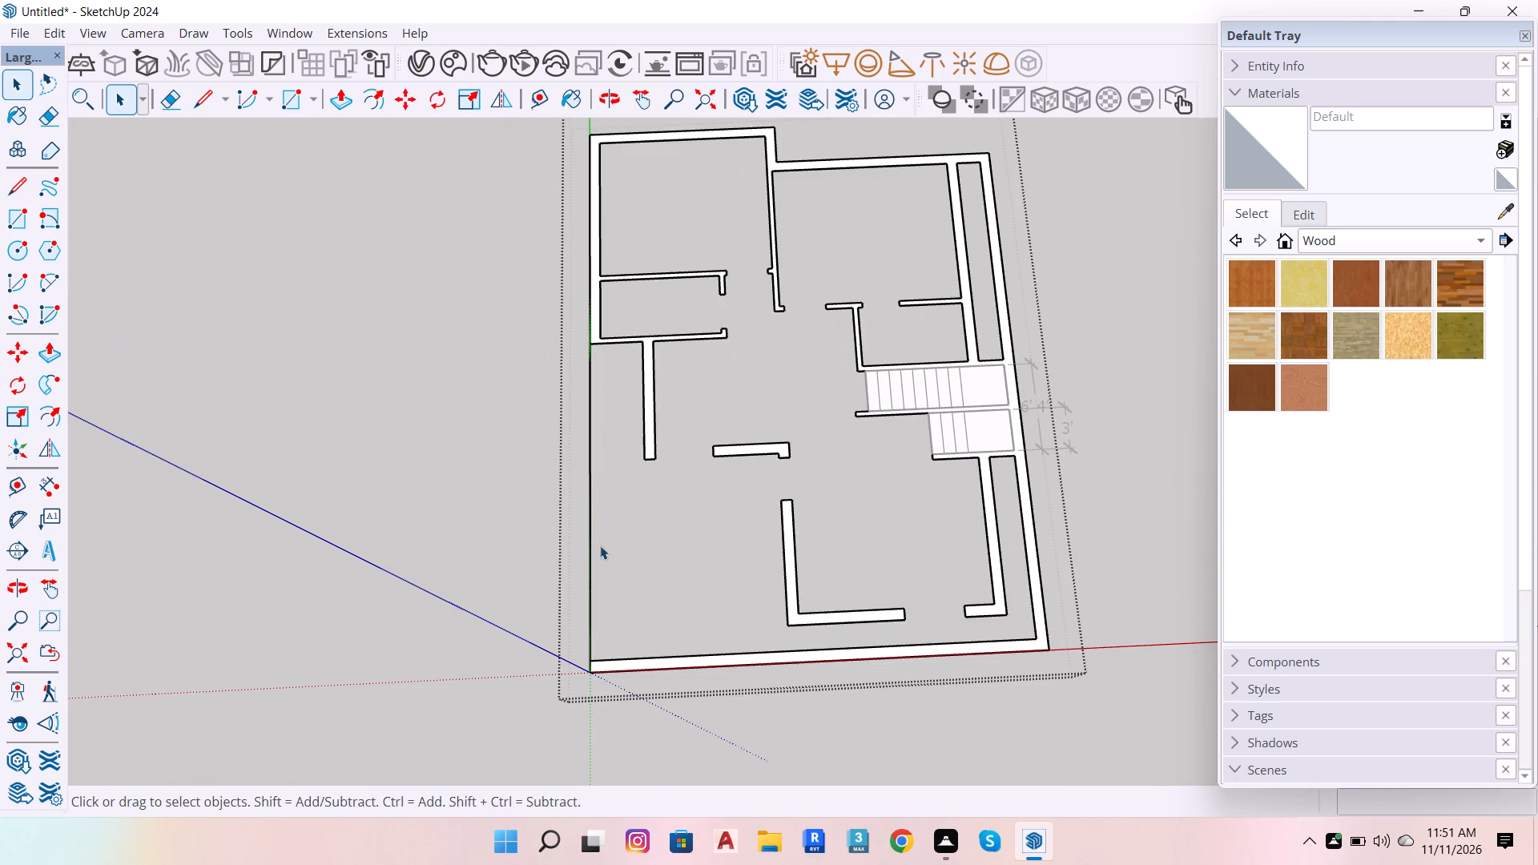
Dimension the bottom outer wall's thickness at its left end, placing the dimension outside the plan.
{"action": "scroll", "coordinate": [629, 697], "scroll_direction": "up", "scroll_amount": 5}
{"action": "scroll", "coordinate": [525, 623], "scroll_direction": "down", "scroll_amount": 6}
{"action": "scroll", "coordinate": [881, 632], "scroll_direction": "up", "scroll_amount": 7}
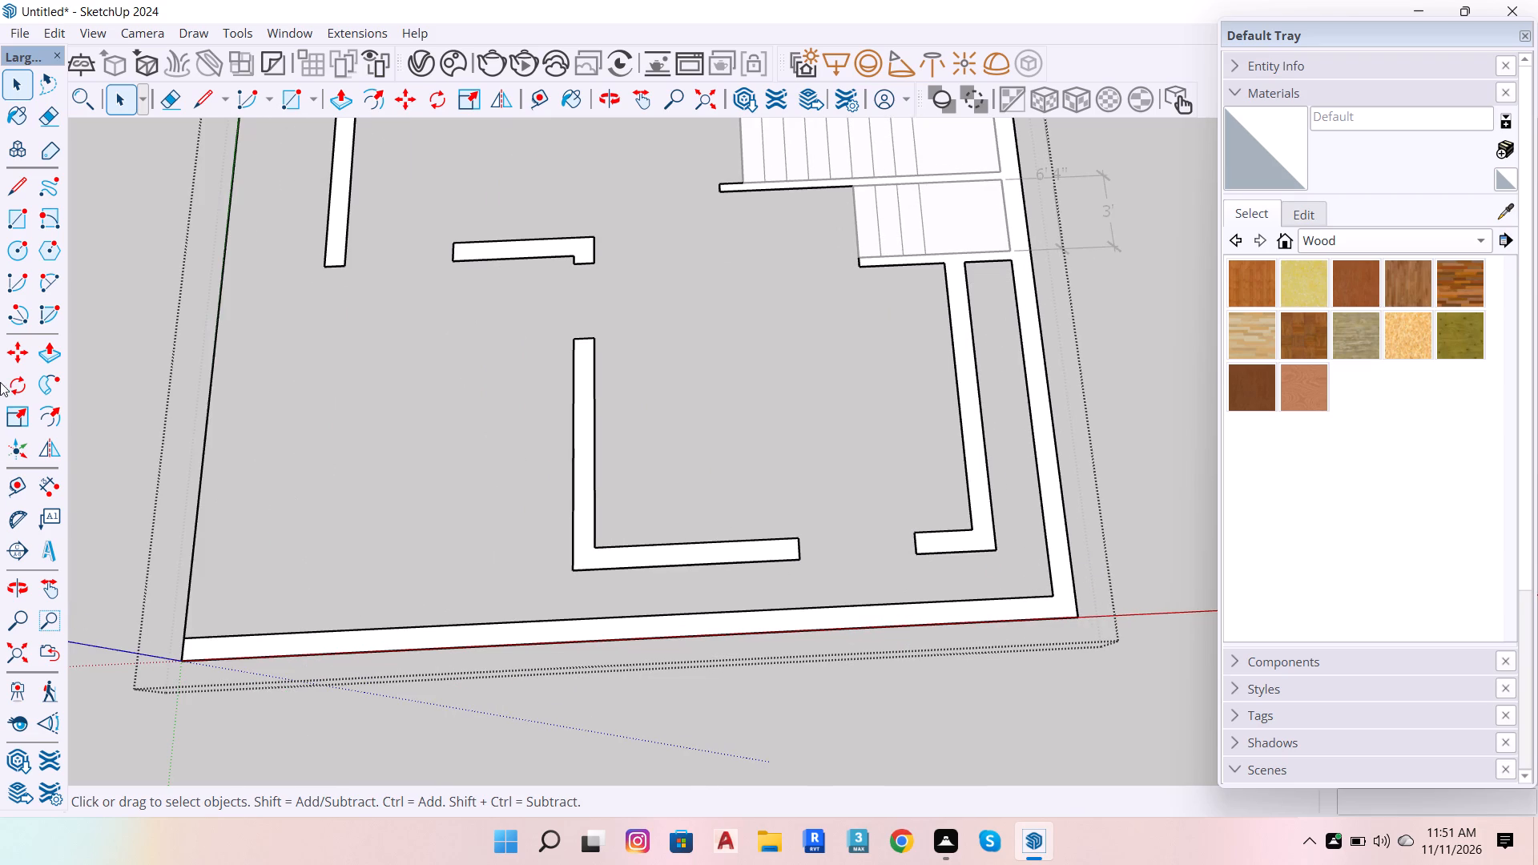
{"action": "left_click", "coordinate": [53, 485]}
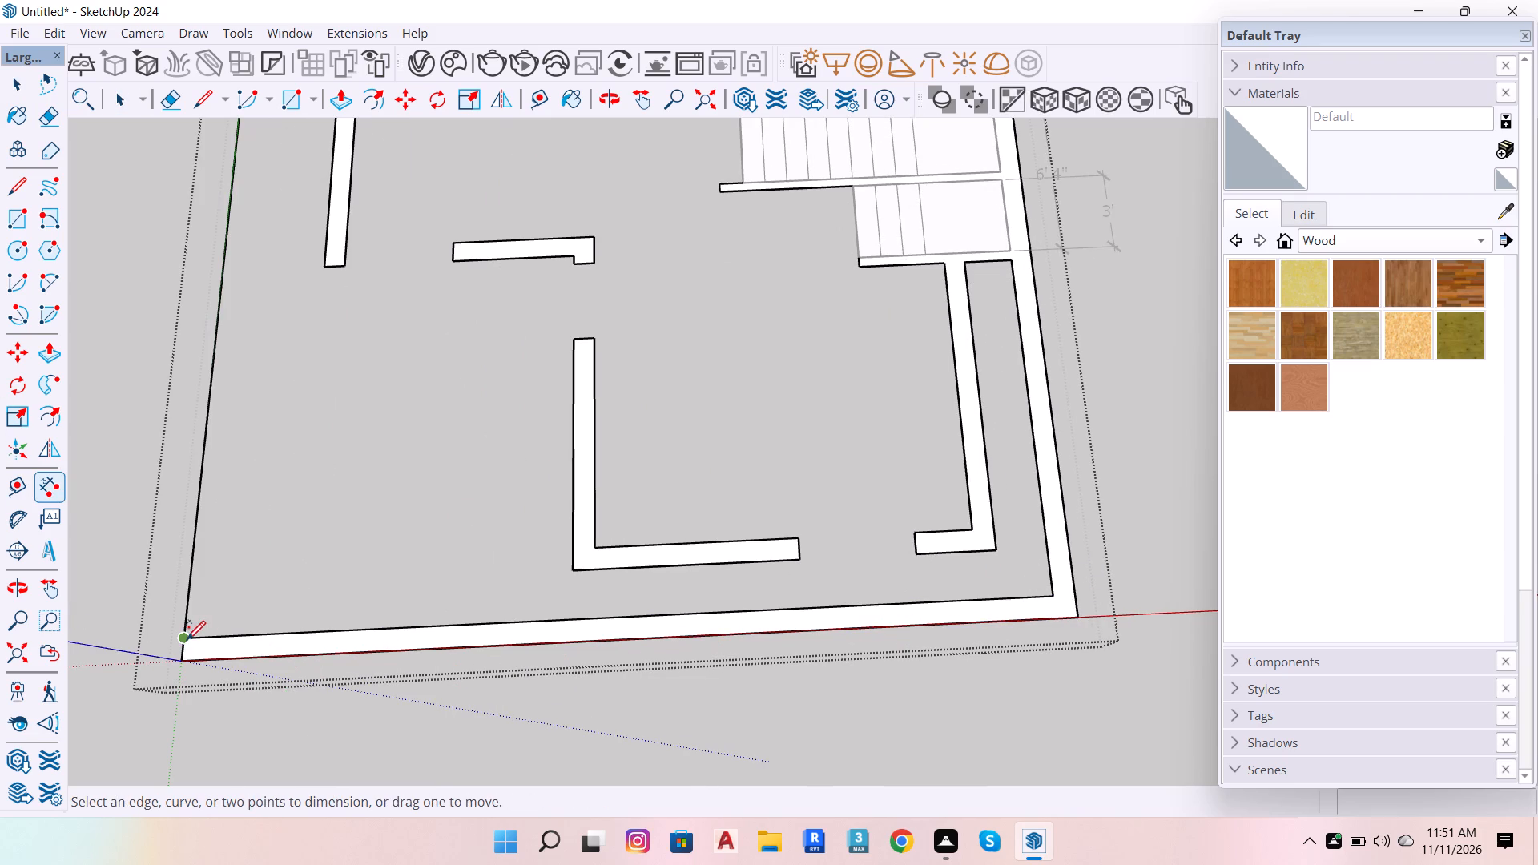
{"action": "left_click", "coordinate": [187, 638]}
{"action": "left_click", "coordinate": [185, 667]}
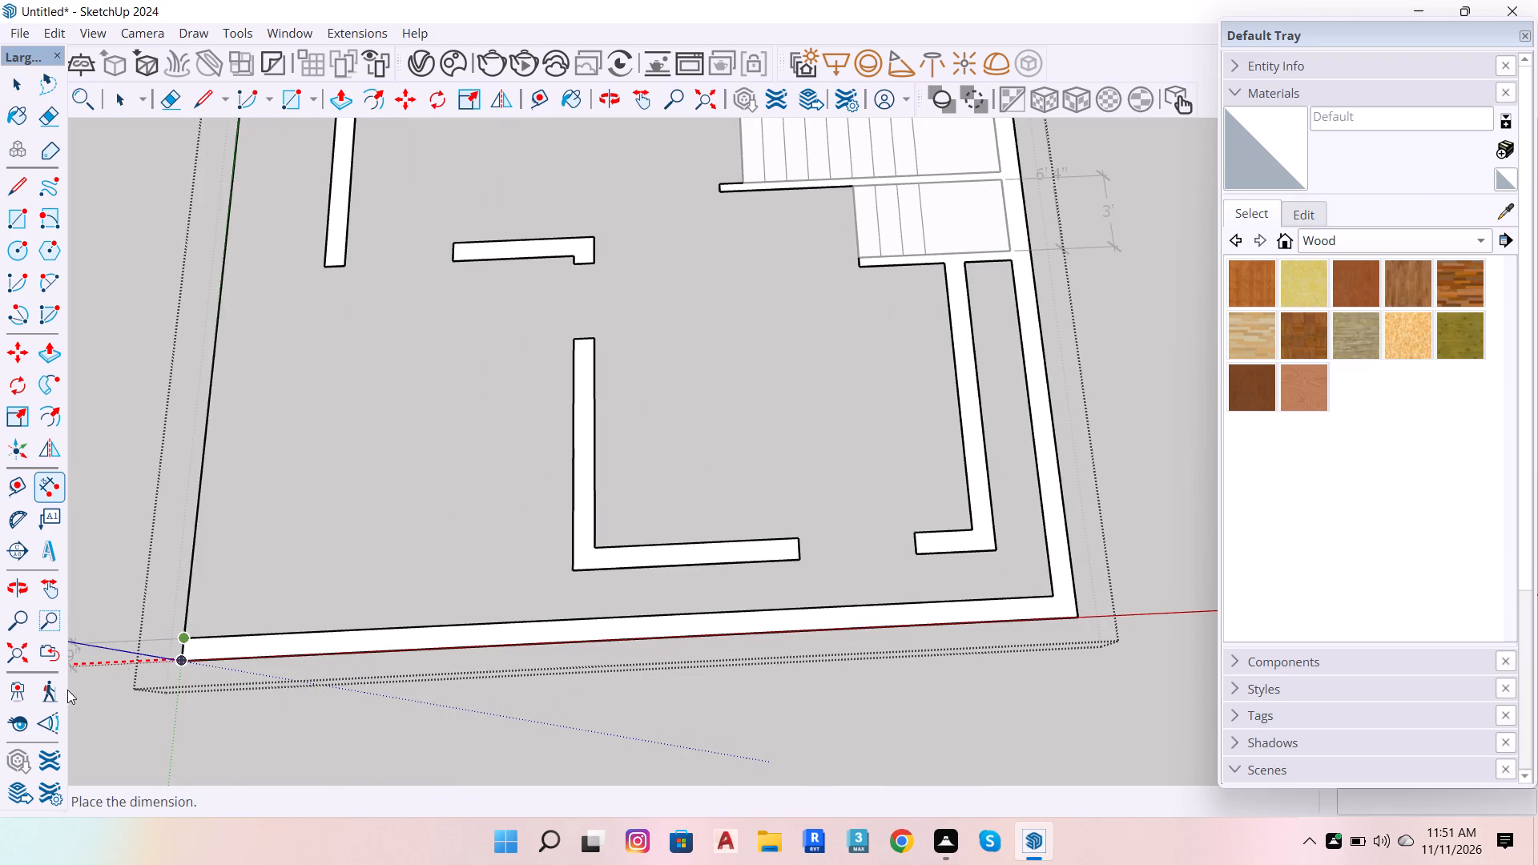
{"action": "left_click", "coordinate": [119, 676]}
{"action": "scroll", "coordinate": [163, 668], "scroll_direction": "up", "scroll_amount": 4}
{"action": "key", "text": "space"}
Move the bottom outer wall's inner edge 4.5" toward its outer edge.
{"action": "scroll", "coordinate": [400, 674], "scroll_direction": "down", "scroll_amount": 6}
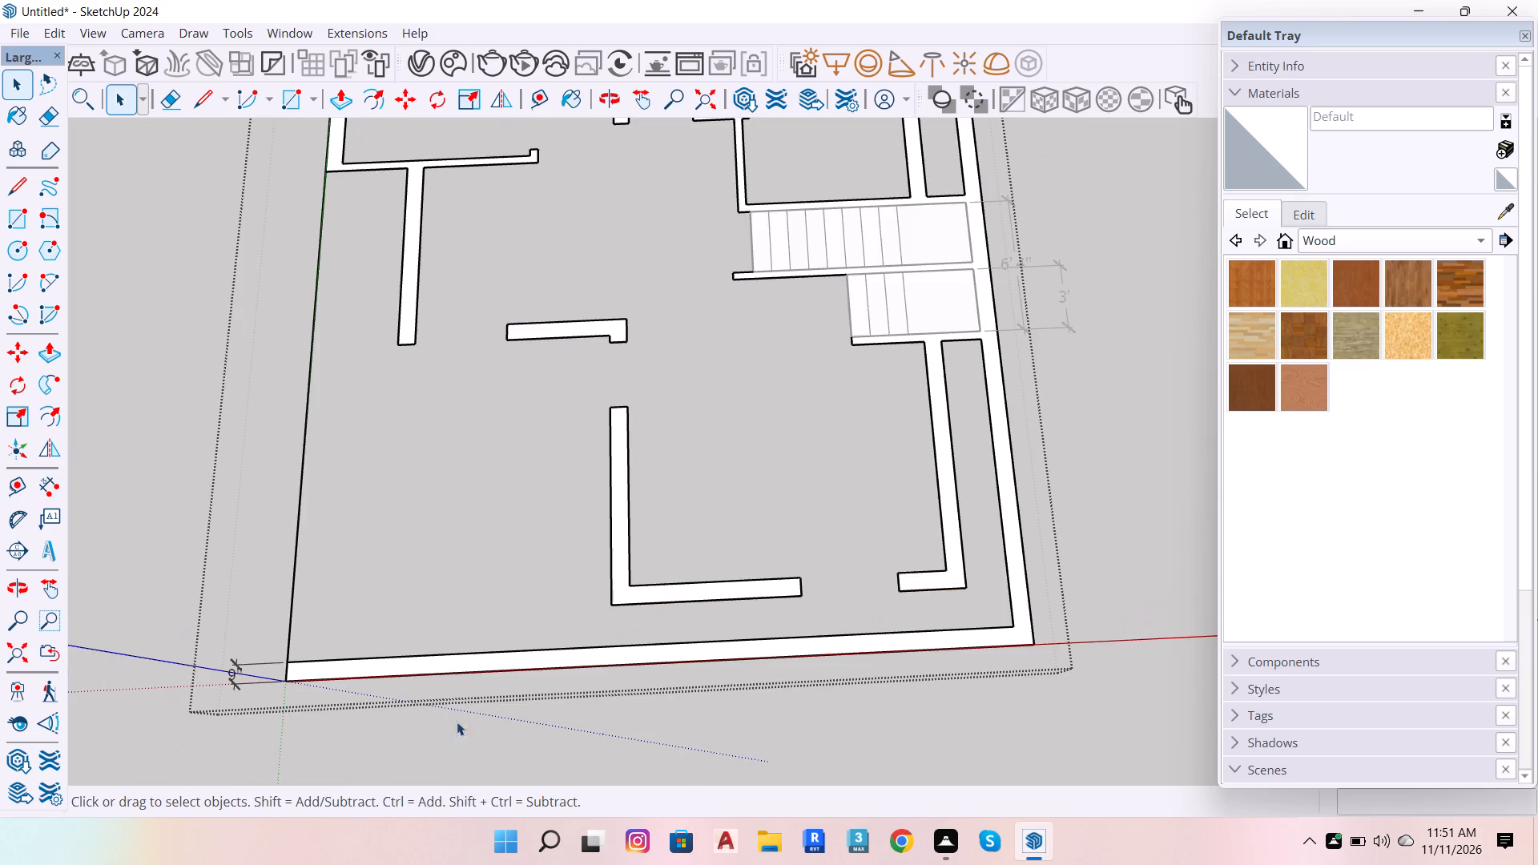
{"action": "scroll", "coordinate": [477, 696], "scroll_direction": "up", "scroll_amount": 1}
{"action": "left_click", "coordinate": [472, 651]}
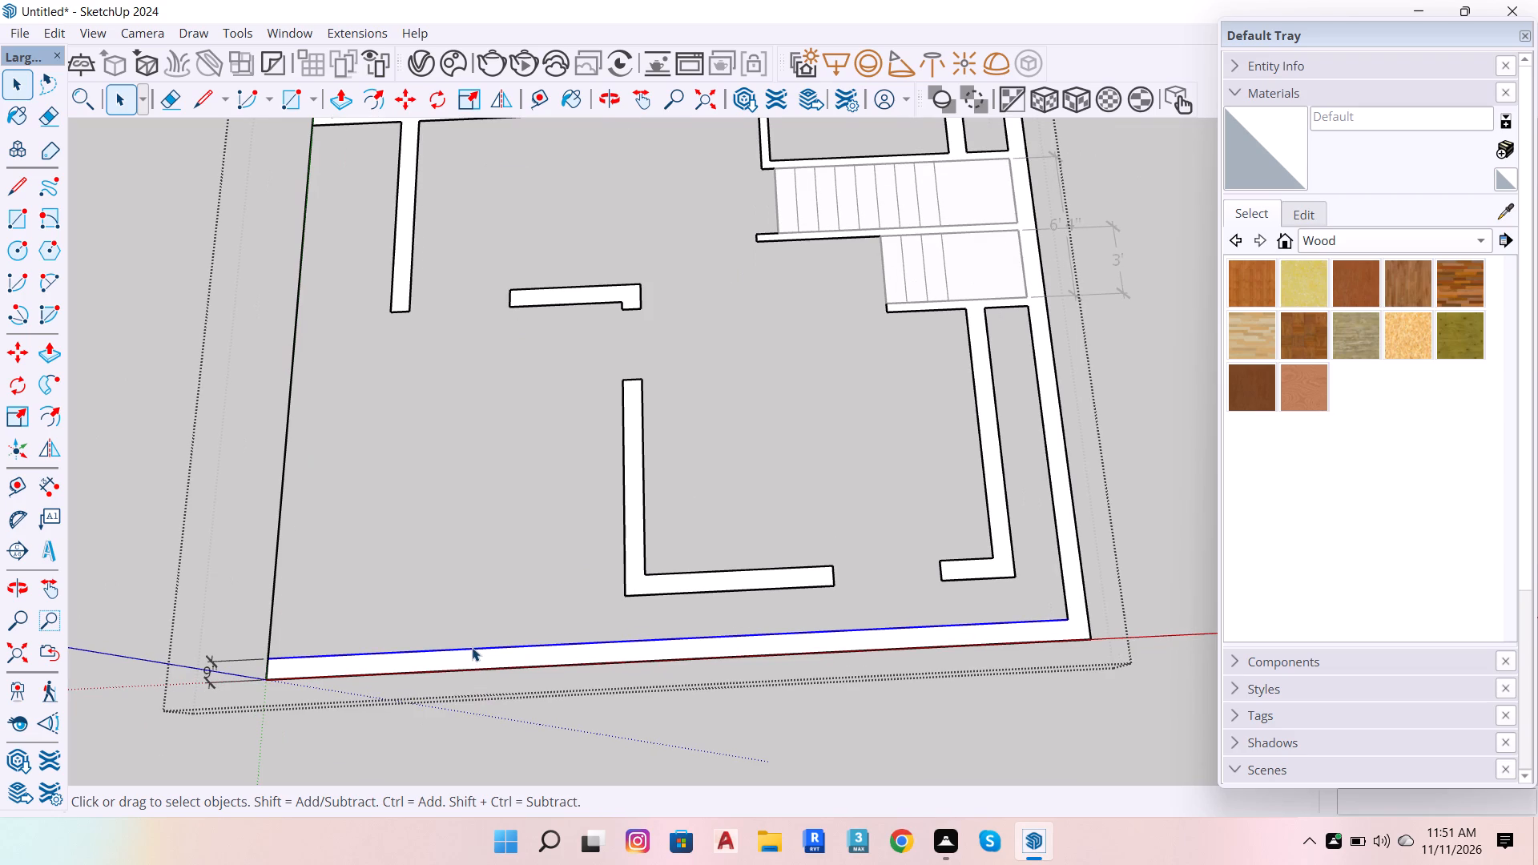
{"action": "key", "text": "m"}
{"action": "left_click", "coordinate": [472, 647]}
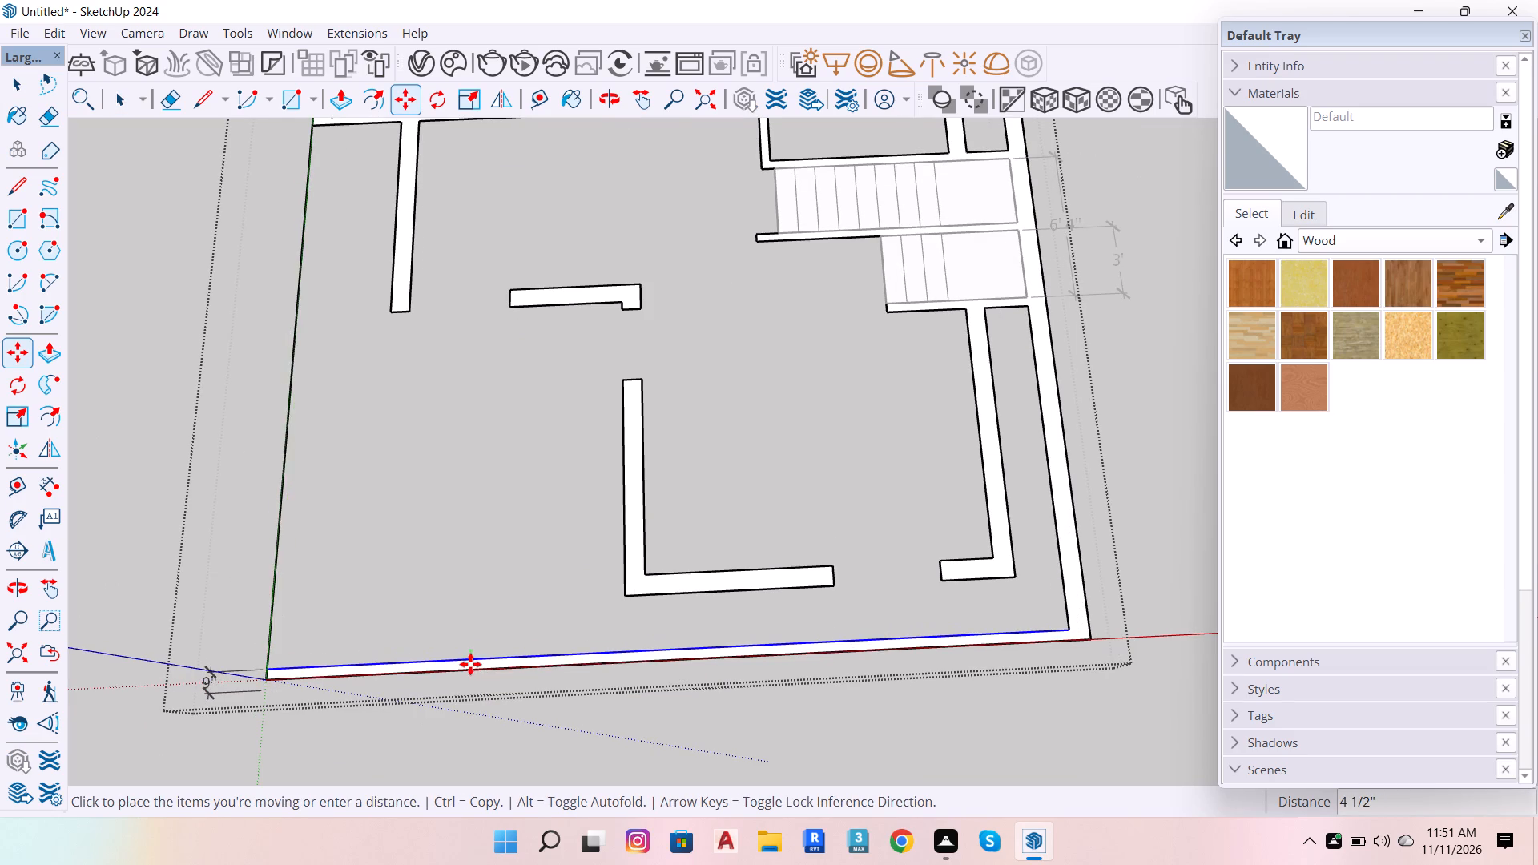
{"action": "scroll", "coordinate": [470, 664], "scroll_direction": "up", "scroll_amount": 4}
{"action": "scroll", "coordinate": [470, 664], "scroll_direction": "down", "scroll_amount": 4}
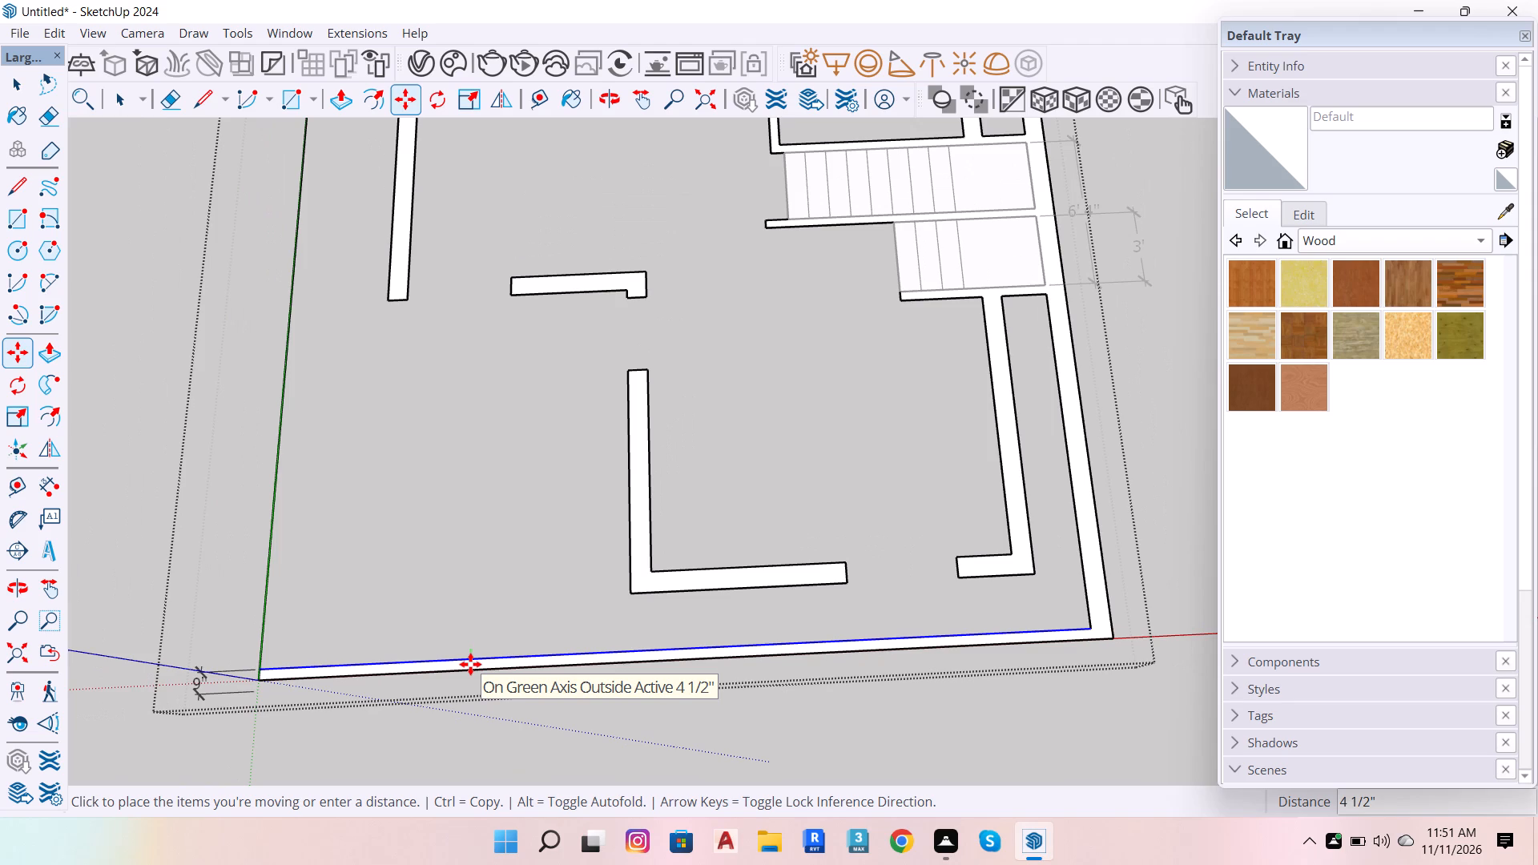
{"action": "type", "text": "4.5"}
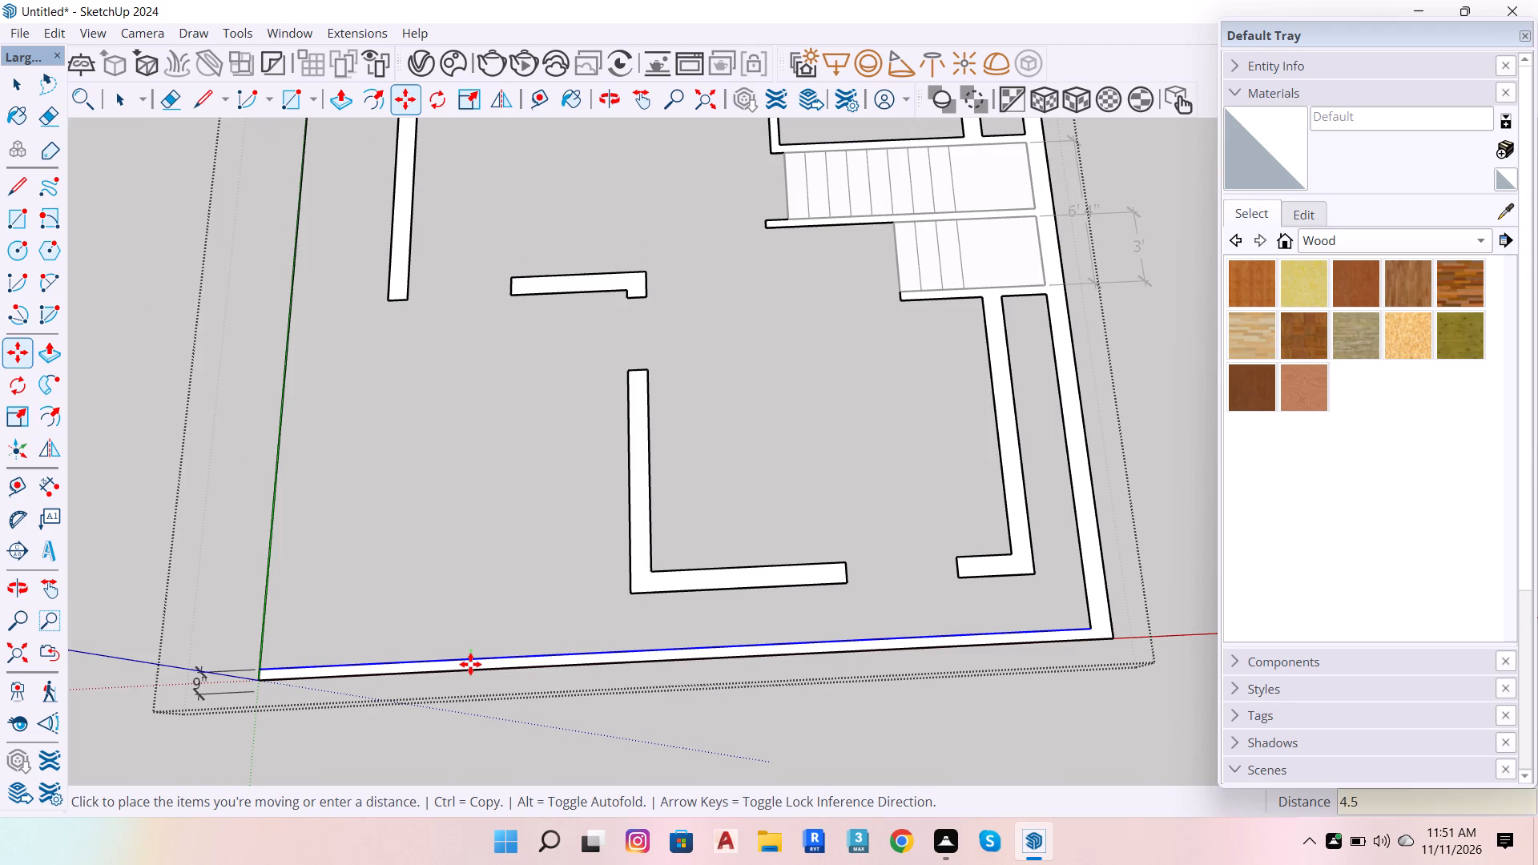
{"action": "key", "text": "Return"}
{"action": "key", "text": "space"}
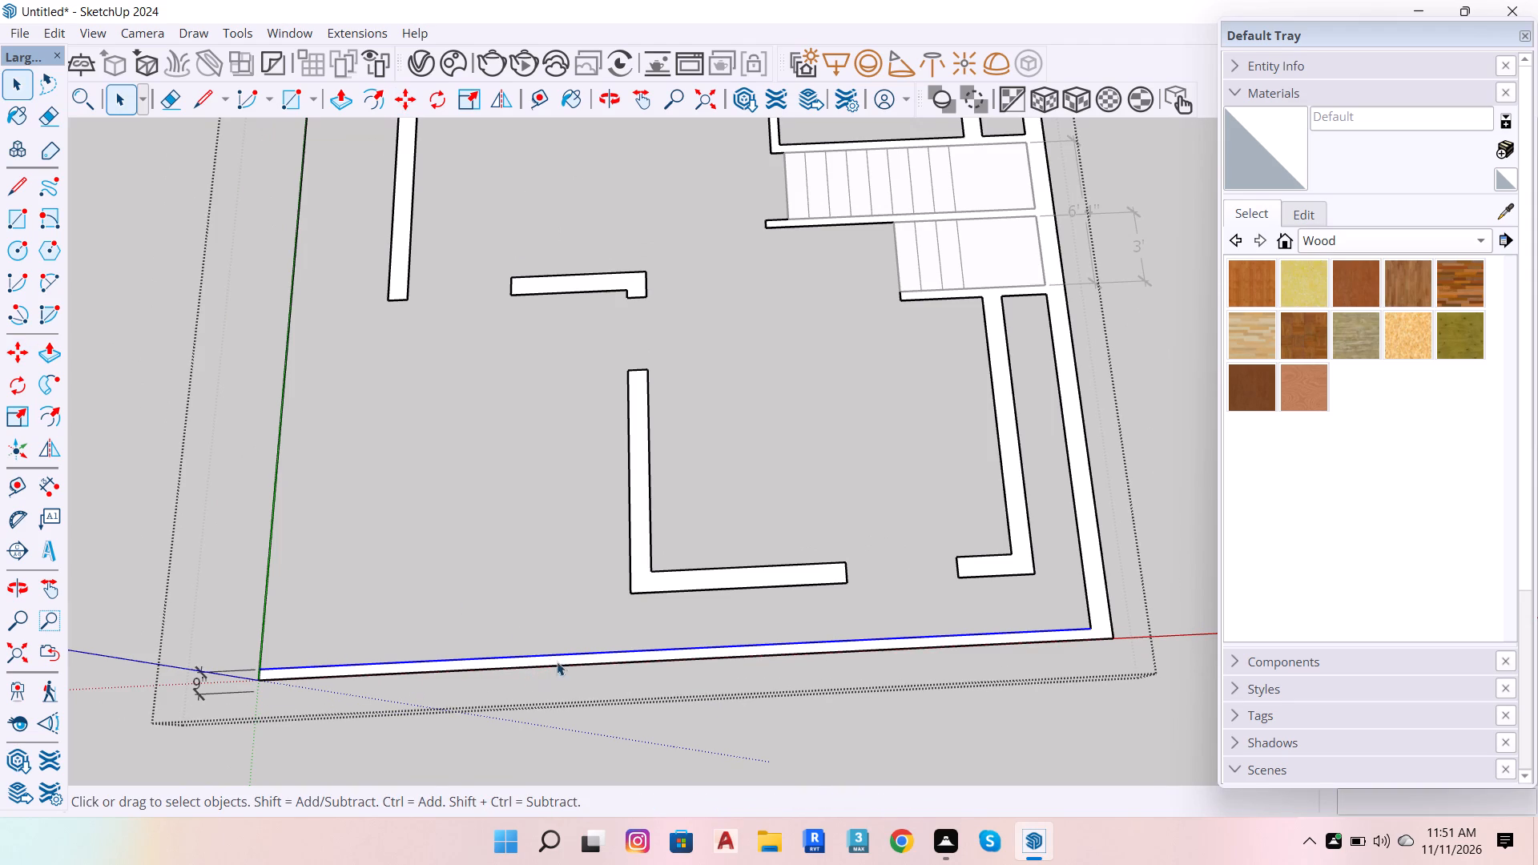
Draw a line from the L-shaped inner wall's lower-left corner straight down across the bottom outer wall to its outer edge.
{"action": "key", "text": "l"}
{"action": "left_click", "coordinate": [637, 586]}
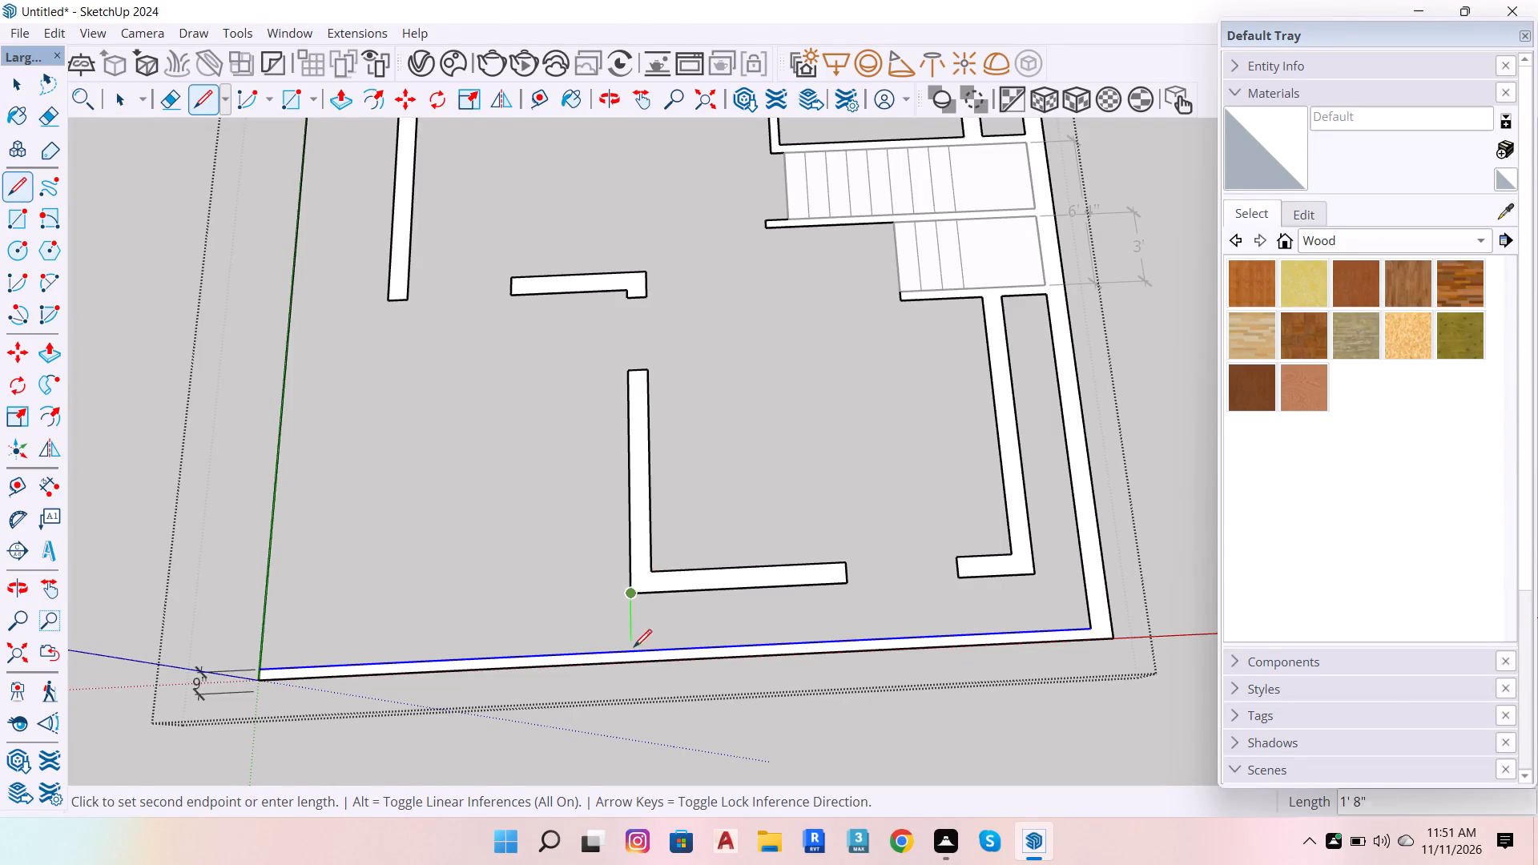
{"action": "left_click", "coordinate": [638, 662]}
{"action": "key", "text": "space"}
Erase both long edges of the bottom outer wall on the stretch left of the new cross line.
{"action": "left_click", "coordinate": [602, 653]}
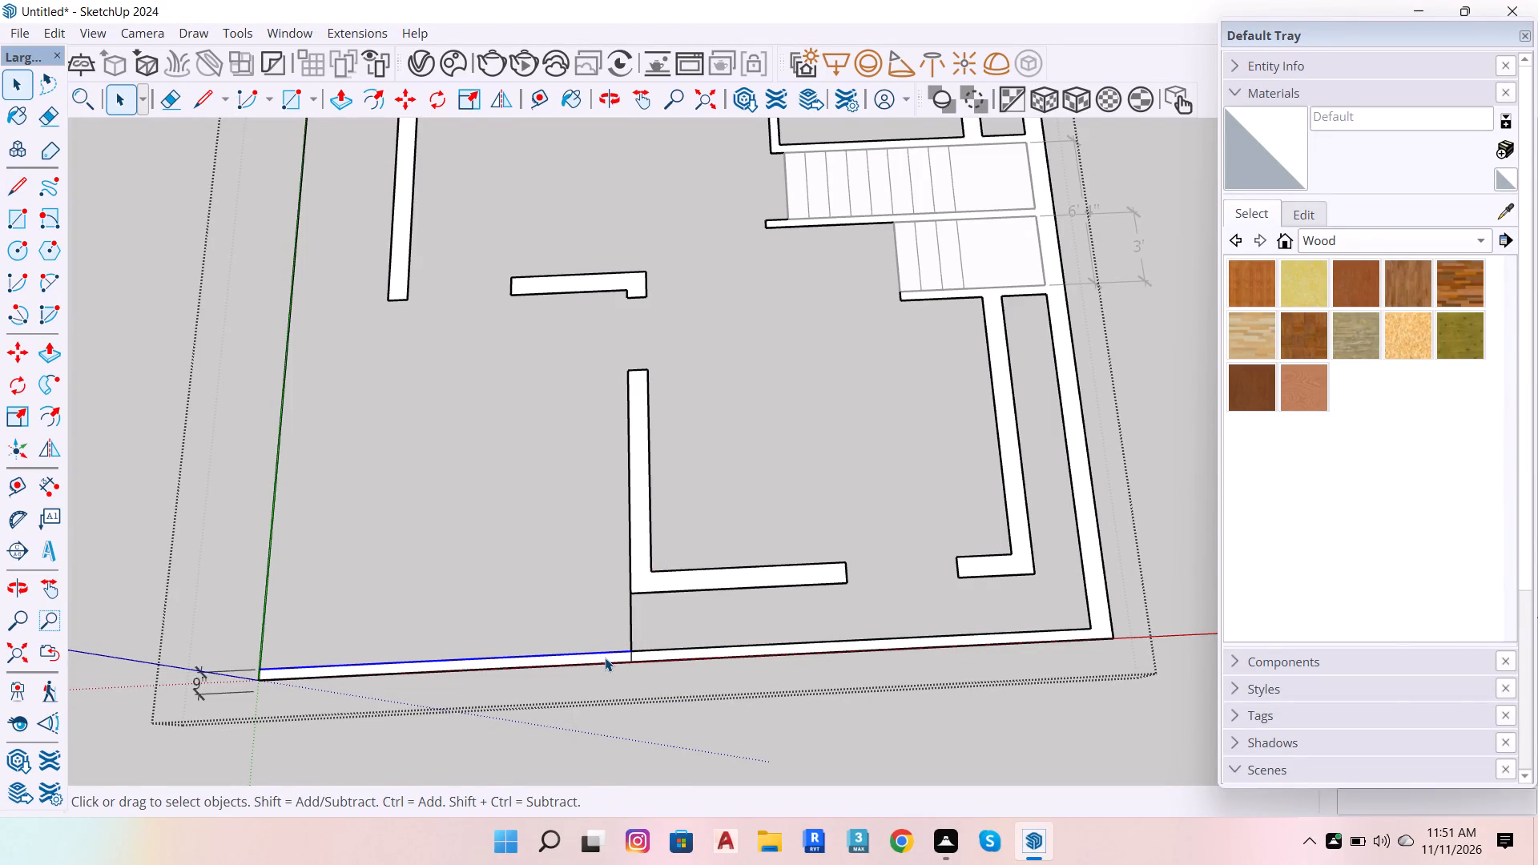
{"action": "left_click", "coordinate": [605, 658]}
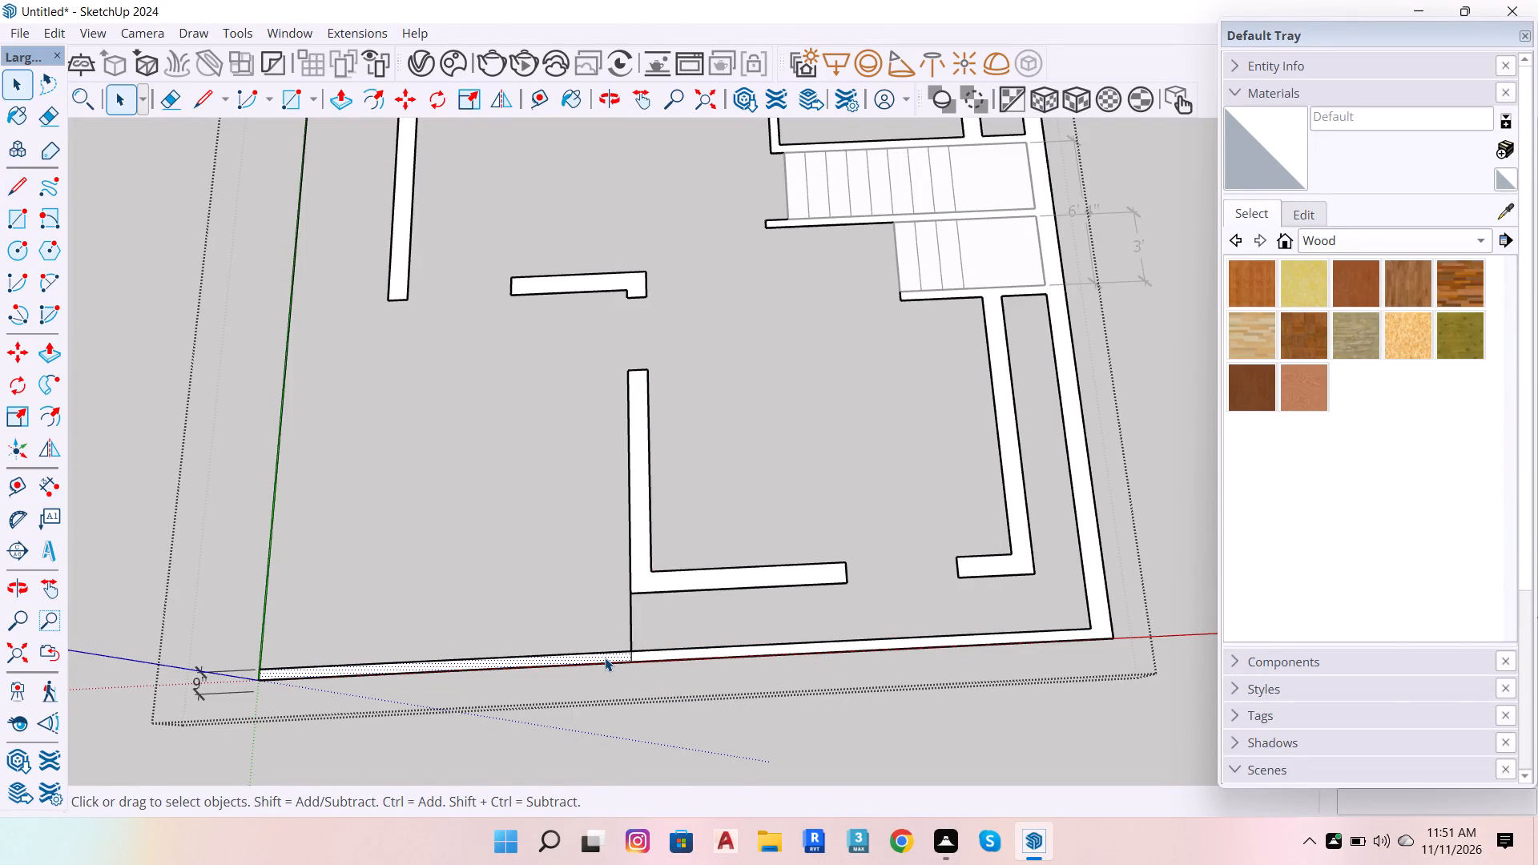
{"action": "key", "text": "e"}
{"action": "left_click_drag", "start_coordinate": [611, 641], "coordinate": [611, 671]}
{"action": "scroll", "coordinate": [616, 669], "scroll_direction": "up", "scroll_amount": 5}
{"action": "key", "text": "space"}
{"action": "scroll", "coordinate": [630, 649], "scroll_direction": "down", "scroll_amount": 7}
Draw a single line along the plan's bottom boundary from the origin corner to the left end of the remaining bottom wall.
{"action": "key", "text": "l"}
{"action": "left_click", "coordinate": [327, 663]}
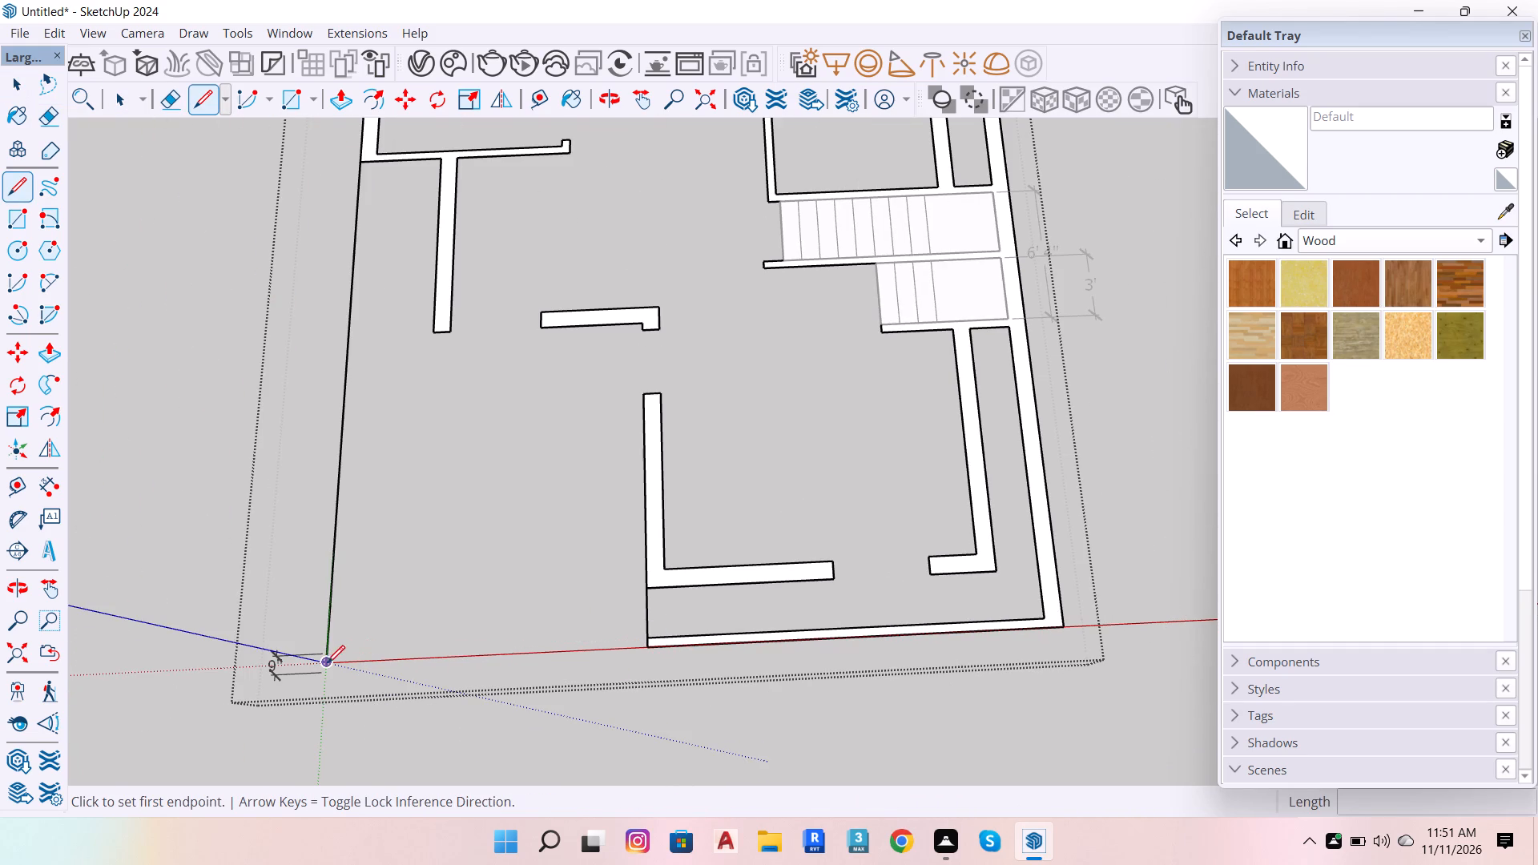
{"action": "left_click", "coordinate": [646, 643]}
{"action": "scroll", "coordinate": [843, 641], "scroll_direction": "down", "scroll_amount": 6}
{"action": "key", "text": "space"}
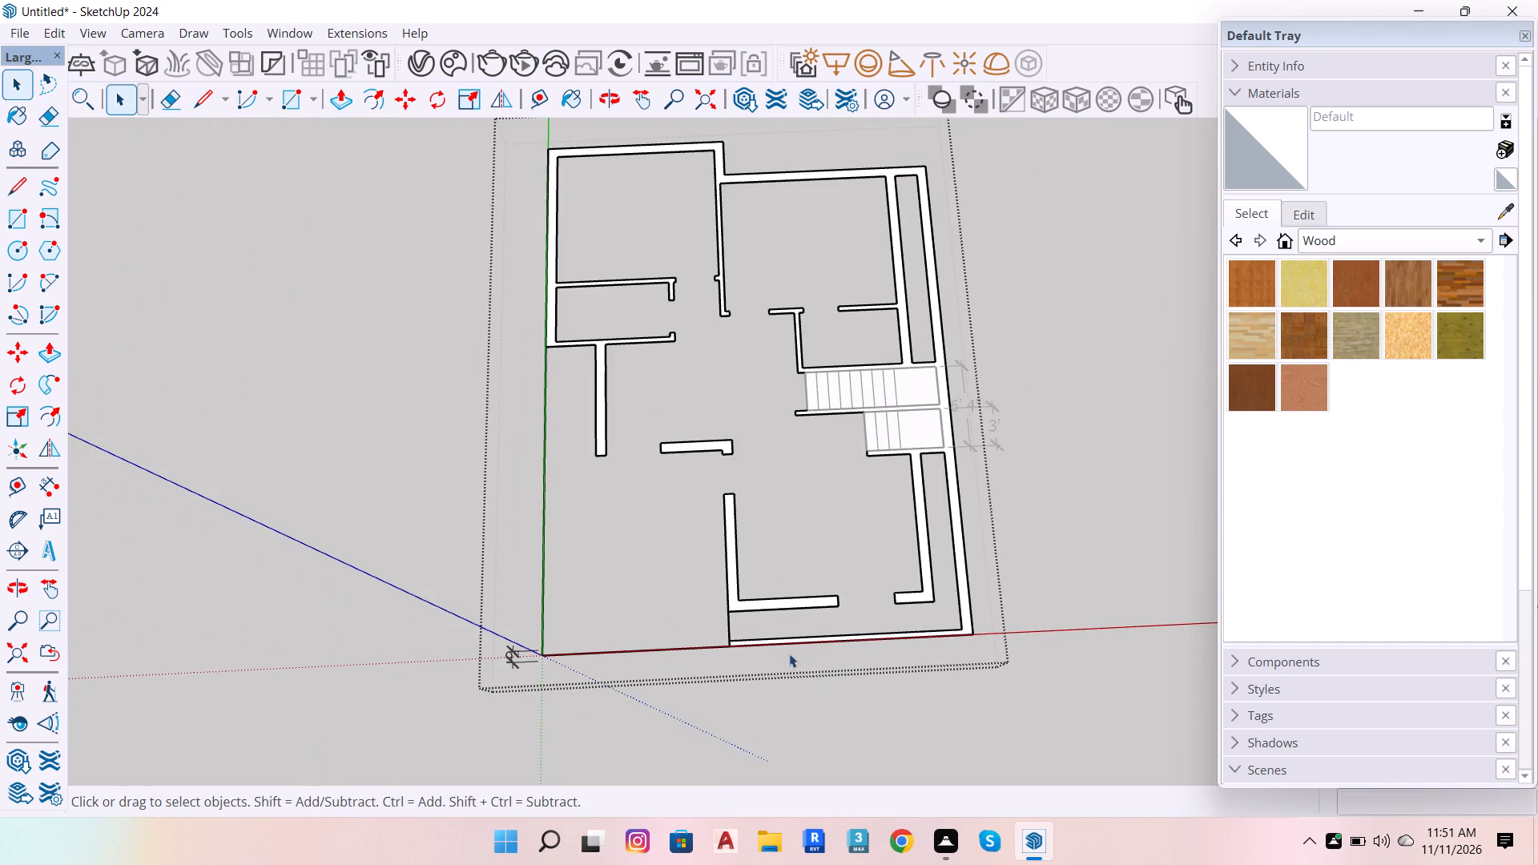
Erase the connecting line between the L-shaped inner wall's corner and the bottom outer wall.
{"action": "scroll", "coordinate": [636, 597], "scroll_direction": "down", "scroll_amount": 6}
{"action": "scroll", "coordinate": [671, 612], "scroll_direction": "up", "scroll_amount": 6}
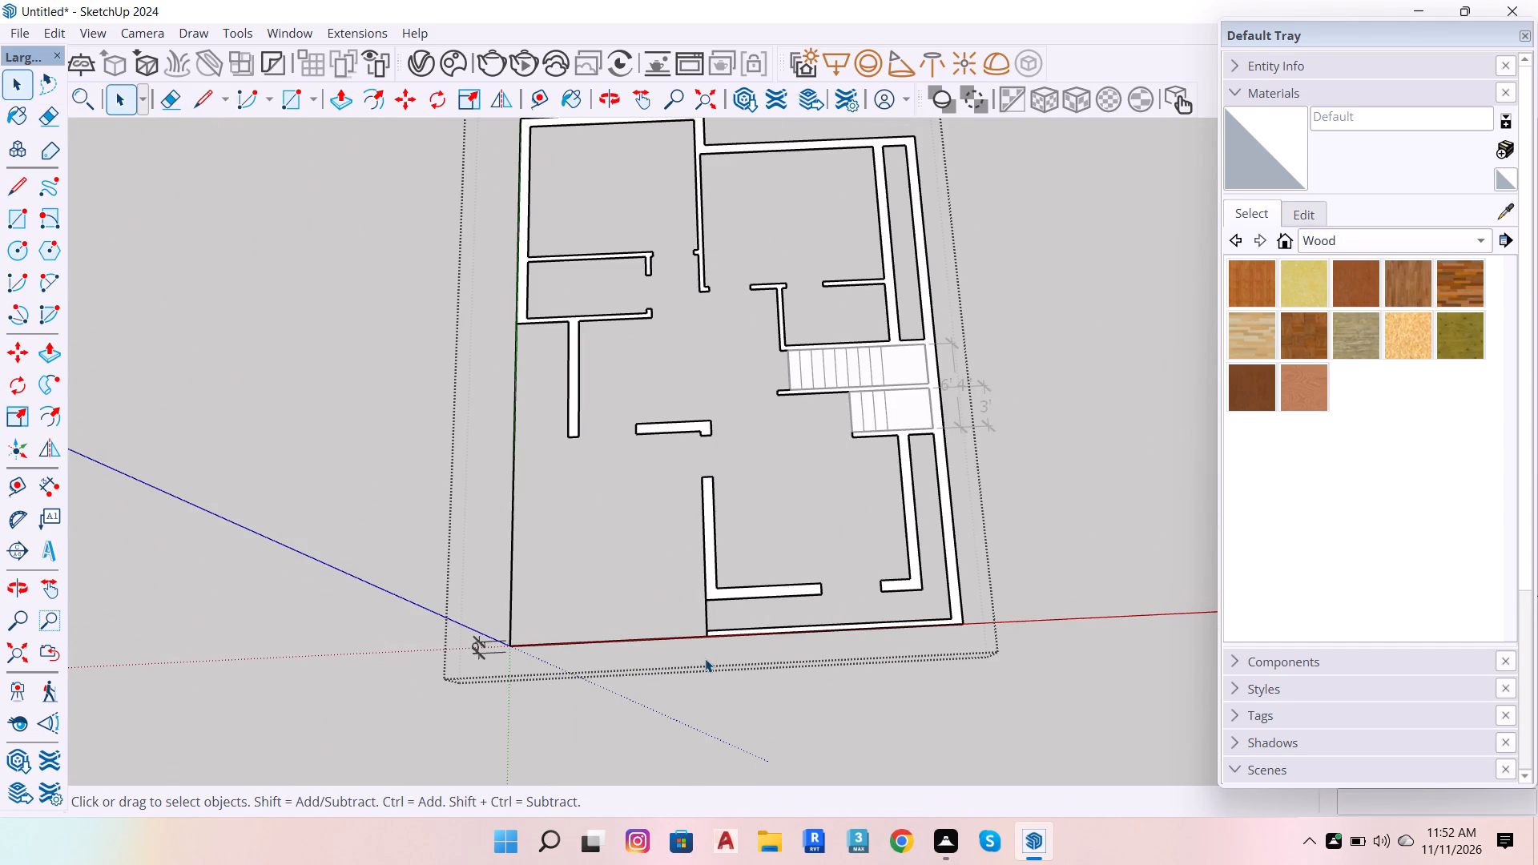
{"action": "key", "text": "e"}
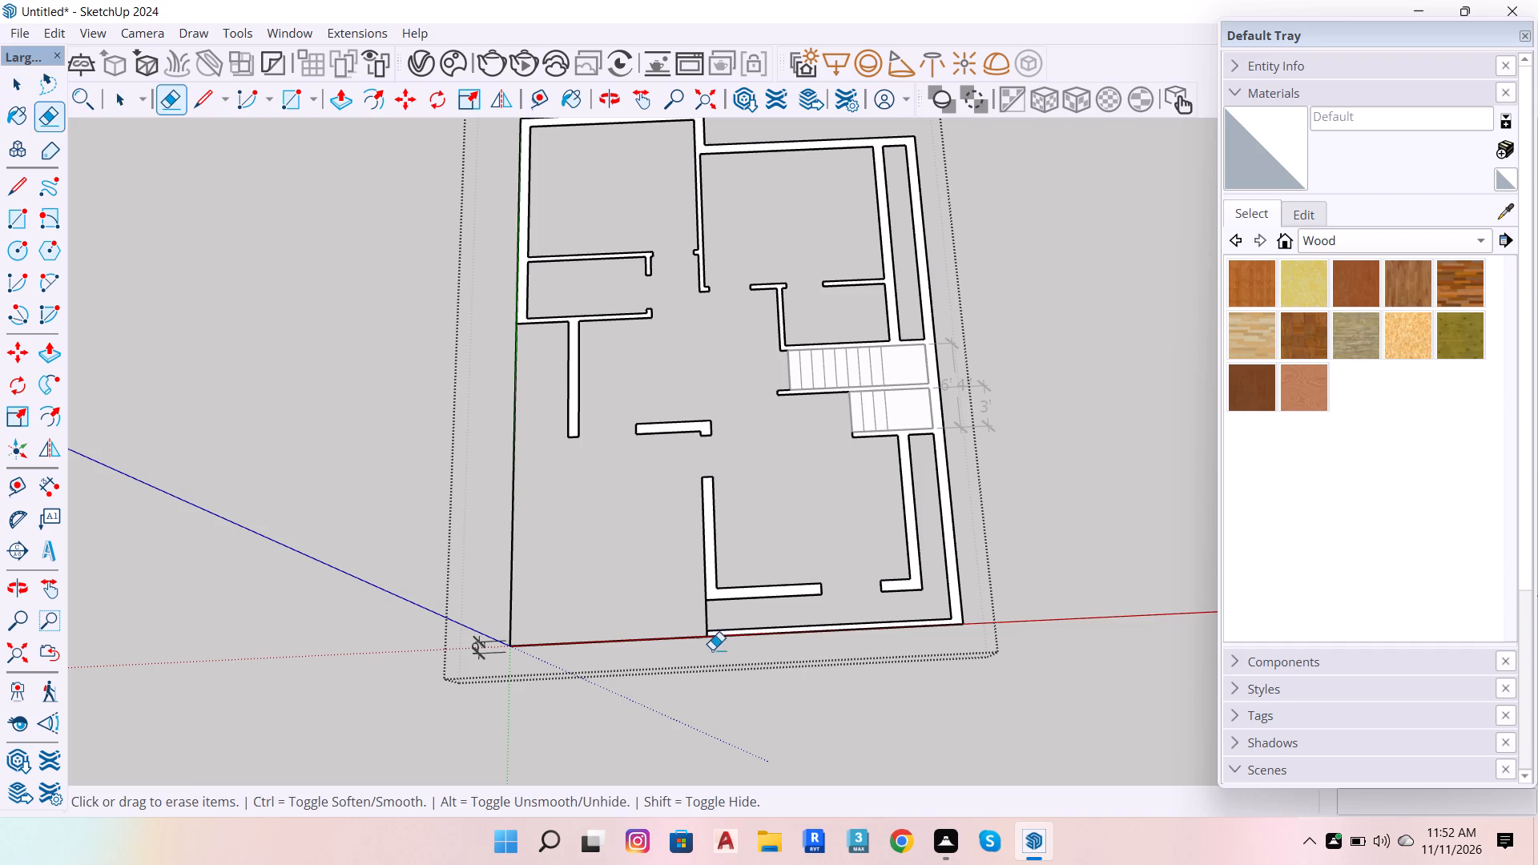
{"action": "left_click_drag", "start_coordinate": [708, 622], "coordinate": [699, 618]}
{"action": "scroll", "coordinate": [742, 677], "scroll_direction": "down", "scroll_amount": 5}
{"action": "scroll", "coordinate": [789, 598], "scroll_direction": "down", "scroll_amount": 4}
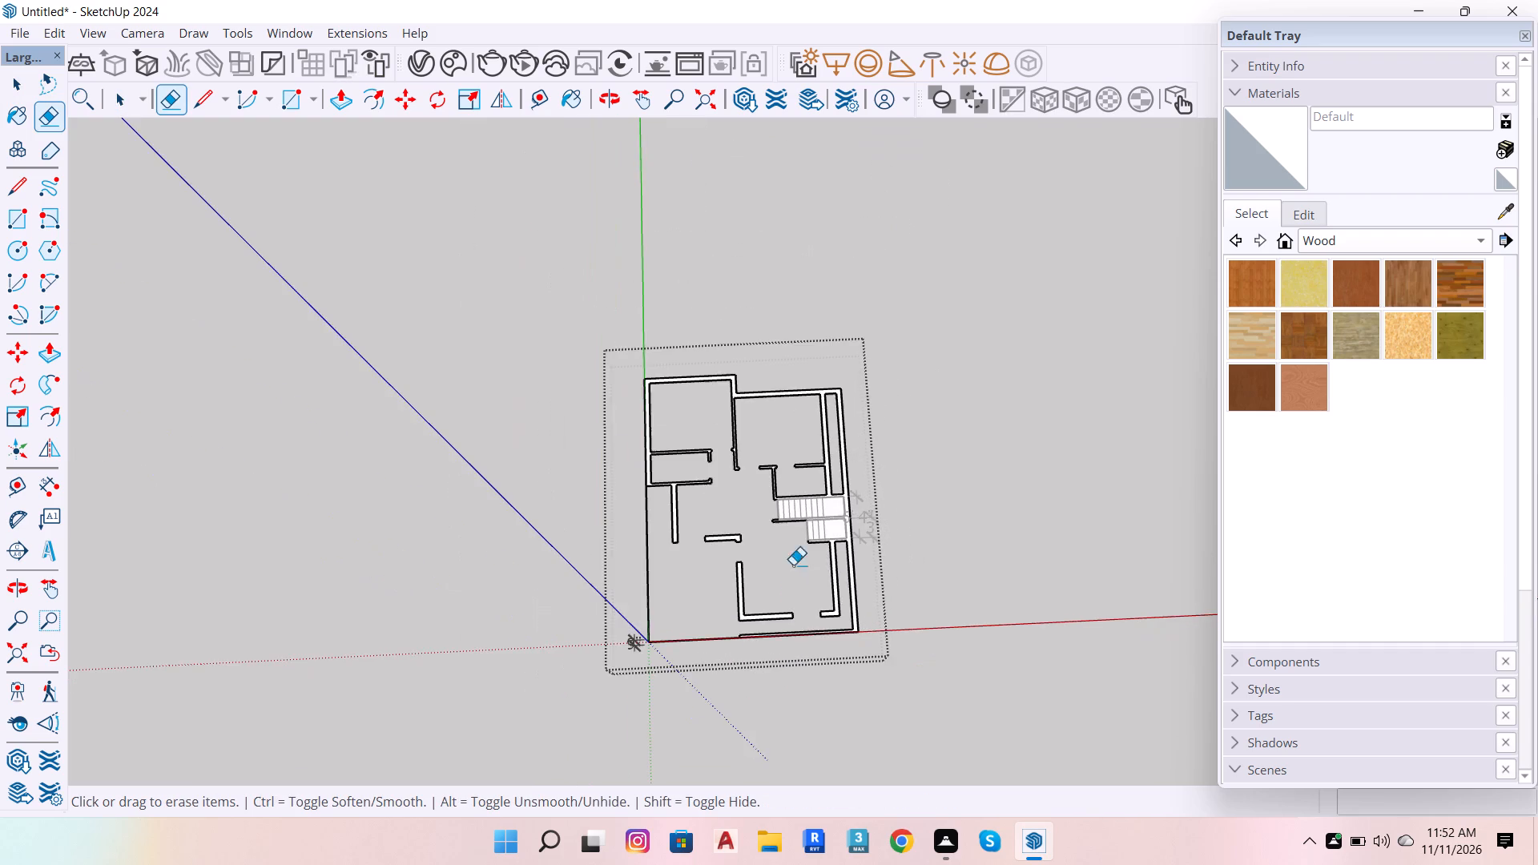
Draw a 4" line between the two stair flights where their dividing wall meets the right outer wall, separating its face.
{"action": "scroll", "coordinate": [880, 398], "scroll_direction": "up", "scroll_amount": 6}
{"action": "key", "text": "space"}
{"action": "scroll", "coordinate": [815, 616], "scroll_direction": "up", "scroll_amount": 5}
{"action": "left_click", "coordinate": [832, 622]}
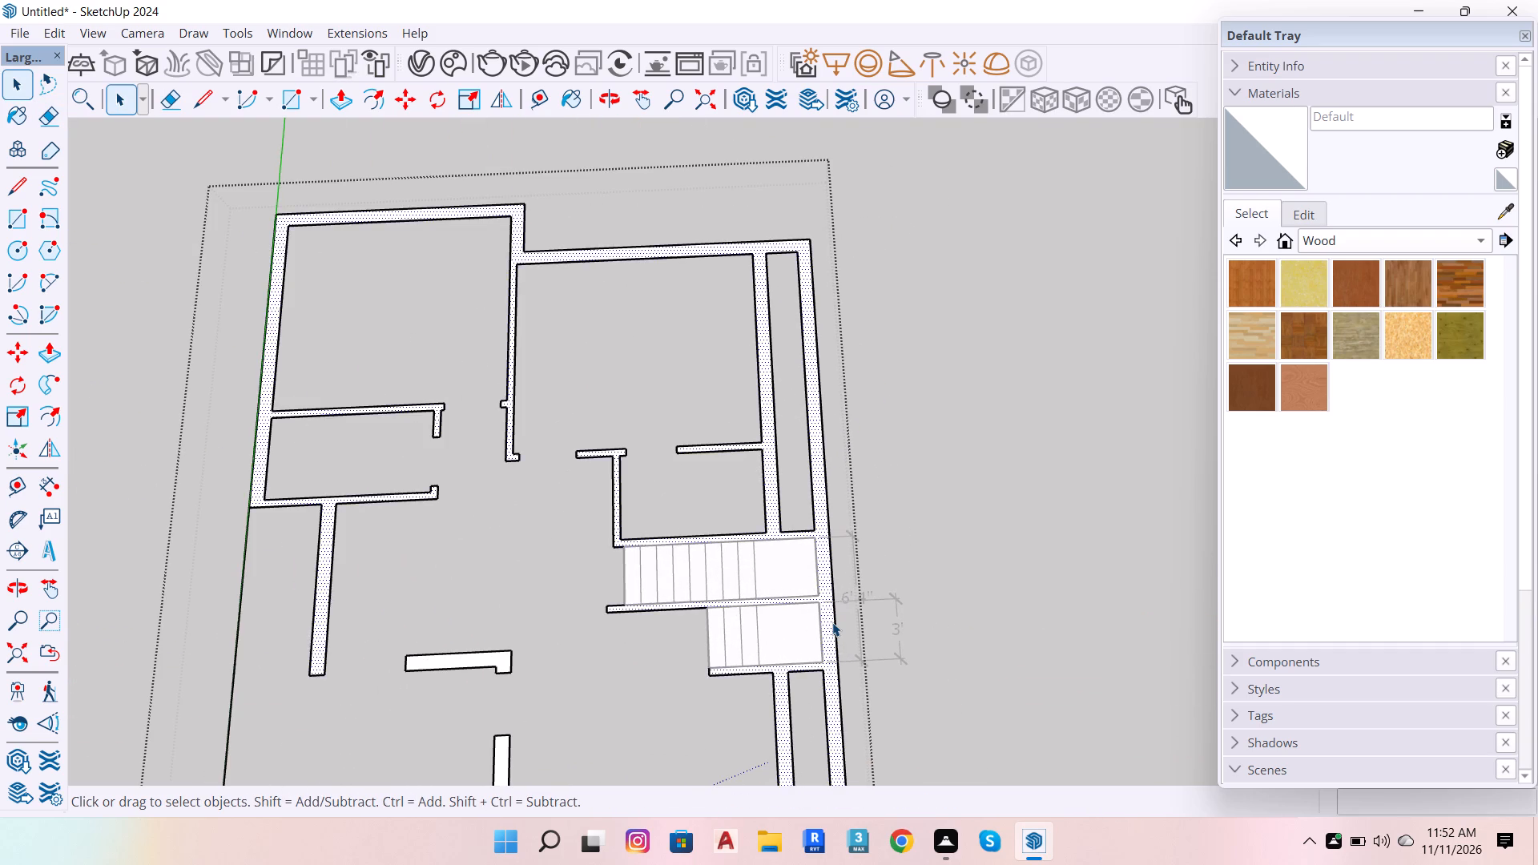
{"action": "scroll", "coordinate": [832, 622], "scroll_direction": "up", "scroll_amount": 3}
{"action": "scroll", "coordinate": [838, 589], "scroll_direction": "down", "scroll_amount": 3}
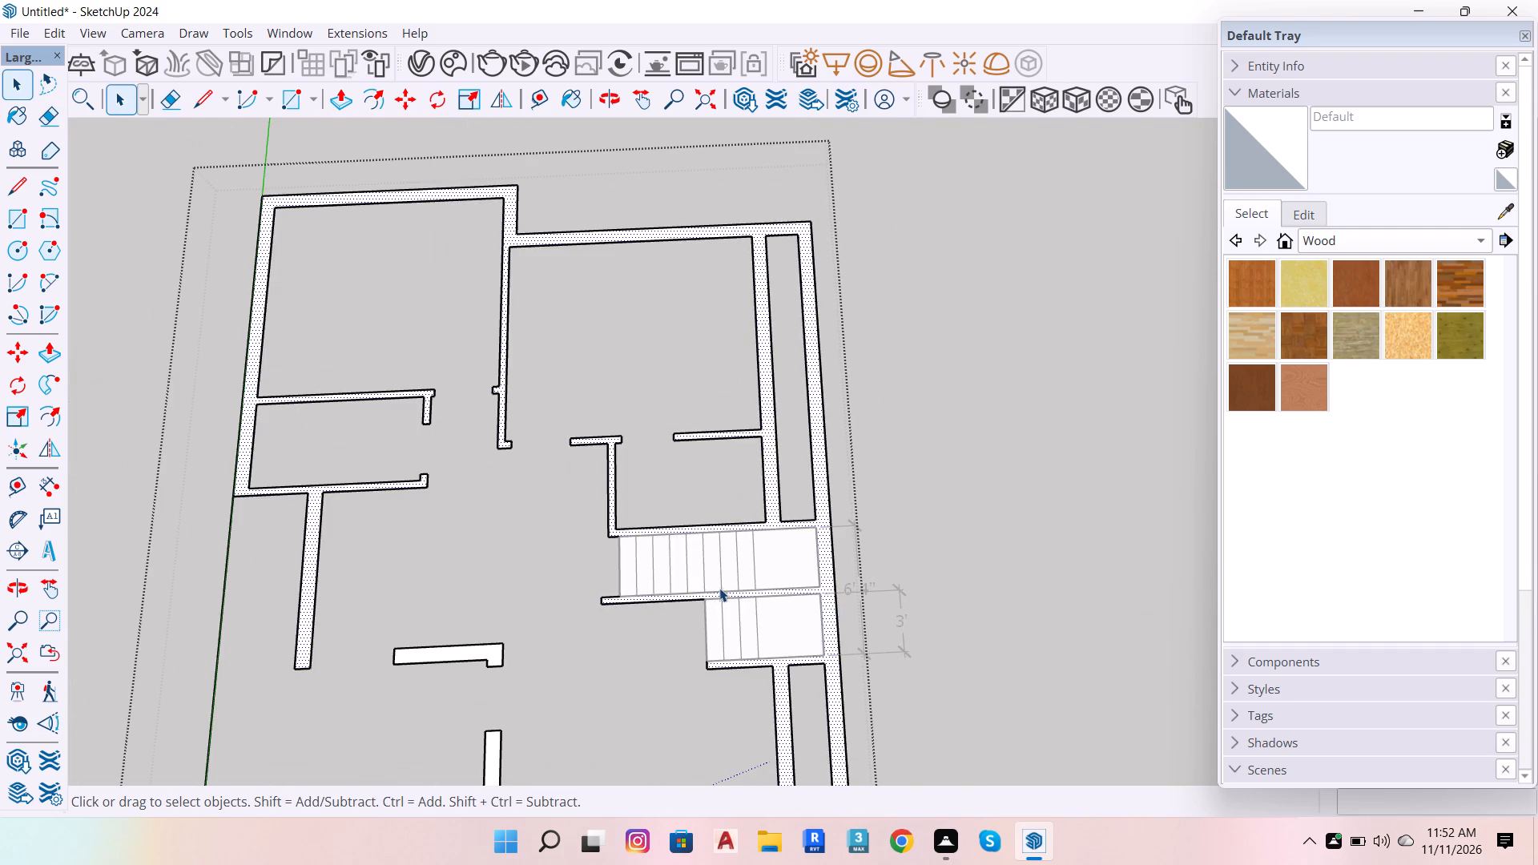
{"action": "scroll", "coordinate": [719, 588], "scroll_direction": "up", "scroll_amount": 5}
{"action": "key", "text": "l"}
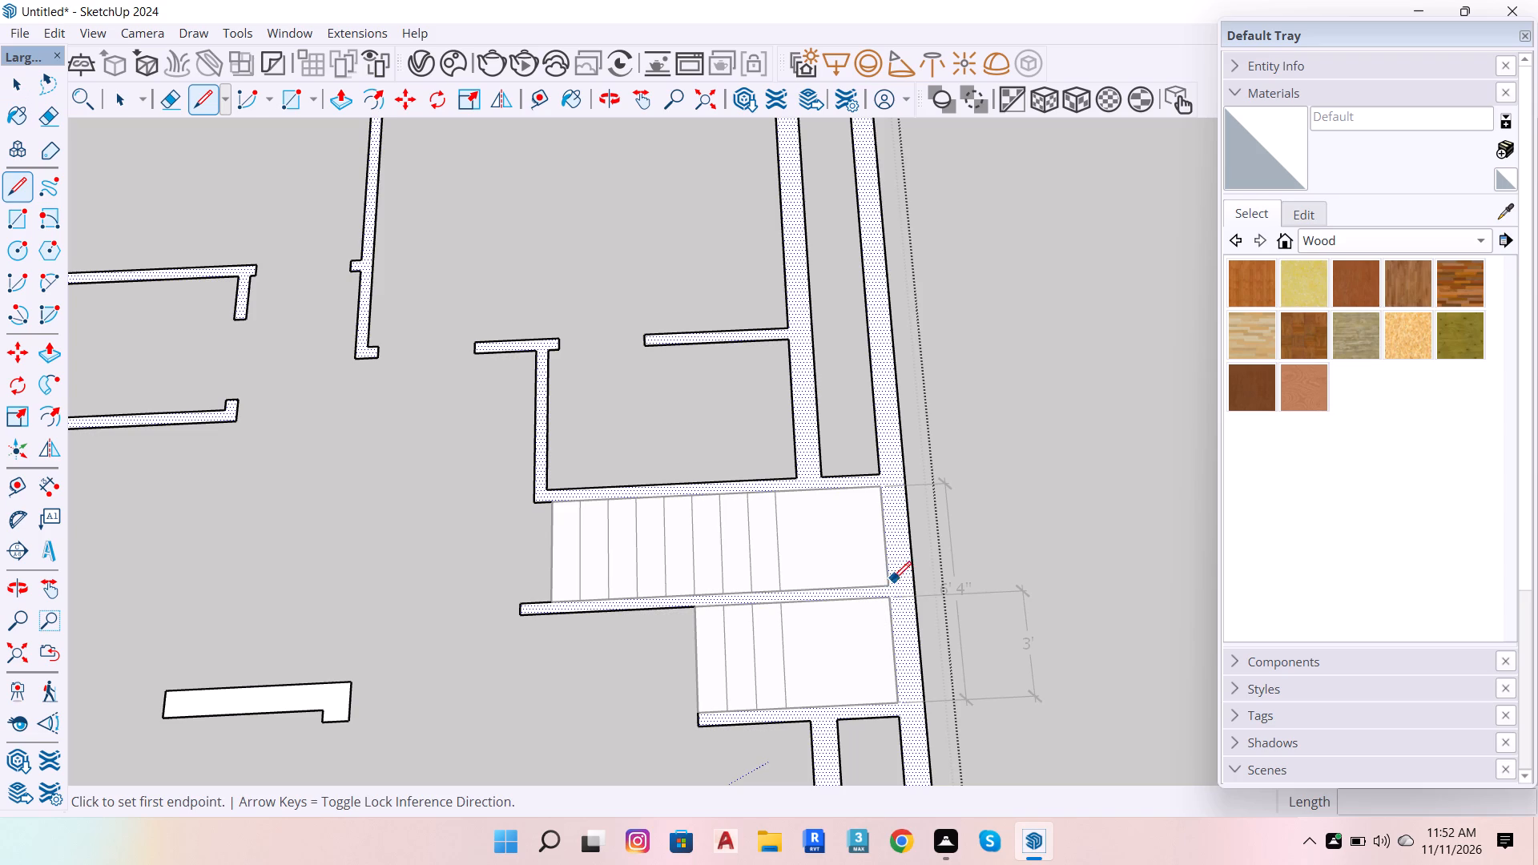
{"action": "left_click", "coordinate": [889, 582]}
{"action": "left_click", "coordinate": [890, 600]}
{"action": "key", "text": "space"}
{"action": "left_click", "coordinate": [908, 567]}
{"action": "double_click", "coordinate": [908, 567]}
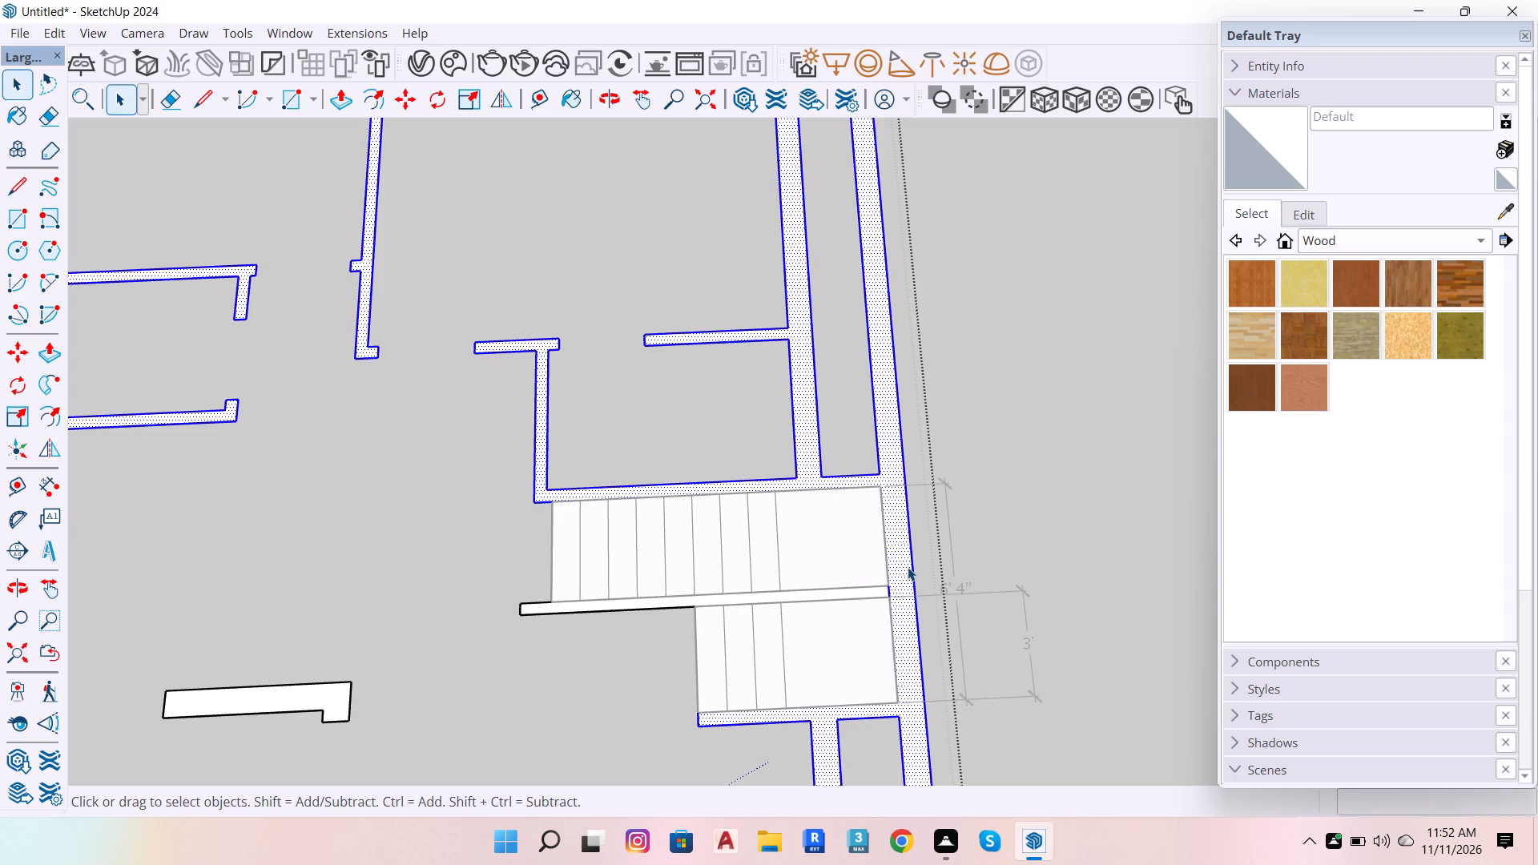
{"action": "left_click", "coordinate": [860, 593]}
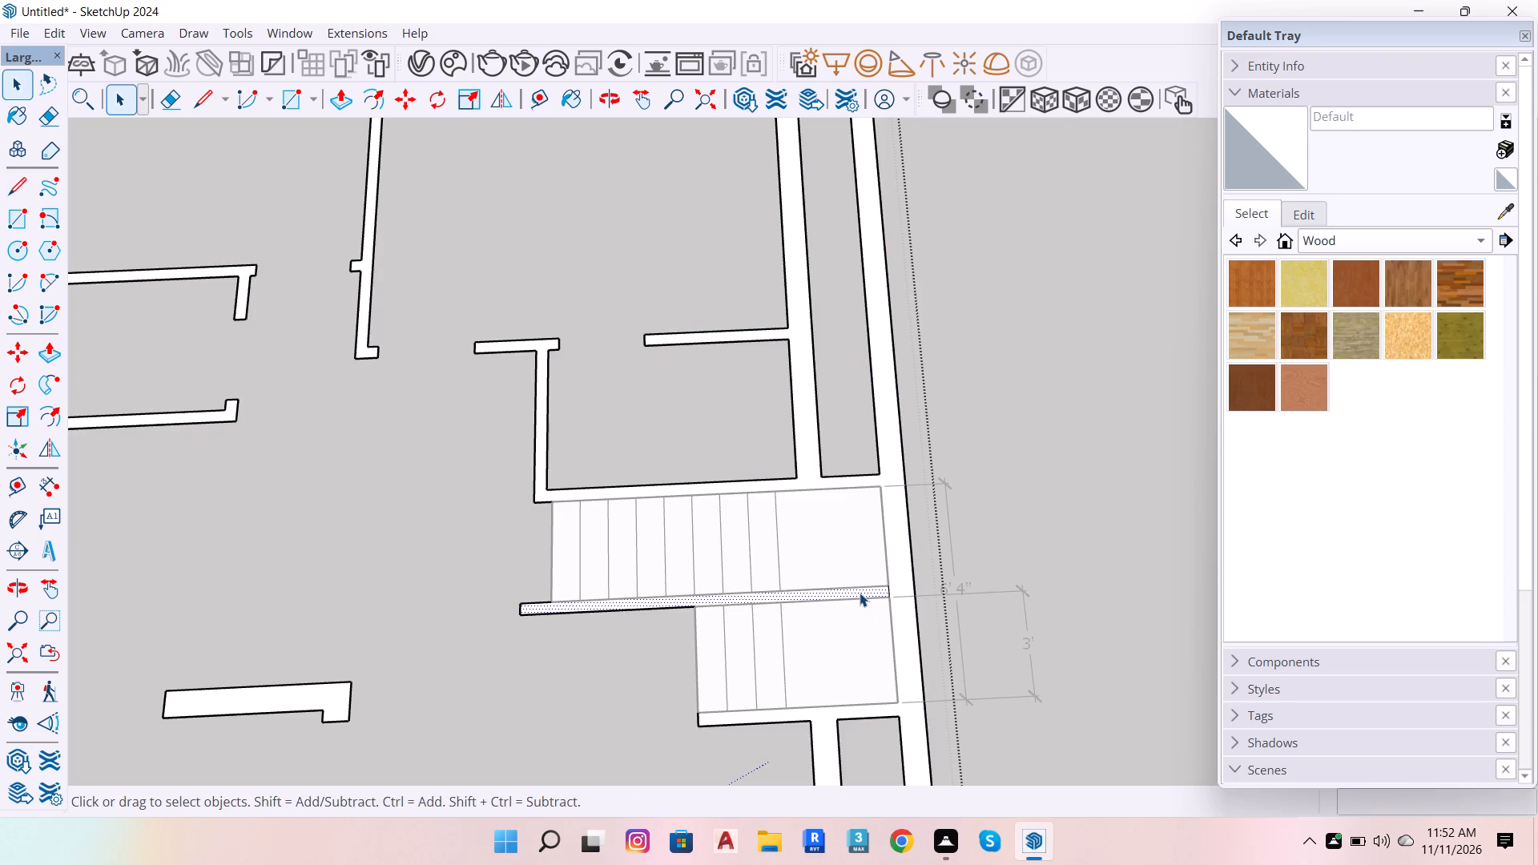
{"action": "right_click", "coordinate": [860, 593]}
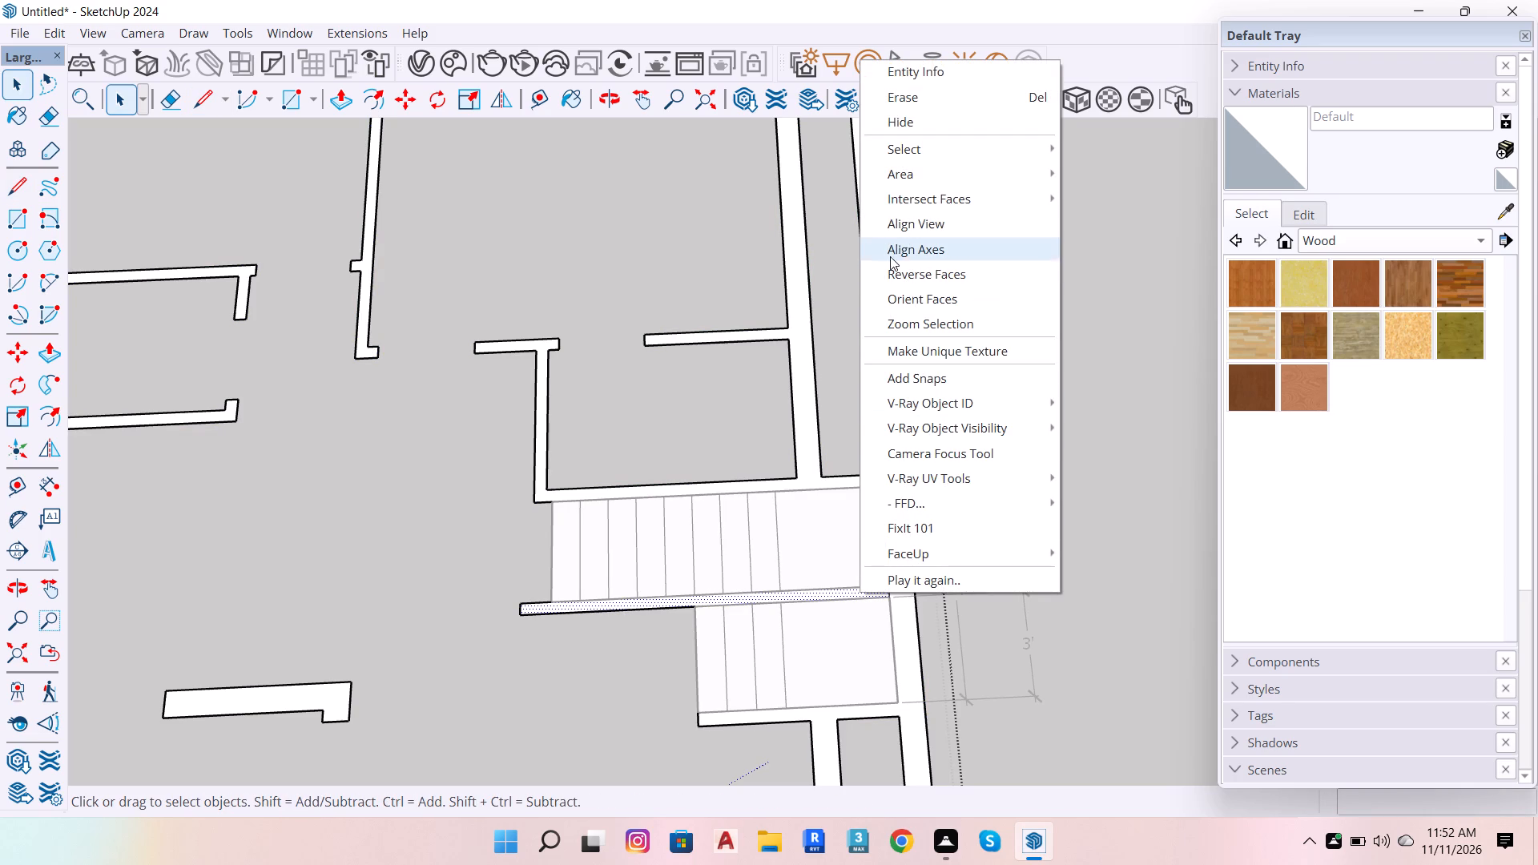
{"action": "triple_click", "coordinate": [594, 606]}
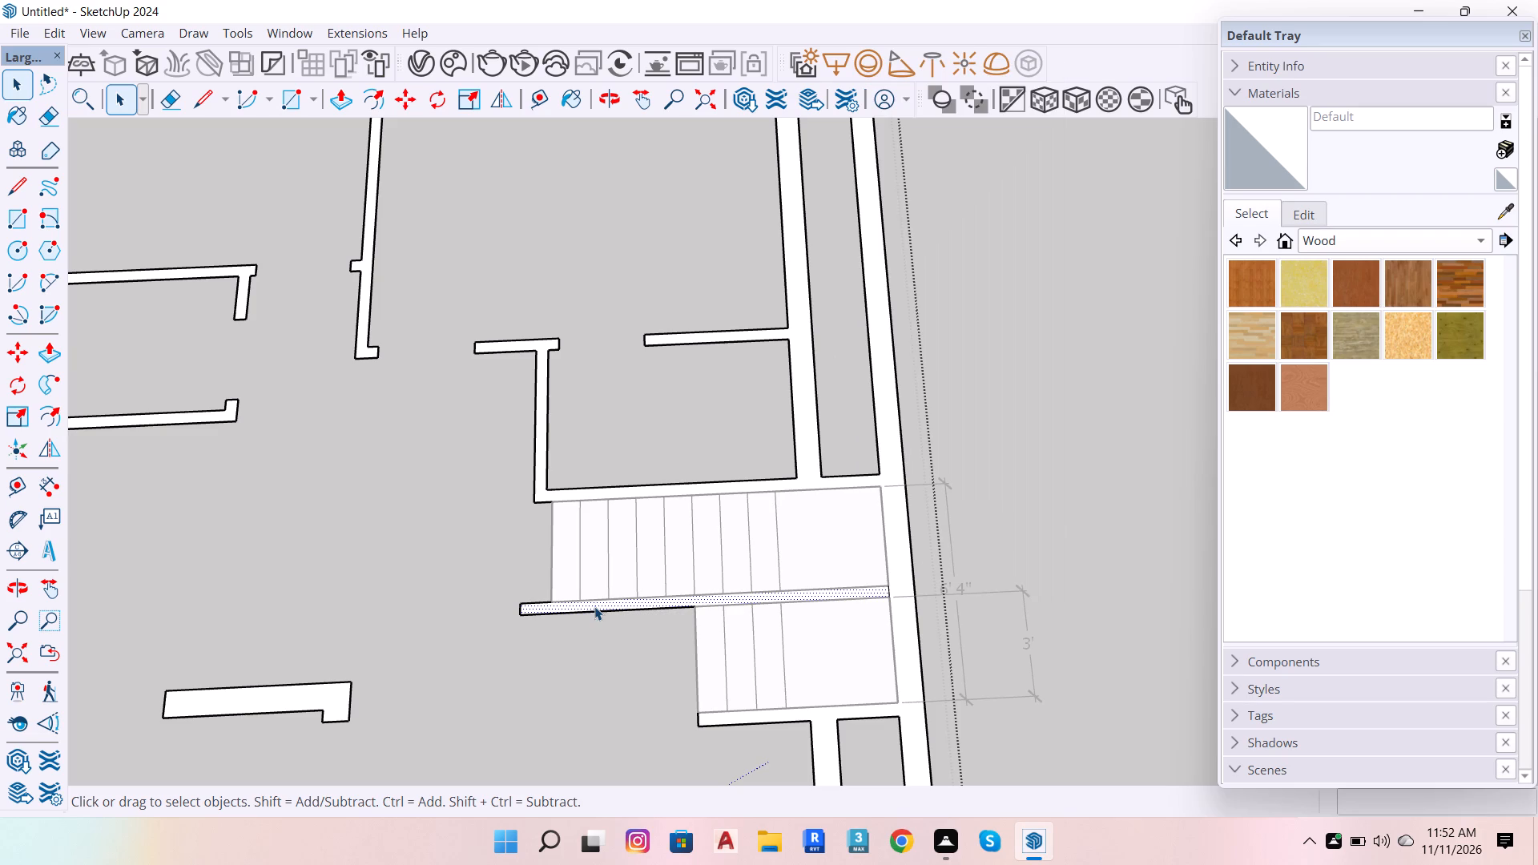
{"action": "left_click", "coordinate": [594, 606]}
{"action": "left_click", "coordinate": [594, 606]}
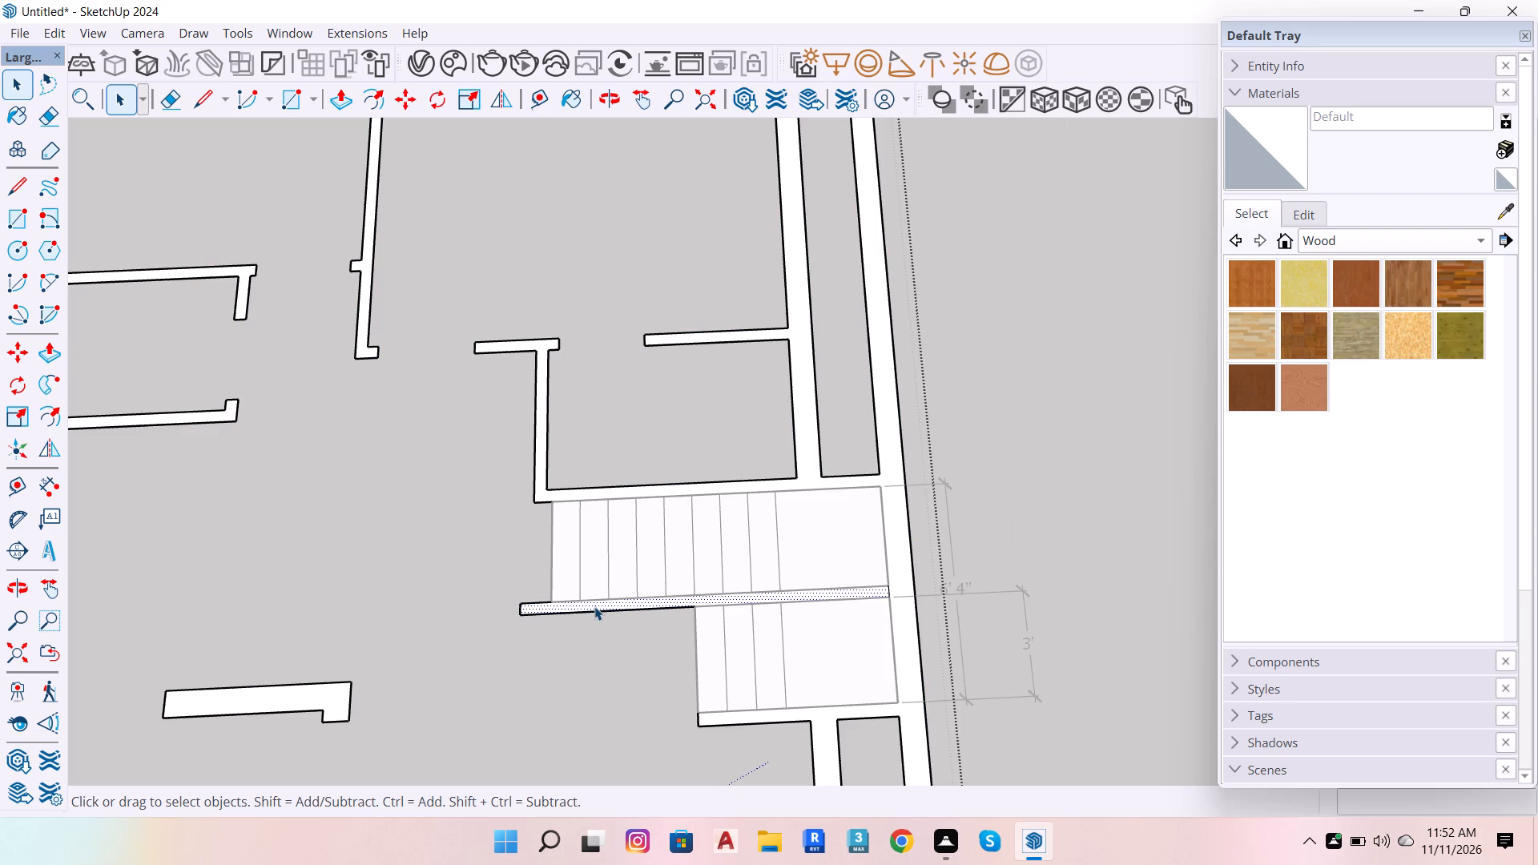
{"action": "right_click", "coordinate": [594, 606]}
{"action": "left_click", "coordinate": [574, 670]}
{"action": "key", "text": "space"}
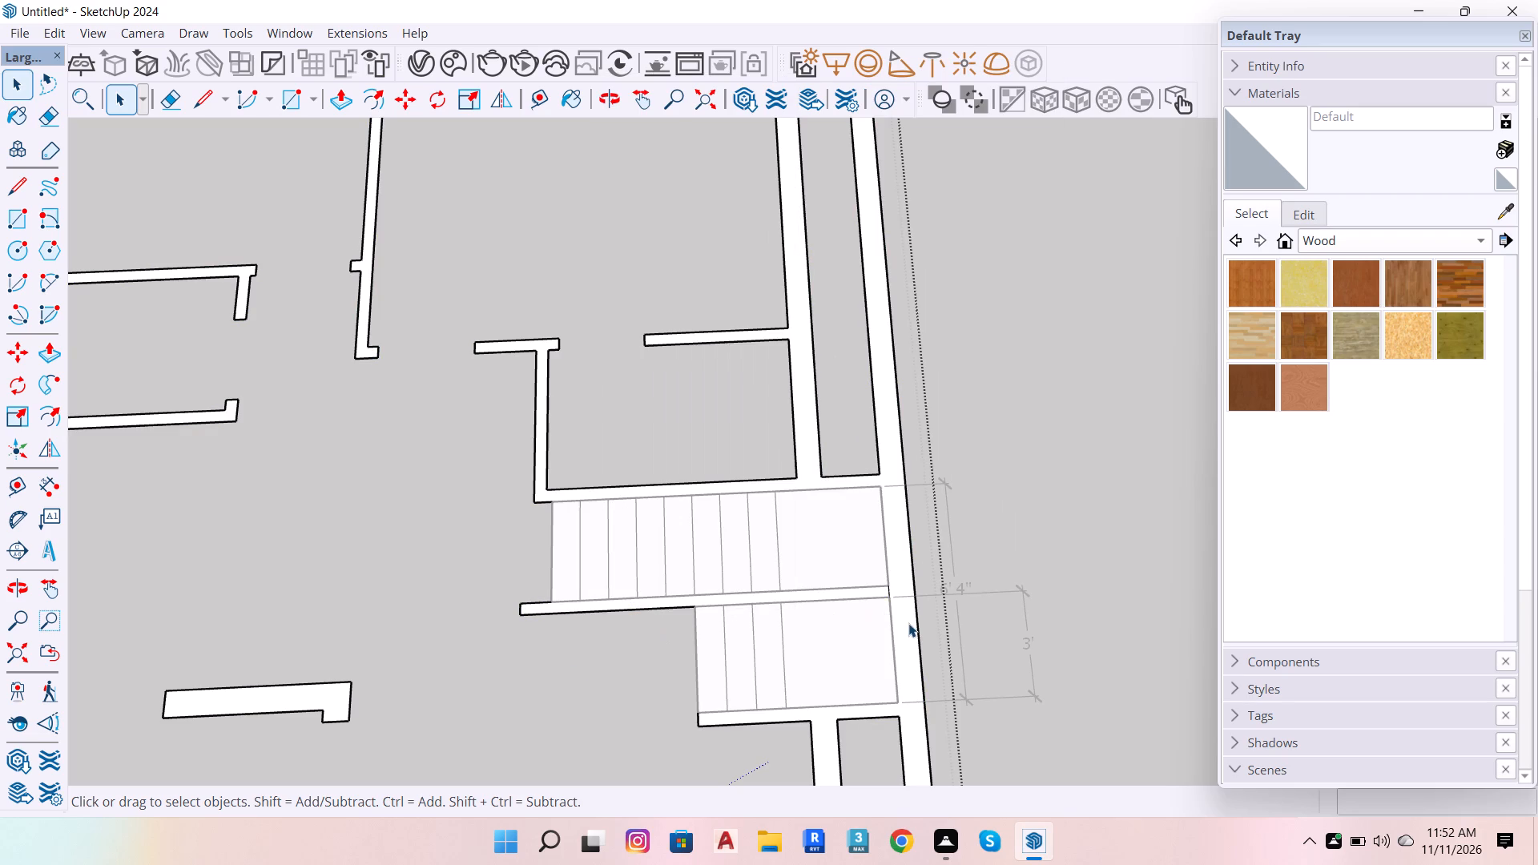
Push/Pull the main connected wall face up 10'.
{"action": "left_click", "coordinate": [908, 623]}
{"action": "scroll", "coordinate": [906, 630], "scroll_direction": "down", "scroll_amount": 4}
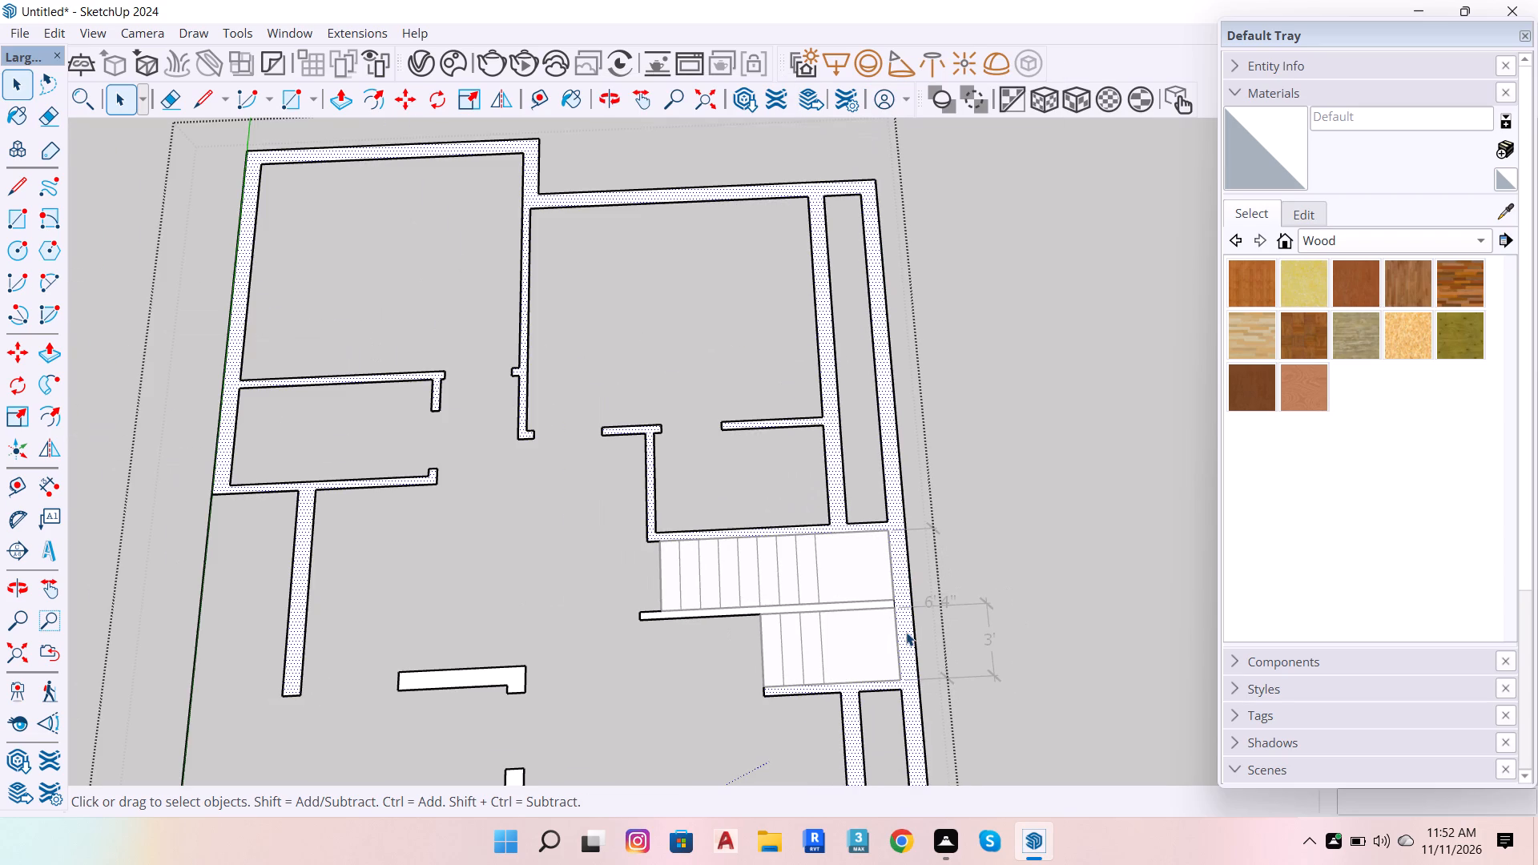
{"action": "key", "text": "p"}
{"action": "left_click", "coordinate": [906, 632]}
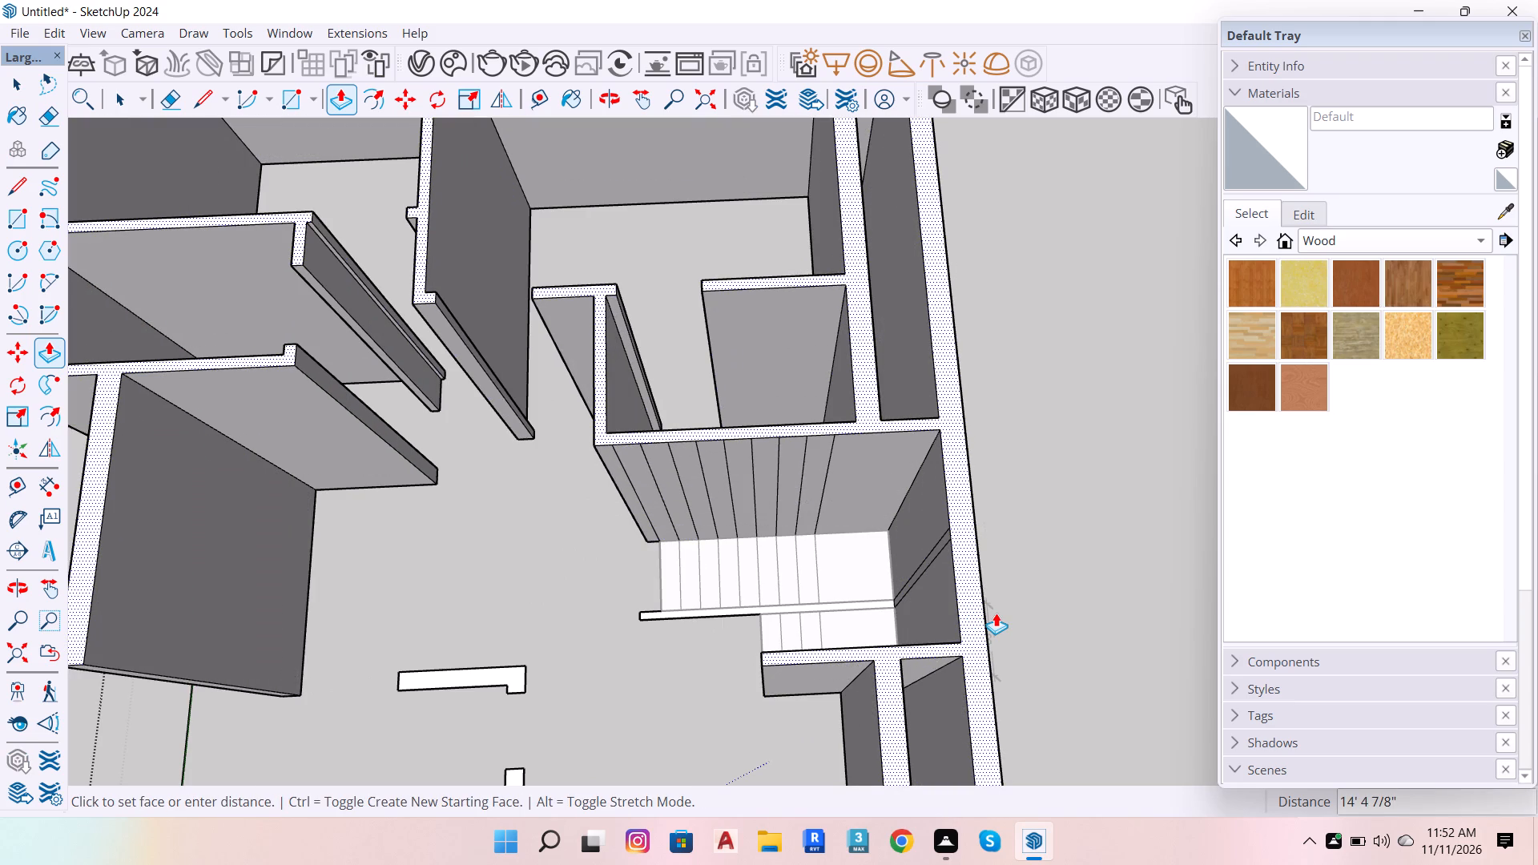
{"action": "type", "text": "10'"}
{"action": "key", "text": "Return"}
{"action": "key", "text": "space"}
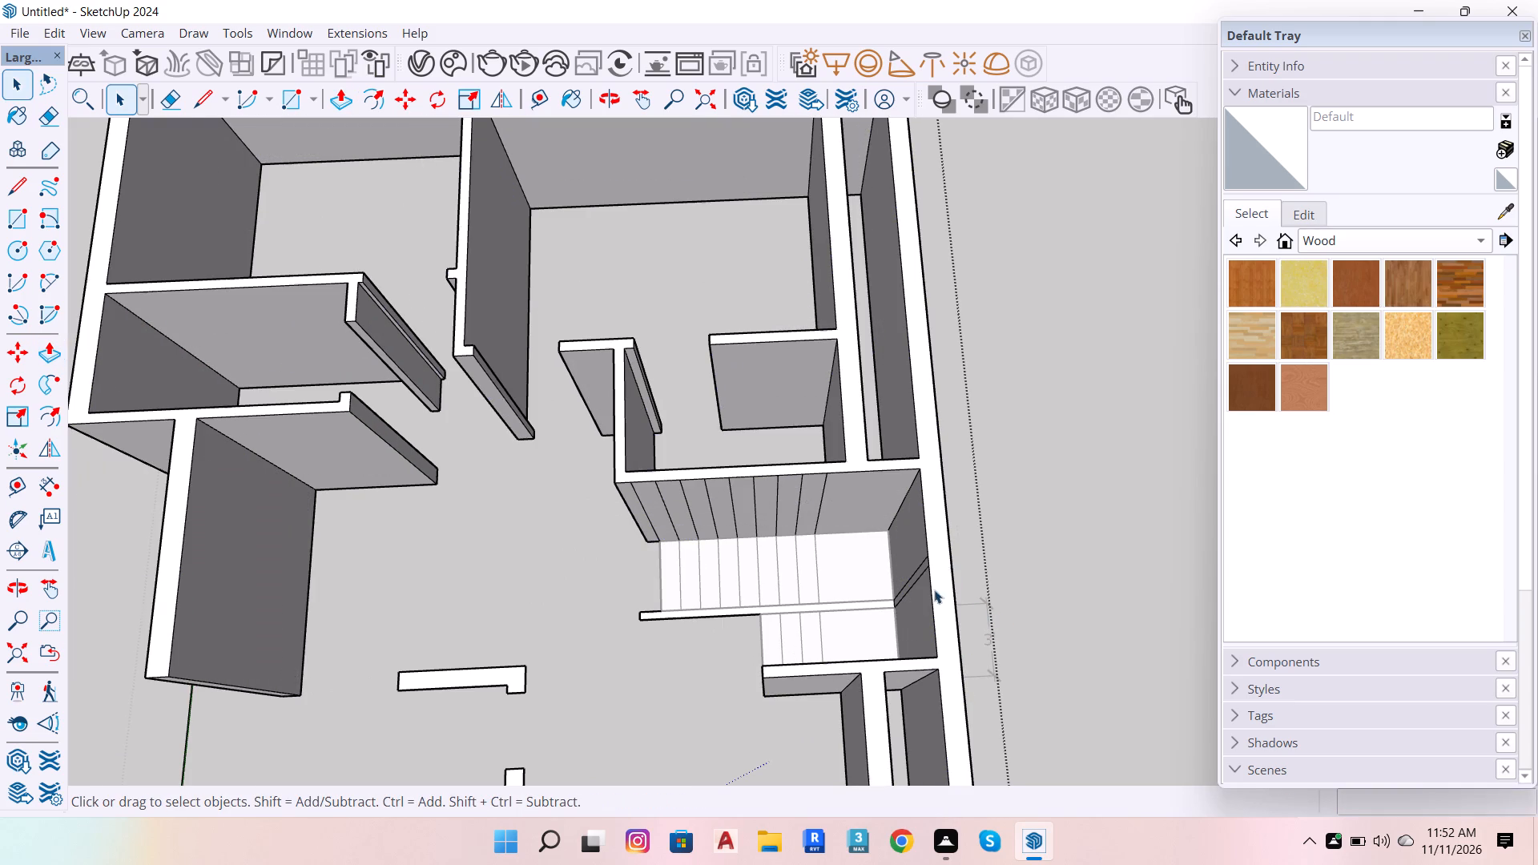
Push/Pull the short freestanding wall and the L-shaped inner wall up by the same 10' height.
{"action": "scroll", "coordinate": [1016, 527], "scroll_direction": "down", "scroll_amount": 6}
{"action": "scroll", "coordinate": [679, 638], "scroll_direction": "up", "scroll_amount": 4}
{"action": "key", "text": "p"}
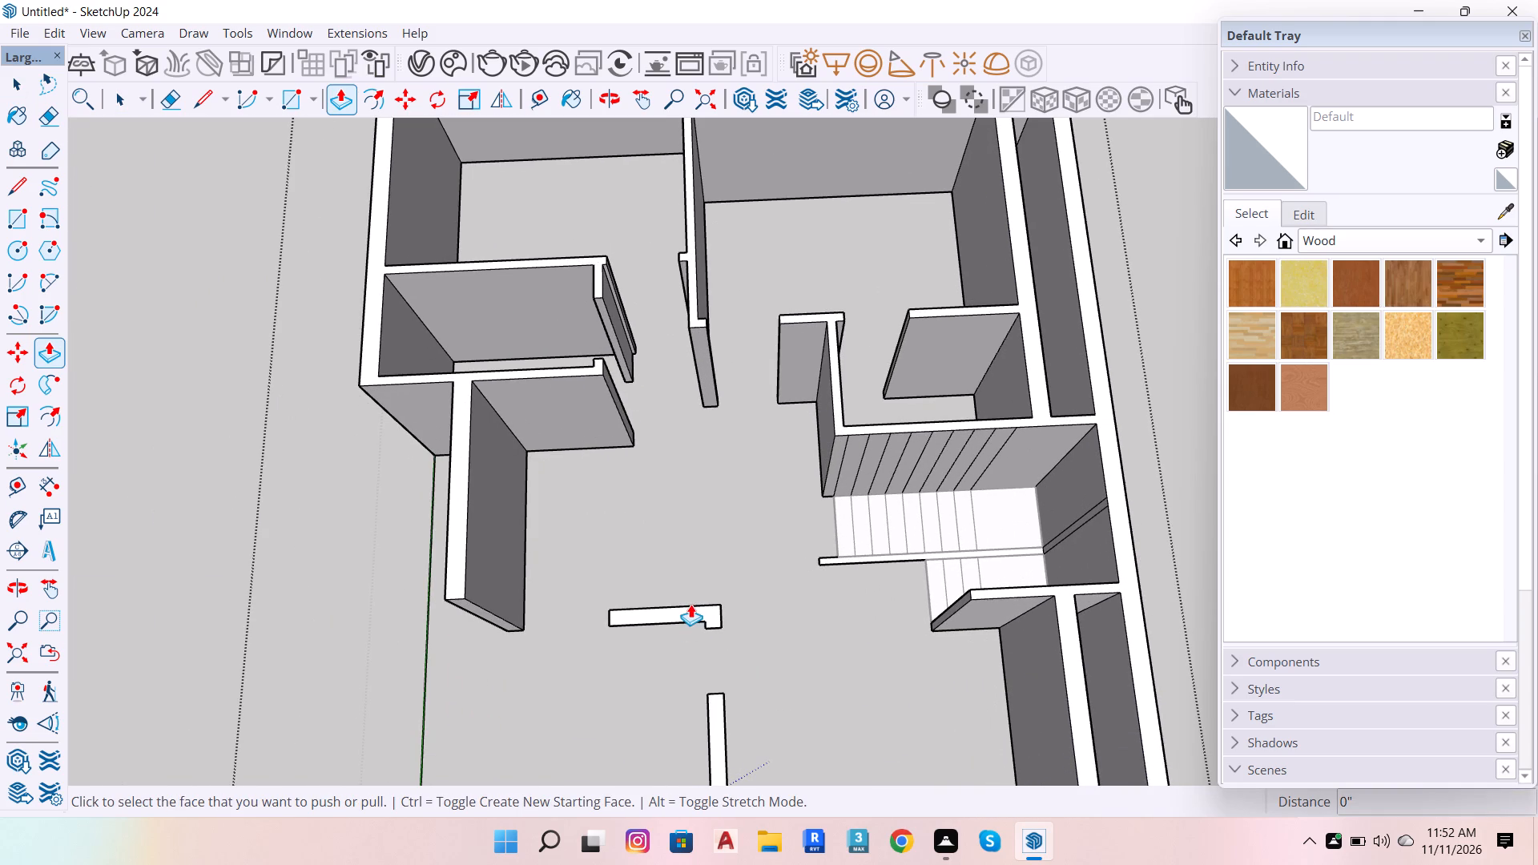
{"action": "left_click", "coordinate": [690, 604]}
{"action": "double_click", "coordinate": [685, 609]}
{"action": "scroll", "coordinate": [810, 547], "scroll_direction": "down", "scroll_amount": 6}
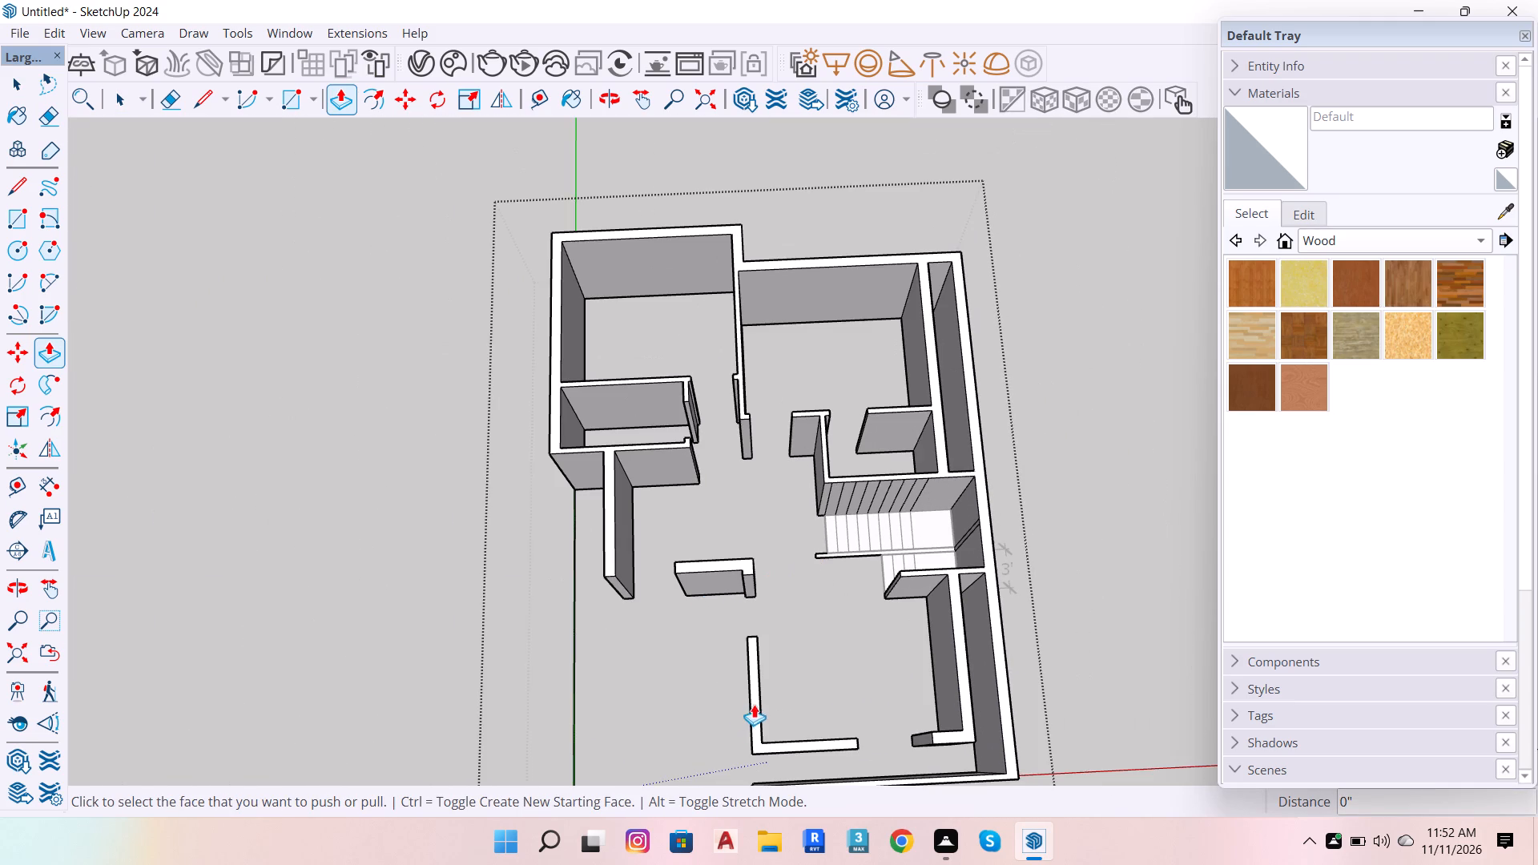
{"action": "double_click", "coordinate": [755, 700]}
{"action": "scroll", "coordinate": [860, 569], "scroll_direction": "down", "scroll_amount": 7}
{"action": "scroll", "coordinate": [831, 724], "scroll_direction": "up", "scroll_amount": 5}
{"action": "key", "text": "space"}
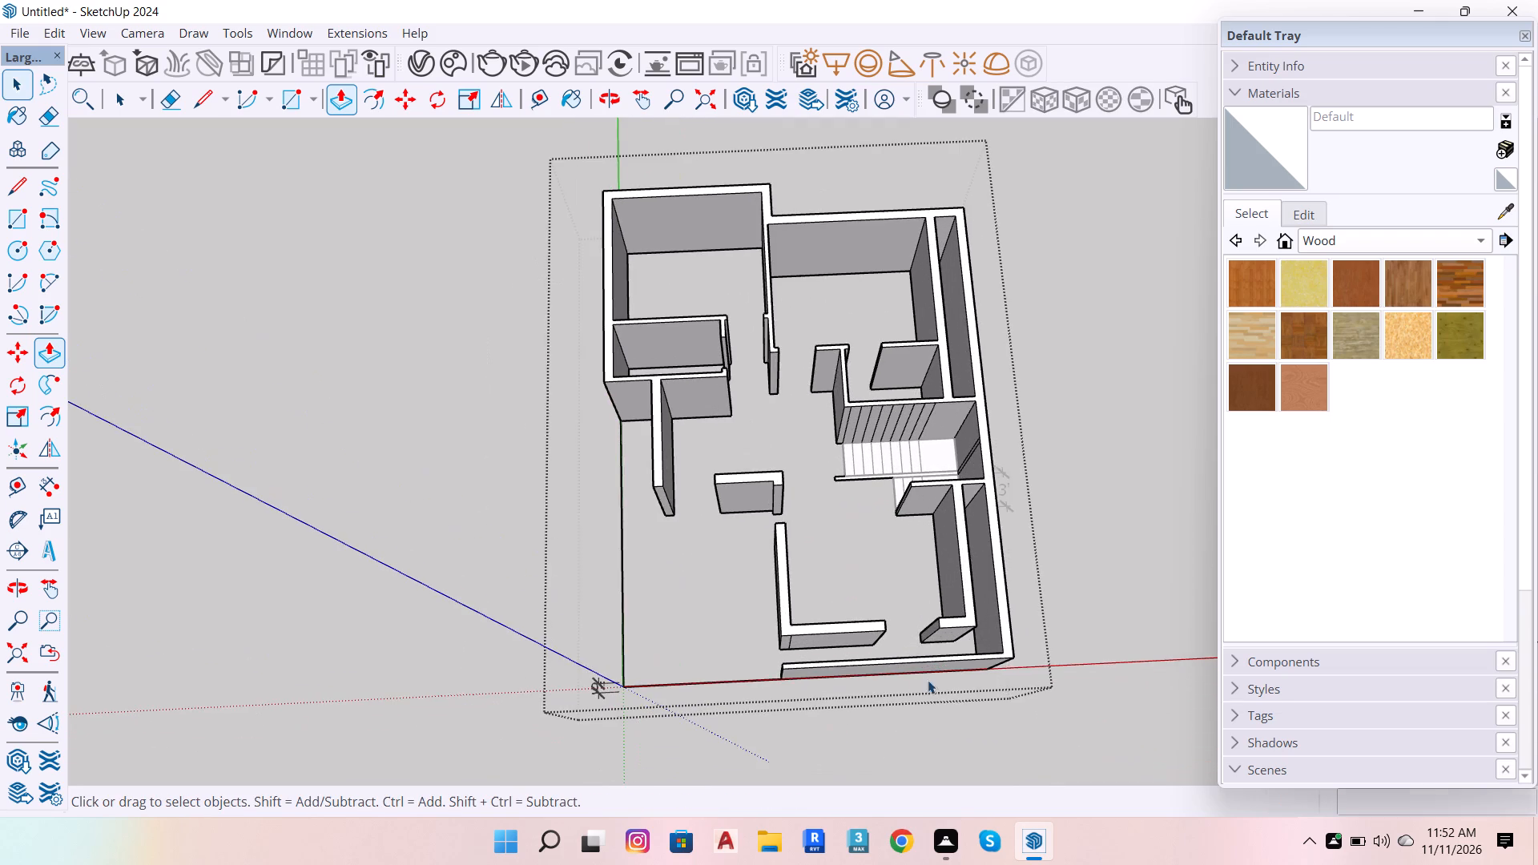
Select the whole plan geometry and run the FixIt 101 cleanup on it.
{"action": "scroll", "coordinate": [834, 506], "scroll_direction": "up", "scroll_amount": 6}
{"action": "key", "text": "o"}
{"action": "left_click_drag", "start_coordinate": [601, 594], "coordinate": [1061, 227]}
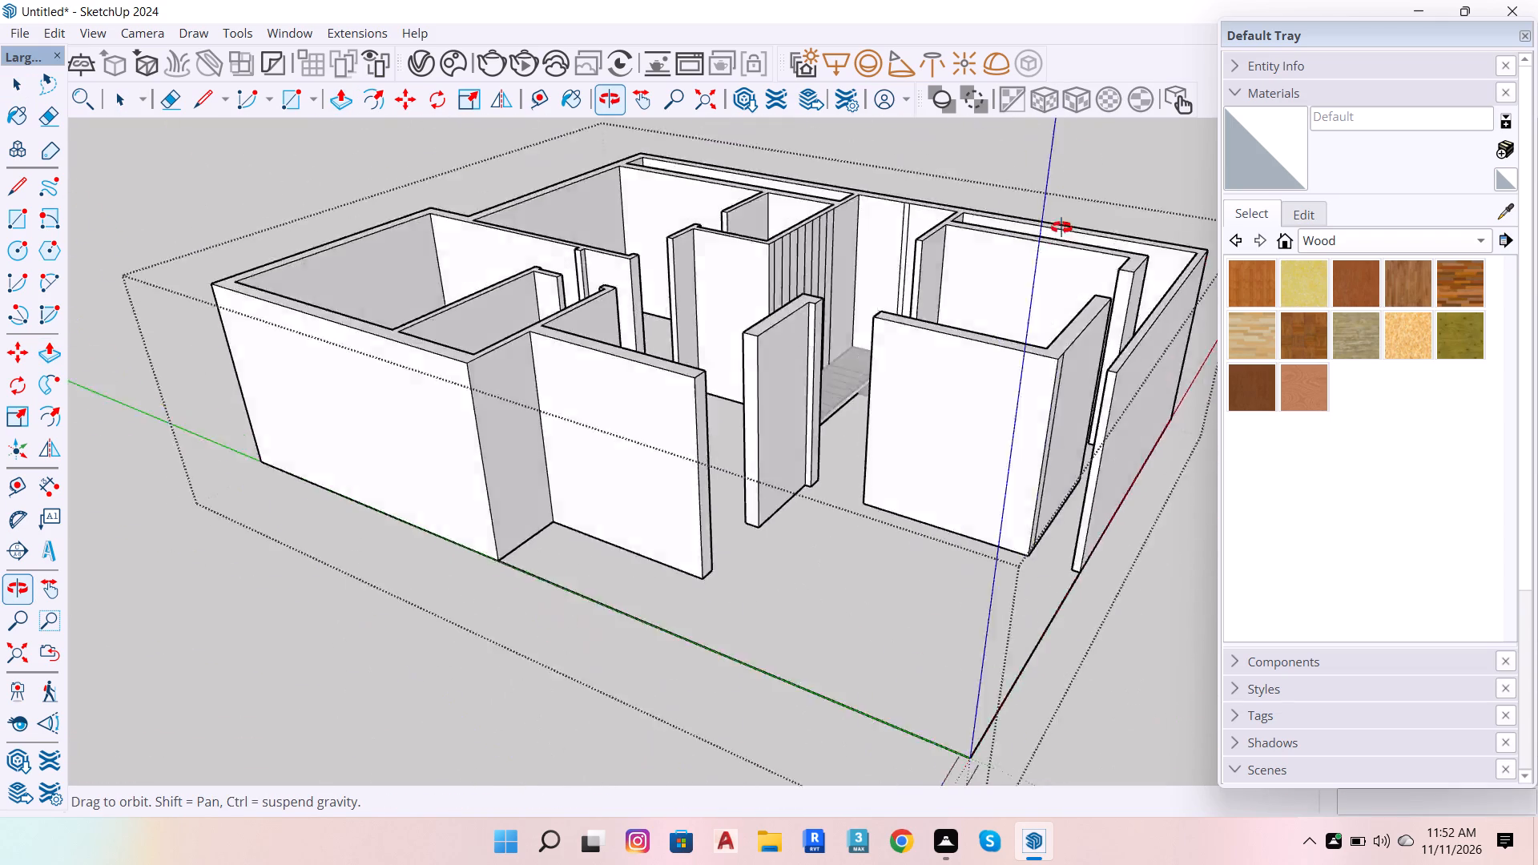
{"action": "left_click_drag", "start_coordinate": [1061, 227], "coordinate": [618, 531]}
{"action": "key", "text": "space"}
{"action": "scroll", "coordinate": [659, 501], "scroll_direction": "down", "scroll_amount": 13}
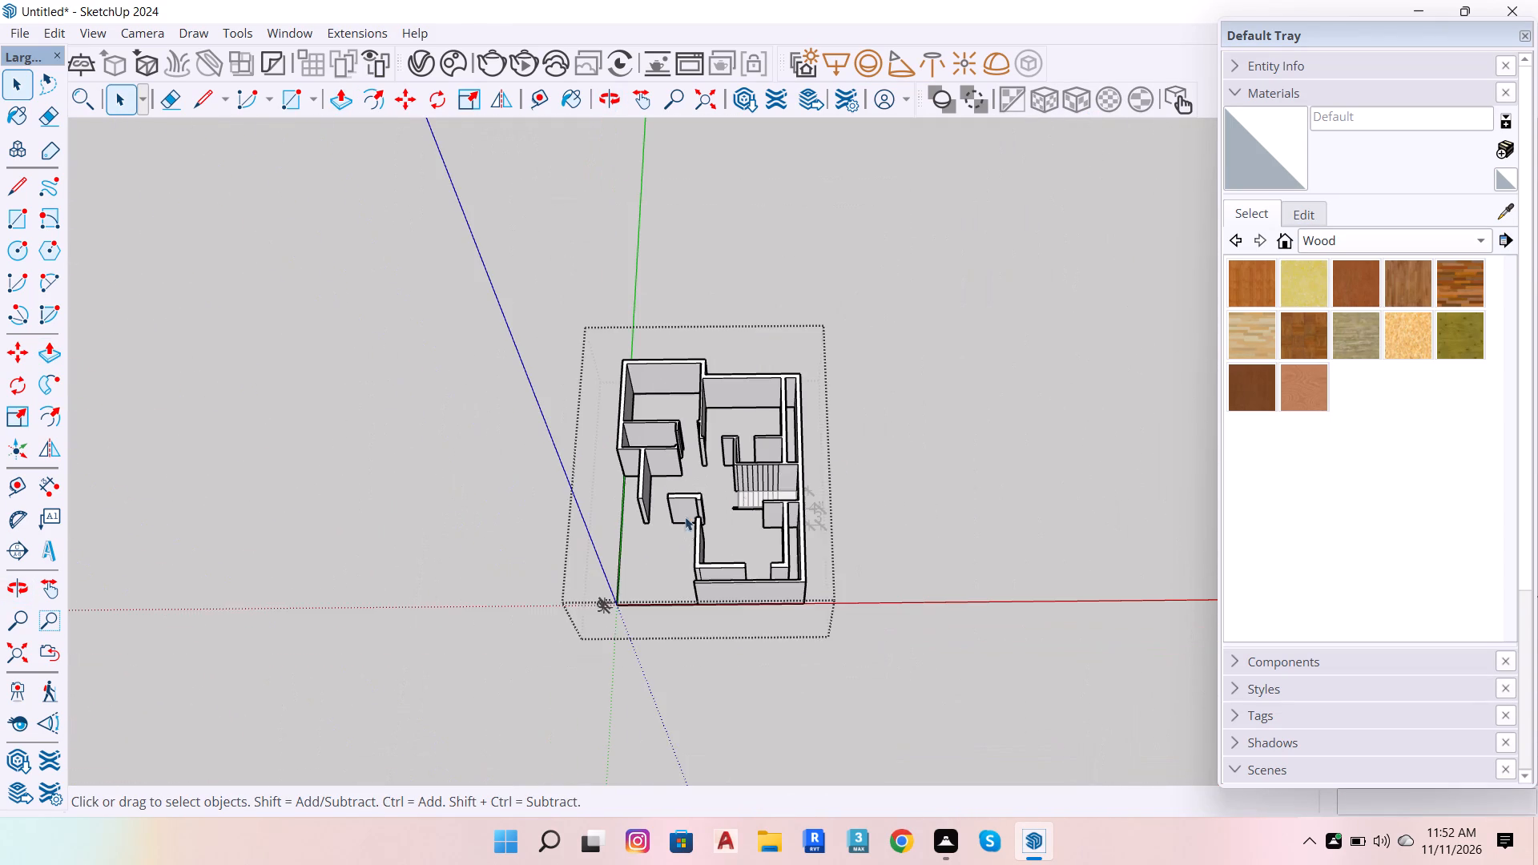
{"action": "left_click", "coordinate": [939, 429]}
{"action": "left_click_drag", "start_coordinate": [381, 228], "coordinate": [1166, 853]}
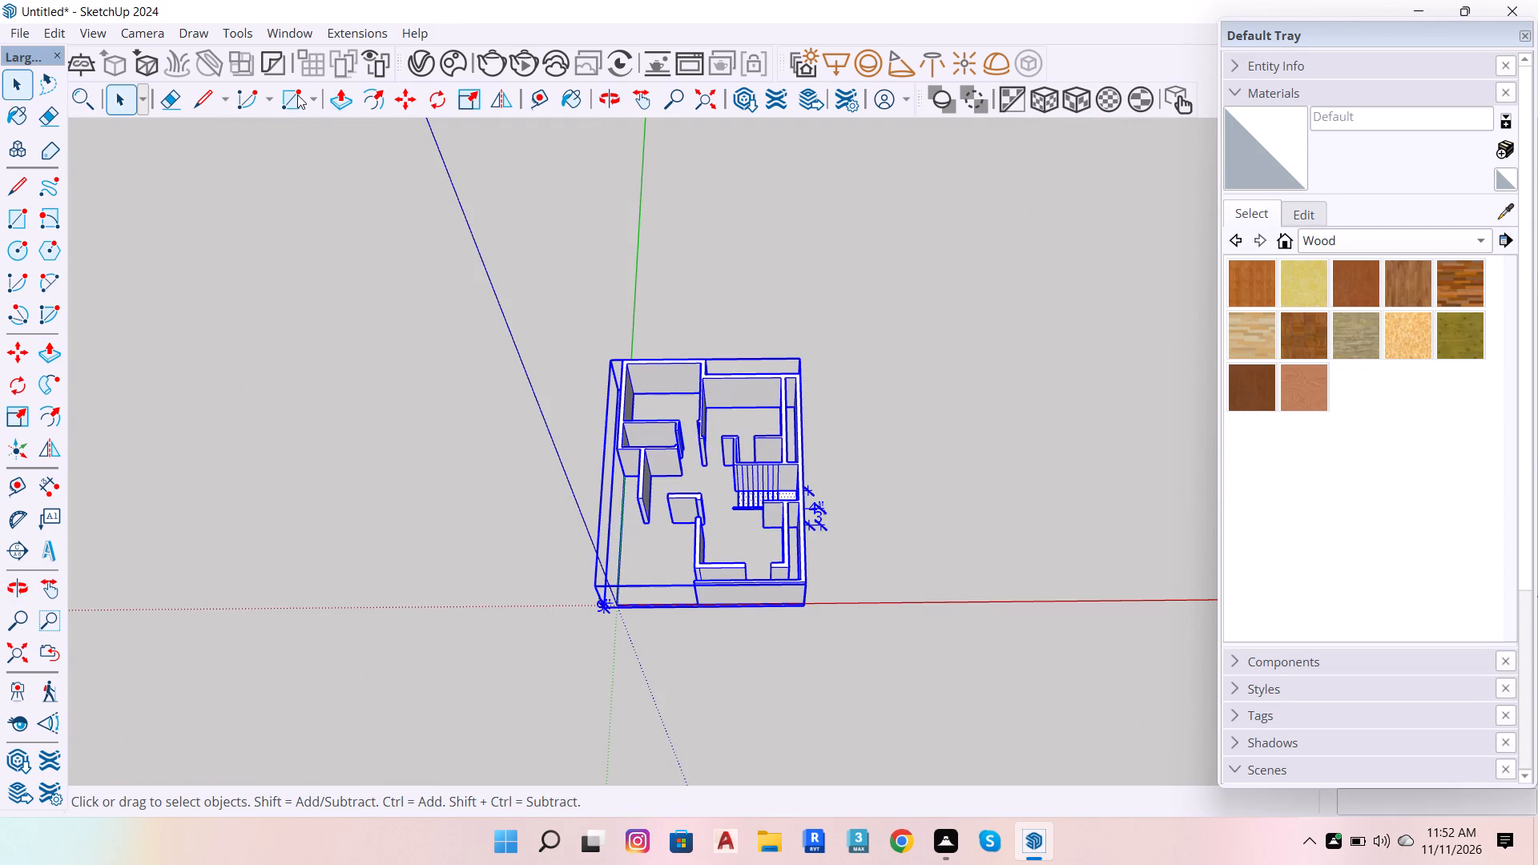
{"action": "left_click", "coordinate": [355, 32]}
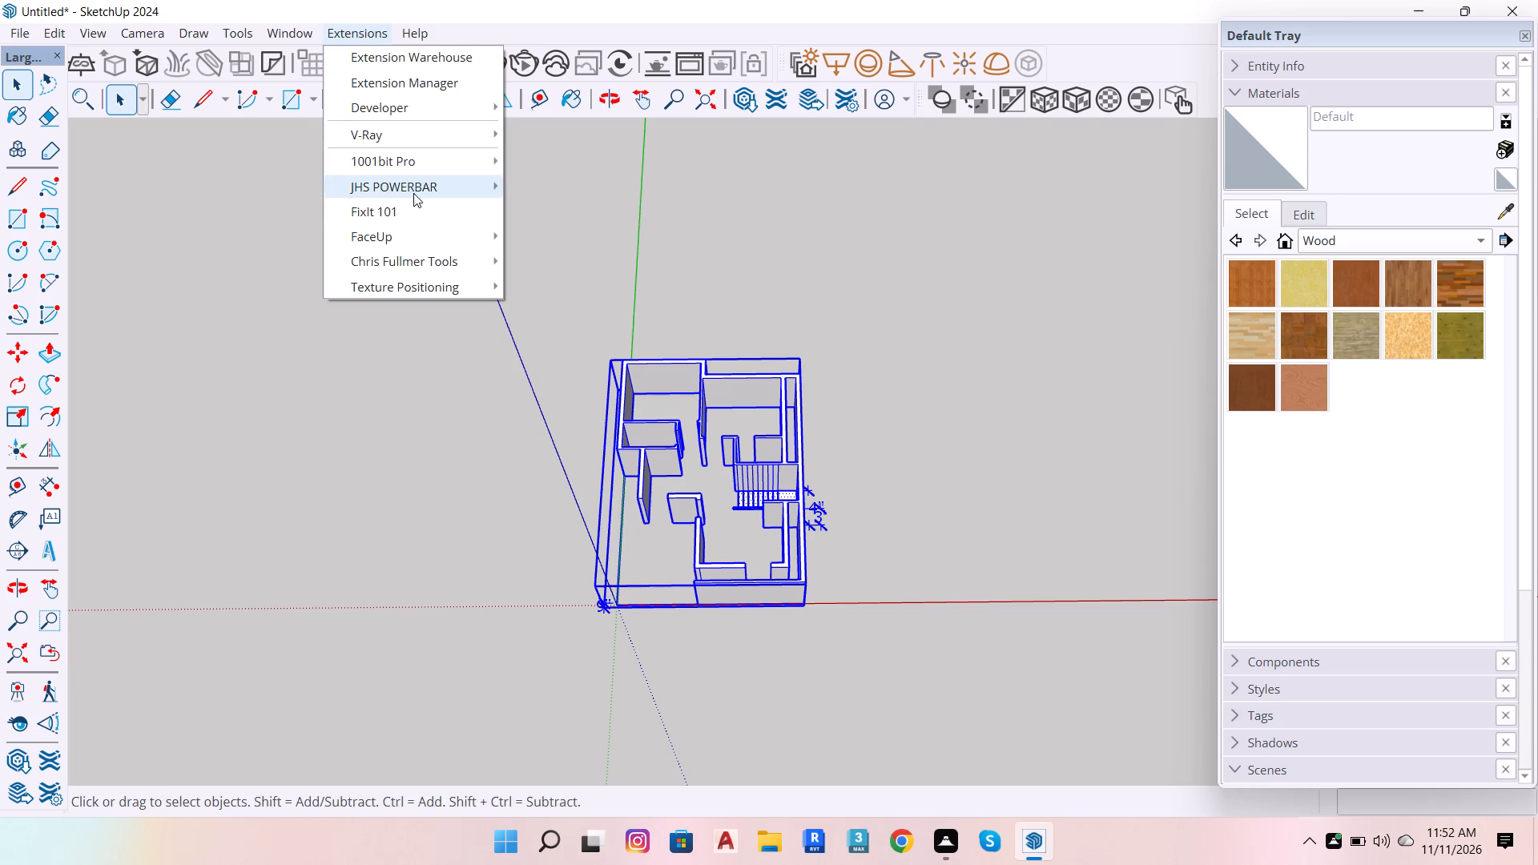
{"action": "left_click", "coordinate": [418, 207]}
{"action": "left_click", "coordinate": [839, 515]}
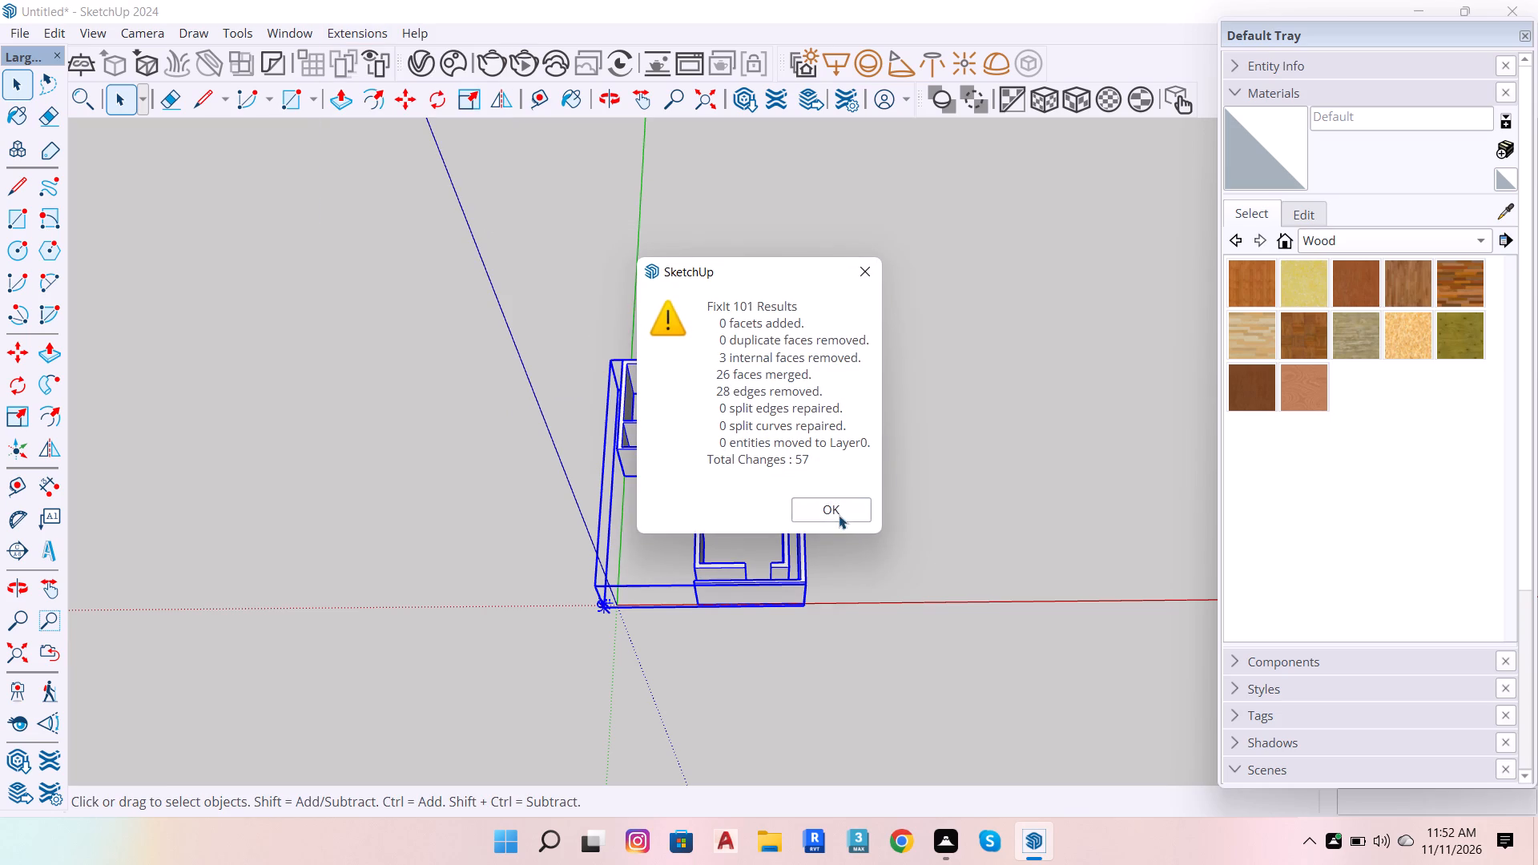
Deselect the plan geometry and examine the raised walls, checking the stair area and its outer wall junctions, plus the overall plan.
{"action": "scroll", "coordinate": [921, 572], "scroll_direction": "up", "scroll_amount": 3}
{"action": "scroll", "coordinate": [662, 402], "scroll_direction": "up", "scroll_amount": 7}
{"action": "scroll", "coordinate": [1005, 453], "scroll_direction": "down", "scroll_amount": 7}
{"action": "scroll", "coordinate": [841, 514], "scroll_direction": "up", "scroll_amount": 6}
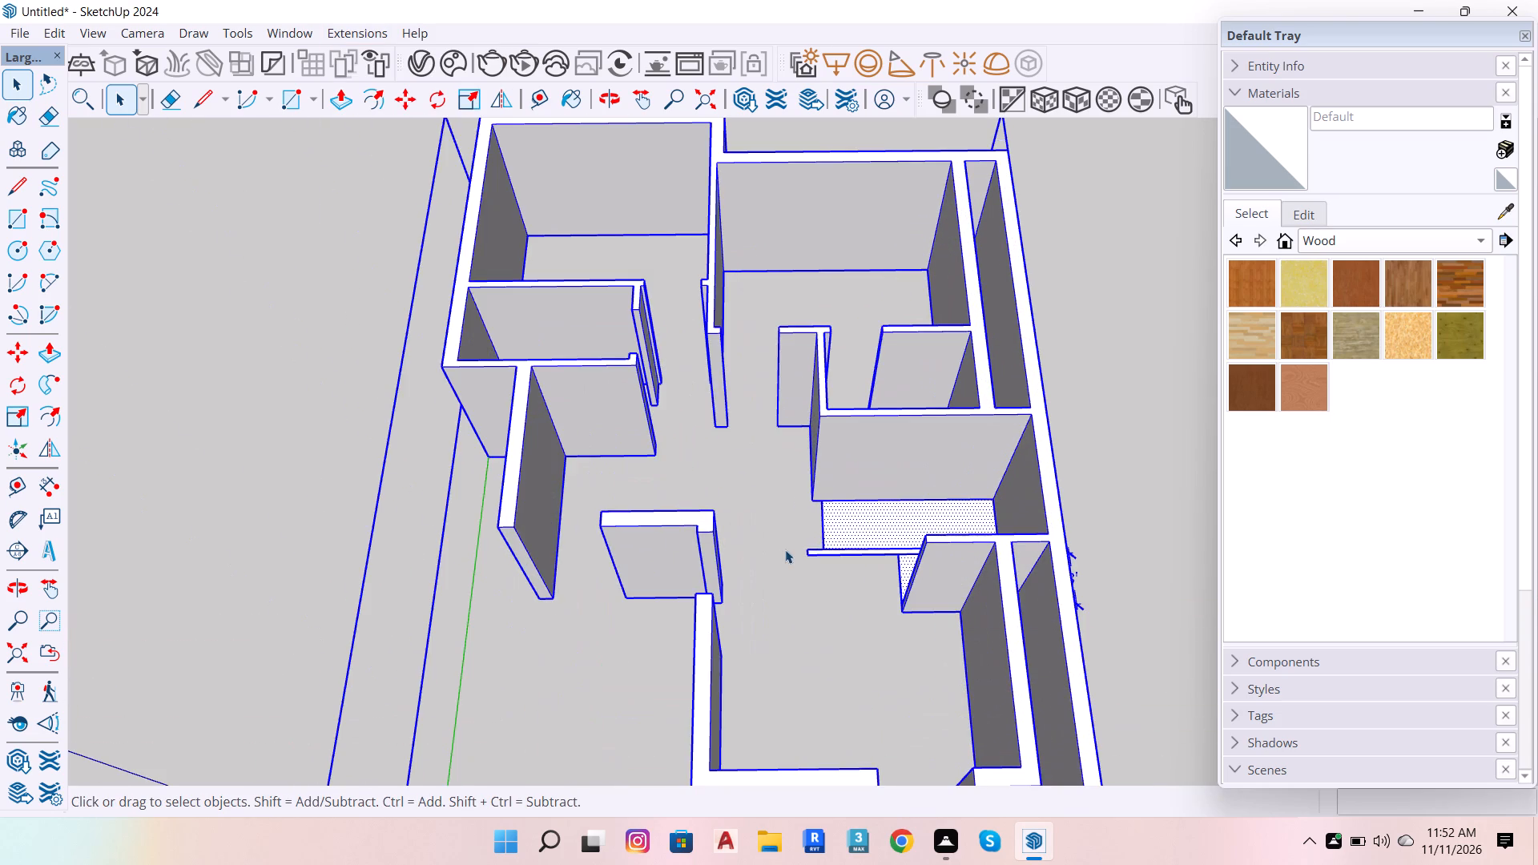
{"action": "left_click", "coordinate": [785, 563]}
{"action": "scroll", "coordinate": [953, 526], "scroll_direction": "up", "scroll_amount": 7}
{"action": "scroll", "coordinate": [1081, 493], "scroll_direction": "up", "scroll_amount": 7}
{"action": "scroll", "coordinate": [211, 638], "scroll_direction": "down", "scroll_amount": 7}
{"action": "scroll", "coordinate": [762, 619], "scroll_direction": "down", "scroll_amount": 5}
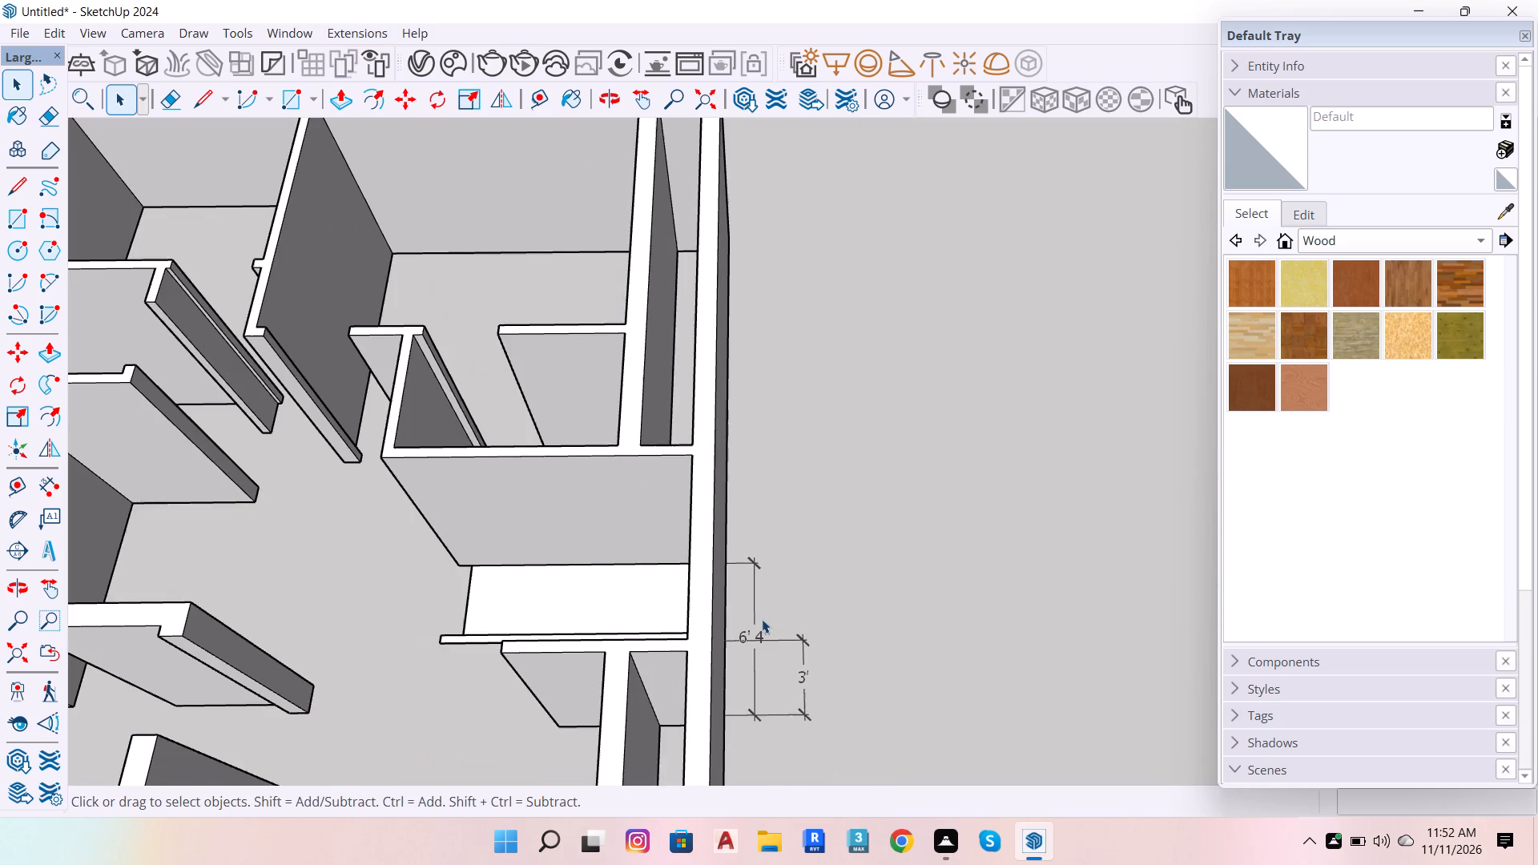
{"action": "scroll", "coordinate": [832, 601], "scroll_direction": "up", "scroll_amount": 1}
{"action": "scroll", "coordinate": [843, 620], "scroll_direction": "down", "scroll_amount": 10}
{"action": "scroll", "coordinate": [827, 523], "scroll_direction": "down", "scroll_amount": 7}
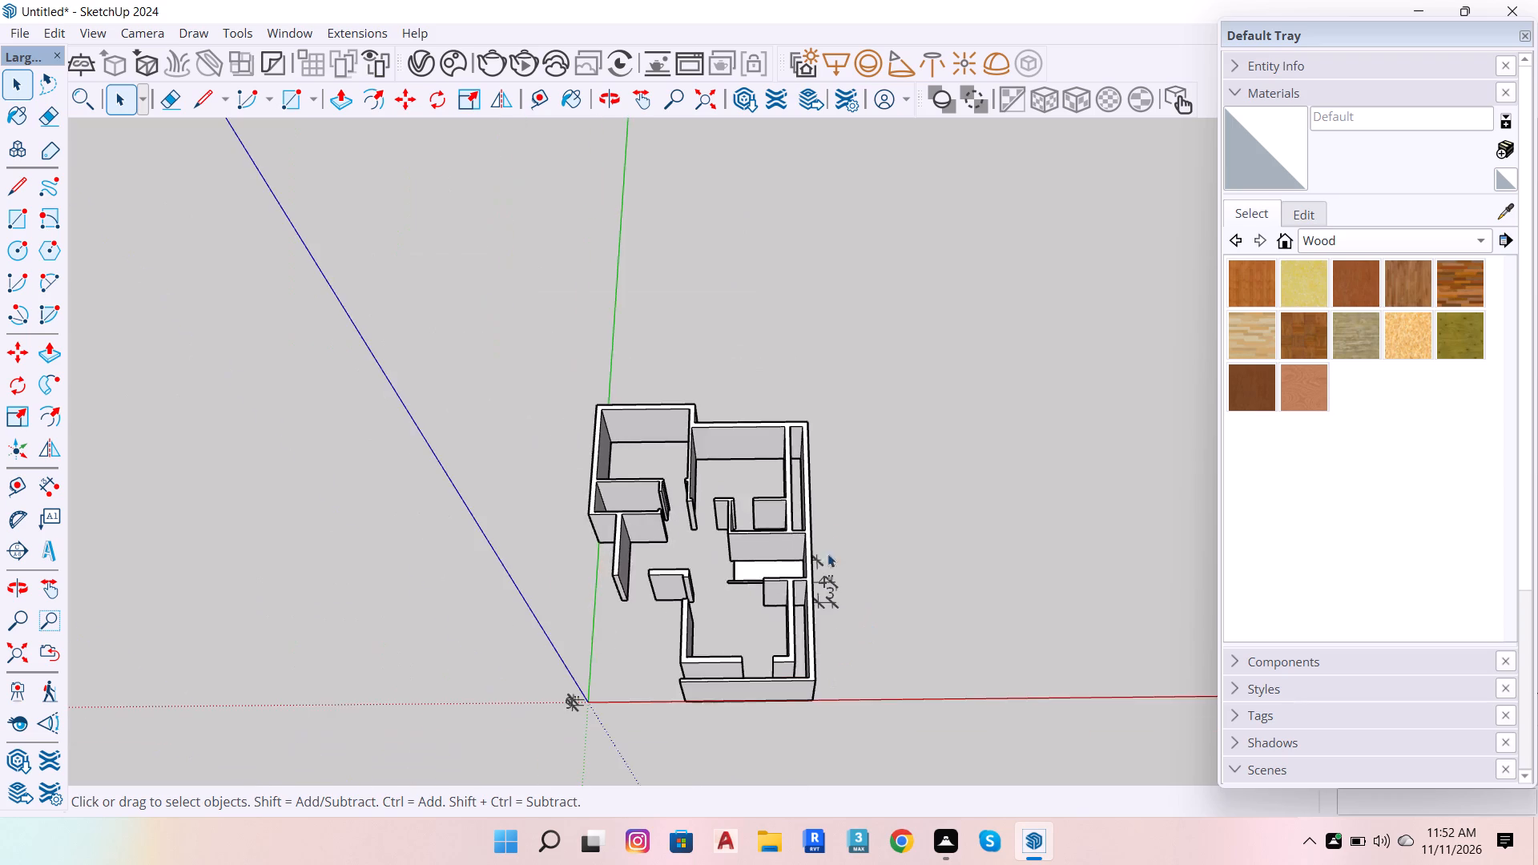
{"action": "scroll", "coordinate": [620, 684], "scroll_direction": "up", "scroll_amount": 6}
{"action": "scroll", "coordinate": [790, 488], "scroll_direction": "up", "scroll_amount": 6}
{"action": "scroll", "coordinate": [912, 441], "scroll_direction": "up", "scroll_amount": 4}
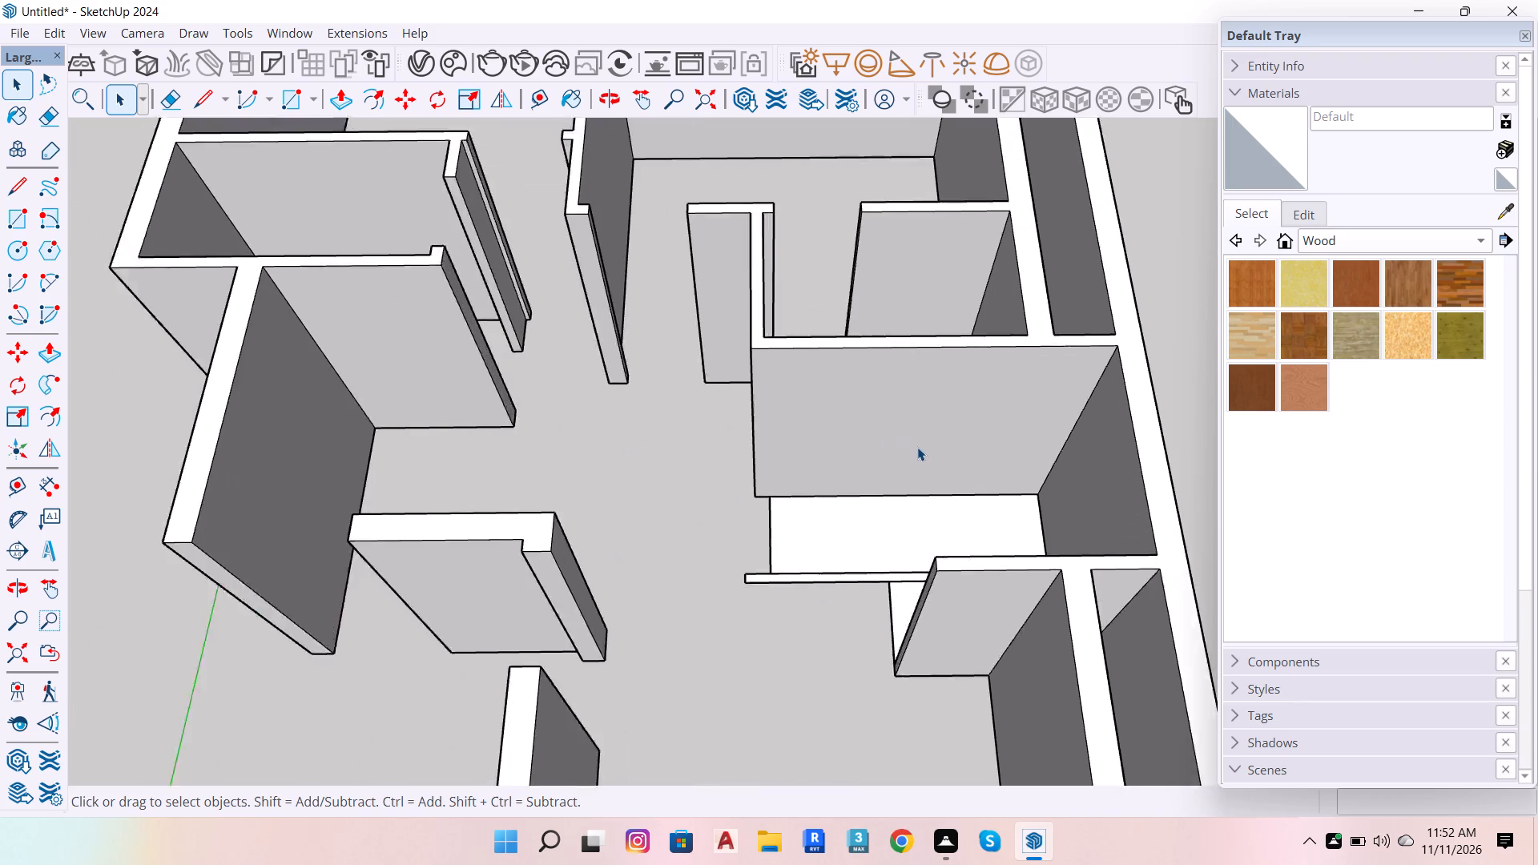
{"action": "scroll", "coordinate": [917, 447], "scroll_direction": "up", "scroll_amount": 1}
{"action": "scroll", "coordinate": [1176, 468], "scroll_direction": "down", "scroll_amount": 6}
{"action": "scroll", "coordinate": [1057, 566], "scroll_direction": "up", "scroll_amount": 5}
{"action": "scroll", "coordinate": [622, 541], "scroll_direction": "down", "scroll_amount": 7}
{"action": "scroll", "coordinate": [863, 504], "scroll_direction": "up", "scroll_amount": 7}
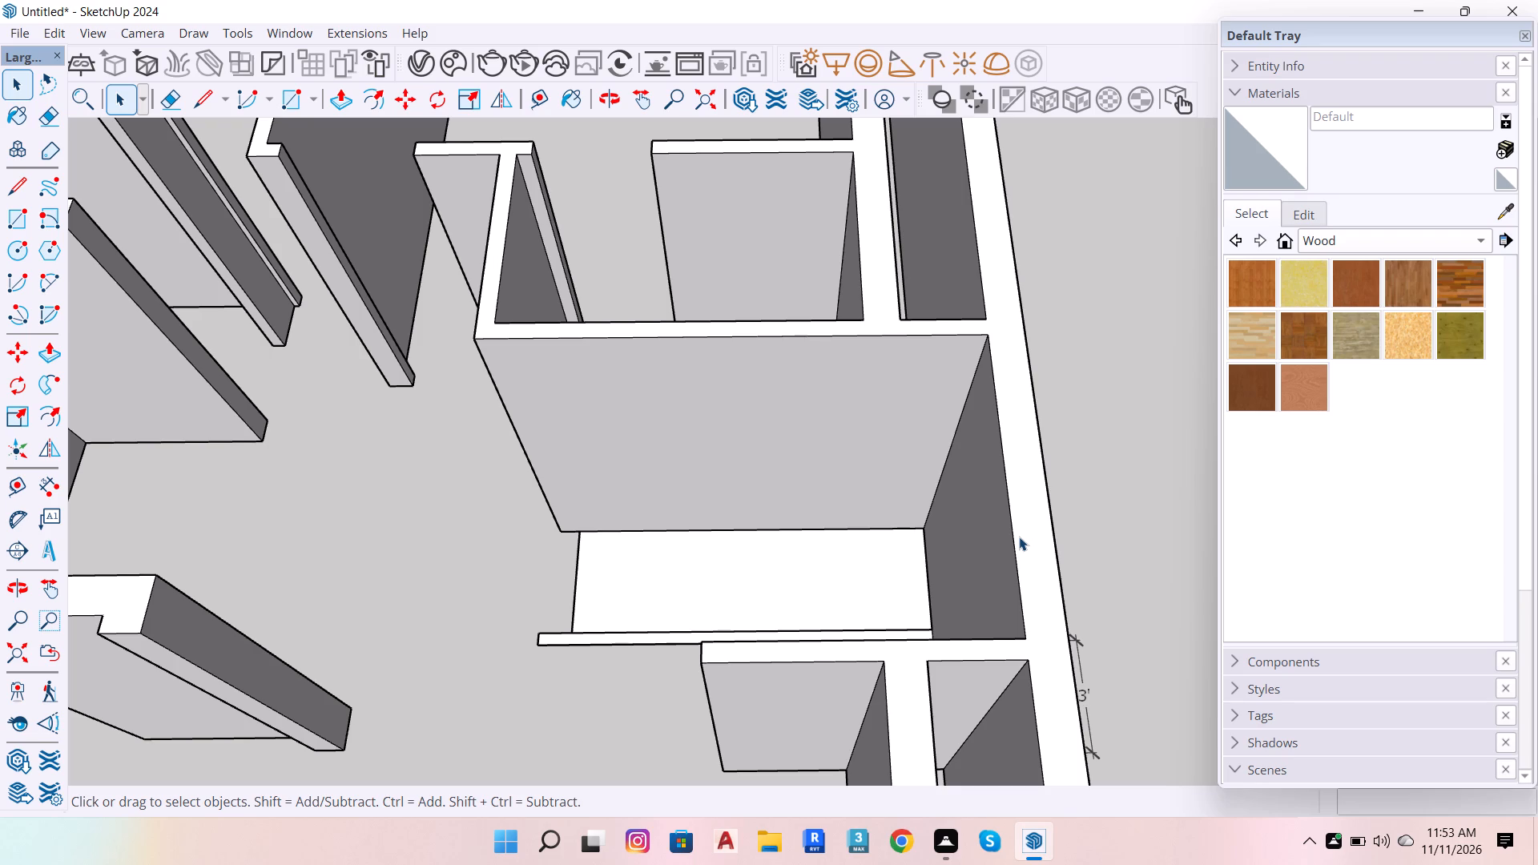
{"action": "scroll", "coordinate": [1272, 722], "scroll_direction": "down", "scroll_amount": 7}
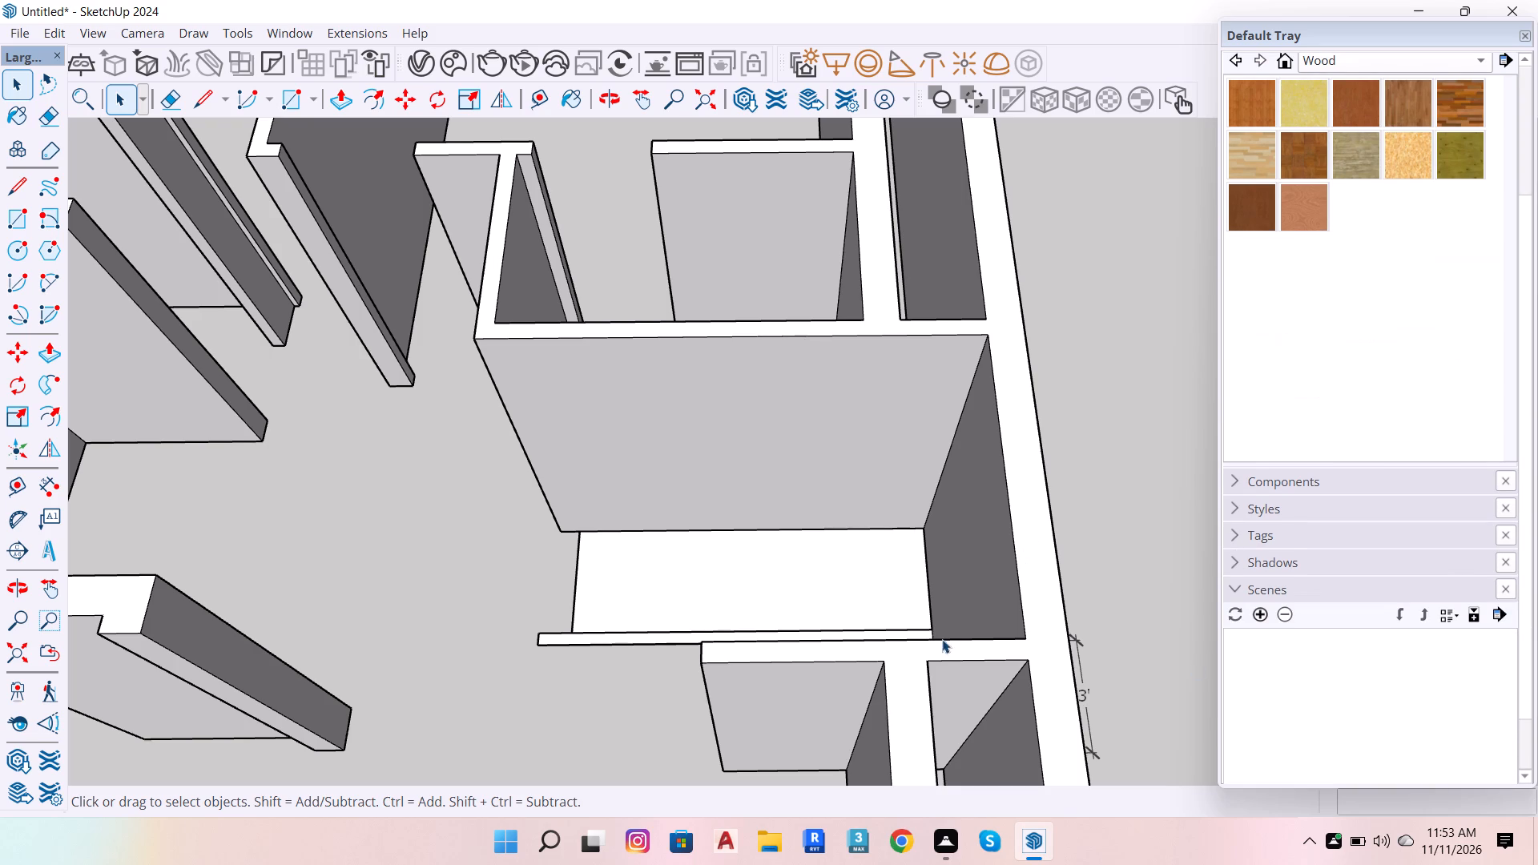
{"action": "scroll", "coordinate": [956, 630], "scroll_direction": "down", "scroll_amount": 18}
{"action": "scroll", "coordinate": [844, 650], "scroll_direction": "down", "scroll_amount": 5}
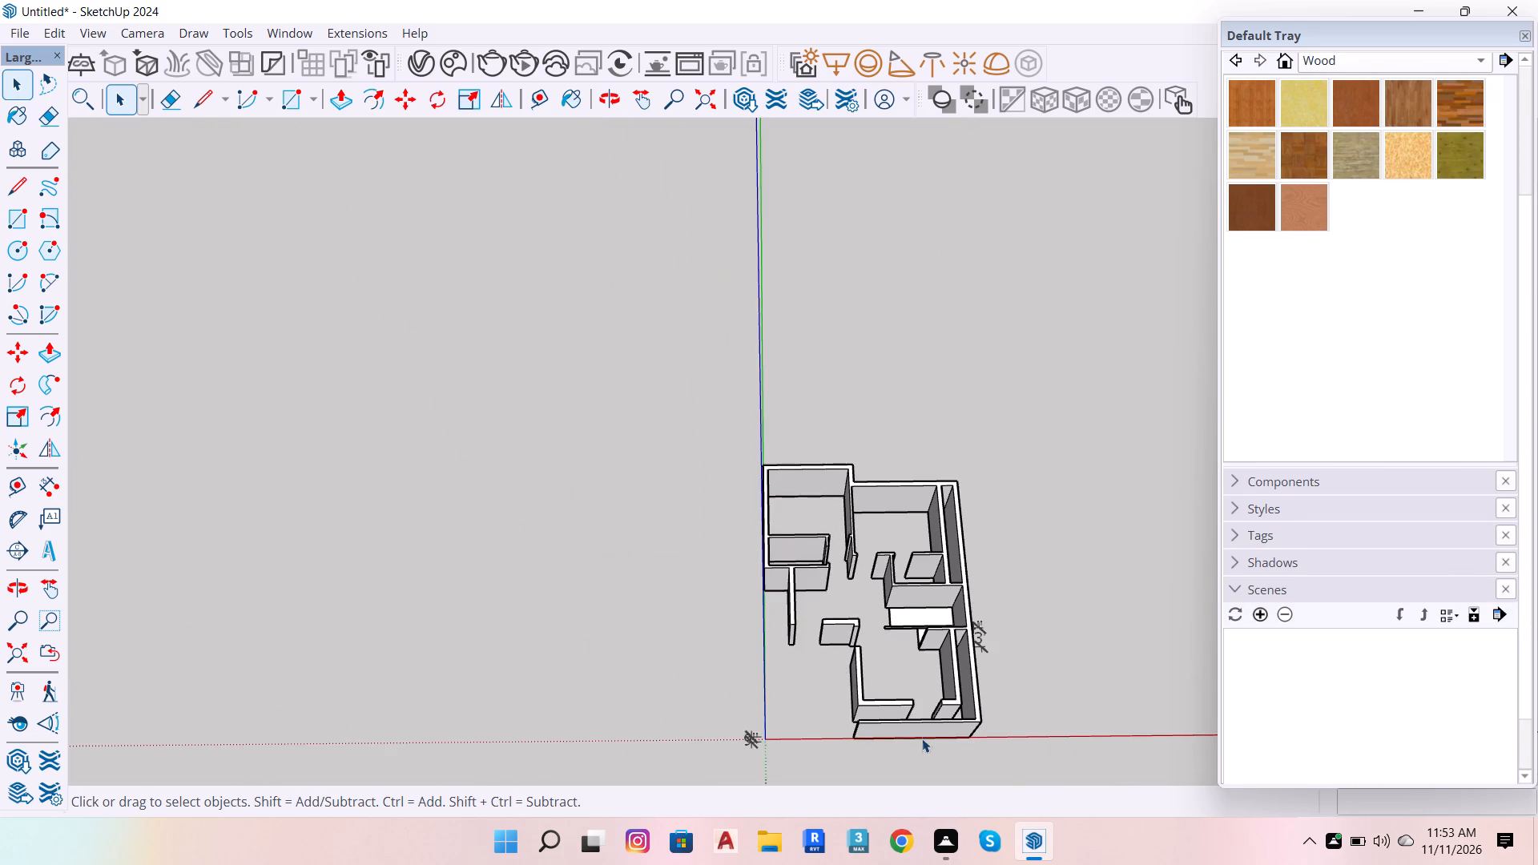
{"action": "scroll", "coordinate": [921, 741], "scroll_direction": "up", "scroll_amount": 2}
{"action": "key", "text": "space"}
{"action": "scroll", "coordinate": [805, 630], "scroll_direction": "up", "scroll_amount": 4}
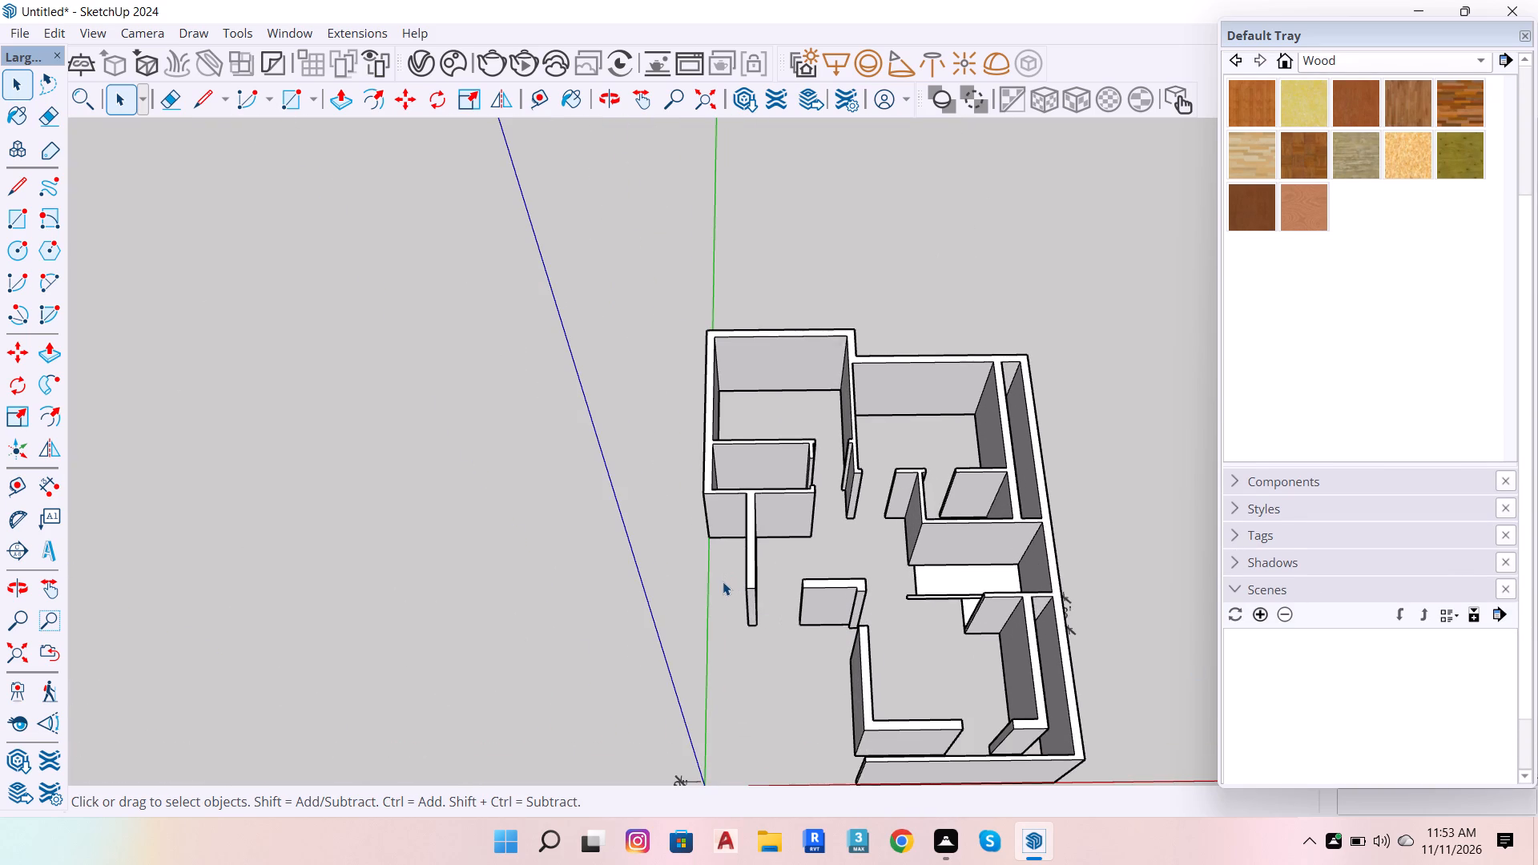
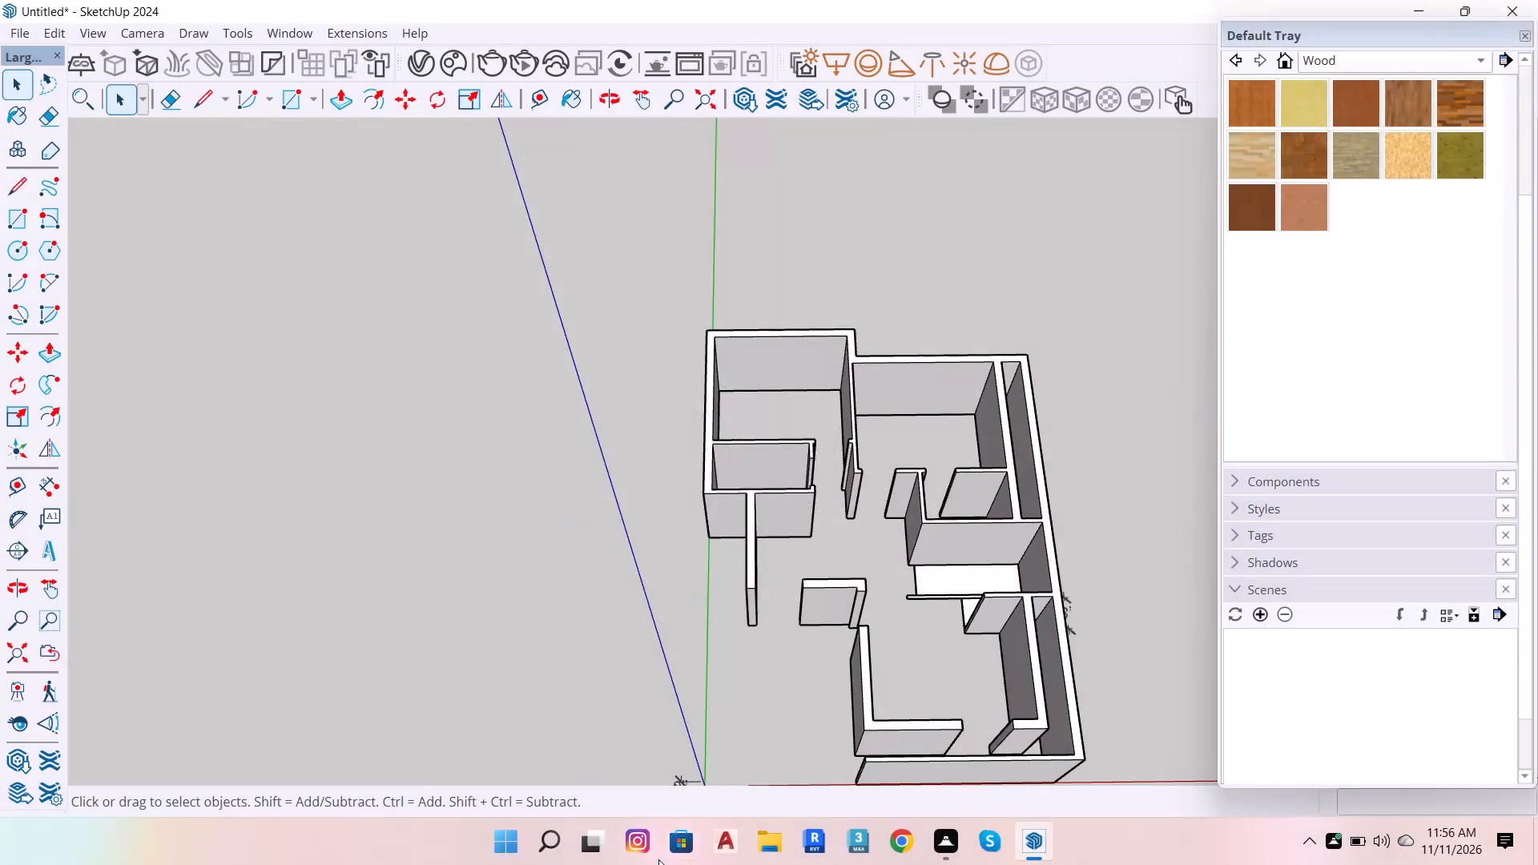
Select the short top edge at the free end of the small L-shaped wall, facing the long projecting wall across the opening.
{"action": "scroll", "coordinate": [461, 585], "scroll_direction": "down", "scroll_amount": 5}
{"action": "scroll", "coordinate": [602, 497], "scroll_direction": "down", "scroll_amount": 5}
{"action": "scroll", "coordinate": [661, 624], "scroll_direction": "up", "scroll_amount": 5}
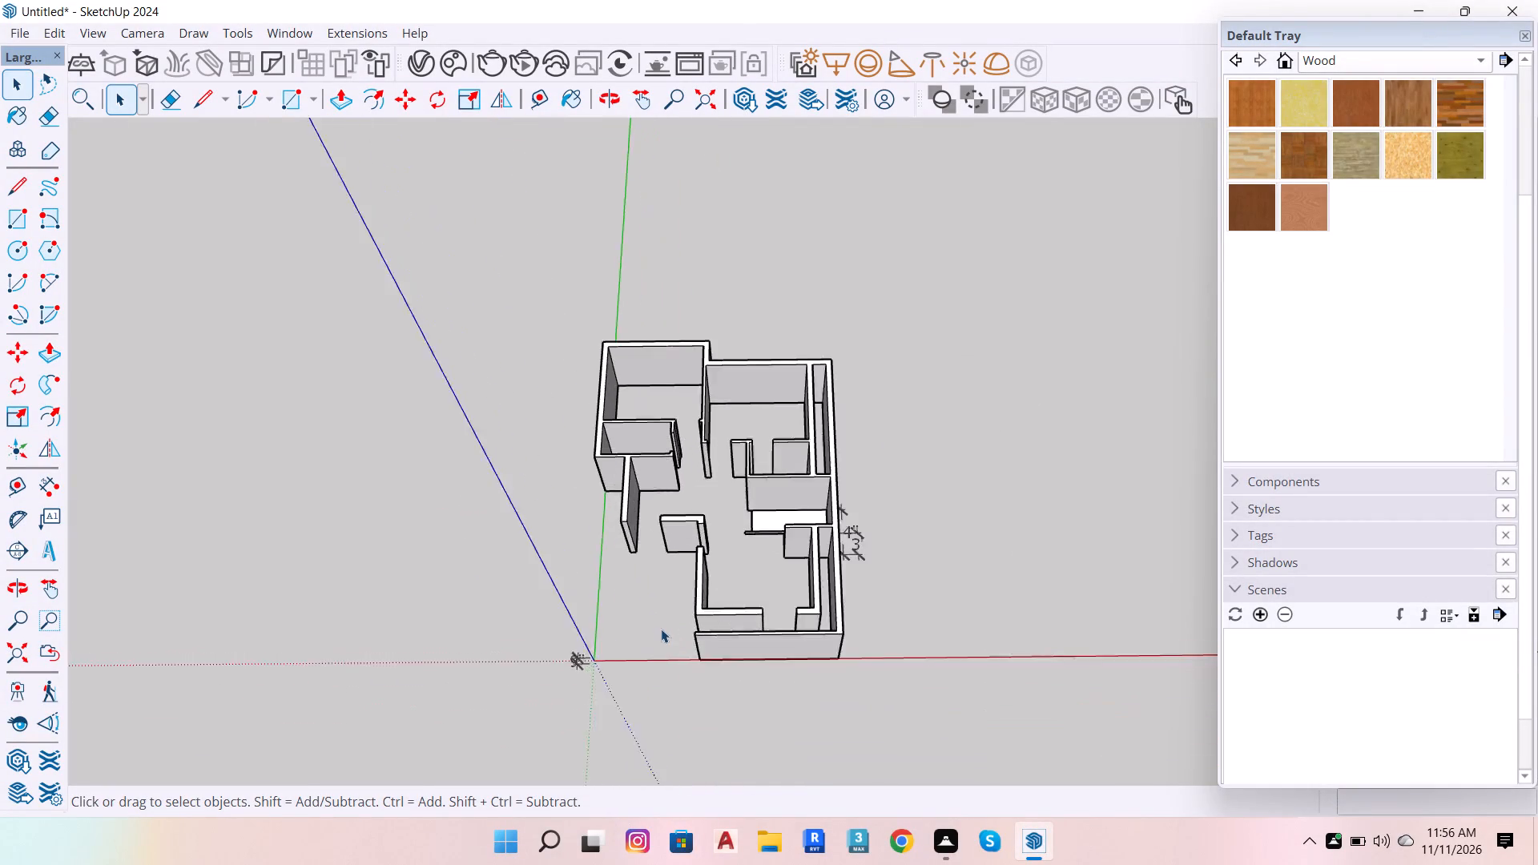
{"action": "scroll", "coordinate": [661, 629], "scroll_direction": "up", "scroll_amount": 2}
{"action": "scroll", "coordinate": [774, 511], "scroll_direction": "up", "scroll_amount": 6}
{"action": "key", "text": "space"}
{"action": "scroll", "coordinate": [571, 533], "scroll_direction": "down", "scroll_amount": 6}
{"action": "scroll", "coordinate": [723, 522], "scroll_direction": "up", "scroll_amount": 4}
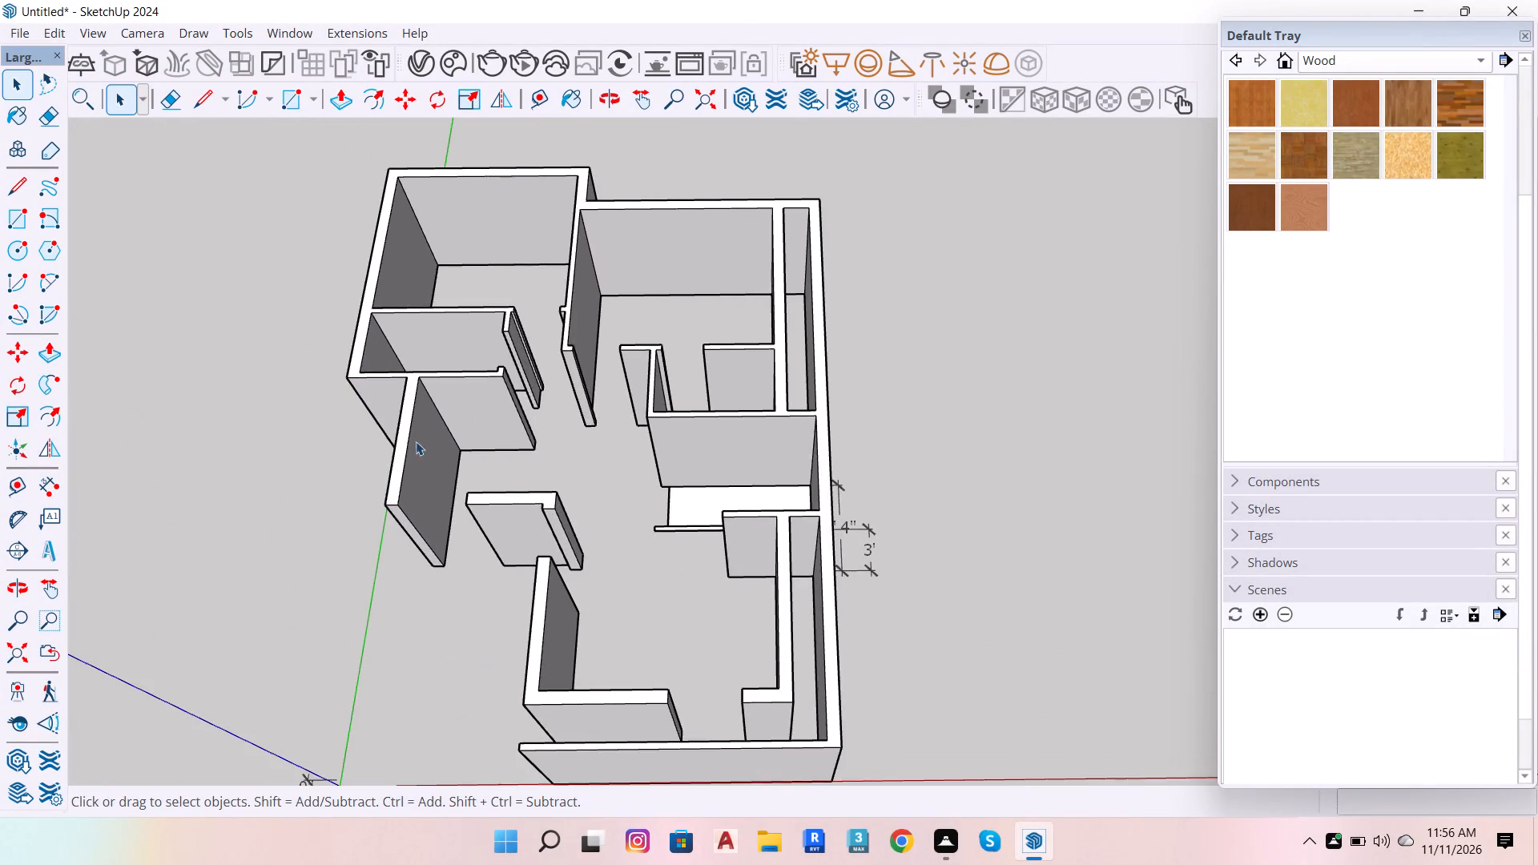
{"action": "scroll", "coordinate": [393, 509], "scroll_direction": "up", "scroll_amount": 5}
{"action": "scroll", "coordinate": [457, 484], "scroll_direction": "up", "scroll_amount": 6}
{"action": "left_click_drag", "start_coordinate": [554, 440], "coordinate": [572, 533]}
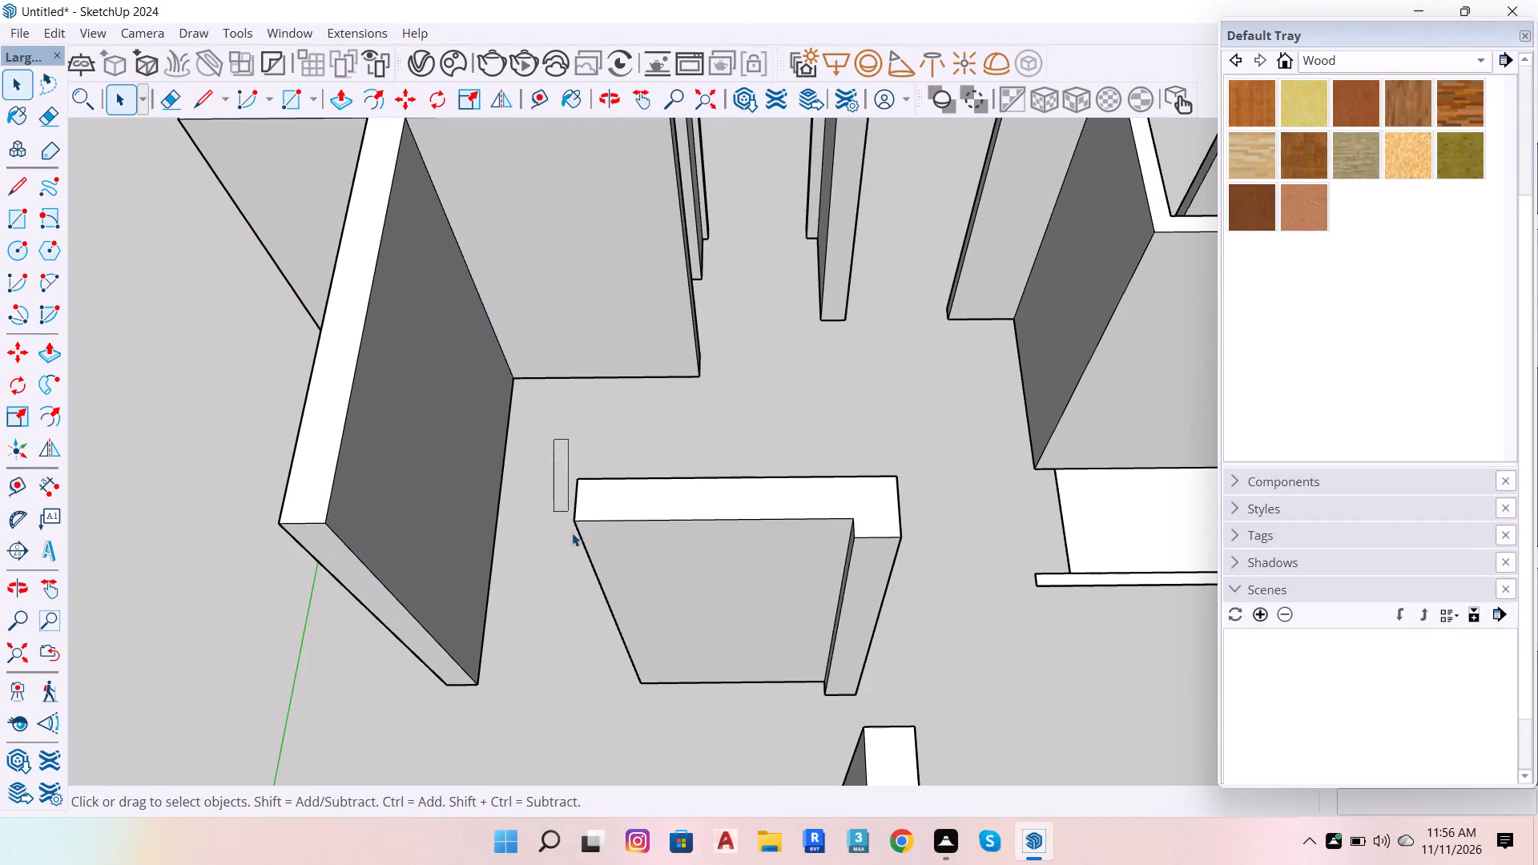
{"action": "left_click_drag", "start_coordinate": [572, 533], "coordinate": [595, 568]}
{"action": "scroll", "coordinate": [521, 578], "scroll_direction": "down", "scroll_amount": 6}
{"action": "scroll", "coordinate": [554, 562], "scroll_direction": "up", "scroll_amount": 6}
{"action": "double_click", "coordinate": [551, 564]}
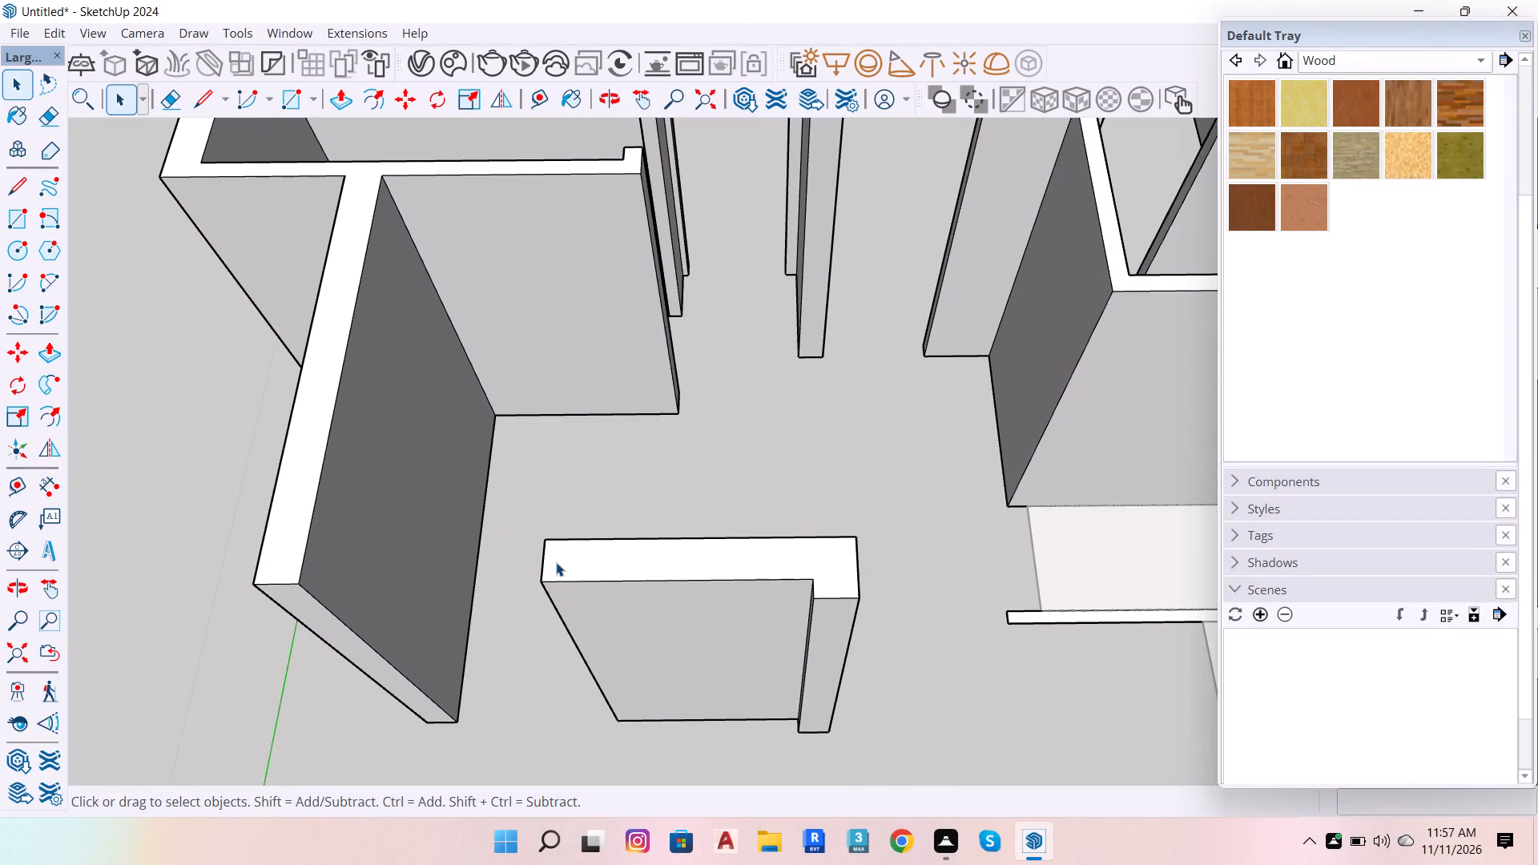
{"action": "left_click_drag", "start_coordinate": [499, 497], "coordinate": [603, 602]}
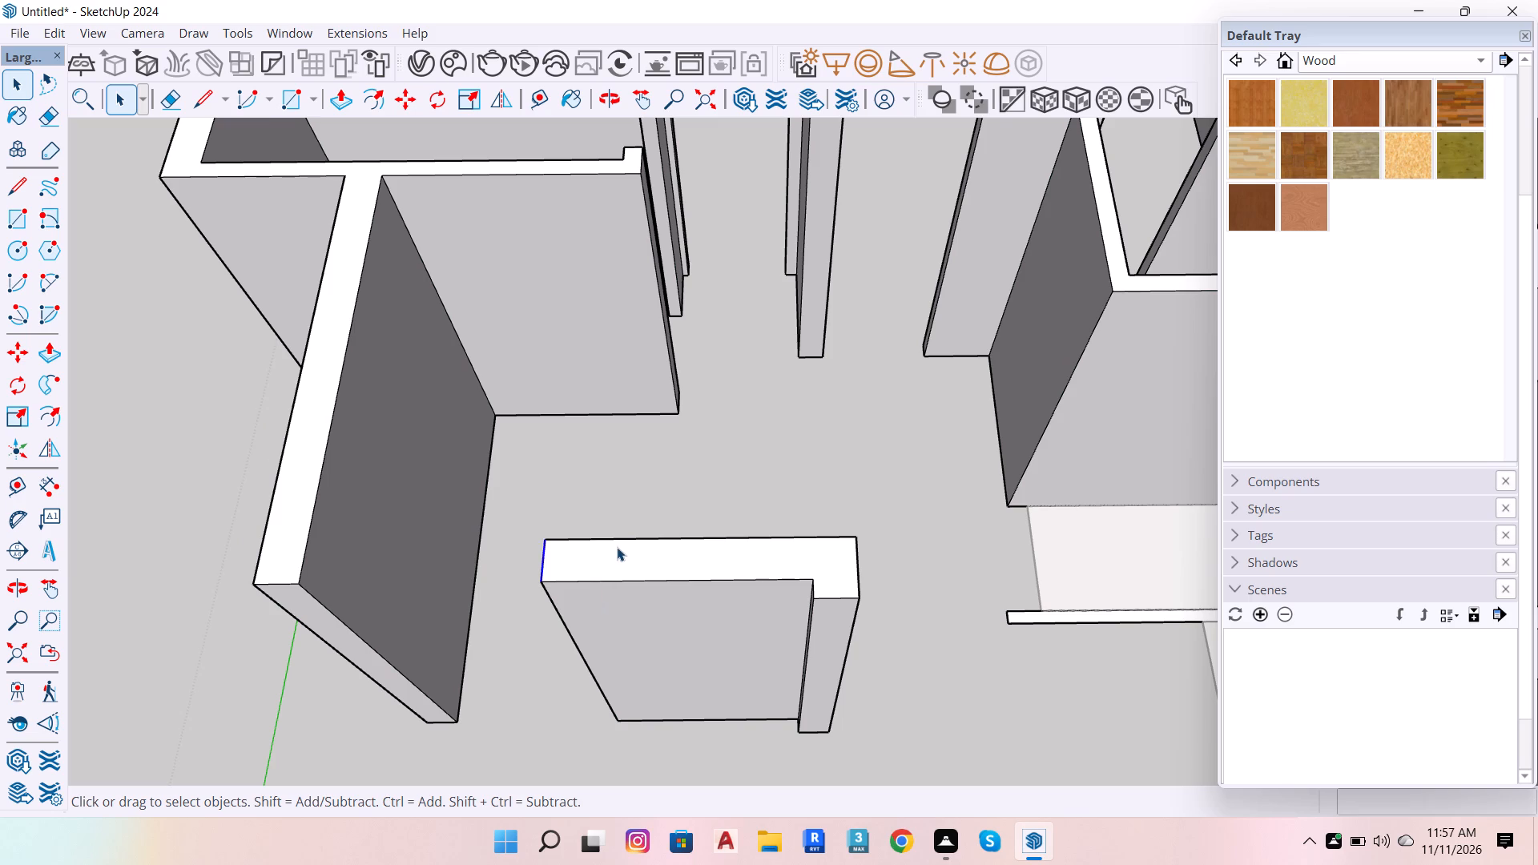
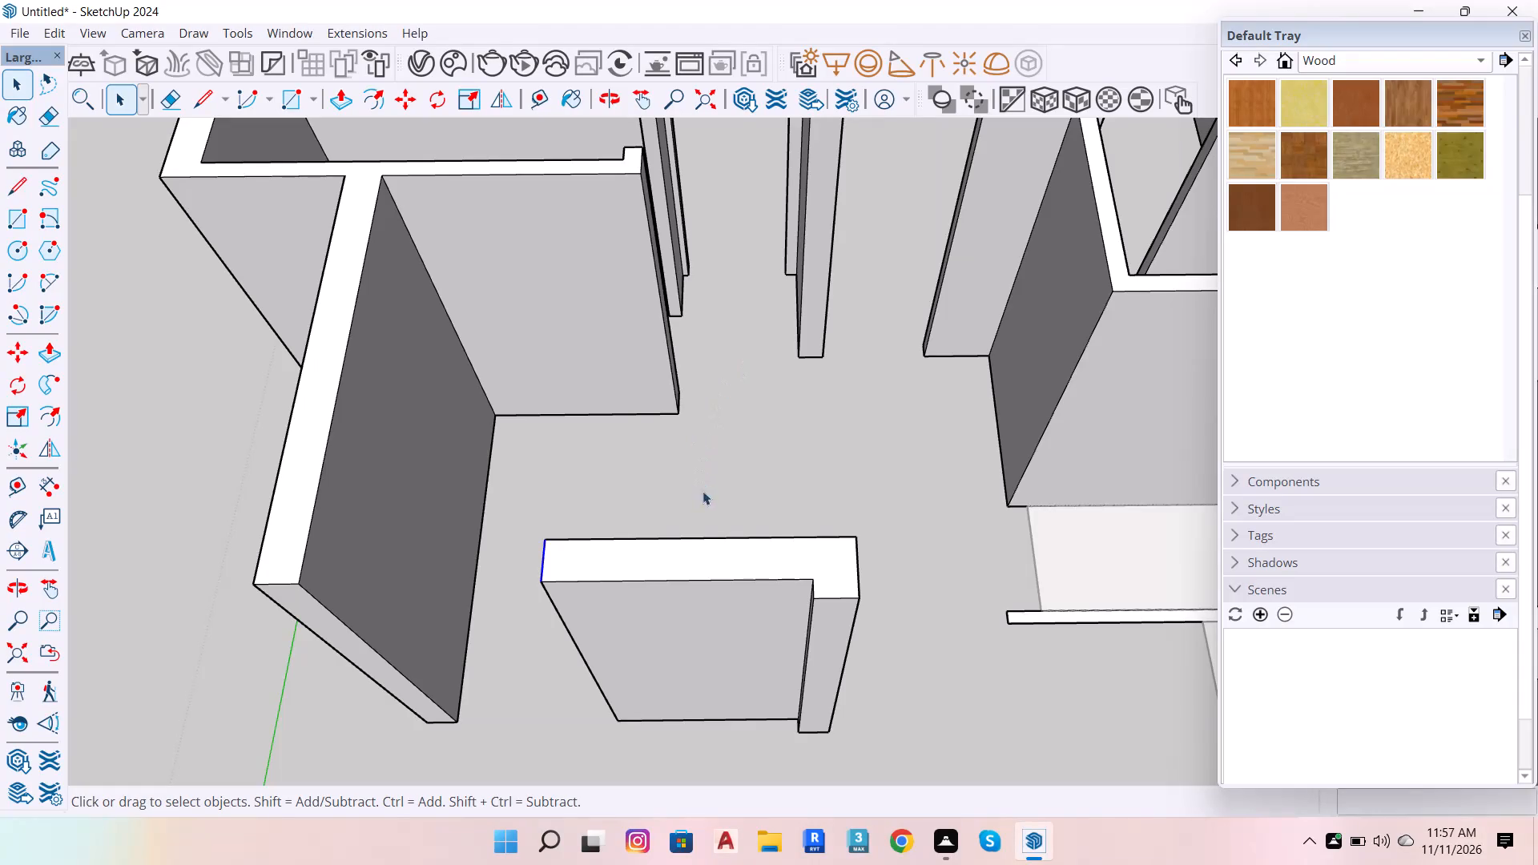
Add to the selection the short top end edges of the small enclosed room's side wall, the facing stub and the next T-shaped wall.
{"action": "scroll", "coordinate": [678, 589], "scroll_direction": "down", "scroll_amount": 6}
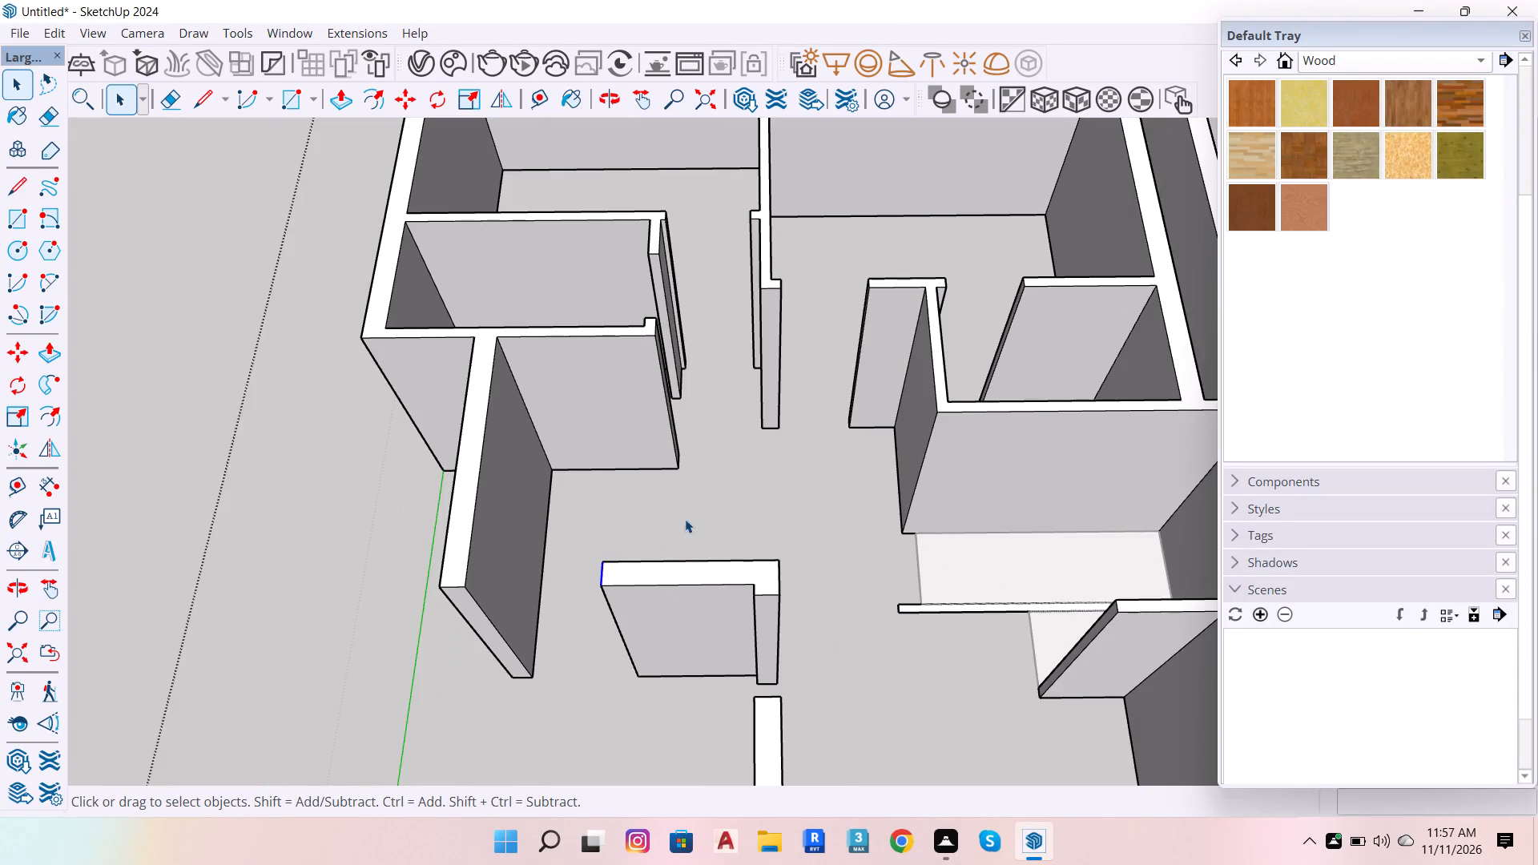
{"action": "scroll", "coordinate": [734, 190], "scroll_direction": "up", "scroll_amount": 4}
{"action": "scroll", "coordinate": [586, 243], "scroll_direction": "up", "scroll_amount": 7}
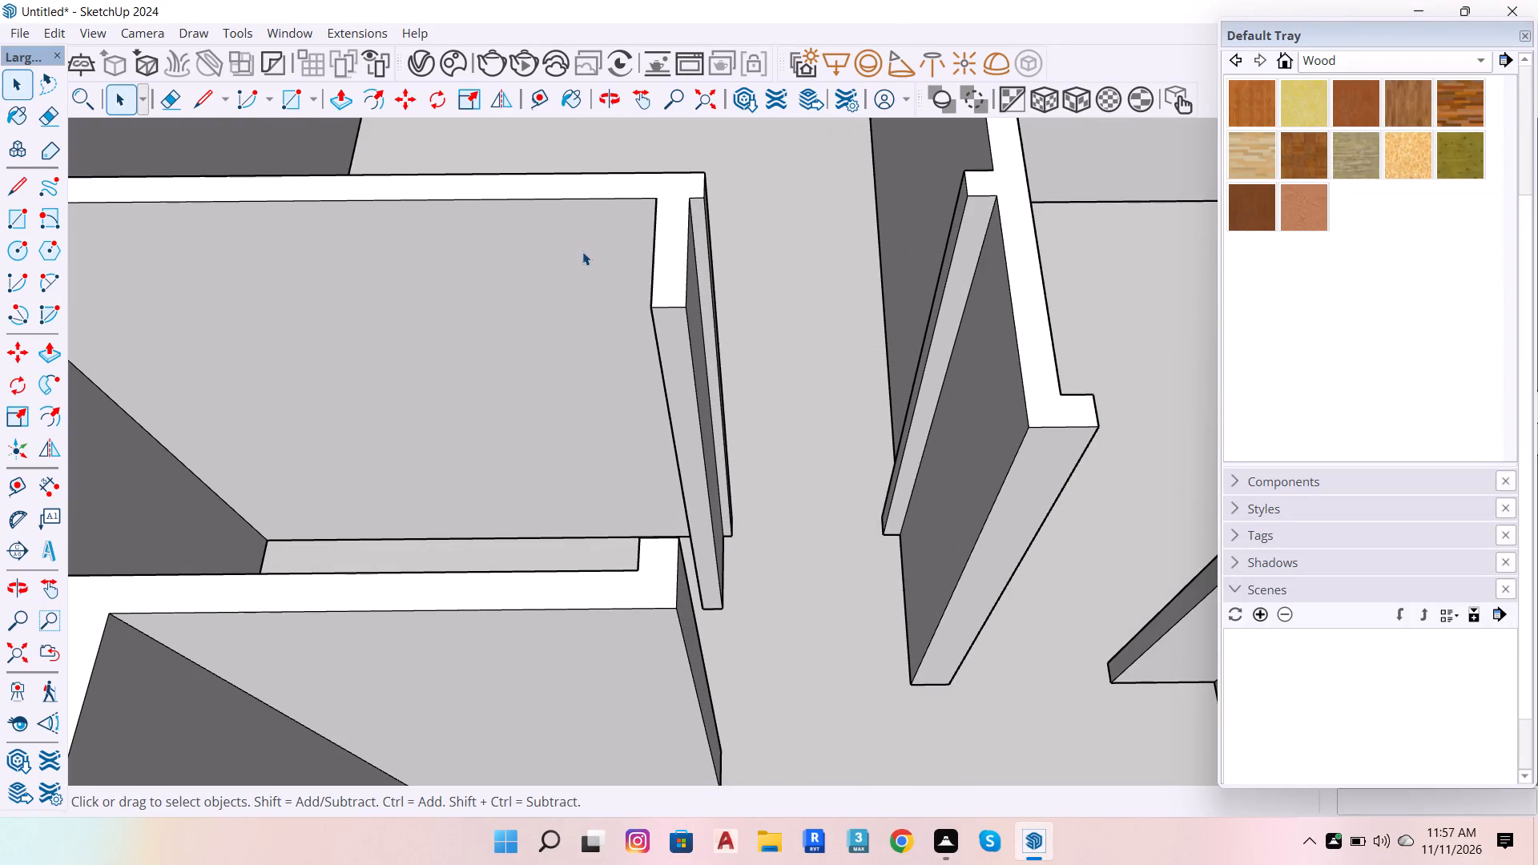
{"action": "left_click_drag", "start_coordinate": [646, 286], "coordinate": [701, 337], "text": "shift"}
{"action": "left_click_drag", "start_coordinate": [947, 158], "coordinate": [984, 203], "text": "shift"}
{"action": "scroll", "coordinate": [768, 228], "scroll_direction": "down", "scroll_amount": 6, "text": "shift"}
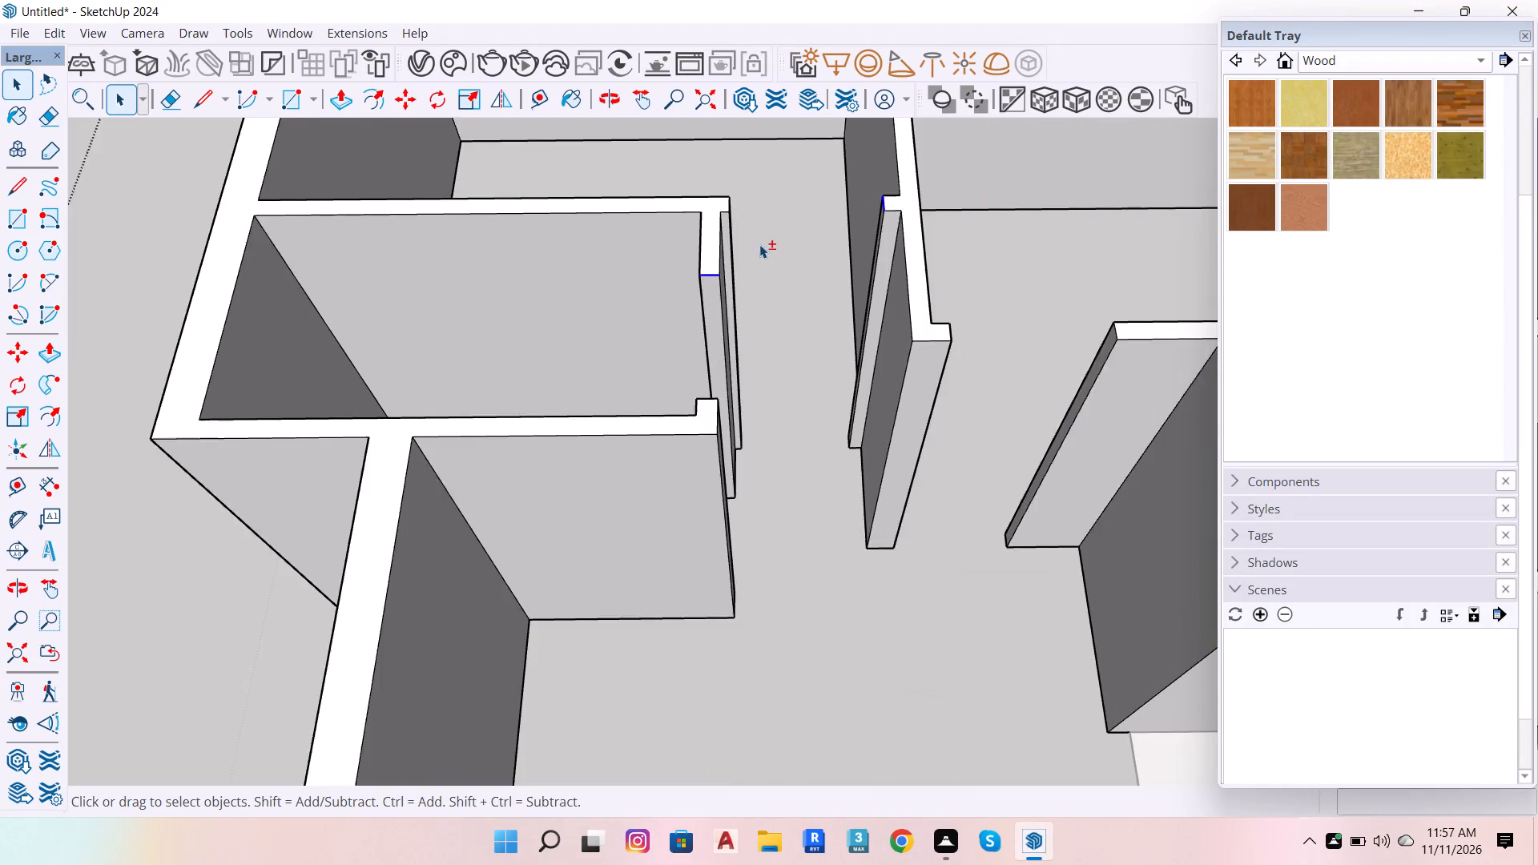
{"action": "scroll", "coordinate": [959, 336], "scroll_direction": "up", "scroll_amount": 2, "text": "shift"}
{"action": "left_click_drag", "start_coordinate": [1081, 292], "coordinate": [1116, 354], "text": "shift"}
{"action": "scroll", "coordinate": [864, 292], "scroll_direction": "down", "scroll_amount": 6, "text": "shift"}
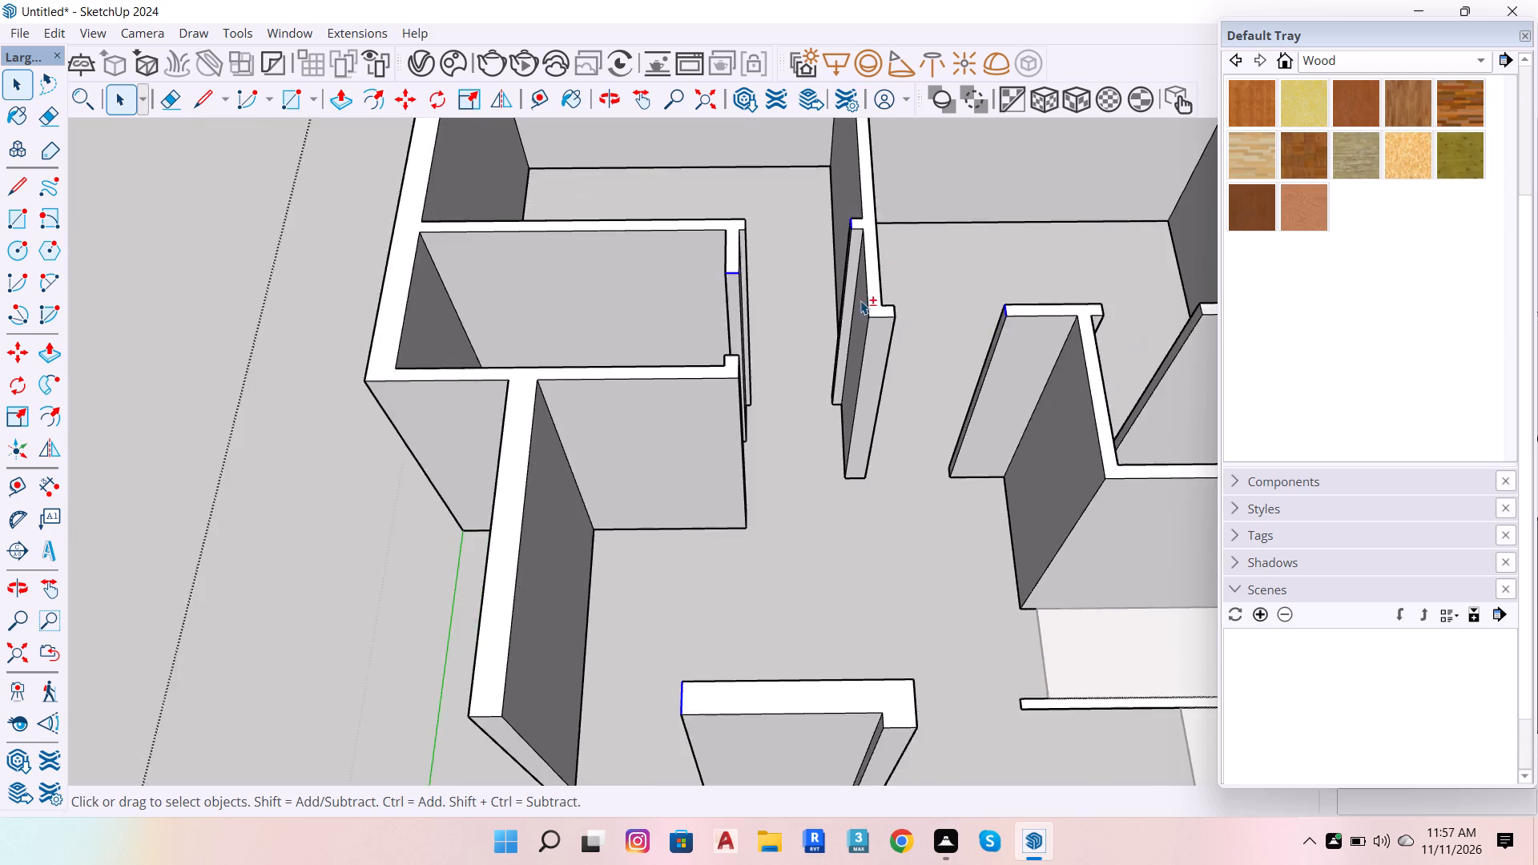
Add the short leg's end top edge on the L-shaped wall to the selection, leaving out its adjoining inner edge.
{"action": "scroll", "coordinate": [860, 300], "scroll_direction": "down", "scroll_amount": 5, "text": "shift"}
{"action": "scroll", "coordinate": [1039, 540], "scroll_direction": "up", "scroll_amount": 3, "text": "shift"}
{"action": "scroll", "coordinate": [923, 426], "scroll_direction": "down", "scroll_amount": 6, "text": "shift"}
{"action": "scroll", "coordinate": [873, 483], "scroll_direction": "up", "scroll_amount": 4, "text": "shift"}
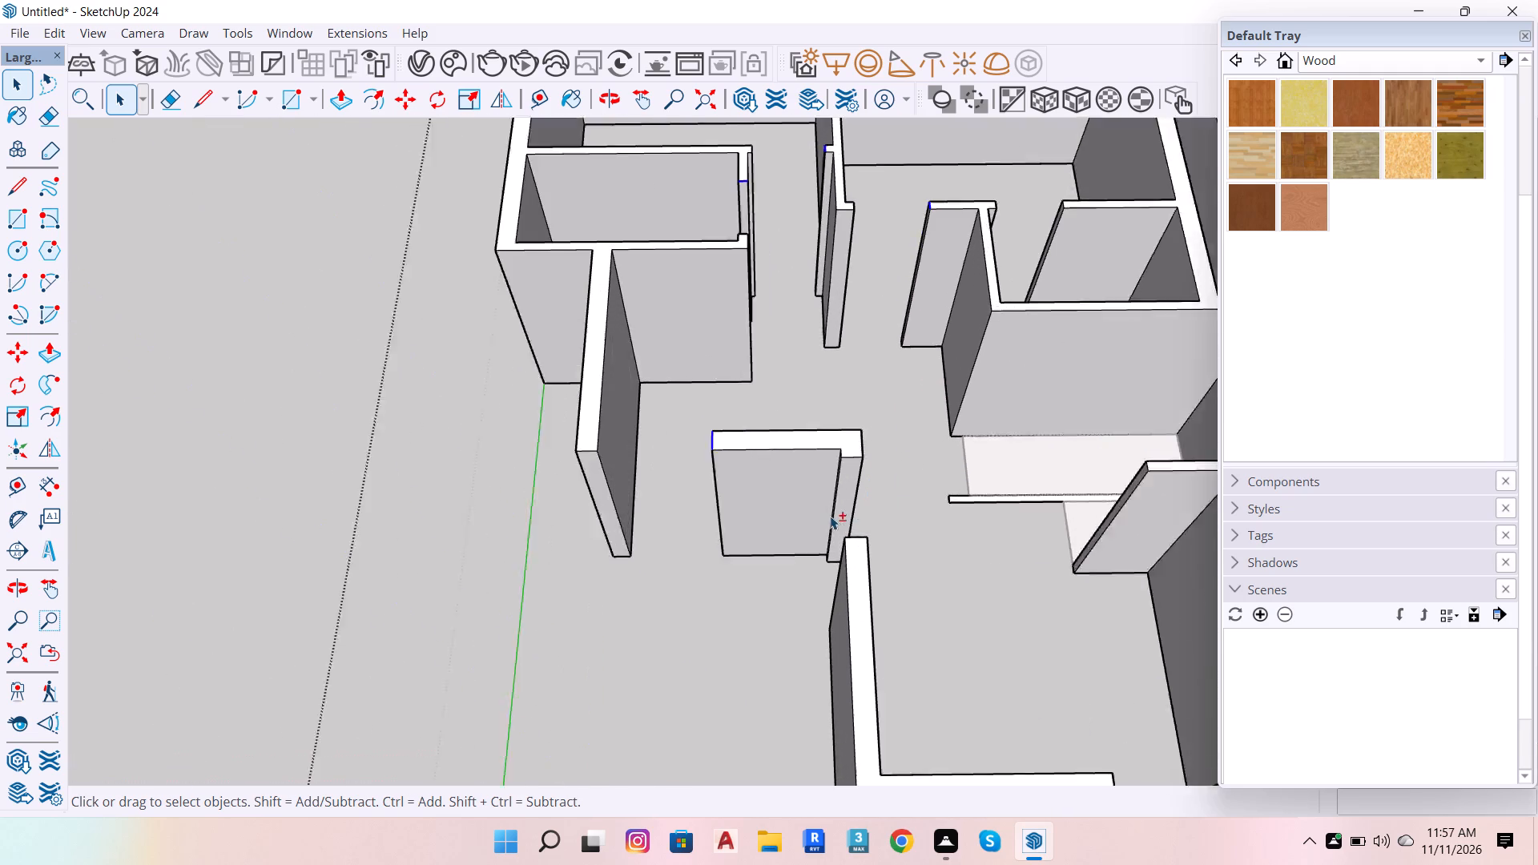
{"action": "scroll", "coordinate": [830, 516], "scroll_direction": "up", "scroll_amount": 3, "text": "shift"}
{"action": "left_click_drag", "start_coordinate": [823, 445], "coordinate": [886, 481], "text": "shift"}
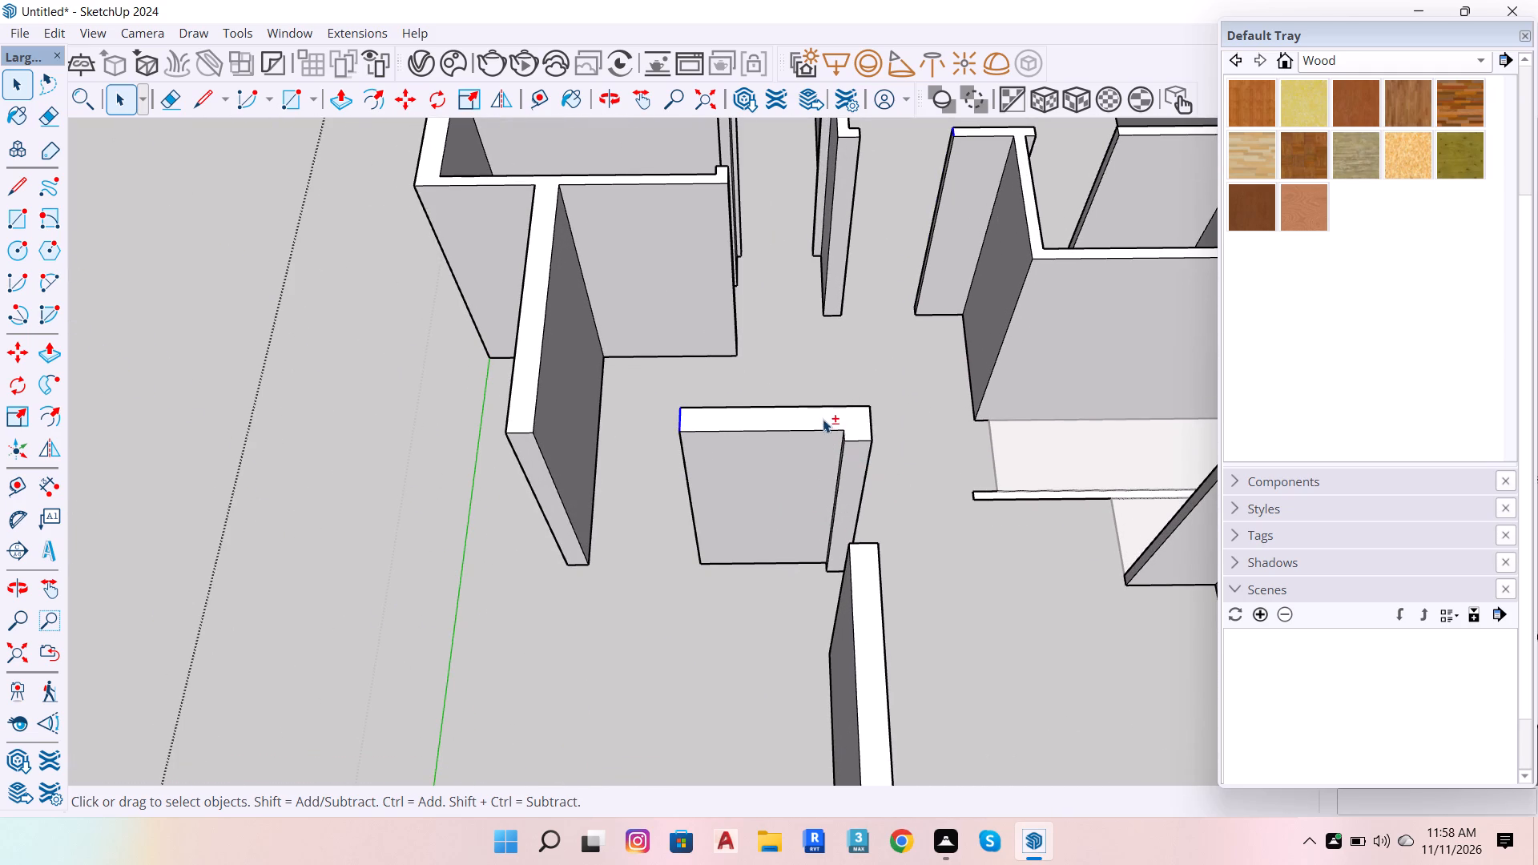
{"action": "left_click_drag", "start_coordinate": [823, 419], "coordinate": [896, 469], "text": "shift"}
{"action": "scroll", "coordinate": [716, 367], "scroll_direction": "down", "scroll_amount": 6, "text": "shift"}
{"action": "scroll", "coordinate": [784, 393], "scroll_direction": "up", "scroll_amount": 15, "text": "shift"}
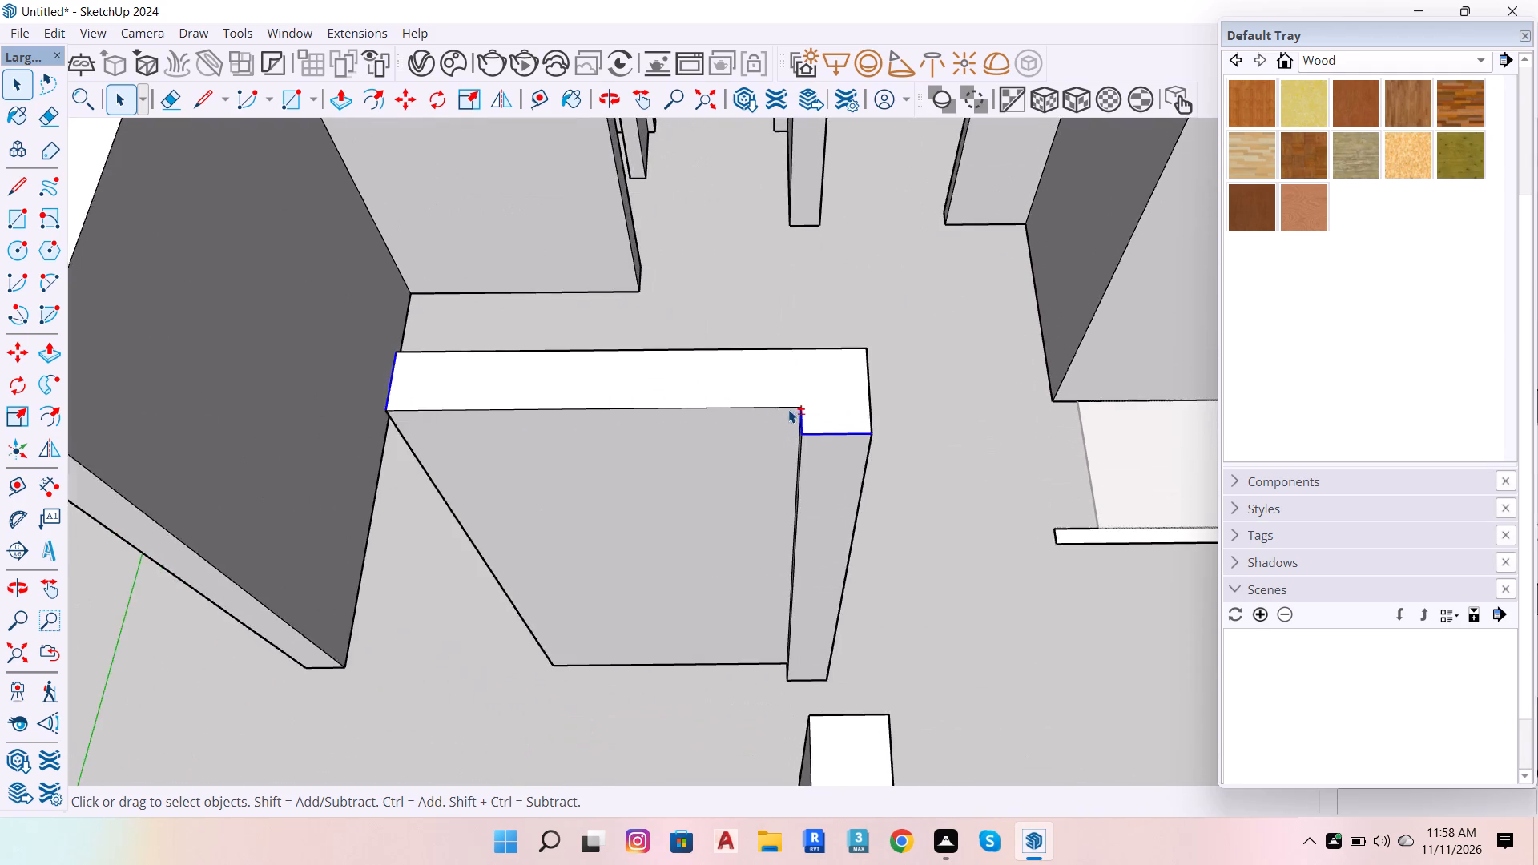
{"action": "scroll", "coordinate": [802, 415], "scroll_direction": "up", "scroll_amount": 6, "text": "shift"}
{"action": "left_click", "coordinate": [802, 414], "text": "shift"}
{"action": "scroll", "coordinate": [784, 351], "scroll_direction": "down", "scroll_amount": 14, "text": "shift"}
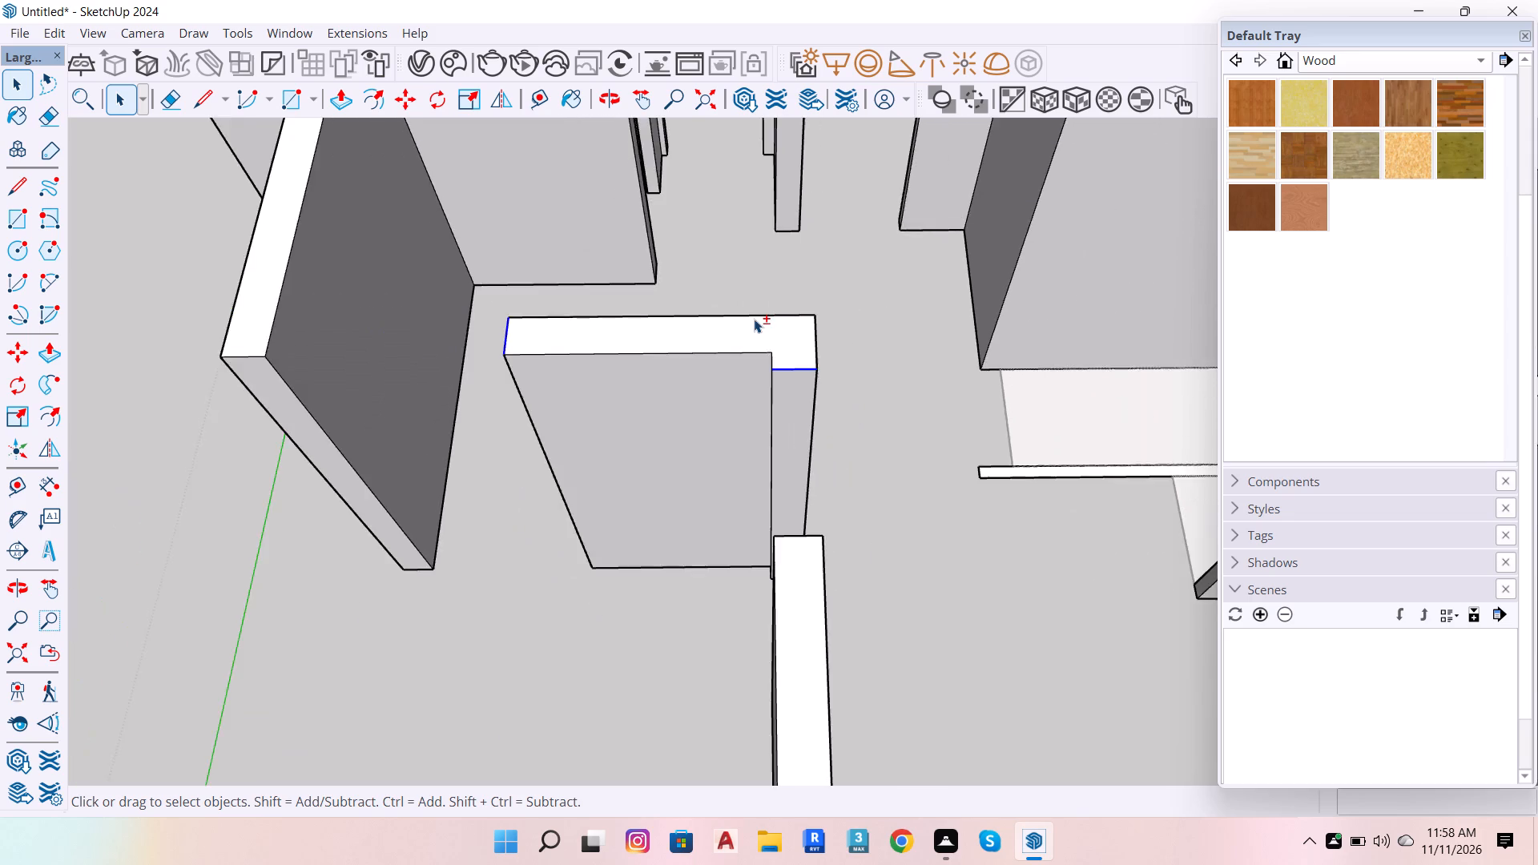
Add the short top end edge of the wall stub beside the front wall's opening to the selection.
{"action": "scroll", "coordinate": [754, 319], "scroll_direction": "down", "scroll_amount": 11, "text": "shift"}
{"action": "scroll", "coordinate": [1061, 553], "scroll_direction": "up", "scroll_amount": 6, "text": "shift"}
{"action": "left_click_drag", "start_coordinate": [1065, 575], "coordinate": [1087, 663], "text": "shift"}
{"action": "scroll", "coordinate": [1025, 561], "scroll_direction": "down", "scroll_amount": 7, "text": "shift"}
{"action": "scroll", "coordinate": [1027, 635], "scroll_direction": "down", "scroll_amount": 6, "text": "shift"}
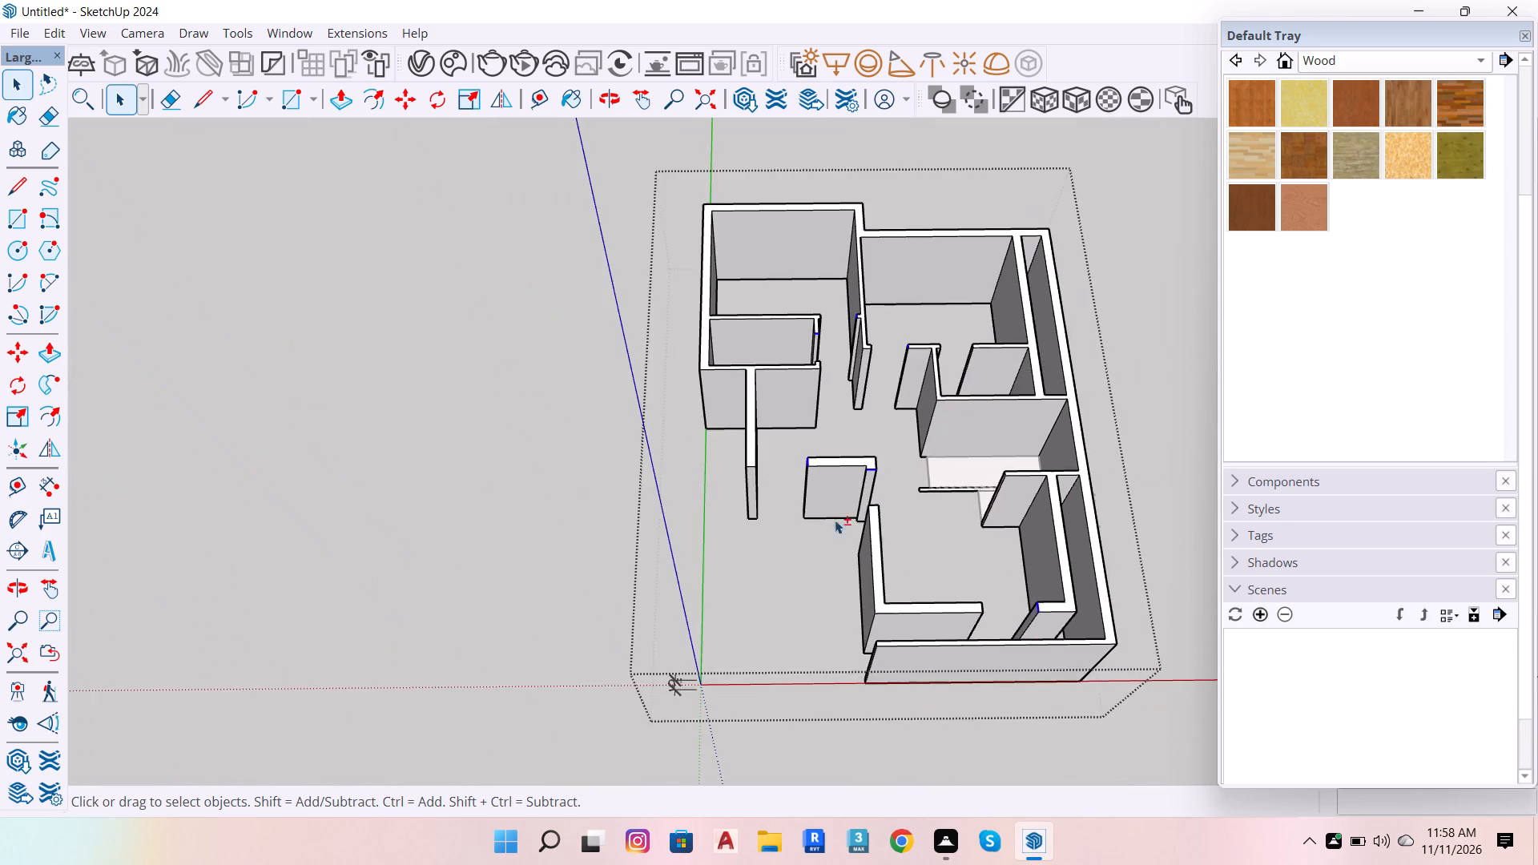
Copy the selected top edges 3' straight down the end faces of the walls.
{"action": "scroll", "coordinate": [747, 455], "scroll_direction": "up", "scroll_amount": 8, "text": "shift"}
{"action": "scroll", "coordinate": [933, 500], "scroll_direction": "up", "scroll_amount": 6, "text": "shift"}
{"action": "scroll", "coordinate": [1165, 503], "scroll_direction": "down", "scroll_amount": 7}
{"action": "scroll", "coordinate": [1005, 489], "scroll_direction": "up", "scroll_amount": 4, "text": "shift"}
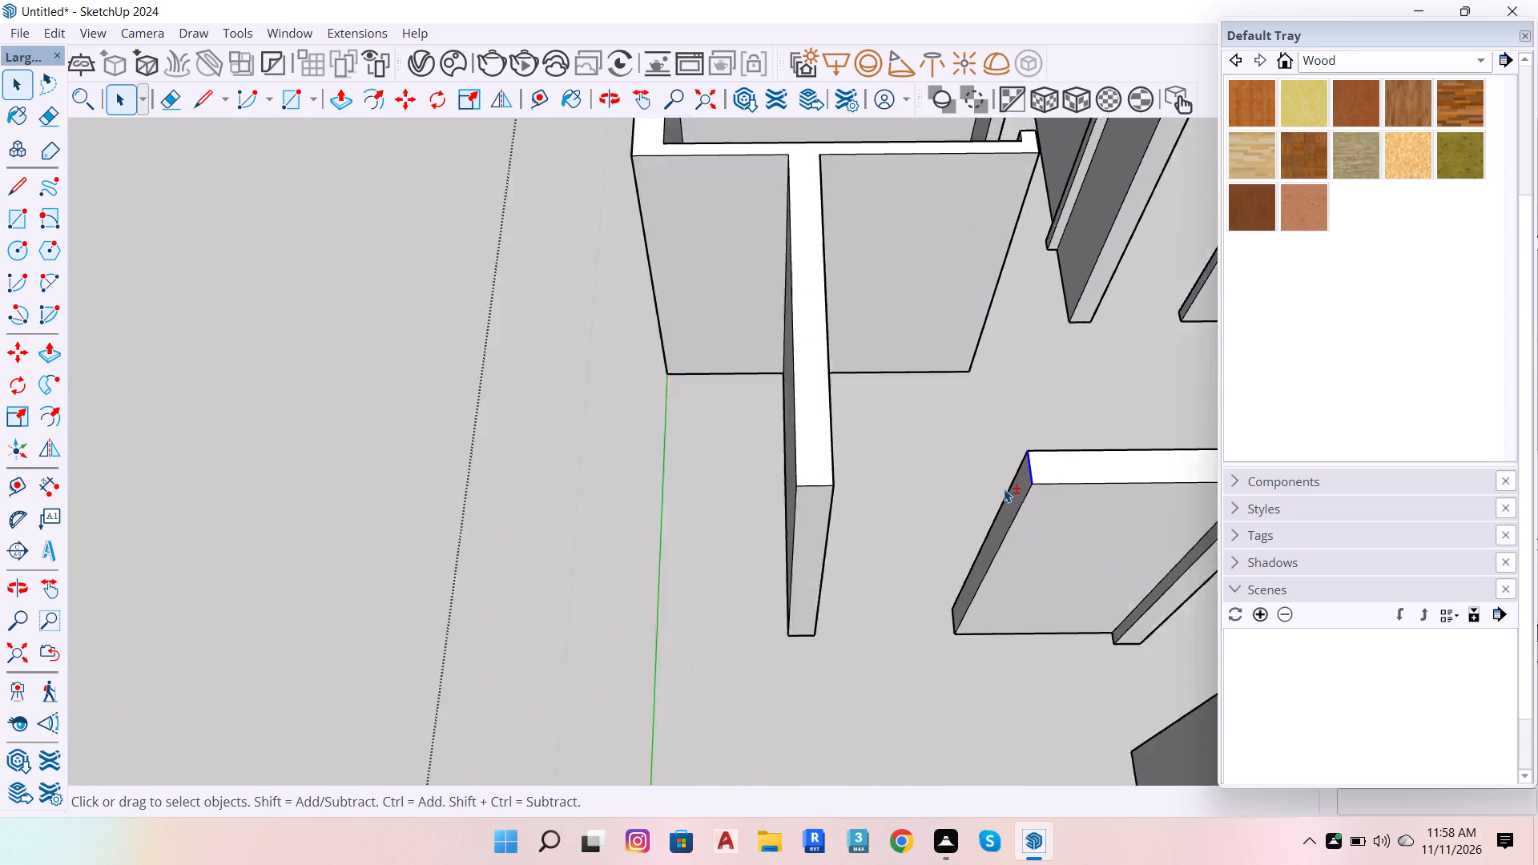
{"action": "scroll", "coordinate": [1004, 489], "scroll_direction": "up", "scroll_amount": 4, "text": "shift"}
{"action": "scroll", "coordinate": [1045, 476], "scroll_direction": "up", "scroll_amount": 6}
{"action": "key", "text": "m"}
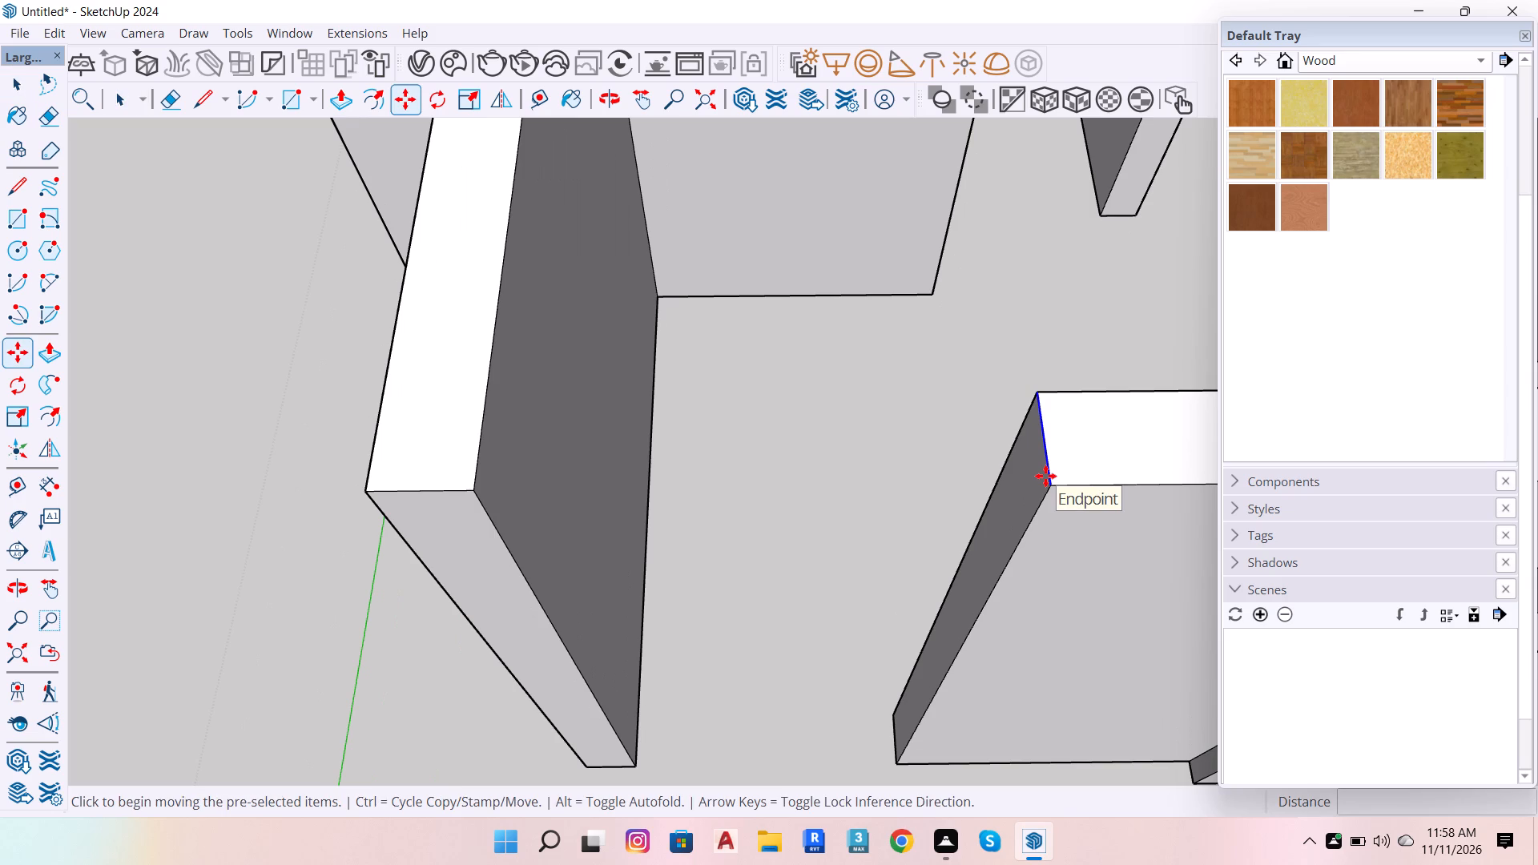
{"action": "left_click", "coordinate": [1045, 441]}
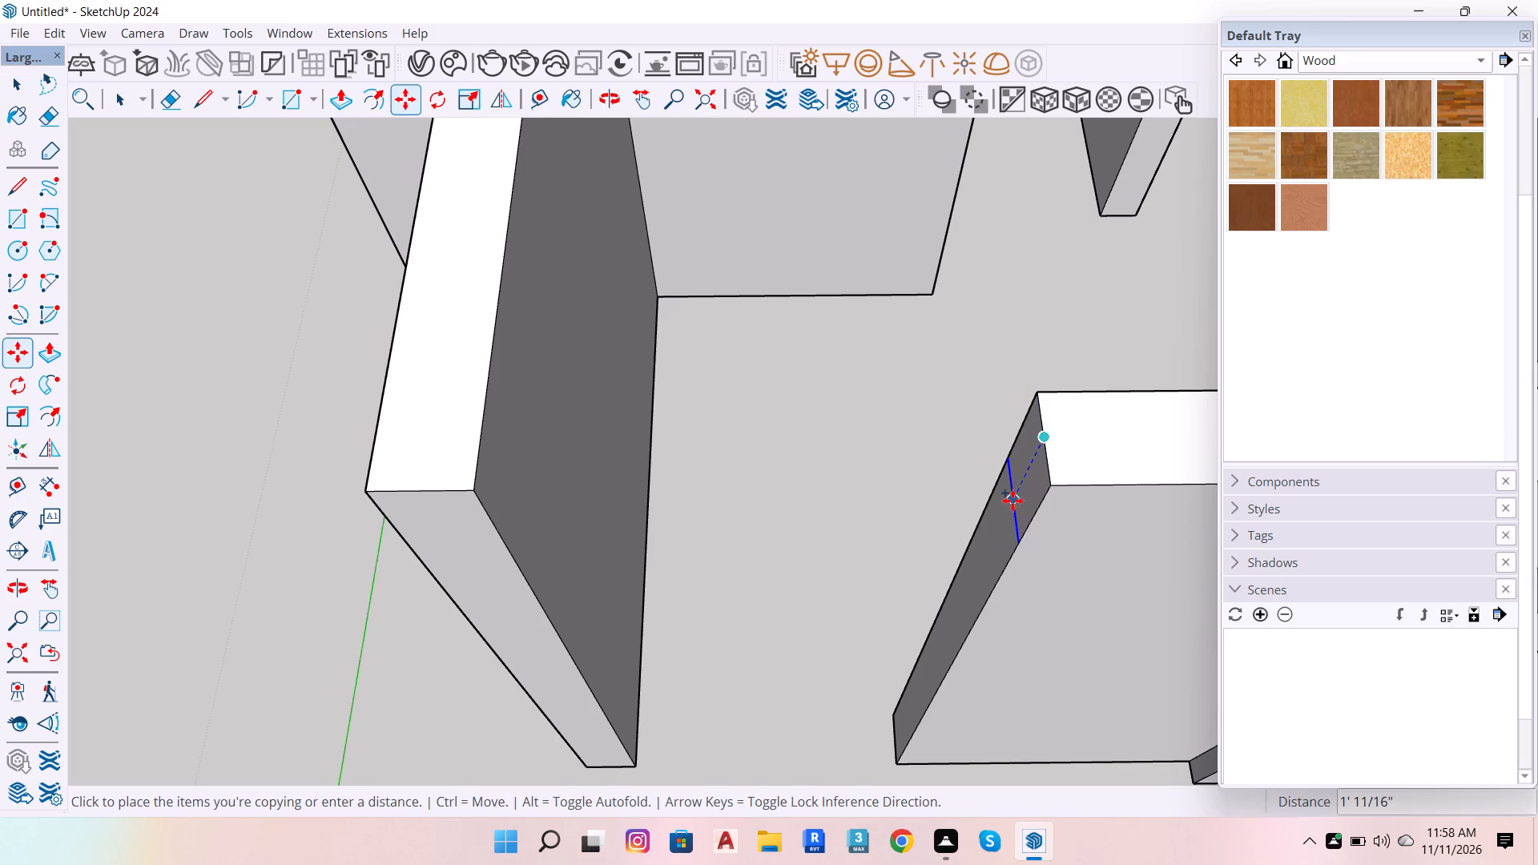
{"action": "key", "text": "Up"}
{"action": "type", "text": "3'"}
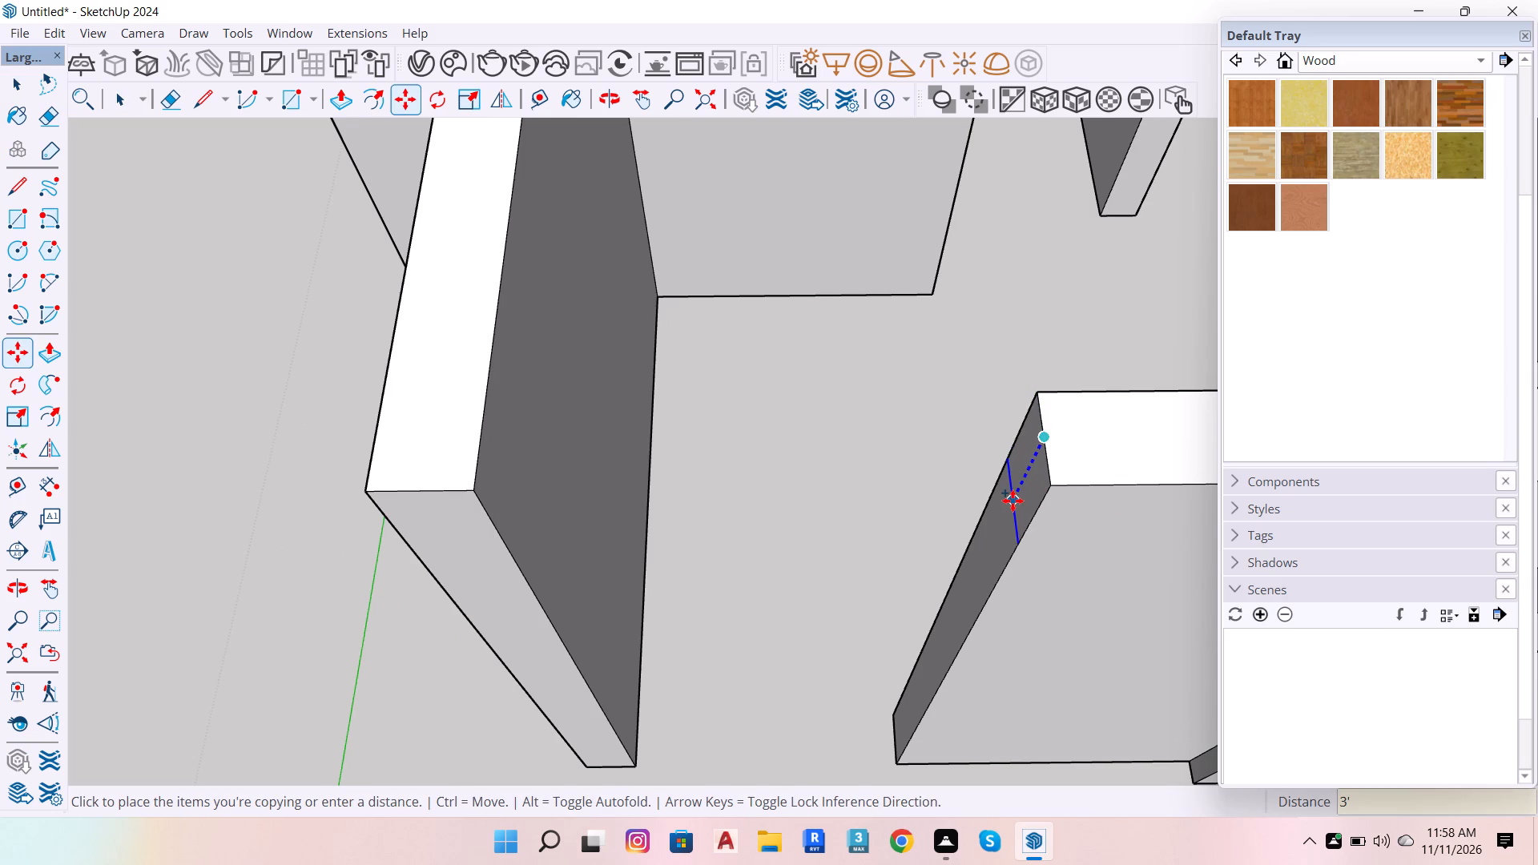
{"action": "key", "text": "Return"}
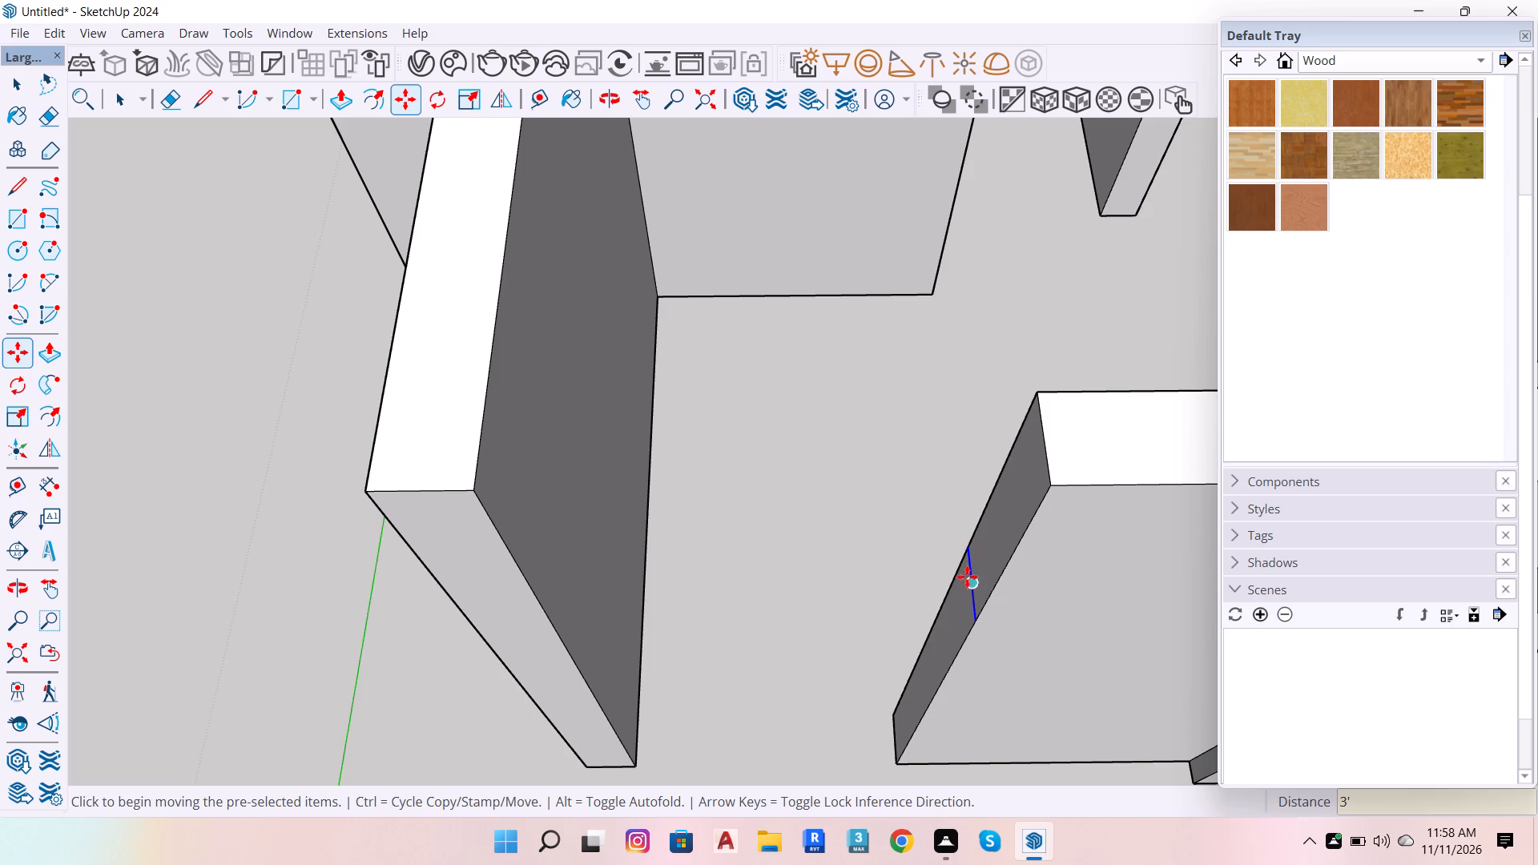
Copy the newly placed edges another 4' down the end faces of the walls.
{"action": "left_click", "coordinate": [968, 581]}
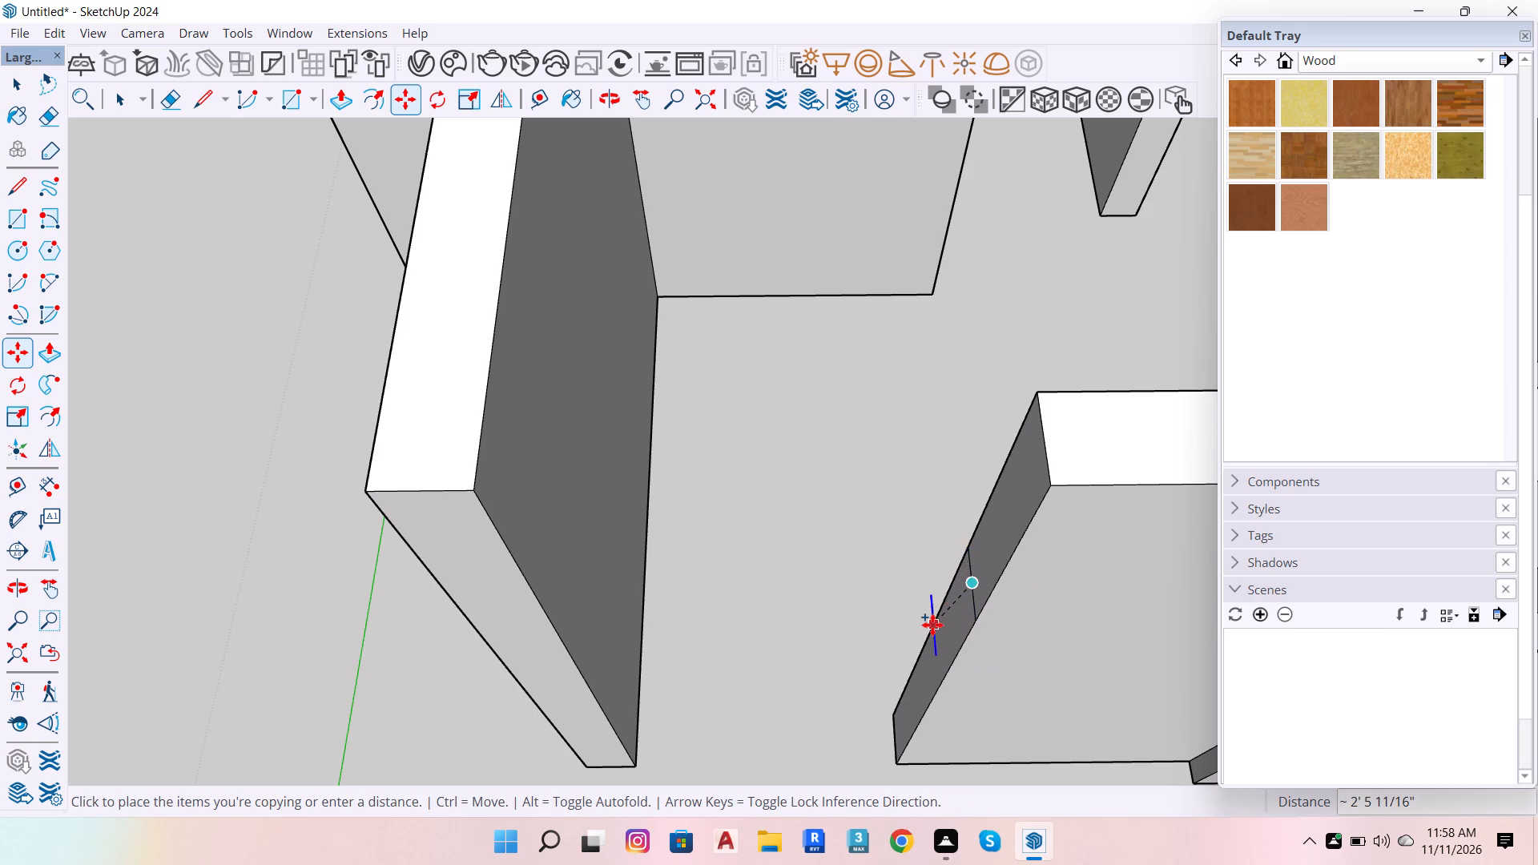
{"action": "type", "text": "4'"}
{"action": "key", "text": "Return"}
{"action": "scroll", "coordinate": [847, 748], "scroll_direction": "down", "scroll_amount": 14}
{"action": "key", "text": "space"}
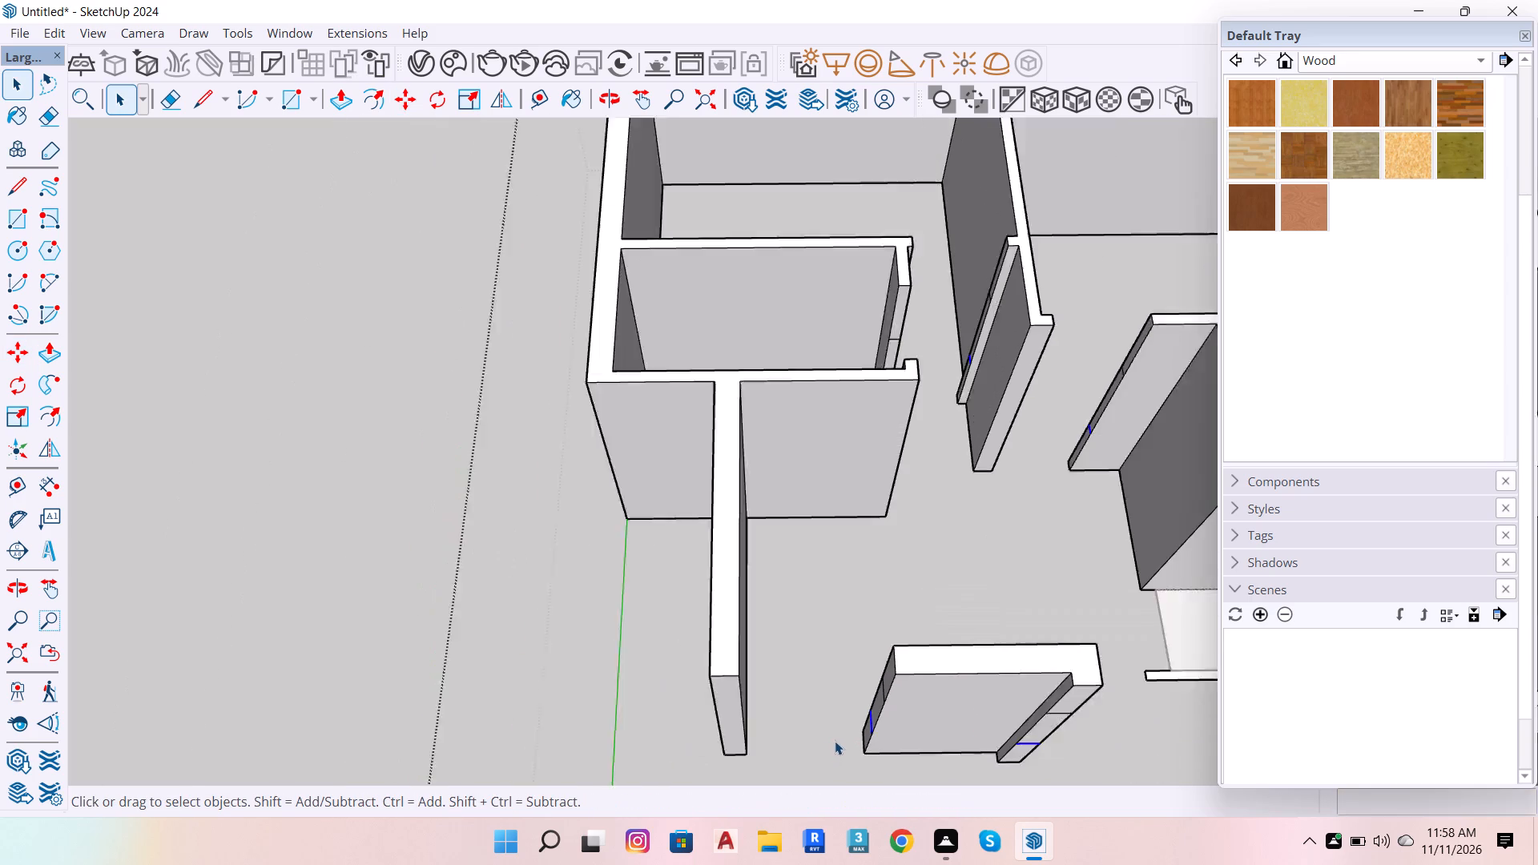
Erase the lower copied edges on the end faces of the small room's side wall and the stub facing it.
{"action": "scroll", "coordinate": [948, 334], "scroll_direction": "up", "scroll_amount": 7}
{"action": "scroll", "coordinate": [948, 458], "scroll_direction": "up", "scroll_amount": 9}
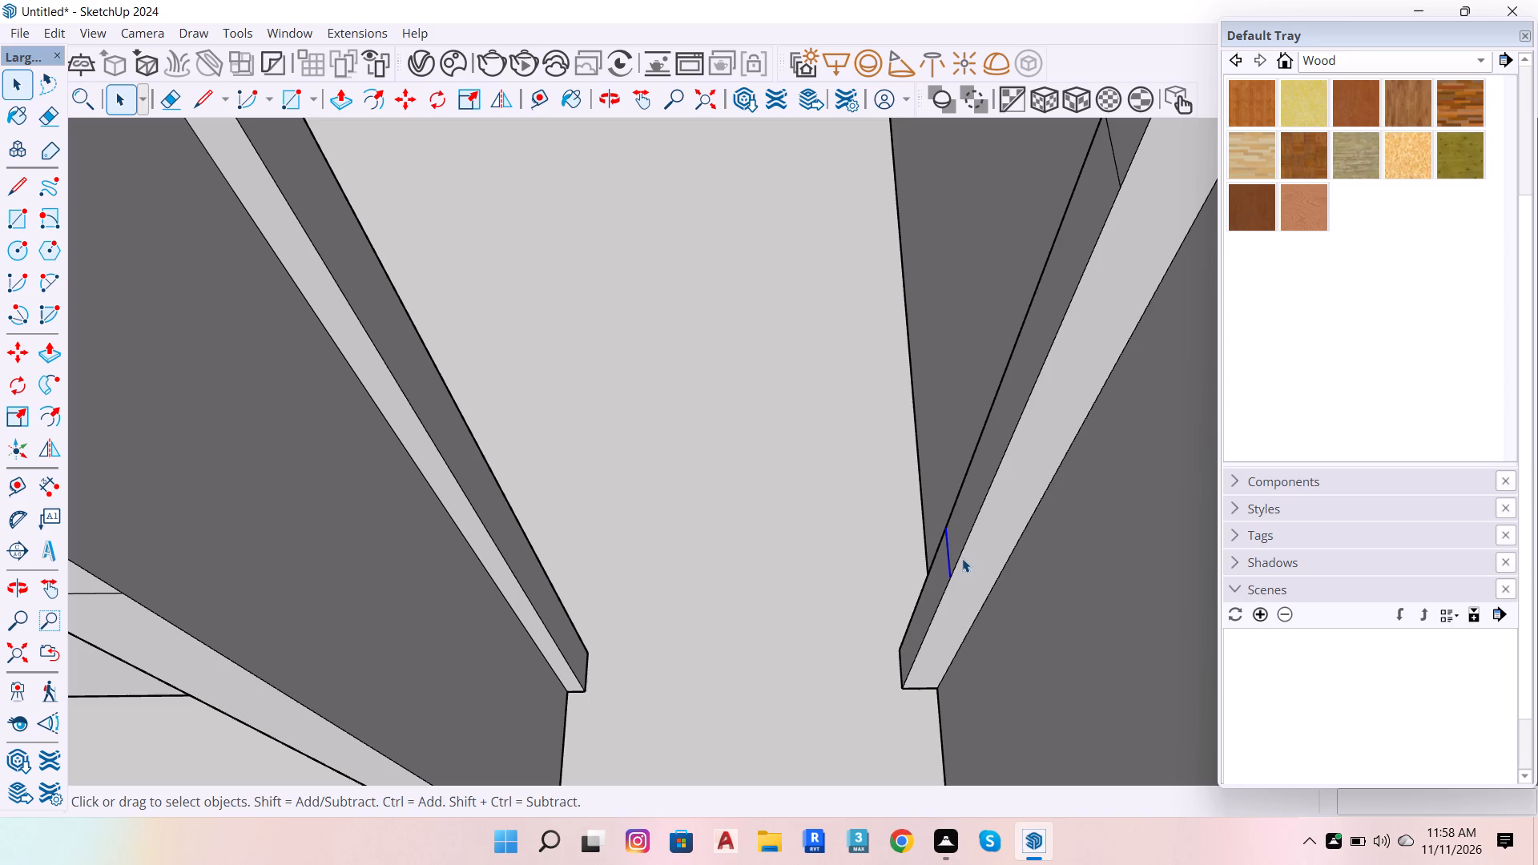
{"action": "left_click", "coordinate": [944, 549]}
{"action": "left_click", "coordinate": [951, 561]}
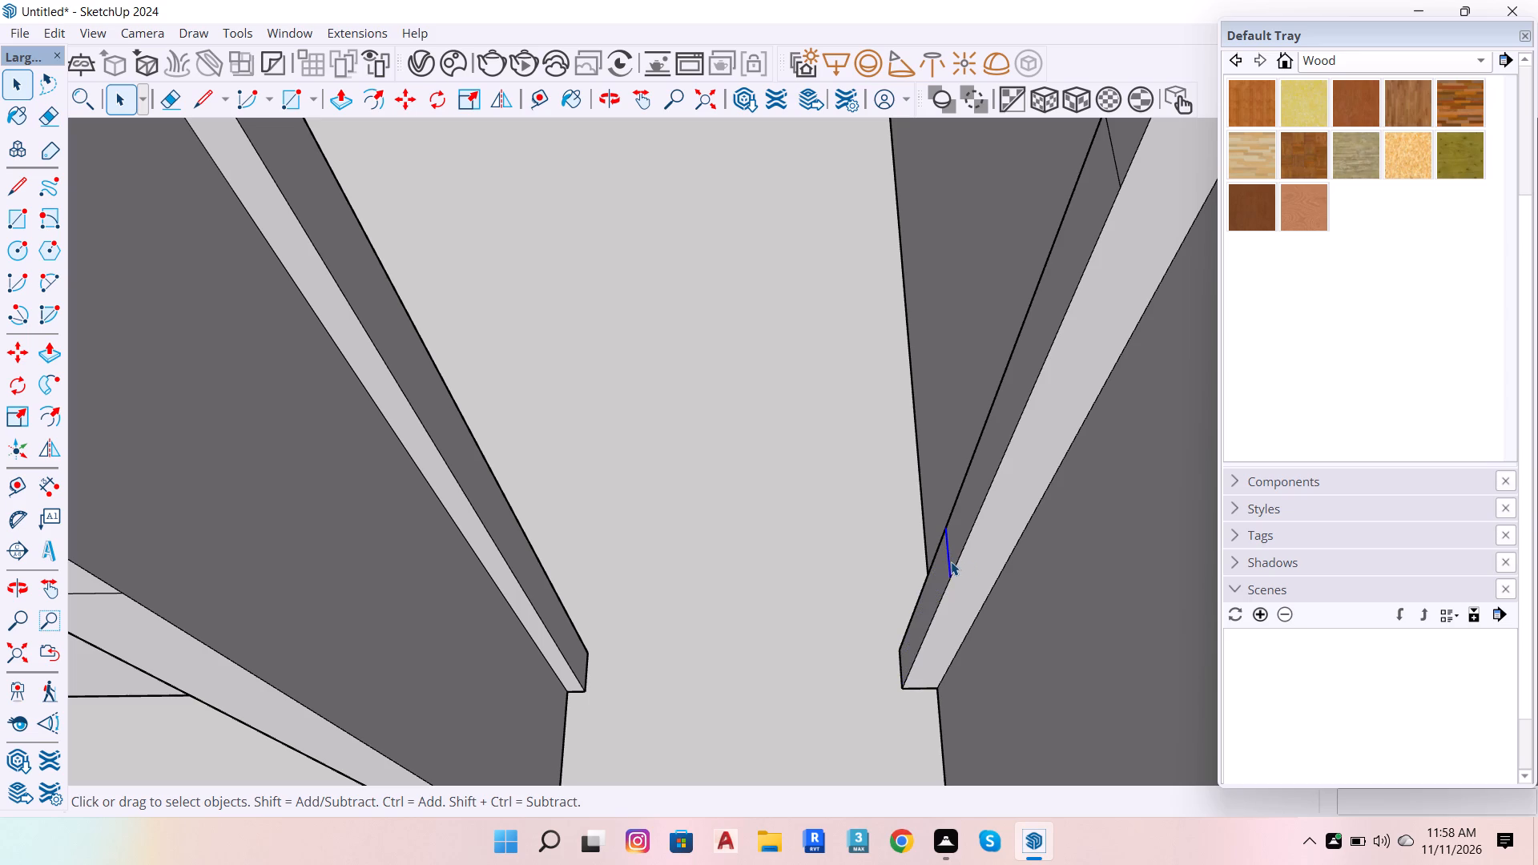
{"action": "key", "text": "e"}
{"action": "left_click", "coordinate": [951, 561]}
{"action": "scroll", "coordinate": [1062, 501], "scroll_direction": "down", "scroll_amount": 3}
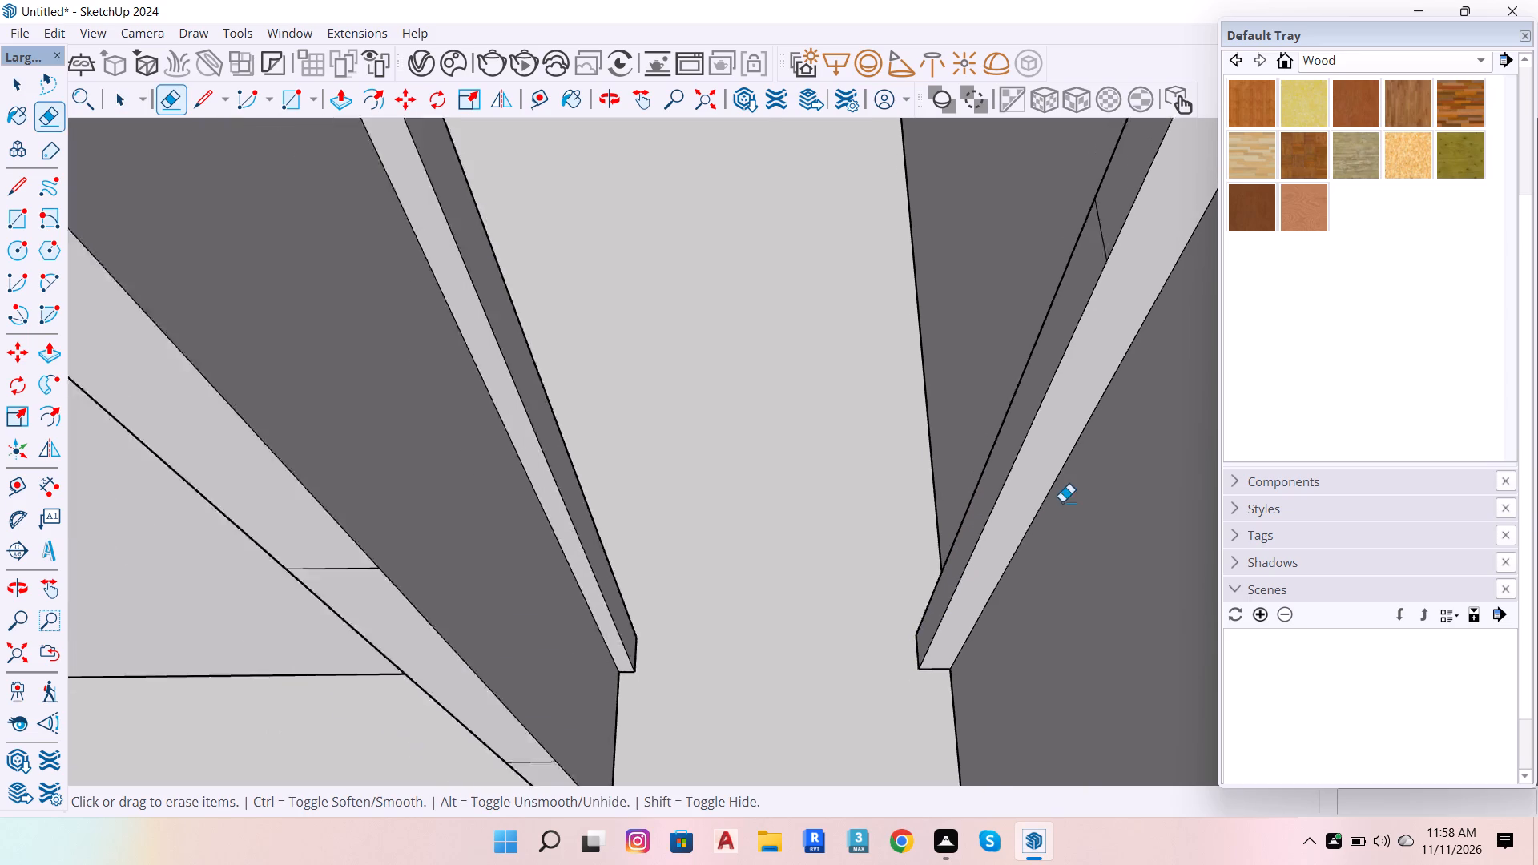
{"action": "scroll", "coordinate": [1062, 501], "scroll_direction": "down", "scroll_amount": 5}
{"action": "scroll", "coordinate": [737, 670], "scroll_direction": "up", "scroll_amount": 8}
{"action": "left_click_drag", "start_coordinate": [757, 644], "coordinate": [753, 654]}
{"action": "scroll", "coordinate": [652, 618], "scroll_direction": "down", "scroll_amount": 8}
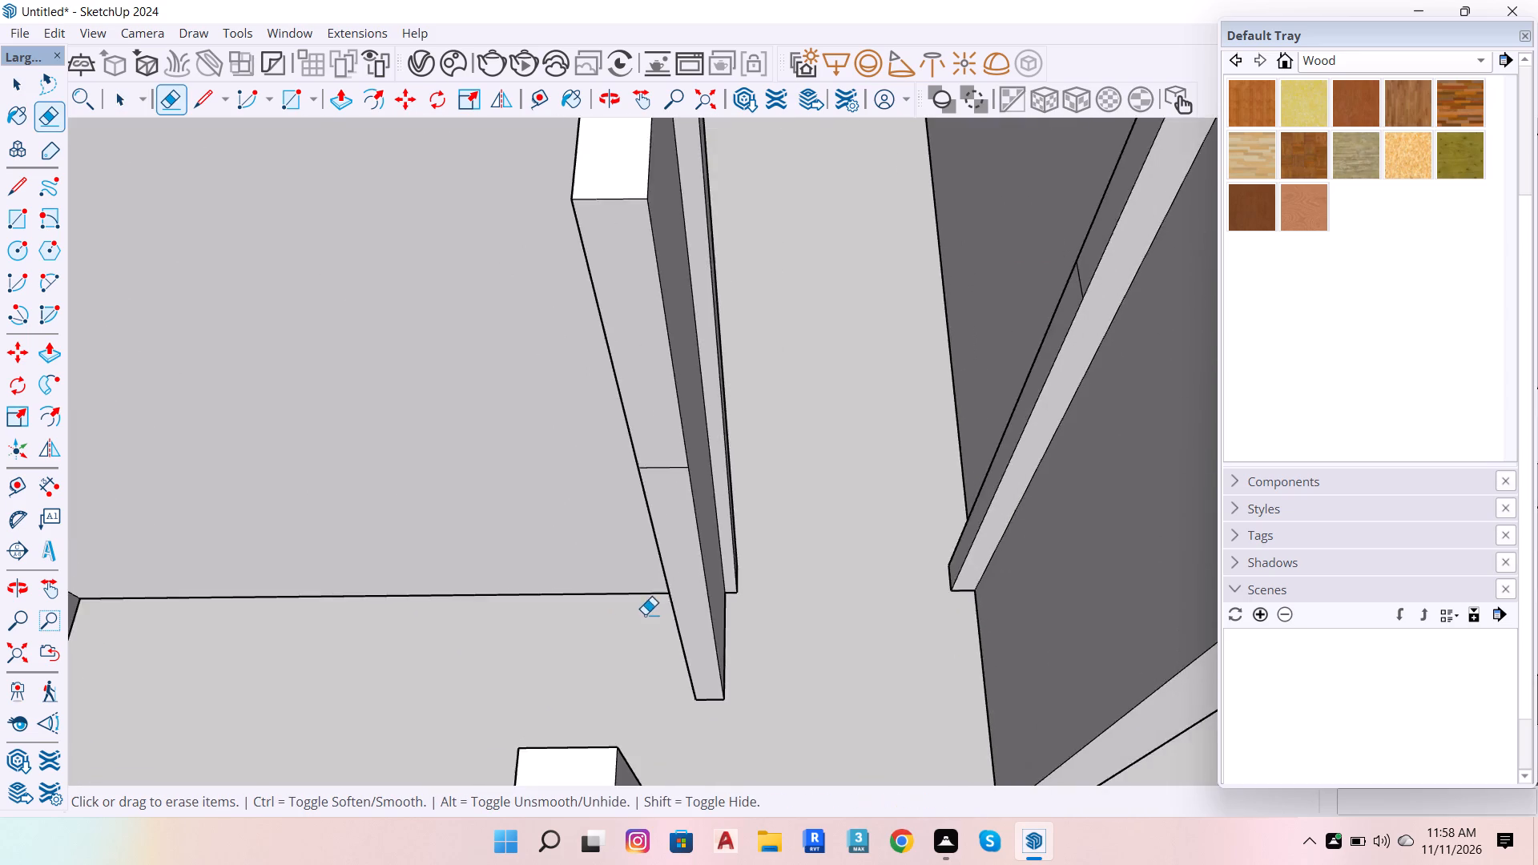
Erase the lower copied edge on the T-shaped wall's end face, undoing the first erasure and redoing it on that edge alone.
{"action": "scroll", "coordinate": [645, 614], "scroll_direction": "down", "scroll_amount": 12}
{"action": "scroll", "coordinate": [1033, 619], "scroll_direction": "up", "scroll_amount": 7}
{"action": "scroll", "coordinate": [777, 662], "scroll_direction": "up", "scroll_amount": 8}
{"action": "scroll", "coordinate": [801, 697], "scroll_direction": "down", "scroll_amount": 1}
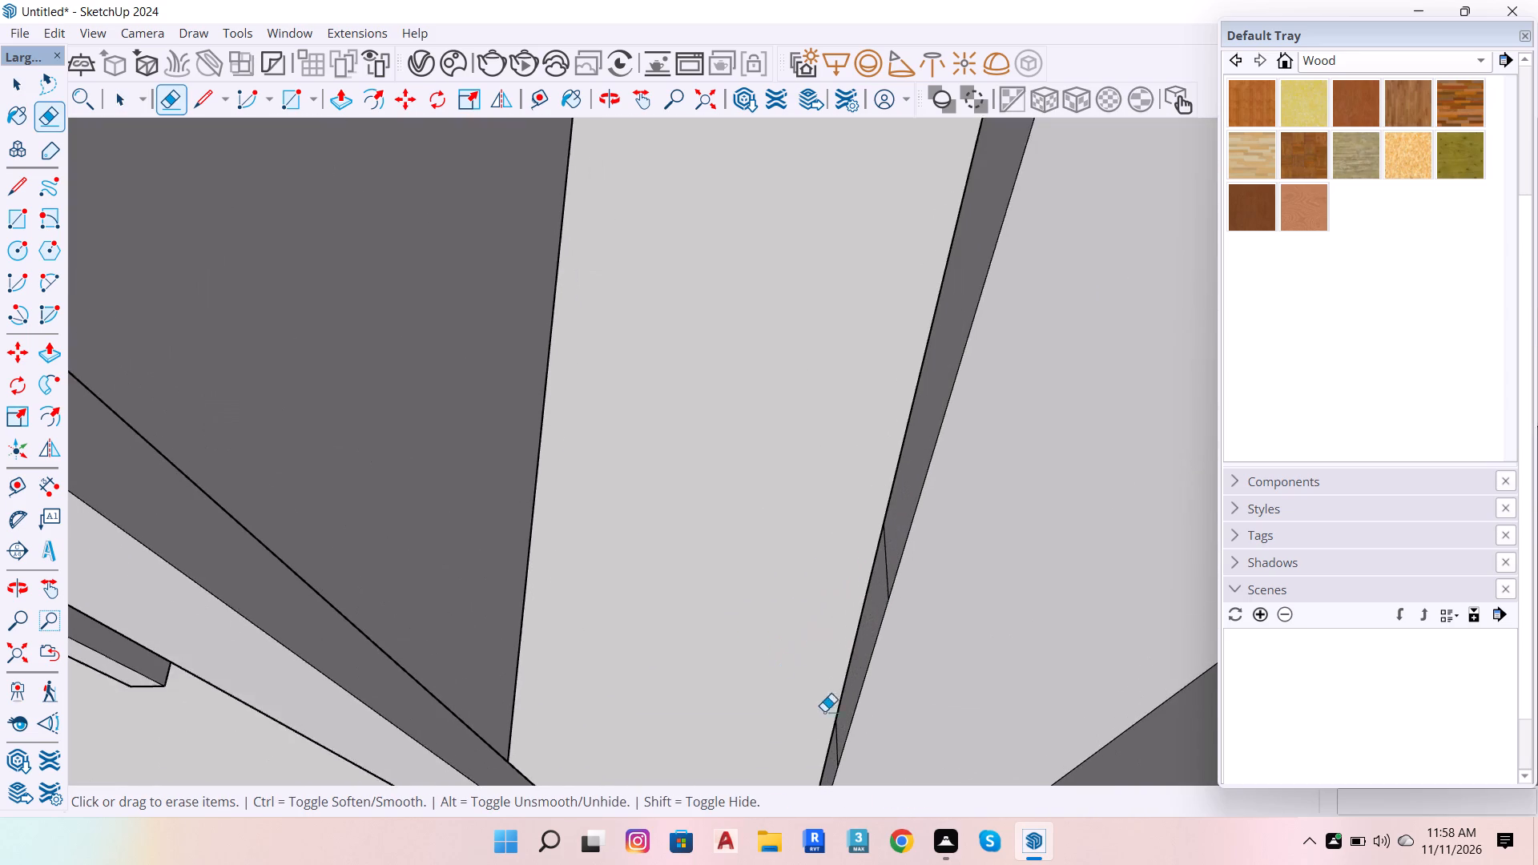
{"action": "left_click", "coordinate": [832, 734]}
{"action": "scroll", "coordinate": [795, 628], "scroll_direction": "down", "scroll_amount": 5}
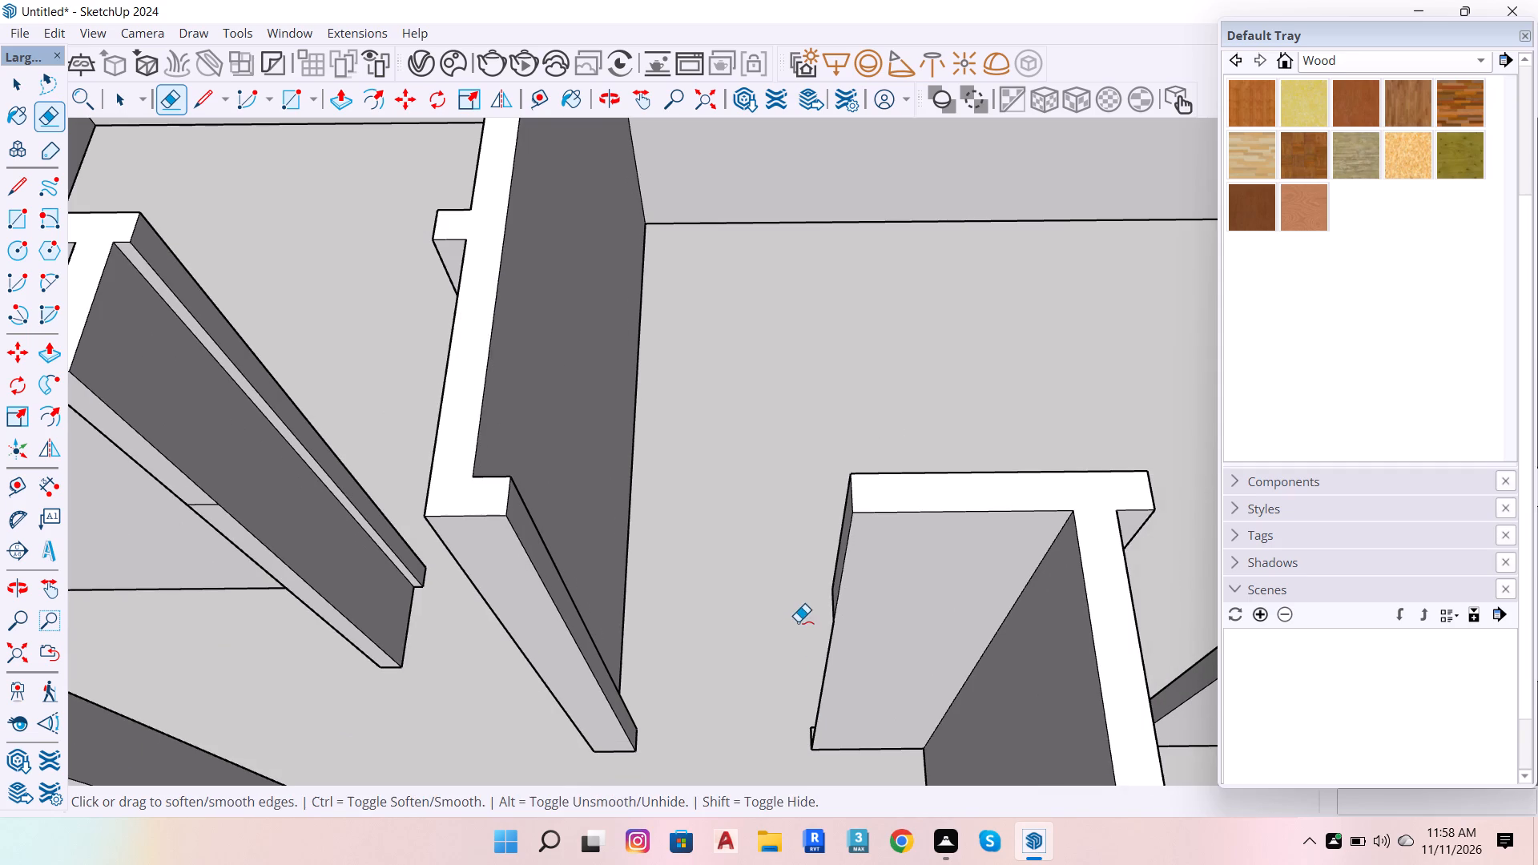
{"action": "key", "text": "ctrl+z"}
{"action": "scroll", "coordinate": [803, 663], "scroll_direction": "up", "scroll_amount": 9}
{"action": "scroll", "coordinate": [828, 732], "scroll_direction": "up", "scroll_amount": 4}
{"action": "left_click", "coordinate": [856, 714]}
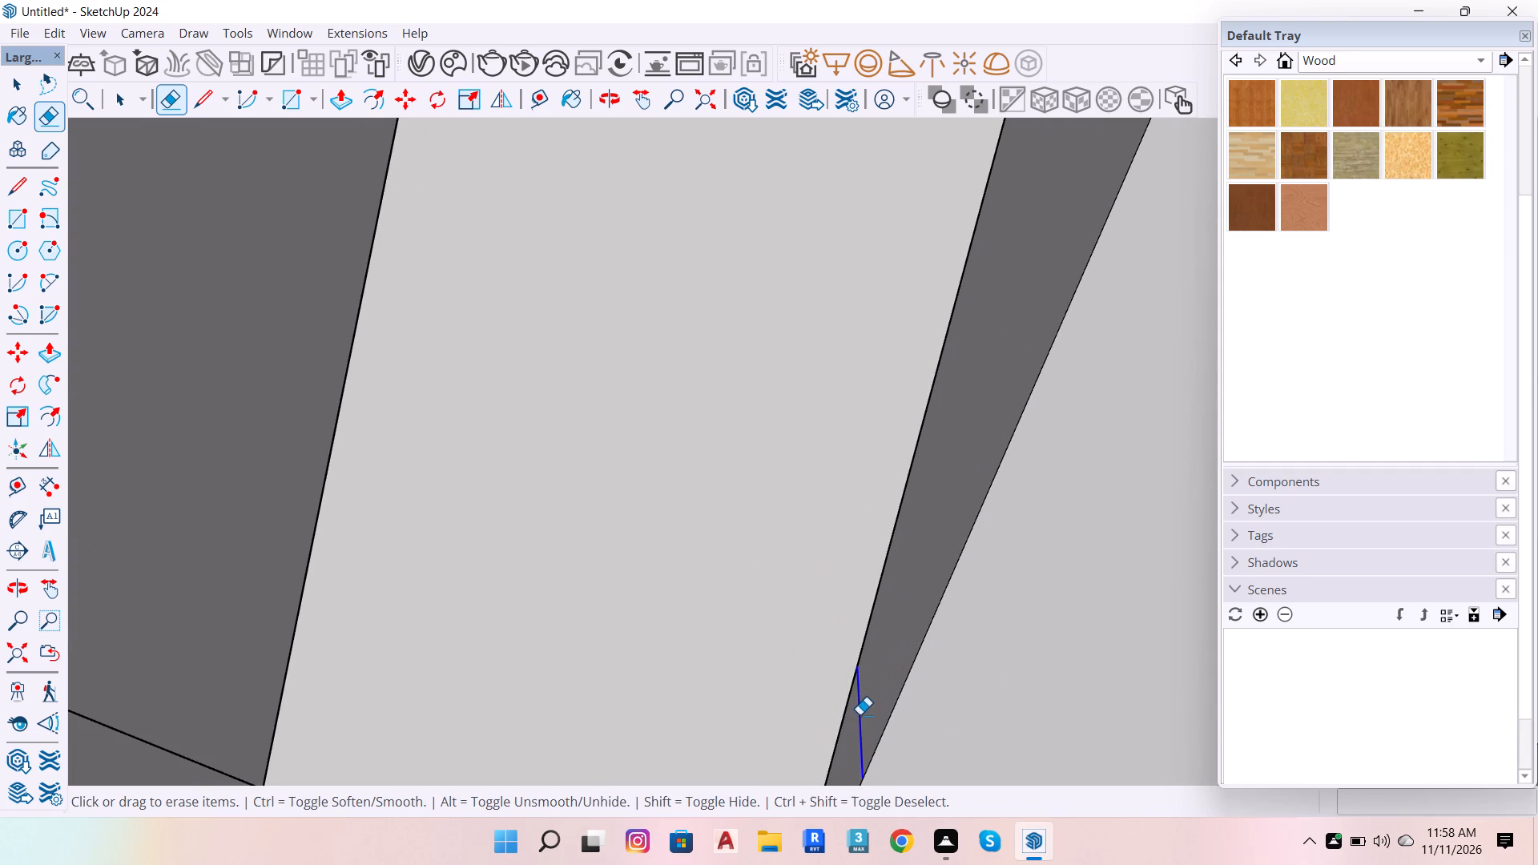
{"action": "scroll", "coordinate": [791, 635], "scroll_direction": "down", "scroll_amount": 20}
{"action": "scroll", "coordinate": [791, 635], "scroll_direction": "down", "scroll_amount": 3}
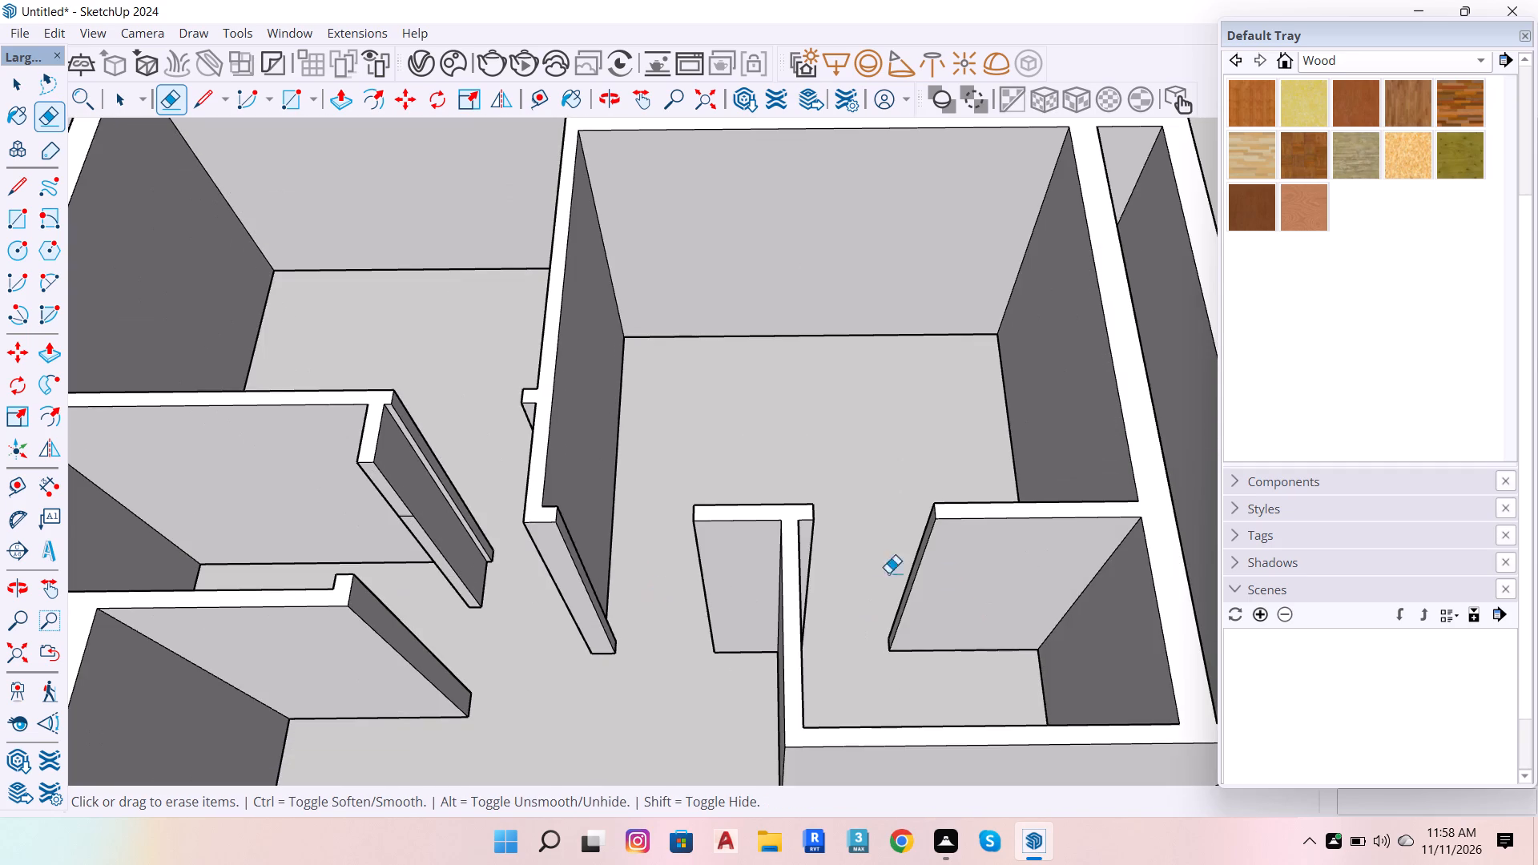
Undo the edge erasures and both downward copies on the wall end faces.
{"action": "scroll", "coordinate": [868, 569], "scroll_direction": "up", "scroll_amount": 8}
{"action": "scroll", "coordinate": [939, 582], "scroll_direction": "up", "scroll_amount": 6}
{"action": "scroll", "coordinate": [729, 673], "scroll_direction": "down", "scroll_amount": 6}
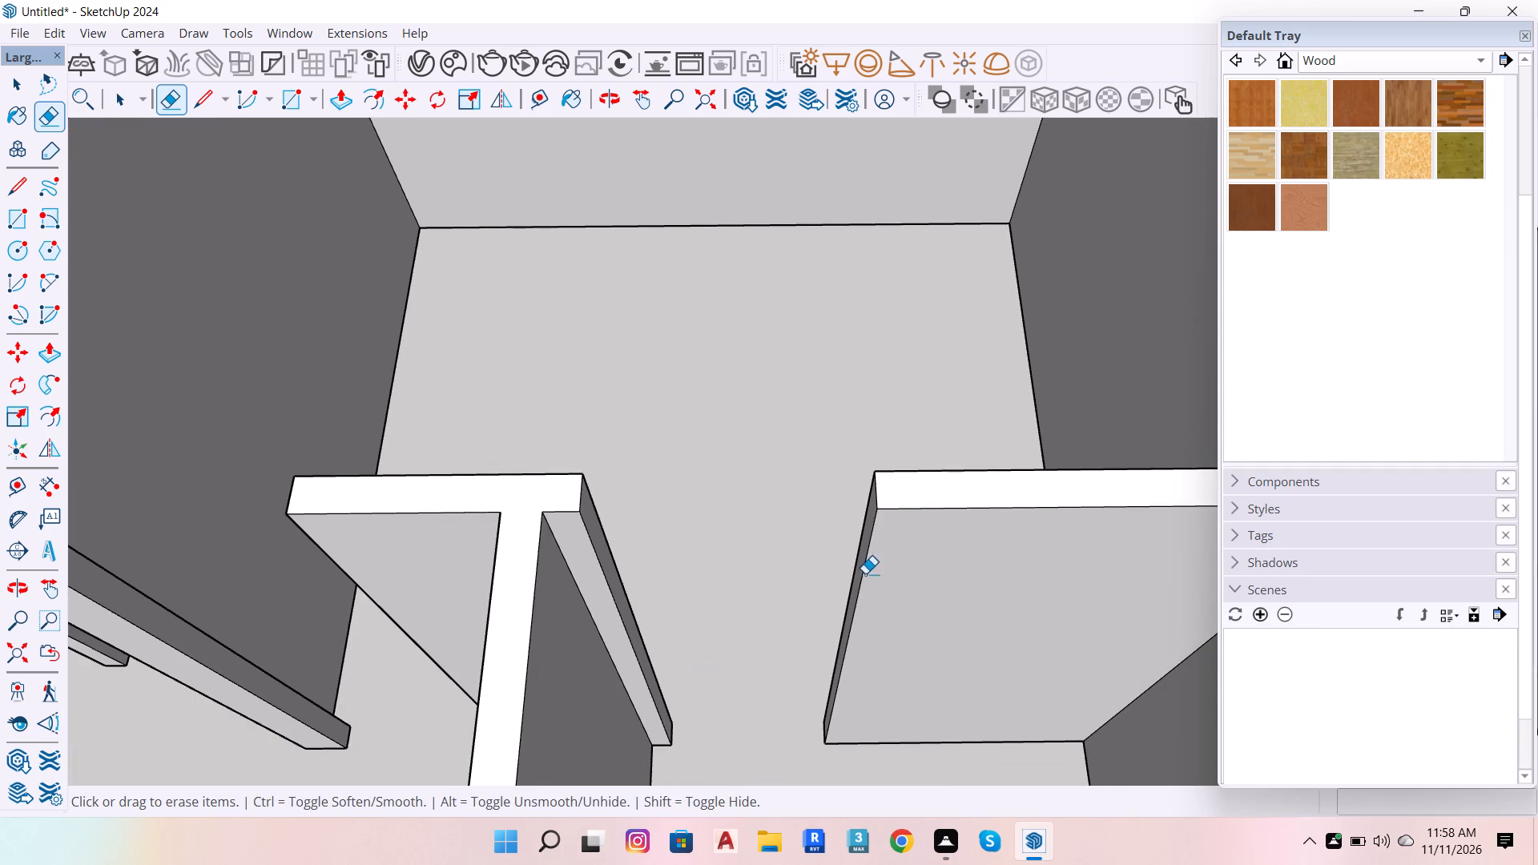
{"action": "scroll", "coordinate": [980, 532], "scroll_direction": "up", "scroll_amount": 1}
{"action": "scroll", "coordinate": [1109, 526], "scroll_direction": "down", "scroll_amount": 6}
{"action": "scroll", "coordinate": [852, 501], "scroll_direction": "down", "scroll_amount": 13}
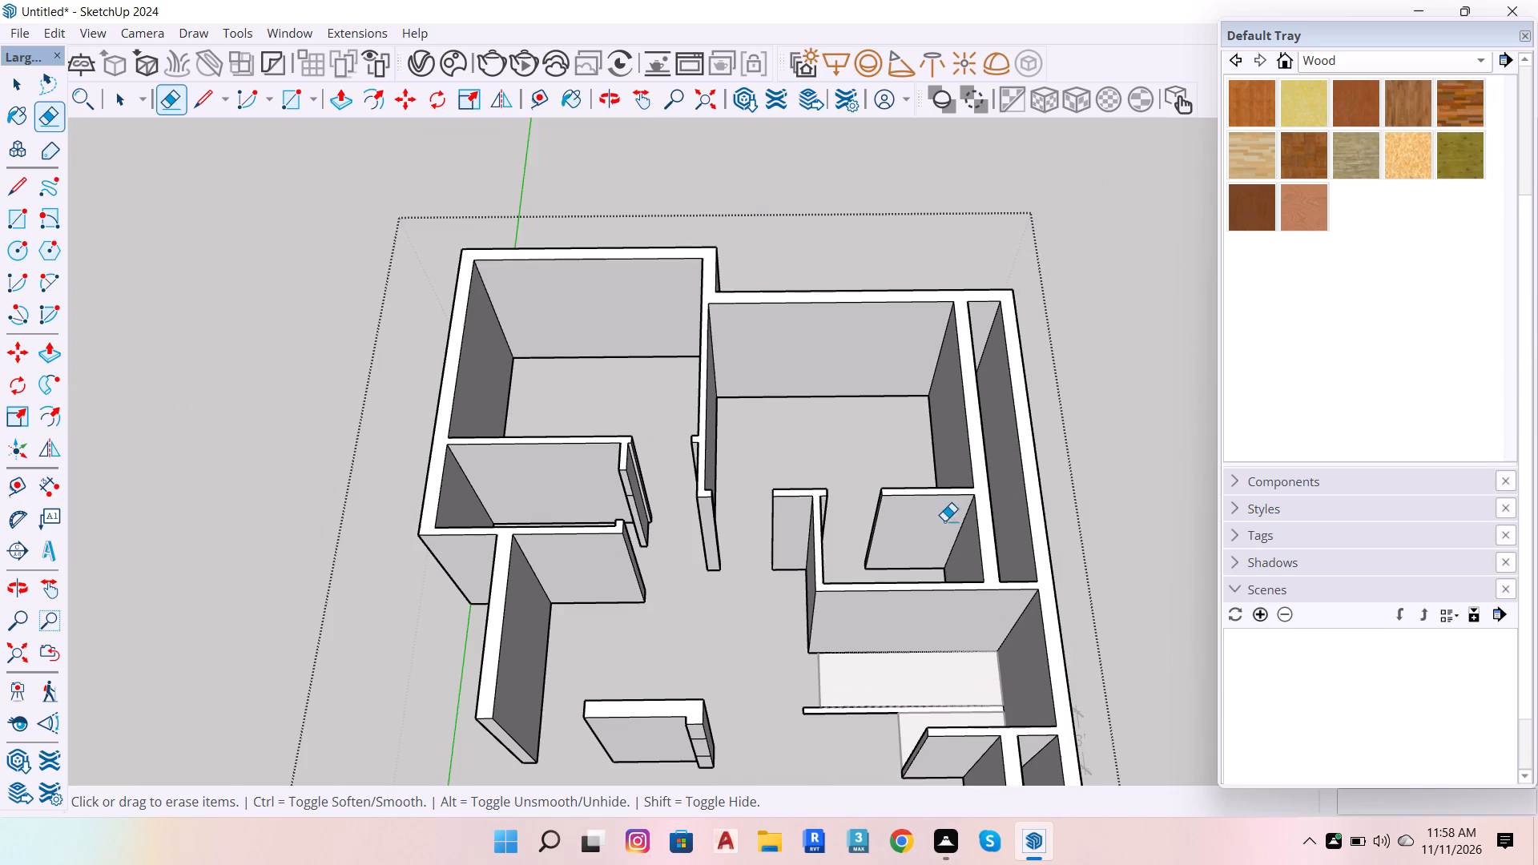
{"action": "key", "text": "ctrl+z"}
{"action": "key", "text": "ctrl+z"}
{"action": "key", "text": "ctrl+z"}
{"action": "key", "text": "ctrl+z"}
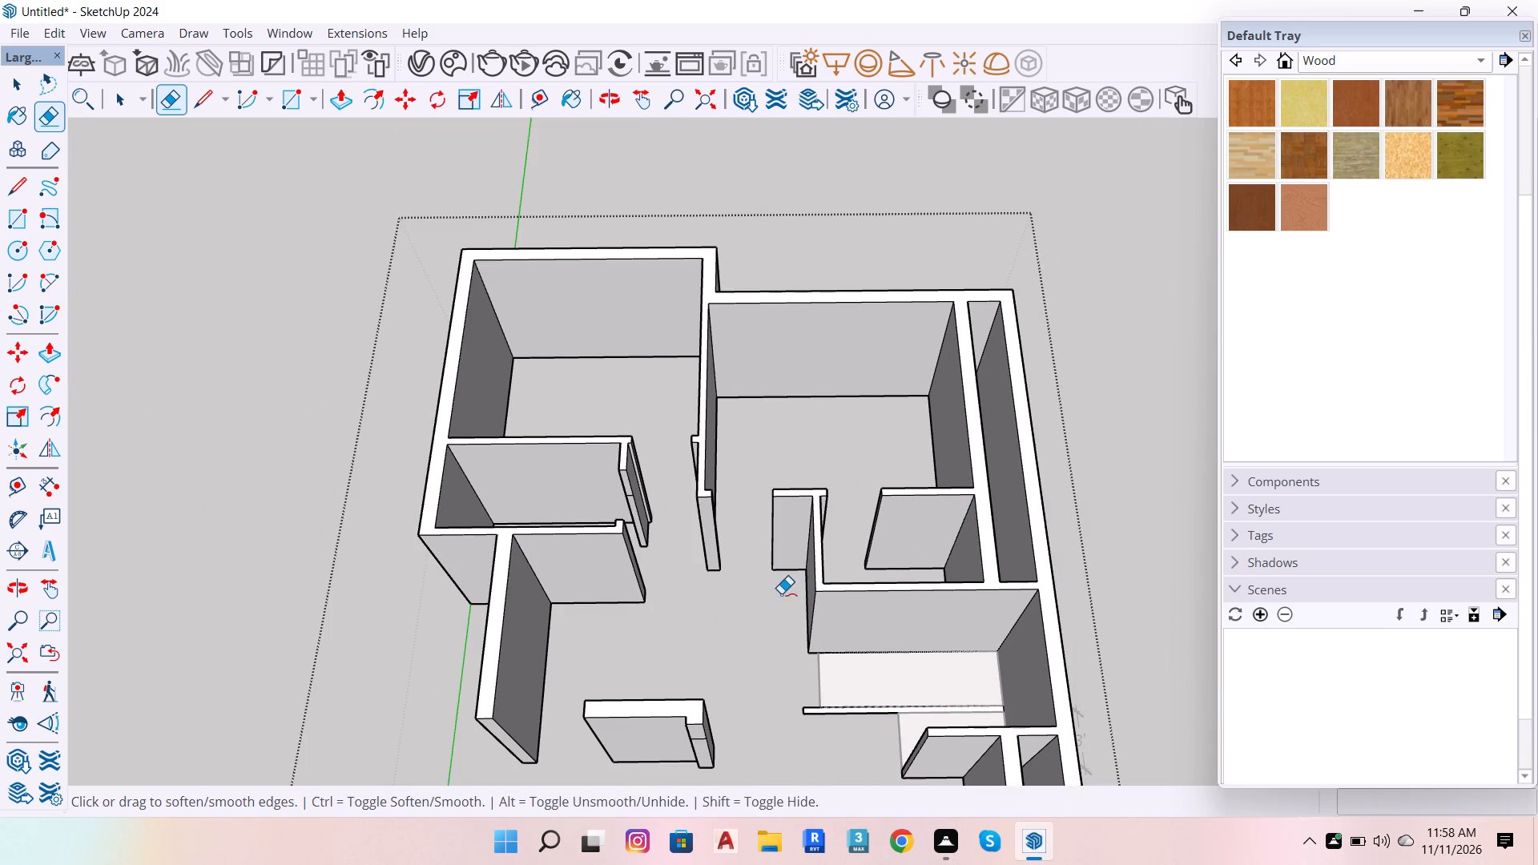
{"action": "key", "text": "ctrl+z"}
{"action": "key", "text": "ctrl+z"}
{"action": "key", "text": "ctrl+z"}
Copy the top end edges of the small room's side wall, facing stub, T-shaped wall, adjacent side wall and short L-shaped wall 3'4 down.
{"action": "scroll", "coordinate": [823, 497], "scroll_direction": "down", "scroll_amount": 7}
{"action": "key", "text": "space"}
{"action": "scroll", "coordinate": [671, 662], "scroll_direction": "up", "scroll_amount": 8}
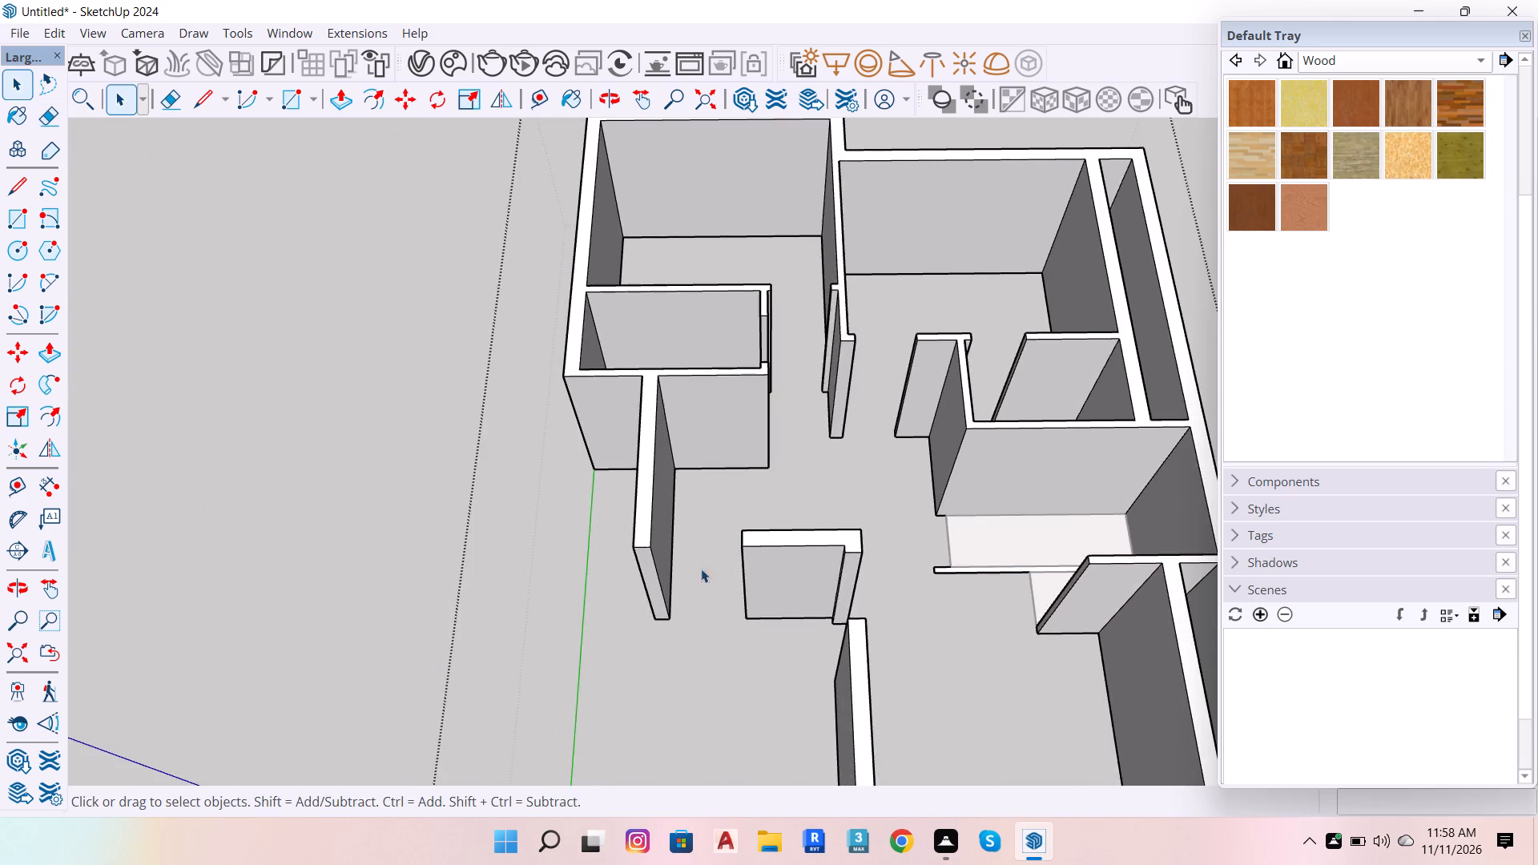
{"action": "scroll", "coordinate": [690, 537], "scroll_direction": "up", "scroll_amount": 14}
{"action": "left_click_drag", "start_coordinate": [1045, 481], "coordinate": [1115, 691]}
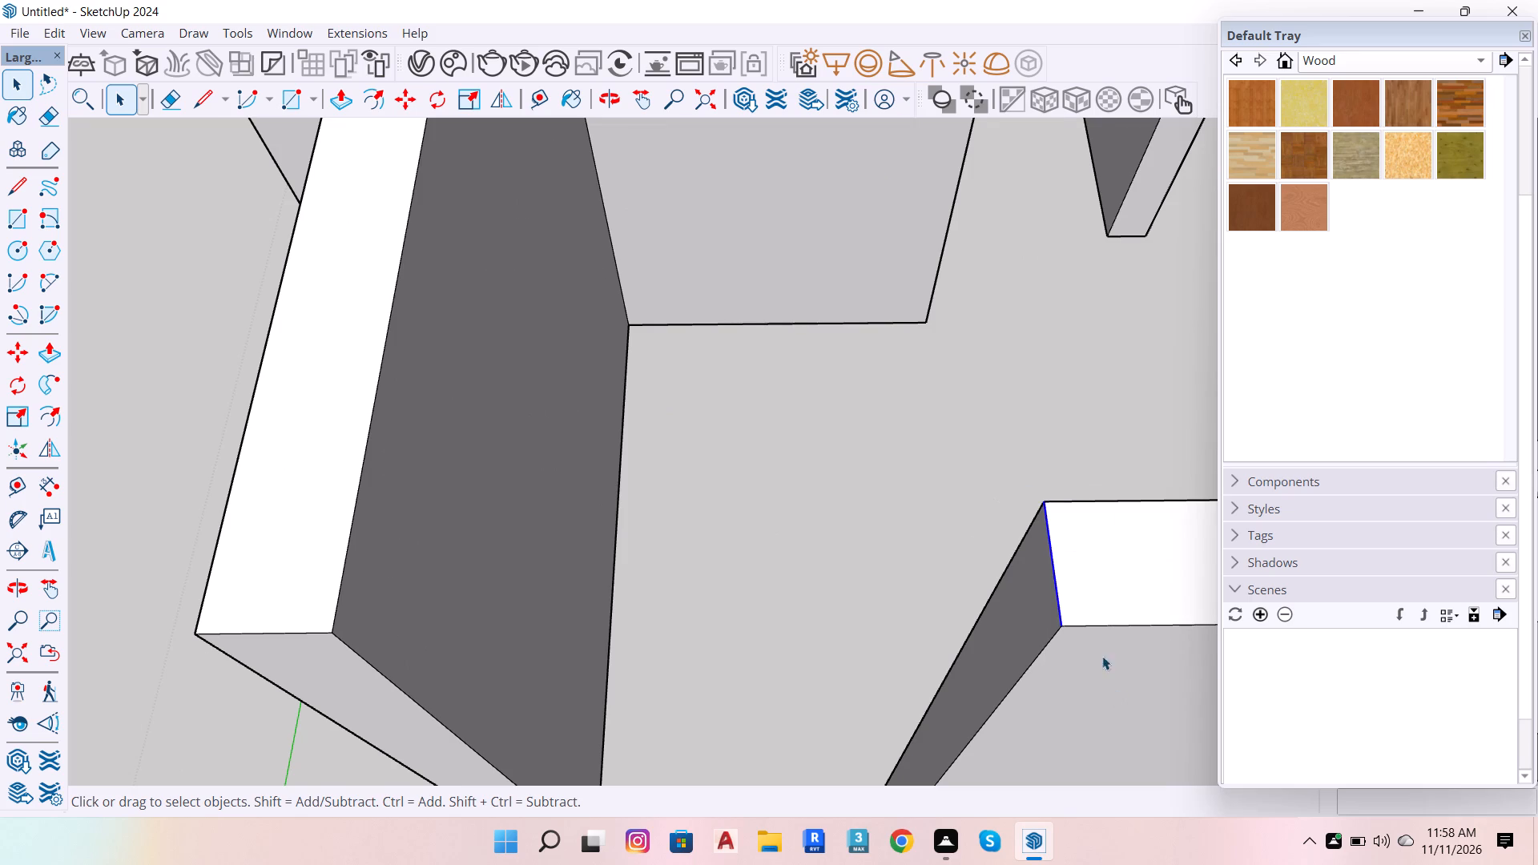
{"action": "scroll", "coordinate": [938, 639], "scroll_direction": "down", "scroll_amount": 13}
{"action": "scroll", "coordinate": [999, 252], "scroll_direction": "up", "scroll_amount": 7}
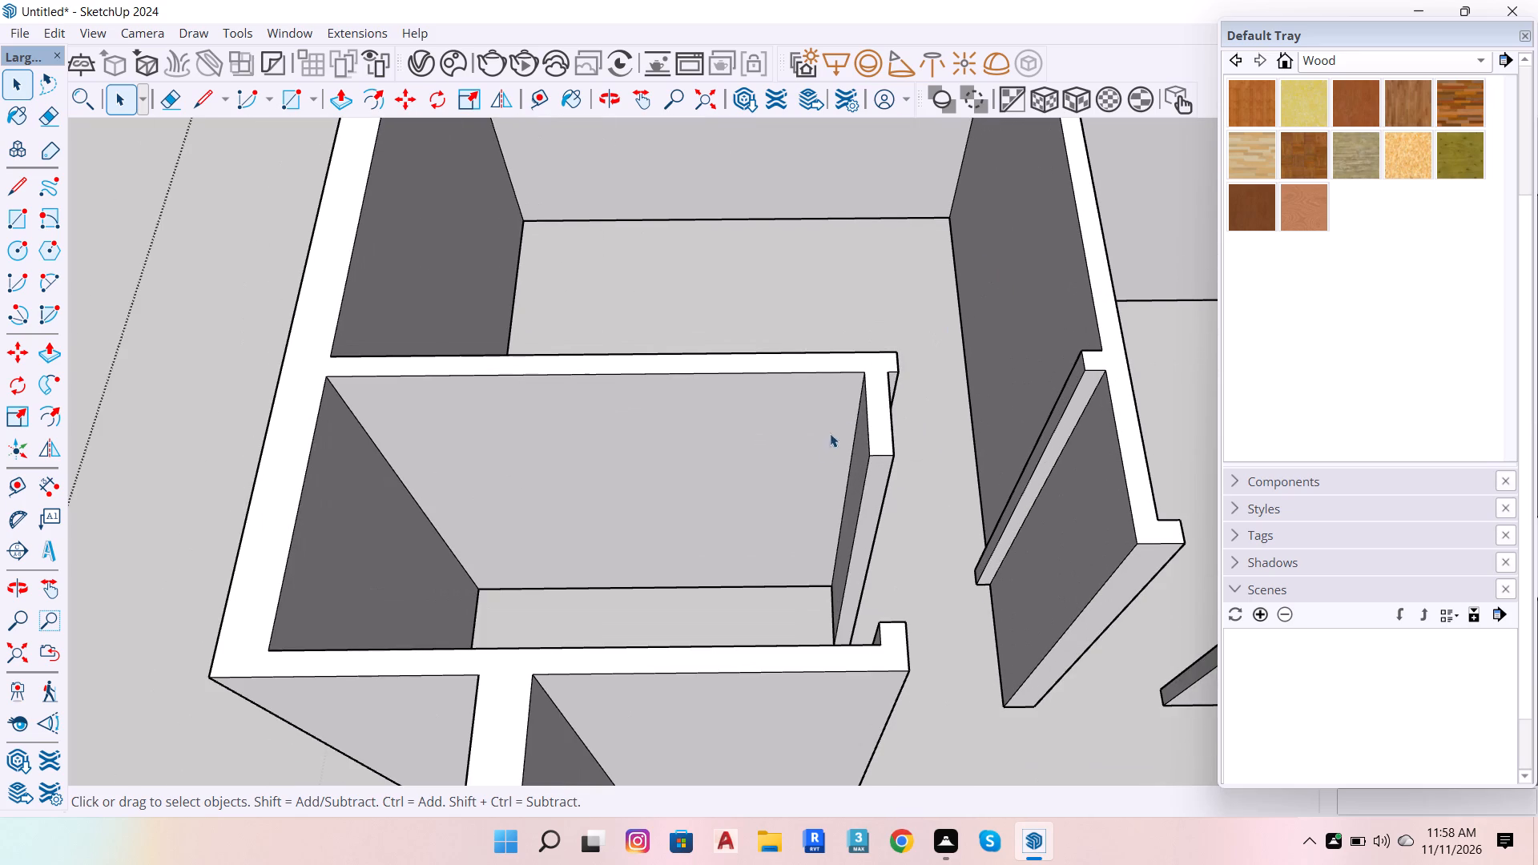
{"action": "left_click_drag", "start_coordinate": [862, 430], "coordinate": [917, 480], "text": "shift"}
{"action": "left_click_drag", "start_coordinate": [917, 480], "coordinate": [917, 481], "text": "shift"}
{"action": "scroll", "coordinate": [721, 579], "scroll_direction": "down", "scroll_amount": 6, "text": "shift"}
{"action": "scroll", "coordinate": [956, 380], "scroll_direction": "down", "scroll_amount": 6, "text": "shift"}
{"action": "scroll", "coordinate": [896, 671], "scroll_direction": "up", "scroll_amount": 7, "text": "shift"}
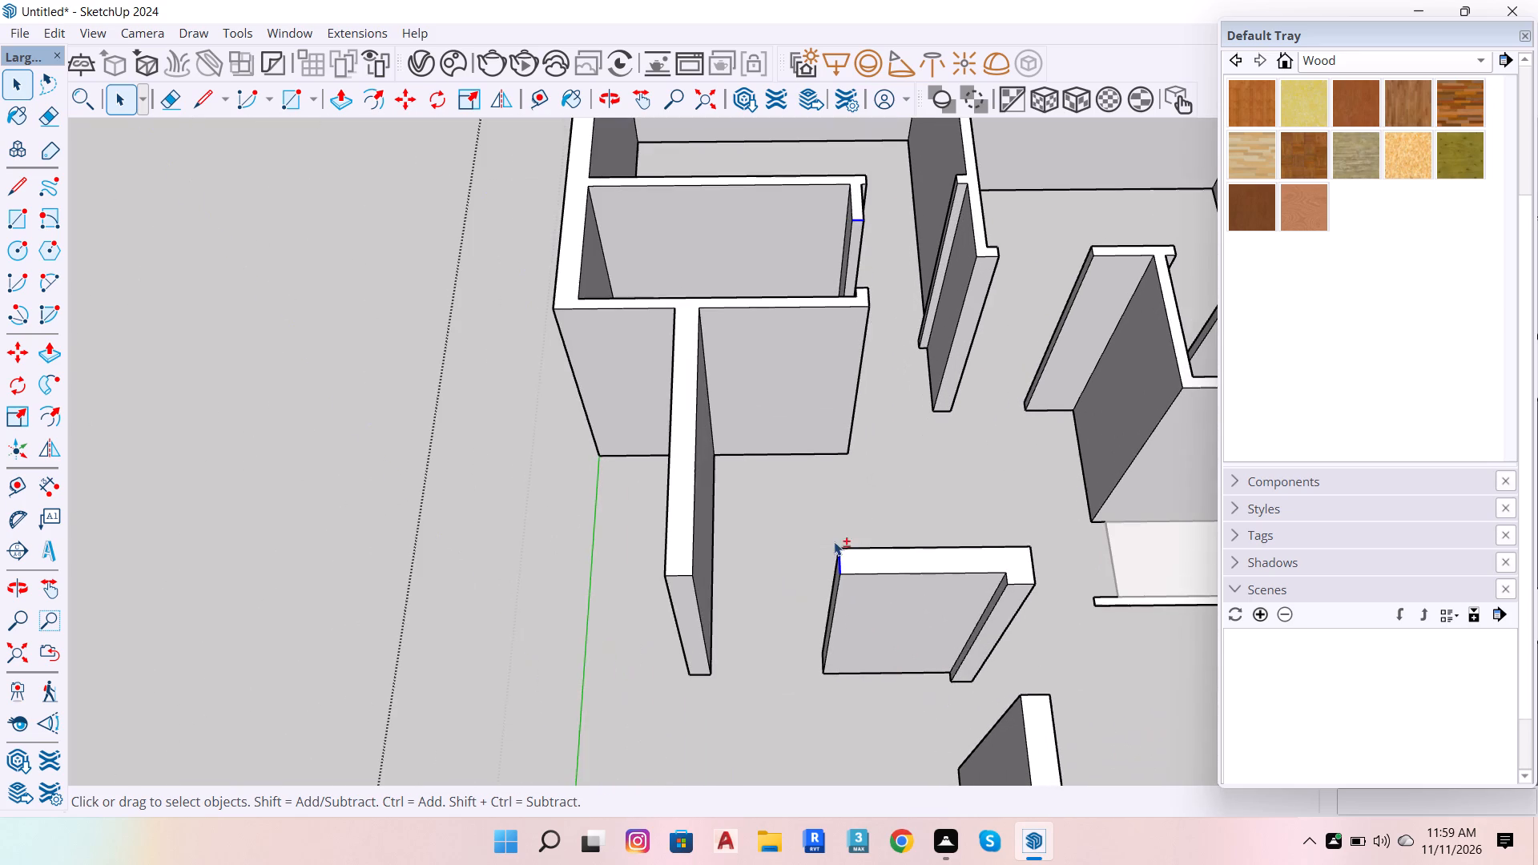
{"action": "left_click_drag", "start_coordinate": [807, 507], "coordinate": [912, 643], "text": "shift"}
{"action": "scroll", "coordinate": [826, 621], "scroll_direction": "down", "scroll_amount": 6, "text": "shift"}
{"action": "scroll", "coordinate": [908, 382], "scroll_direction": "up", "scroll_amount": 4, "text": "shift"}
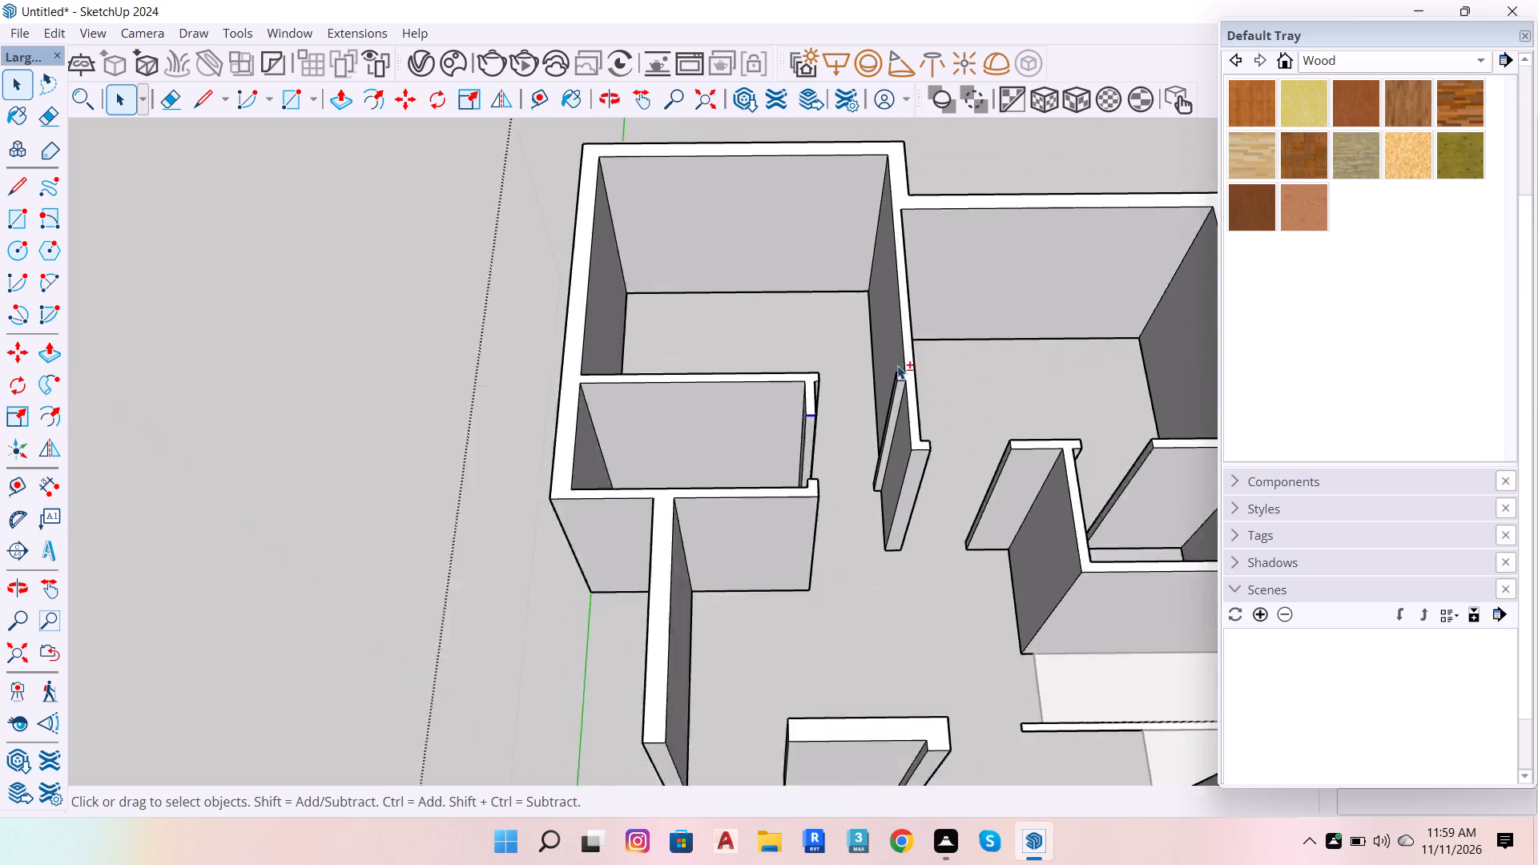
{"action": "scroll", "coordinate": [897, 365], "scroll_direction": "up", "scroll_amount": 9, "text": "shift"}
{"action": "left_click_drag", "start_coordinate": [904, 352], "coordinate": [1001, 457], "text": "shift"}
{"action": "scroll", "coordinate": [789, 433], "scroll_direction": "down", "scroll_amount": 5, "text": "shift"}
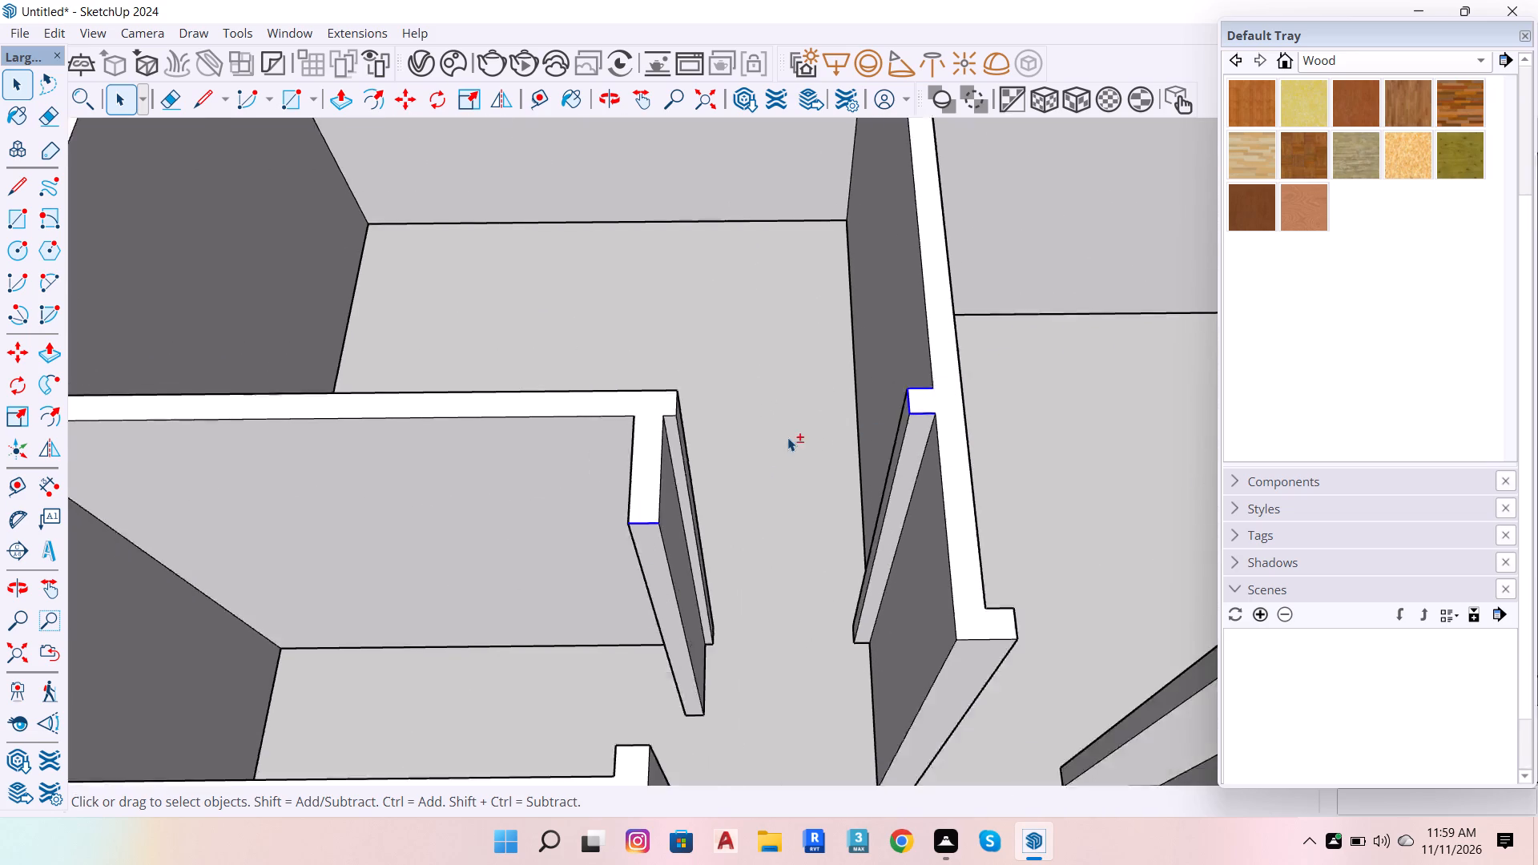
{"action": "scroll", "coordinate": [944, 368], "scroll_direction": "up", "scroll_amount": 6, "text": "shift"}
{"action": "scroll", "coordinate": [845, 414], "scroll_direction": "up", "scroll_amount": 5, "text": "shift"}
{"action": "left_click", "coordinate": [831, 445], "text": "shift"}
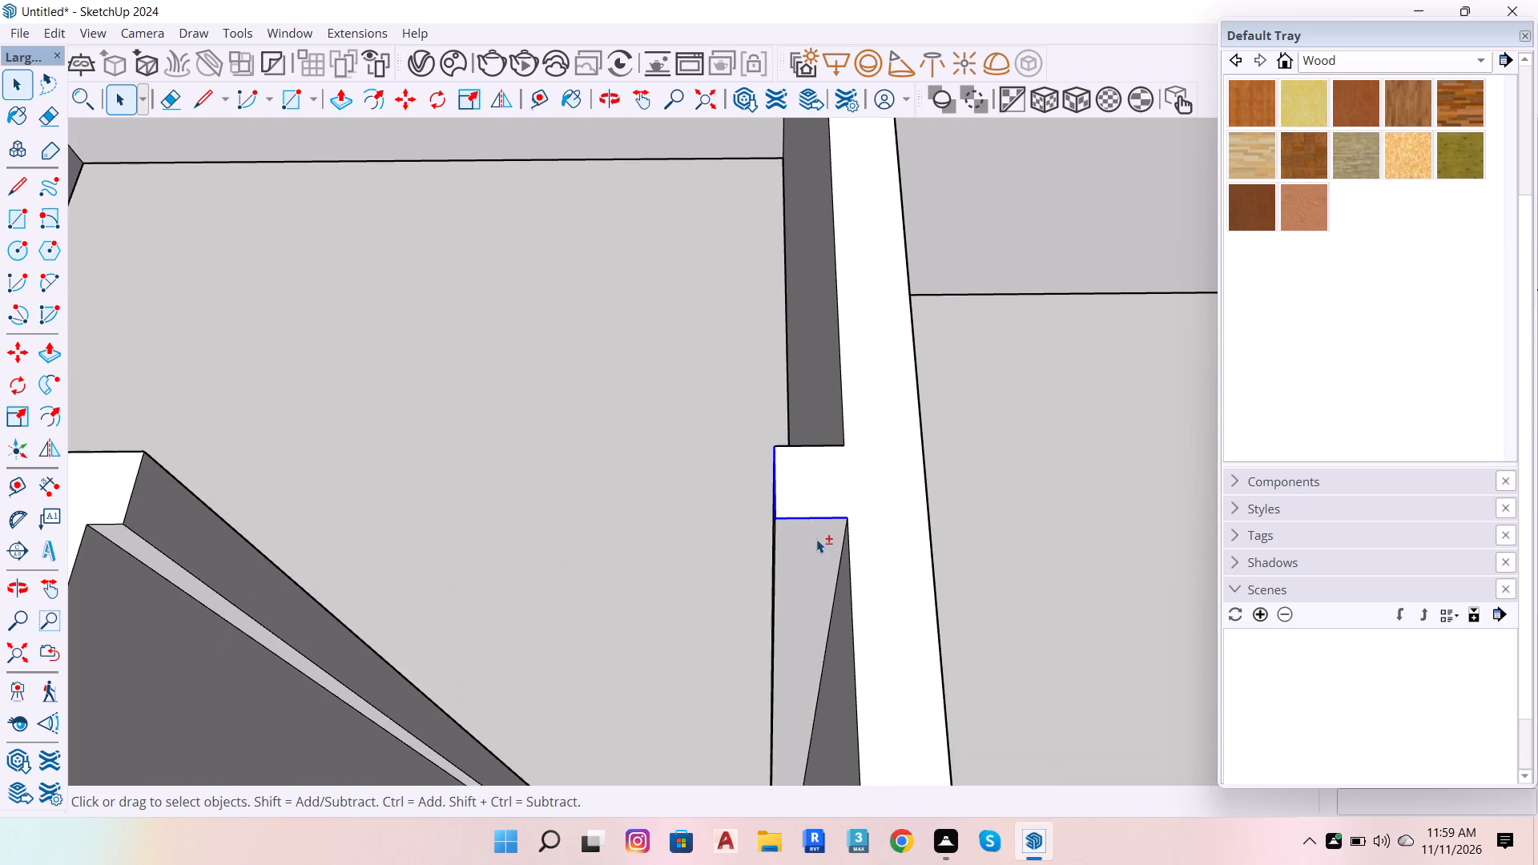
{"action": "left_click", "coordinate": [818, 520], "text": "shift"}
{"action": "scroll", "coordinate": [684, 484], "scroll_direction": "down", "scroll_amount": 18, "text": "shift"}
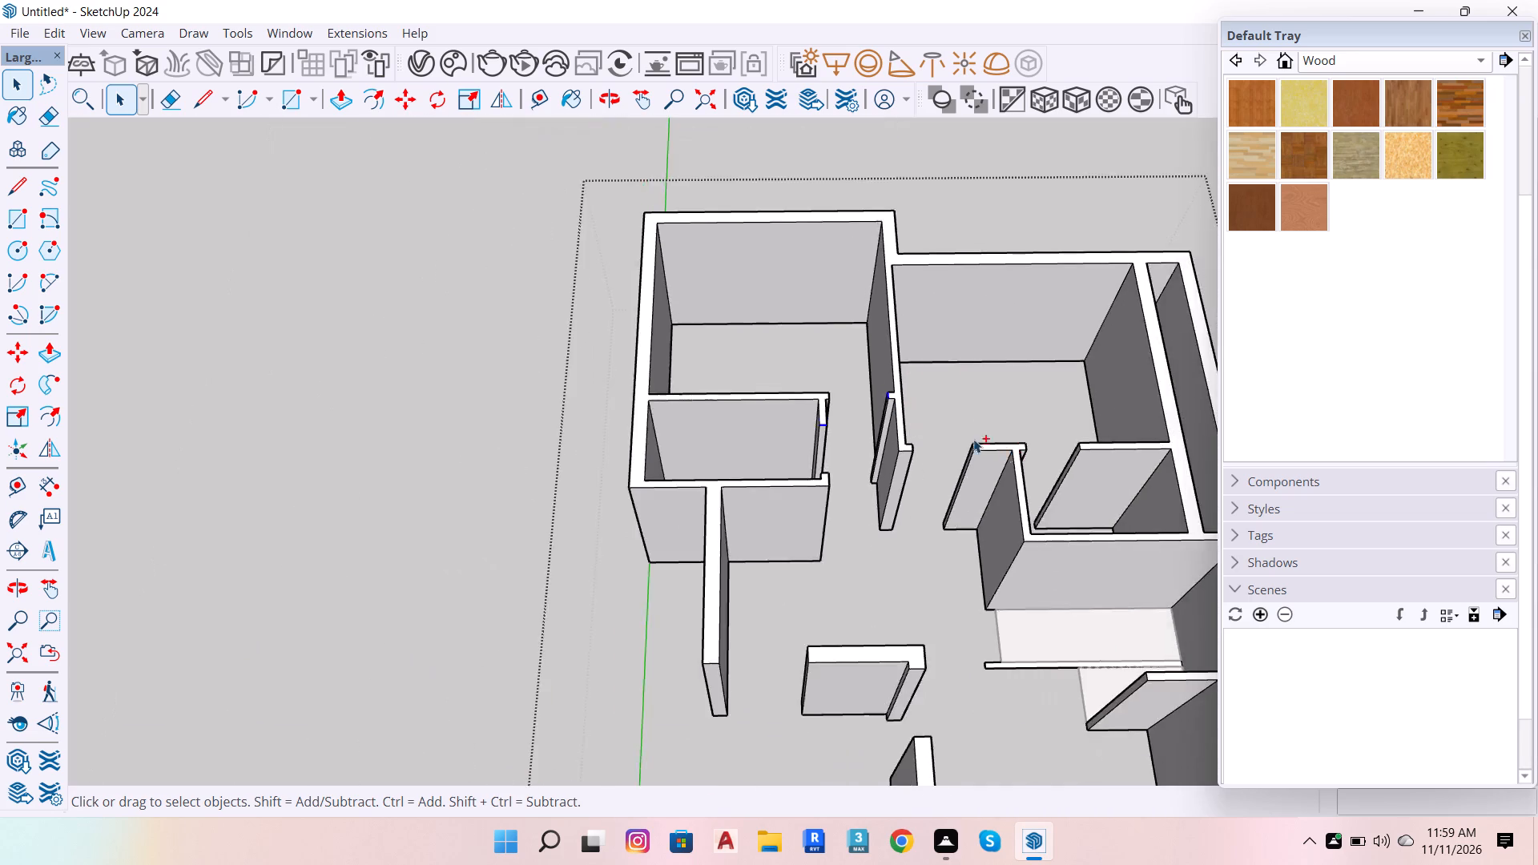
{"action": "scroll", "coordinate": [1007, 449], "scroll_direction": "up", "scroll_amount": 7, "text": "shift"}
{"action": "left_click_drag", "start_coordinate": [920, 417], "coordinate": [945, 462], "text": "shift"}
{"action": "scroll", "coordinate": [806, 455], "scroll_direction": "down", "scroll_amount": 6, "text": "shift"}
{"action": "scroll", "coordinate": [1005, 426], "scroll_direction": "up", "scroll_amount": 6, "text": "shift"}
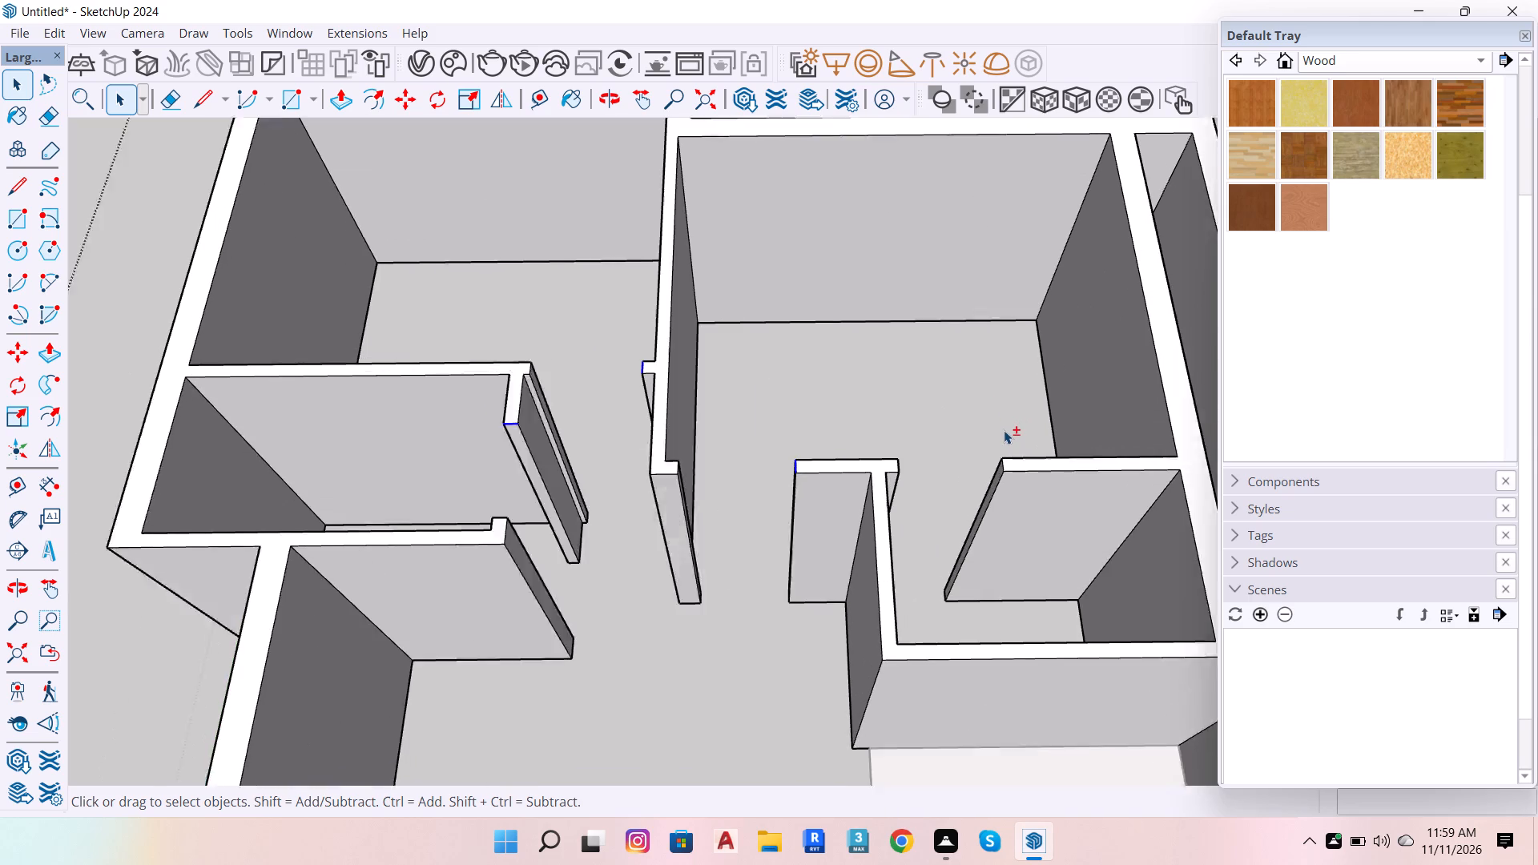
{"action": "left_click_drag", "start_coordinate": [987, 453], "coordinate": [1012, 510], "text": "shift"}
{"action": "scroll", "coordinate": [989, 356], "scroll_direction": "down", "scroll_amount": 13, "text": "shift"}
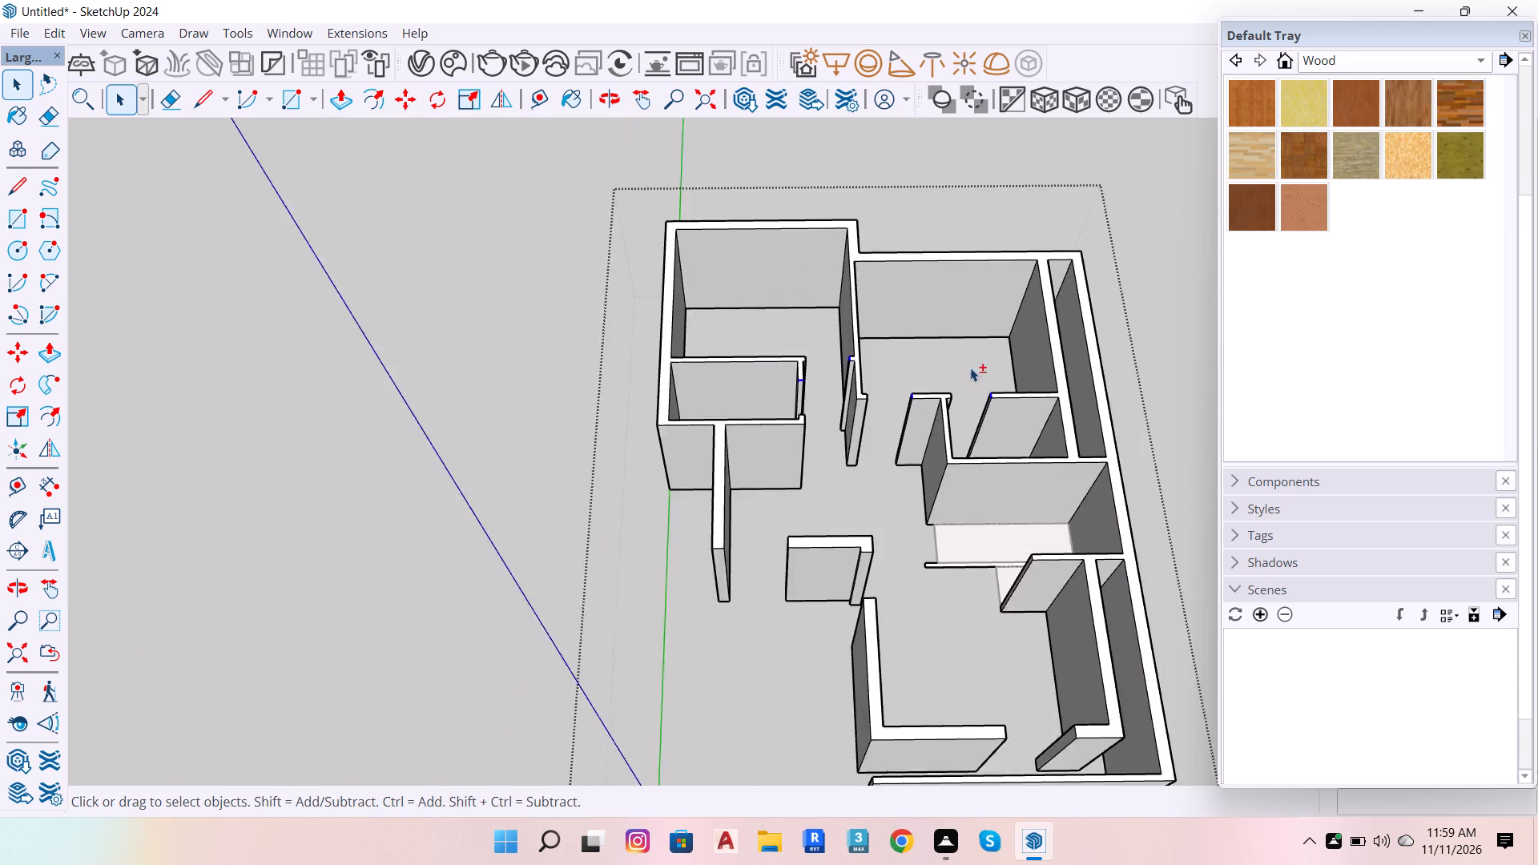
{"action": "scroll", "coordinate": [932, 547], "scroll_direction": "up", "scroll_amount": 7, "text": "shift"}
{"action": "left_click_drag", "start_coordinate": [783, 506], "coordinate": [865, 565], "text": "shift"}
{"action": "scroll", "coordinate": [779, 515], "scroll_direction": "down", "scroll_amount": 7, "text": "shift"}
{"action": "scroll", "coordinate": [874, 501], "scroll_direction": "down", "scroll_amount": 6, "text": "shift"}
{"action": "scroll", "coordinate": [814, 525], "scroll_direction": "up", "scroll_amount": 8, "text": "shift"}
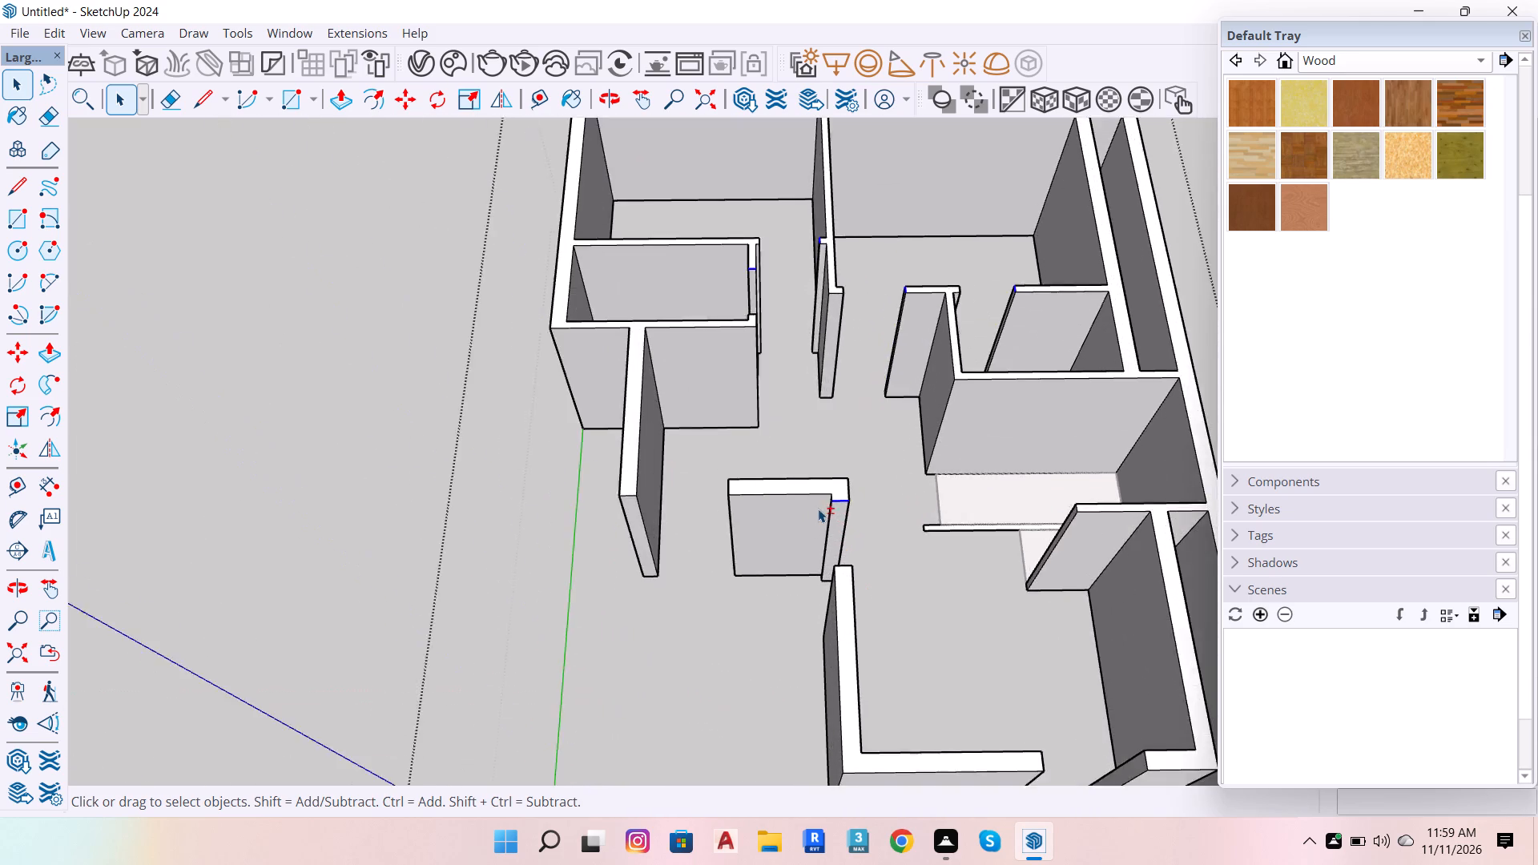
{"action": "scroll", "coordinate": [852, 498], "scroll_direction": "up", "scroll_amount": 8}
{"action": "key", "text": "m"}
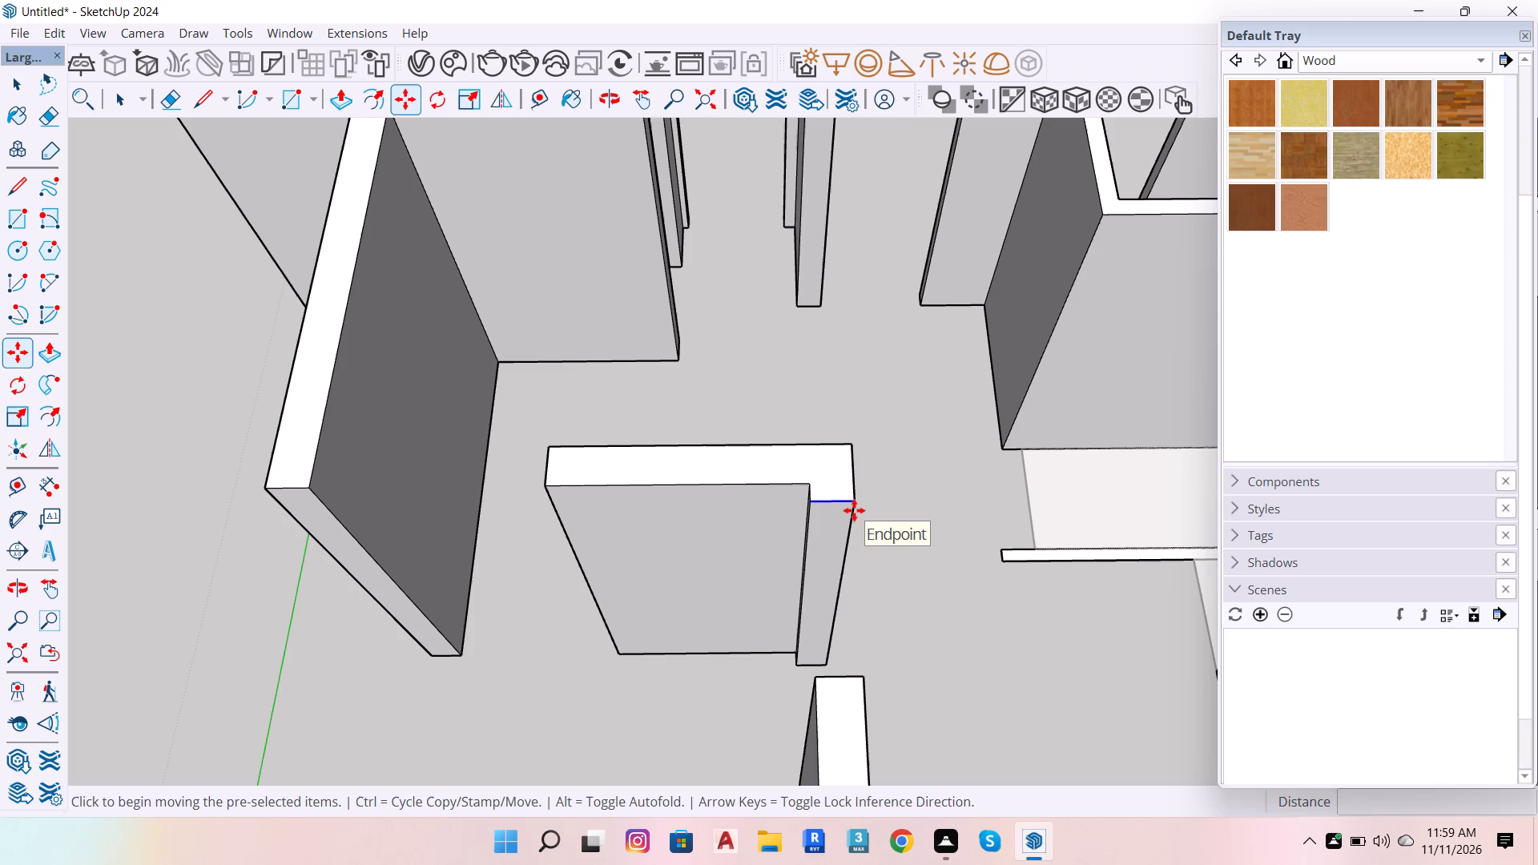
{"action": "left_click", "coordinate": [856, 507]}
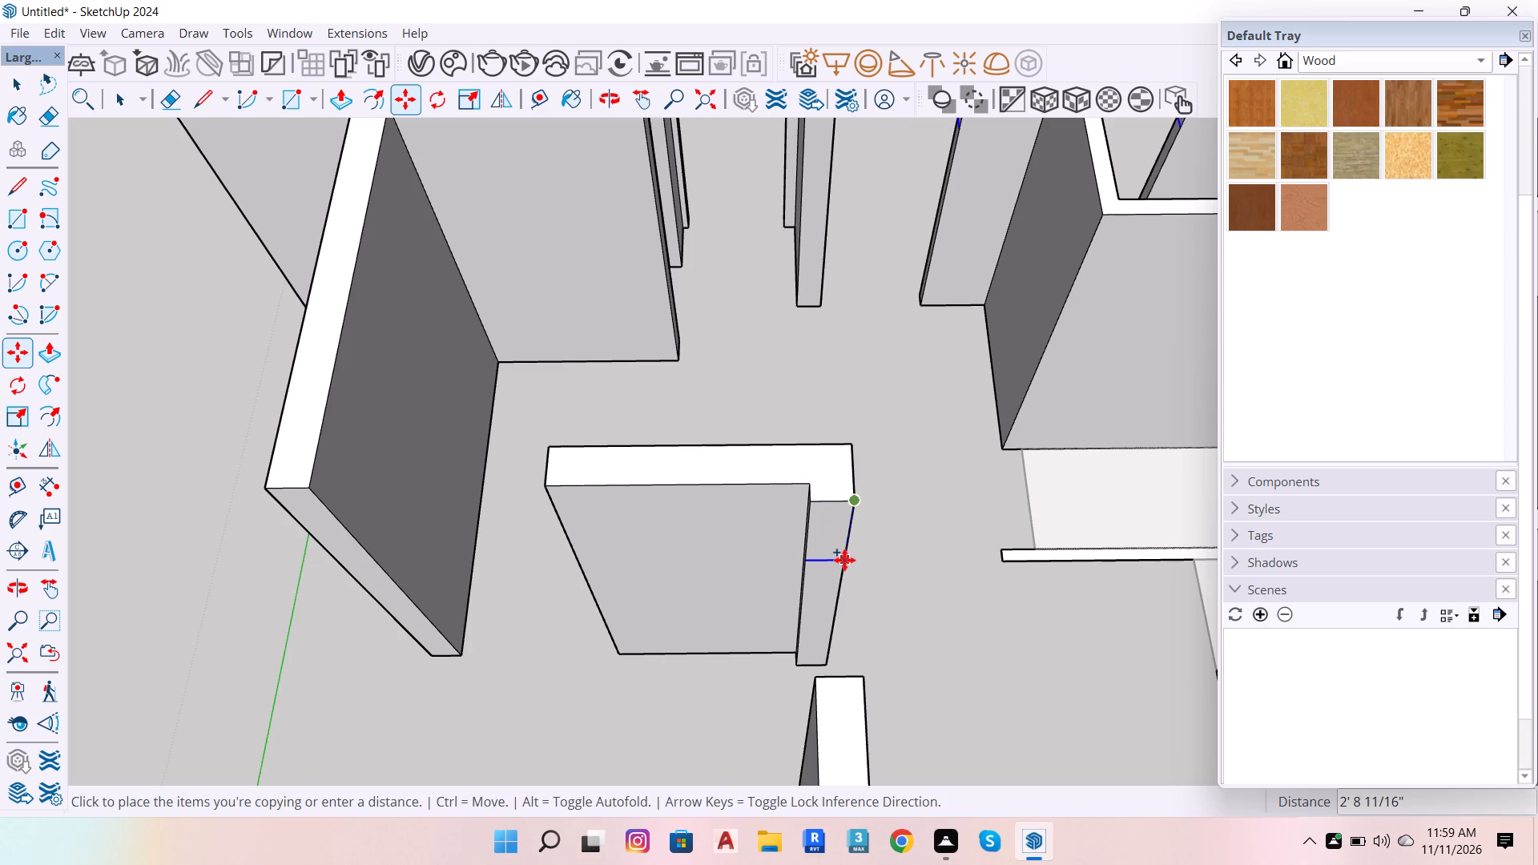
{"action": "type", "text": "3'"}
{"action": "key", "text": "4"}
{"action": "key", "text": "Return"}
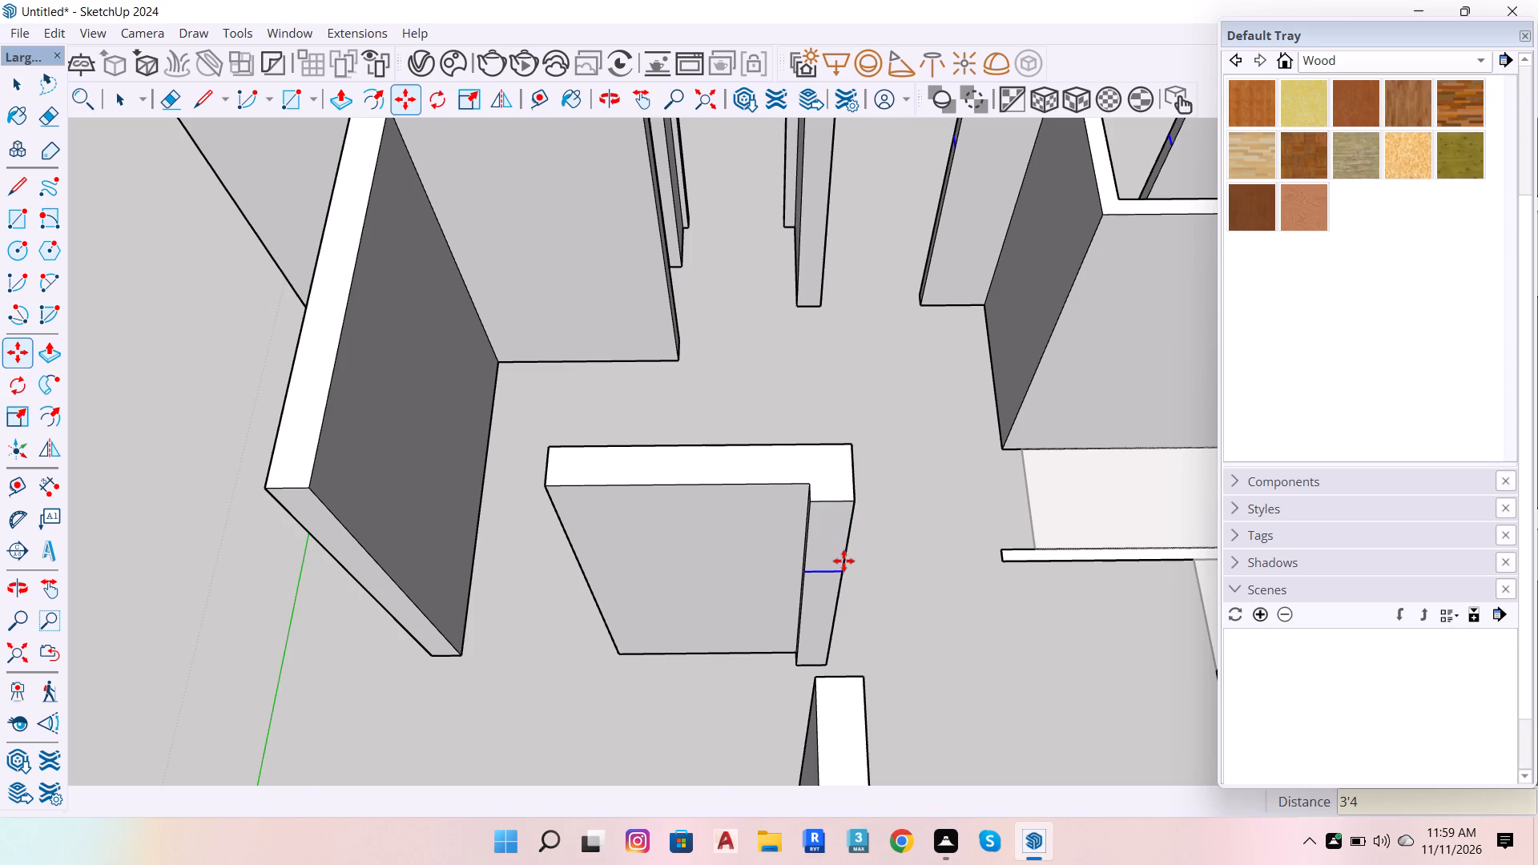
{"action": "key", "text": "space"}
Push/pull the small room side wall's upper end face 2'8" and the facing stub's upper end face 3' across their door gaps.
{"action": "scroll", "coordinate": [844, 585], "scroll_direction": "down", "scroll_amount": 8}
{"action": "scroll", "coordinate": [766, 569], "scroll_direction": "down", "scroll_amount": 5}
{"action": "scroll", "coordinate": [738, 364], "scroll_direction": "up", "scroll_amount": 15}
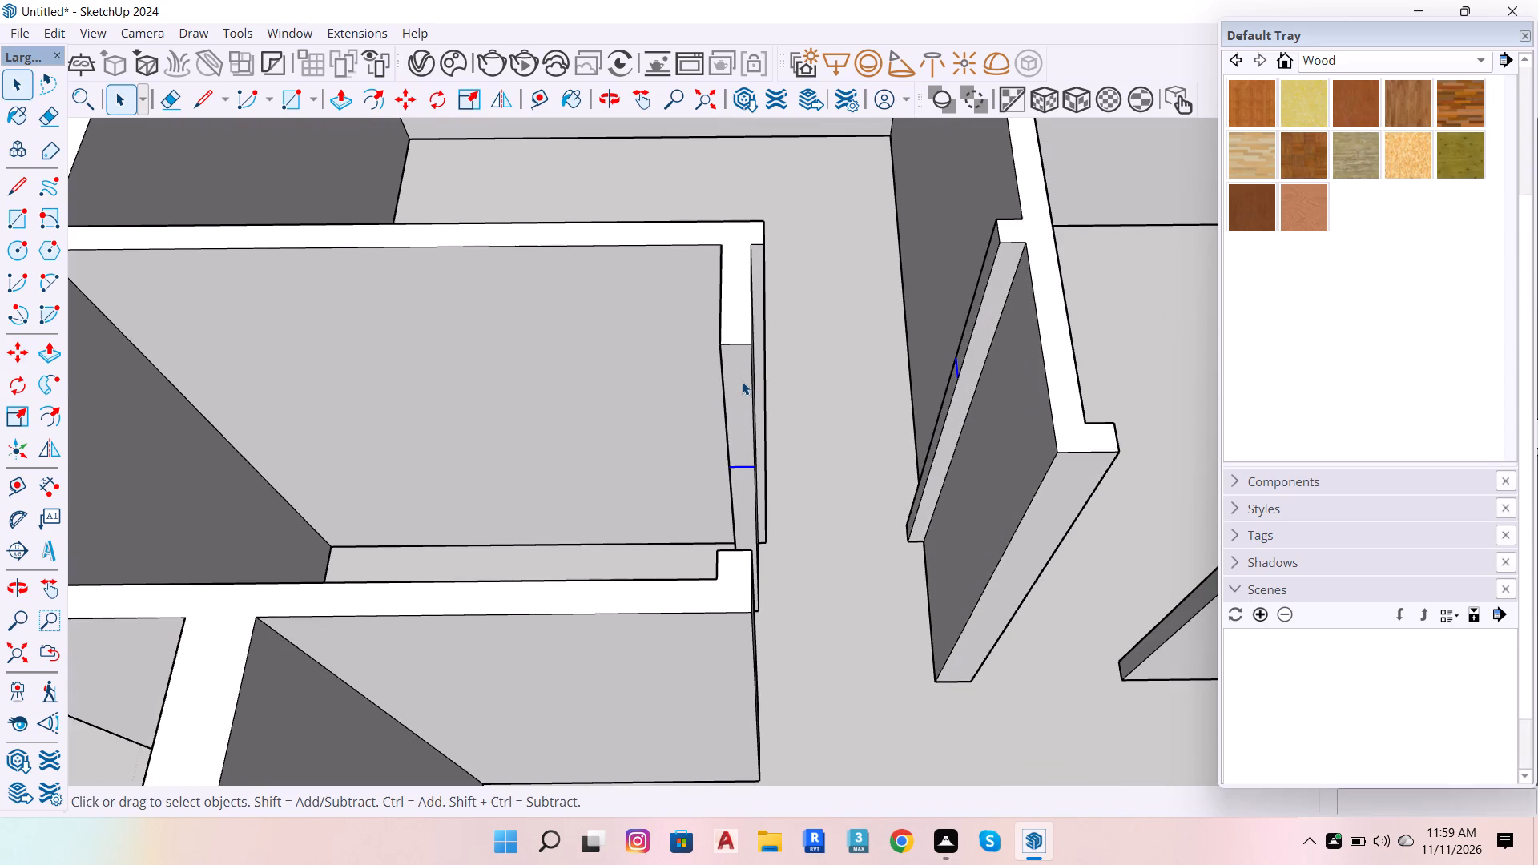
{"action": "left_click", "coordinate": [742, 381]}
{"action": "key", "text": "p"}
{"action": "left_click", "coordinate": [742, 381]}
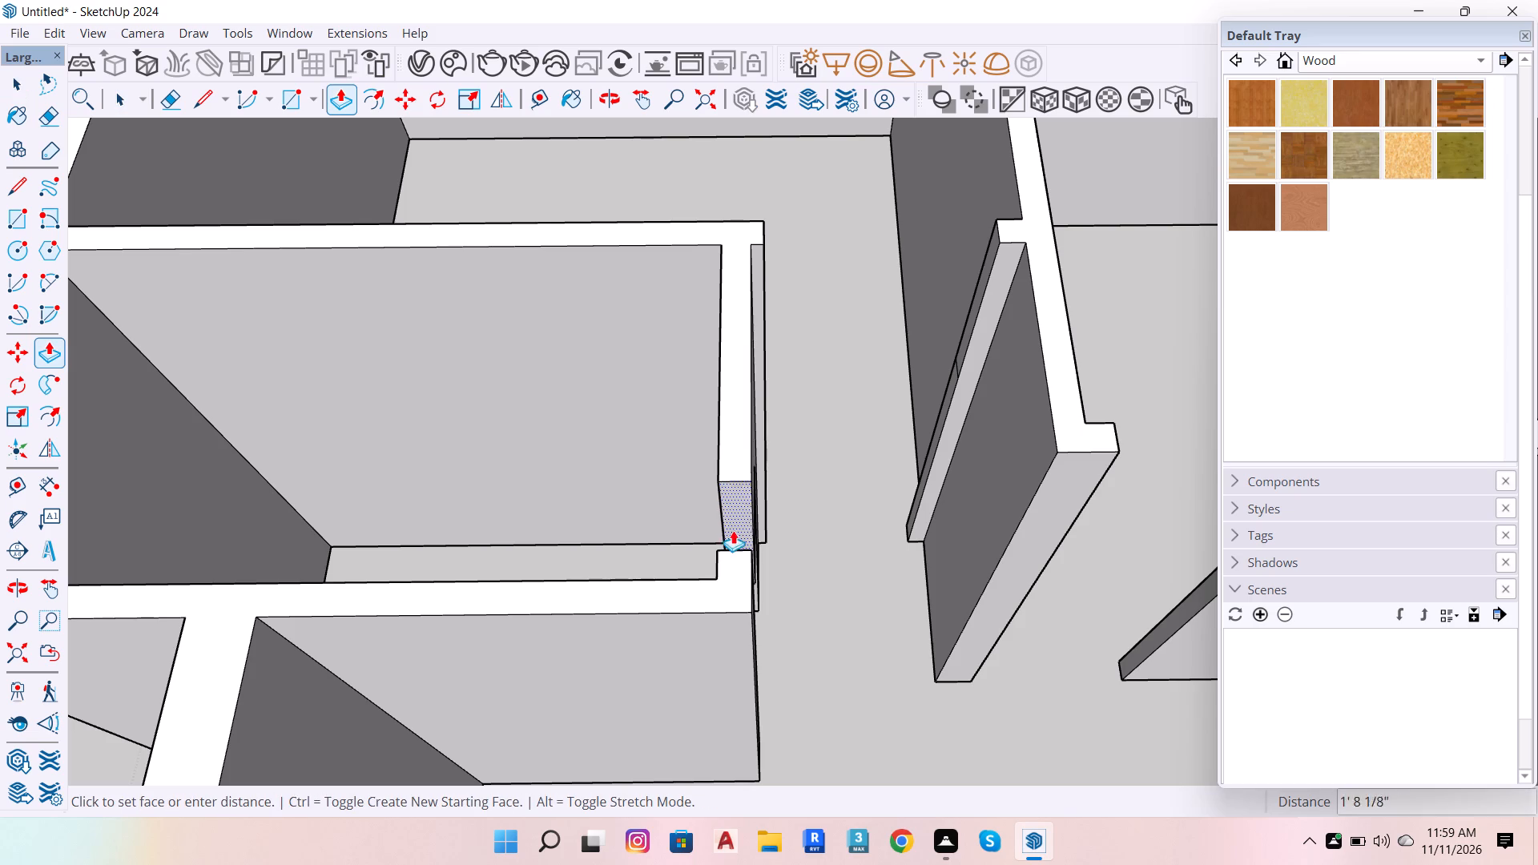
{"action": "left_click", "coordinate": [732, 553]}
{"action": "scroll", "coordinate": [913, 290], "scroll_direction": "up", "scroll_amount": 6}
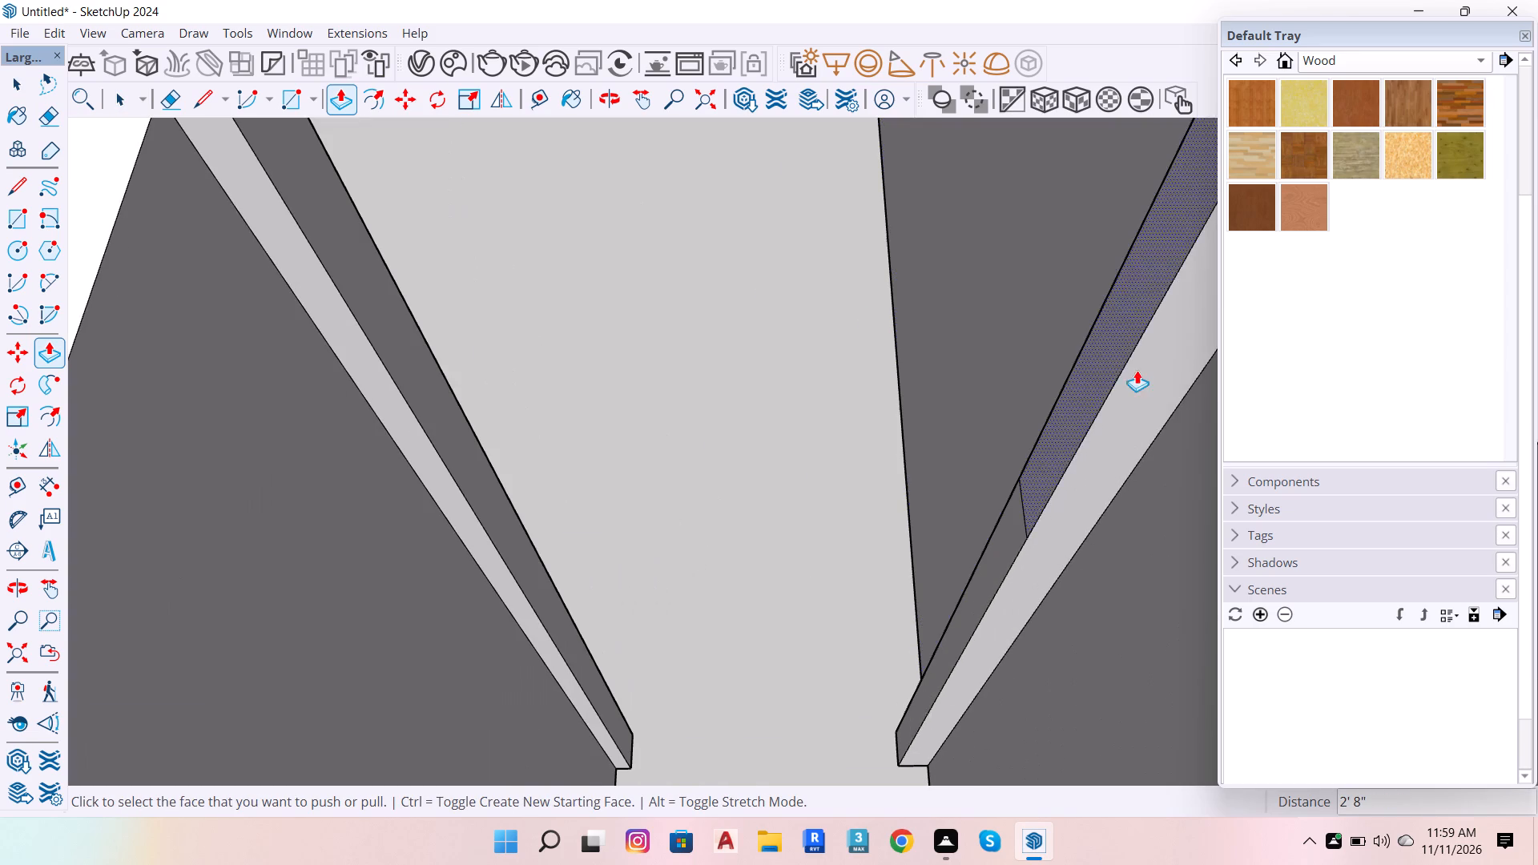
{"action": "left_click", "coordinate": [1104, 348]}
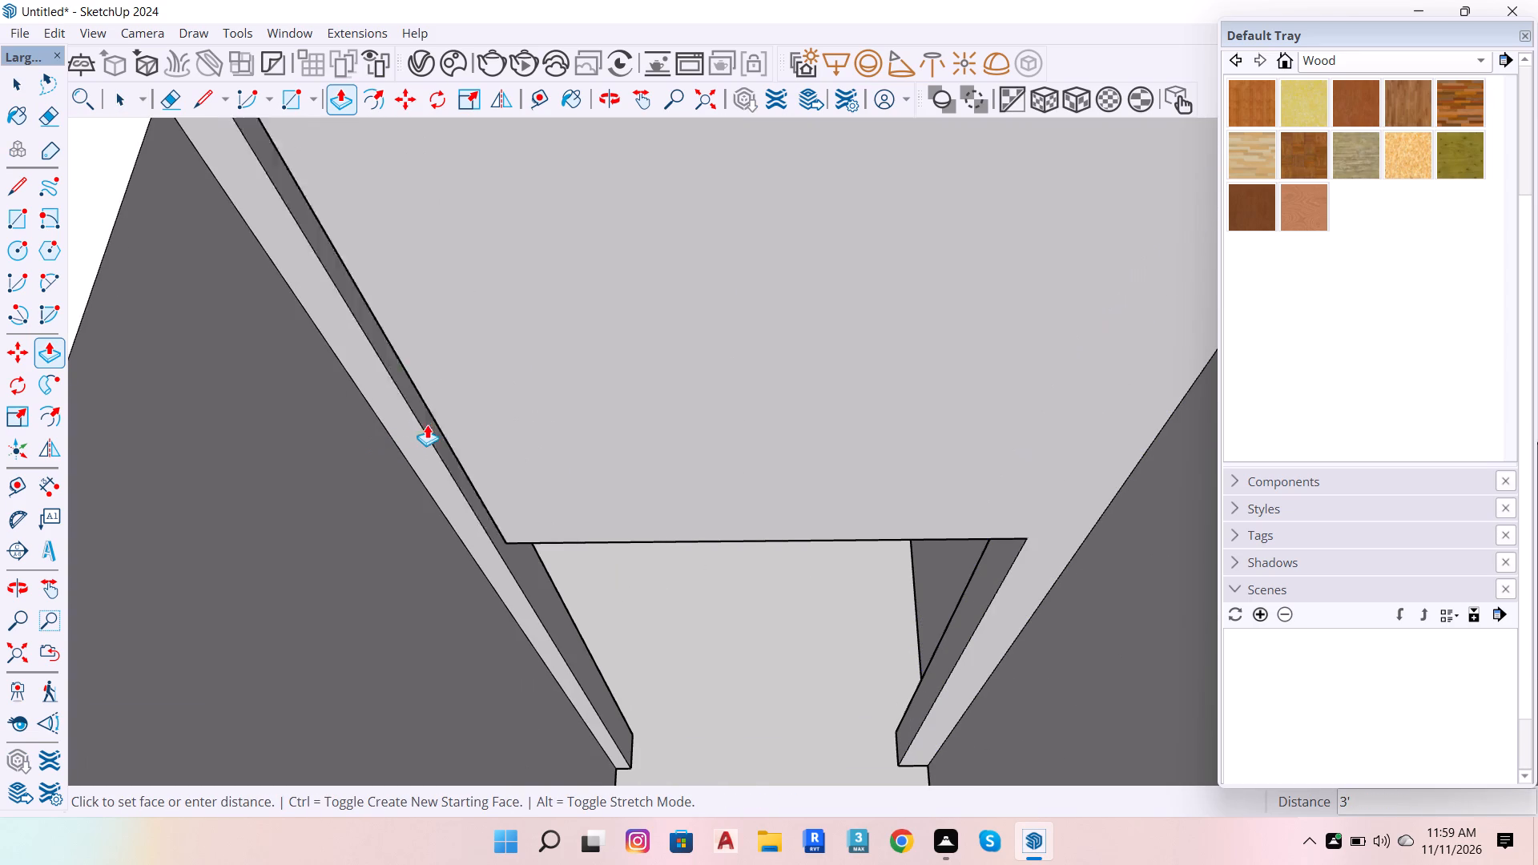
{"action": "left_click", "coordinate": [427, 424]}
{"action": "scroll", "coordinate": [562, 327], "scroll_direction": "down", "scroll_amount": 20}
{"action": "scroll", "coordinate": [562, 327], "scroll_direction": "down", "scroll_amount": 1}
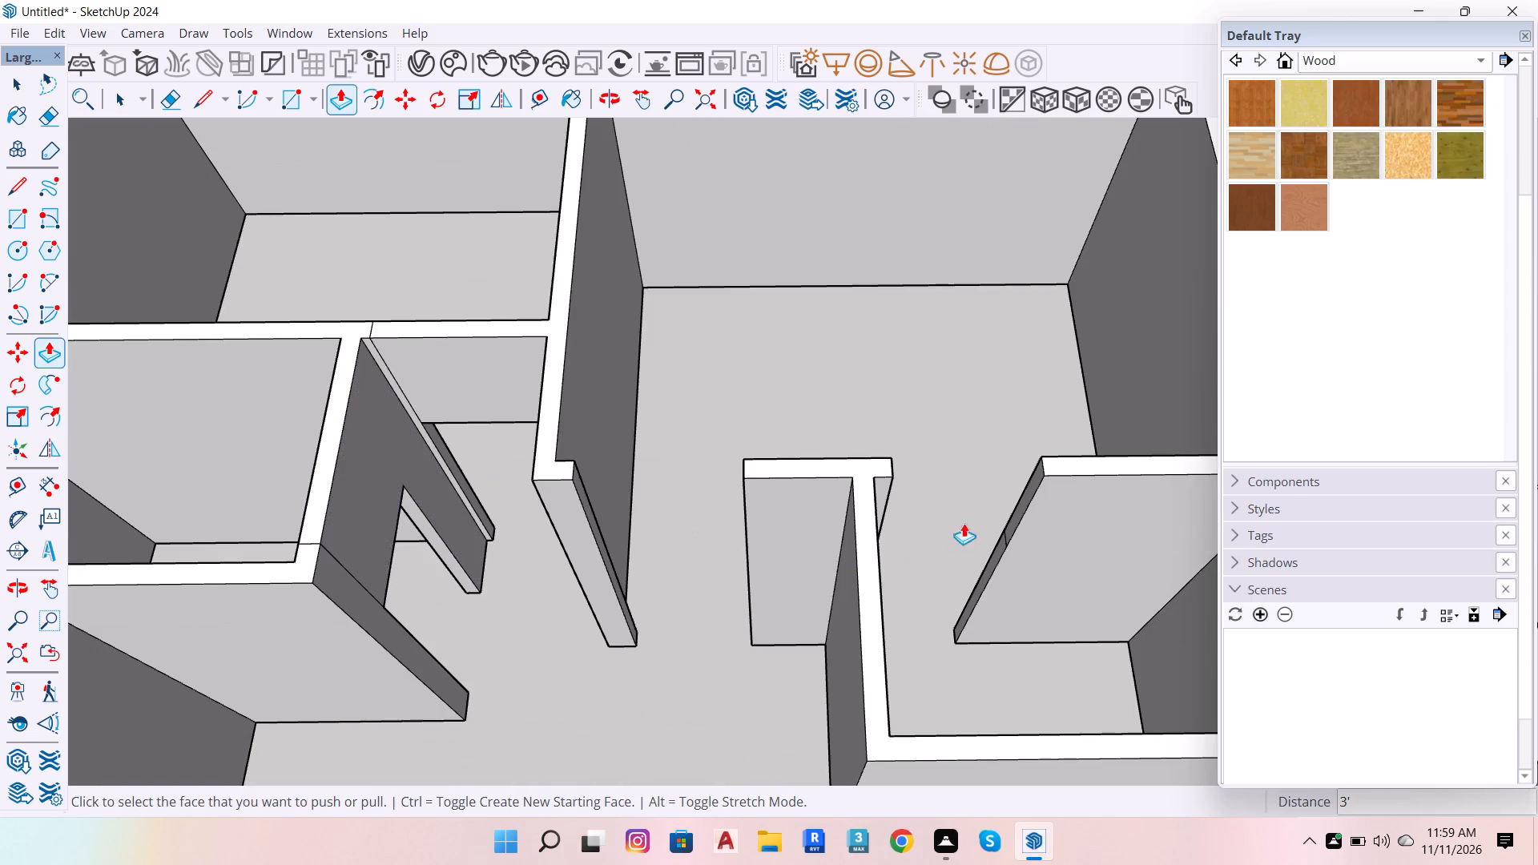
Push/pull the adjacent side wall's upper end face 2'8" to the T-shaped wall, and extend the T-shaped wall's upper end 3' to the central wall.
{"action": "scroll", "coordinate": [1125, 481], "scroll_direction": "up", "scroll_amount": 4}
{"action": "left_click", "coordinate": [996, 505]}
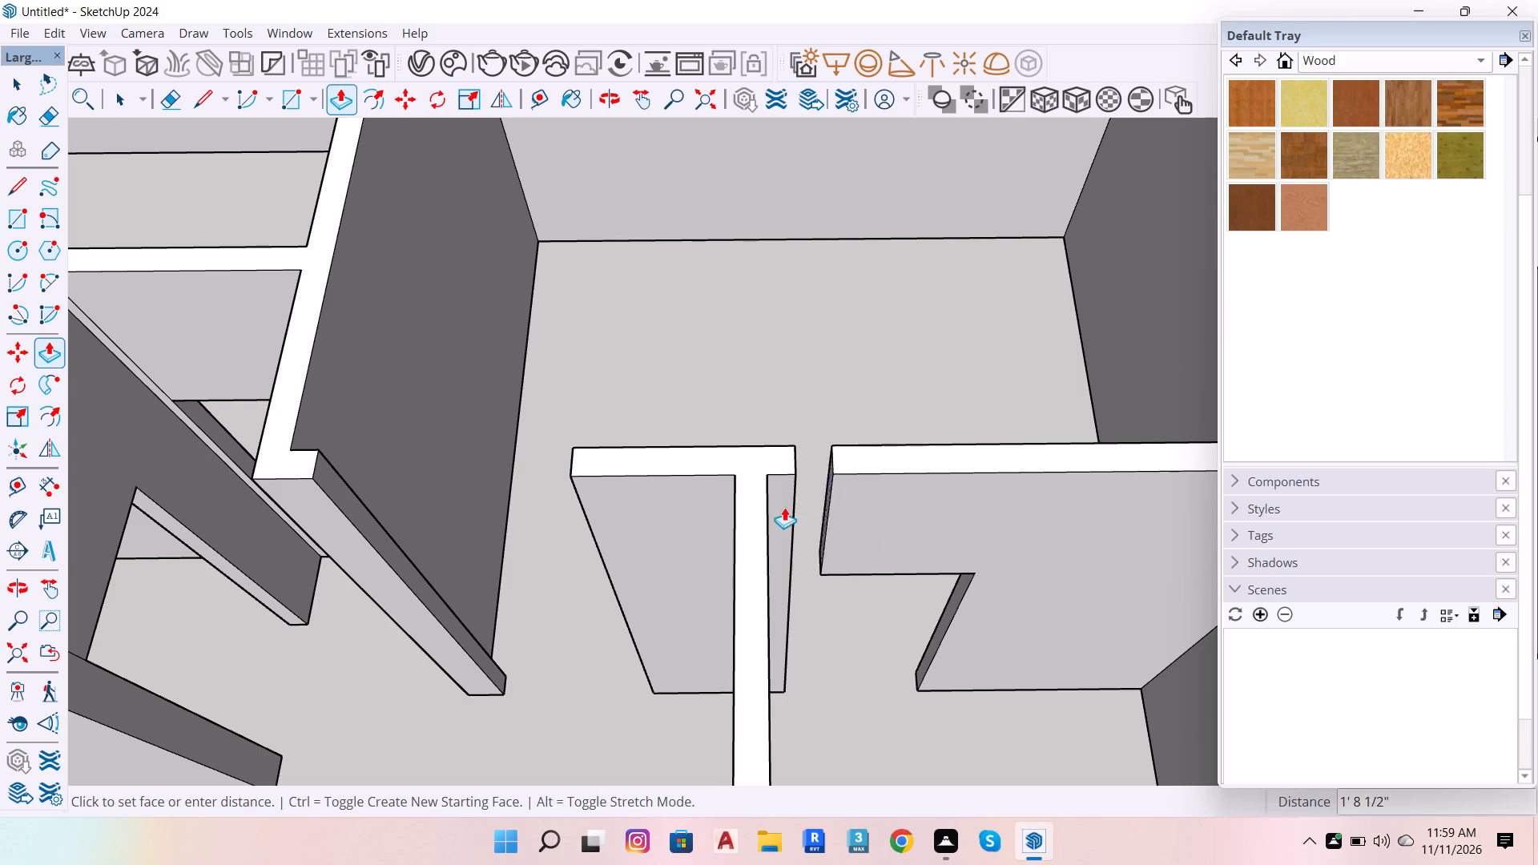
{"action": "left_click", "coordinate": [795, 520]}
{"action": "scroll", "coordinate": [1108, 438], "scroll_direction": "down", "scroll_amount": 14}
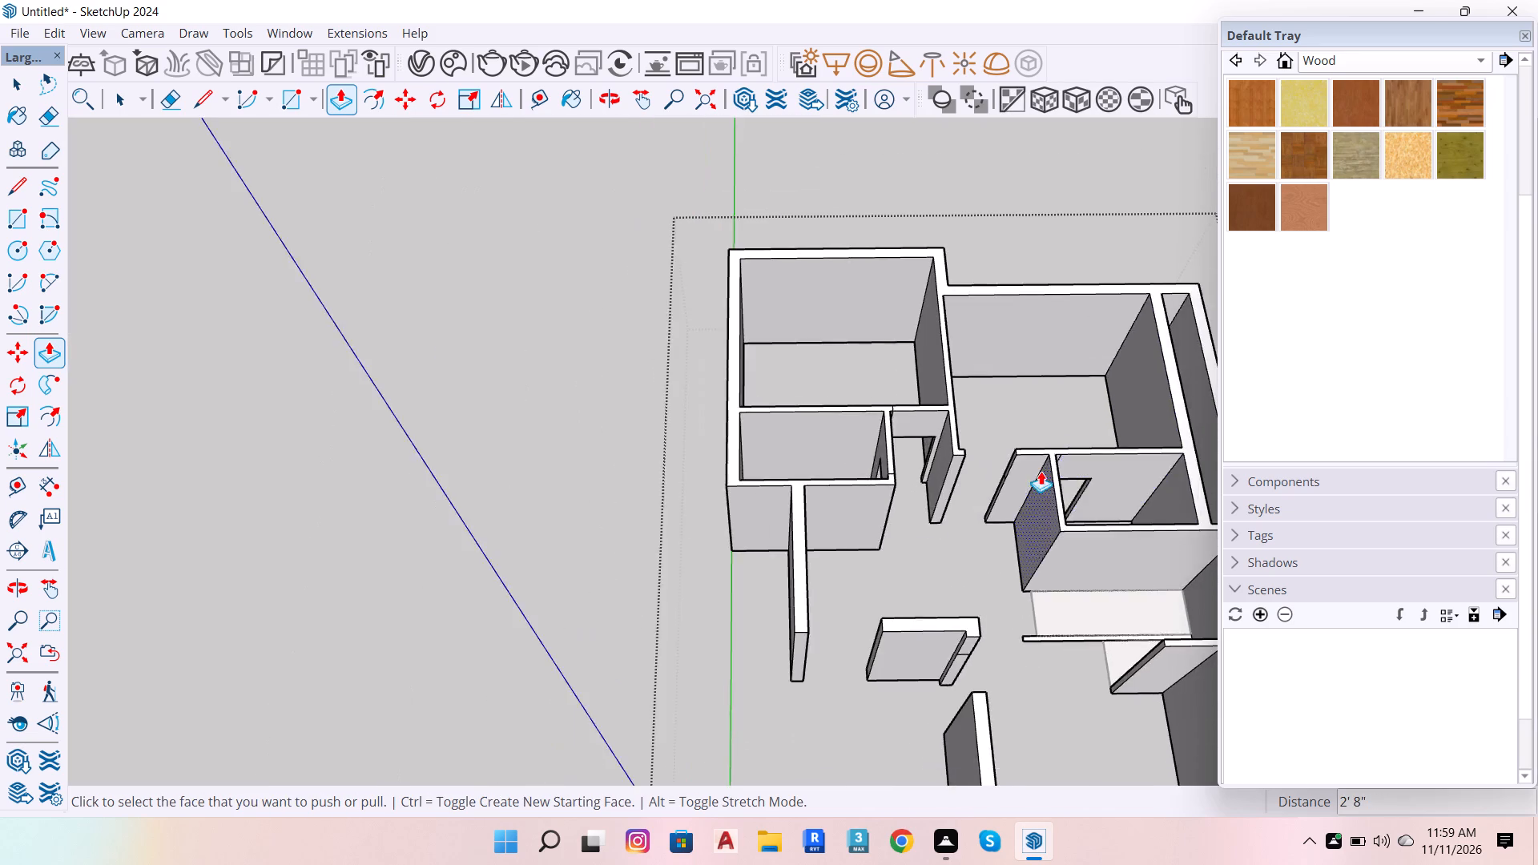
{"action": "scroll", "coordinate": [1004, 451], "scroll_direction": "up", "scroll_amount": 16}
{"action": "left_click", "coordinate": [1029, 497]}
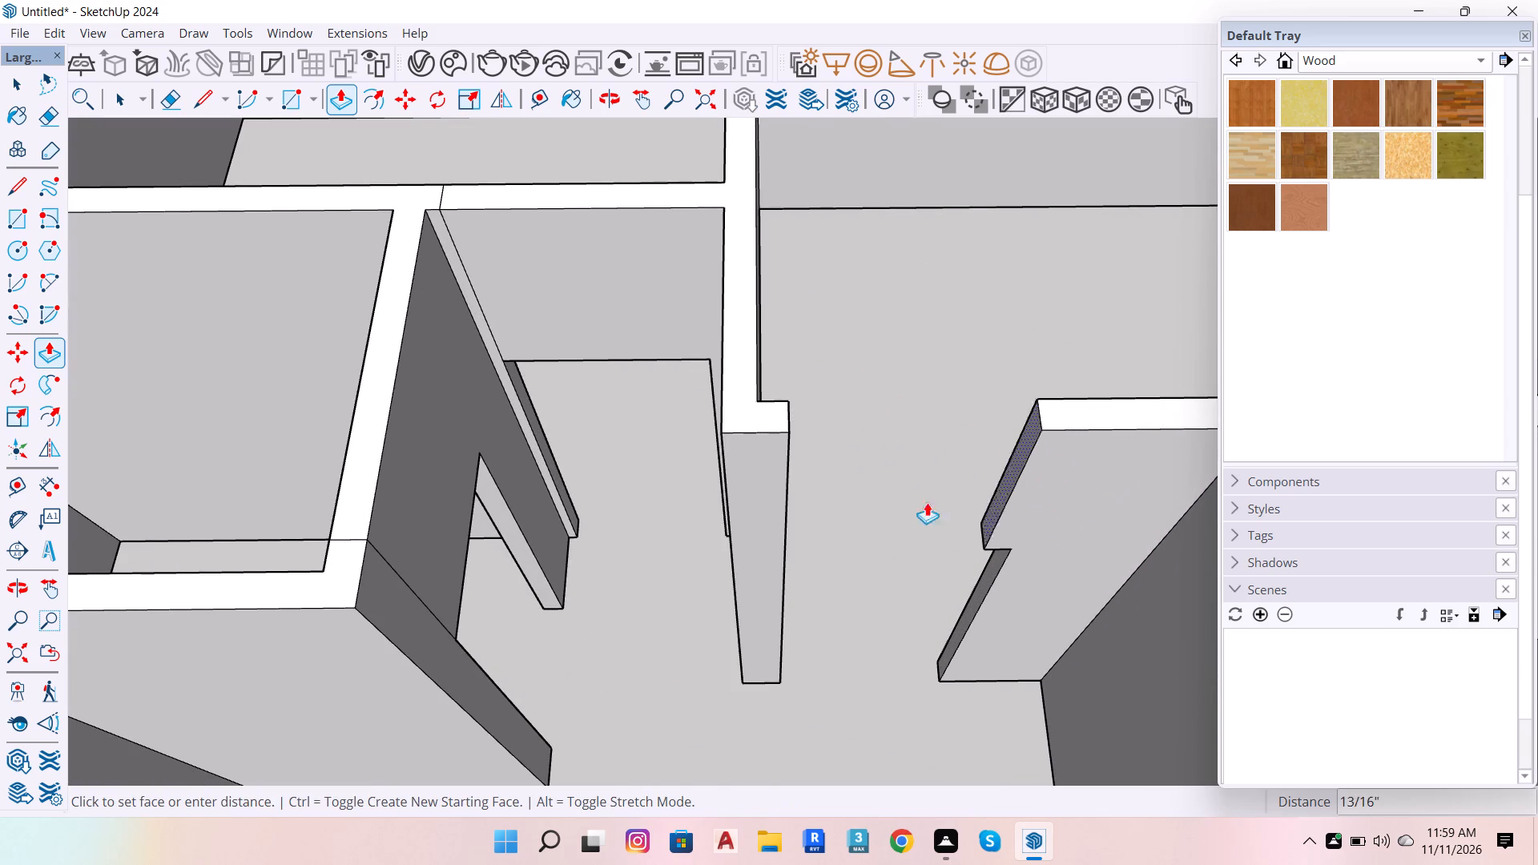
{"action": "left_click", "coordinate": [787, 484]}
{"action": "scroll", "coordinate": [831, 342], "scroll_direction": "down", "scroll_amount": 15}
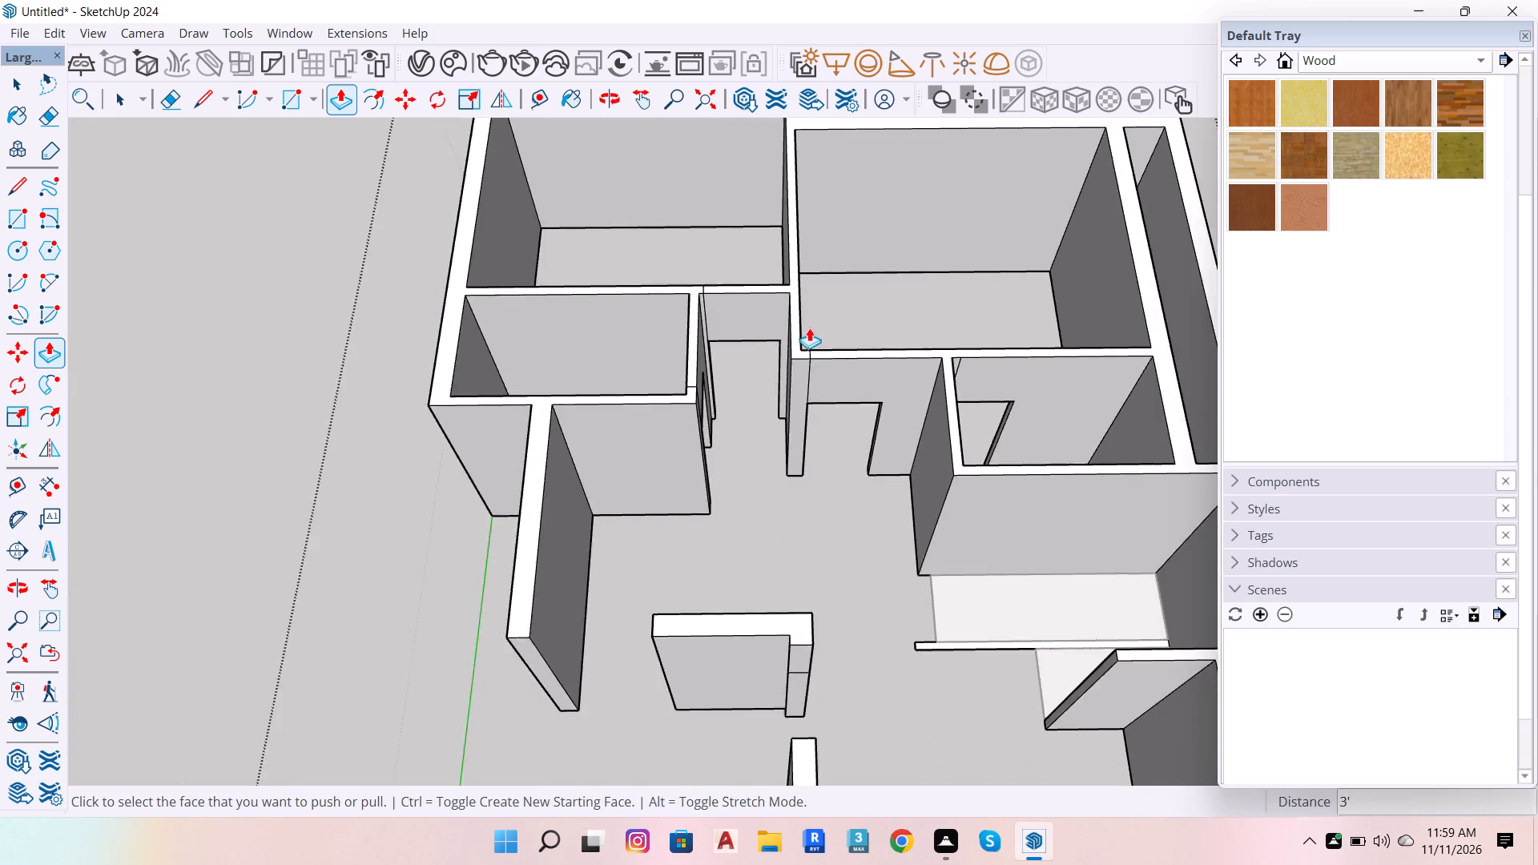
Push/pull the short L-shaped wall's upper end face across the gap to the long wall's end.
{"action": "scroll", "coordinate": [809, 328], "scroll_direction": "down", "scroll_amount": 4}
{"action": "scroll", "coordinate": [833, 517], "scroll_direction": "up", "scroll_amount": 8}
{"action": "left_click", "coordinate": [791, 479]}
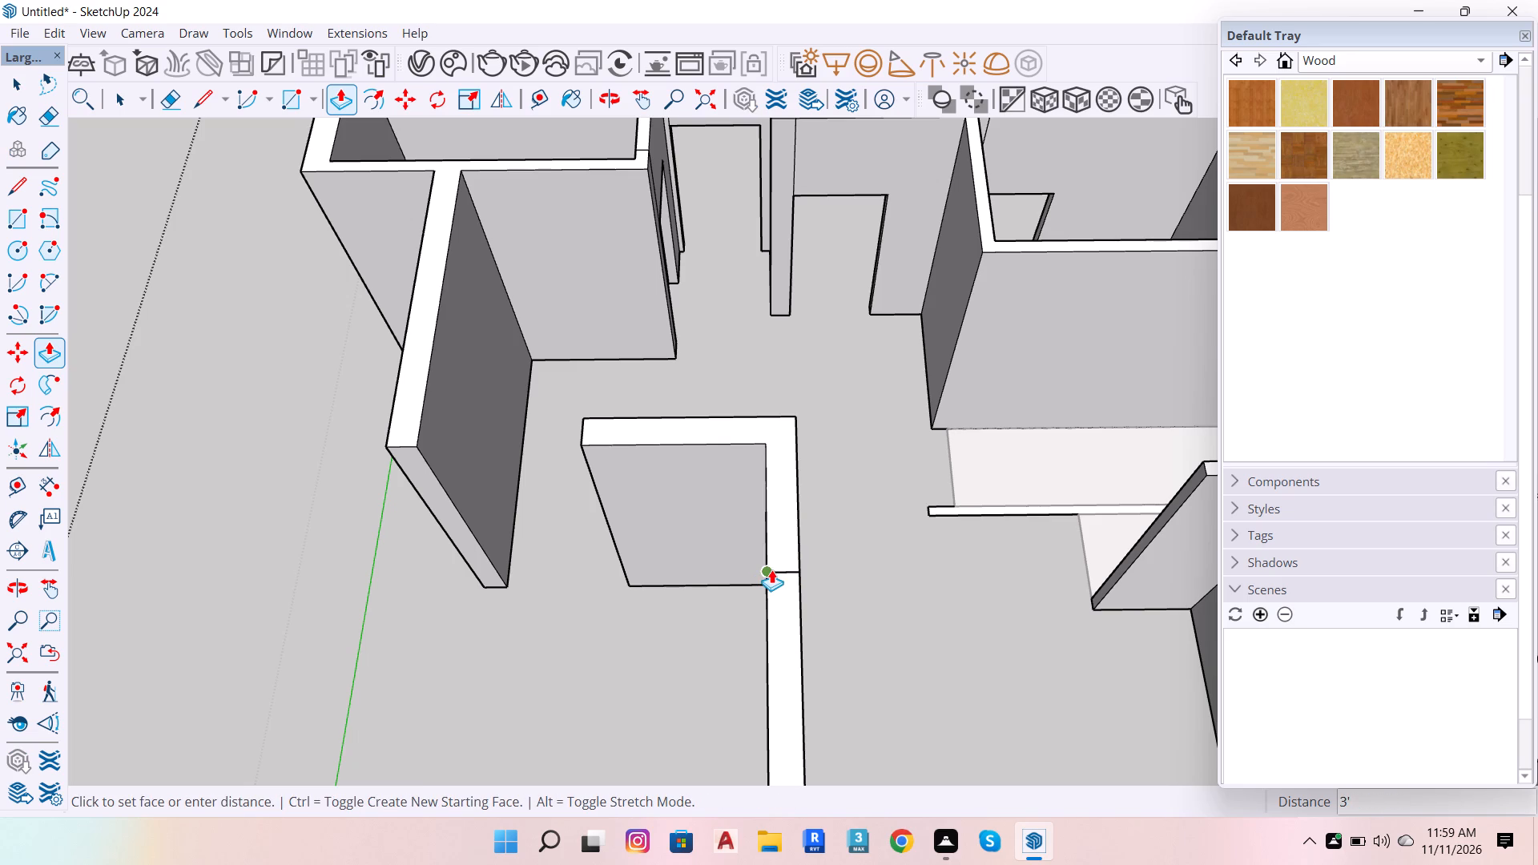
{"action": "left_click", "coordinate": [771, 569]}
{"action": "scroll", "coordinate": [949, 507], "scroll_direction": "down", "scroll_amount": 7}
{"action": "scroll", "coordinate": [742, 464], "scroll_direction": "down", "scroll_amount": 6}
{"action": "scroll", "coordinate": [856, 507], "scroll_direction": "up", "scroll_amount": 8}
{"action": "key", "text": "space"}
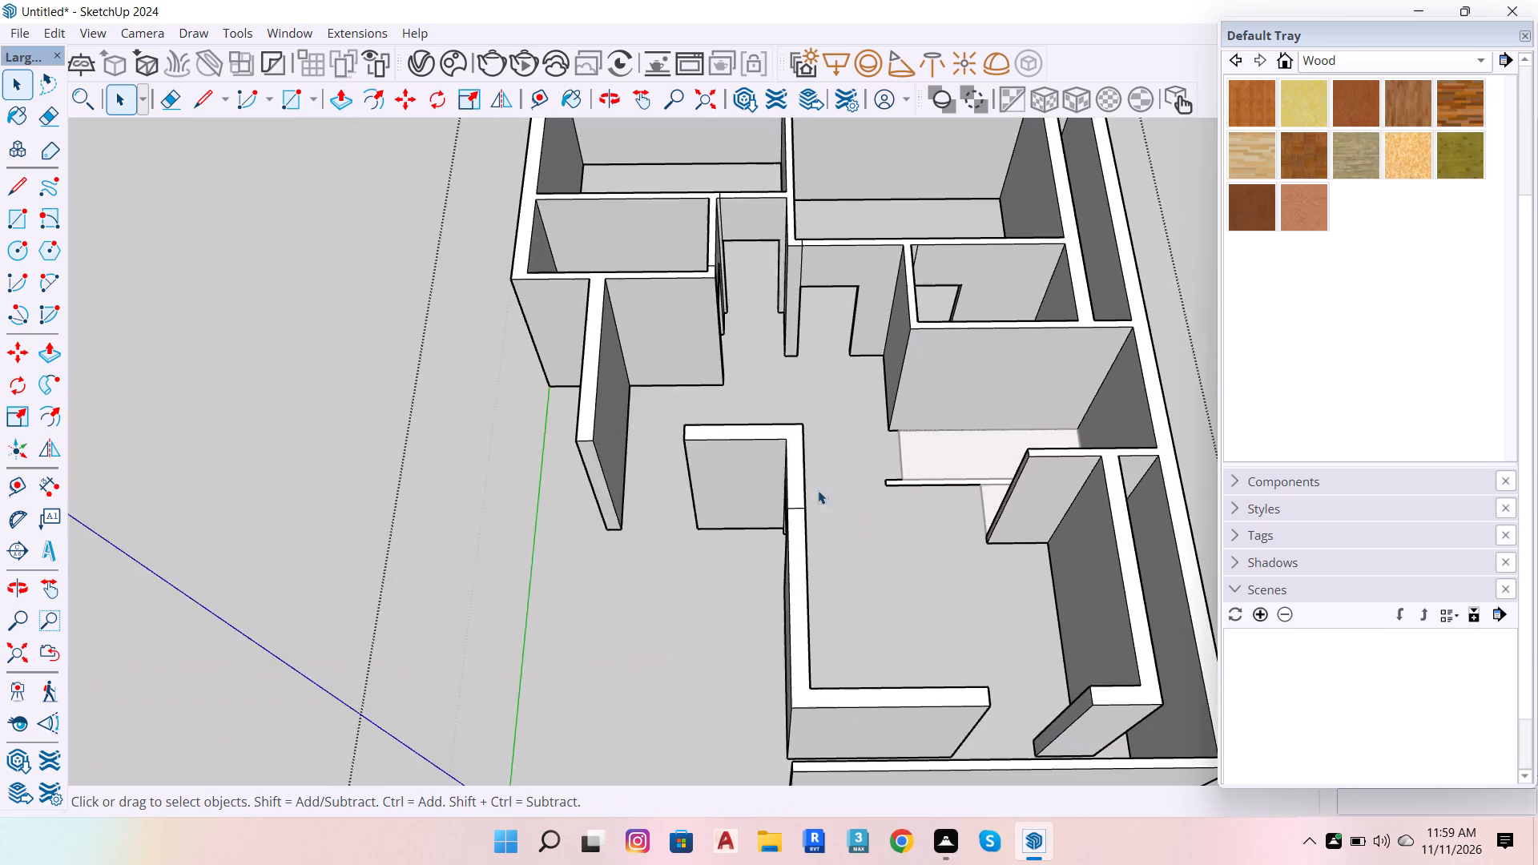
Copy the top end edges of the short wall beside the front gap and of the L-shaped wall's free end 3' straight down.
{"action": "scroll", "coordinate": [665, 471], "scroll_direction": "down", "scroll_amount": 7}
{"action": "scroll", "coordinate": [922, 682], "scroll_direction": "up", "scroll_amount": 8}
{"action": "scroll", "coordinate": [827, 488], "scroll_direction": "up", "scroll_amount": 7}
{"action": "left_click_drag", "start_coordinate": [815, 456], "coordinate": [841, 549]}
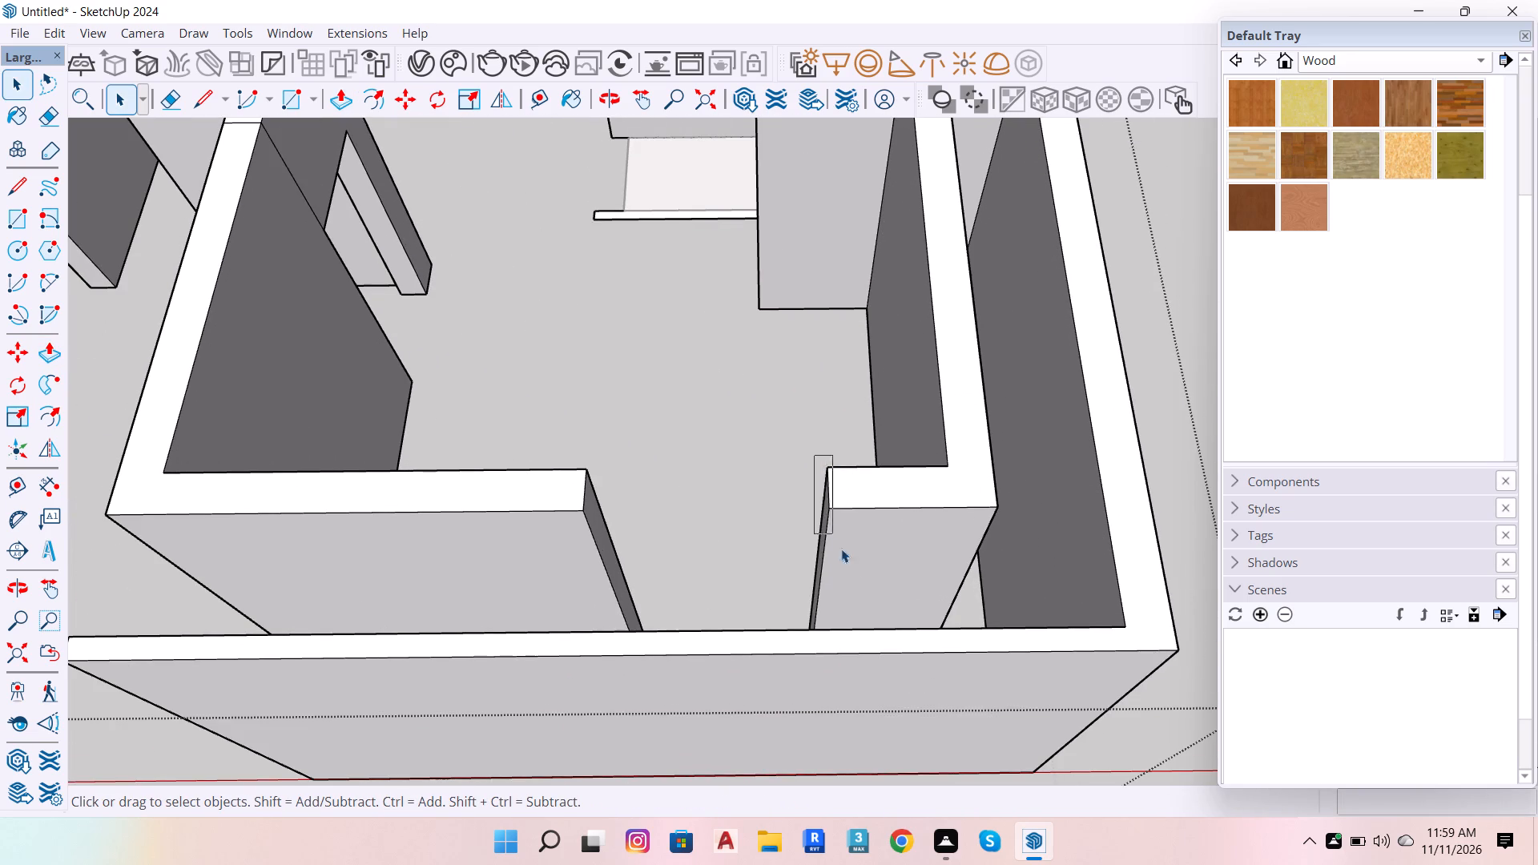
{"action": "left_click_drag", "start_coordinate": [841, 549], "coordinate": [855, 566]}
{"action": "scroll", "coordinate": [1006, 501], "scroll_direction": "down", "scroll_amount": 13}
{"action": "scroll", "coordinate": [554, 285], "scroll_direction": "up", "scroll_amount": 6}
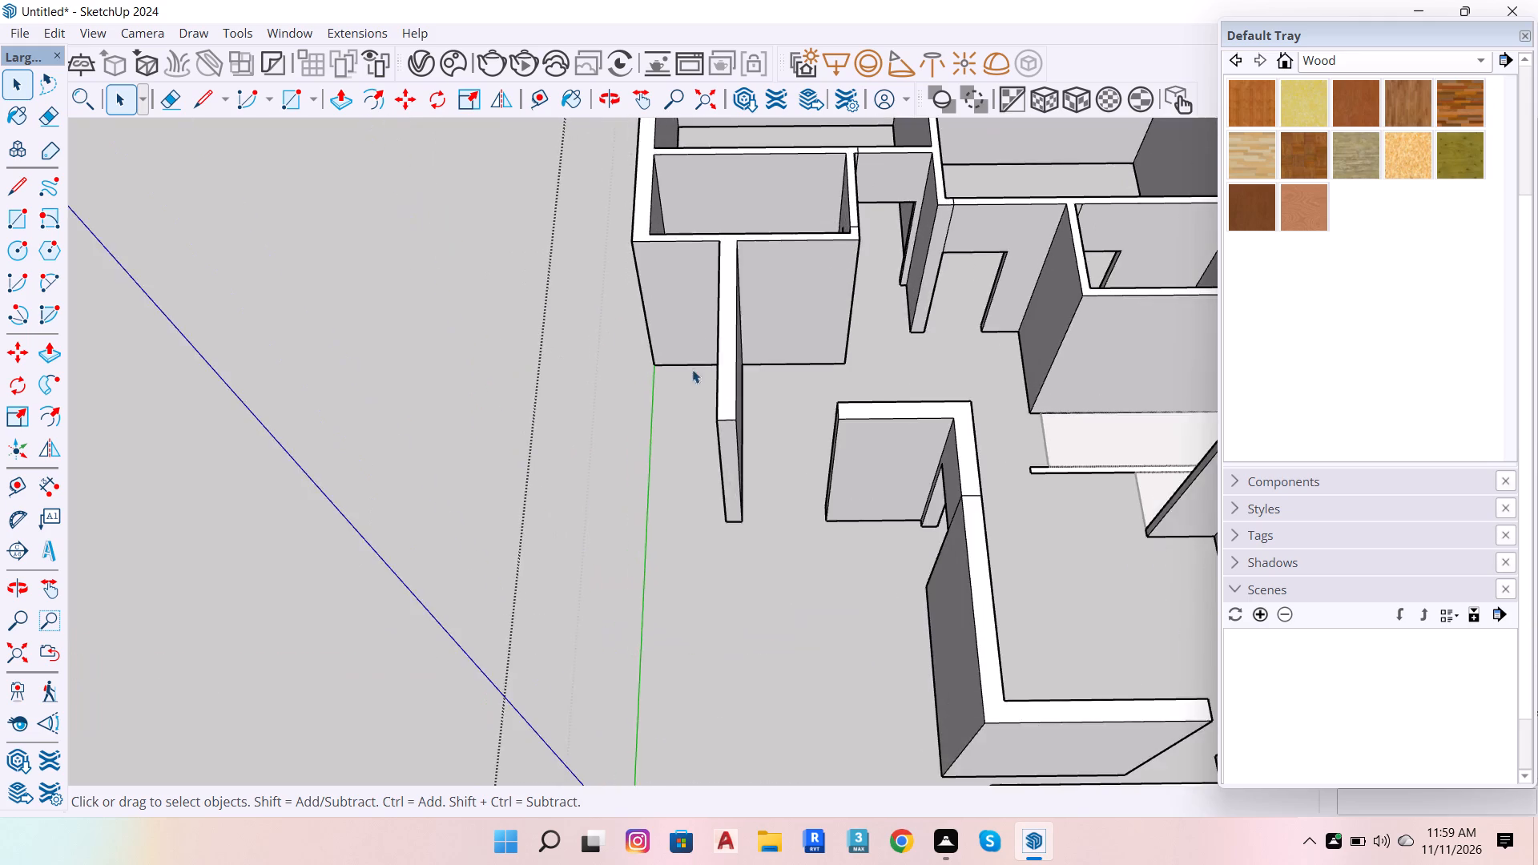
{"action": "scroll", "coordinate": [899, 388], "scroll_direction": "up", "scroll_amount": 6}
{"action": "scroll", "coordinate": [696, 421], "scroll_direction": "up", "scroll_amount": 8}
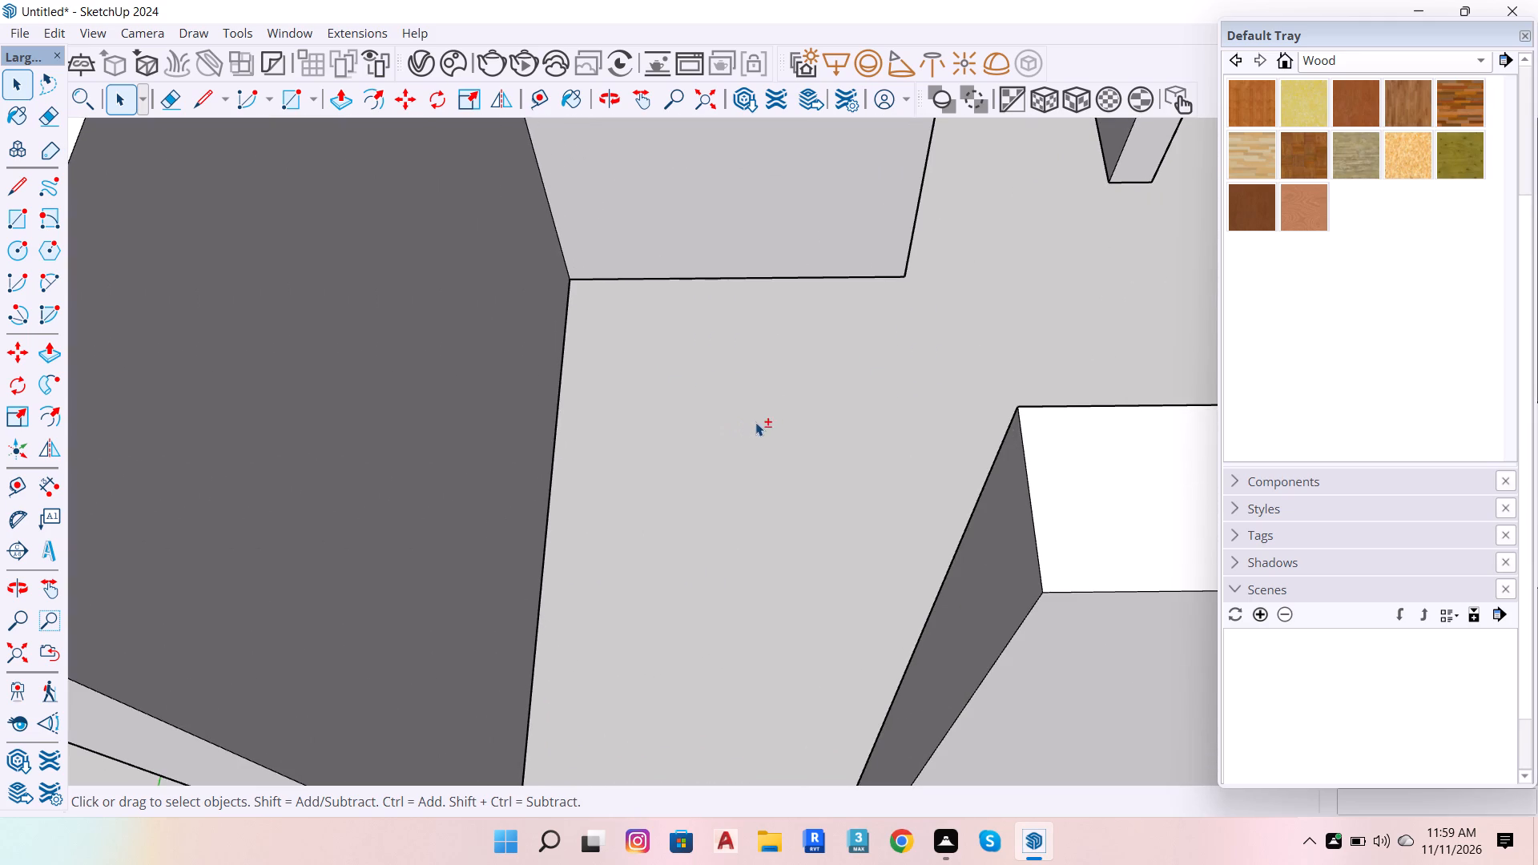
{"action": "left_click_drag", "start_coordinate": [904, 334], "coordinate": [1104, 663], "text": "shift"}
{"action": "scroll", "coordinate": [923, 410], "scroll_direction": "down", "scroll_amount": 7, "text": "shift"}
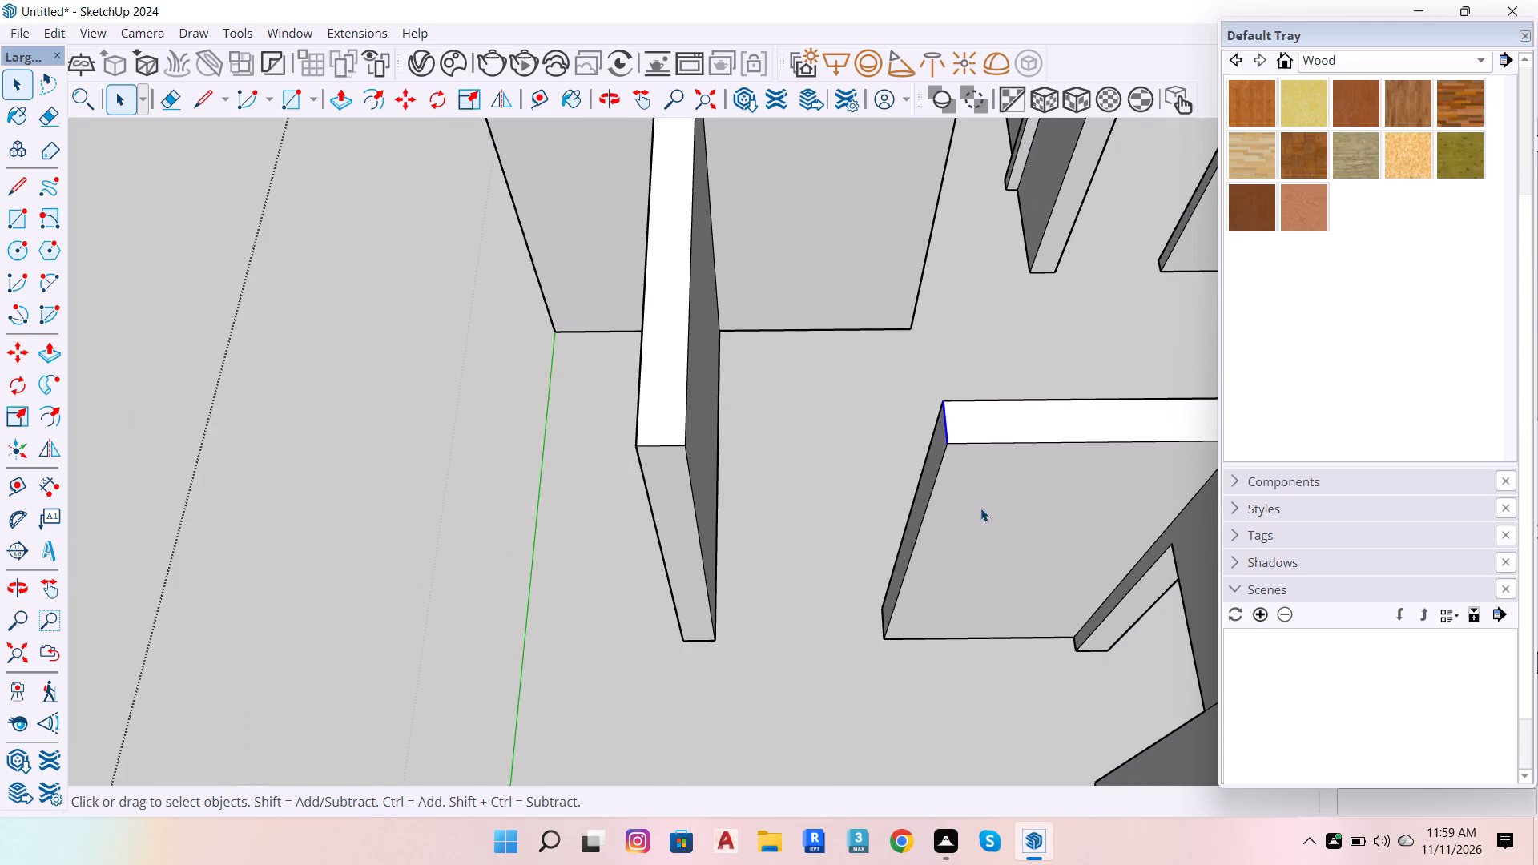
{"action": "scroll", "coordinate": [931, 441], "scroll_direction": "up", "scroll_amount": 5}
{"action": "key", "text": "m"}
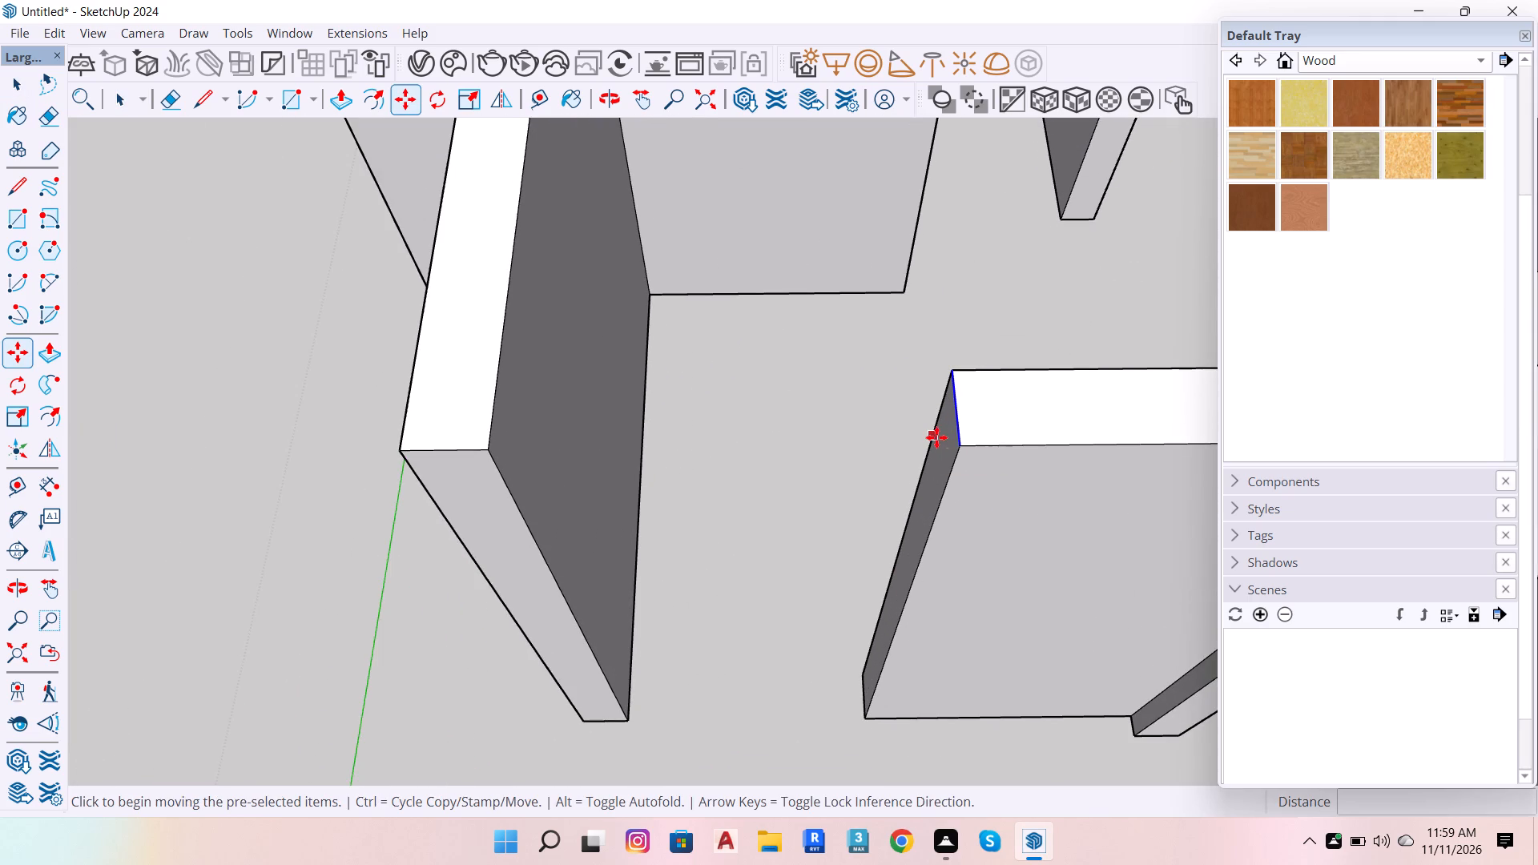
{"action": "left_click", "coordinate": [952, 405]}
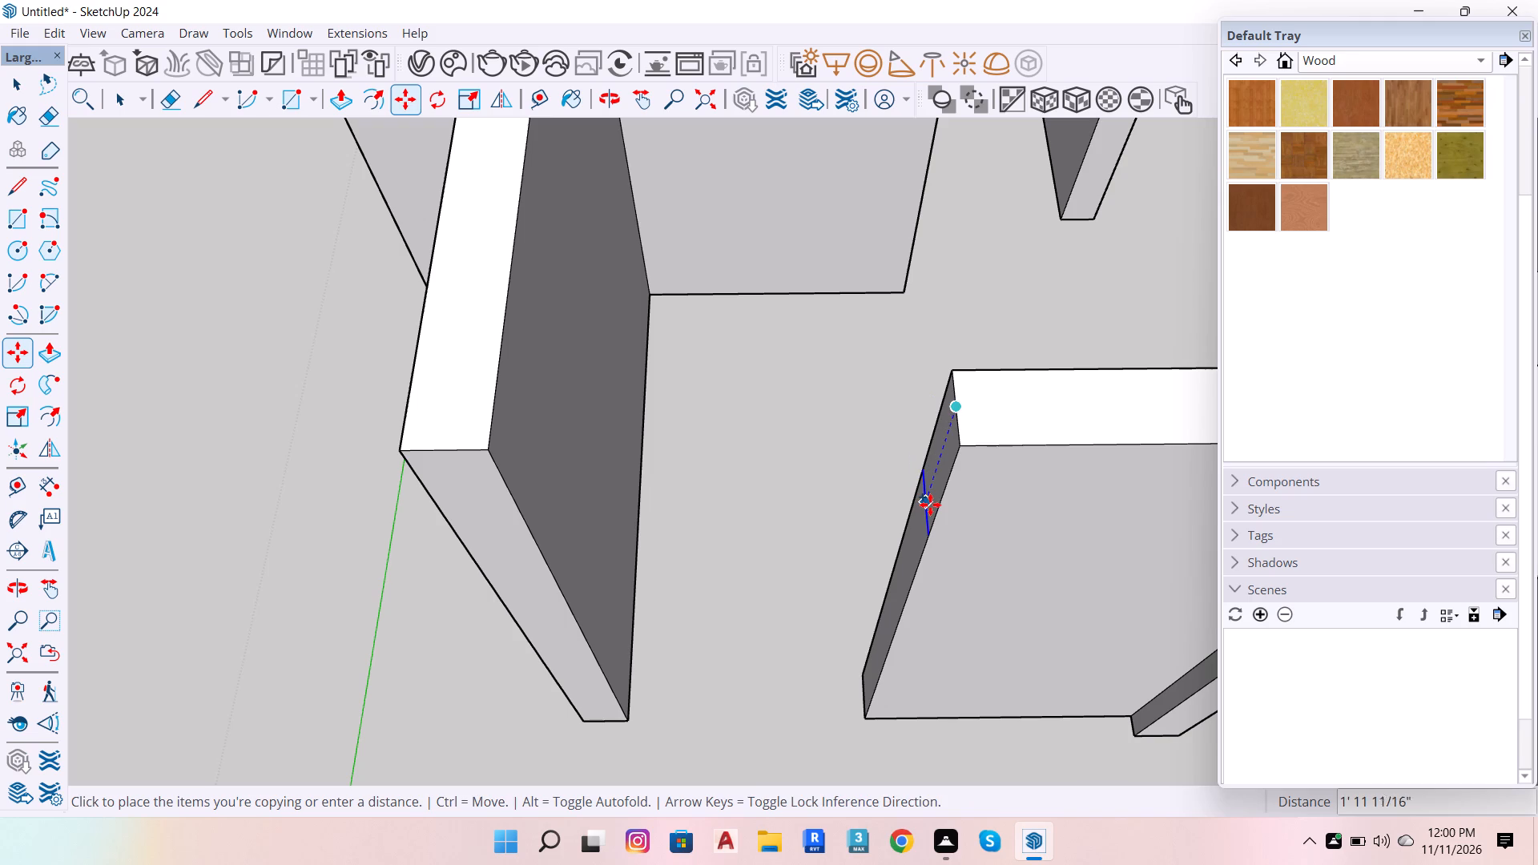
{"action": "key", "text": "Up"}
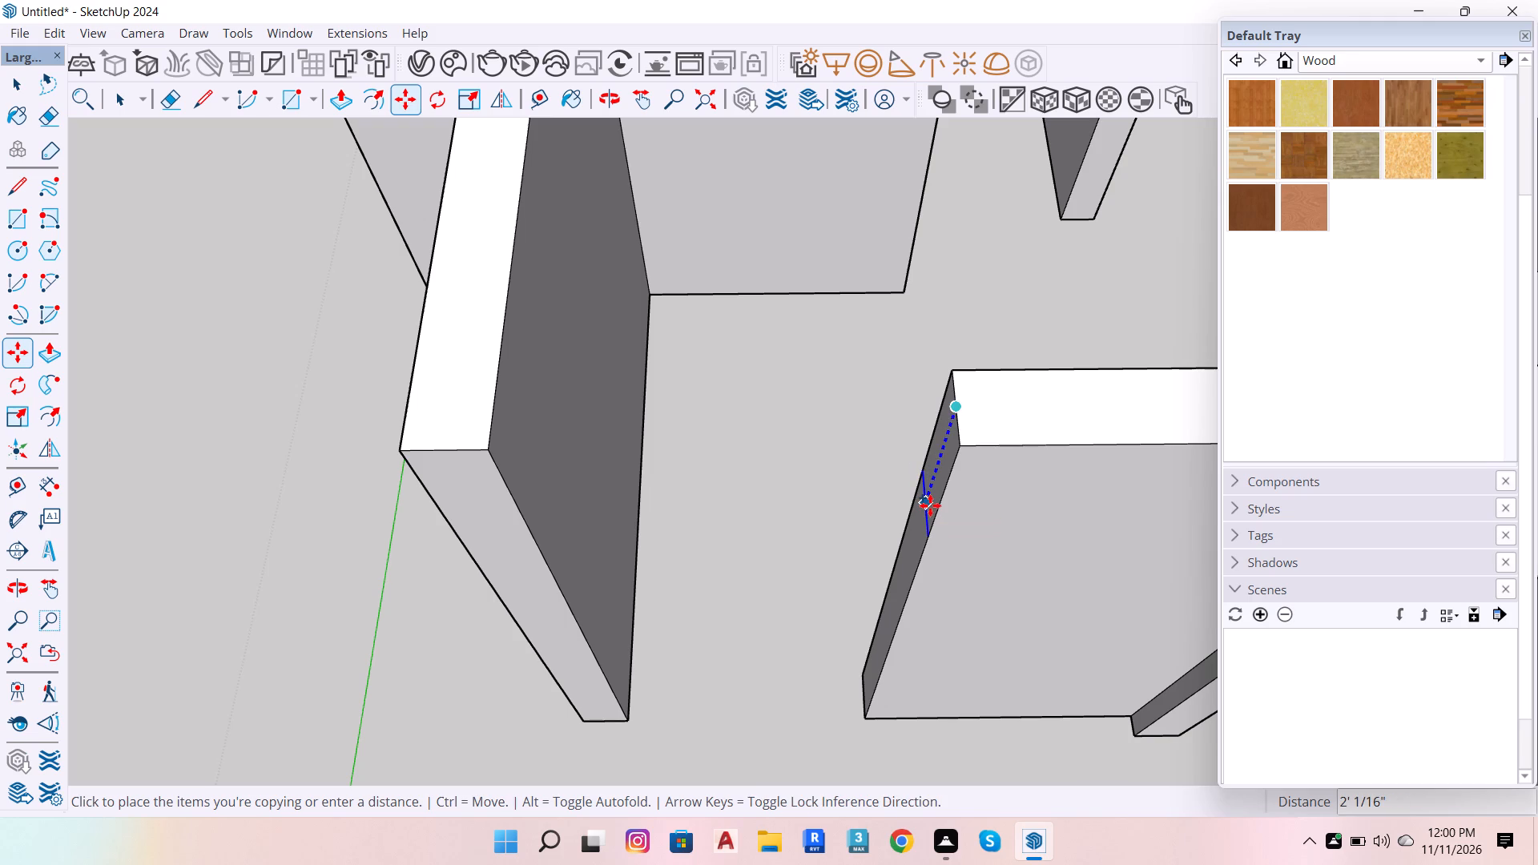
{"action": "type", "text": "3'"}
{"action": "key", "text": "Return"}
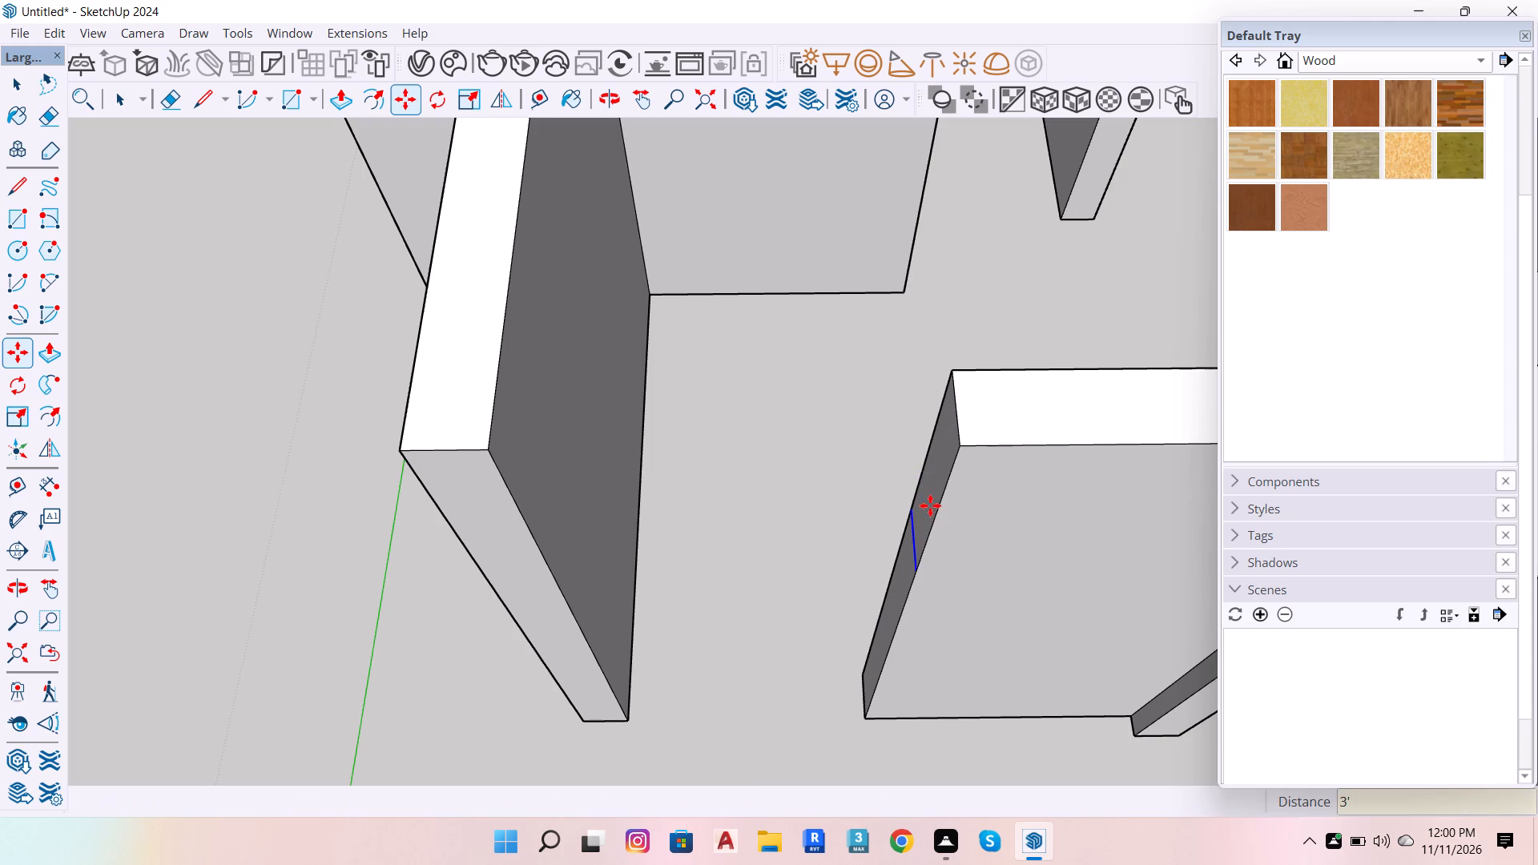
Copy the 3' marker edges on the wall ends beside both window gaps another 4' straight down.
{"action": "left_click", "coordinate": [913, 538]}
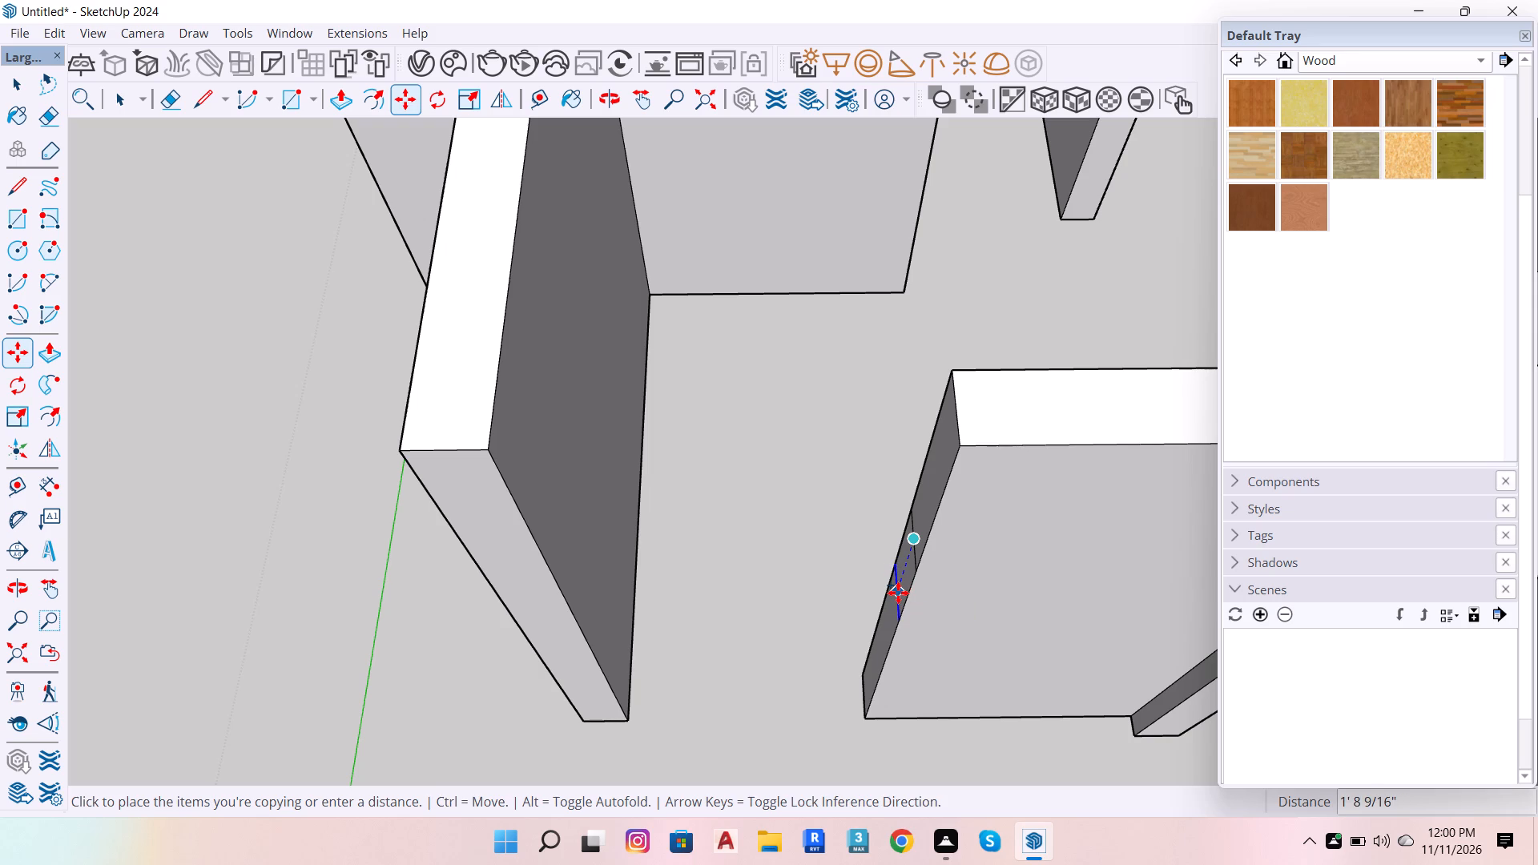
{"action": "key", "text": "Up"}
{"action": "type", "text": "4'"}
{"action": "key", "text": "Return"}
{"action": "key", "text": "space"}
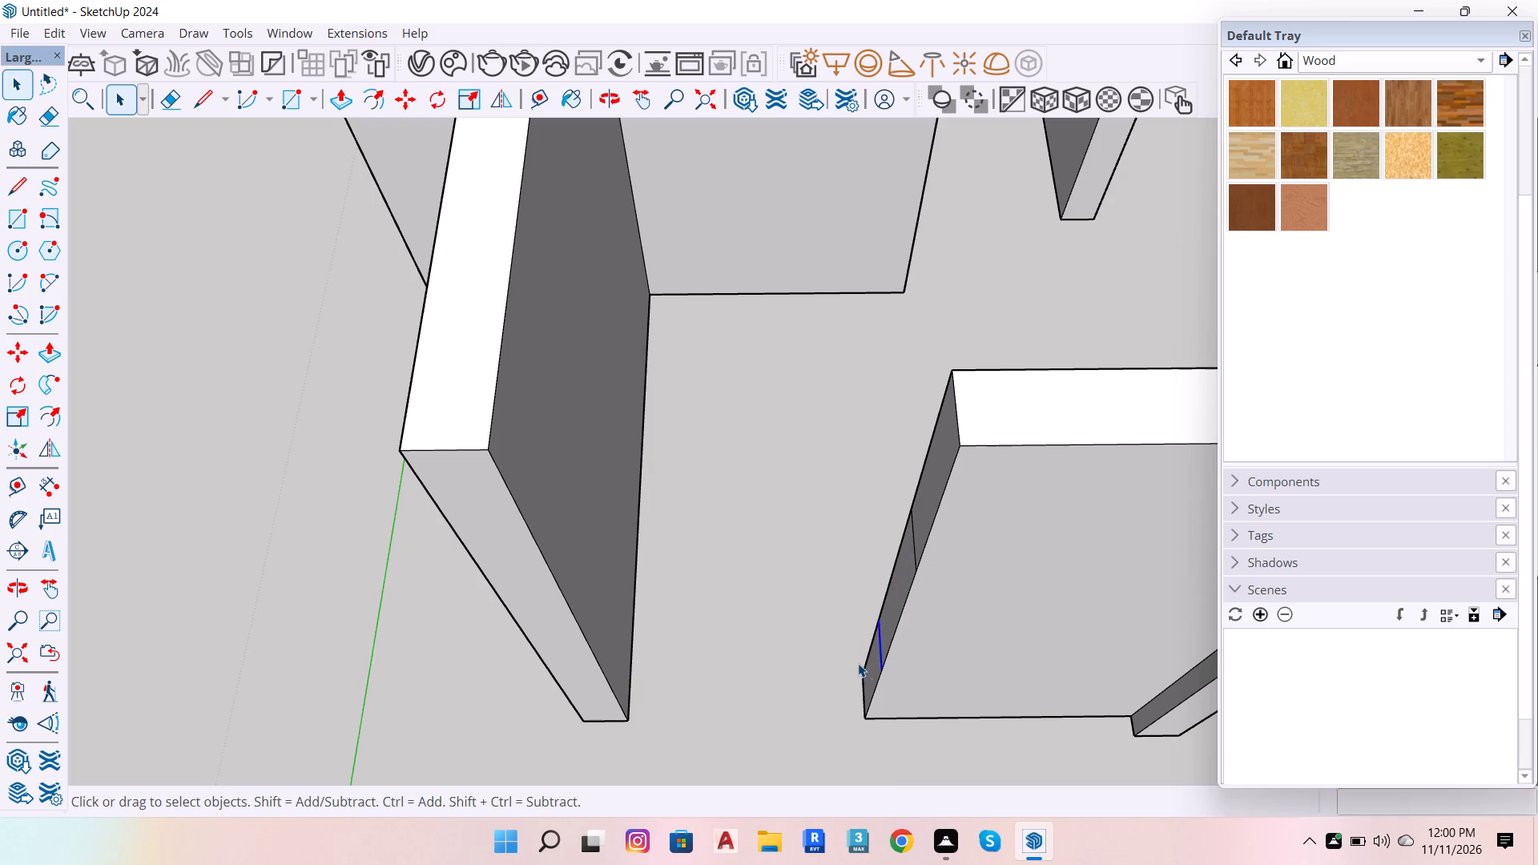
Push/pull the bottom and top sections of the L-shaped wall's free end 4' to the corner wall, leaving a window opening between.
{"action": "left_click", "coordinate": [868, 675]}
{"action": "key", "text": "p"}
{"action": "left_click", "coordinate": [868, 675]}
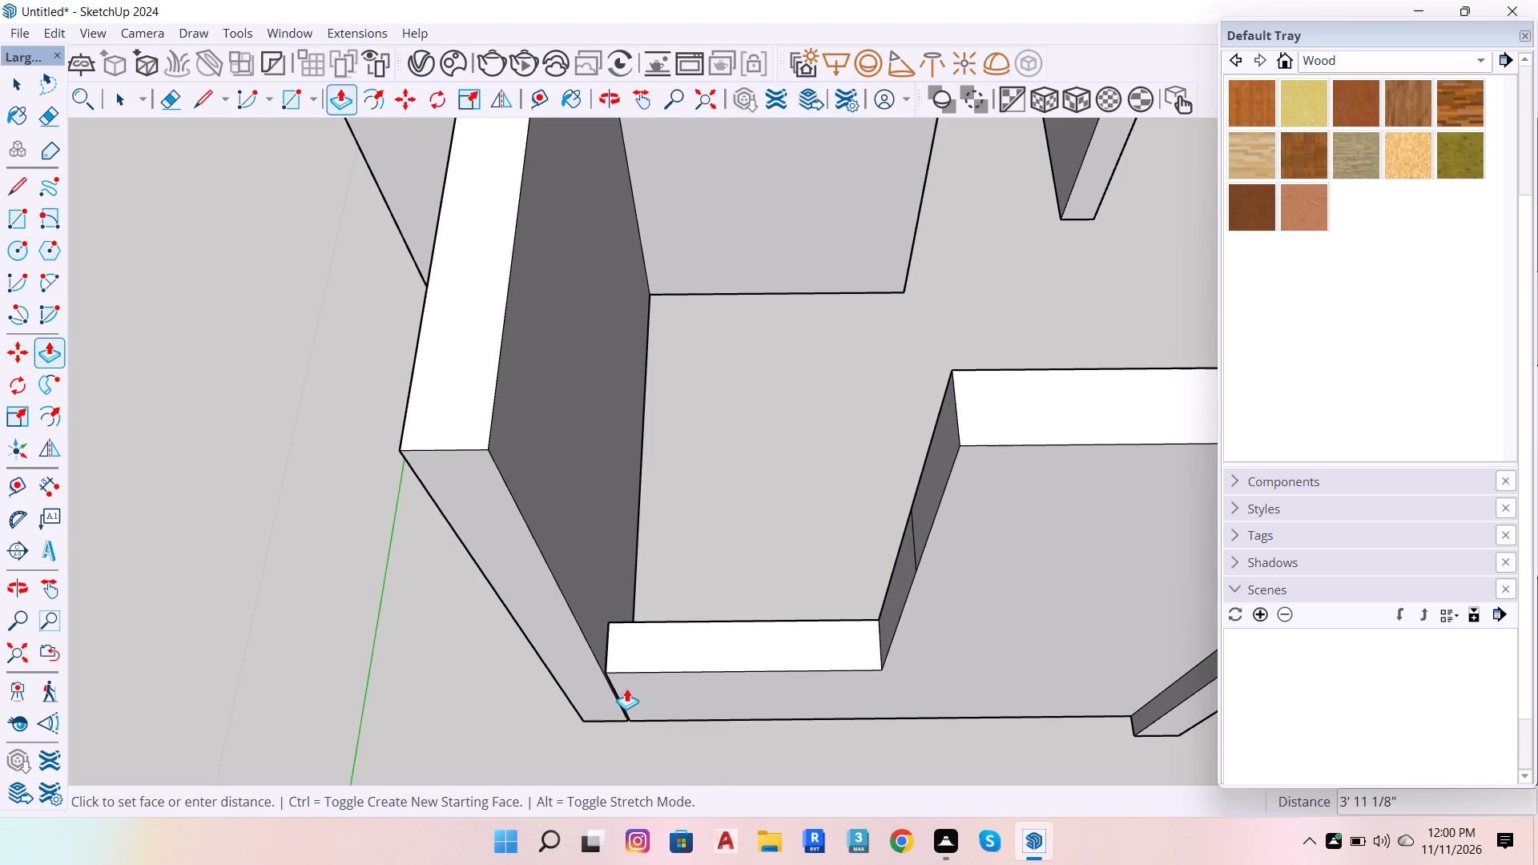
{"action": "left_click", "coordinate": [617, 700]}
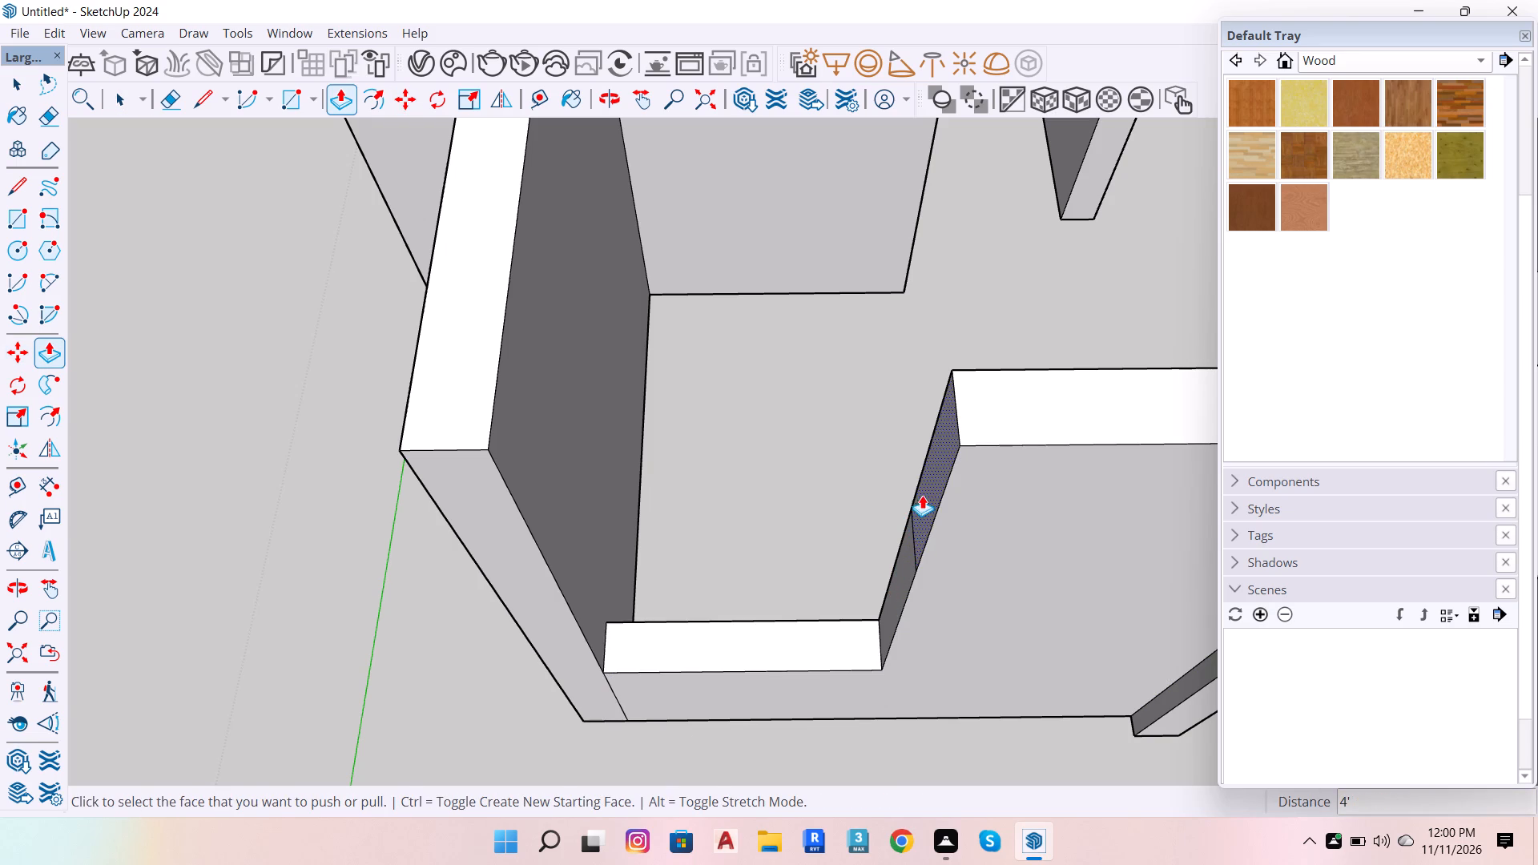
{"action": "left_click", "coordinate": [927, 495]}
{"action": "left_click", "coordinate": [534, 545]}
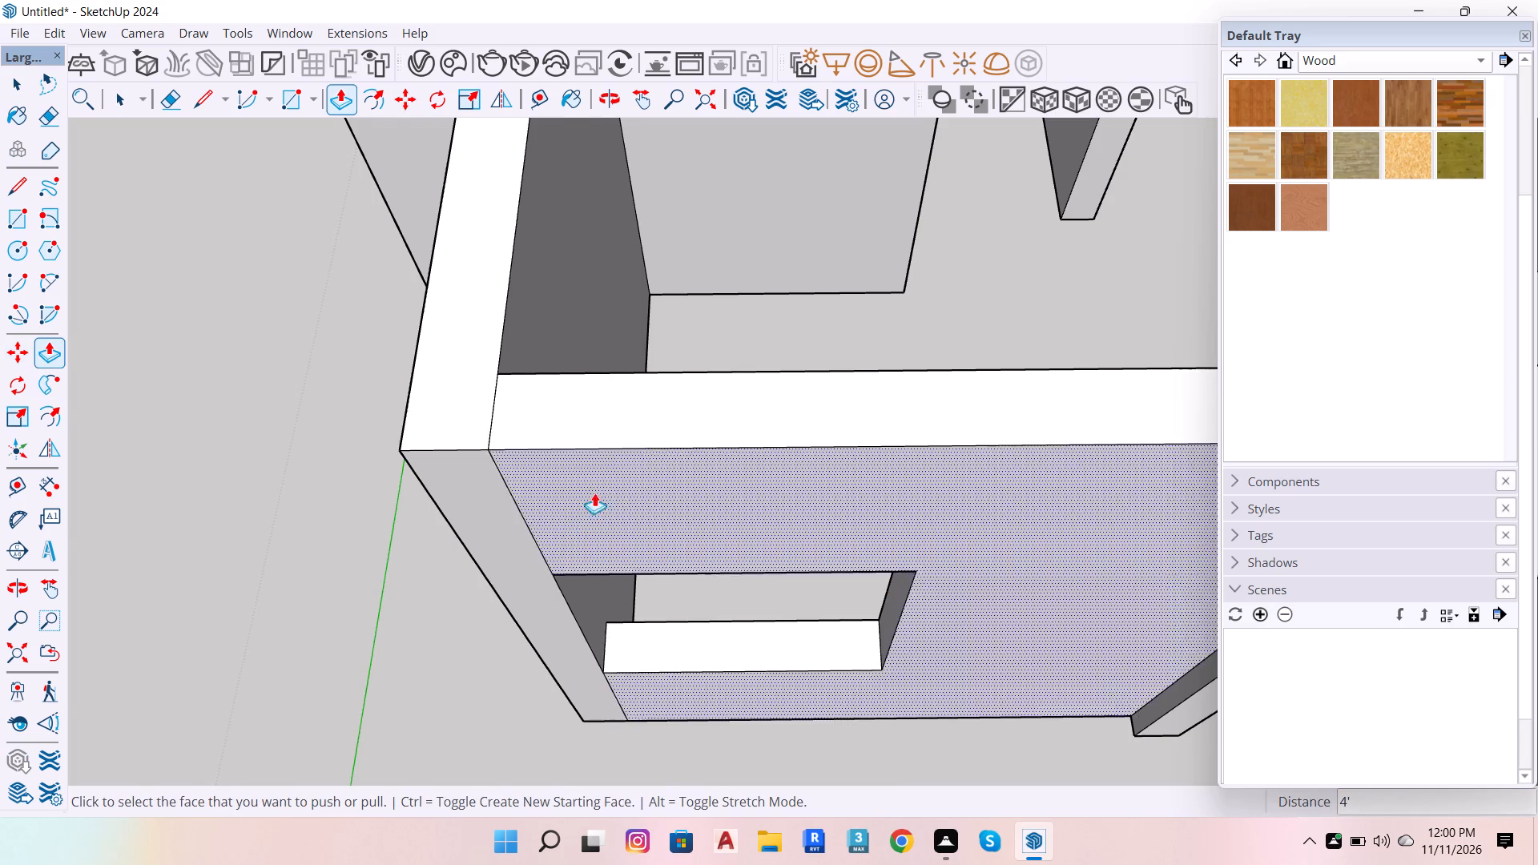
Push/pull the bottom and top sections of the short wall's end face across the front gap to the facing wall, leaving a window opening.
{"action": "scroll", "coordinate": [642, 352], "scroll_direction": "down", "scroll_amount": 20}
{"action": "scroll", "coordinate": [642, 352], "scroll_direction": "down", "scroll_amount": 1}
{"action": "scroll", "coordinate": [663, 450], "scroll_direction": "up", "scroll_amount": 7}
{"action": "scroll", "coordinate": [935, 471], "scroll_direction": "up", "scroll_amount": 9}
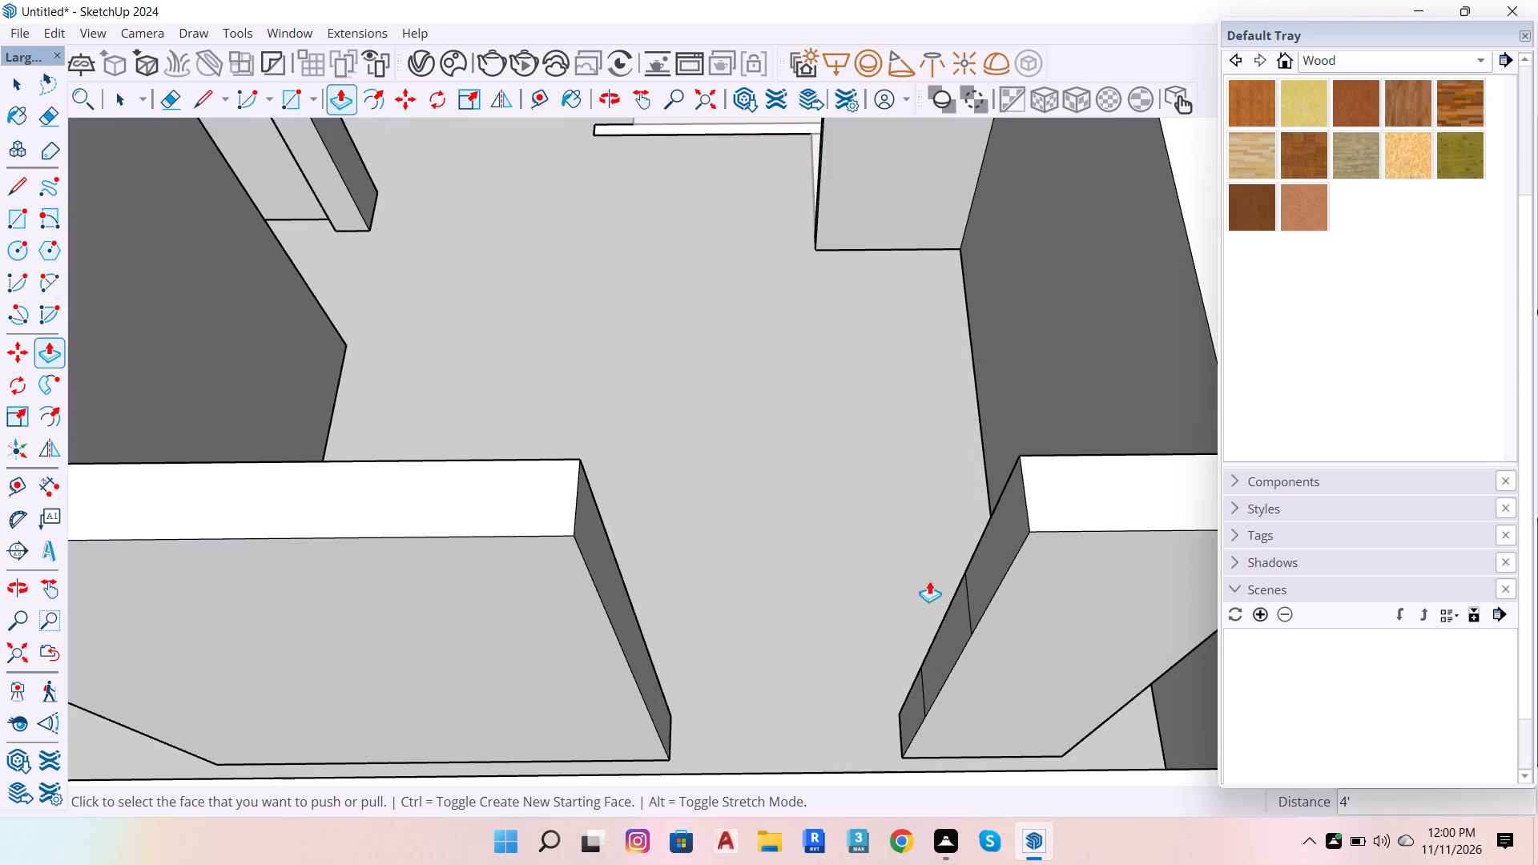
{"action": "left_click", "coordinate": [904, 718]}
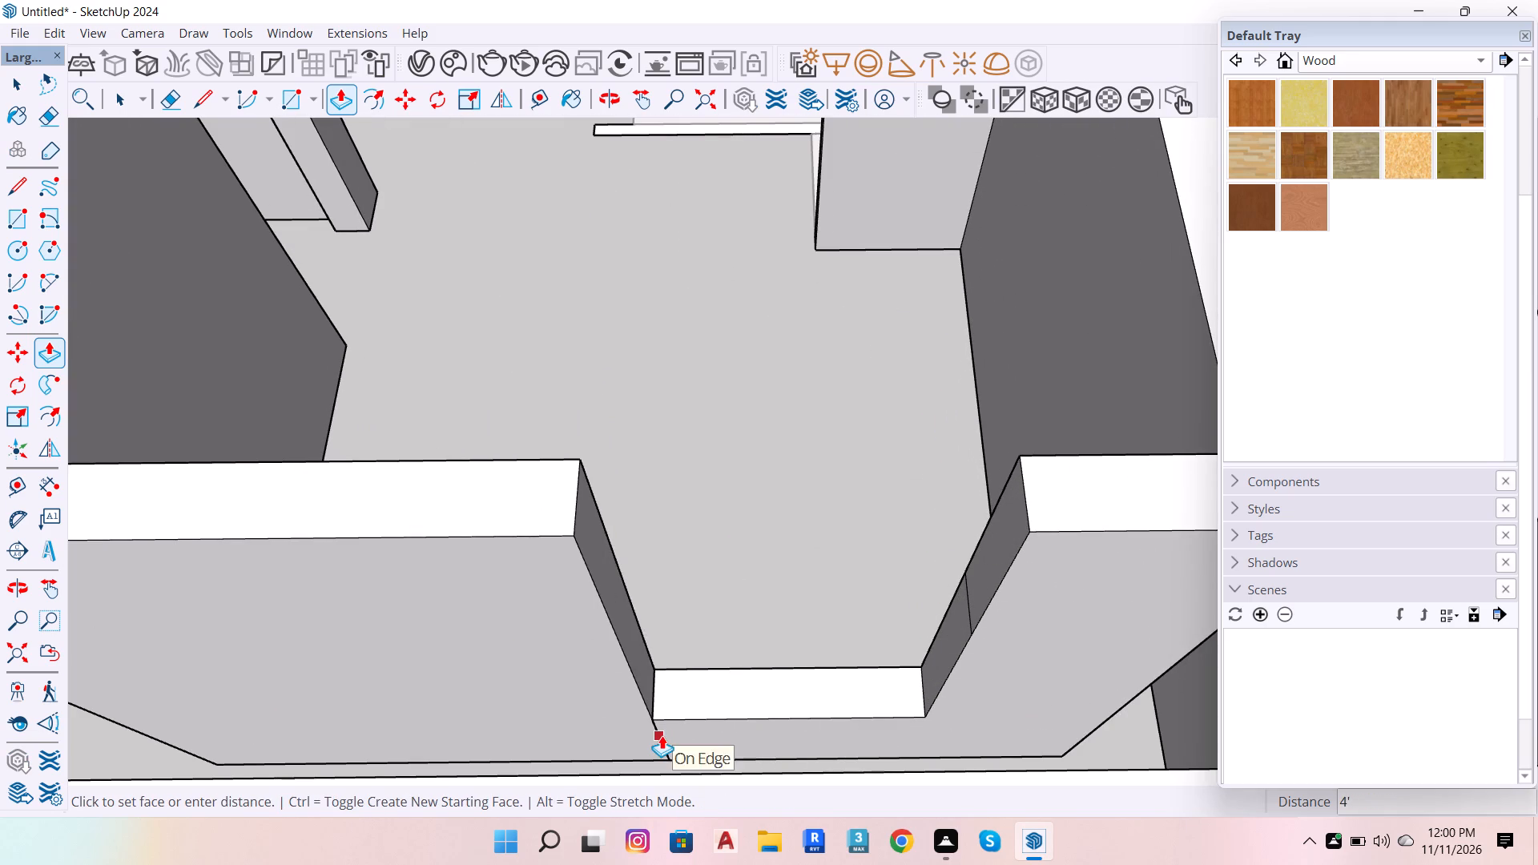
{"action": "left_click", "coordinate": [662, 735]}
{"action": "left_click", "coordinate": [996, 528]}
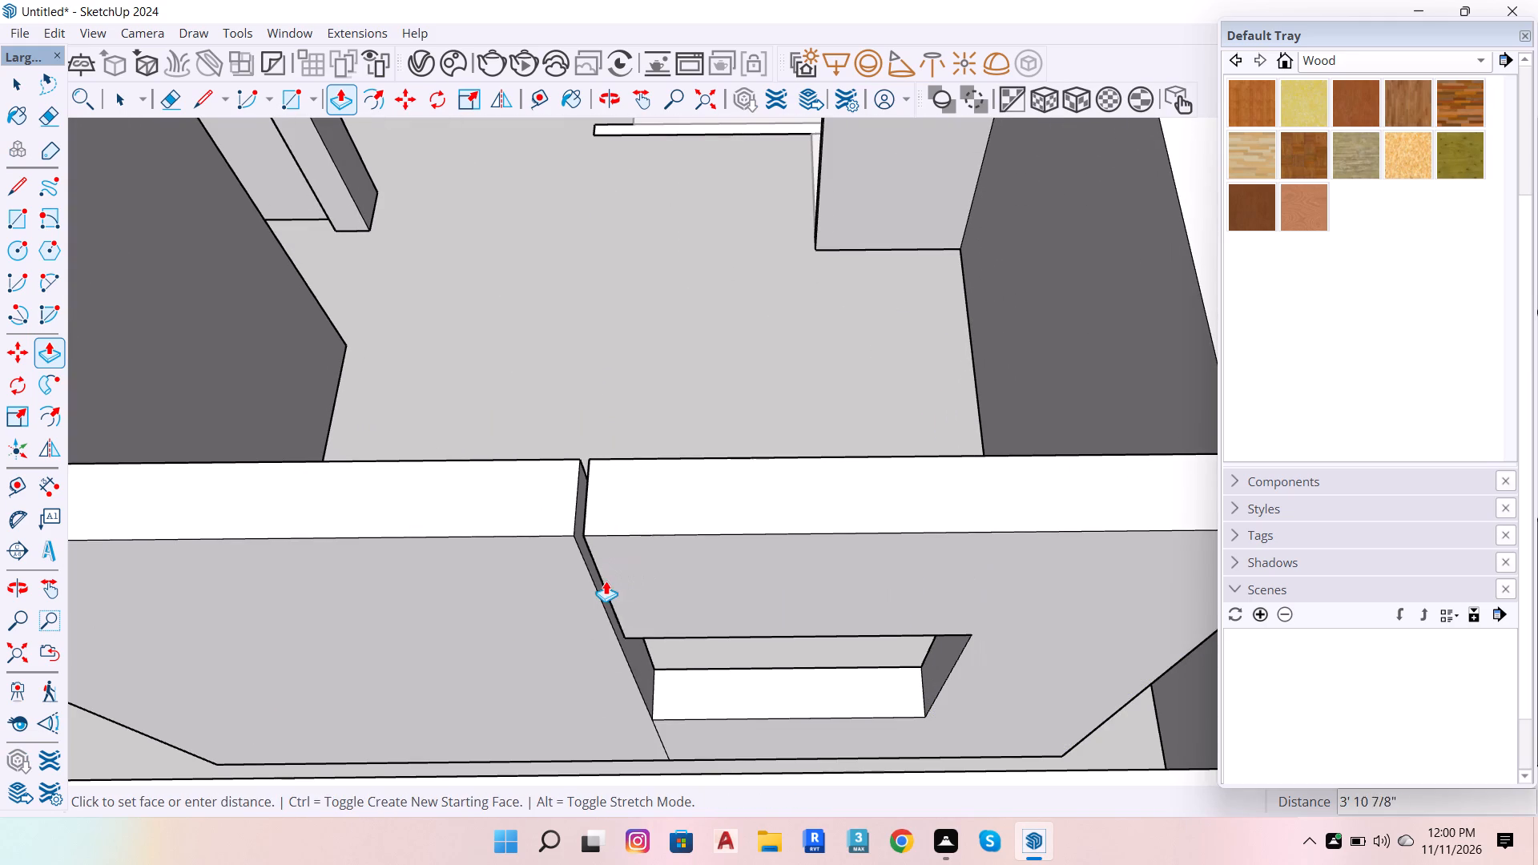
{"action": "left_click", "coordinate": [598, 592]}
{"action": "scroll", "coordinate": [885, 495], "scroll_direction": "down", "scroll_amount": 14}
{"action": "key", "text": "space"}
Select the whole house geometry and clean it up with the Fixit 101 extension, closing its report and the group.
{"action": "scroll", "coordinate": [851, 586], "scroll_direction": "down", "scroll_amount": 6}
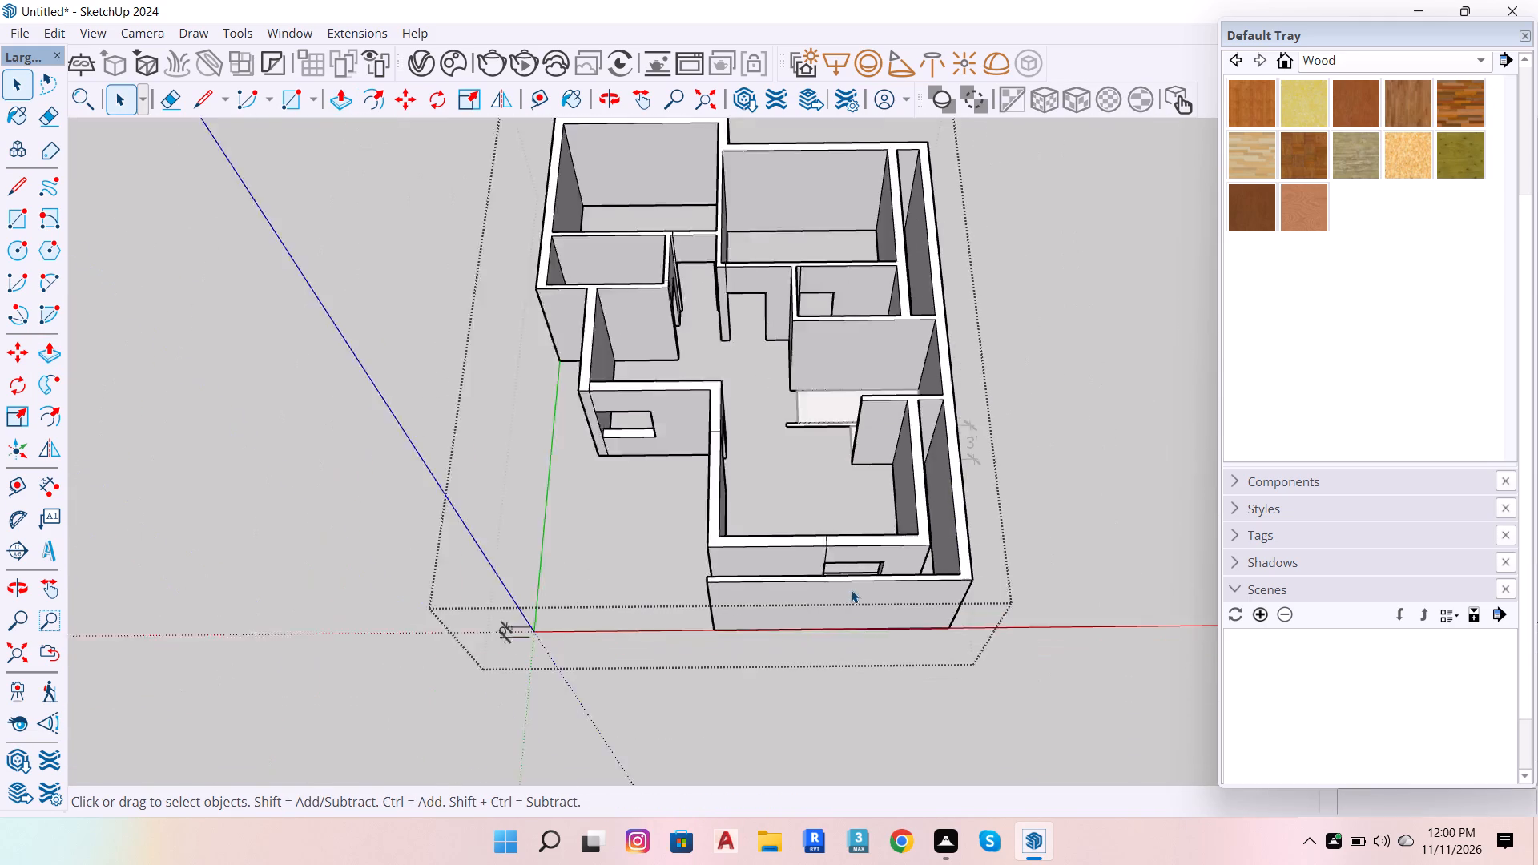
{"action": "scroll", "coordinate": [851, 589], "scroll_direction": "down", "scroll_amount": 8}
{"action": "scroll", "coordinate": [749, 517], "scroll_direction": "down", "scroll_amount": 6}
{"action": "left_click_drag", "start_coordinate": [592, 287], "coordinate": [1093, 850]}
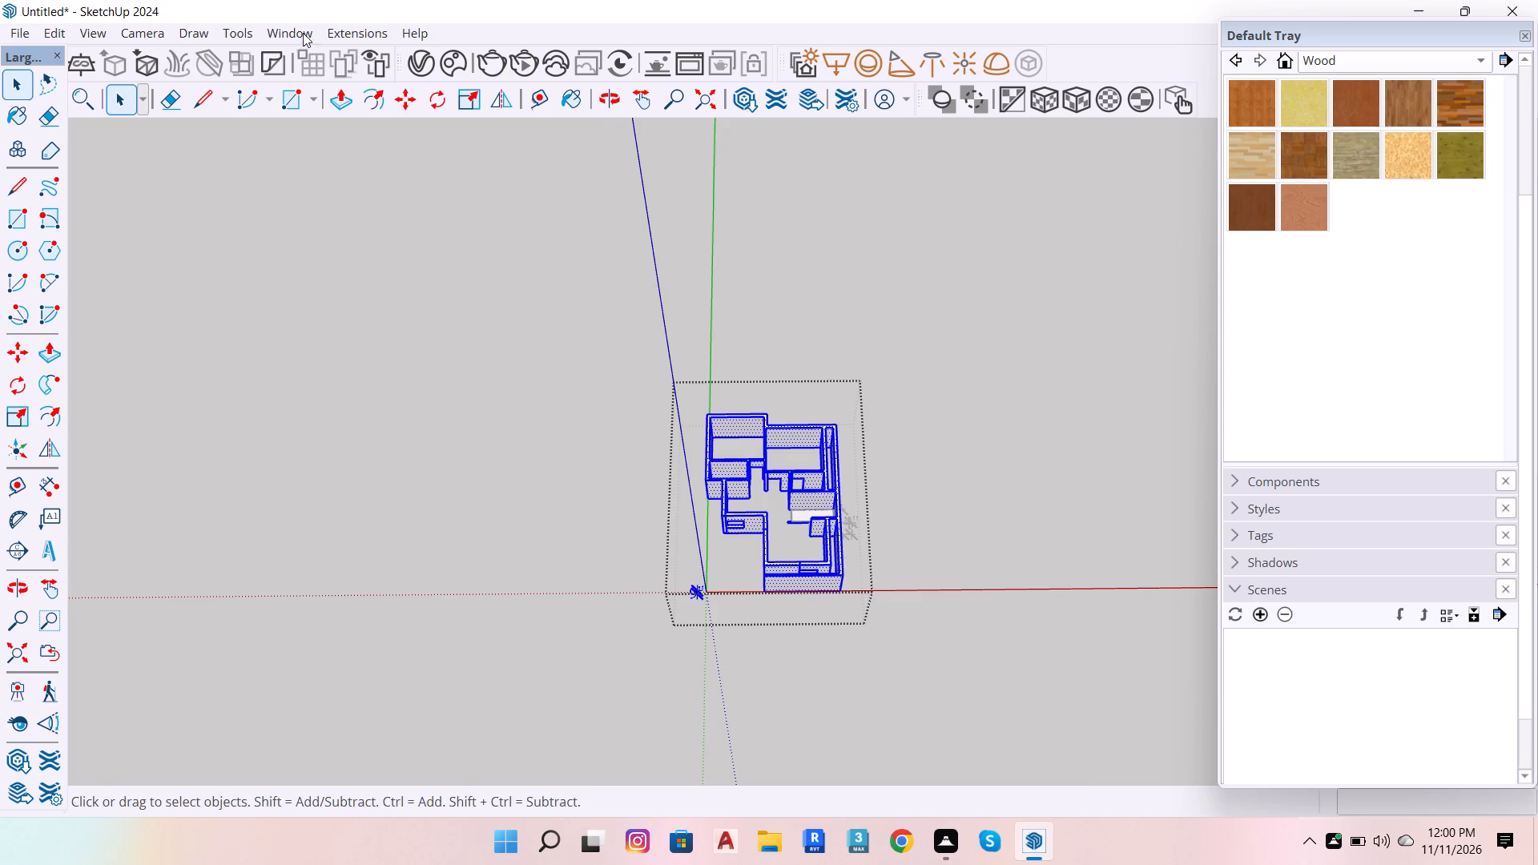
{"action": "left_click", "coordinate": [348, 33]}
{"action": "left_click", "coordinate": [389, 207]}
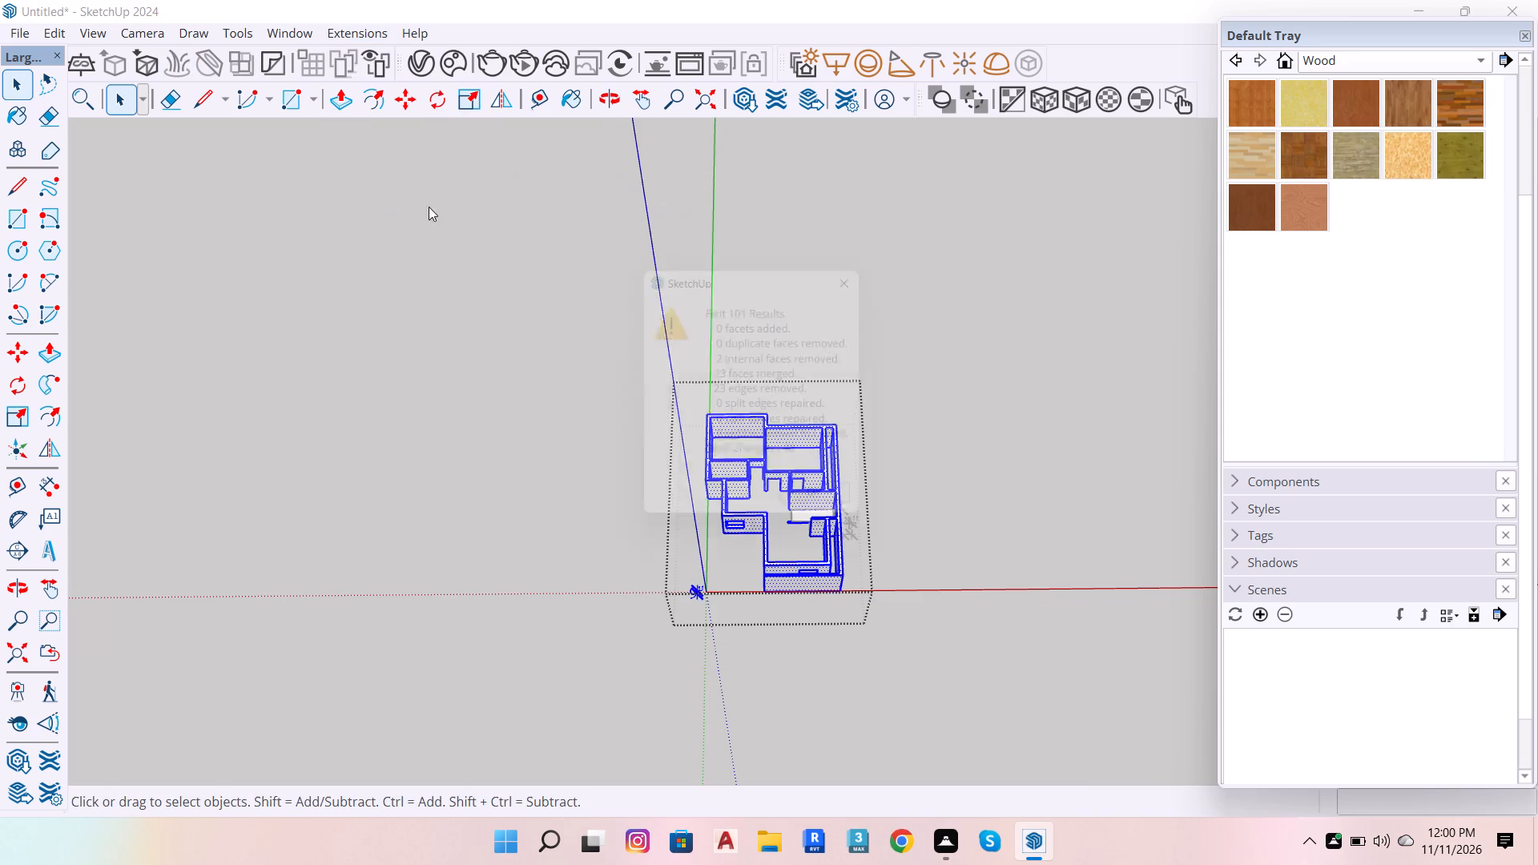
{"action": "left_click", "coordinate": [858, 510]}
{"action": "scroll", "coordinate": [801, 537], "scroll_direction": "up", "scroll_amount": 8}
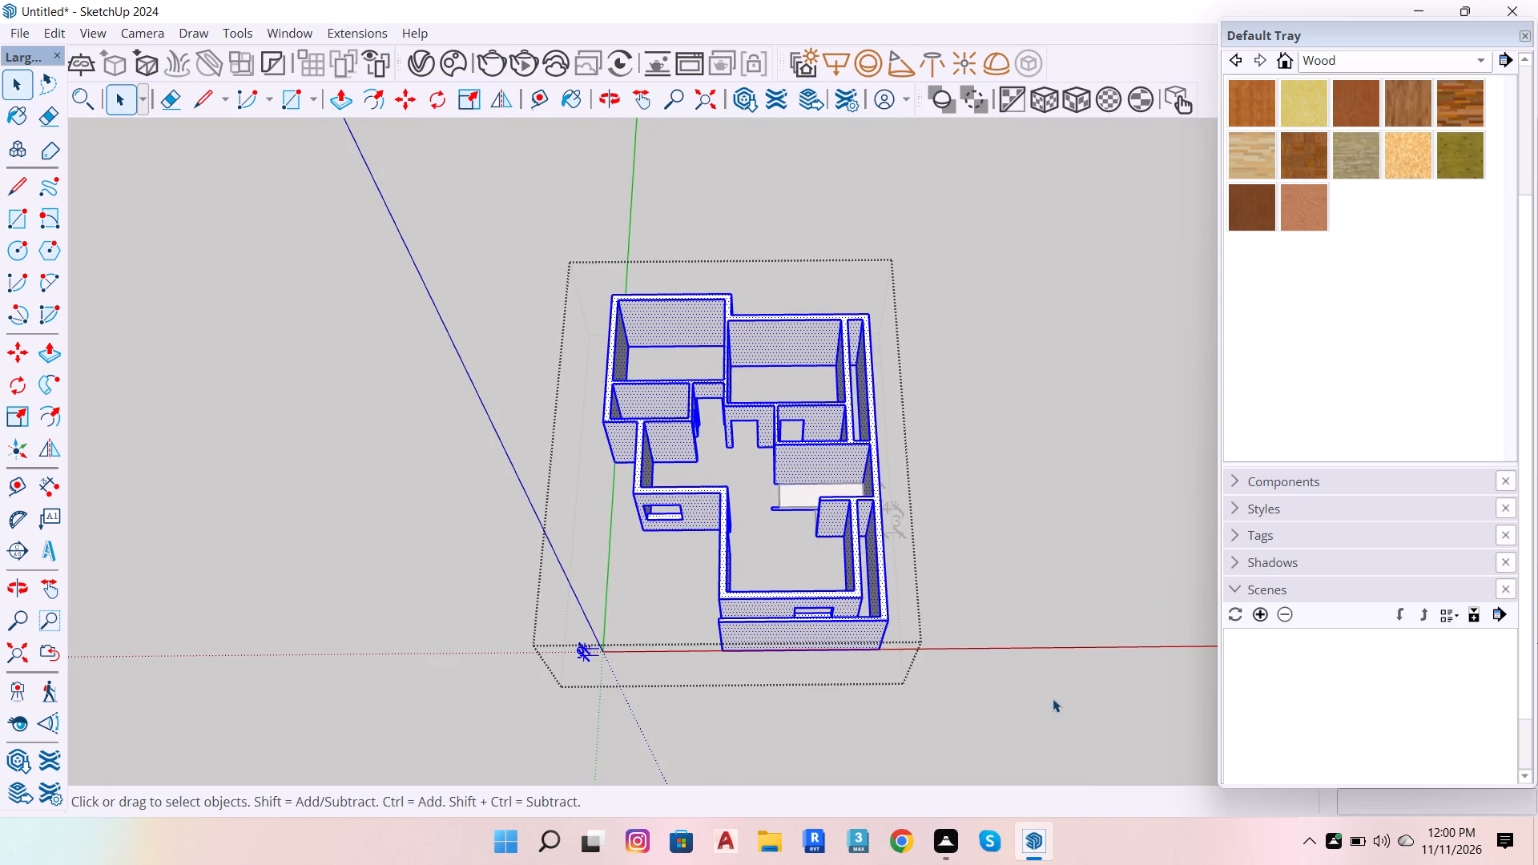
{"action": "double_click", "coordinate": [1017, 635]}
Delete the small leftover dimension beside the origin.
{"action": "scroll", "coordinate": [815, 581], "scroll_direction": "up", "scroll_amount": 16}
{"action": "scroll", "coordinate": [747, 471], "scroll_direction": "down", "scroll_amount": 7}
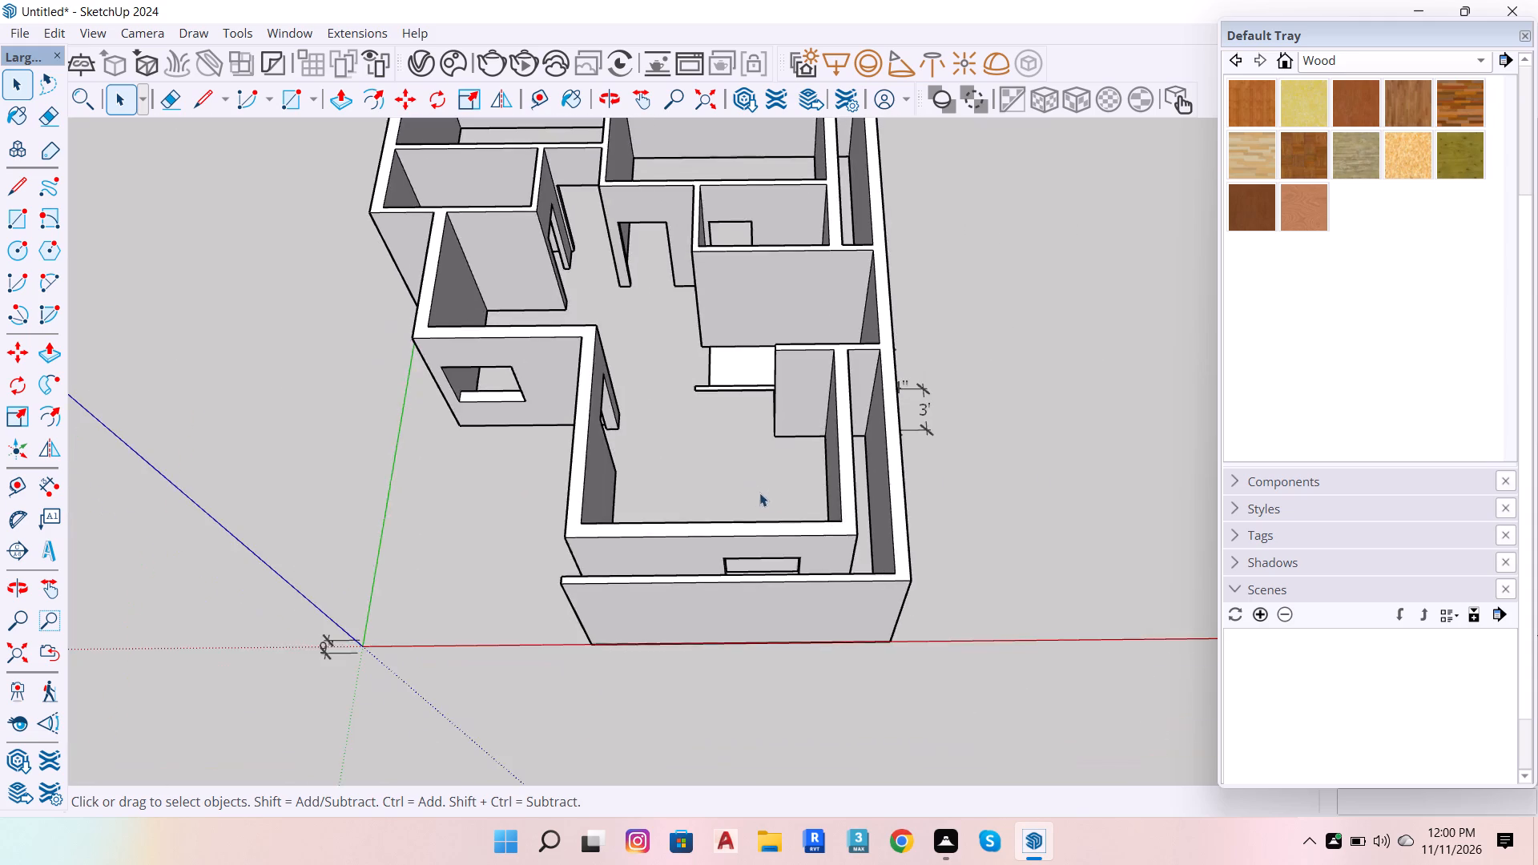
{"action": "scroll", "coordinate": [955, 597], "scroll_direction": "down", "scroll_amount": 14}
{"action": "scroll", "coordinate": [748, 479], "scroll_direction": "up", "scroll_amount": 9}
{"action": "scroll", "coordinate": [911, 553], "scroll_direction": "up", "scroll_amount": 8}
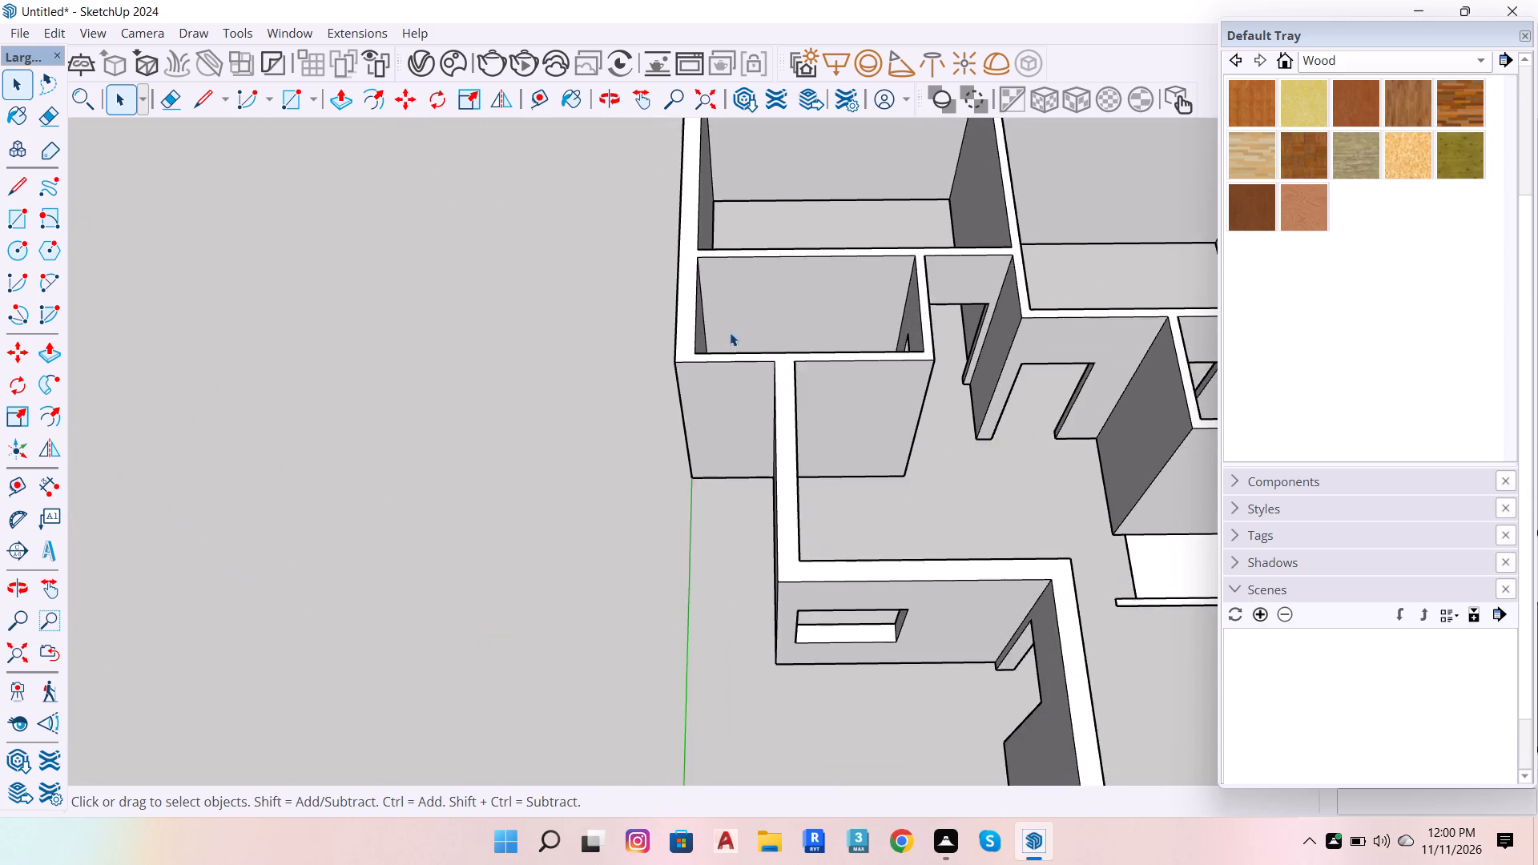
{"action": "scroll", "coordinate": [730, 332], "scroll_direction": "down", "scroll_amount": 5}
{"action": "scroll", "coordinate": [784, 508], "scroll_direction": "up", "scroll_amount": 8}
{"action": "scroll", "coordinate": [1048, 328], "scroll_direction": "down", "scroll_amount": 7}
{"action": "scroll", "coordinate": [867, 541], "scroll_direction": "down", "scroll_amount": 4}
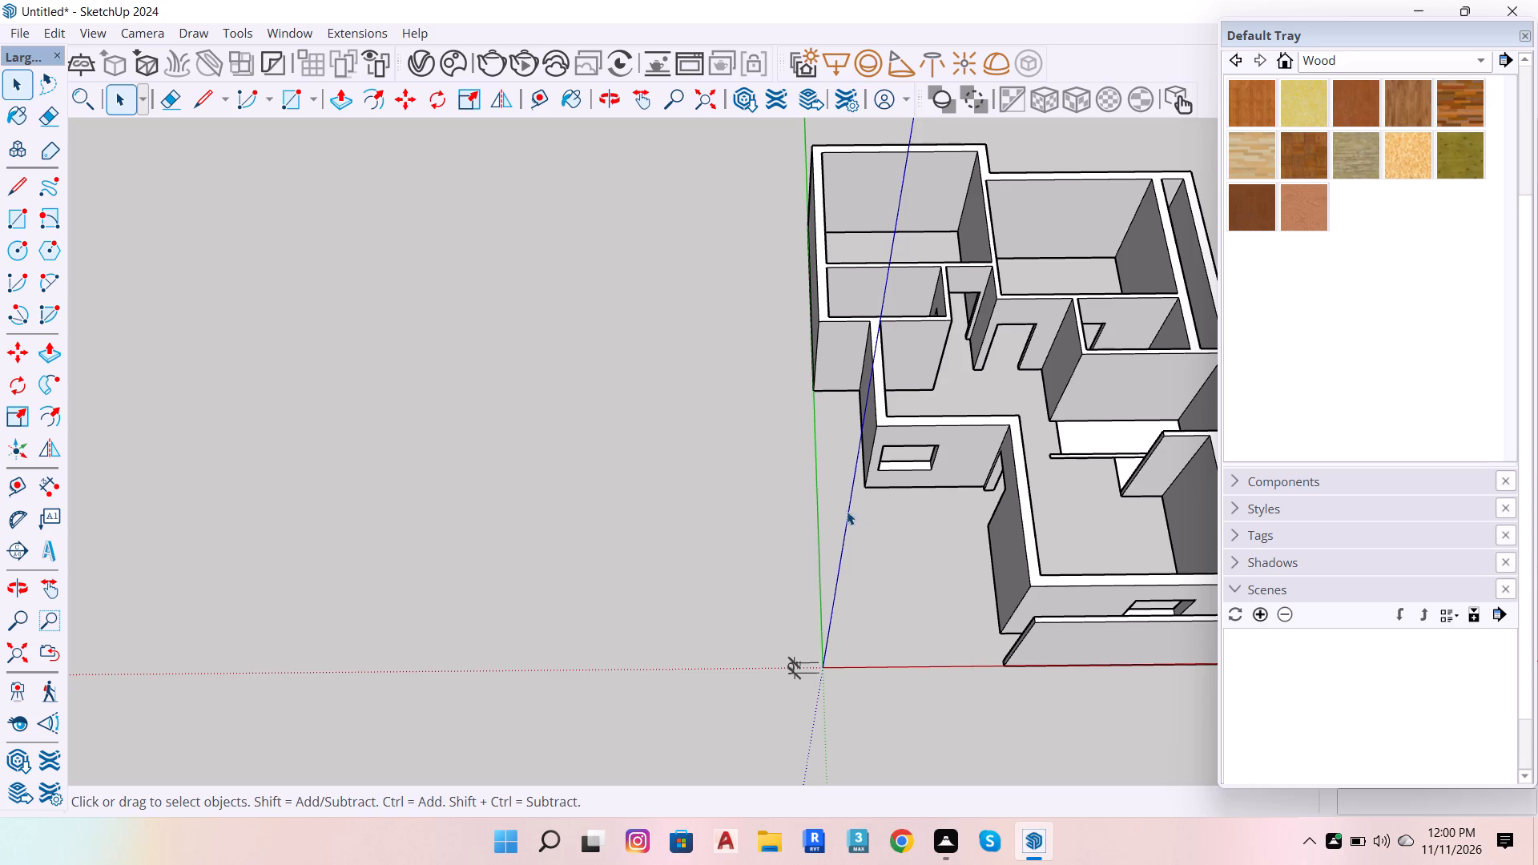
{"action": "scroll", "coordinate": [765, 680], "scroll_direction": "up", "scroll_amount": 5}
{"action": "left_click", "coordinate": [819, 662]}
{"action": "double_click", "coordinate": [819, 662]}
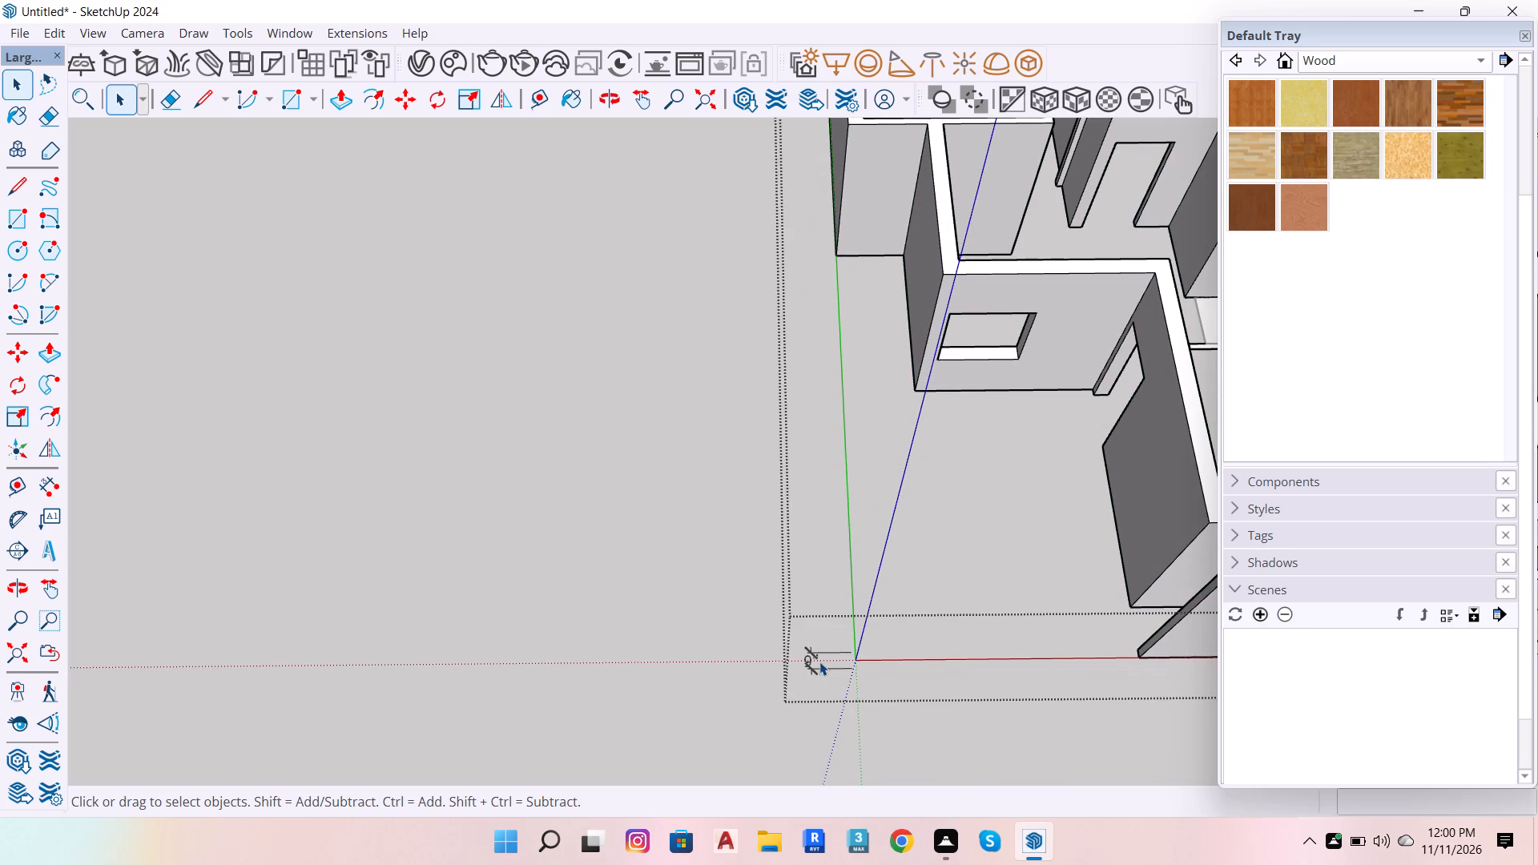
{"action": "left_click", "coordinate": [819, 662]}
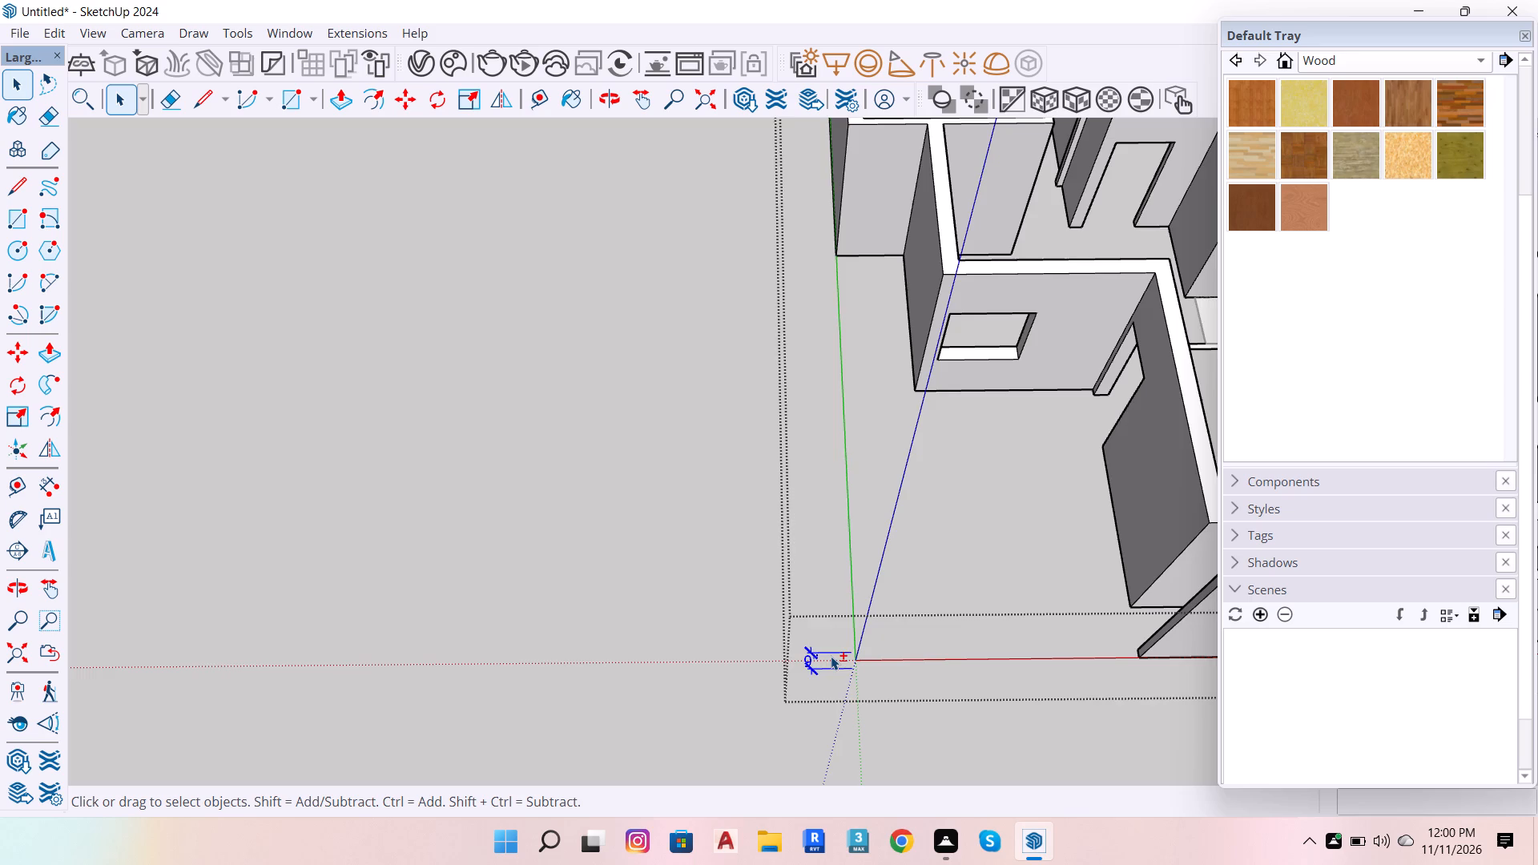
{"action": "key", "text": "shift+Delete"}
Delete the 3' and 6' 4" dimensions outside the long outer wall near the staircase.
{"action": "scroll", "coordinate": [796, 682], "scroll_direction": "down", "scroll_amount": 13}
{"action": "scroll", "coordinate": [952, 601], "scroll_direction": "up", "scroll_amount": 5}
{"action": "scroll", "coordinate": [1178, 276], "scroll_direction": "up", "scroll_amount": 4}
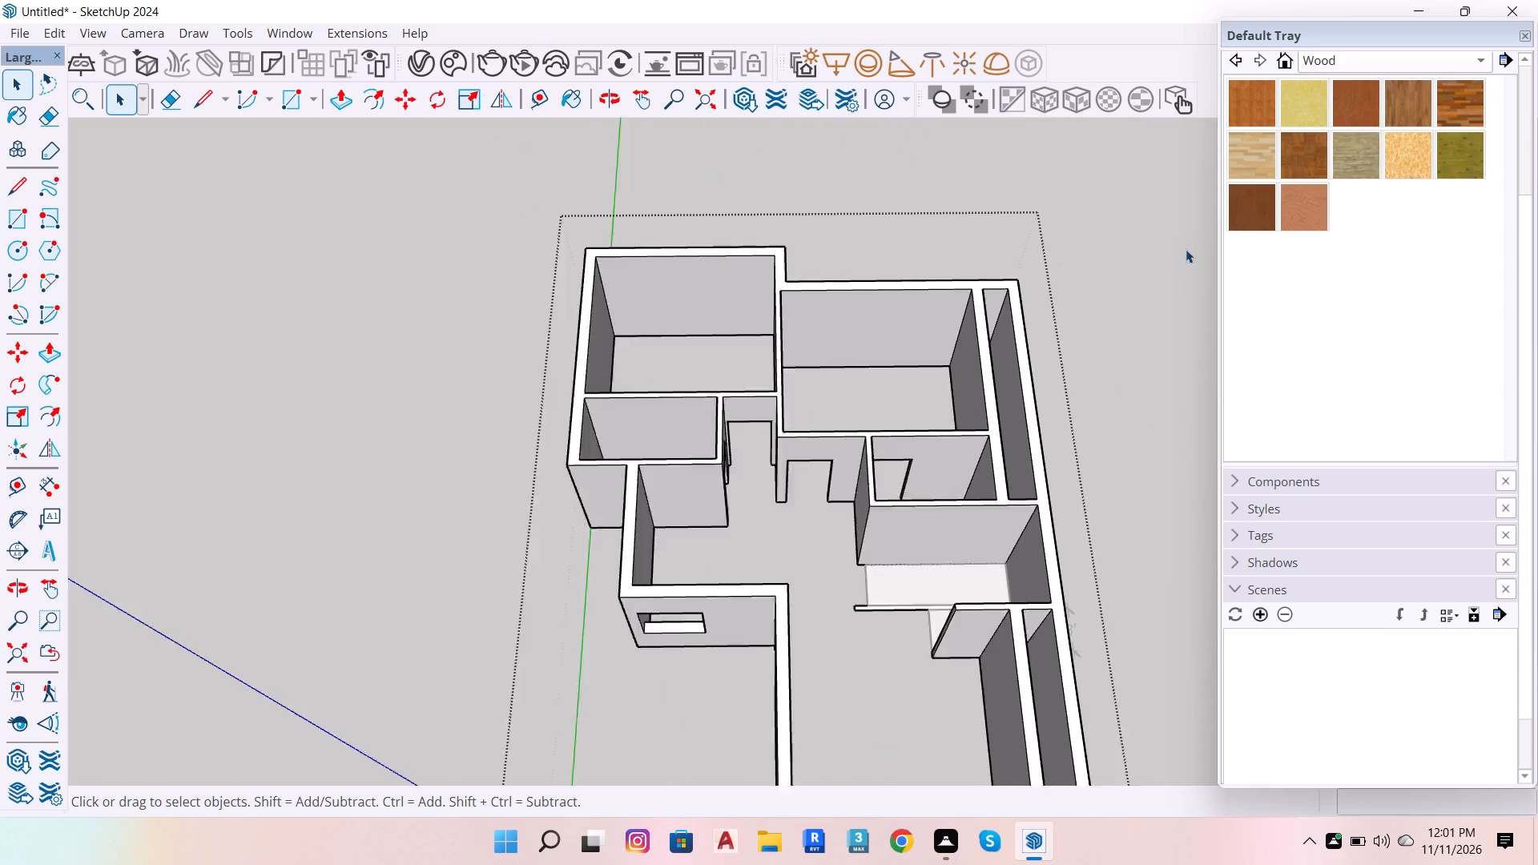
{"action": "scroll", "coordinate": [1186, 249], "scroll_direction": "up", "scroll_amount": 1}
{"action": "scroll", "coordinate": [918, 477], "scroll_direction": "up", "scroll_amount": 2}
{"action": "scroll", "coordinate": [744, 412], "scroll_direction": "down", "scroll_amount": 6}
{"action": "triple_click", "coordinate": [965, 589]}
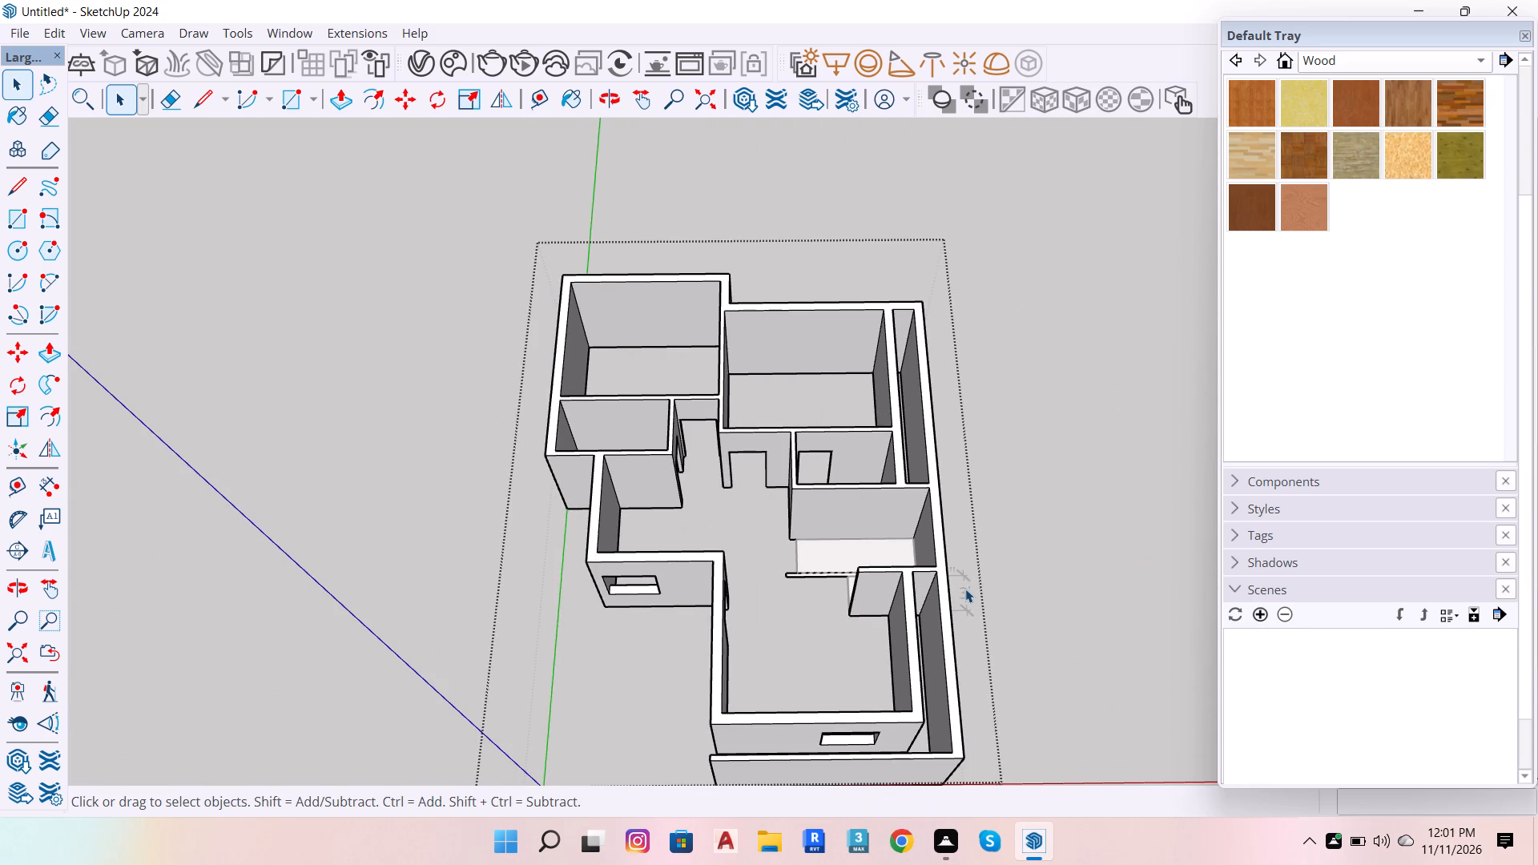
{"action": "double_click", "coordinate": [1029, 588]}
{"action": "left_click", "coordinate": [956, 603]}
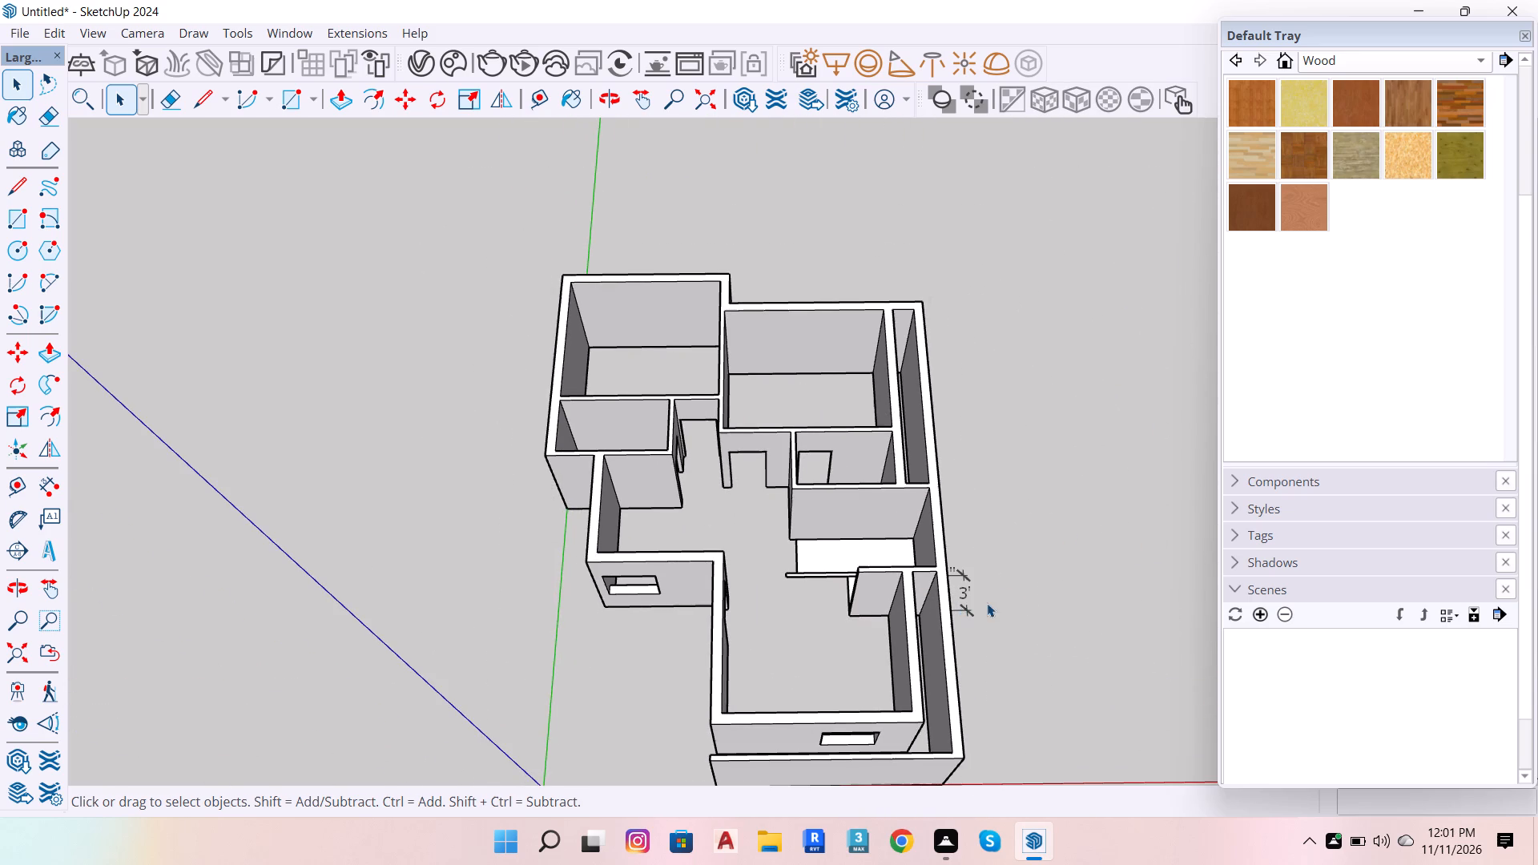
{"action": "scroll", "coordinate": [991, 603], "scroll_direction": "up", "scroll_amount": 7}
{"action": "left_click", "coordinate": [924, 621]}
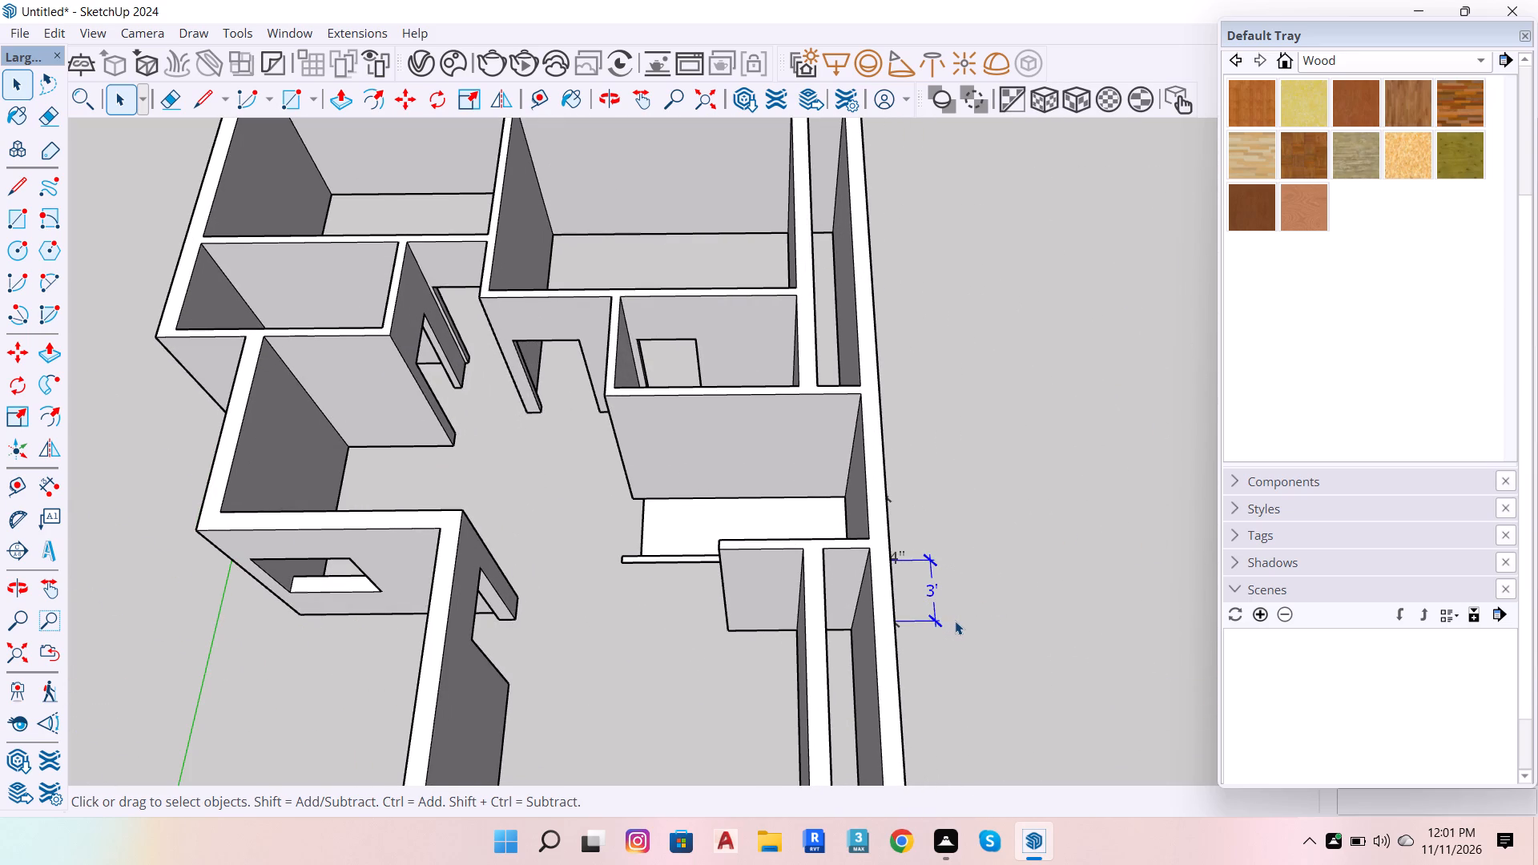
{"action": "key", "text": "shift+Delete"}
{"action": "scroll", "coordinate": [976, 492], "scroll_direction": "up", "scroll_amount": 5}
{"action": "left_click", "coordinate": [841, 605]}
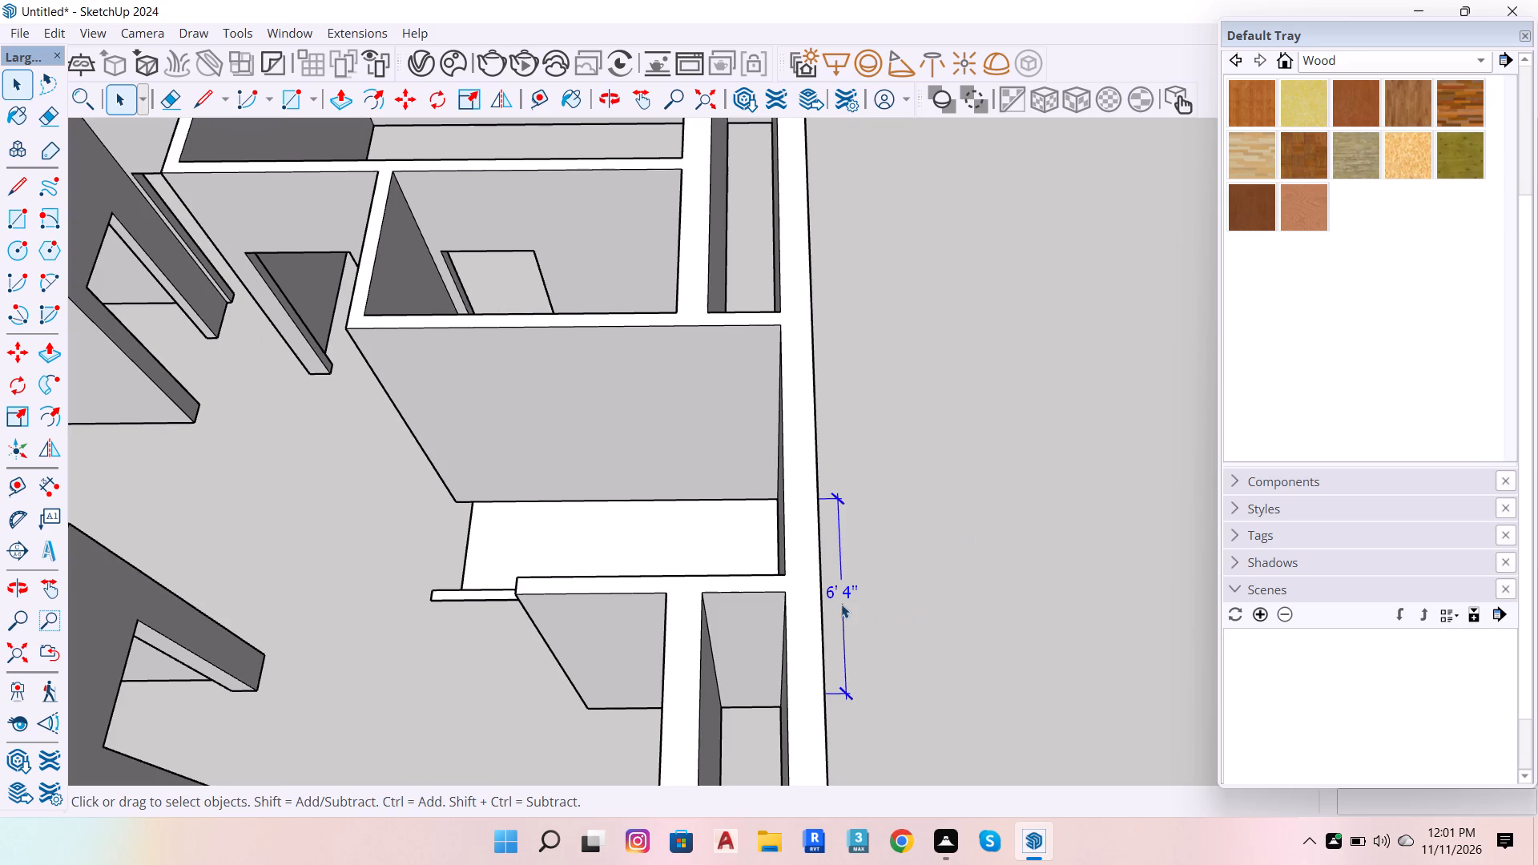
{"action": "key", "text": "shift+Delete"}
Examine the walls around the staircase and along the long outer side wall.
{"action": "scroll", "coordinate": [936, 682], "scroll_direction": "down", "scroll_amount": 10}
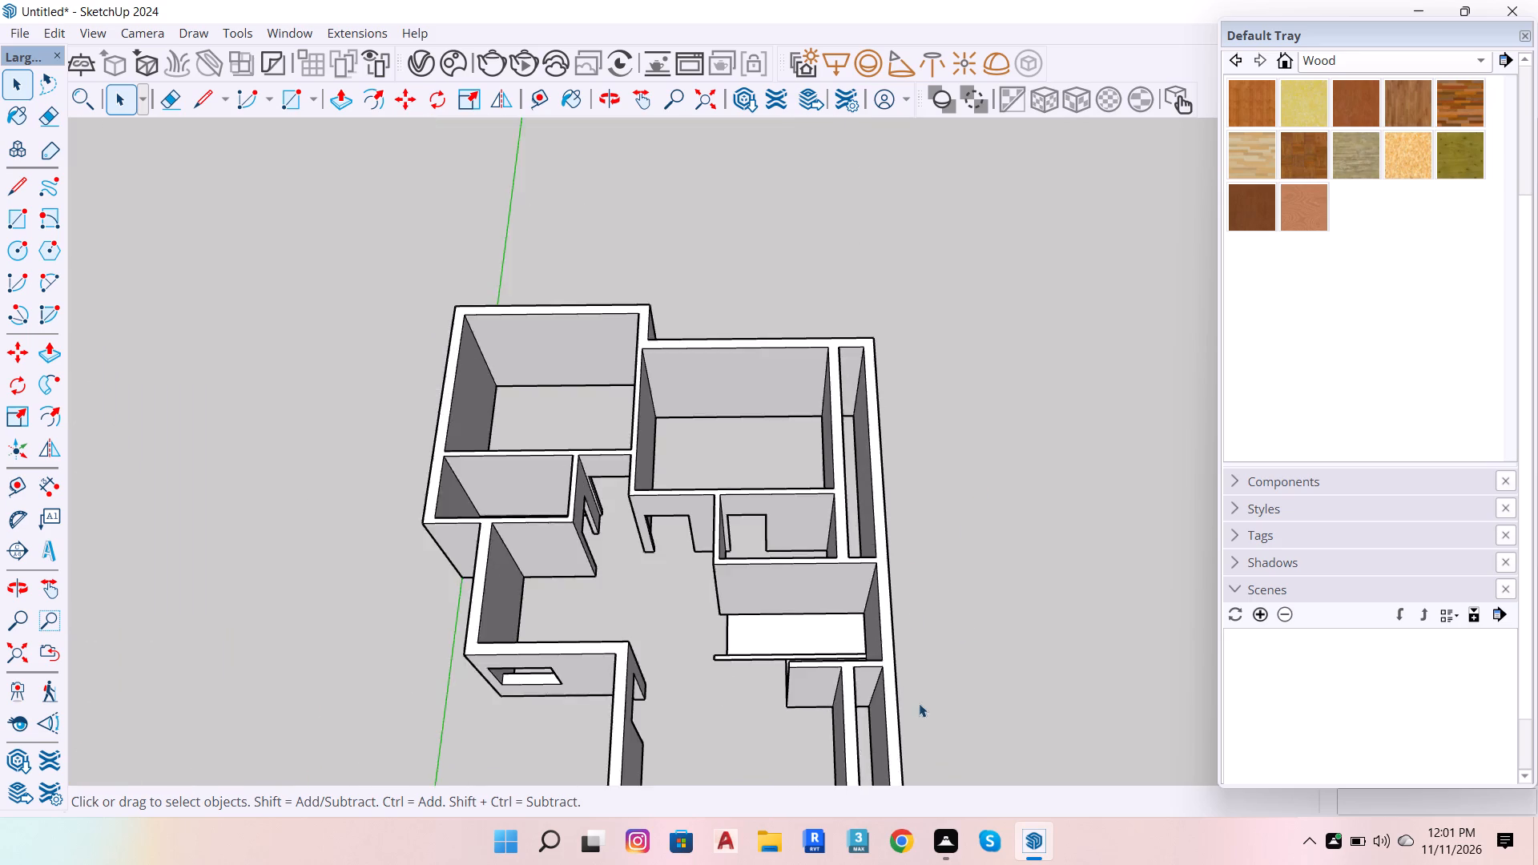
{"action": "scroll", "coordinate": [919, 703], "scroll_direction": "down", "scroll_amount": 3}
{"action": "scroll", "coordinate": [817, 642], "scroll_direction": "up", "scroll_amount": 13}
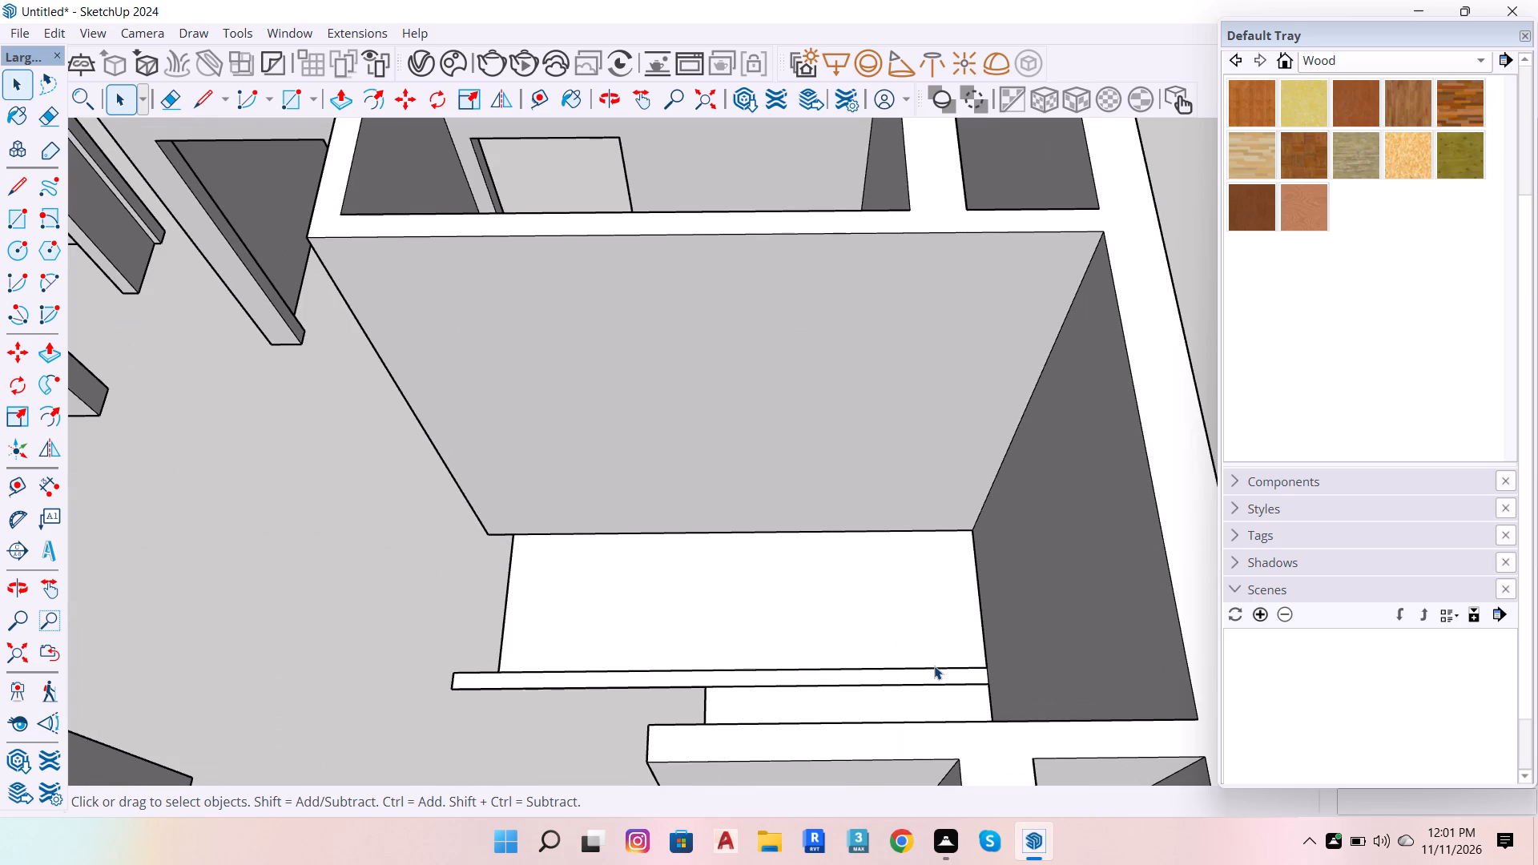
{"action": "scroll", "coordinate": [888, 475], "scroll_direction": "down", "scroll_amount": 6}
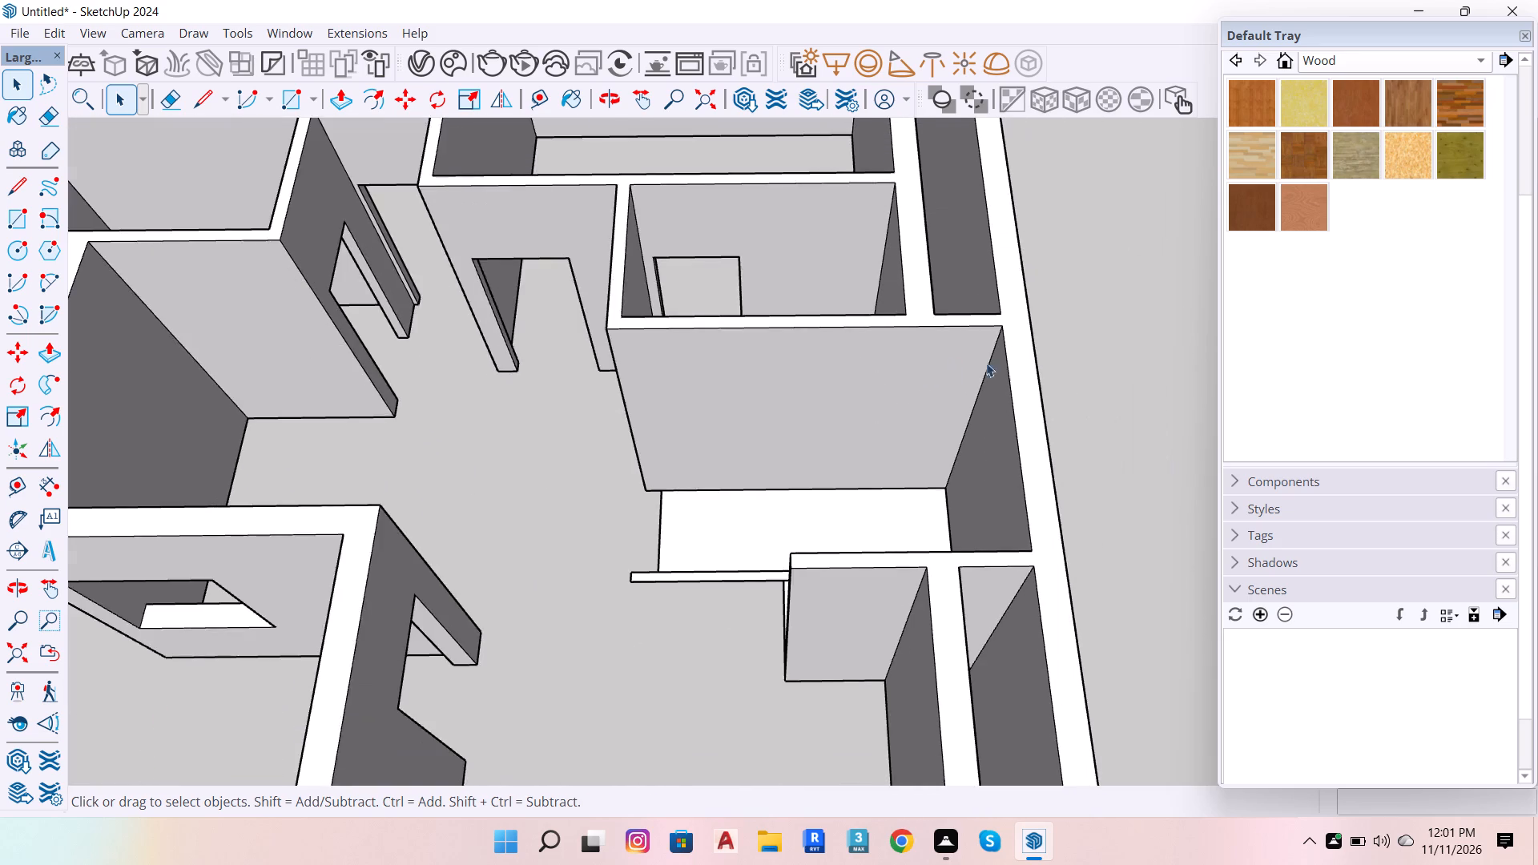
{"action": "scroll", "coordinate": [998, 371], "scroll_direction": "down", "scroll_amount": 7}
{"action": "scroll", "coordinate": [991, 485], "scroll_direction": "up", "scroll_amount": 7}
{"action": "scroll", "coordinate": [989, 401], "scroll_direction": "up", "scroll_amount": 2}
{"action": "scroll", "coordinate": [933, 353], "scroll_direction": "down", "scroll_amount": 4}
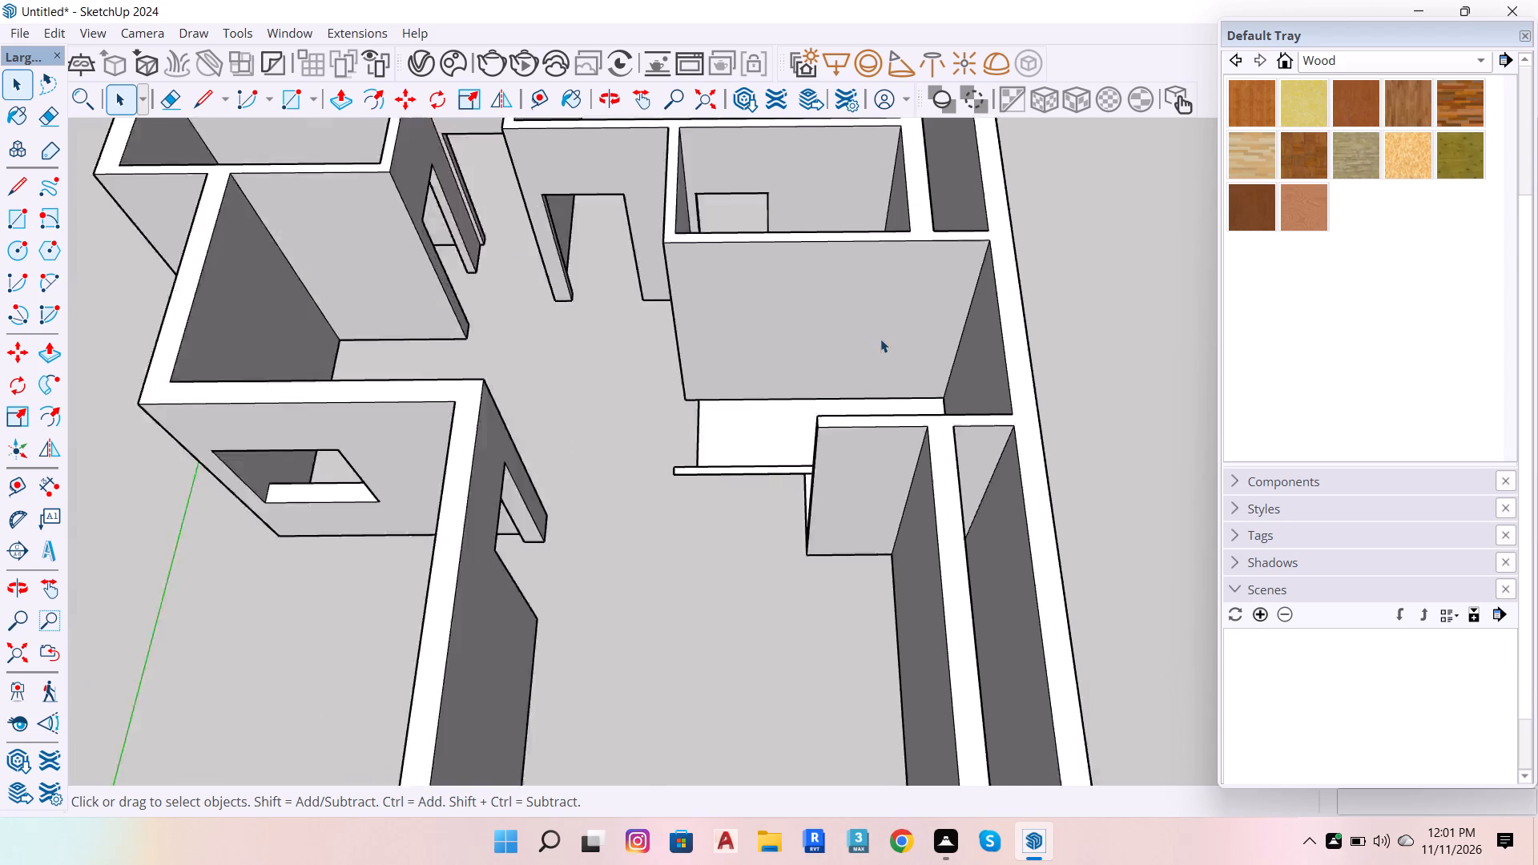
{"action": "scroll", "coordinate": [880, 339], "scroll_direction": "down", "scroll_amount": 5}
{"action": "scroll", "coordinate": [992, 525], "scroll_direction": "up", "scroll_amount": 5}
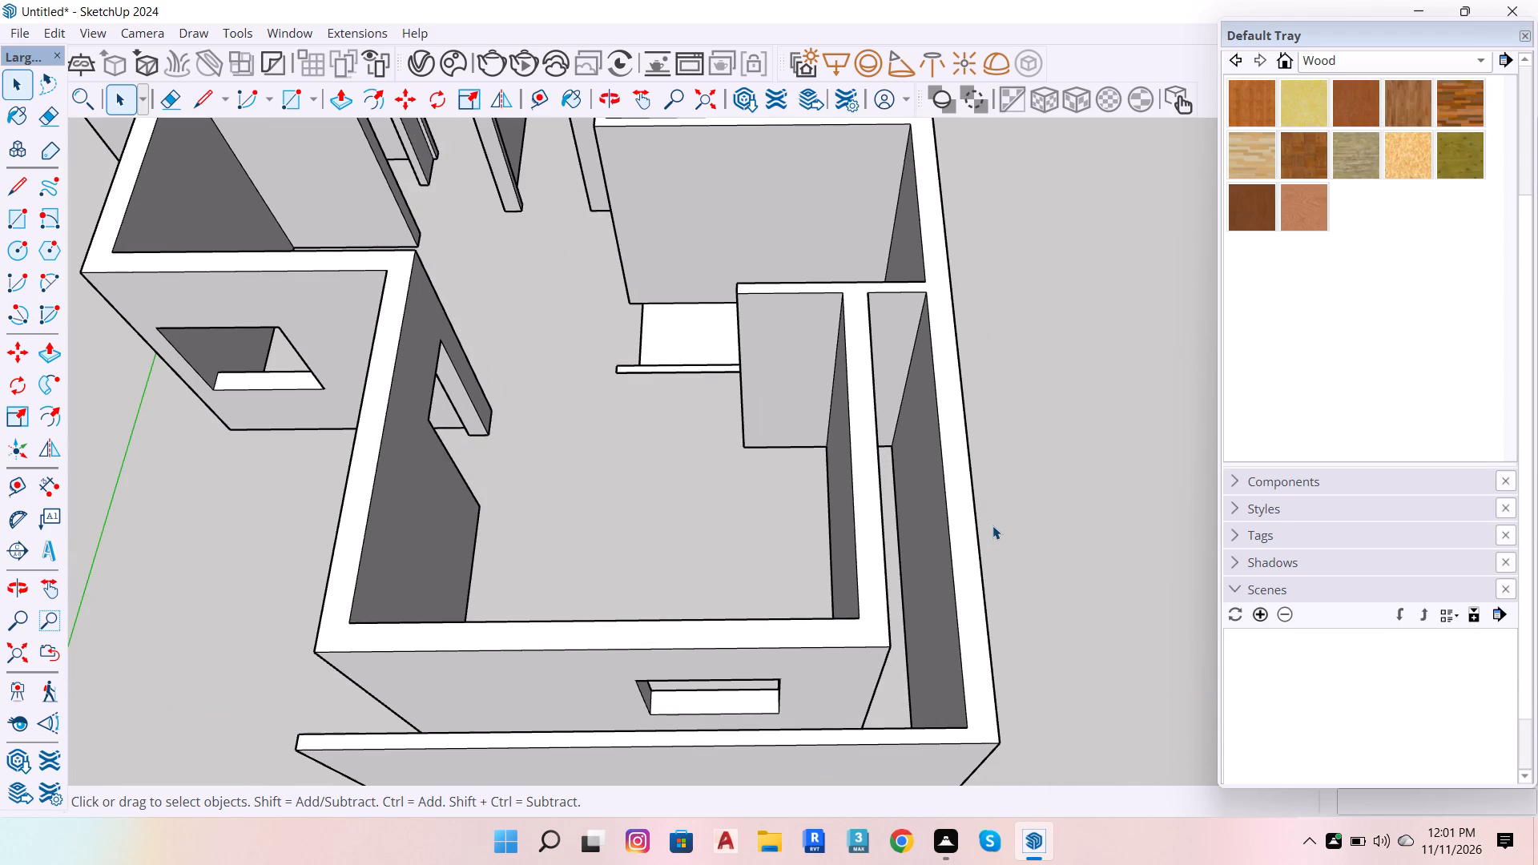
{"action": "scroll", "coordinate": [1119, 656], "scroll_direction": "down", "scroll_amount": 5}
{"action": "scroll", "coordinate": [965, 464], "scroll_direction": "up", "scroll_amount": 5}
Open the house group and place guides across the outer side wall, 3' from the staircase cross wall's face and another 4' beyond.
{"action": "double_click", "coordinate": [957, 435]}
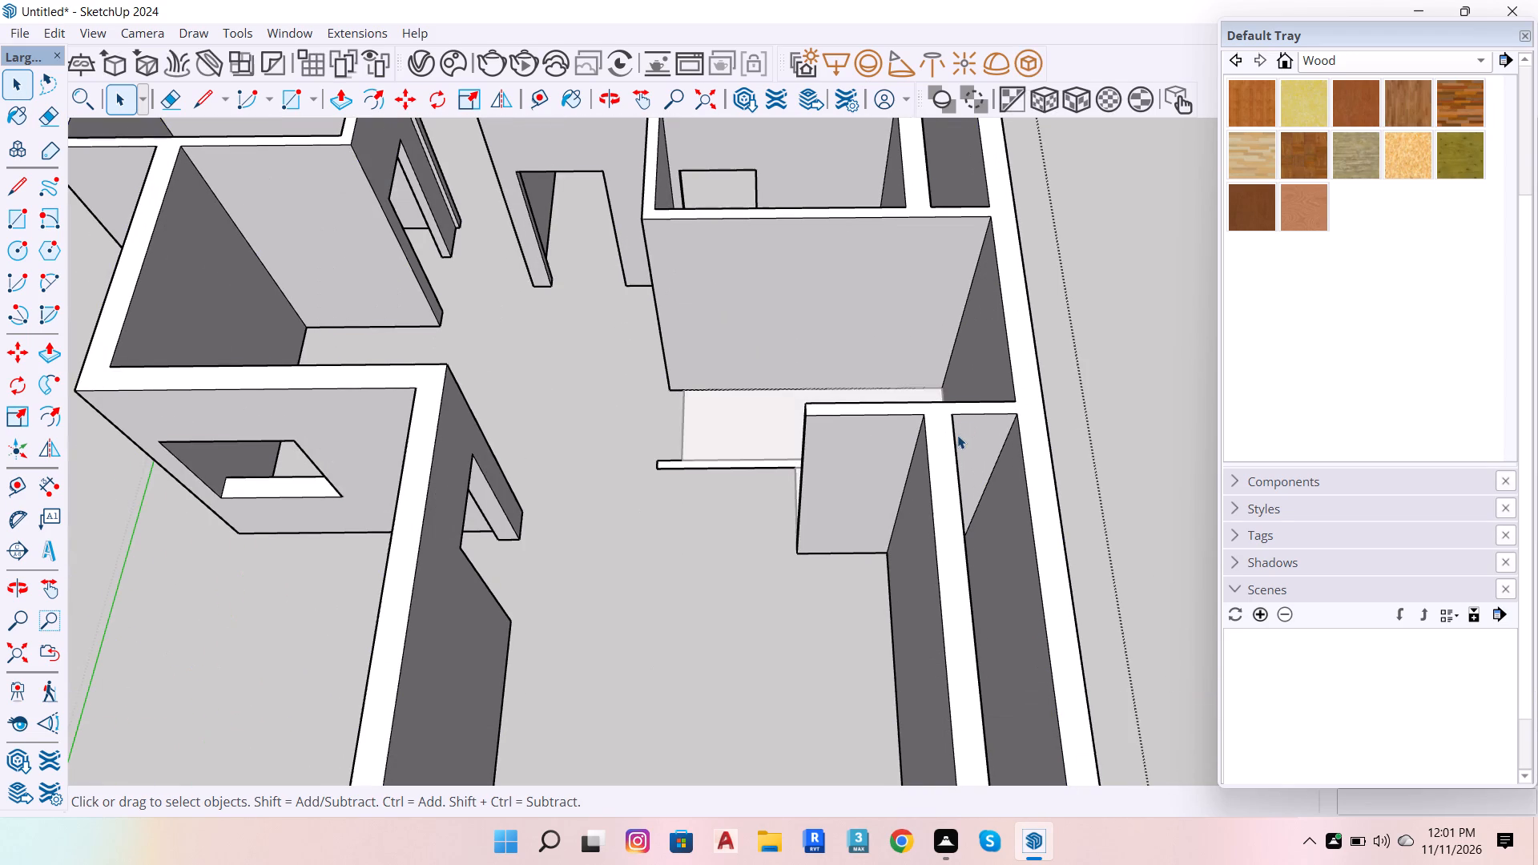
{"action": "scroll", "coordinate": [948, 493], "scroll_direction": "up", "scroll_amount": 1}
{"action": "scroll", "coordinate": [933, 465], "scroll_direction": "down", "scroll_amount": 6}
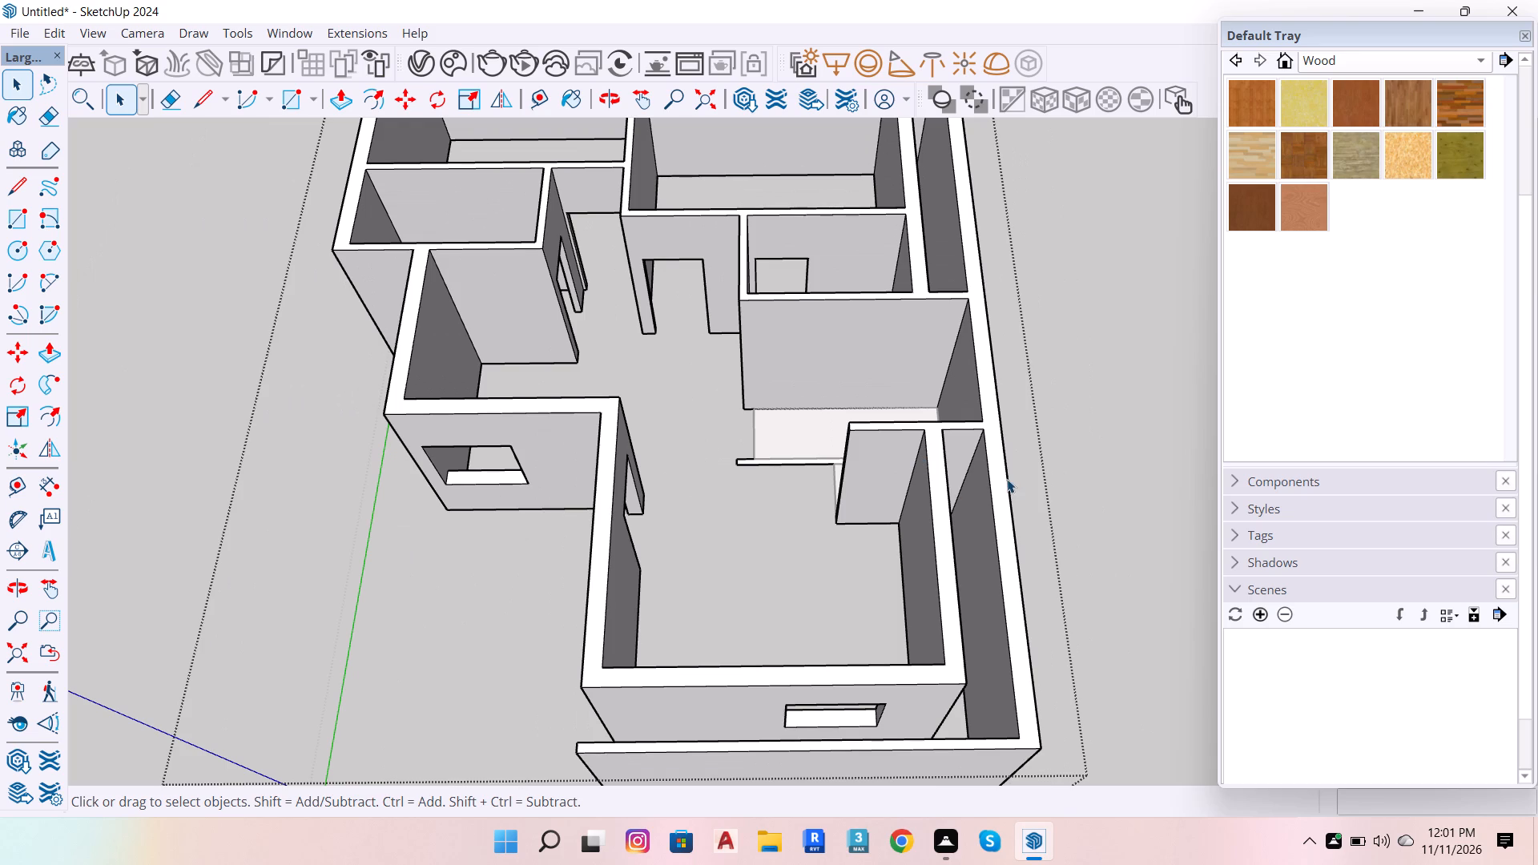
{"action": "key", "text": "t"}
{"action": "left_click", "coordinate": [964, 431]}
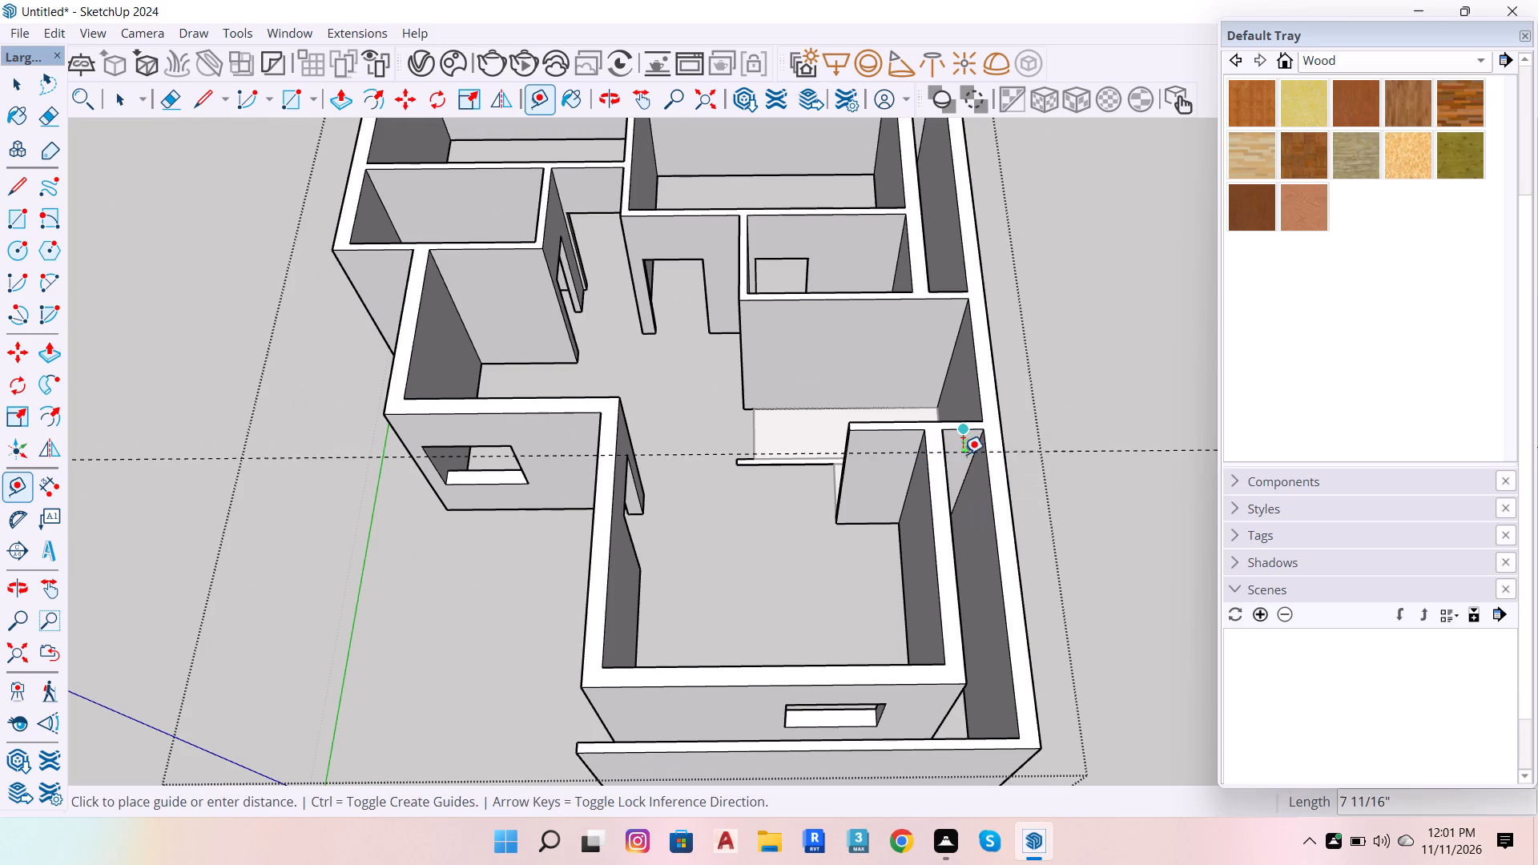
{"action": "key", "text": "Left"}
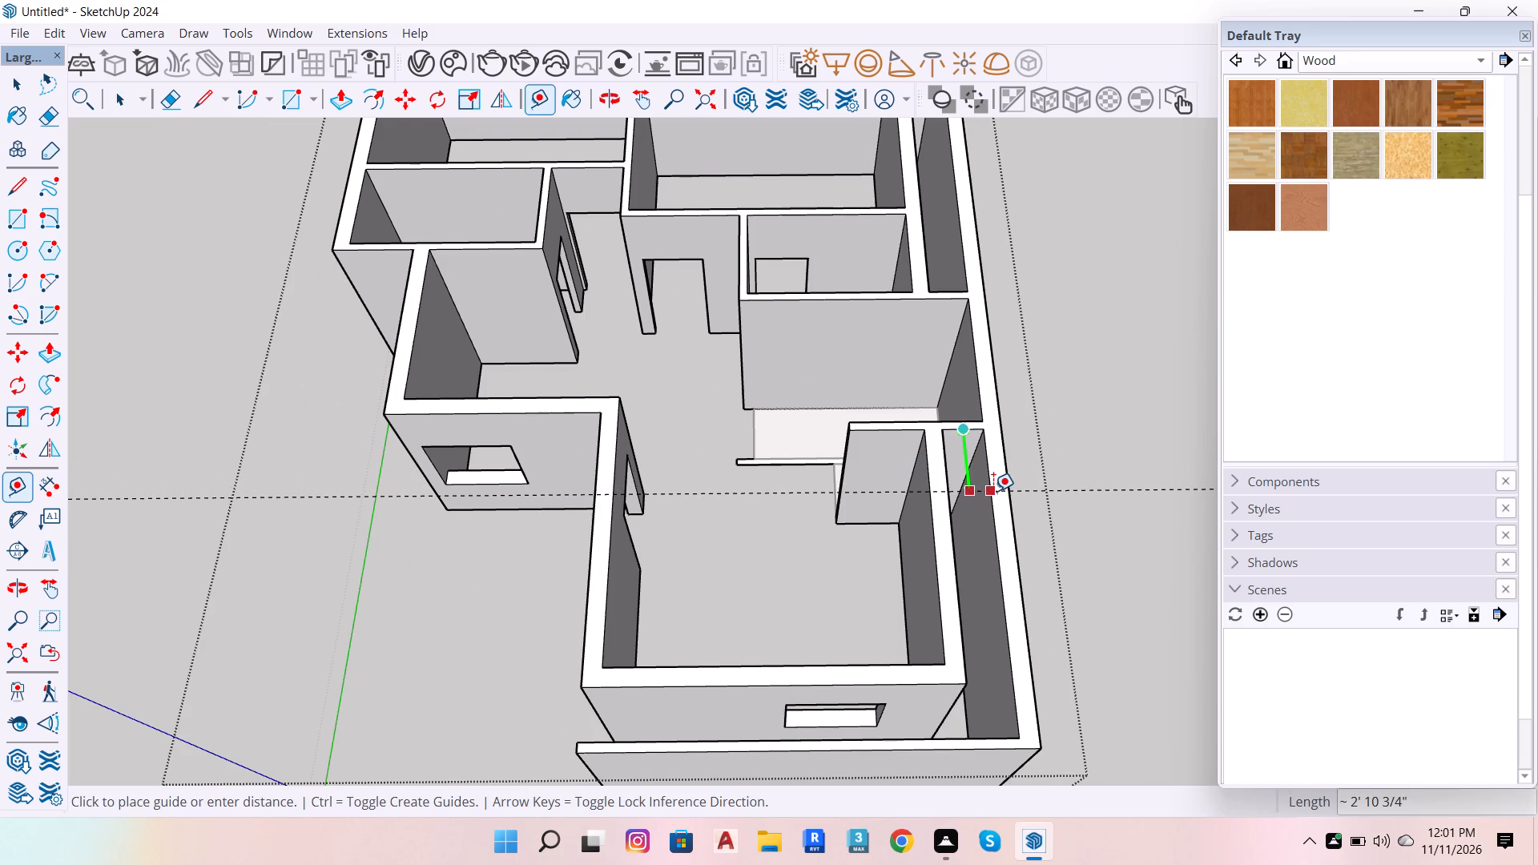
{"action": "type", "text": "3'"}
{"action": "key", "text": "Return"}
{"action": "scroll", "coordinate": [1004, 494], "scroll_direction": "up", "scroll_amount": 5}
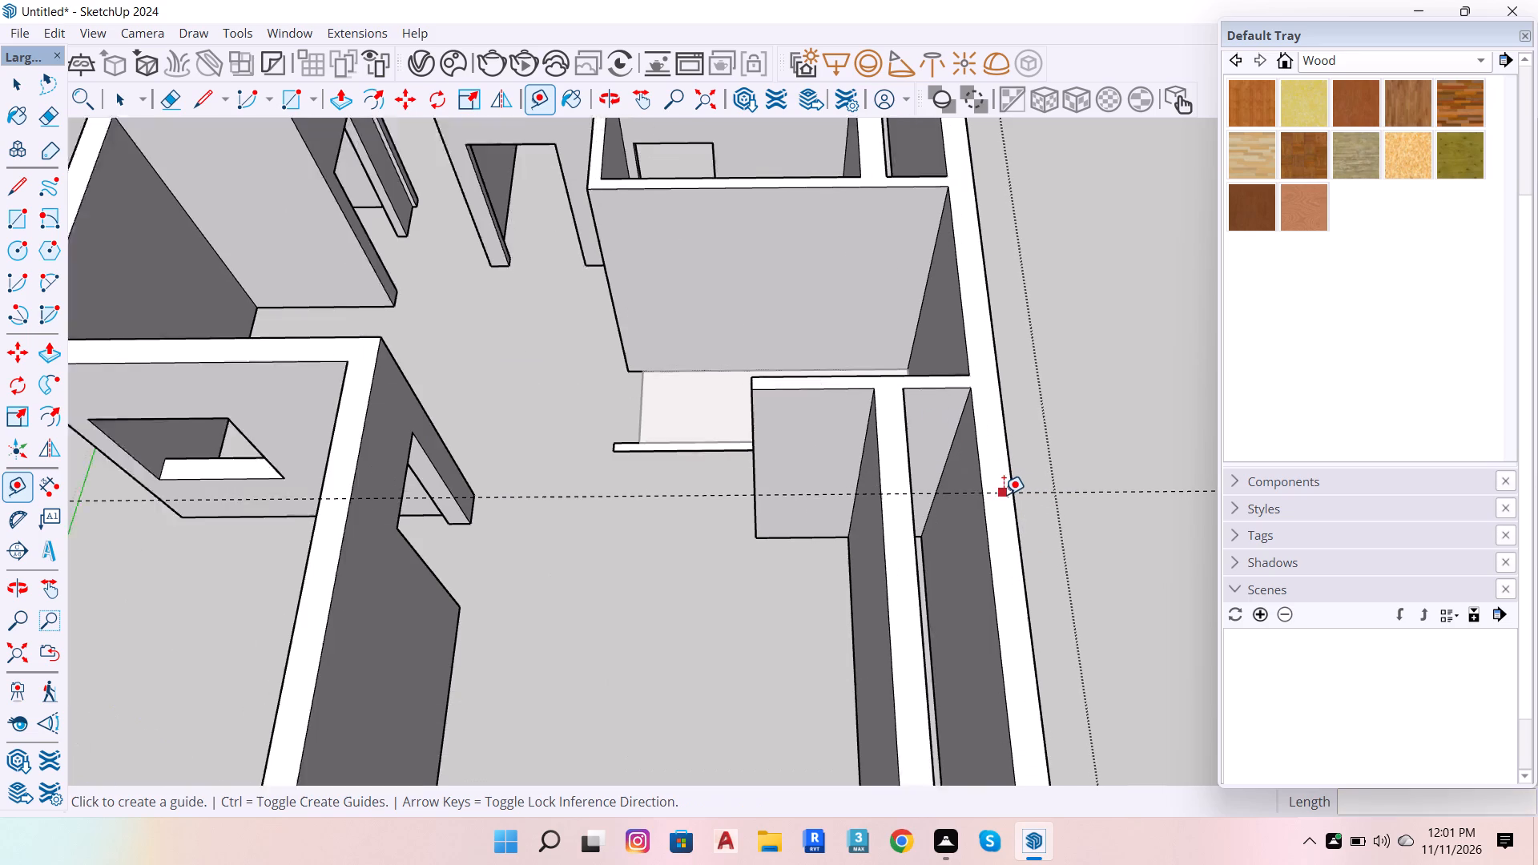
{"action": "scroll", "coordinate": [1004, 494], "scroll_direction": "up", "scroll_amount": 1}
{"action": "left_click", "coordinate": [994, 494]}
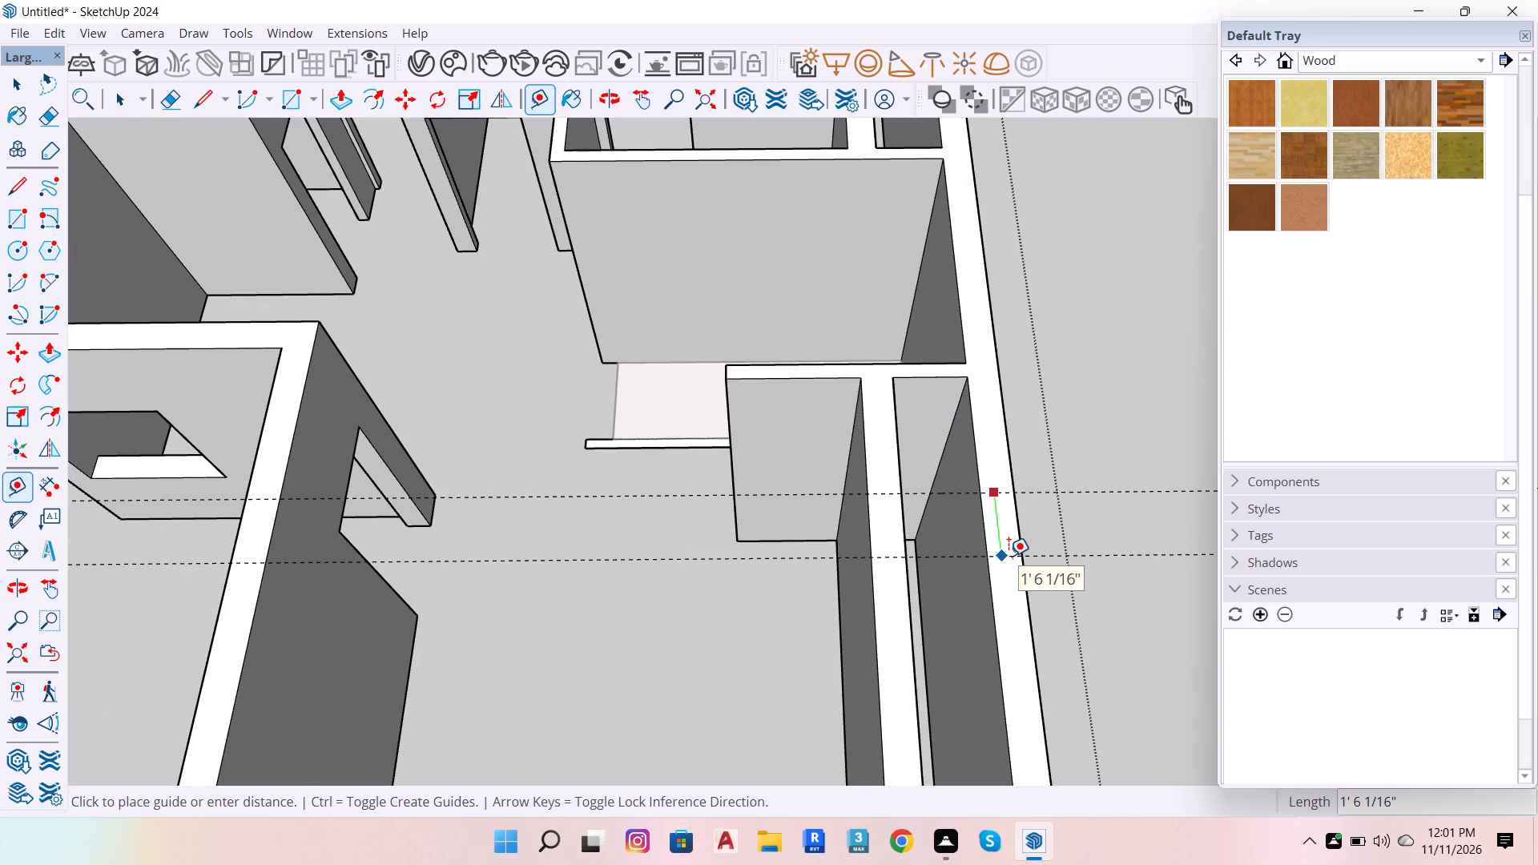
{"action": "type", "text": "4'"}
{"action": "key", "text": "Return"}
{"action": "key", "text": "space"}
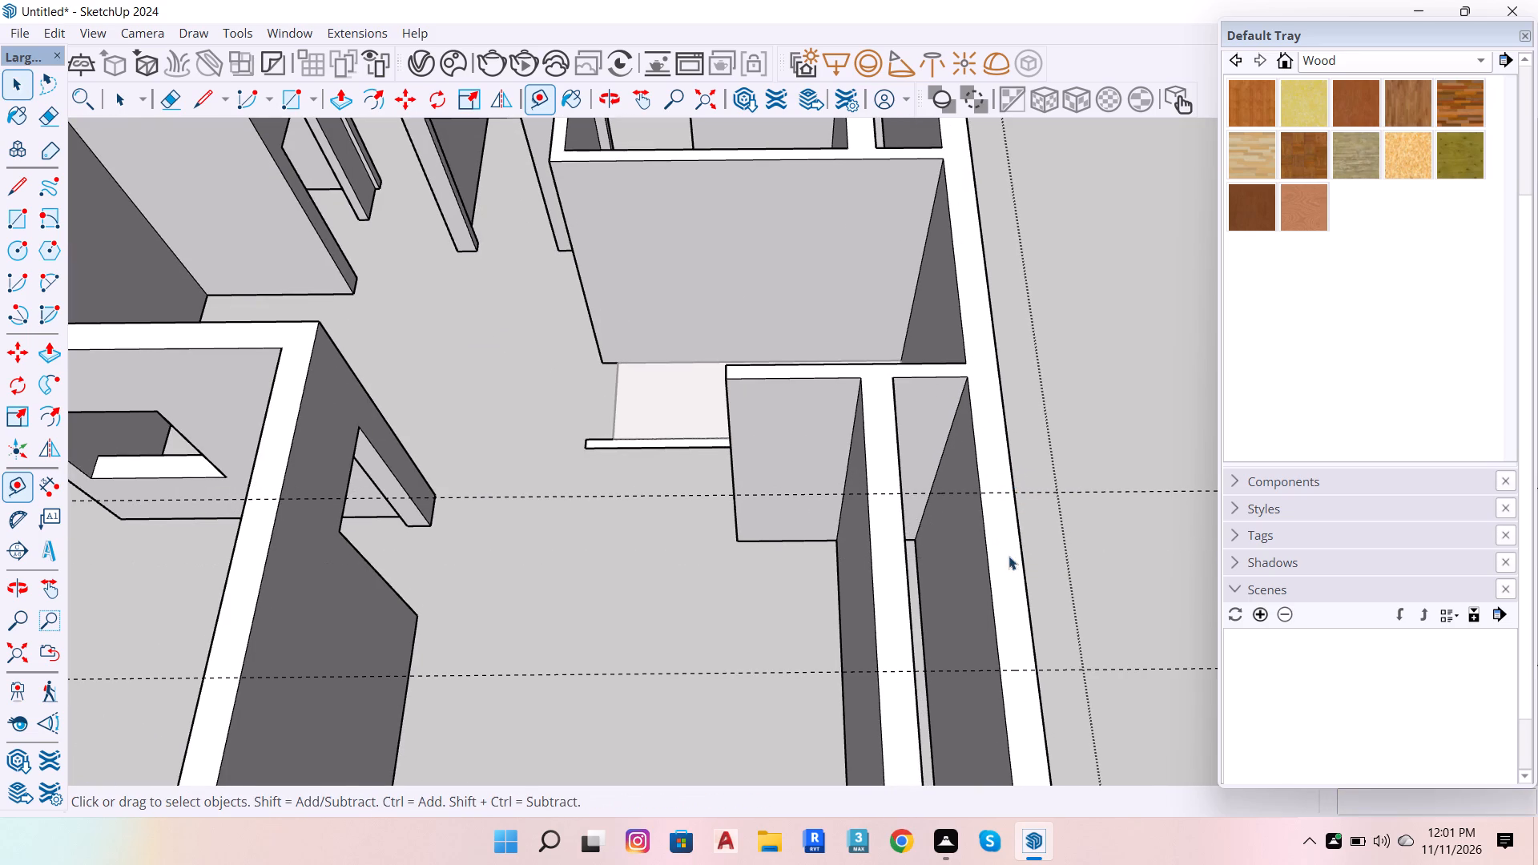
Outline the 4' strip between the two guides on the side wall's top and push it down 7'.
{"action": "key", "text": "l"}
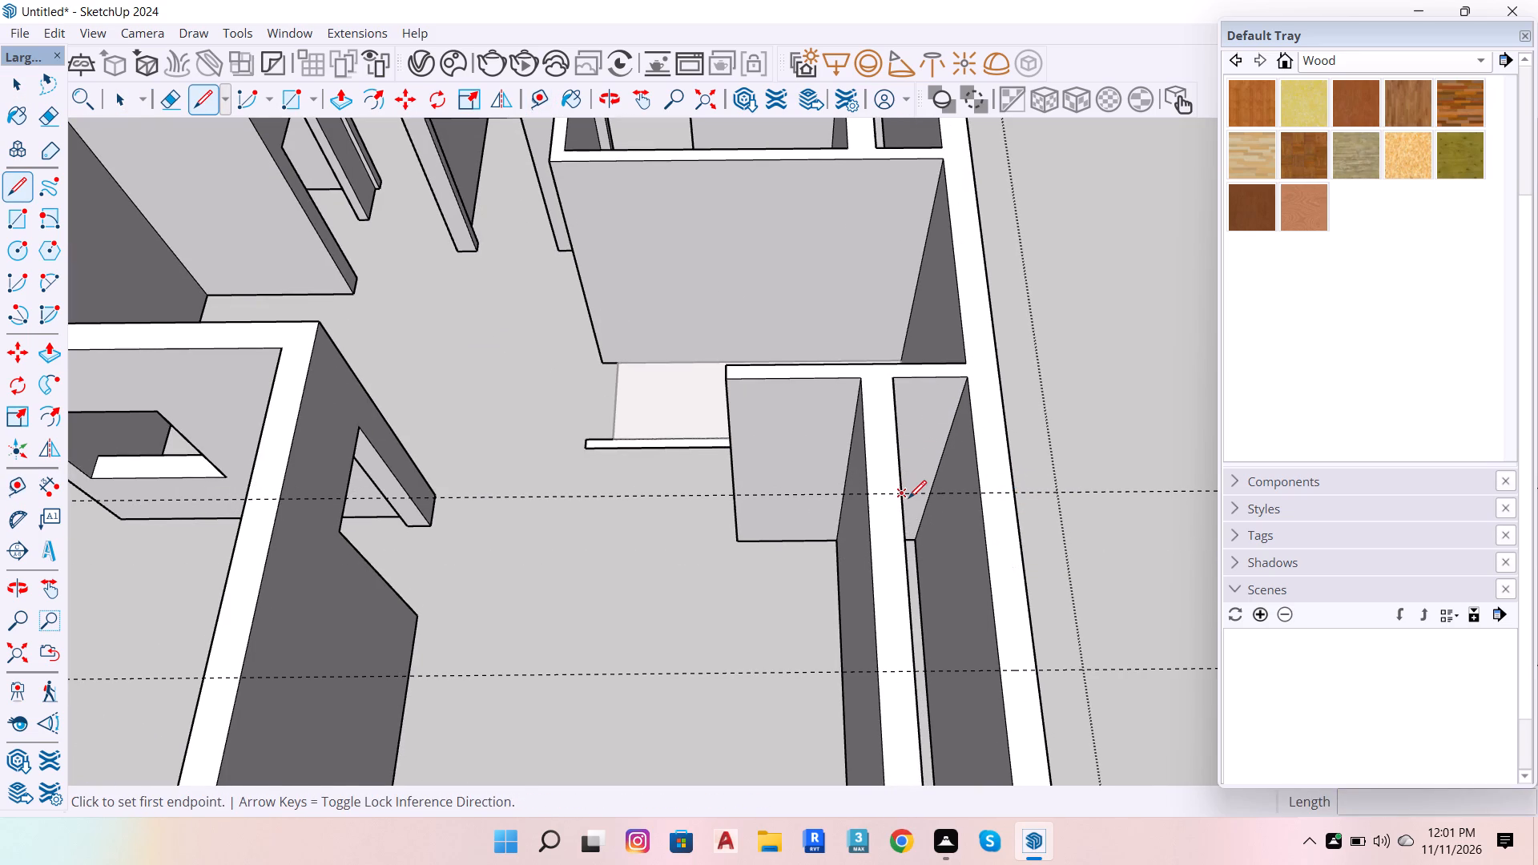
{"action": "left_click", "coordinate": [908, 498]}
{"action": "left_click", "coordinate": [870, 495]}
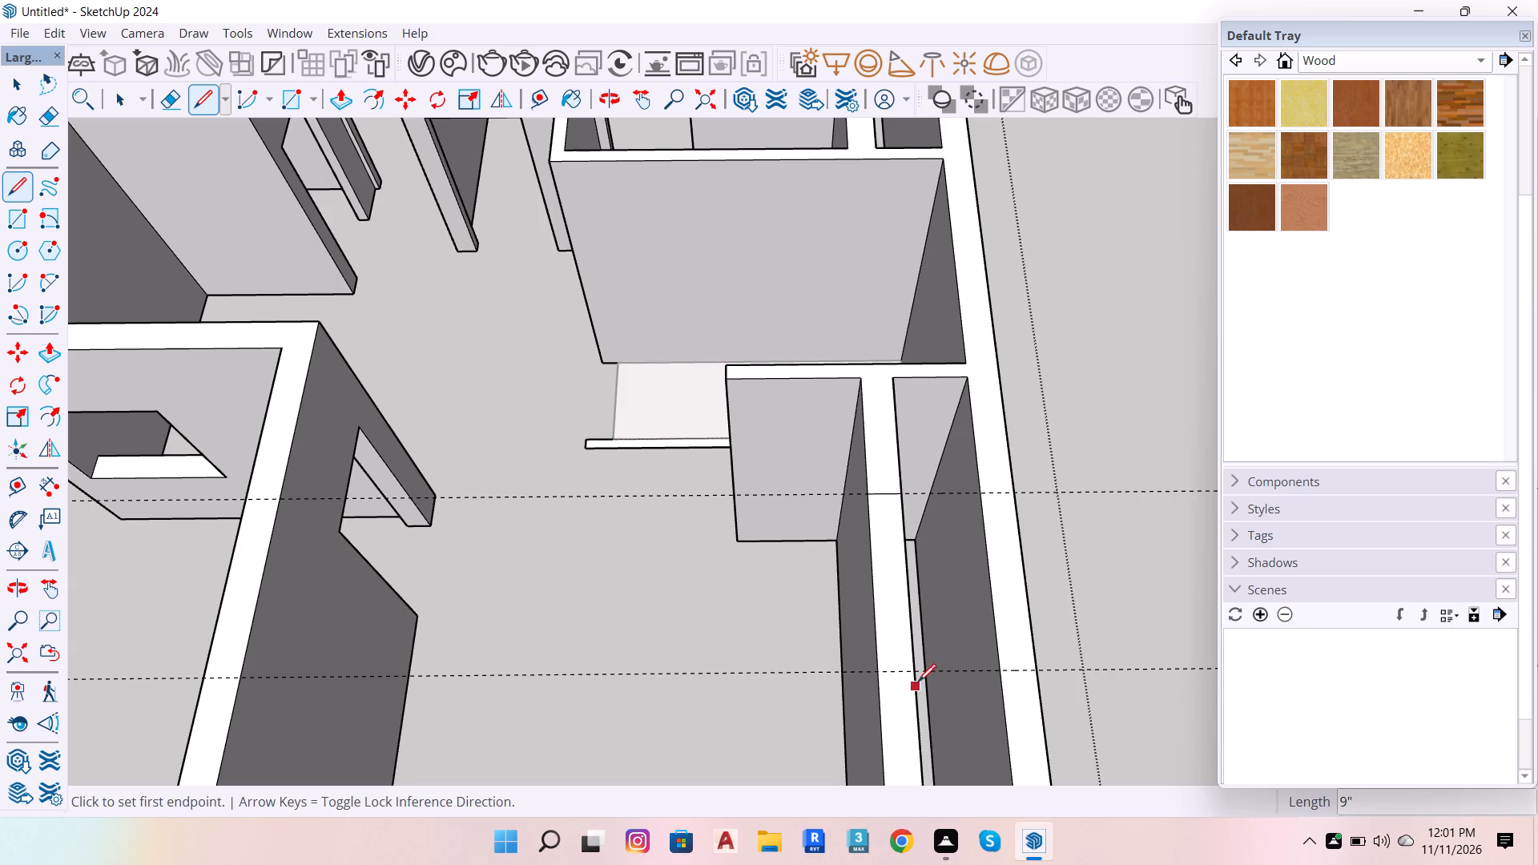
{"action": "left_click", "coordinate": [918, 673]}
{"action": "left_click", "coordinate": [888, 671]}
{"action": "key", "text": "space"}
{"action": "left_click", "coordinate": [892, 634]}
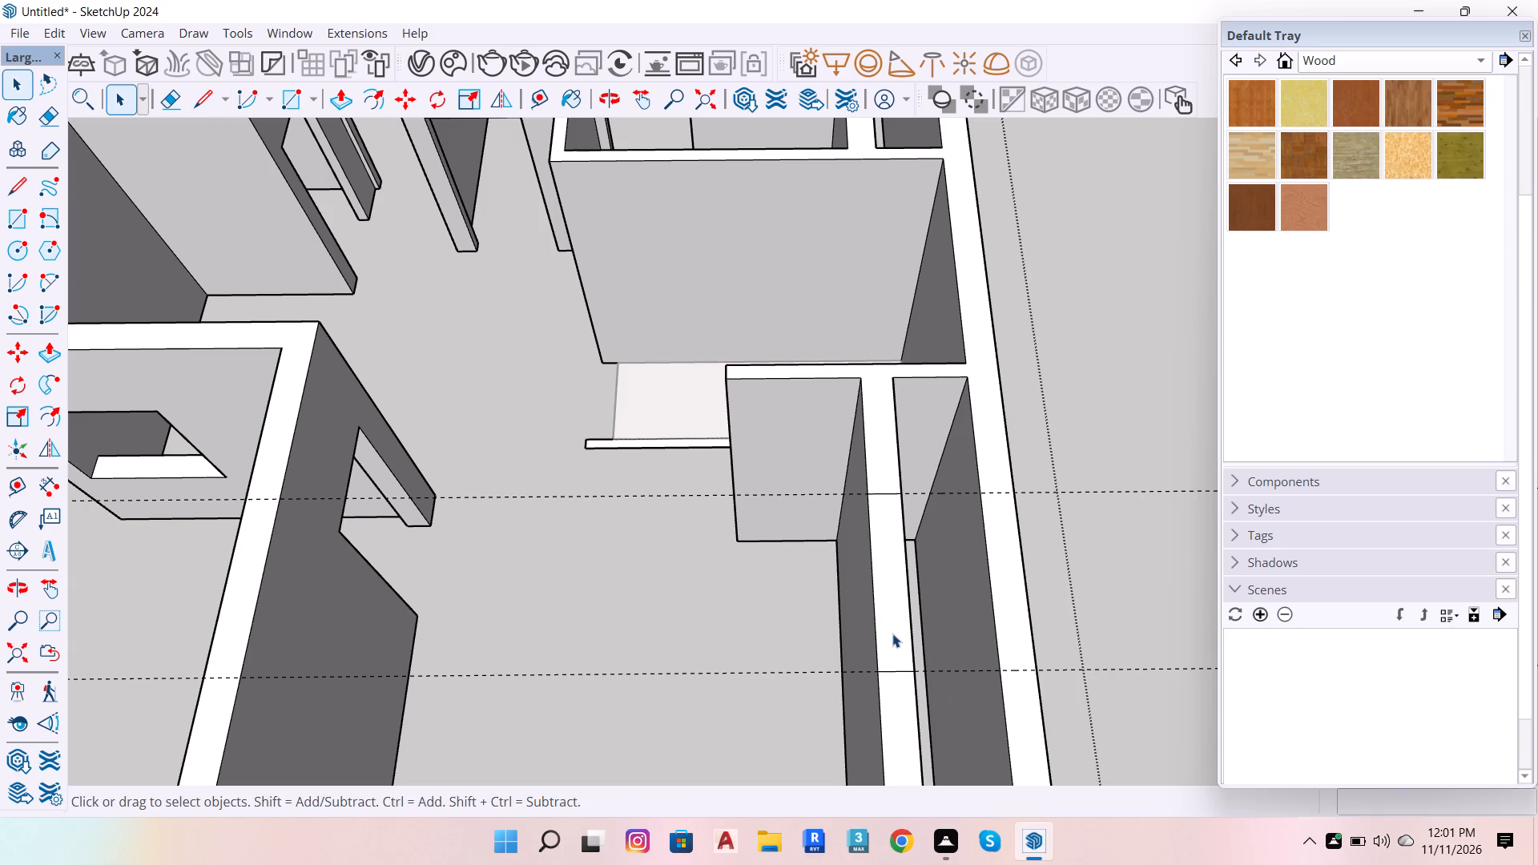
{"action": "key", "text": "p"}
{"action": "left_click", "coordinate": [892, 634]}
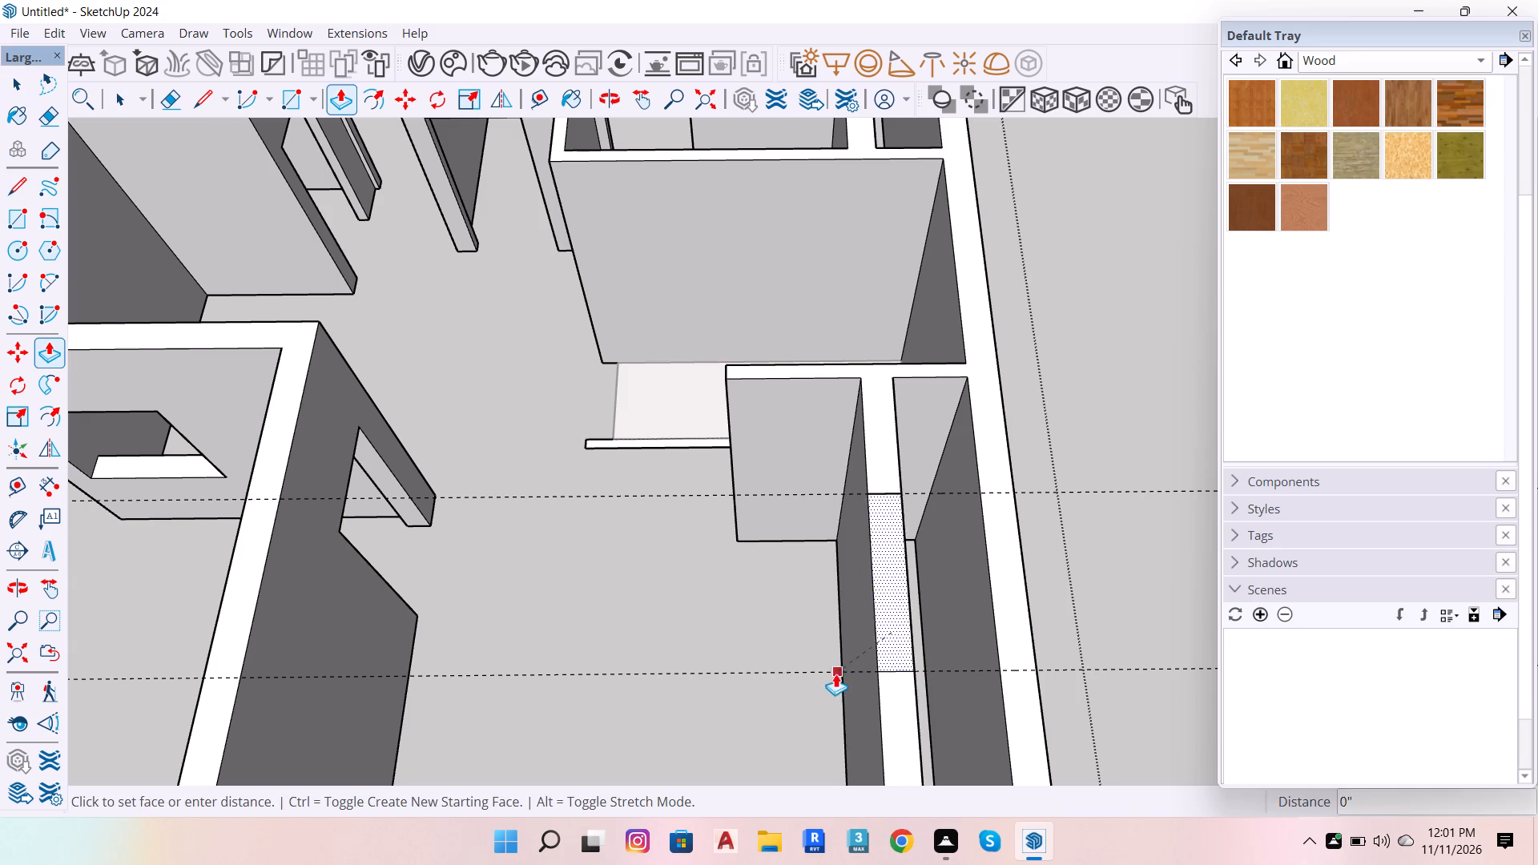
{"action": "scroll", "coordinate": [843, 695], "scroll_direction": "up", "scroll_amount": 4}
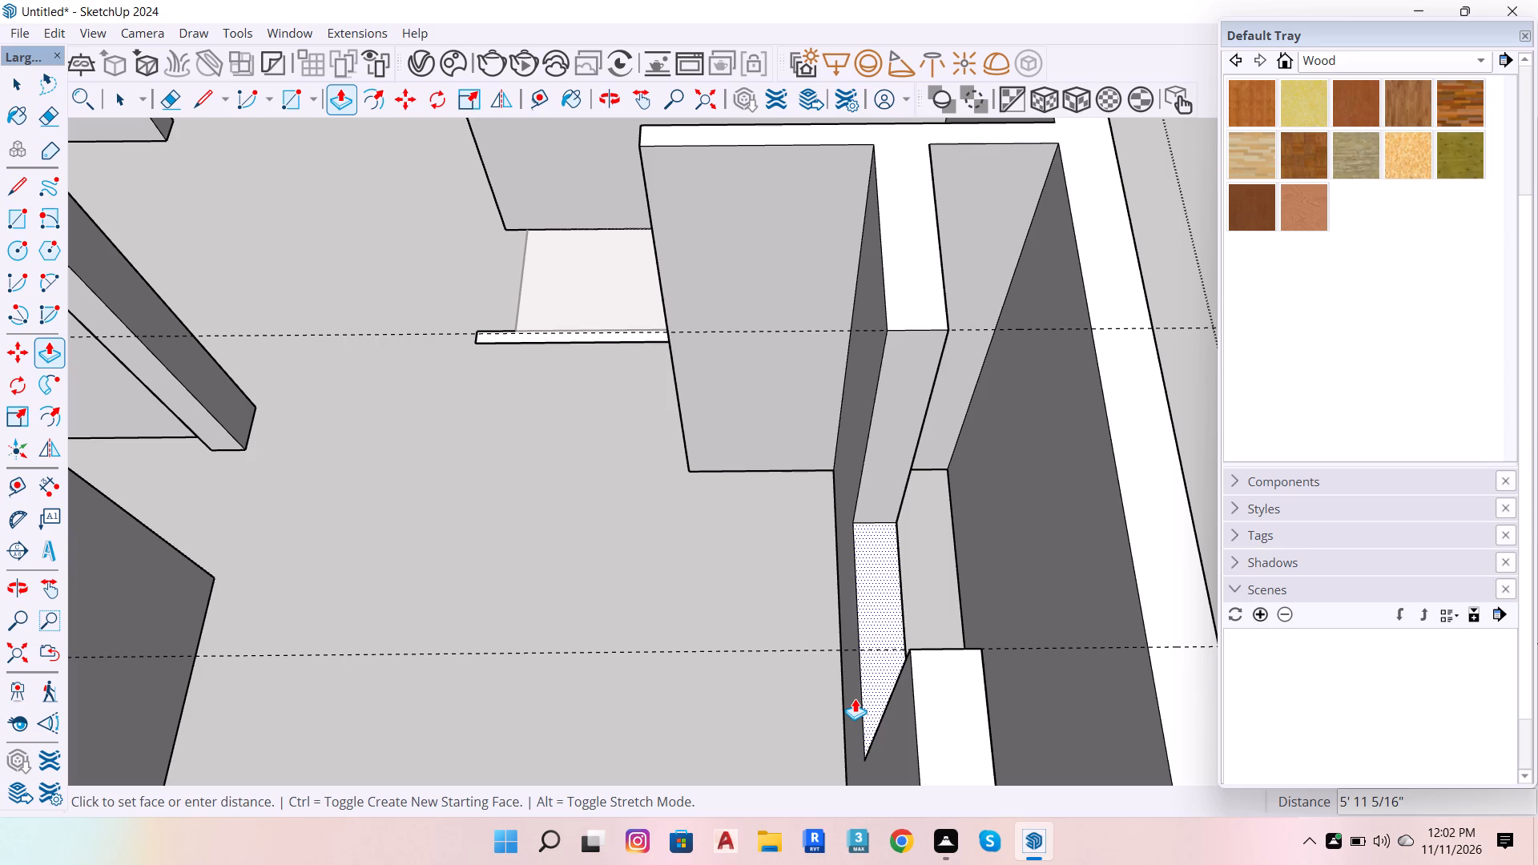
{"action": "type", "text": "7'"}
{"action": "key", "text": "Return"}
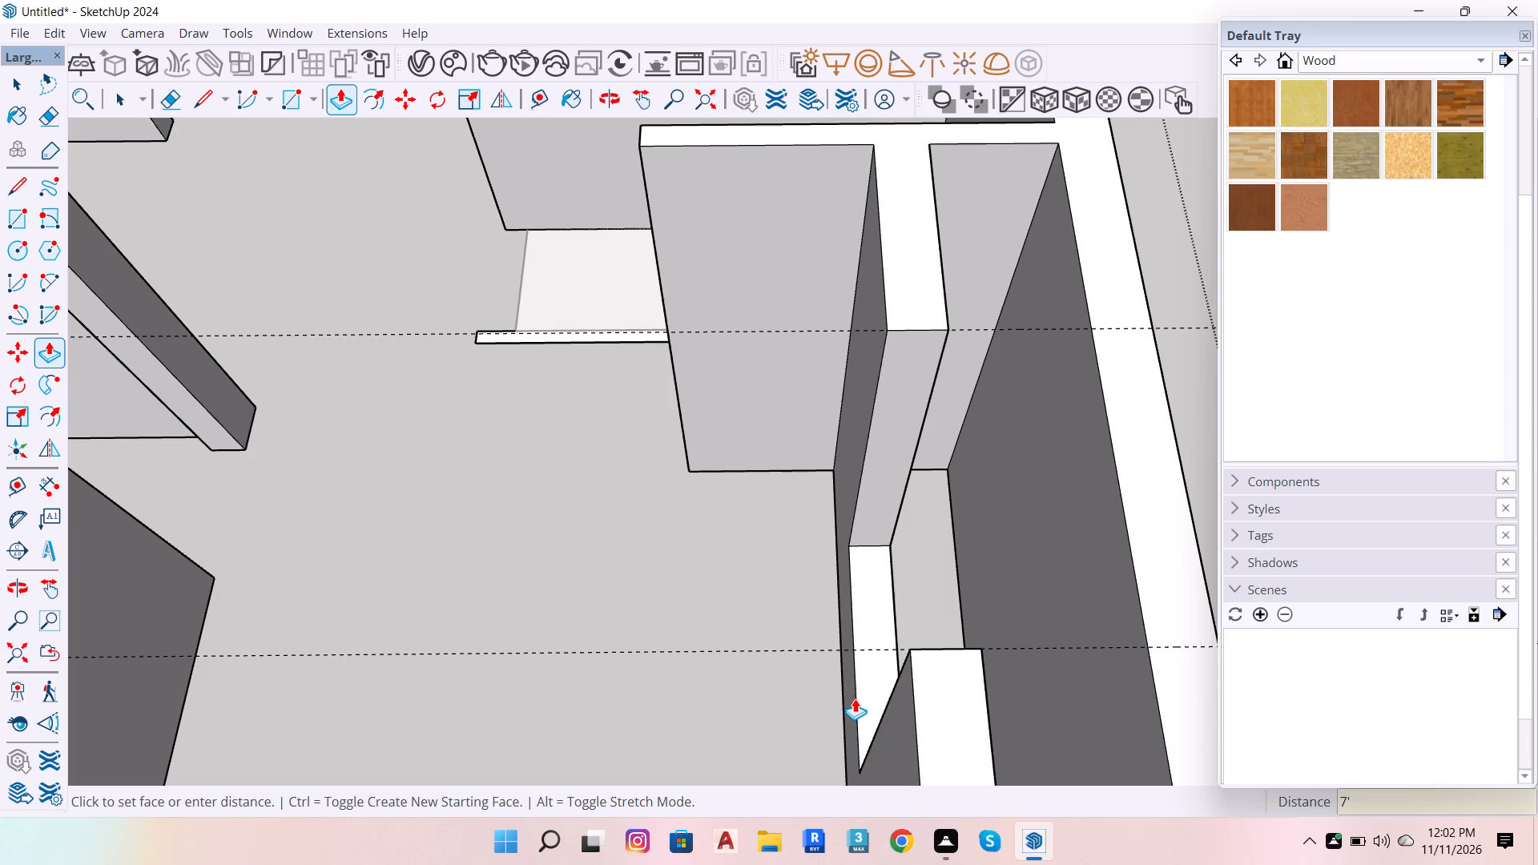
{"action": "key", "text": "space"}
Copy the gap's top edge 3' down its end face and extend the upper section across the 4' gap, closing the wall above the window opening.
{"action": "scroll", "coordinate": [1107, 549], "scroll_direction": "down", "scroll_amount": 7}
{"action": "scroll", "coordinate": [1002, 450], "scroll_direction": "up", "scroll_amount": 3}
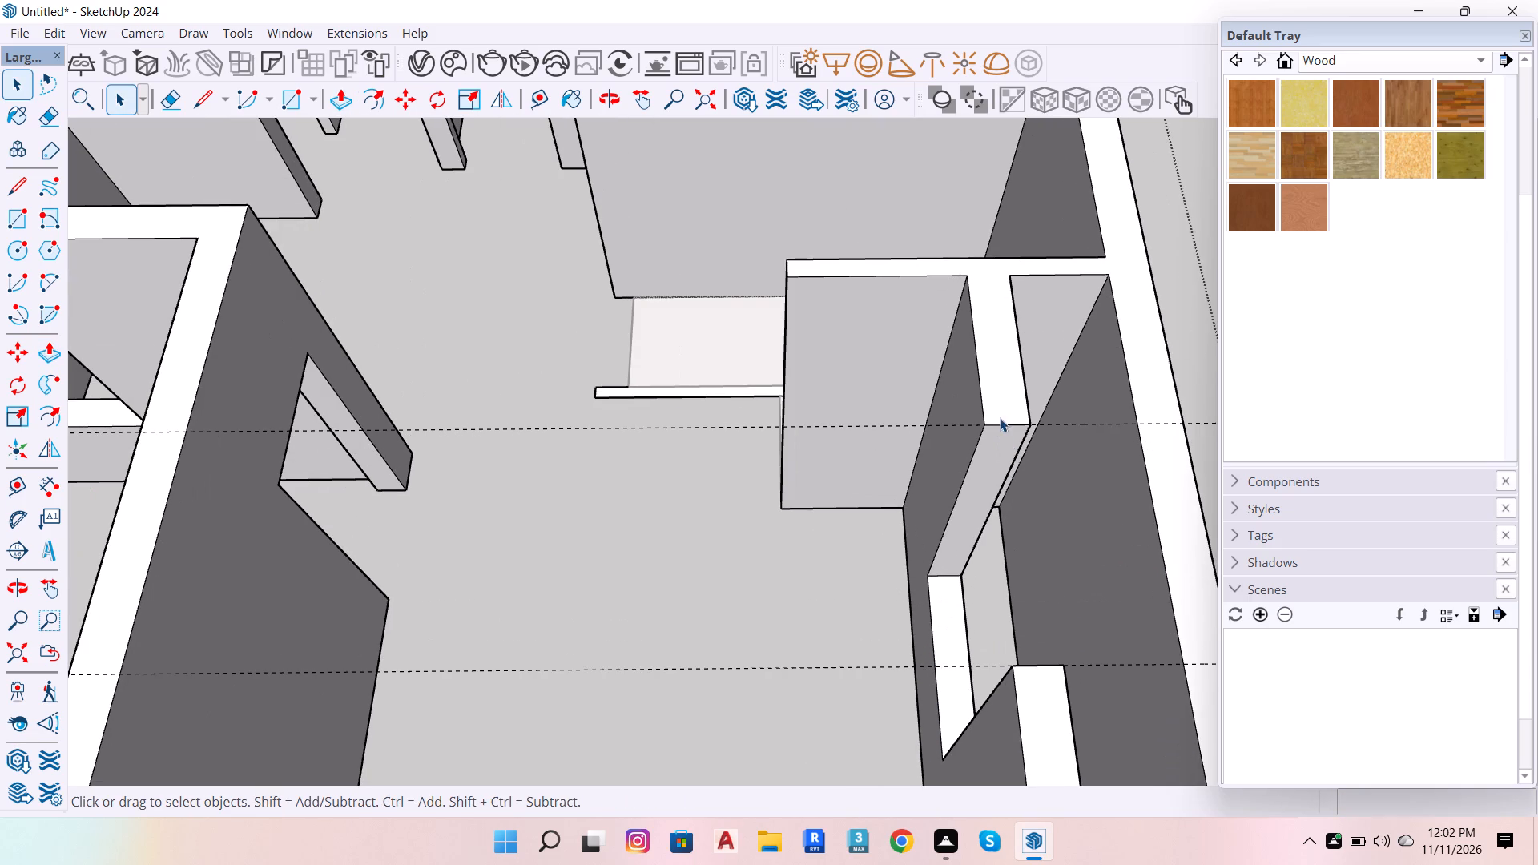
{"action": "left_click", "coordinate": [1008, 424]}
{"action": "key", "text": "m"}
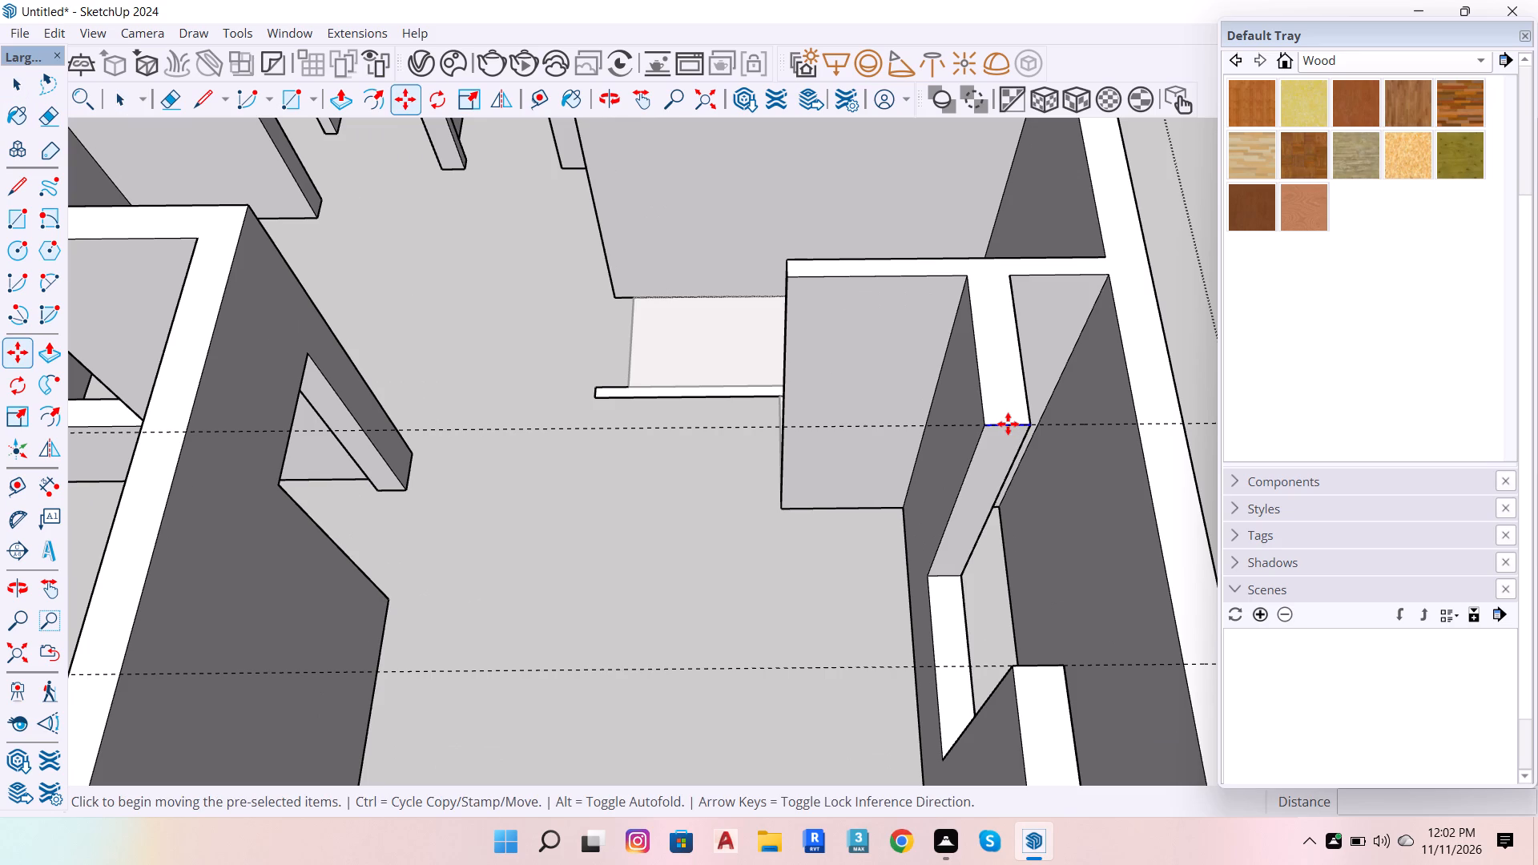
{"action": "left_click", "coordinate": [1008, 424]}
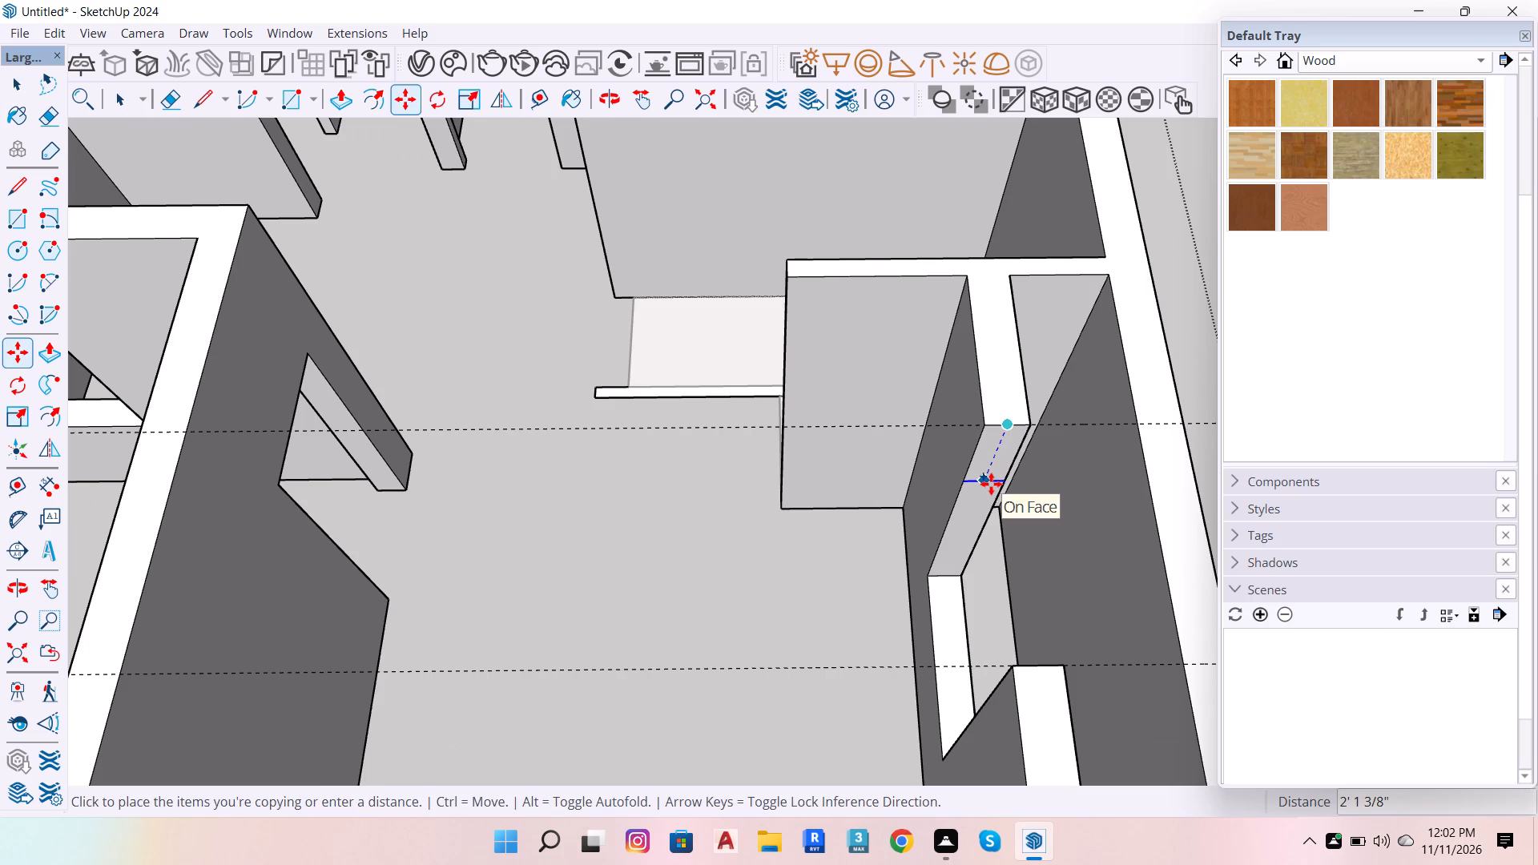
{"action": "key", "text": "Up"}
{"action": "type", "text": "3'"}
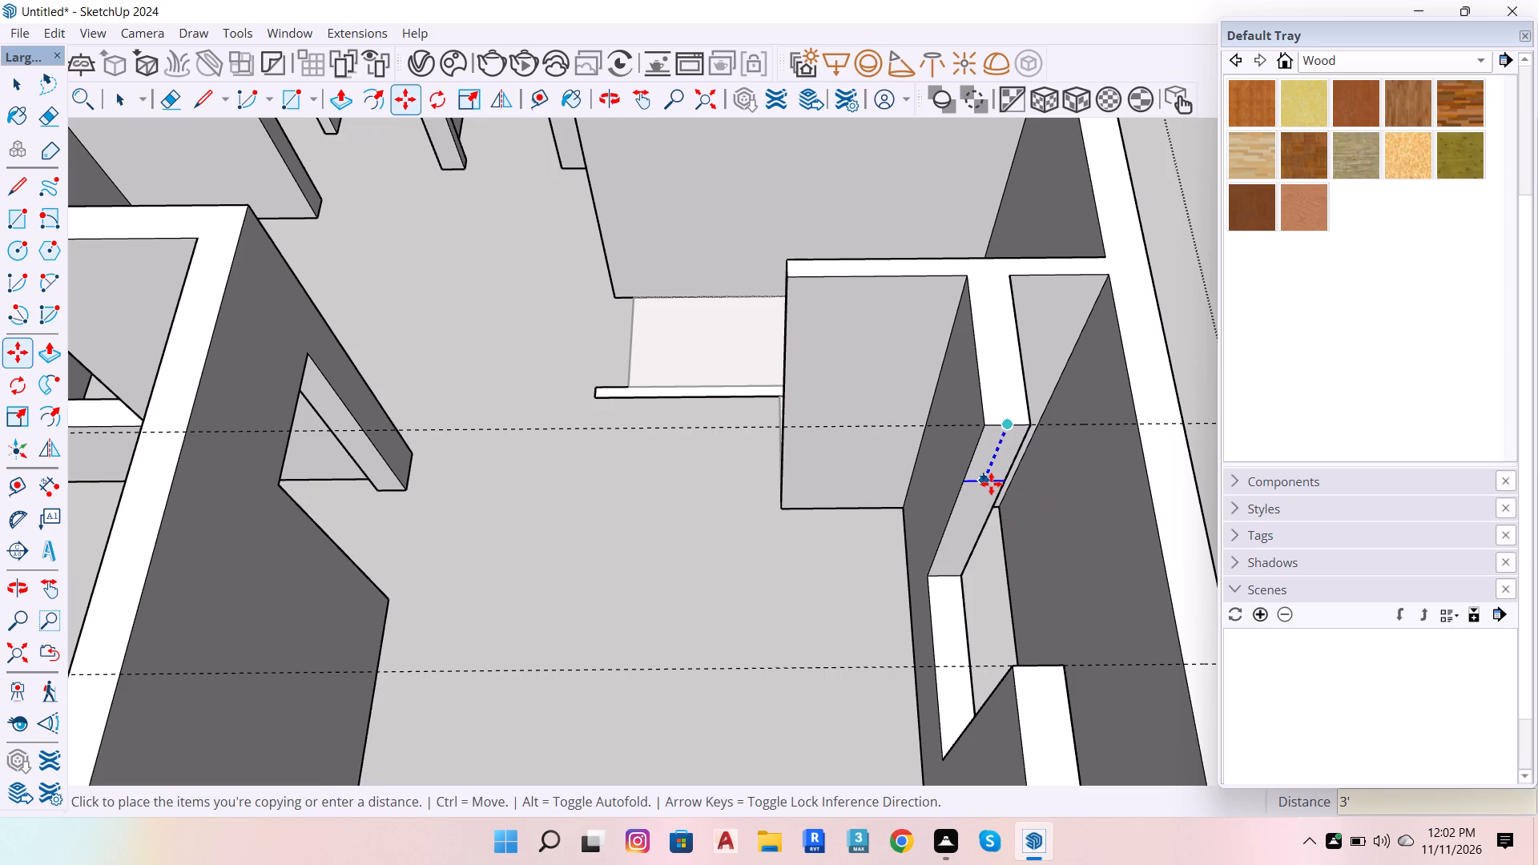
{"action": "key", "text": "Return"}
{"action": "key", "text": "space"}
{"action": "left_click", "coordinate": [982, 473]}
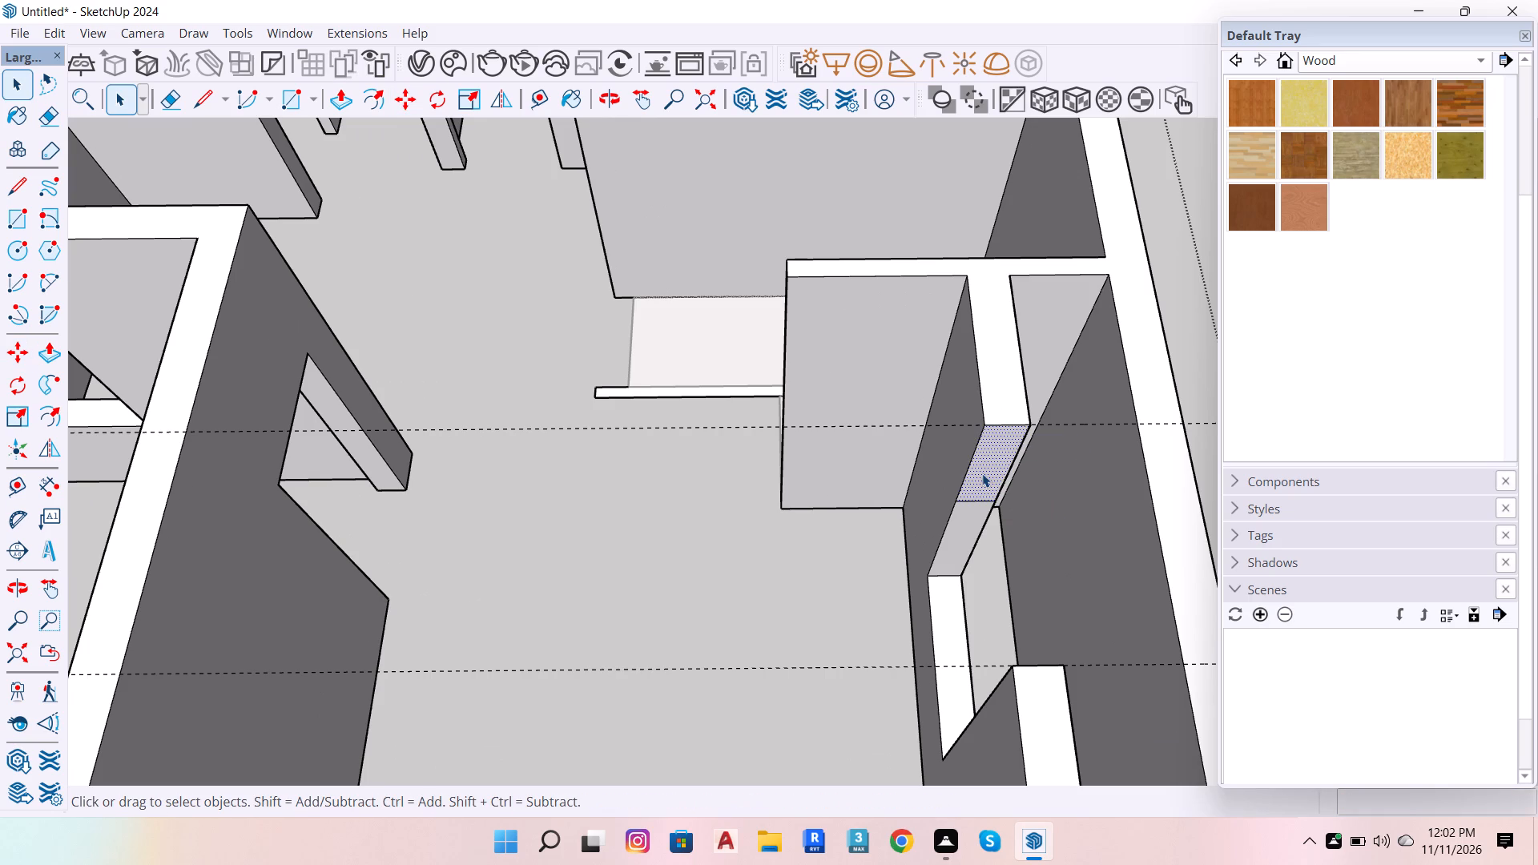
{"action": "key", "text": "p"}
{"action": "left_click", "coordinate": [982, 473]}
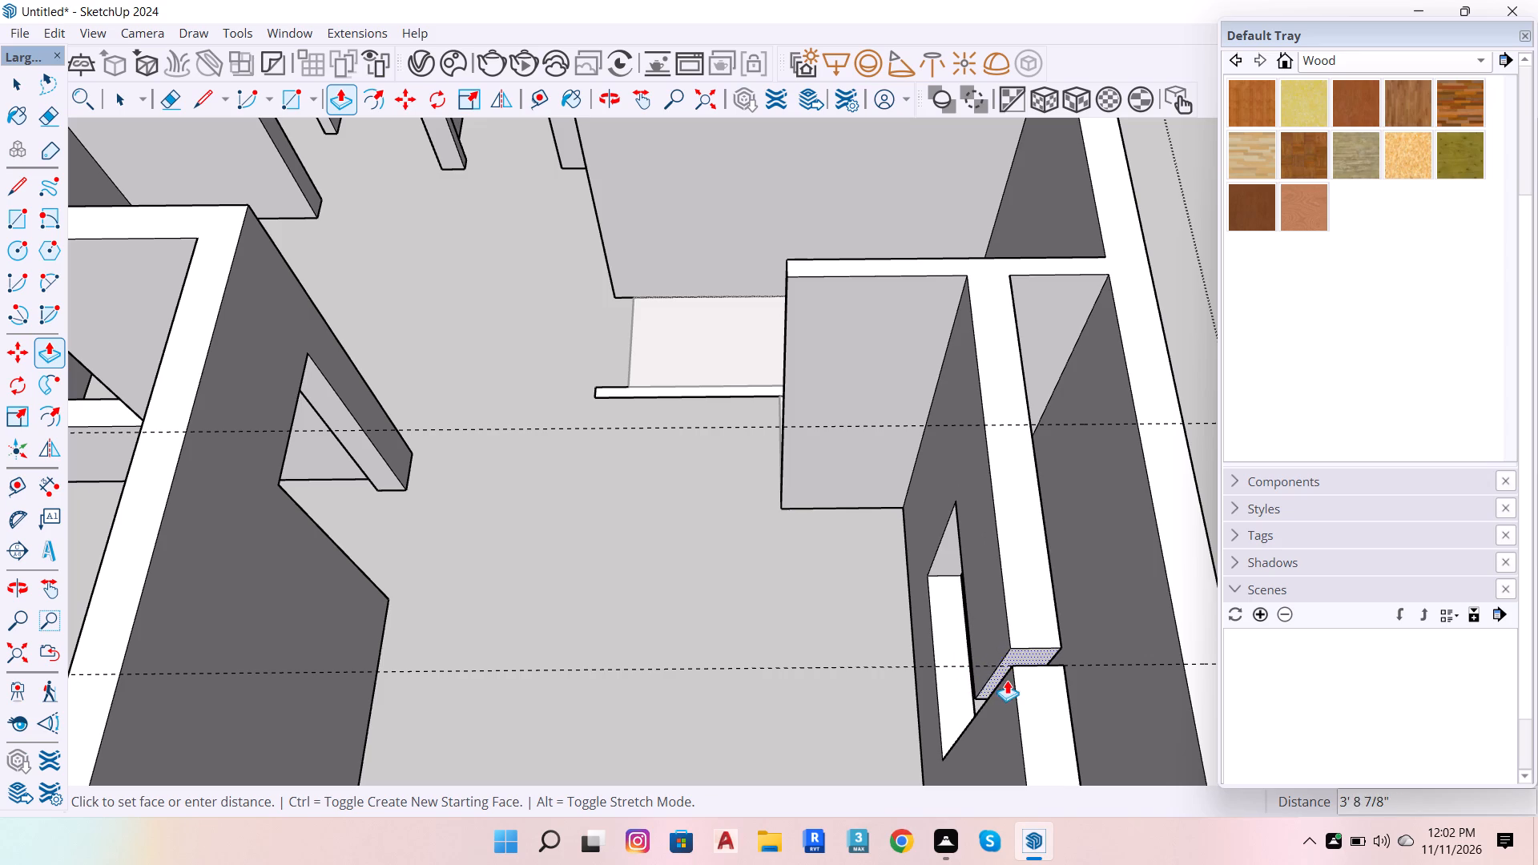
{"action": "left_click", "coordinate": [995, 690]}
{"action": "scroll", "coordinate": [1296, 553], "scroll_direction": "down", "scroll_amount": 7}
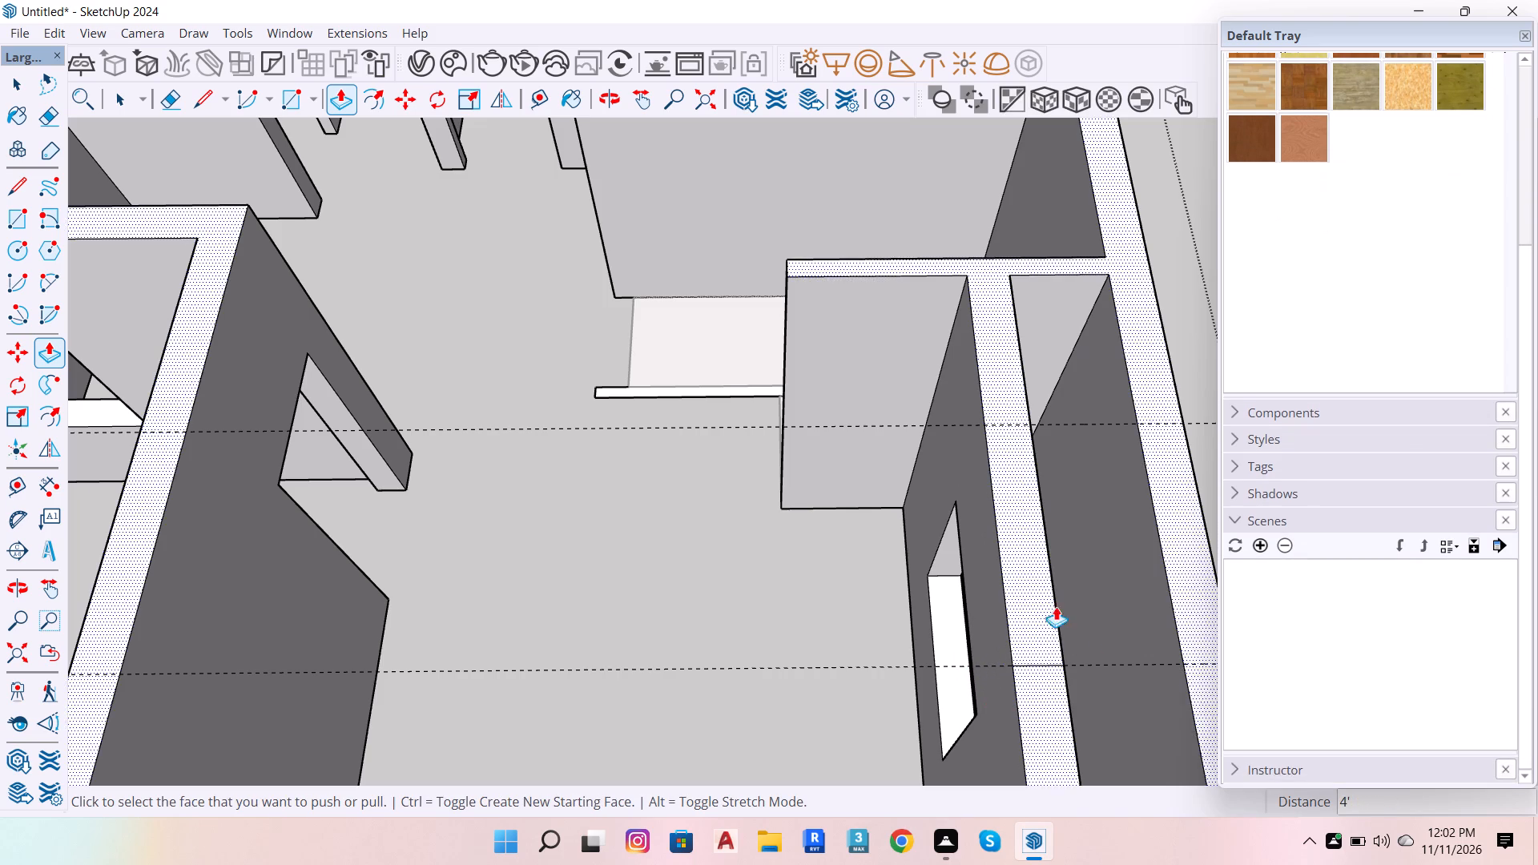
{"action": "scroll", "coordinate": [1417, 419], "scroll_direction": "down", "scroll_amount": 7}
{"action": "key", "text": "space"}
Check the new side-wall window opening's width and height with temporary dimensions and erase both.
{"action": "scroll", "coordinate": [1329, 465], "scroll_direction": "down", "scroll_amount": 7}
{"action": "scroll", "coordinate": [1223, 478], "scroll_direction": "down", "scroll_amount": 8}
{"action": "scroll", "coordinate": [1081, 507], "scroll_direction": "down", "scroll_amount": 15}
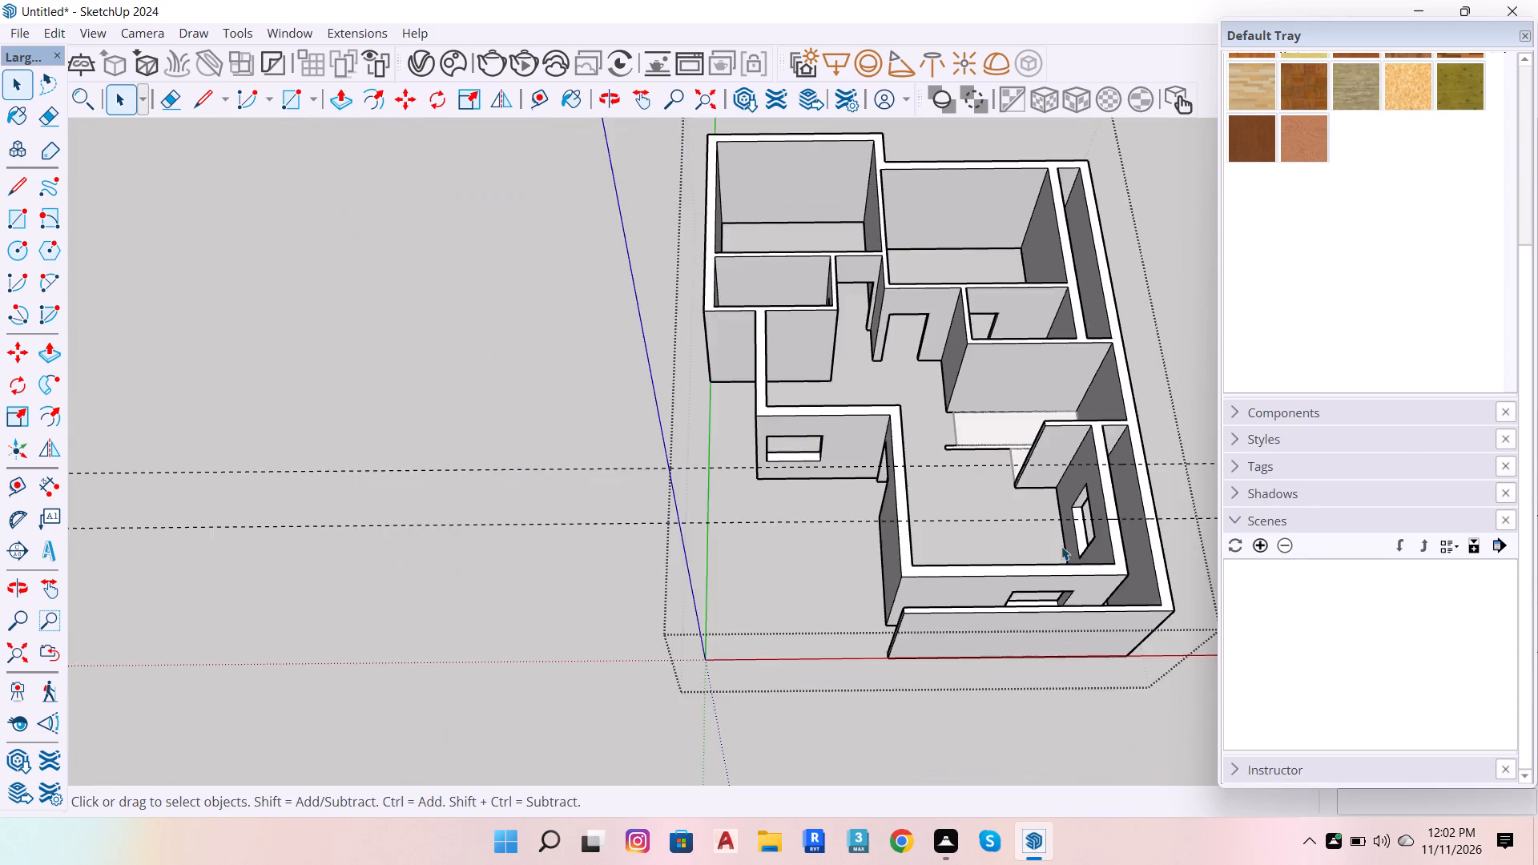
{"action": "scroll", "coordinate": [1051, 547], "scroll_direction": "up", "scroll_amount": 8}
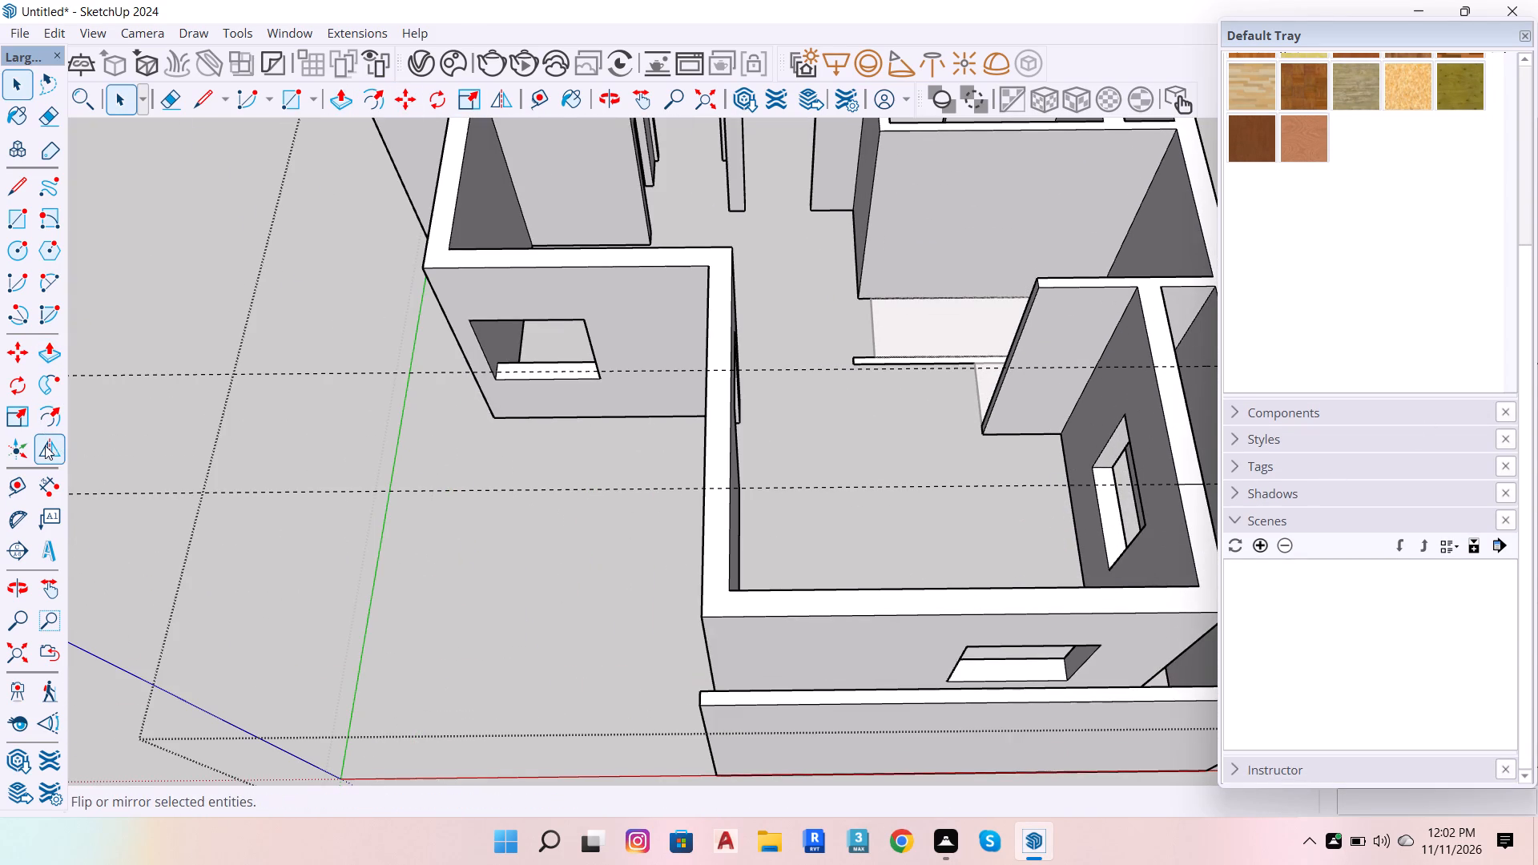
{"action": "left_click", "coordinate": [49, 477]}
{"action": "scroll", "coordinate": [1102, 411], "scroll_direction": "up", "scroll_amount": 7}
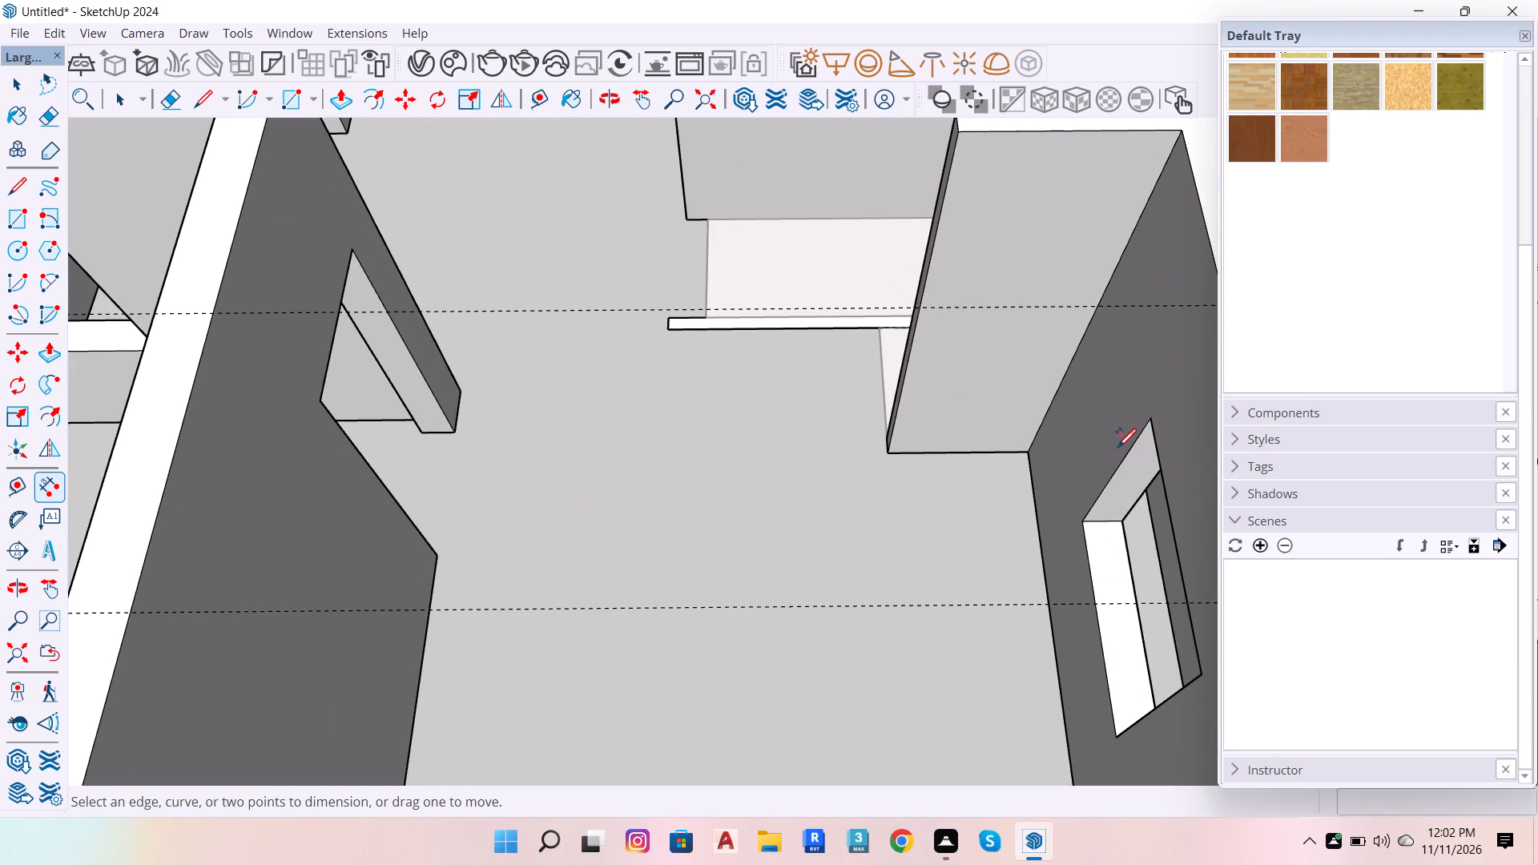
{"action": "left_click", "coordinate": [1125, 457]}
{"action": "scroll", "coordinate": [996, 466], "scroll_direction": "down", "scroll_amount": 2}
{"action": "left_click", "coordinate": [992, 466]}
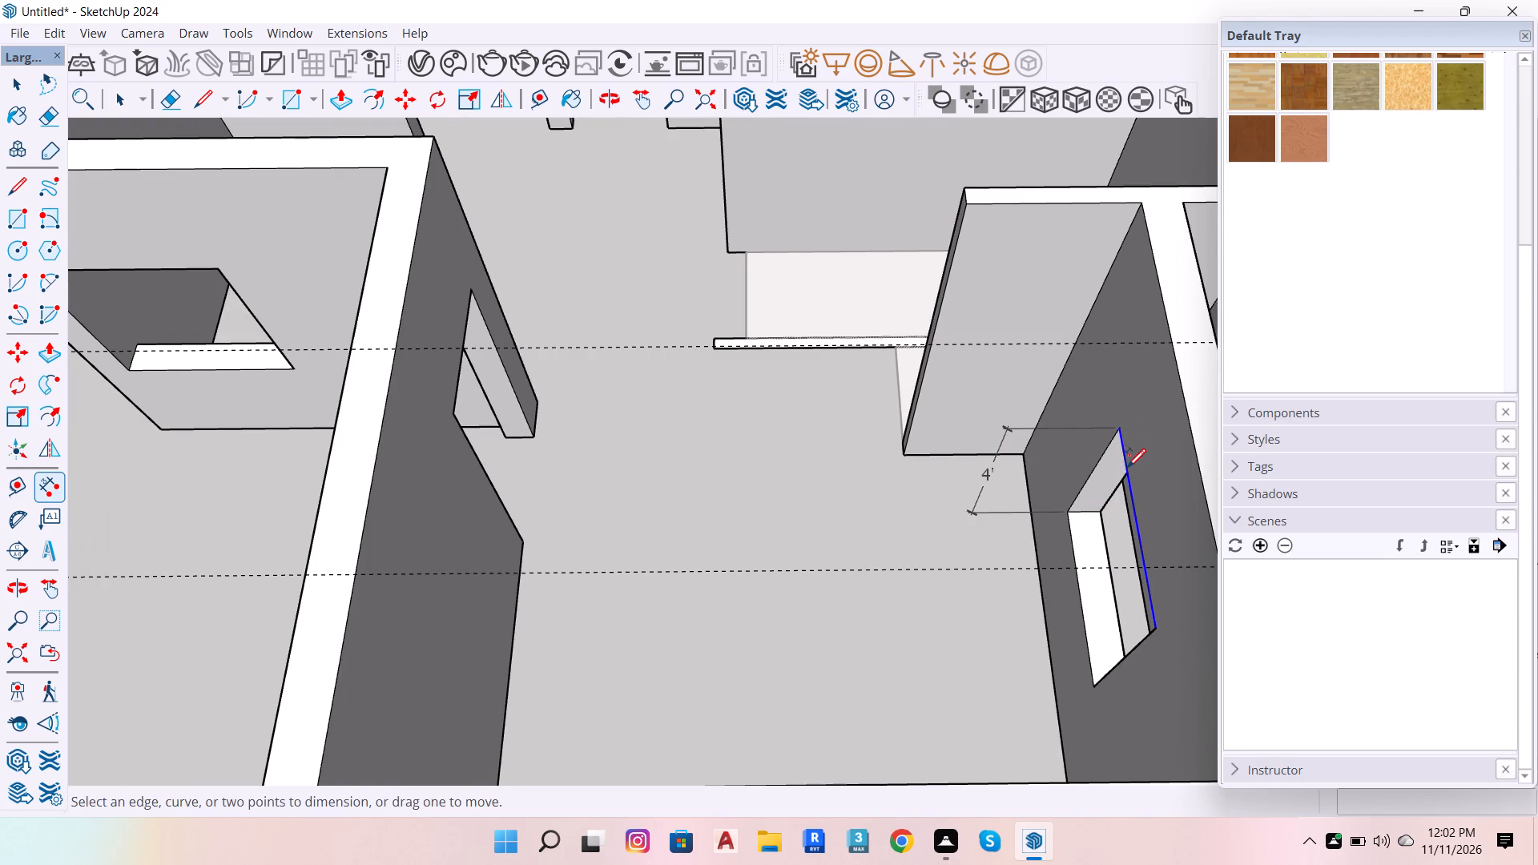
{"action": "left_click", "coordinate": [1127, 466]}
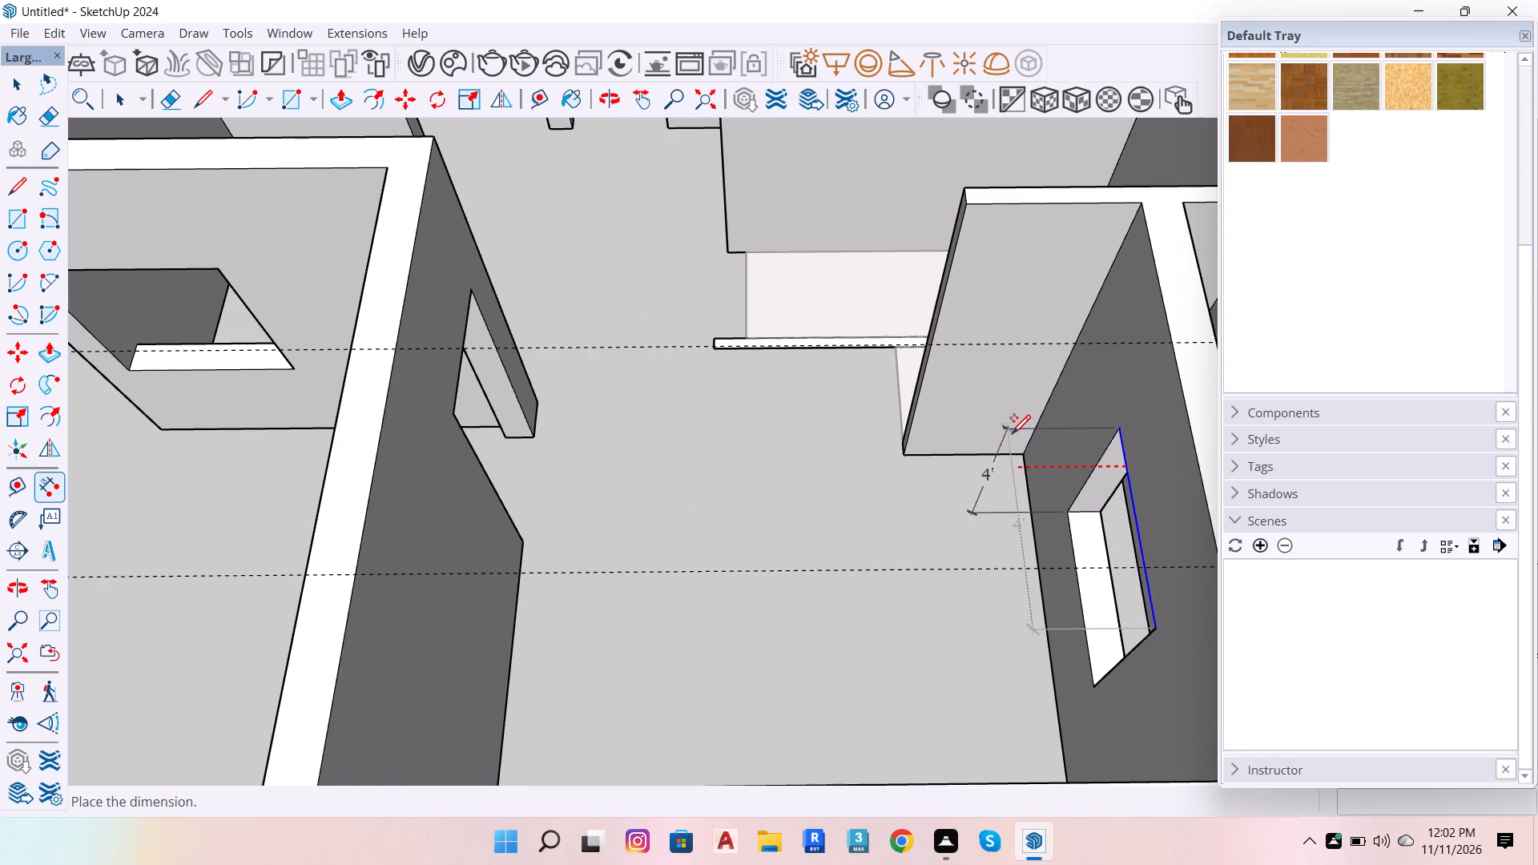
{"action": "left_click", "coordinate": [1012, 432]}
{"action": "scroll", "coordinate": [1062, 445], "scroll_direction": "down", "scroll_amount": 6}
{"action": "scroll", "coordinate": [1054, 473], "scroll_direction": "up", "scroll_amount": 6}
{"action": "key", "text": "space"}
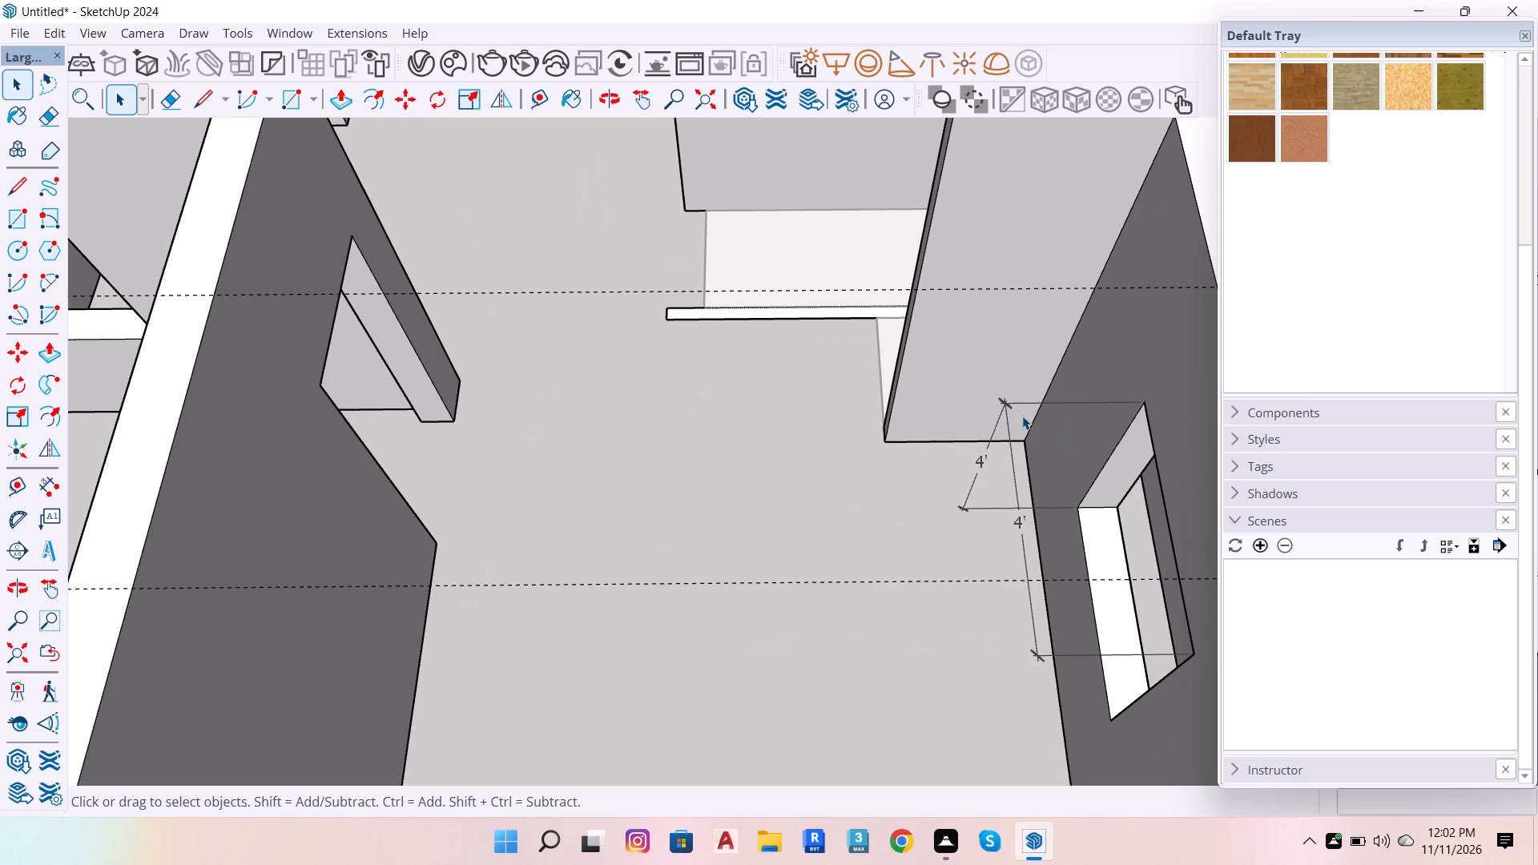
{"action": "key", "text": "e"}
{"action": "left_click_drag", "start_coordinate": [1020, 381], "coordinate": [986, 431]}
Erase the two guides crossing the house and the leftover edge across the side wall's top above the new window.
{"action": "scroll", "coordinate": [1060, 513], "scroll_direction": "down", "scroll_amount": 7}
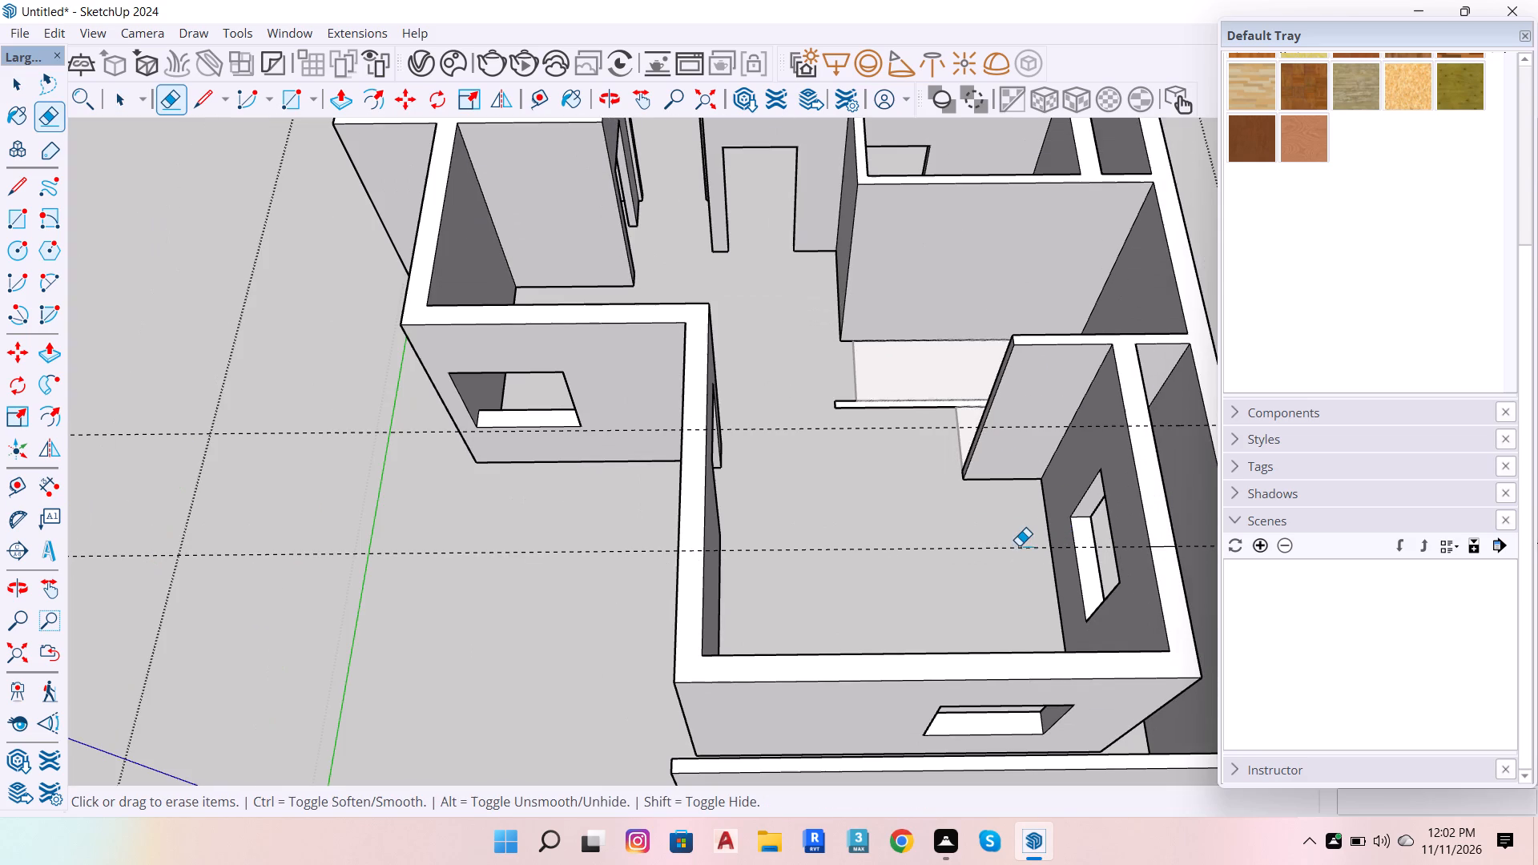
{"action": "left_click", "coordinate": [1016, 545]}
{"action": "left_click_drag", "start_coordinate": [981, 544], "coordinate": [962, 551]}
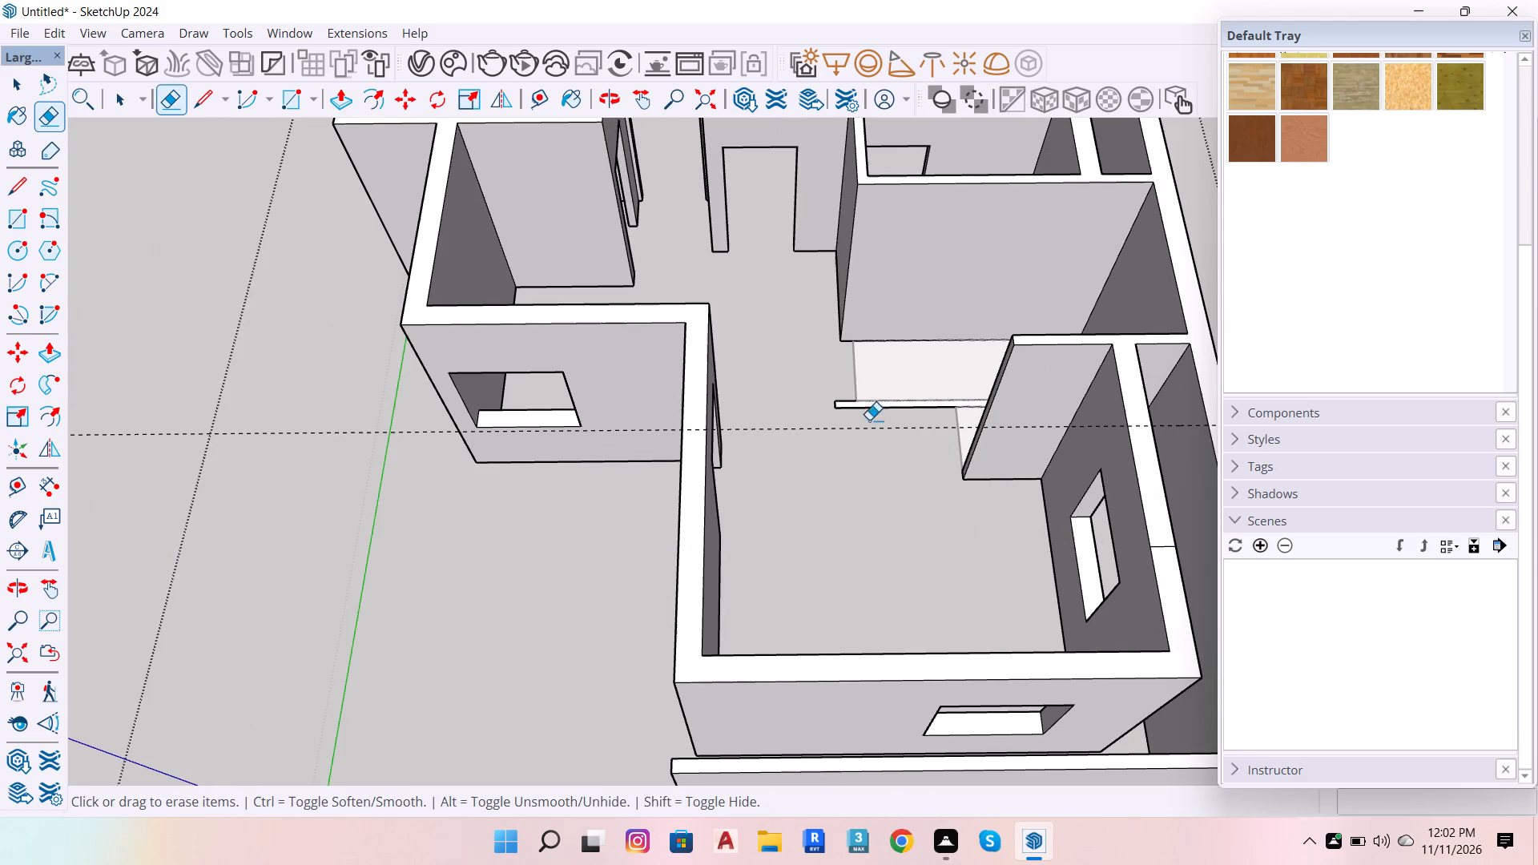
{"action": "left_click_drag", "start_coordinate": [869, 420], "coordinate": [872, 442]}
{"action": "scroll", "coordinate": [863, 512], "scroll_direction": "down", "scroll_amount": 12}
{"action": "scroll", "coordinate": [843, 530], "scroll_direction": "up", "scroll_amount": 14}
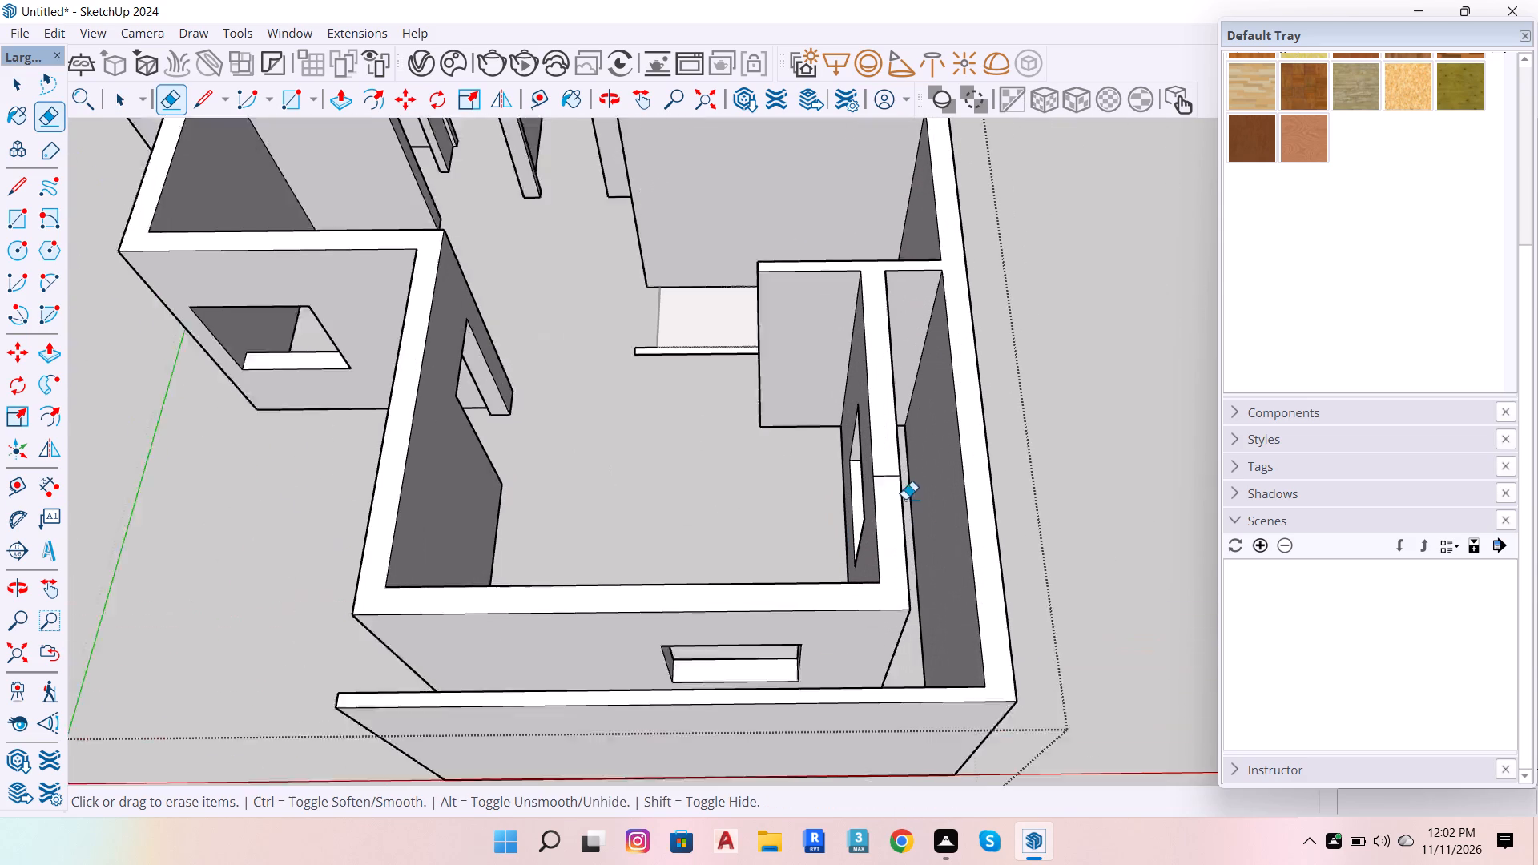
{"action": "scroll", "coordinate": [905, 499], "scroll_direction": "up", "scroll_amount": 1}
{"action": "left_click", "coordinate": [889, 473]}
Examine the whole house model, including its room layout and the door and window openings.
{"action": "scroll", "coordinate": [639, 485], "scroll_direction": "down", "scroll_amount": 8}
{"action": "scroll", "coordinate": [334, 473], "scroll_direction": "down", "scroll_amount": 7}
{"action": "scroll", "coordinate": [596, 409], "scroll_direction": "up", "scroll_amount": 2}
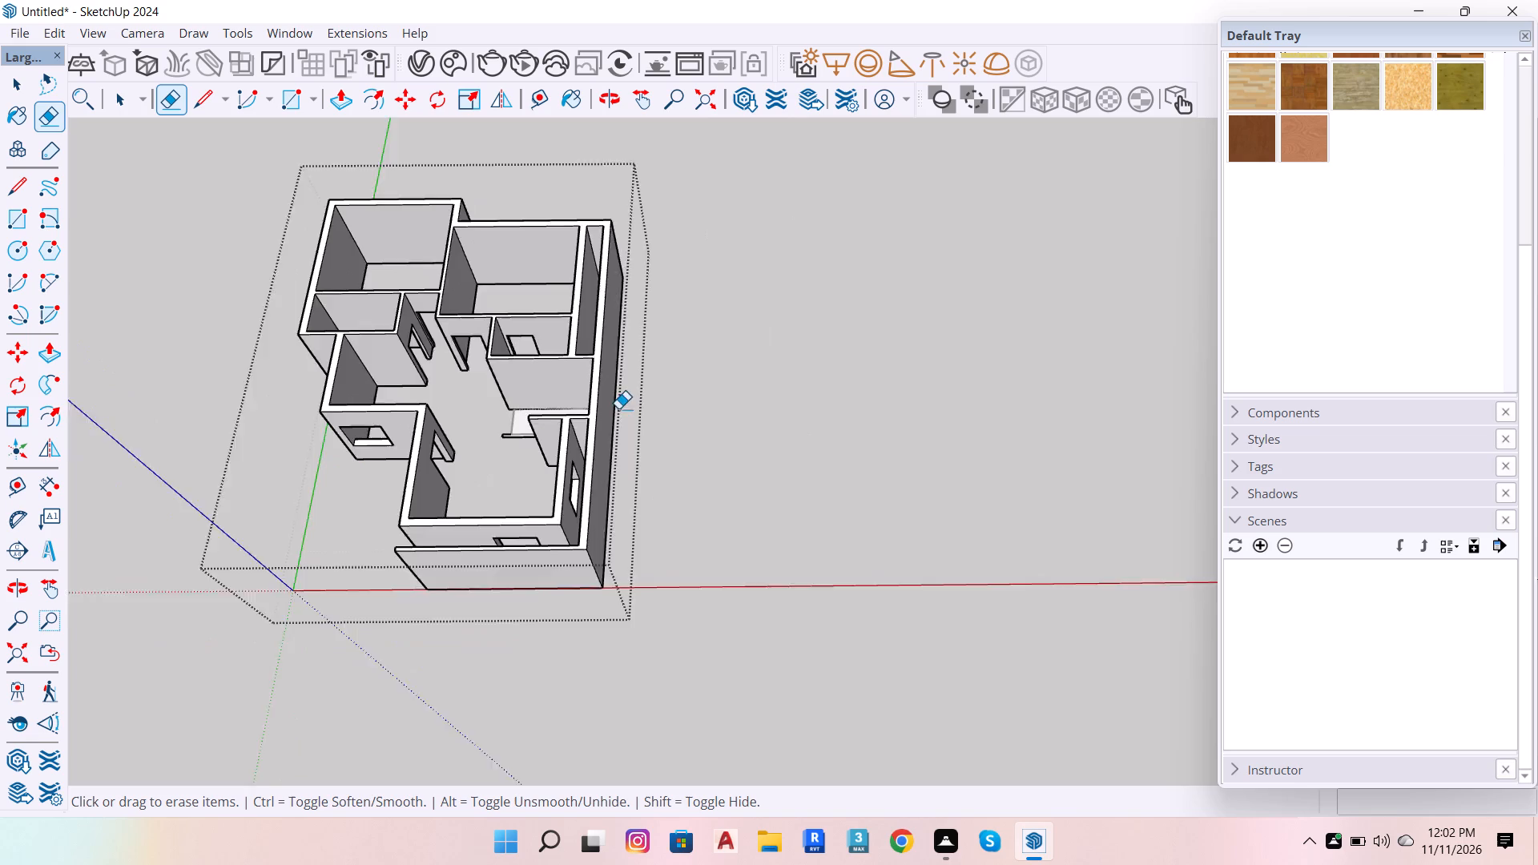
{"action": "scroll", "coordinate": [618, 408], "scroll_direction": "up", "scroll_amount": 5}
{"action": "scroll", "coordinate": [449, 560], "scroll_direction": "up", "scroll_amount": 9}
{"action": "scroll", "coordinate": [856, 374], "scroll_direction": "down", "scroll_amount": 7}
{"action": "key", "text": "space"}
{"action": "scroll", "coordinate": [1045, 404], "scroll_direction": "down", "scroll_amount": 4}
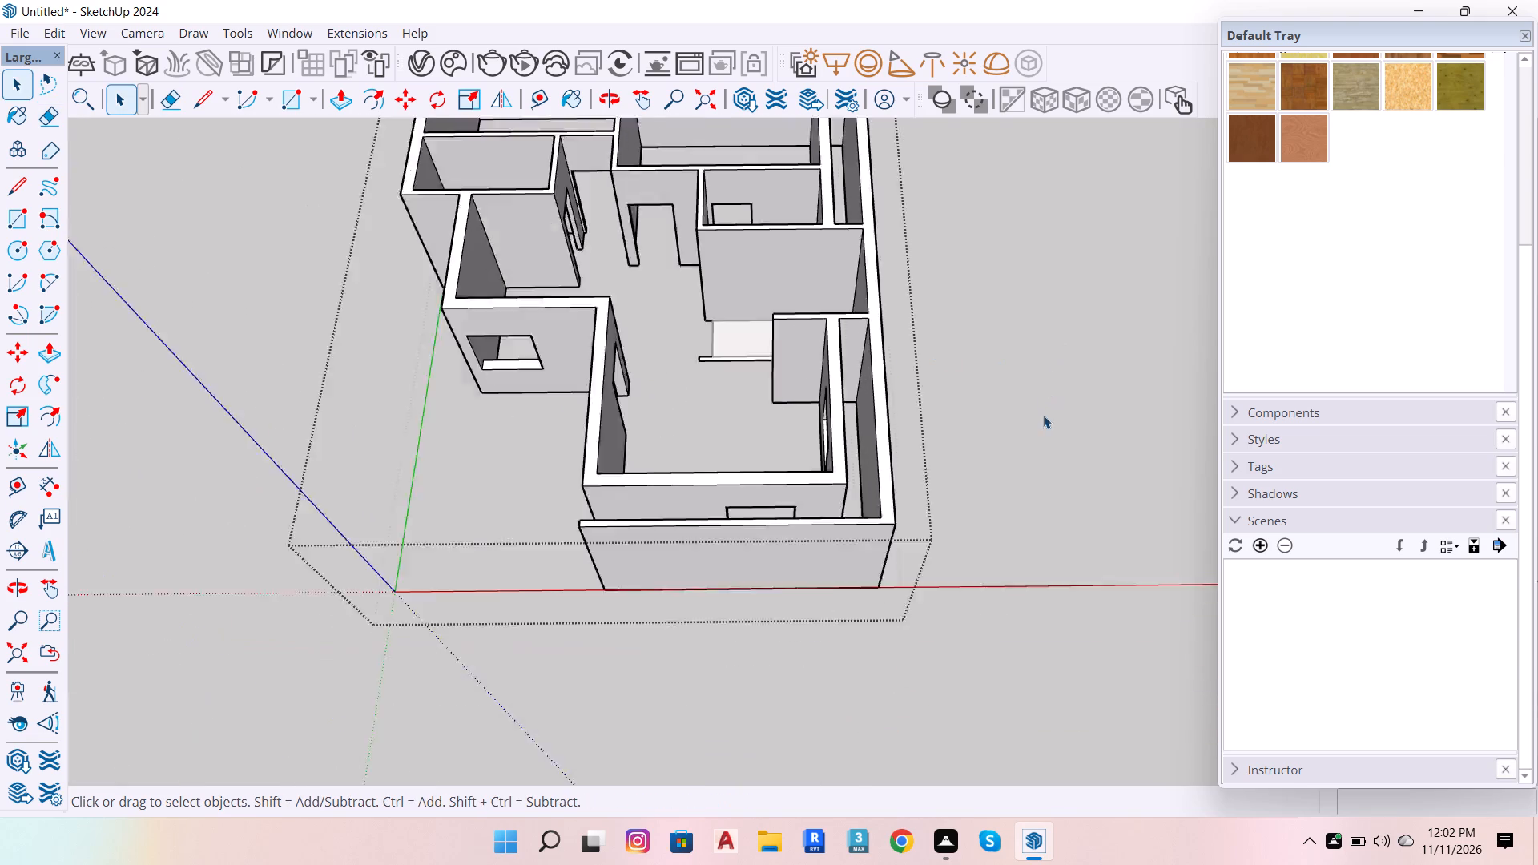
{"action": "scroll", "coordinate": [1043, 415], "scroll_direction": "down", "scroll_amount": 3}
{"action": "scroll", "coordinate": [961, 510], "scroll_direction": "down", "scroll_amount": 8}
{"action": "scroll", "coordinate": [846, 350], "scroll_direction": "up", "scroll_amount": 8}
{"action": "scroll", "coordinate": [652, 397], "scroll_direction": "down", "scroll_amount": 7}
{"action": "scroll", "coordinate": [781, 432], "scroll_direction": "up", "scroll_amount": 5}
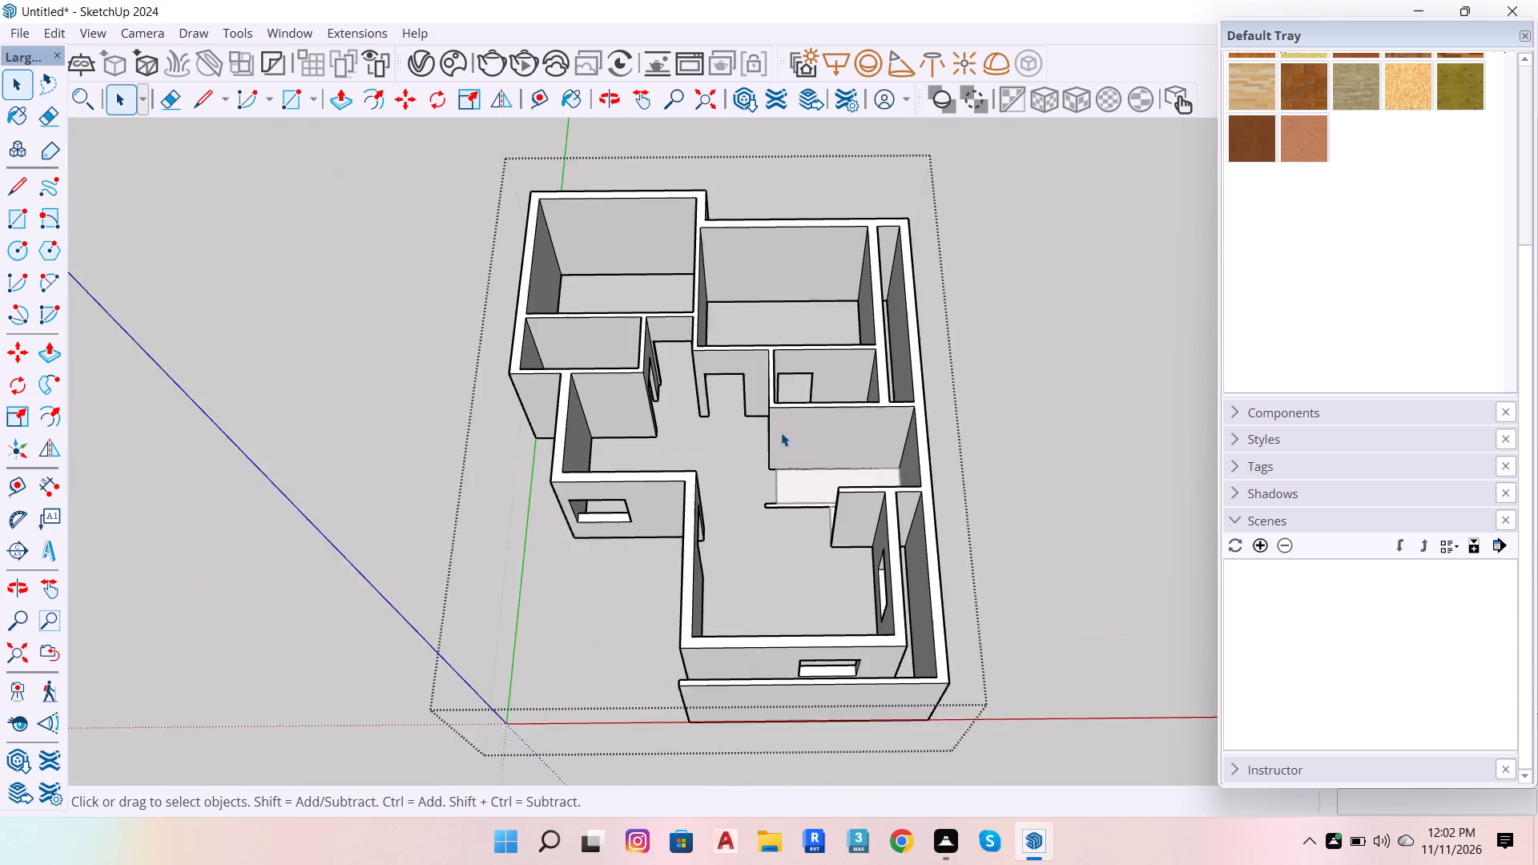
{"action": "scroll", "coordinate": [781, 432], "scroll_direction": "up", "scroll_amount": 3}
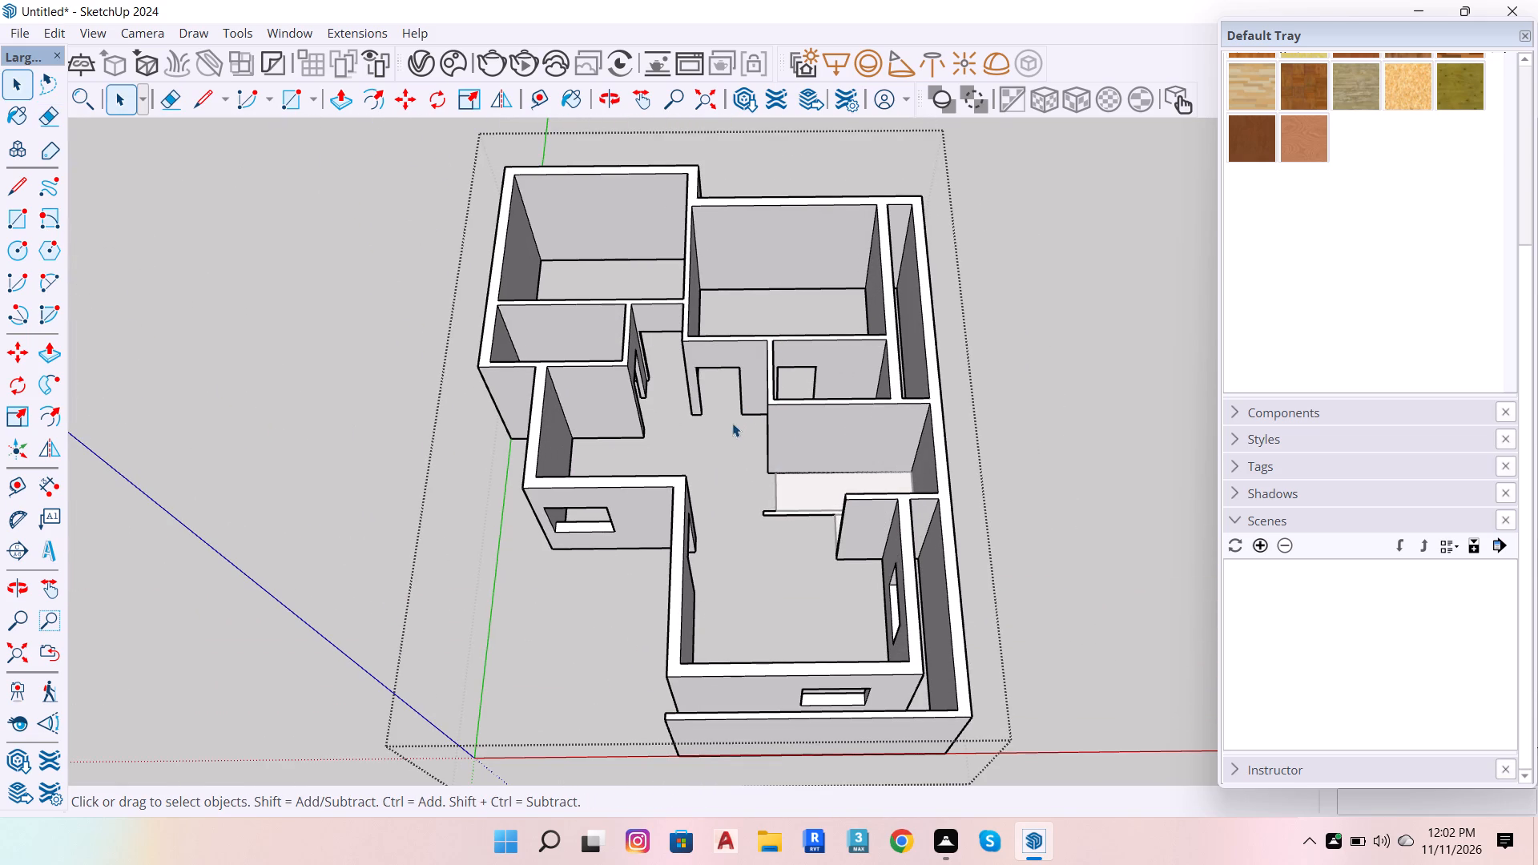
{"action": "scroll", "coordinate": [1323, 334], "scroll_direction": "down", "scroll_amount": 14}
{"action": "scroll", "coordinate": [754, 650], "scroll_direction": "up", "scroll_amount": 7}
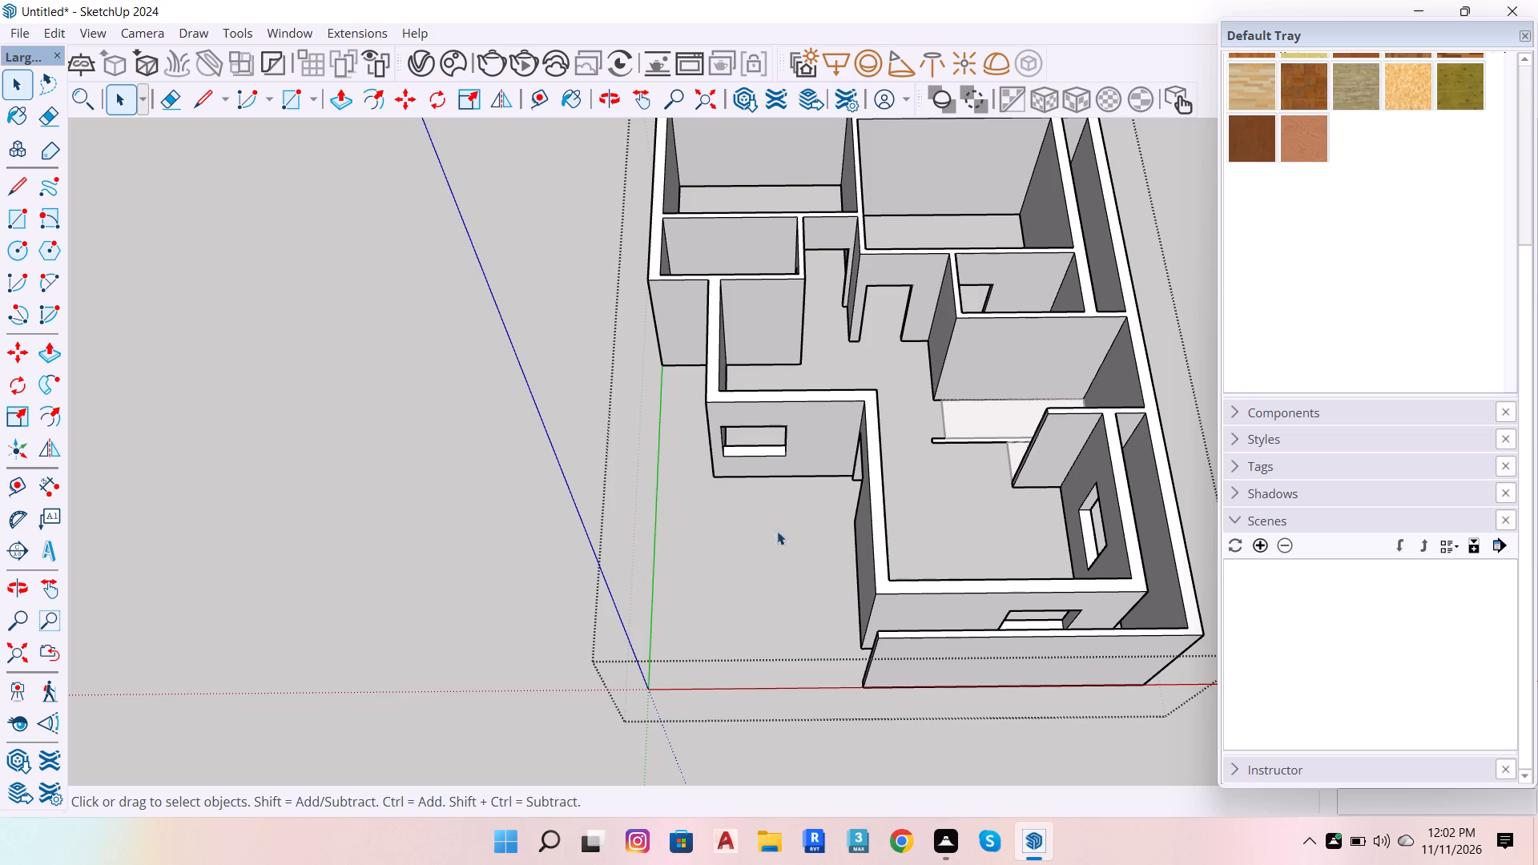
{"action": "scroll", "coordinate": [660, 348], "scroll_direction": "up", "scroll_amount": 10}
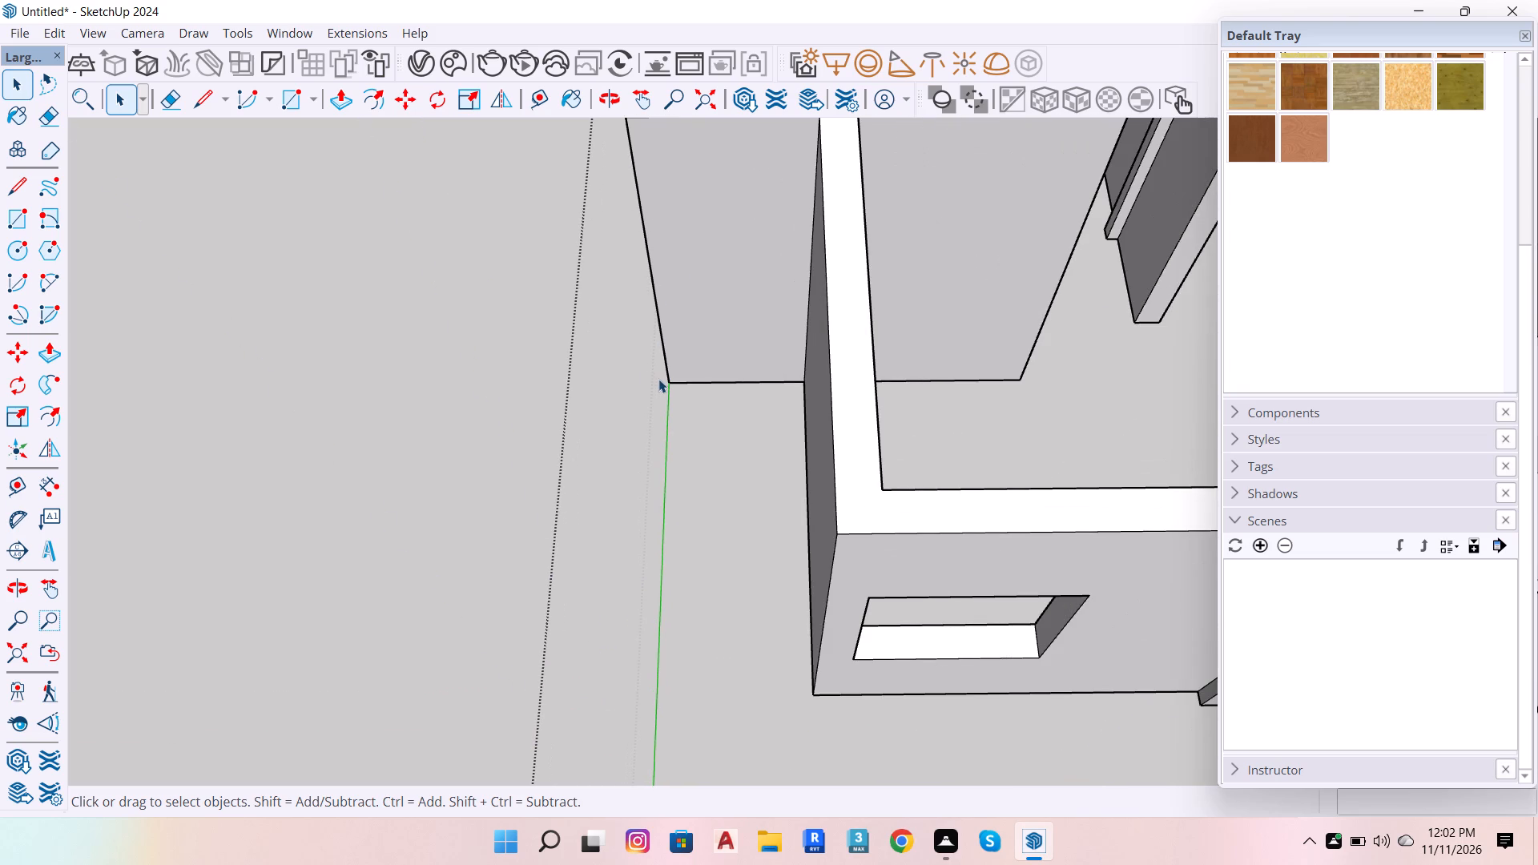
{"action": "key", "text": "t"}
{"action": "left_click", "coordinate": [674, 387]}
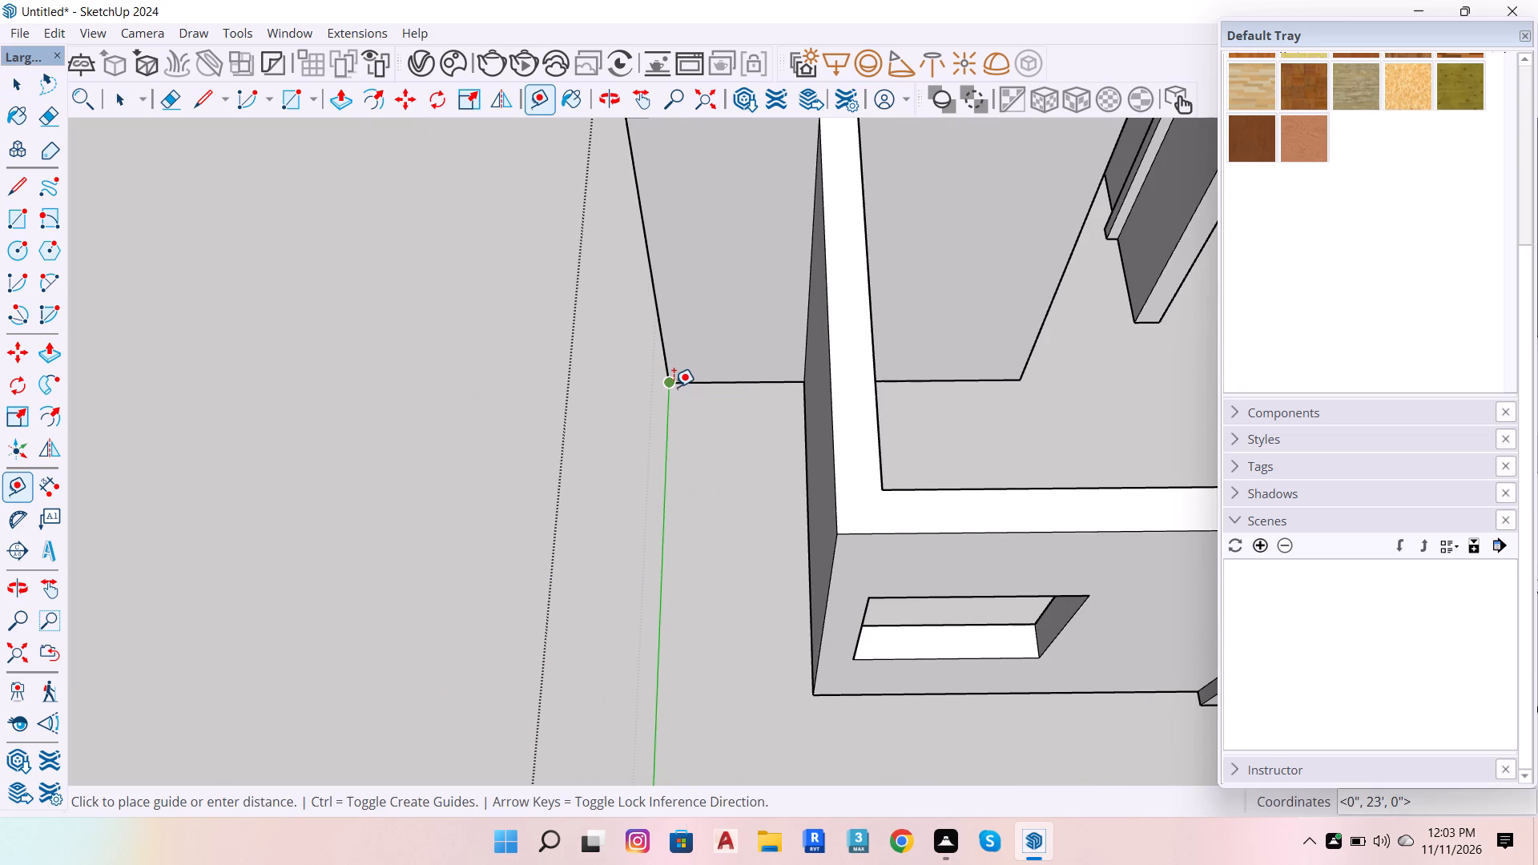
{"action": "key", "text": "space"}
Draw a 23' line on the ground from the house's outer base corner on the green axis to the origin.
{"action": "scroll", "coordinate": [719, 441], "scroll_direction": "down", "scroll_amount": 2}
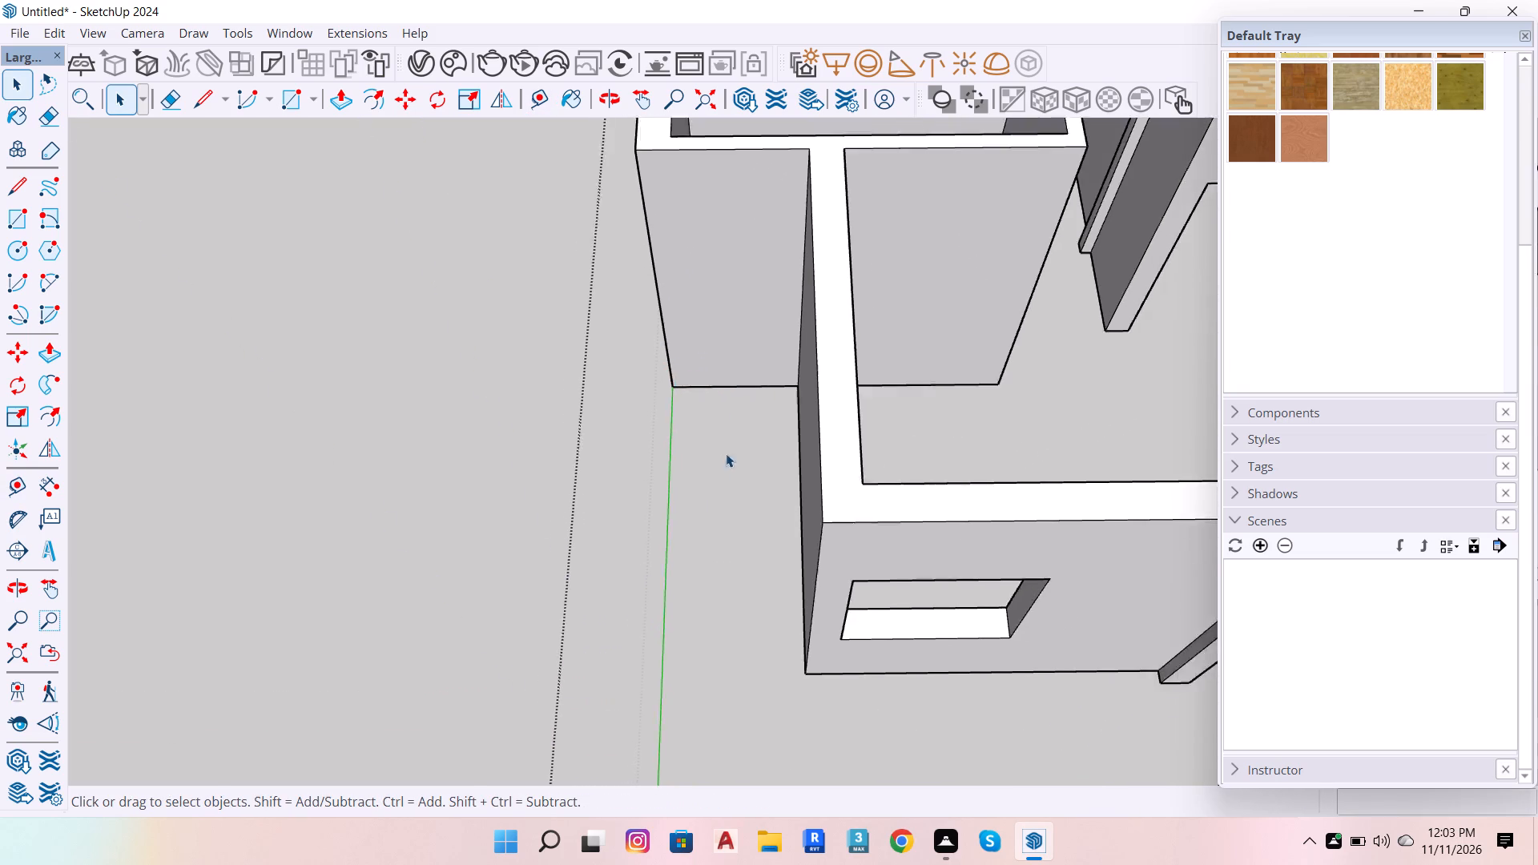
{"action": "scroll", "coordinate": [726, 453], "scroll_direction": "down", "scroll_amount": 8}
{"action": "scroll", "coordinate": [701, 417], "scroll_direction": "up", "scroll_amount": 5}
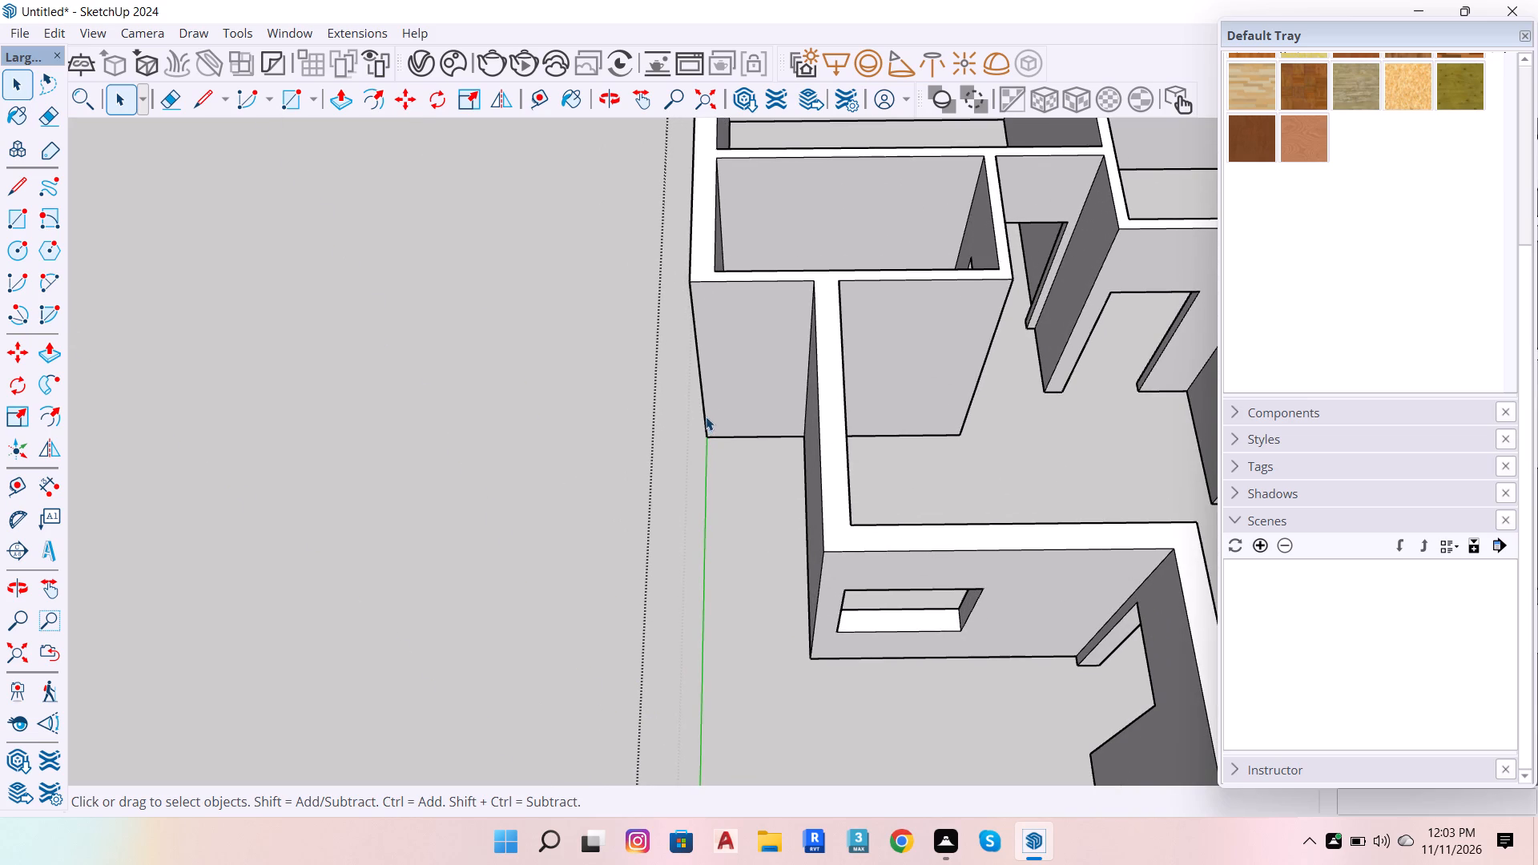
{"action": "key", "text": "l"}
{"action": "left_click", "coordinate": [708, 441]}
{"action": "scroll", "coordinate": [779, 469], "scroll_direction": "down", "scroll_amount": 6}
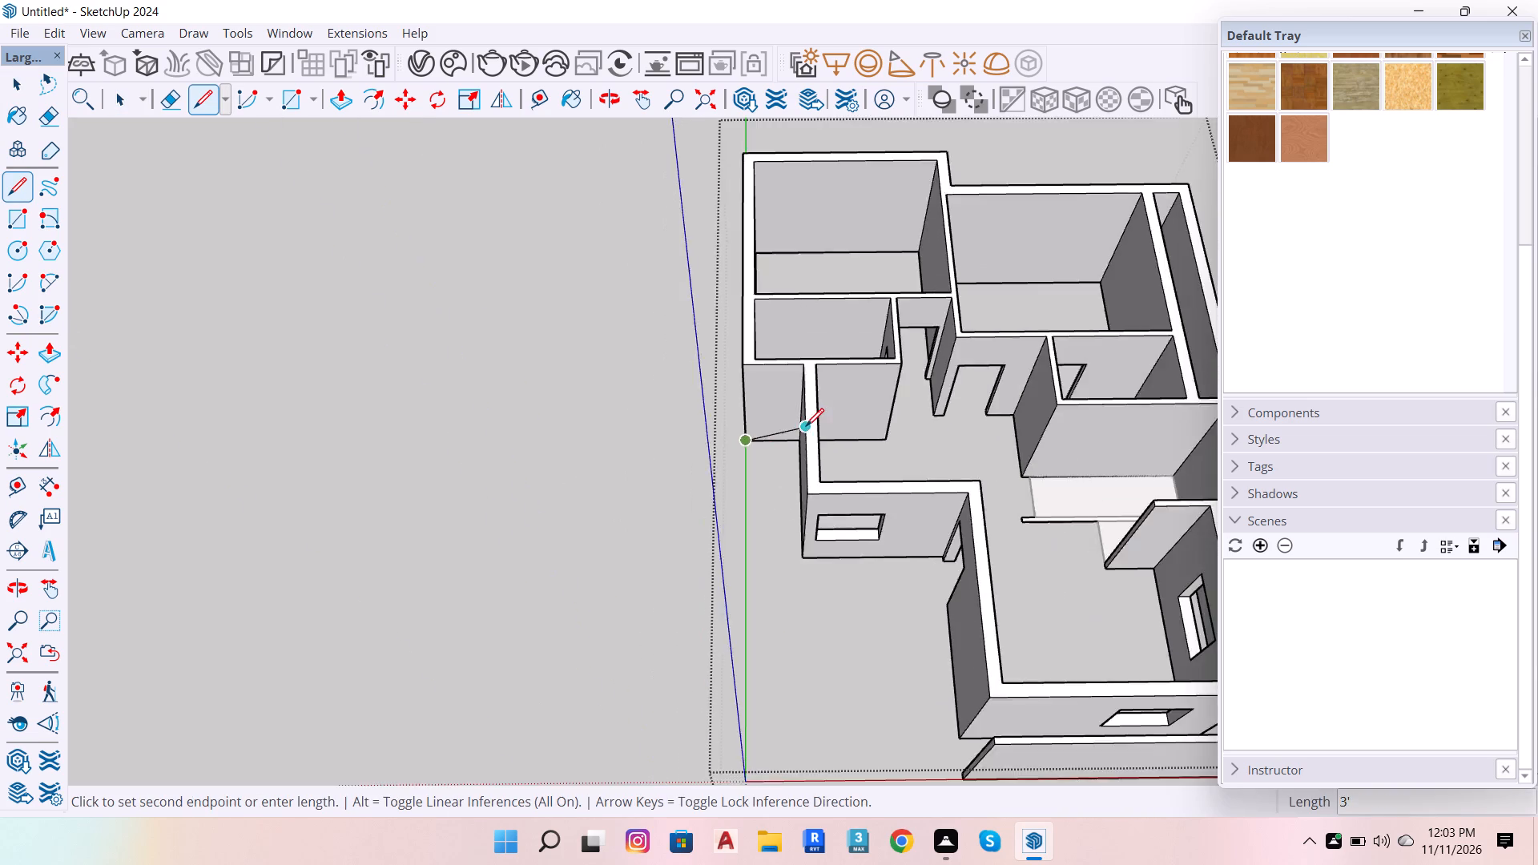
{"action": "scroll", "coordinate": [806, 426], "scroll_direction": "down", "scroll_amount": 7}
{"action": "scroll", "coordinate": [767, 650], "scroll_direction": "up", "scroll_amount": 5}
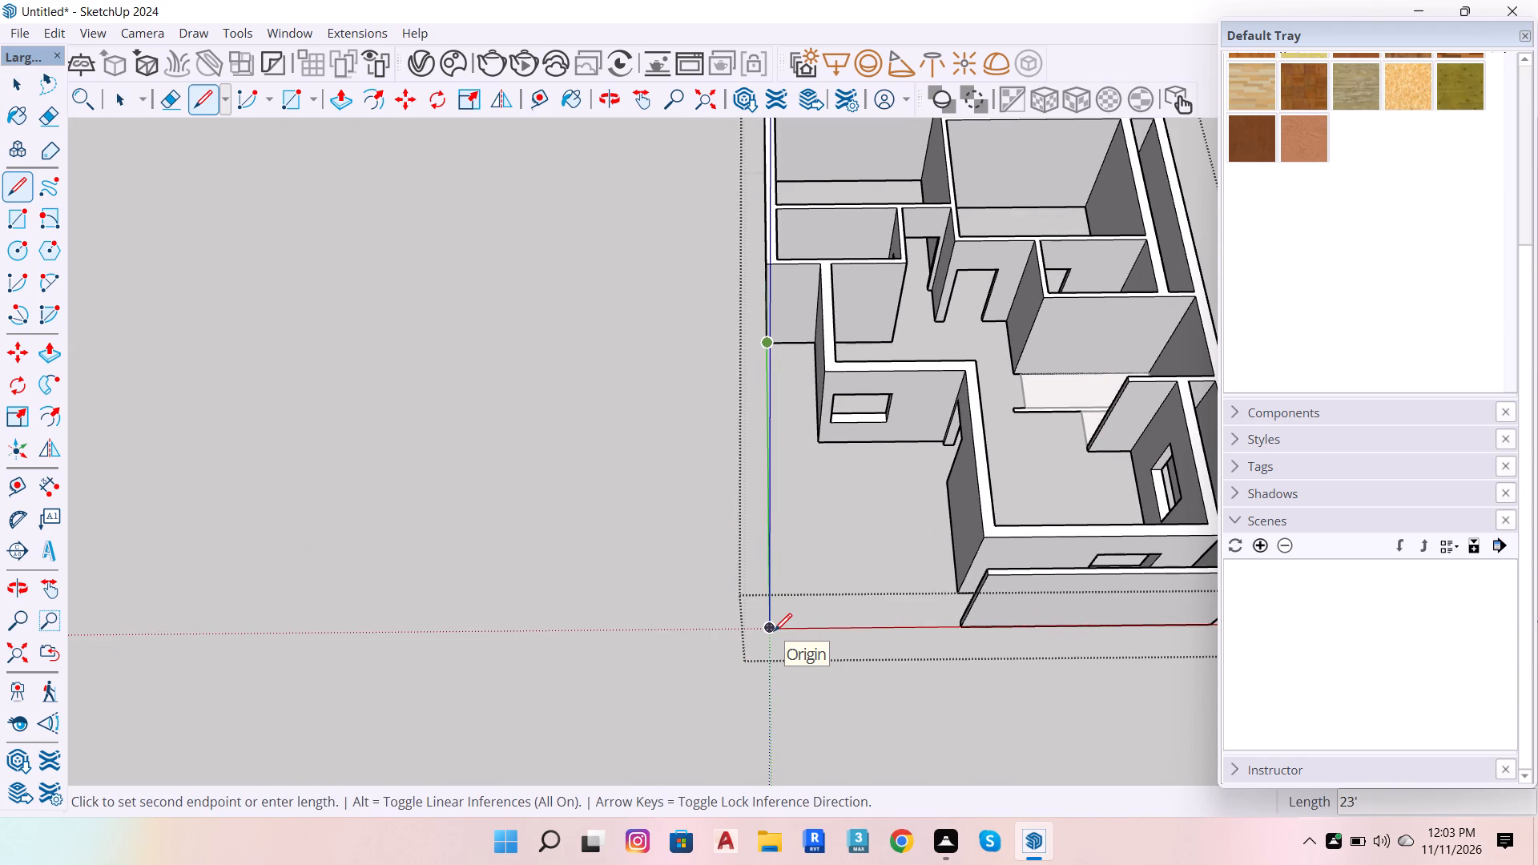
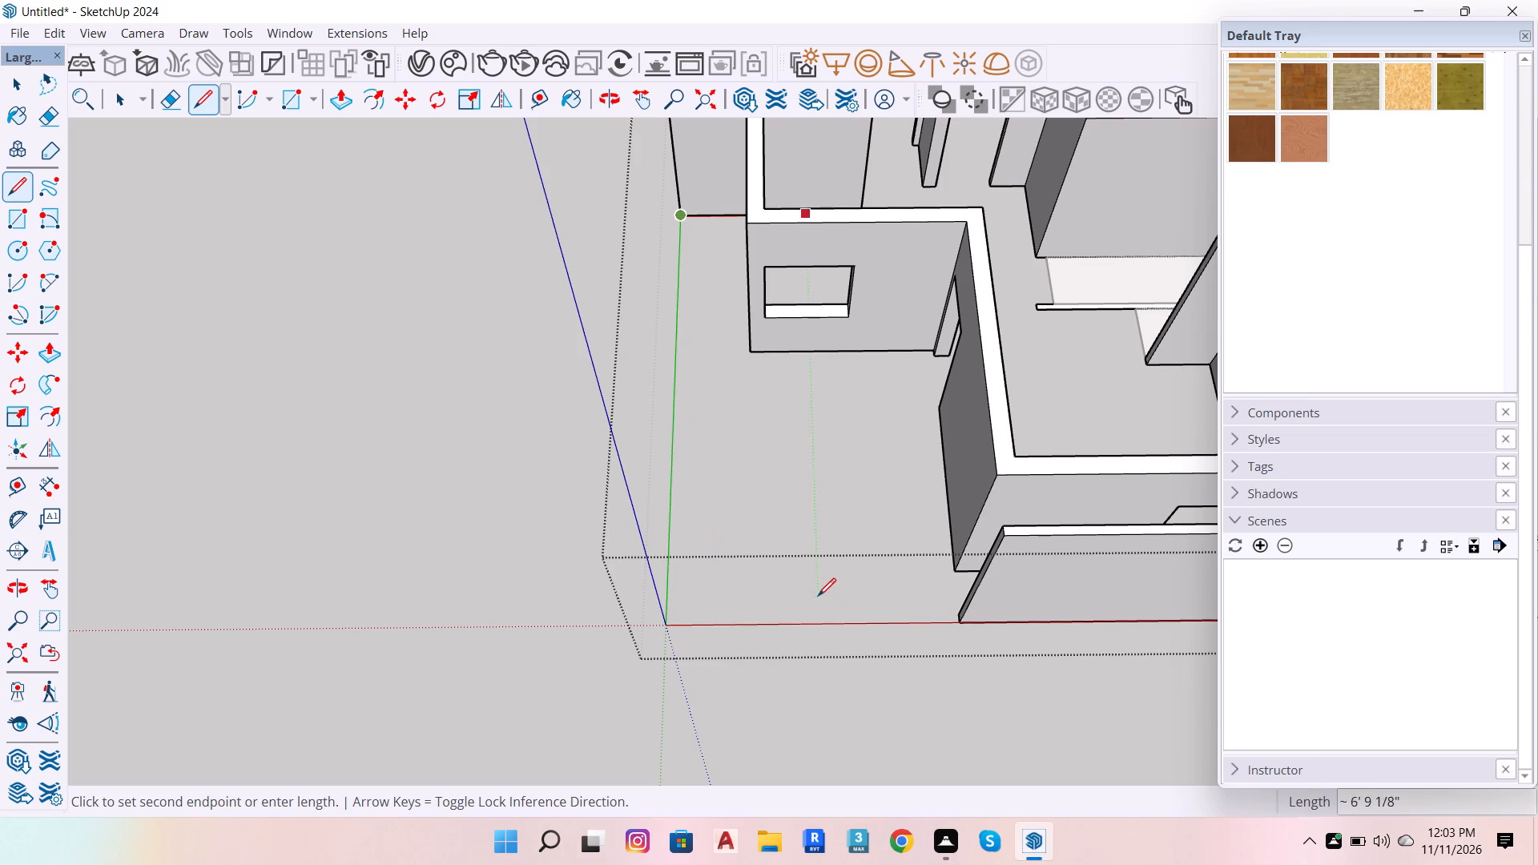
Draw a line along the green axis from the outer wall's base corner to the origin.
{"action": "key", "text": "Left"}
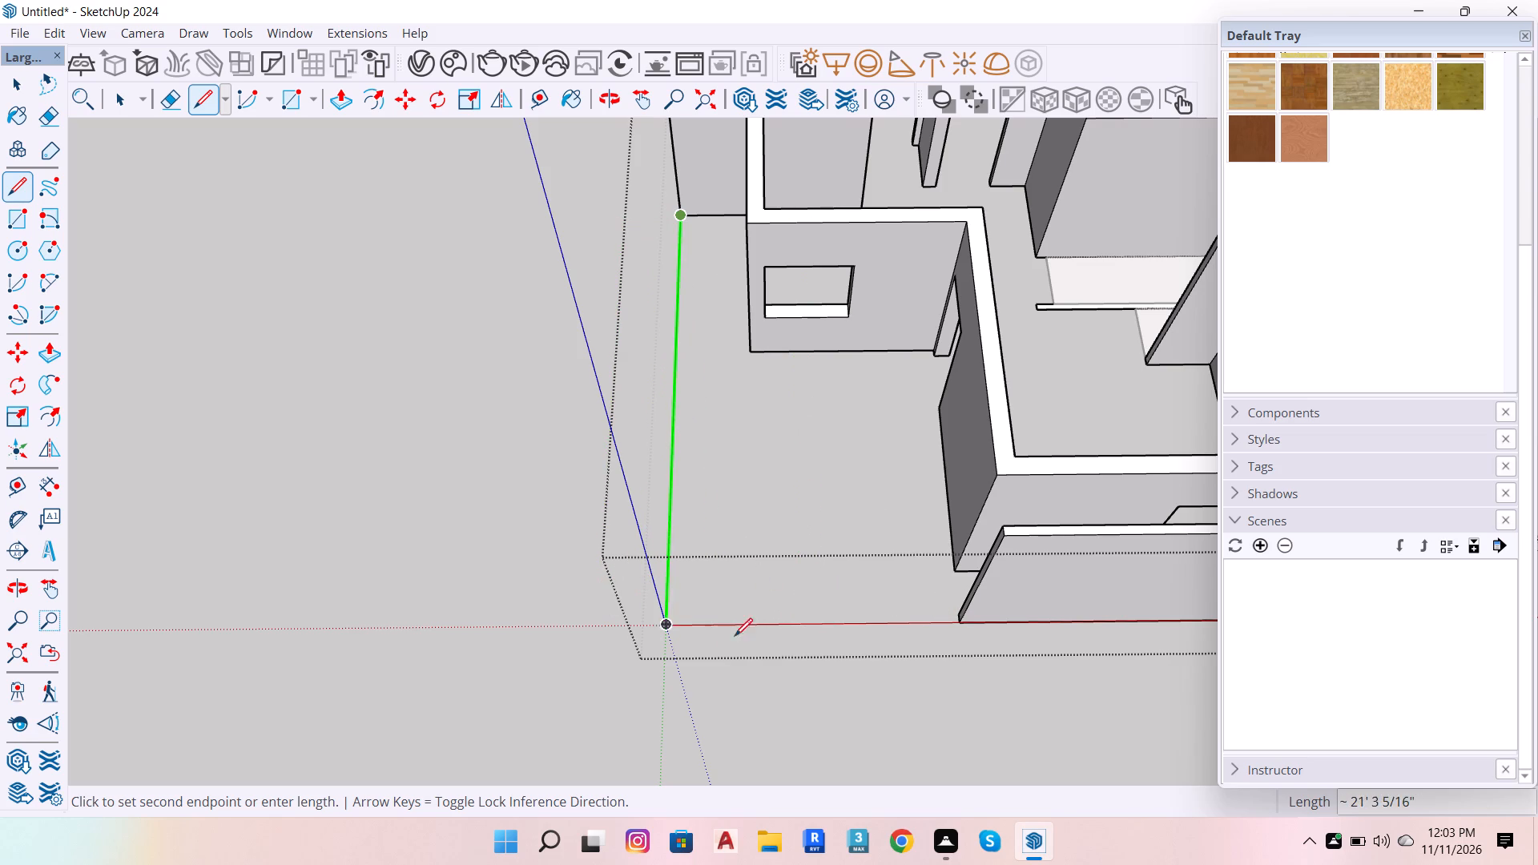
{"action": "left_click", "coordinate": [956, 625]}
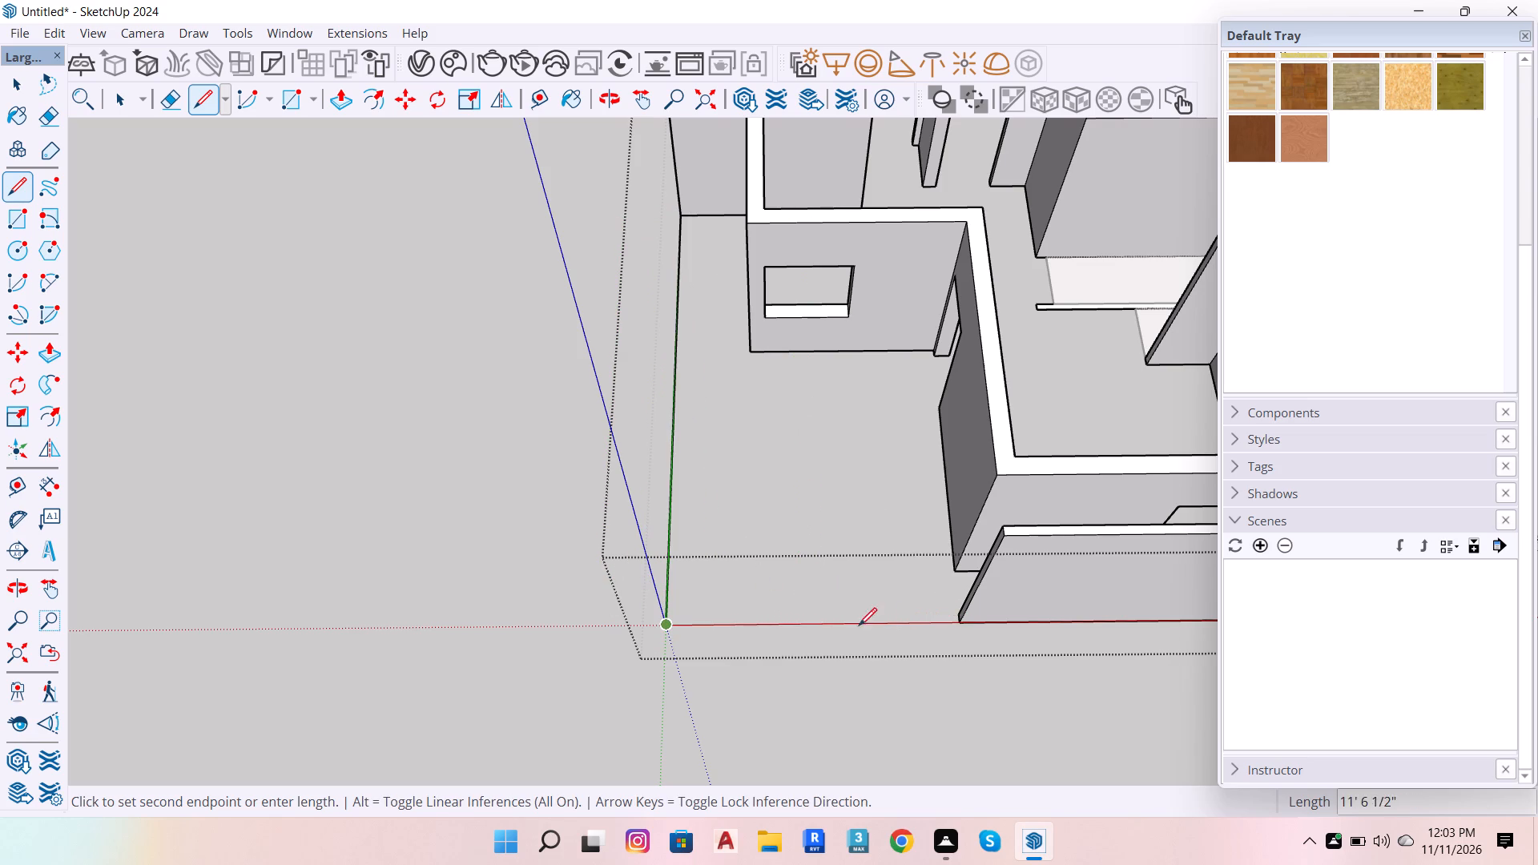
{"action": "scroll", "coordinate": [861, 621], "scroll_direction": "down", "scroll_amount": 7}
{"action": "key", "text": "space"}
Place a guide parallel to the new green-axis line, offset 4.5" inward toward the house.
{"action": "scroll", "coordinate": [753, 511], "scroll_direction": "up", "scroll_amount": 6}
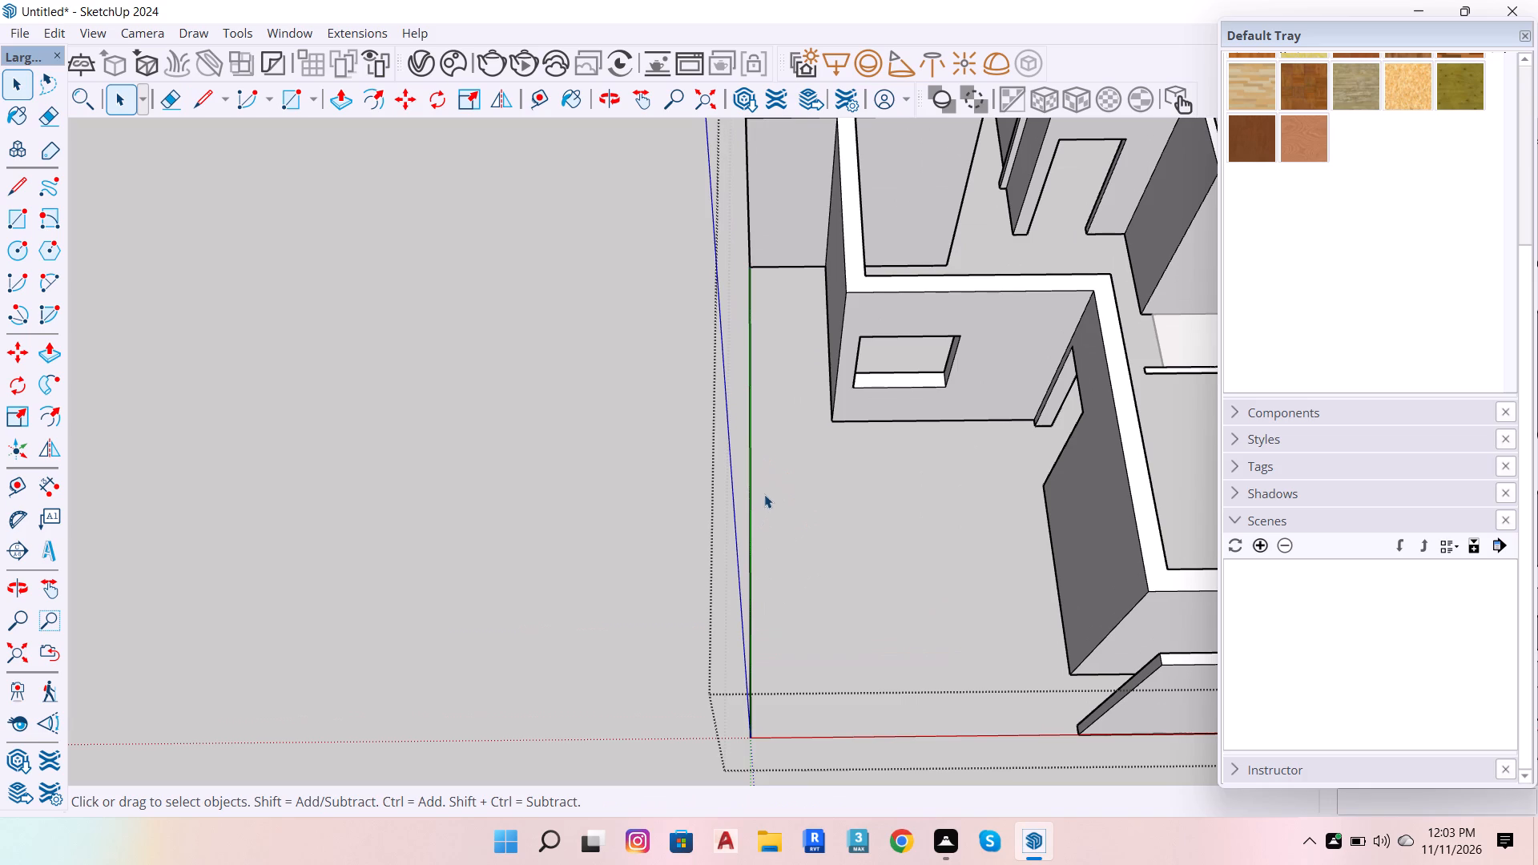
{"action": "key", "text": "t"}
{"action": "left_click", "coordinate": [753, 518]}
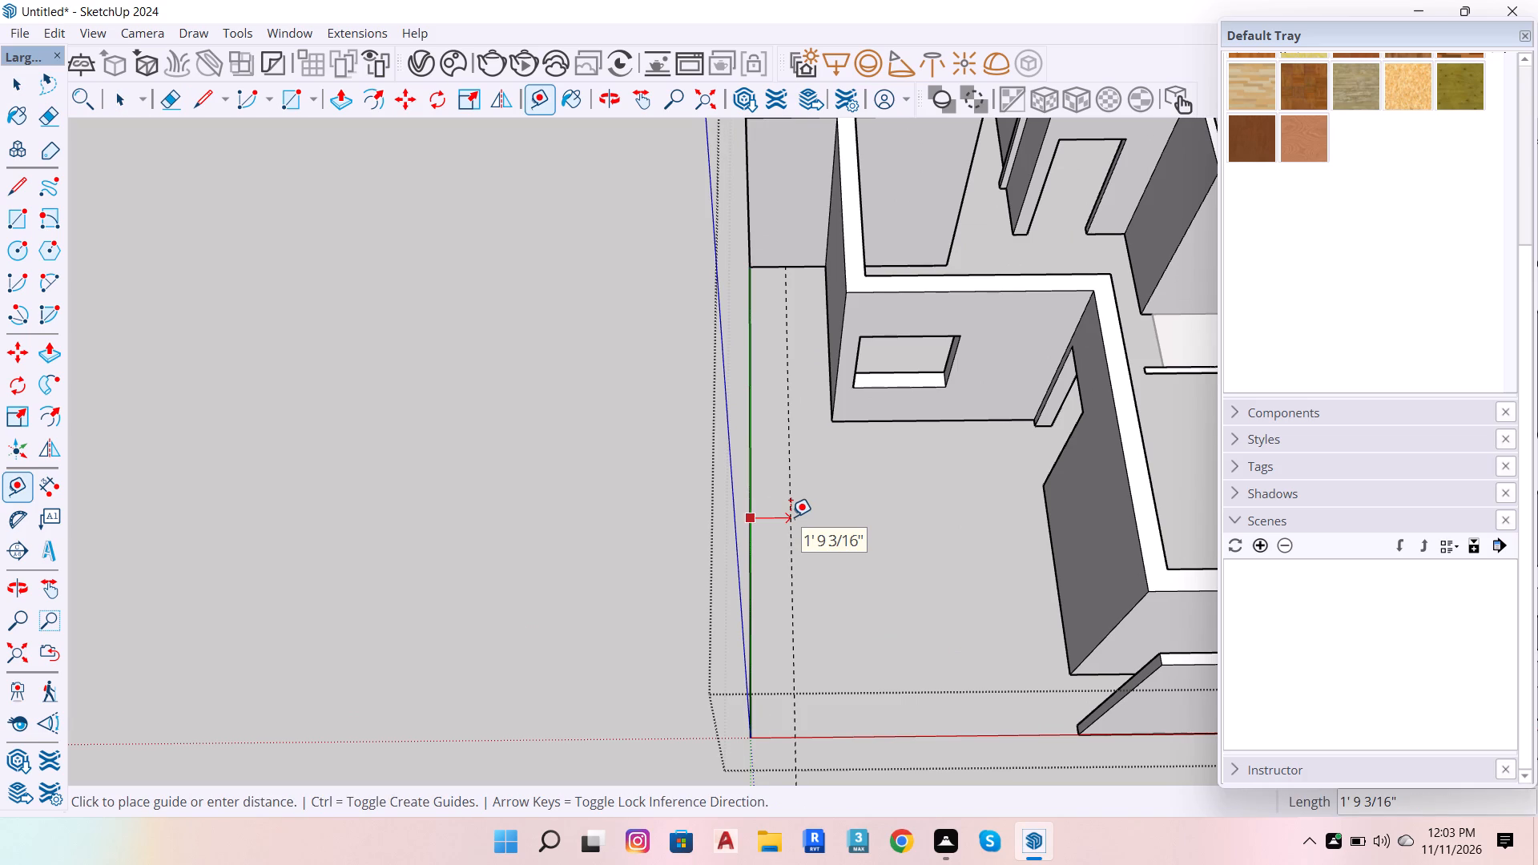
{"action": "type", "text": "4.5"}
{"action": "key", "text": "Return"}
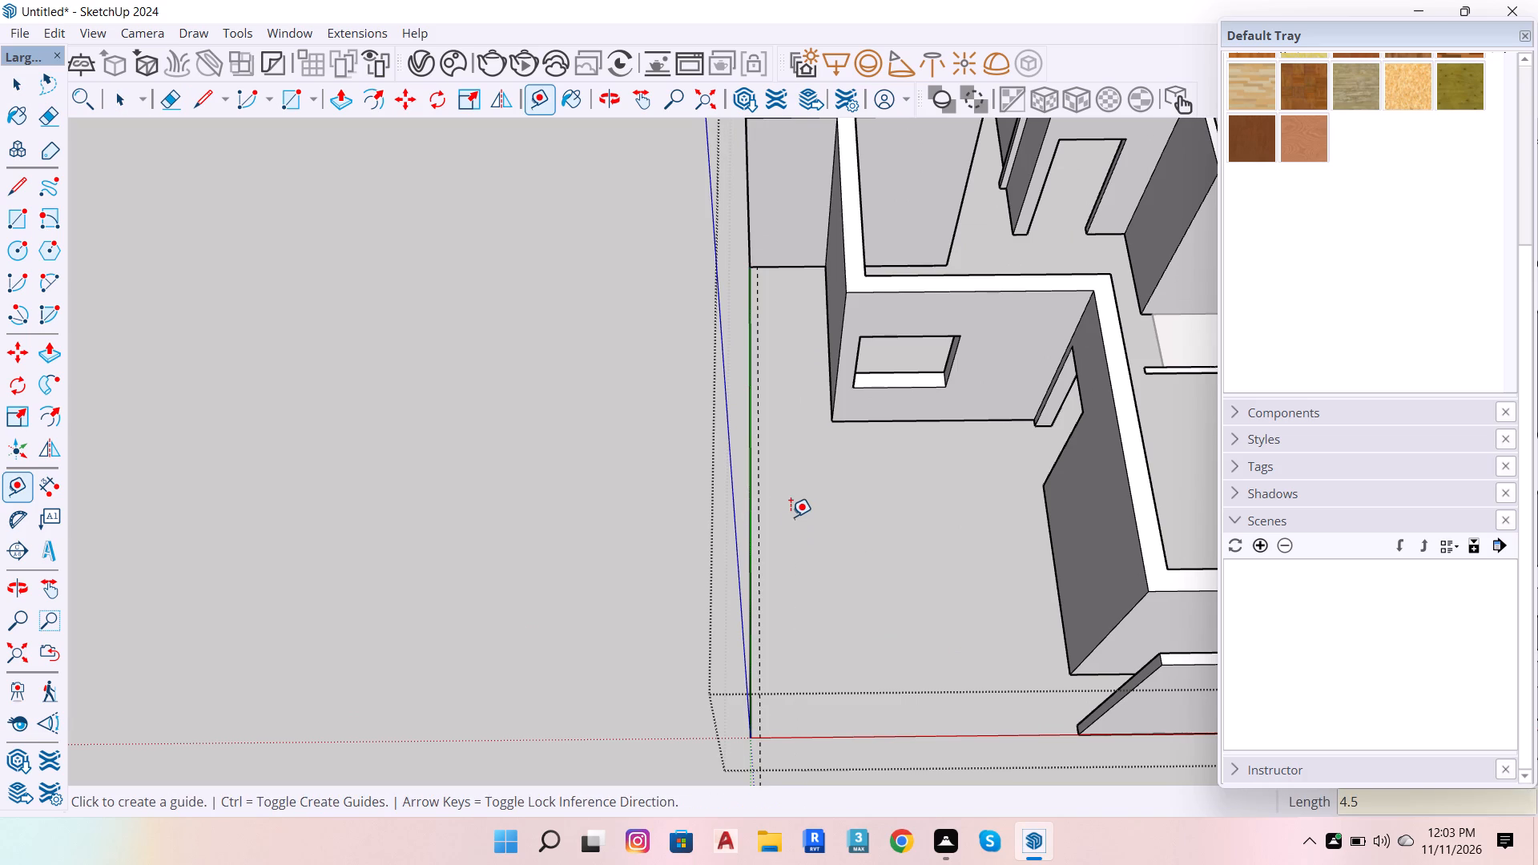
{"action": "key", "text": "space"}
Draw a line along the guide from the wall base and close it at the origin to form a narrow wall strip.
{"action": "key", "text": "l"}
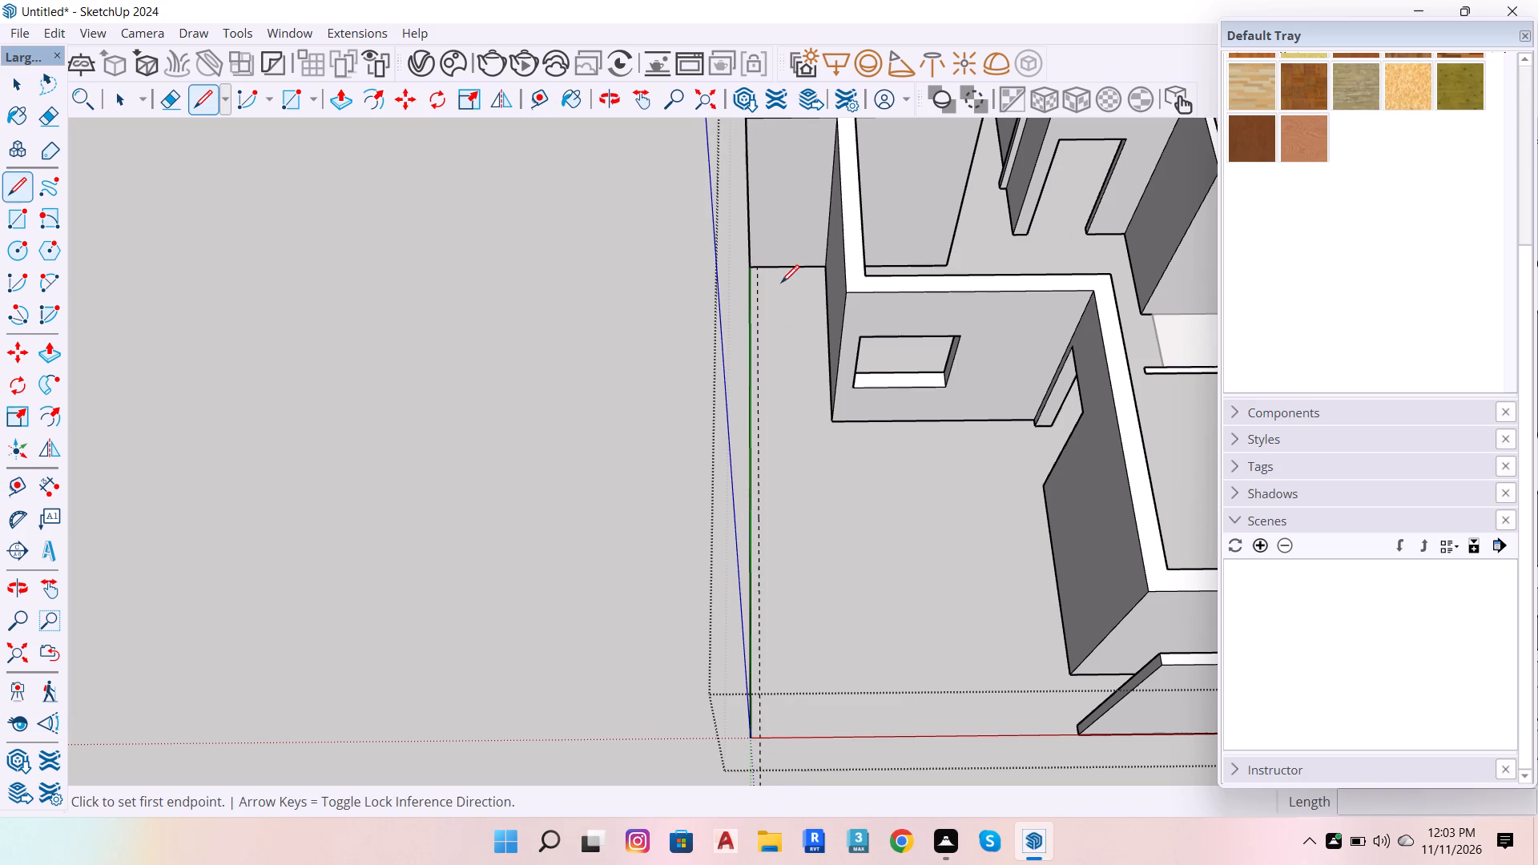
{"action": "scroll", "coordinate": [761, 268], "scroll_direction": "up", "scroll_amount": 6}
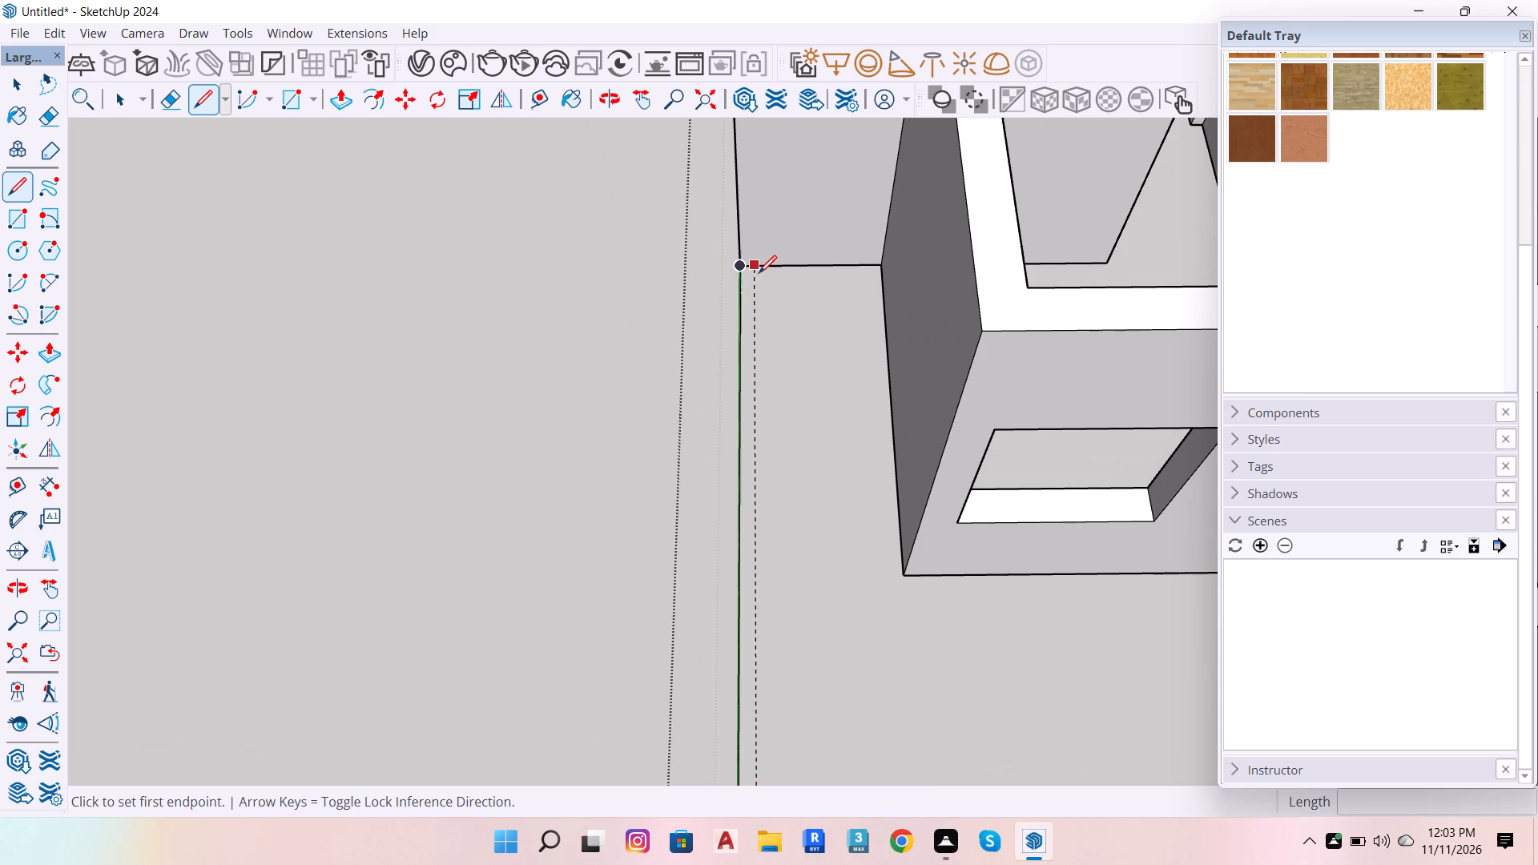
{"action": "left_click", "coordinate": [759, 269]}
{"action": "scroll", "coordinate": [777, 356], "scroll_direction": "down", "scroll_amount": 14}
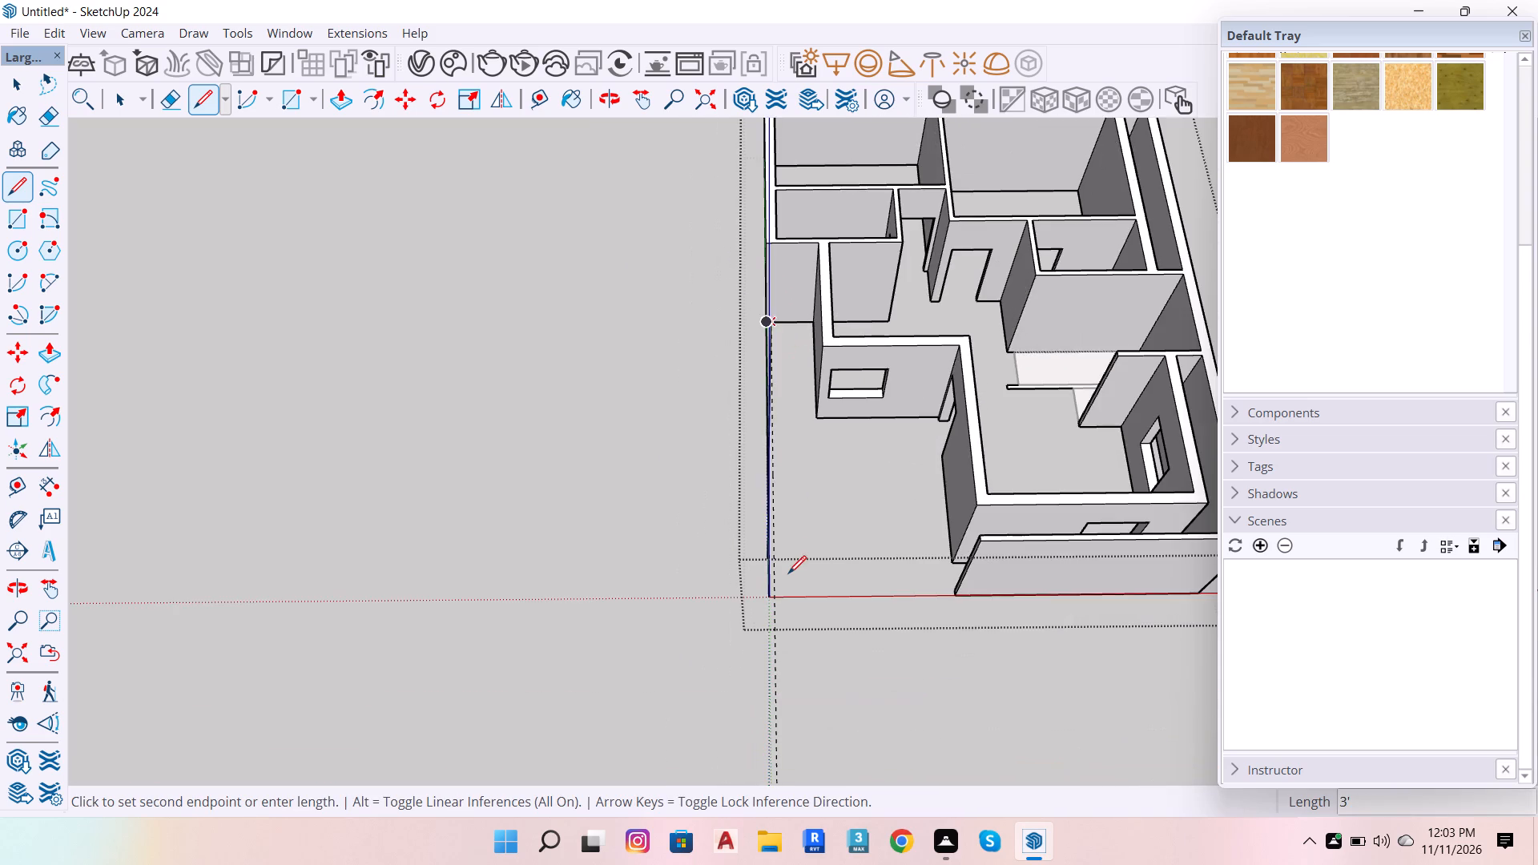
{"action": "scroll", "coordinate": [788, 575], "scroll_direction": "up", "scroll_amount": 6}
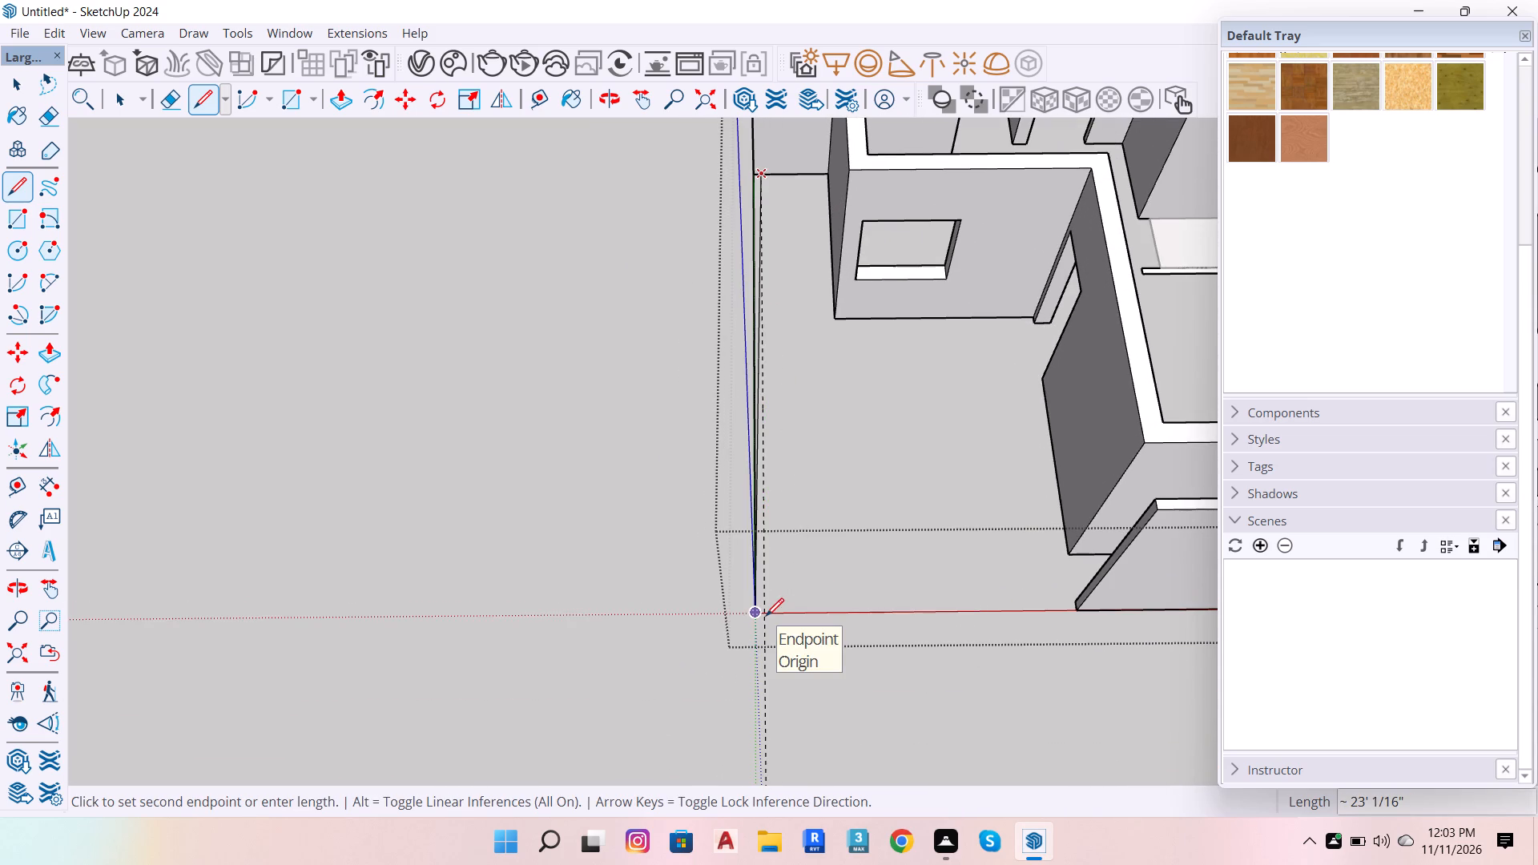
{"action": "scroll", "coordinate": [766, 616], "scroll_direction": "up", "scroll_amount": 6}
{"action": "left_click", "coordinate": [767, 608]}
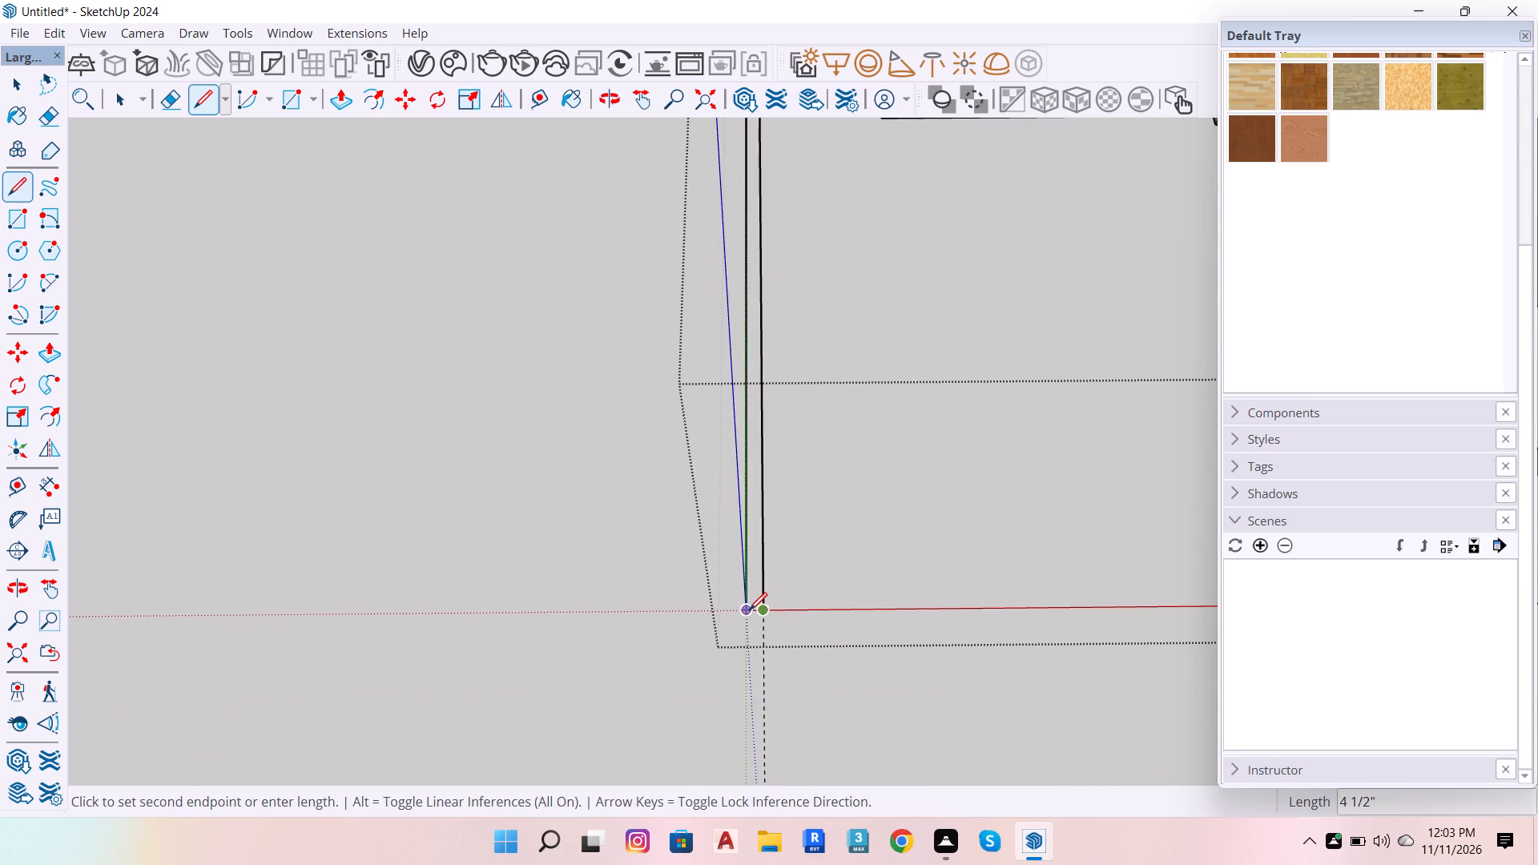
{"action": "left_click", "coordinate": [749, 610]}
{"action": "scroll", "coordinate": [759, 653], "scroll_direction": "down", "scroll_amount": 6}
{"action": "key", "text": "space"}
Push/Pull the narrow strip face upward 3' to raise the boundary wall.
{"action": "left_click", "coordinate": [752, 613]}
{"action": "scroll", "coordinate": [752, 613], "scroll_direction": "up", "scroll_amount": 5}
{"action": "left_click", "coordinate": [756, 617]}
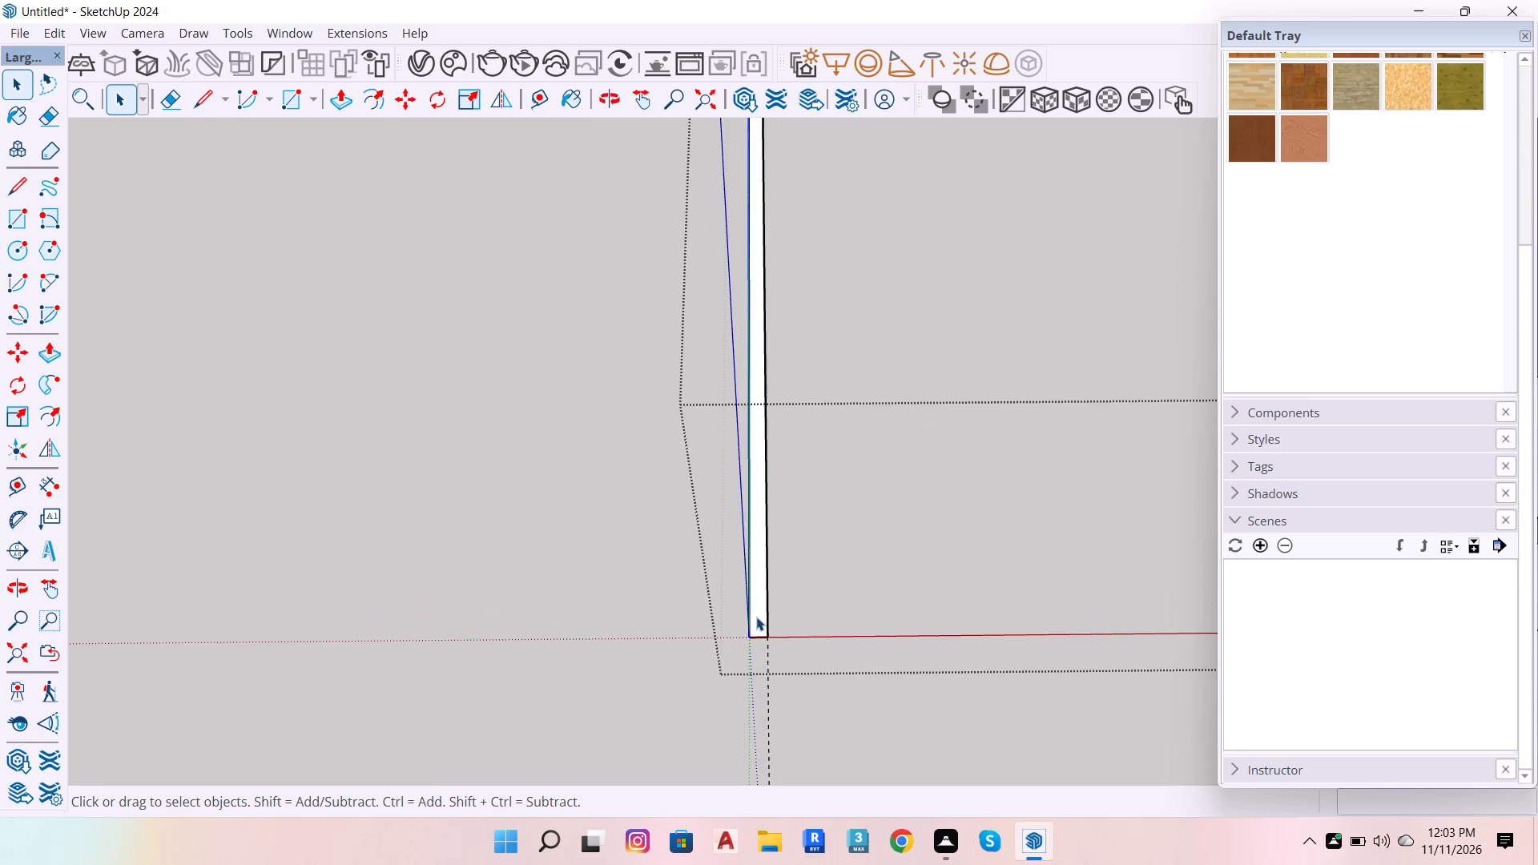
{"action": "scroll", "coordinate": [756, 617], "scroll_direction": "down", "scroll_amount": 13}
{"action": "scroll", "coordinate": [773, 485], "scroll_direction": "up", "scroll_amount": 5}
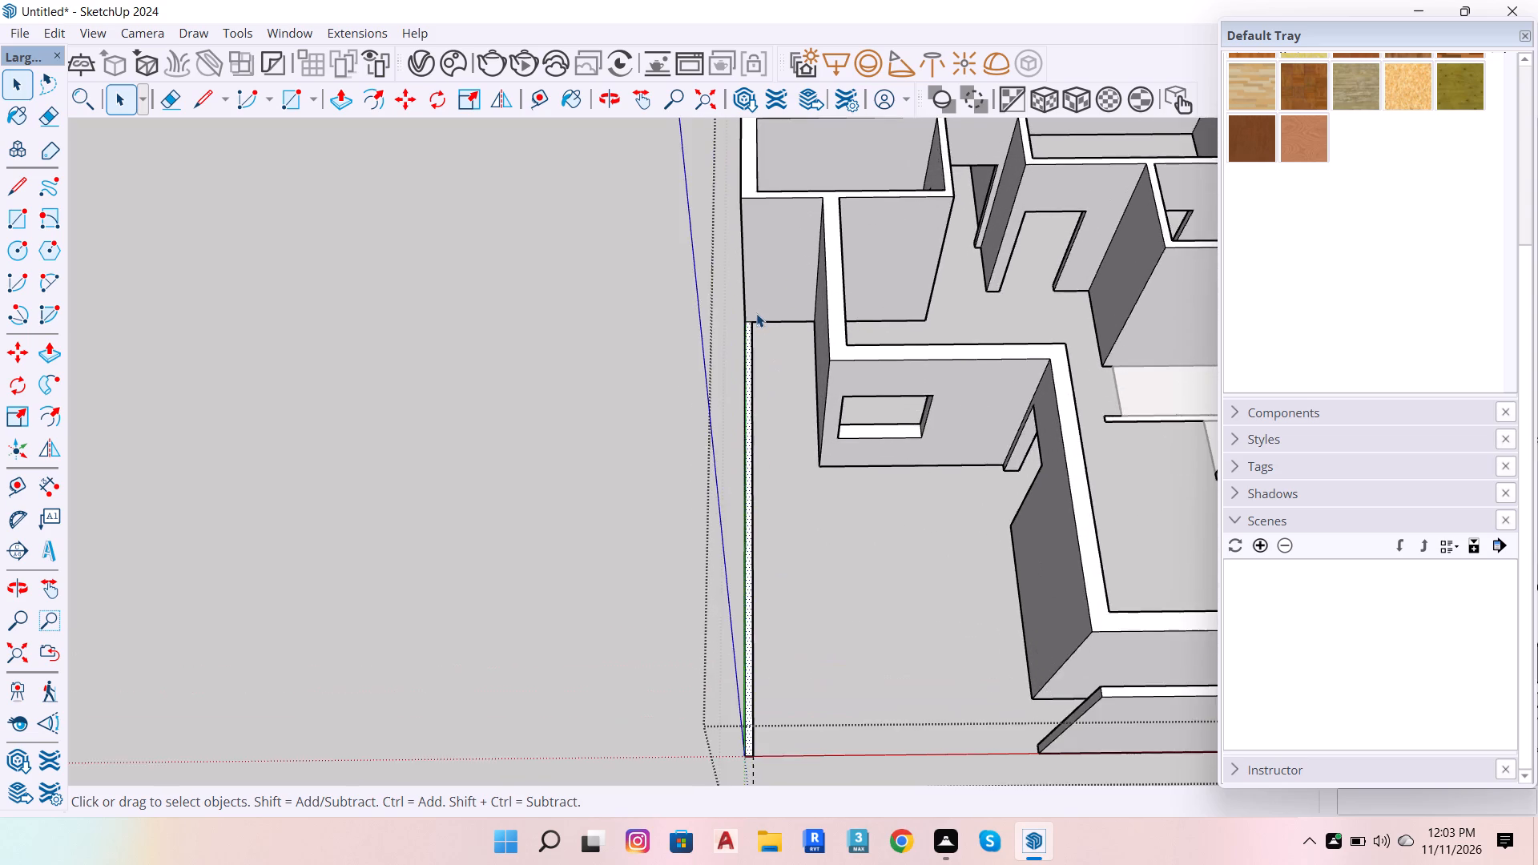
{"action": "scroll", "coordinate": [756, 313], "scroll_direction": "up", "scroll_amount": 4}
{"action": "key", "text": "p"}
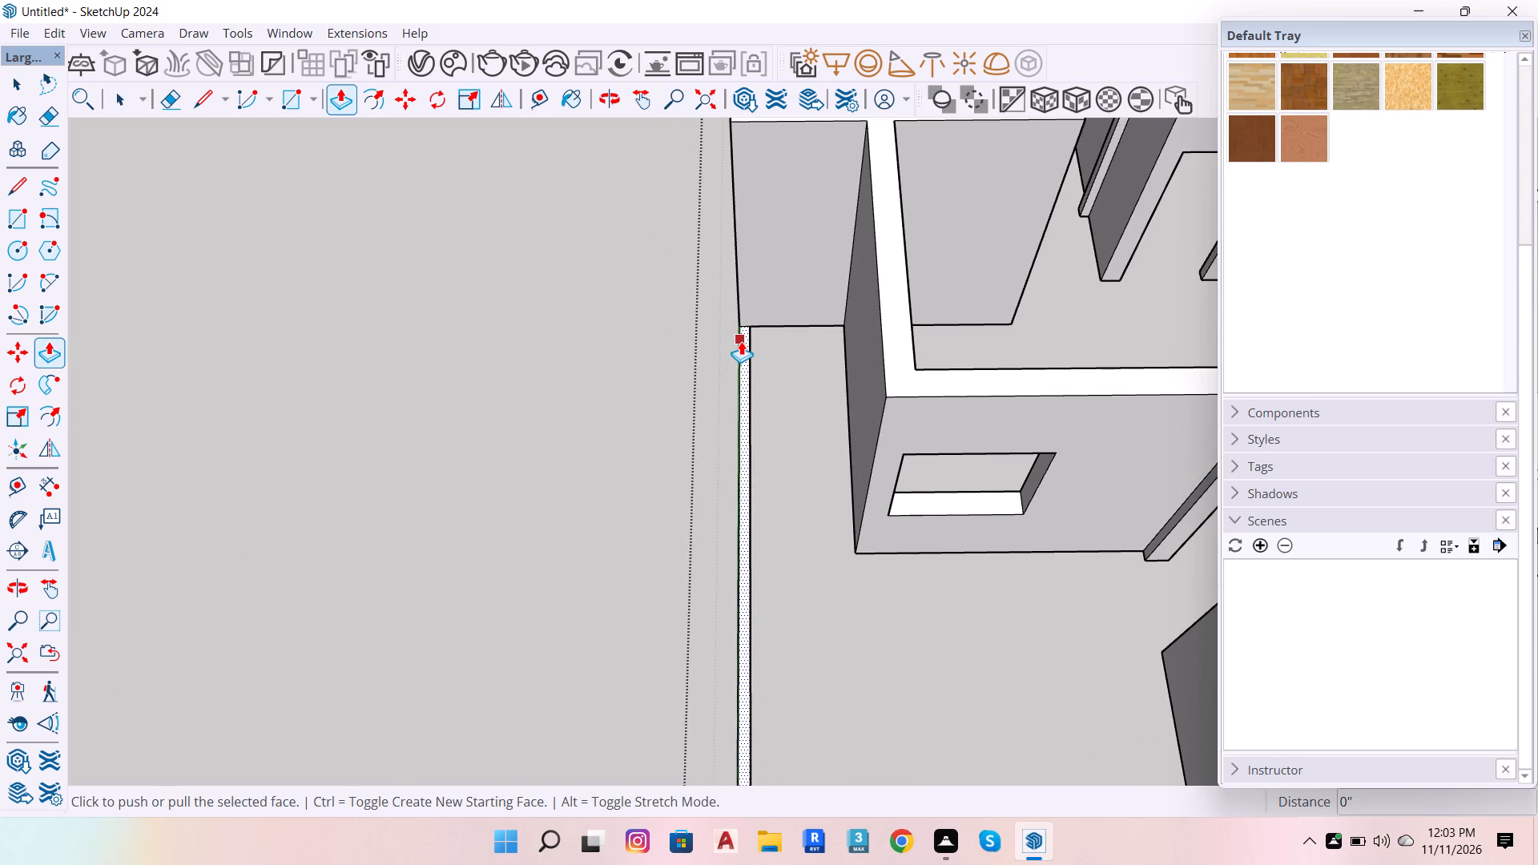
{"action": "left_click", "coordinate": [741, 341]}
{"action": "scroll", "coordinate": [700, 284], "scroll_direction": "down", "scroll_amount": 11}
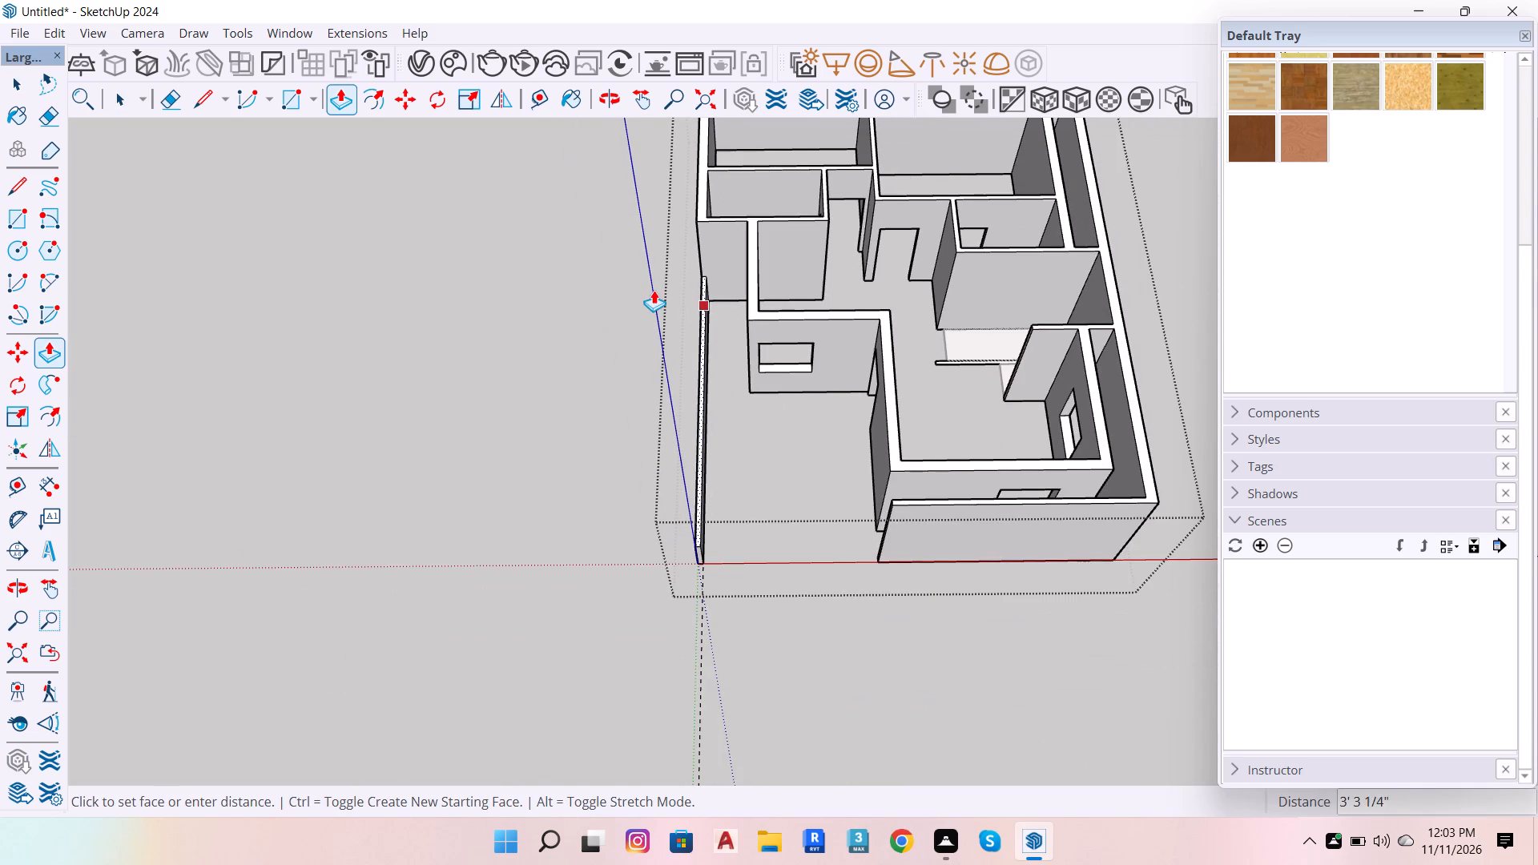
{"action": "type", "text": "3'"}
{"action": "key", "text": "Return"}
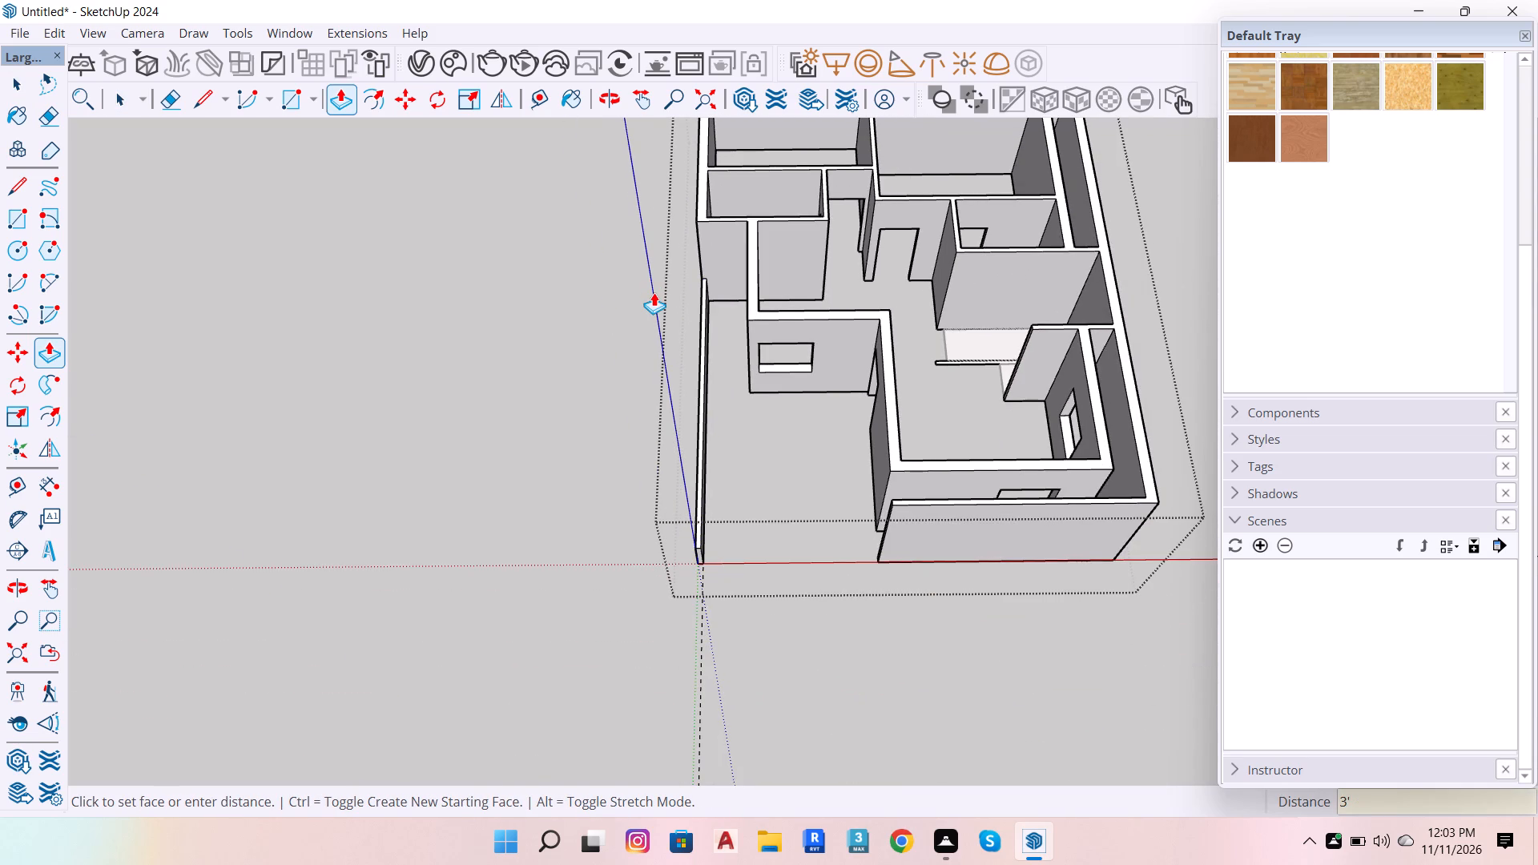
{"action": "key", "text": "space"}
Push/Pull the boundary wall's top face up to the height of the adjoining house wall.
{"action": "scroll", "coordinate": [731, 532], "scroll_direction": "down", "scroll_amount": 7}
{"action": "scroll", "coordinate": [799, 441], "scroll_direction": "up", "scroll_amount": 6}
{"action": "scroll", "coordinate": [662, 312], "scroll_direction": "up", "scroll_amount": 7}
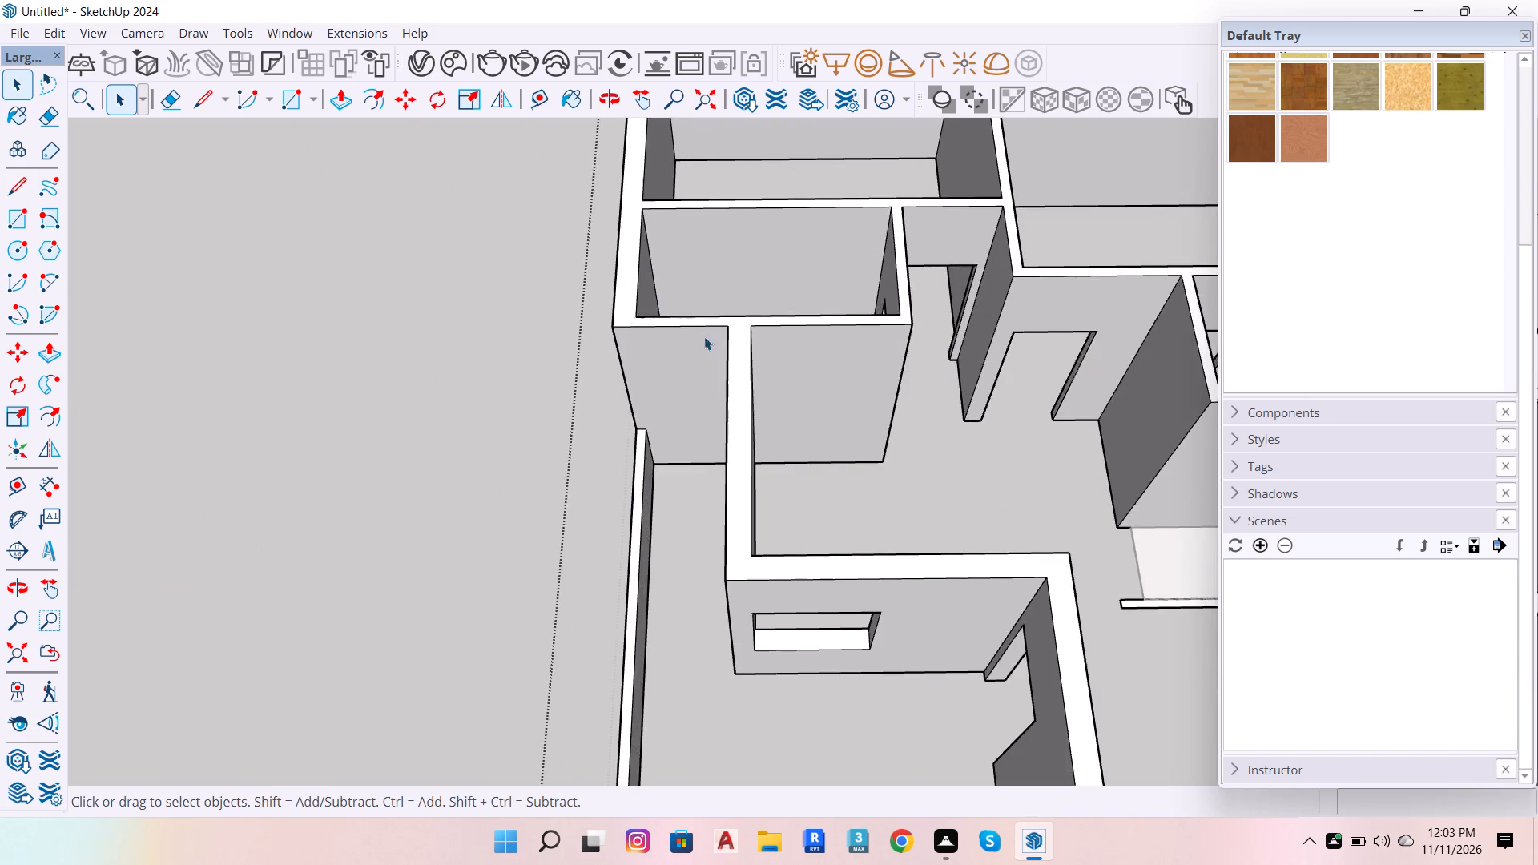
{"action": "scroll", "coordinate": [747, 432], "scroll_direction": "down", "scroll_amount": 5}
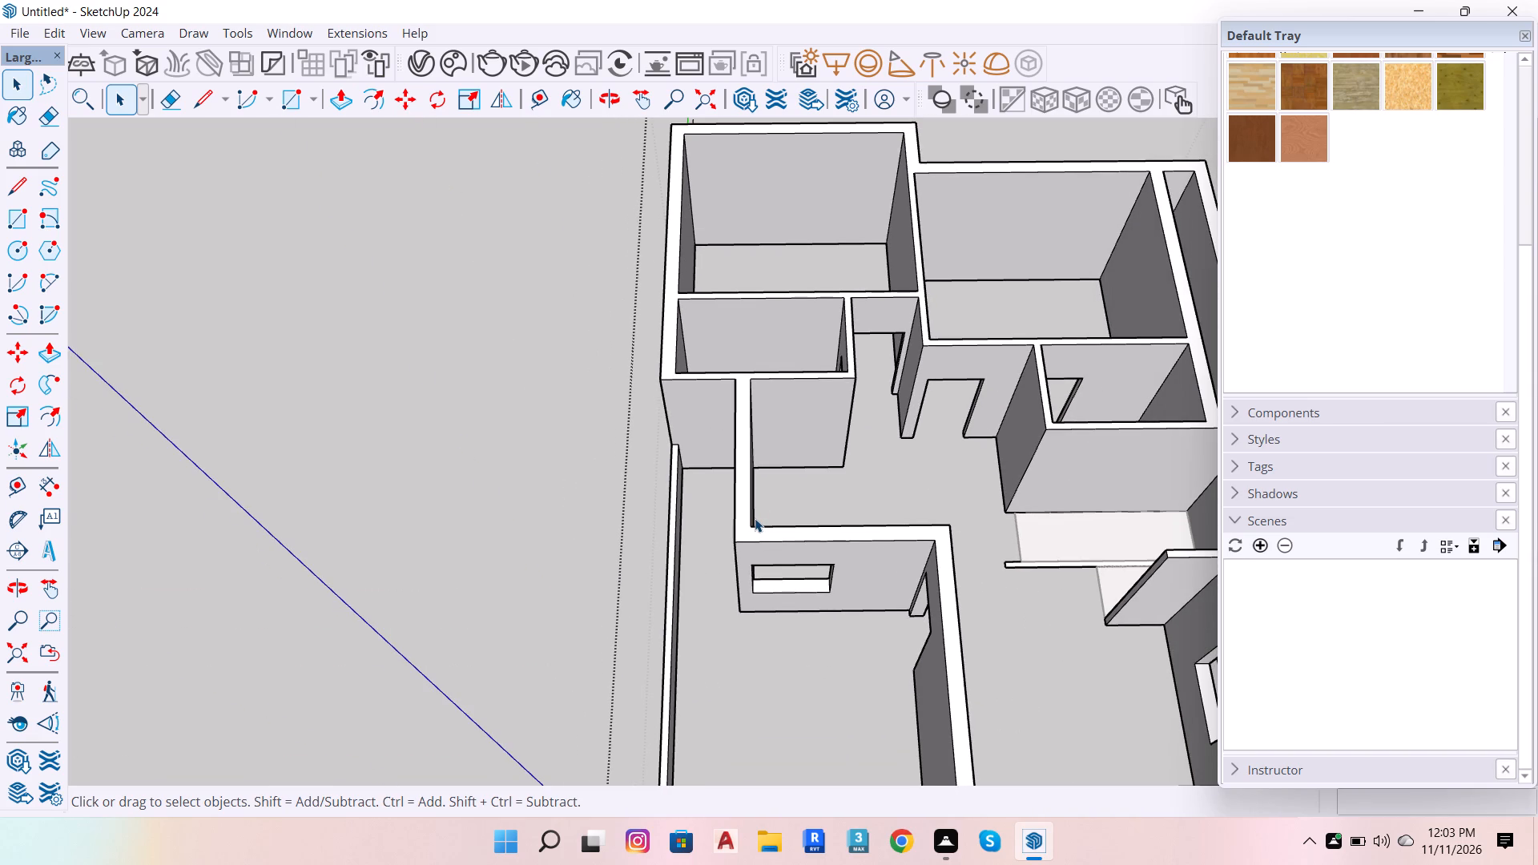
{"action": "scroll", "coordinate": [673, 469], "scroll_direction": "up", "scroll_amount": 5}
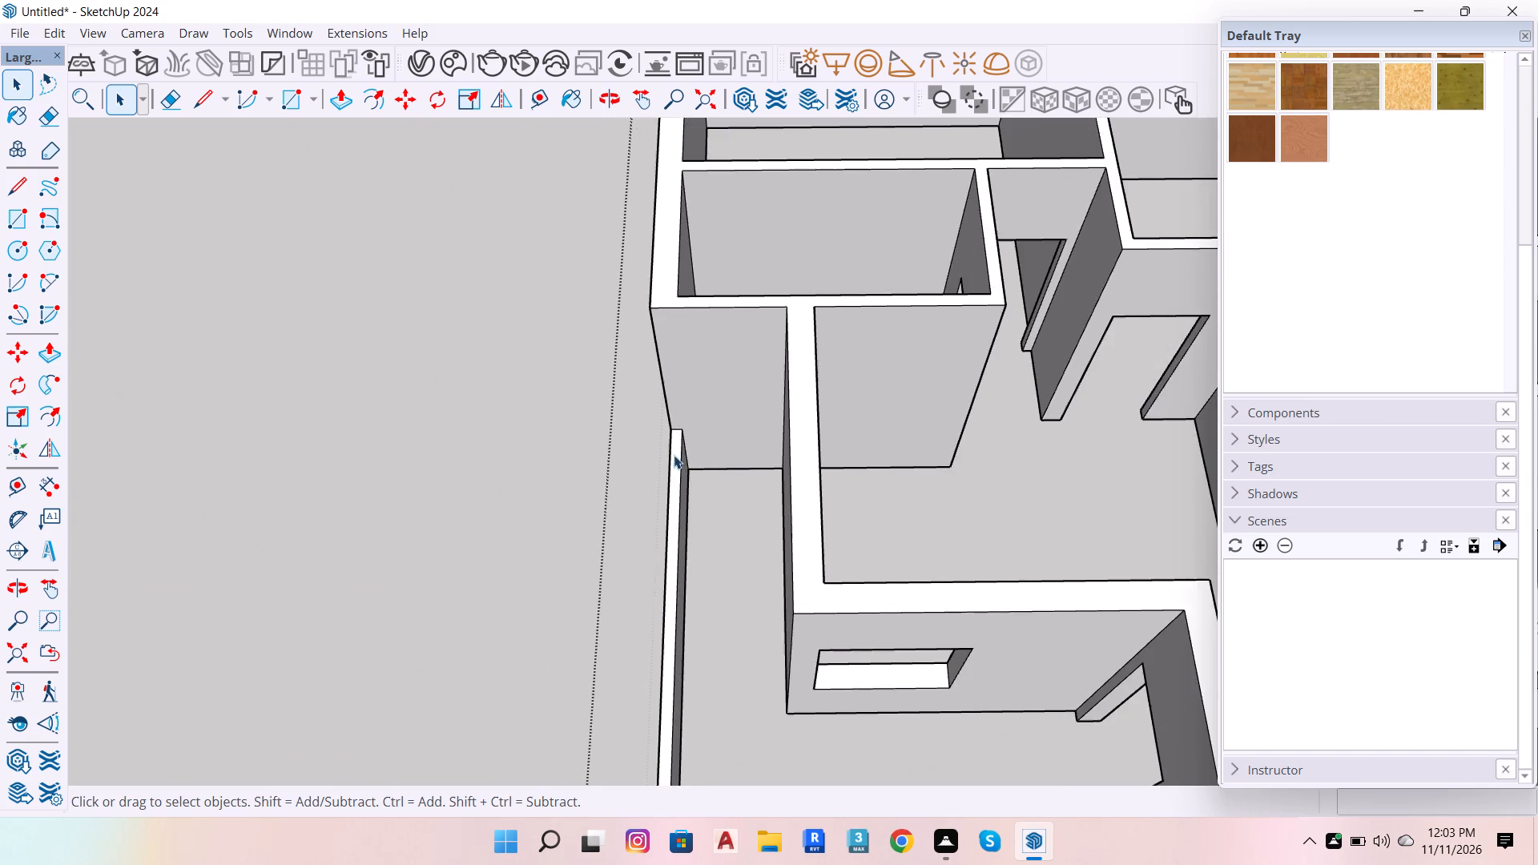
{"action": "scroll", "coordinate": [667, 449], "scroll_direction": "up", "scroll_amount": 4}
{"action": "left_click", "coordinate": [675, 469]}
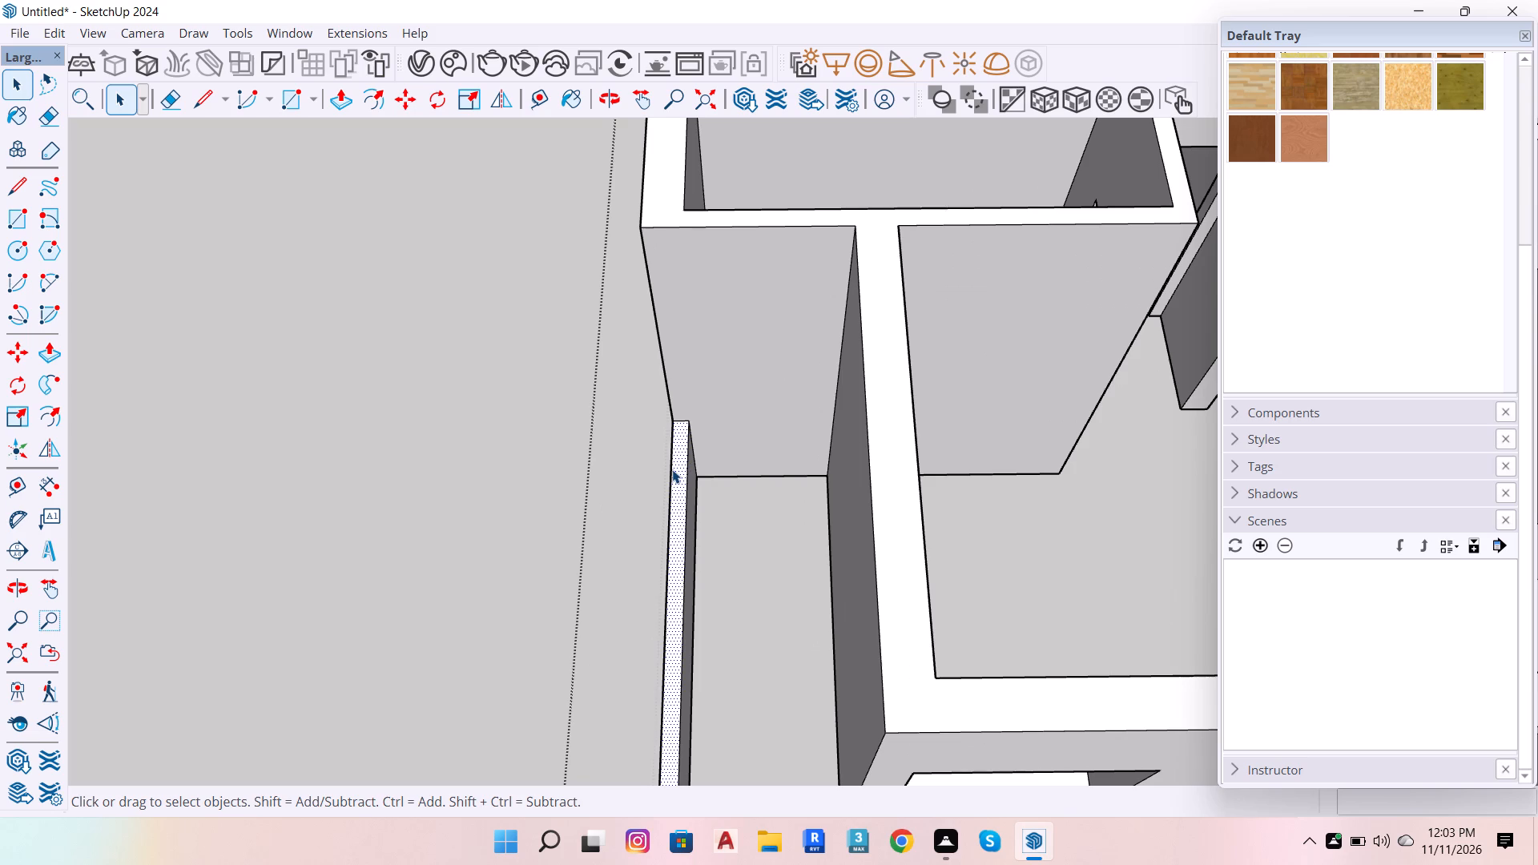
{"action": "key", "text": "p"}
{"action": "left_click_drag", "start_coordinate": [672, 469], "coordinate": [673, 458]}
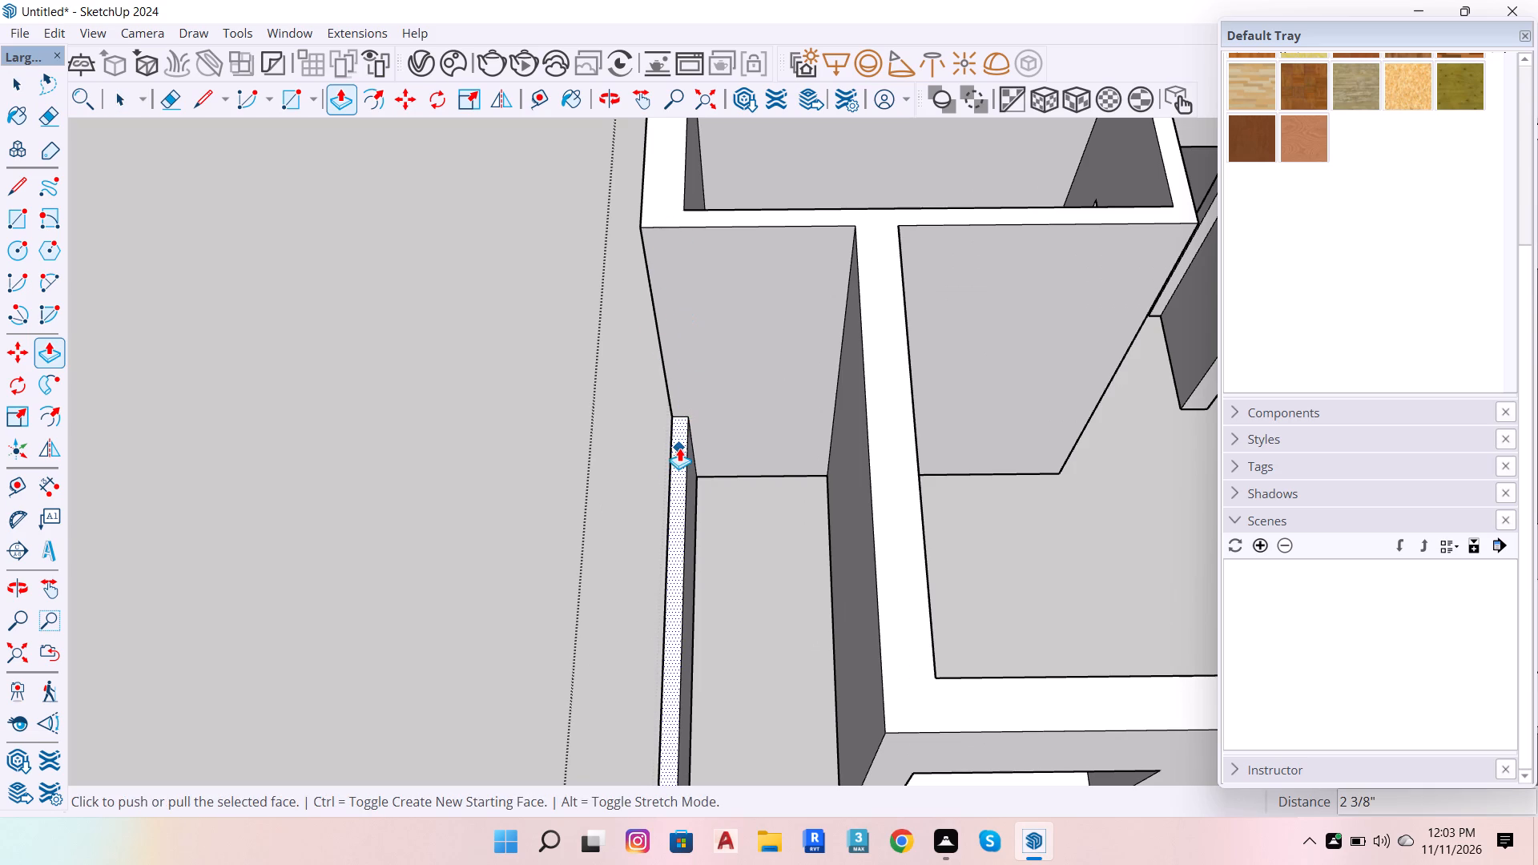
{"action": "left_click", "coordinate": [678, 448]}
{"action": "left_click", "coordinate": [703, 214]}
{"action": "left_click", "coordinate": [707, 223]}
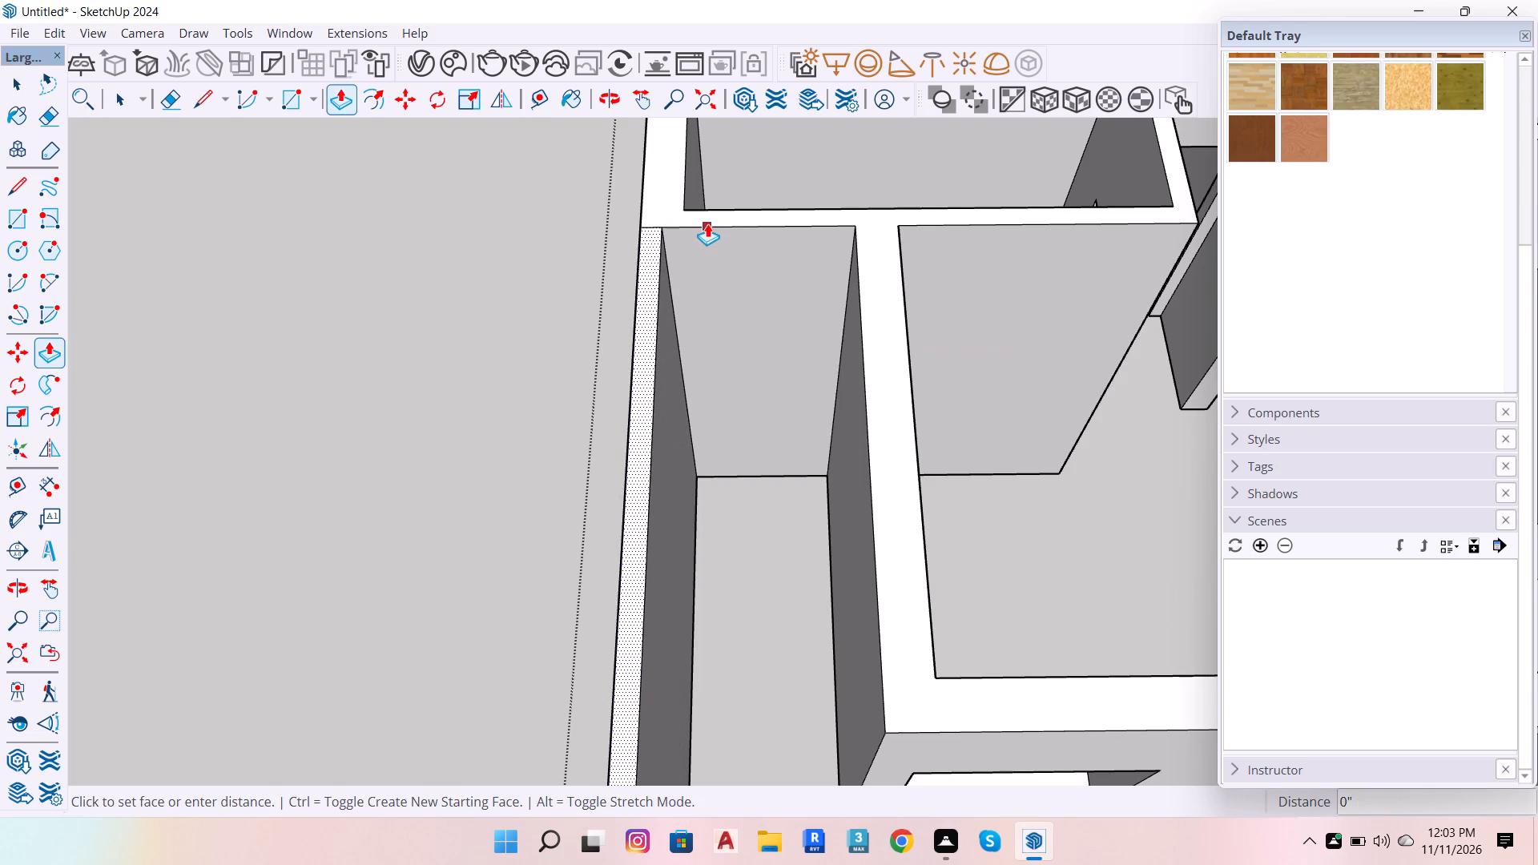
{"action": "key", "text": "space"}
{"action": "key", "text": "space"}
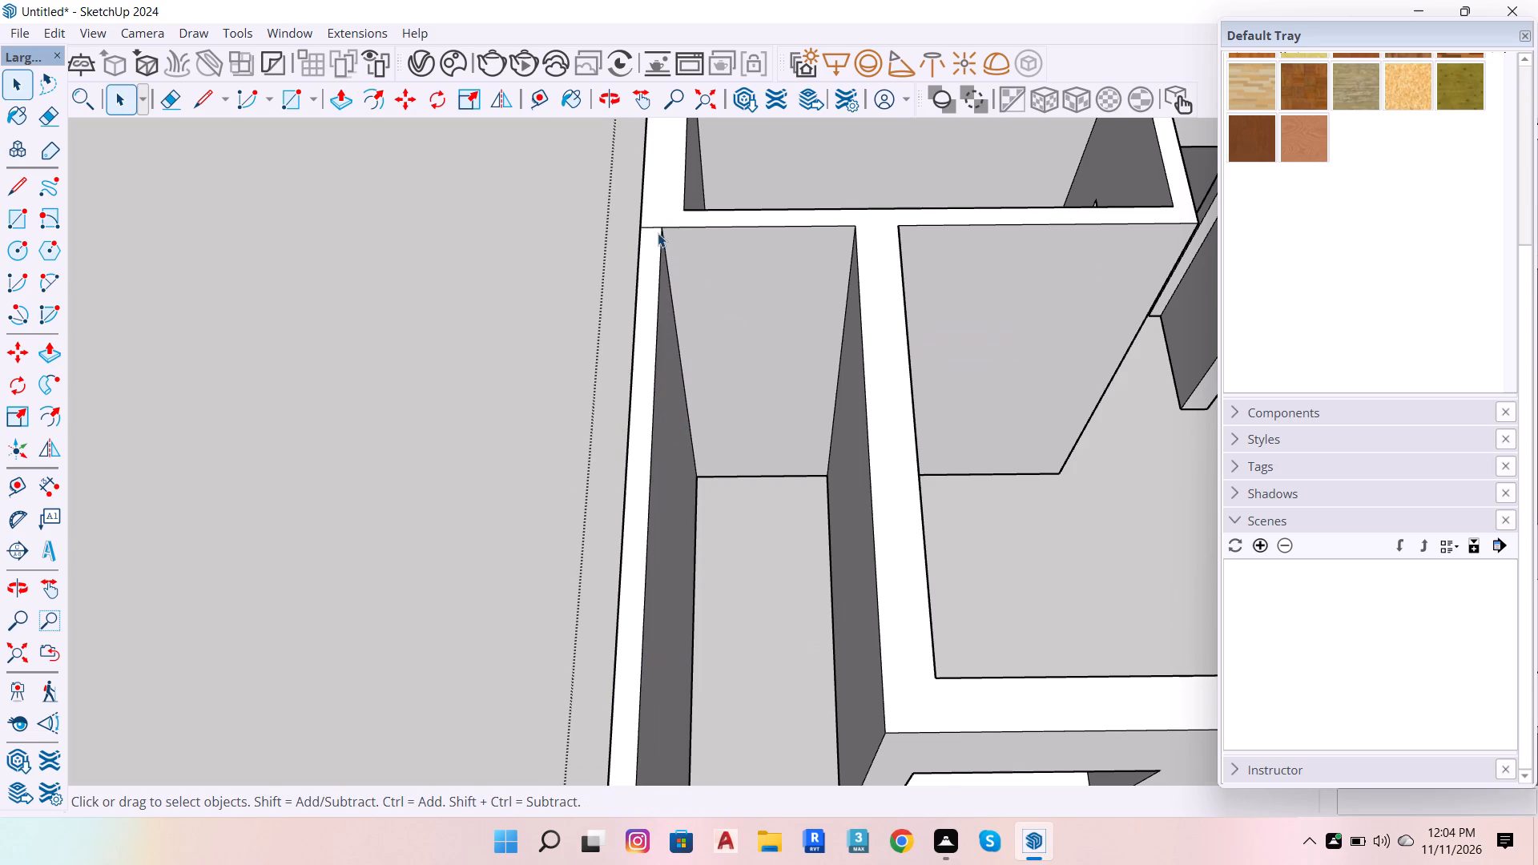
Delete the seam edge between the tops of the boundary wall and the adjoining house wall.
{"action": "scroll", "coordinate": [658, 233], "scroll_direction": "up", "scroll_amount": 3}
{"action": "left_click", "coordinate": [655, 223]}
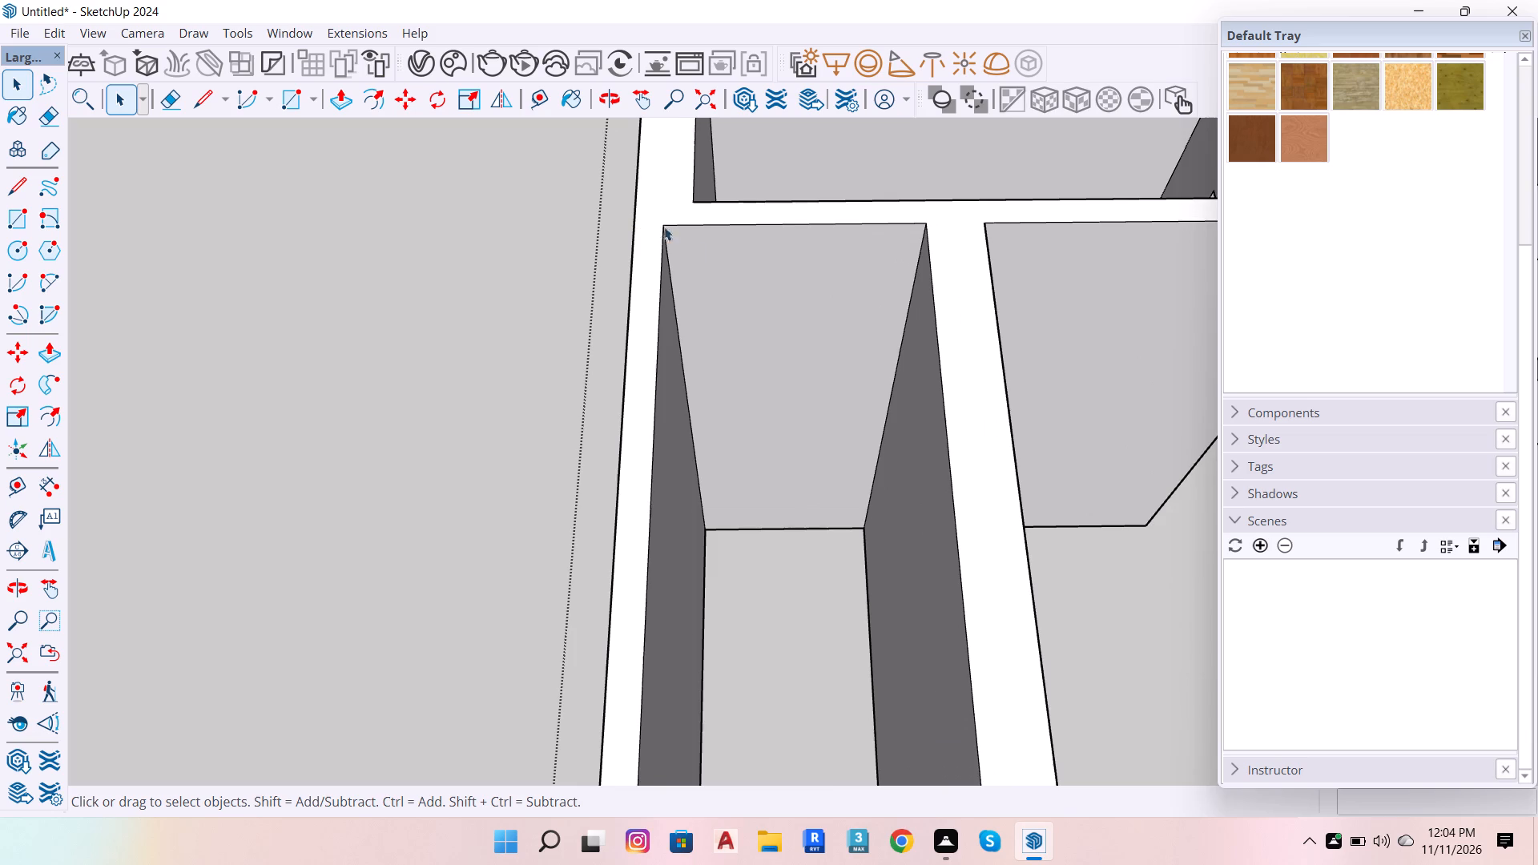
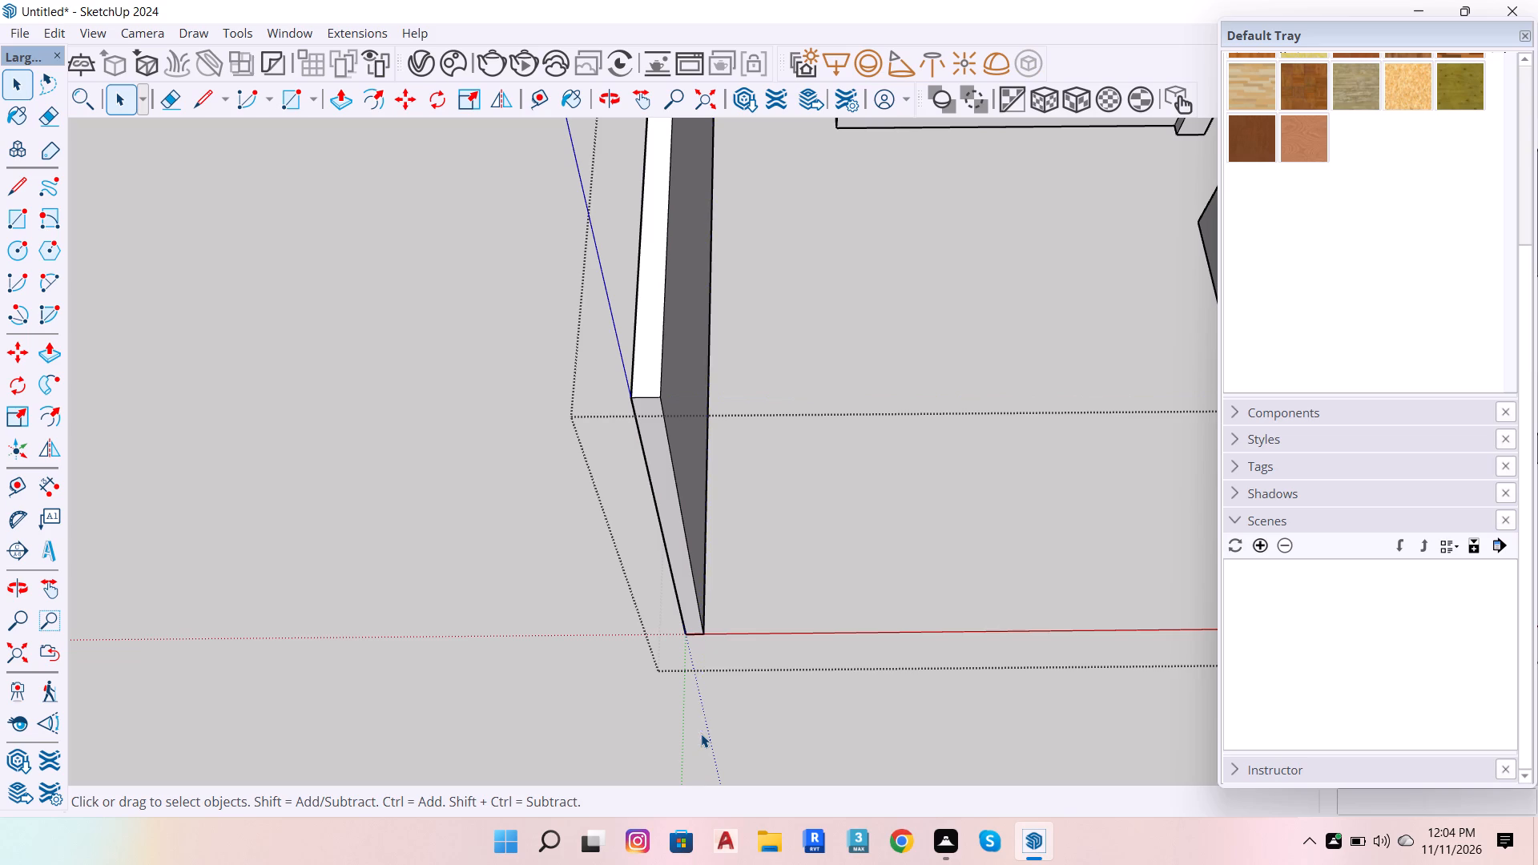
Inspect the house walls and the new boundary wall from several angles and distances.
{"action": "scroll", "coordinate": [725, 682], "scroll_direction": "down", "scroll_amount": 13}
{"action": "double_click", "coordinate": [763, 738]}
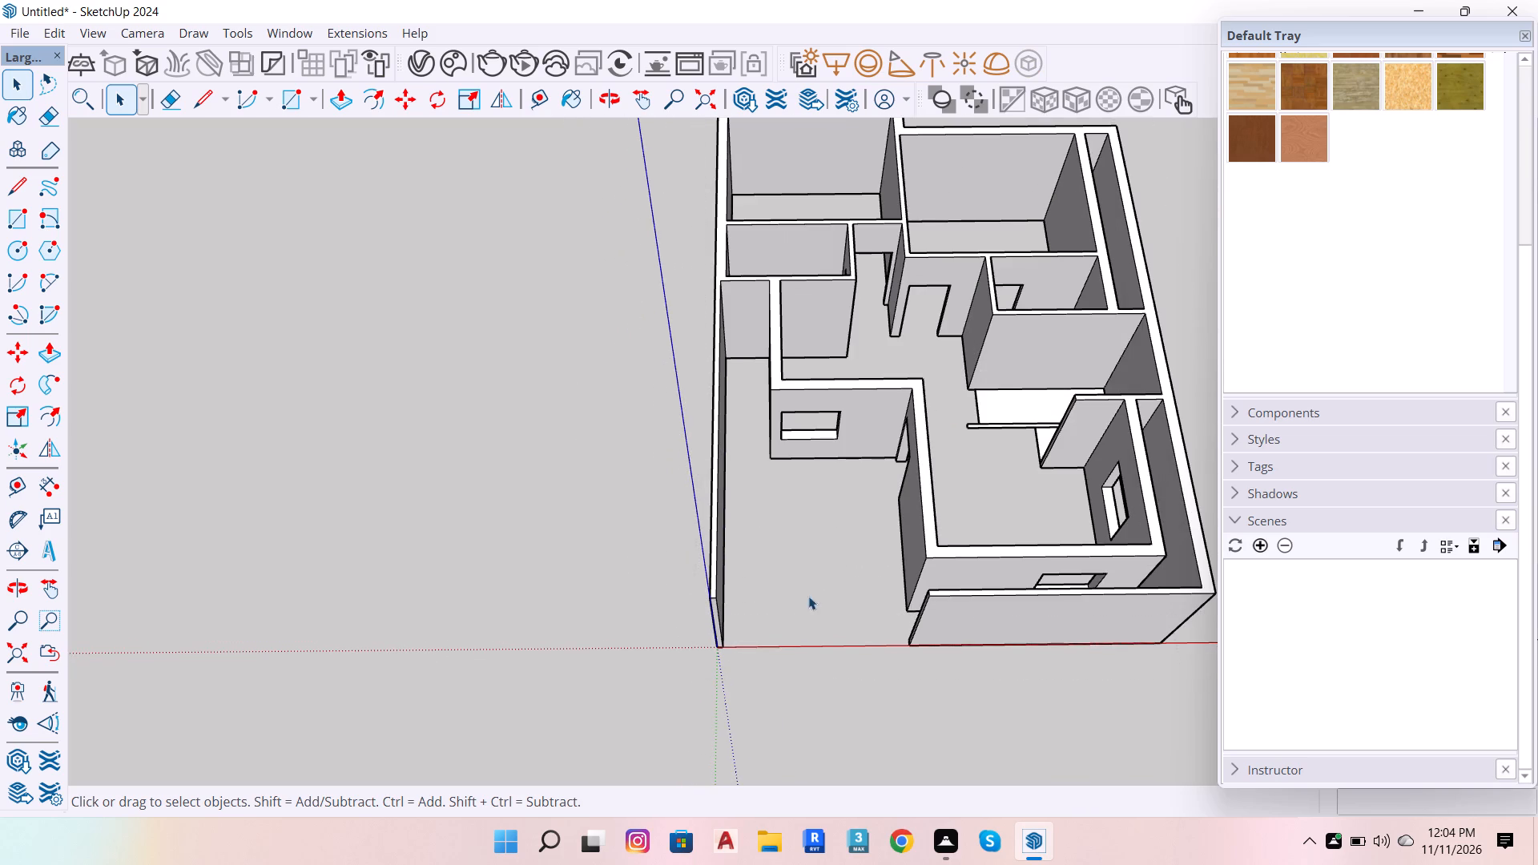
{"action": "scroll", "coordinate": [813, 574], "scroll_direction": "down", "scroll_amount": 5}
{"action": "scroll", "coordinate": [798, 627], "scroll_direction": "up", "scroll_amount": 7}
{"action": "key", "text": "space"}
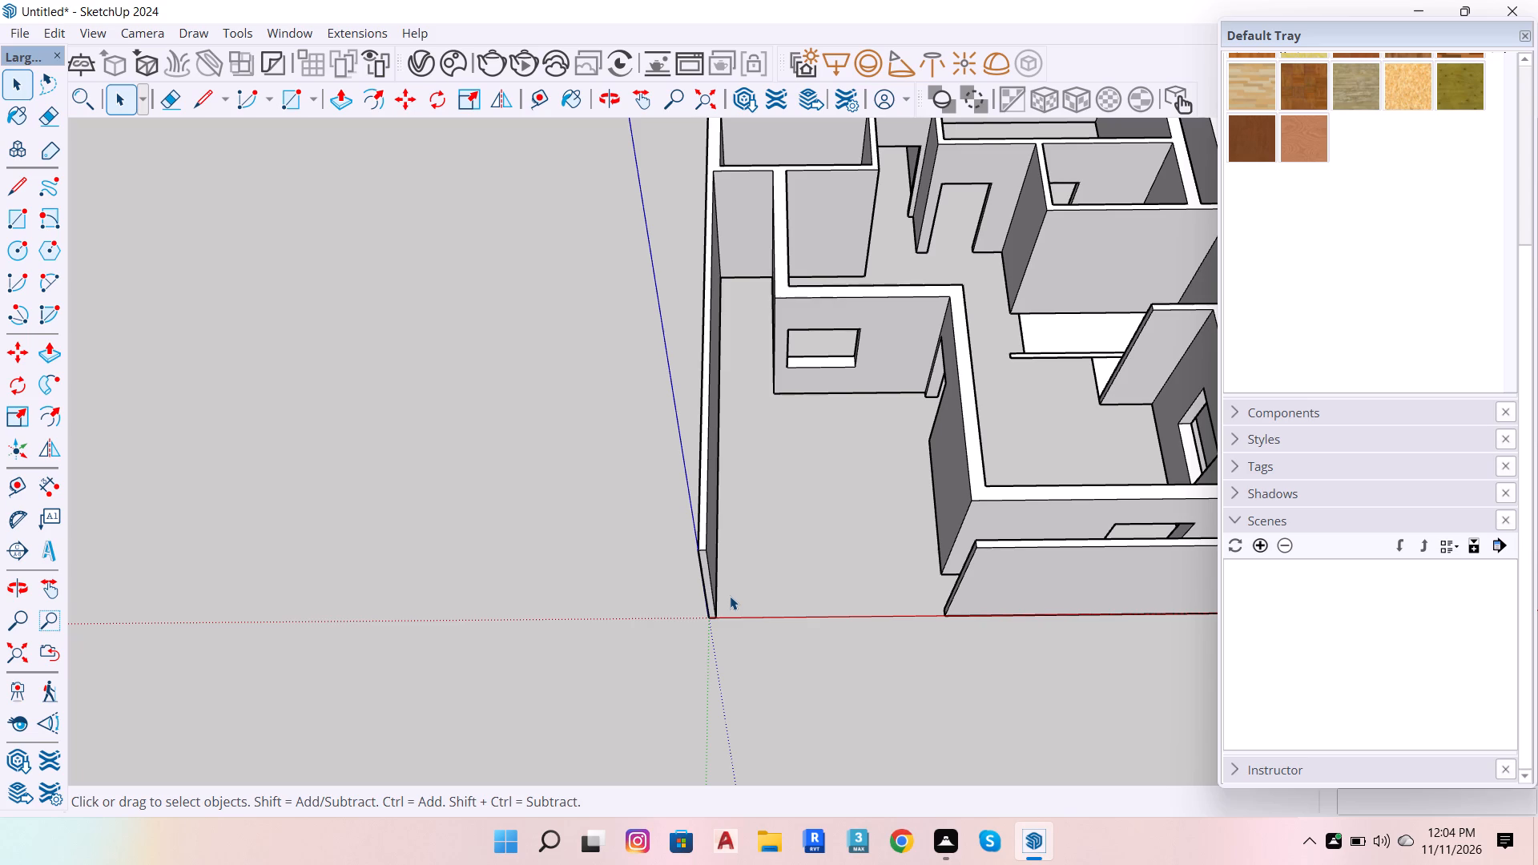
{"action": "scroll", "coordinate": [851, 525], "scroll_direction": "down", "scroll_amount": 6}
{"action": "scroll", "coordinate": [985, 610], "scroll_direction": "up", "scroll_amount": 4}
{"action": "scroll", "coordinate": [769, 457], "scroll_direction": "down", "scroll_amount": 5}
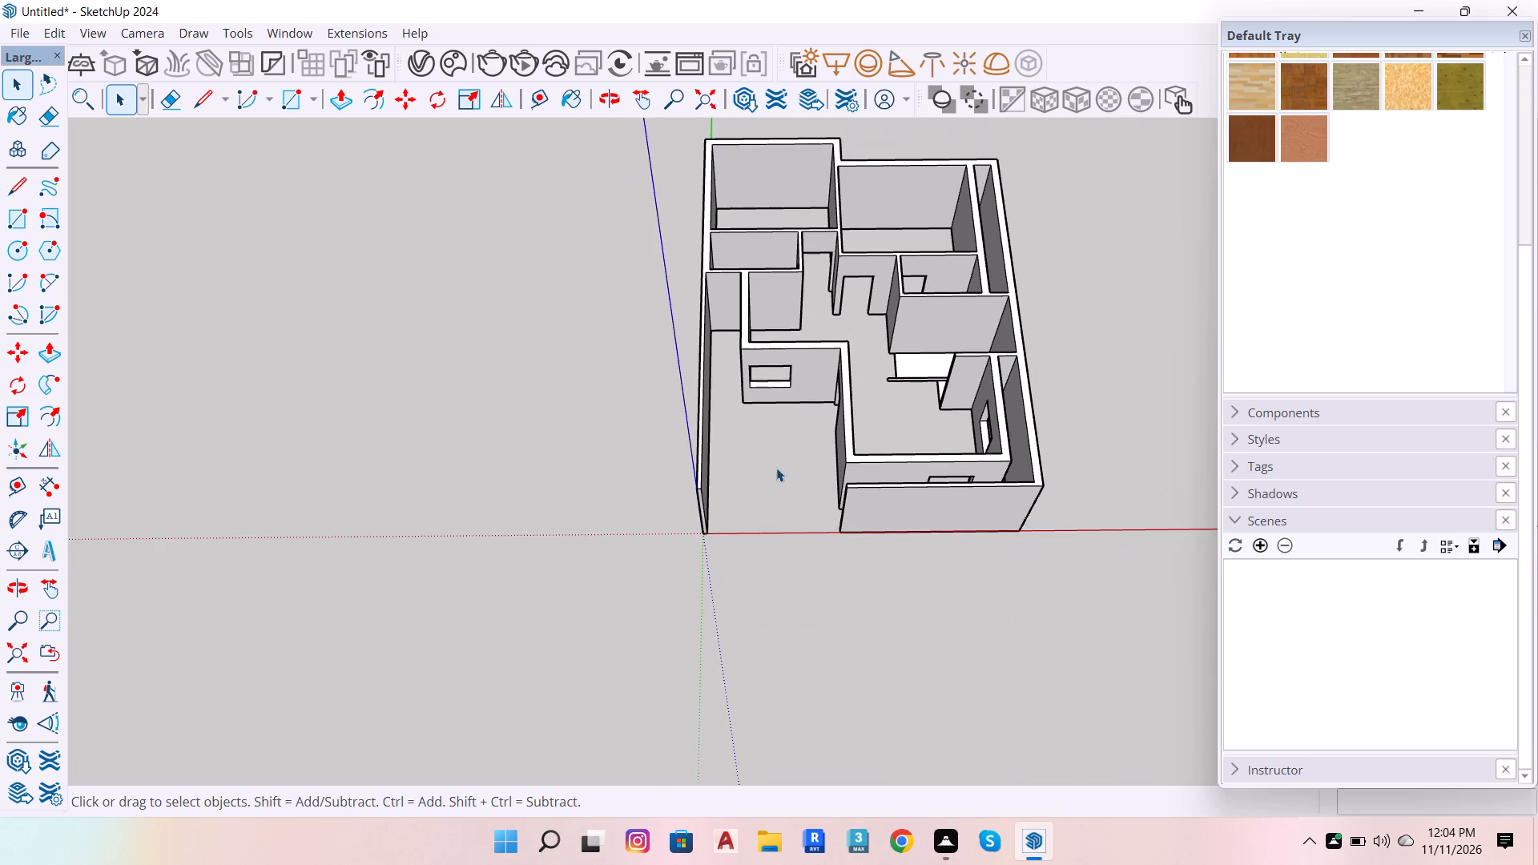
{"action": "key", "text": "o"}
{"action": "left_click_drag", "start_coordinate": [909, 308], "coordinate": [906, 392]}
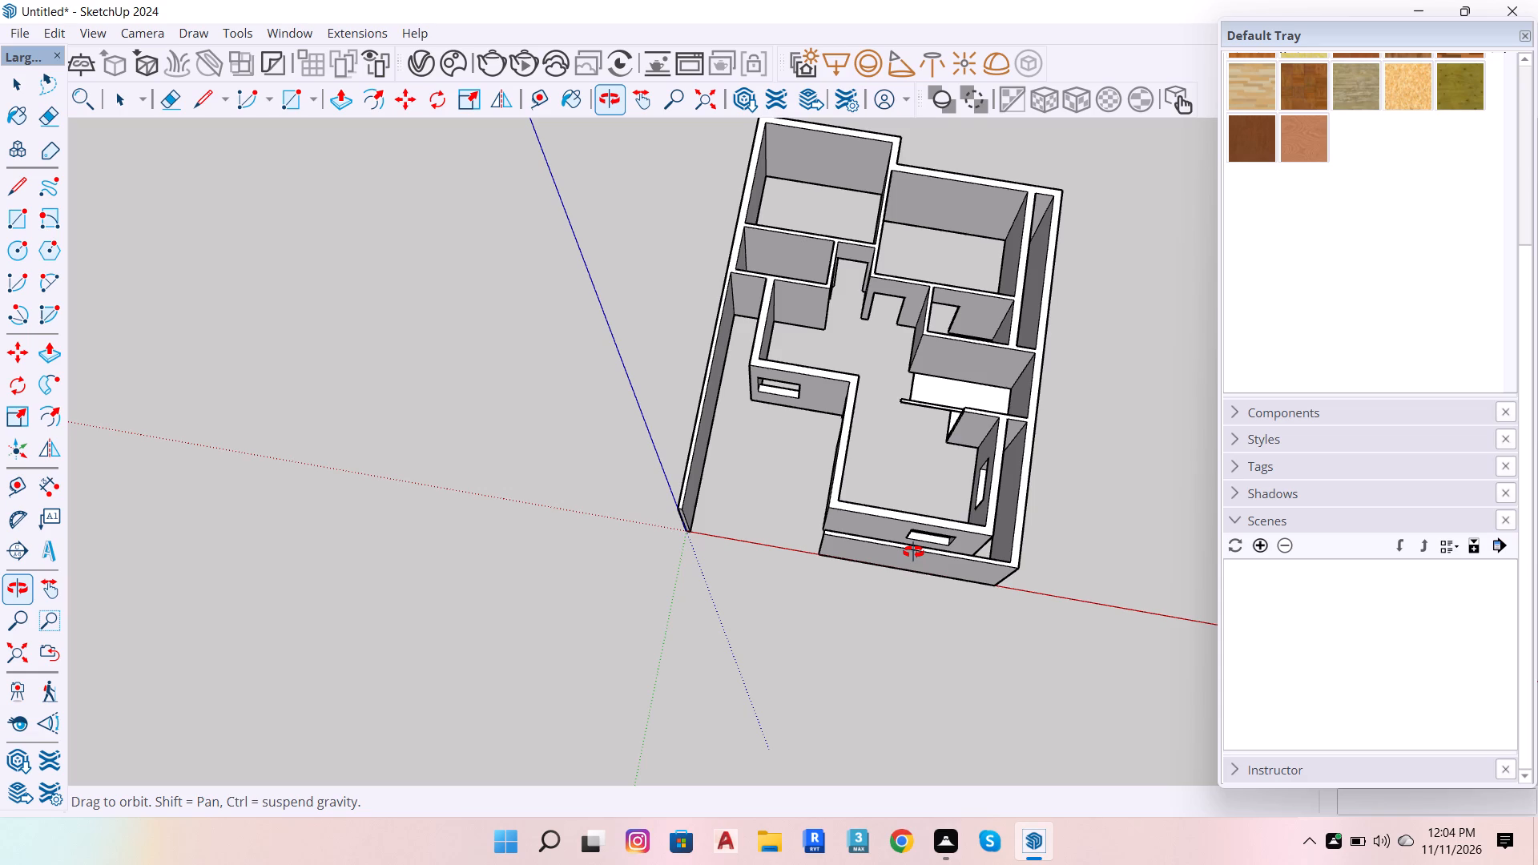
{"action": "scroll", "coordinate": [913, 630], "scroll_direction": "down", "scroll_amount": 7}
{"action": "scroll", "coordinate": [855, 568], "scroll_direction": "up", "scroll_amount": 7}
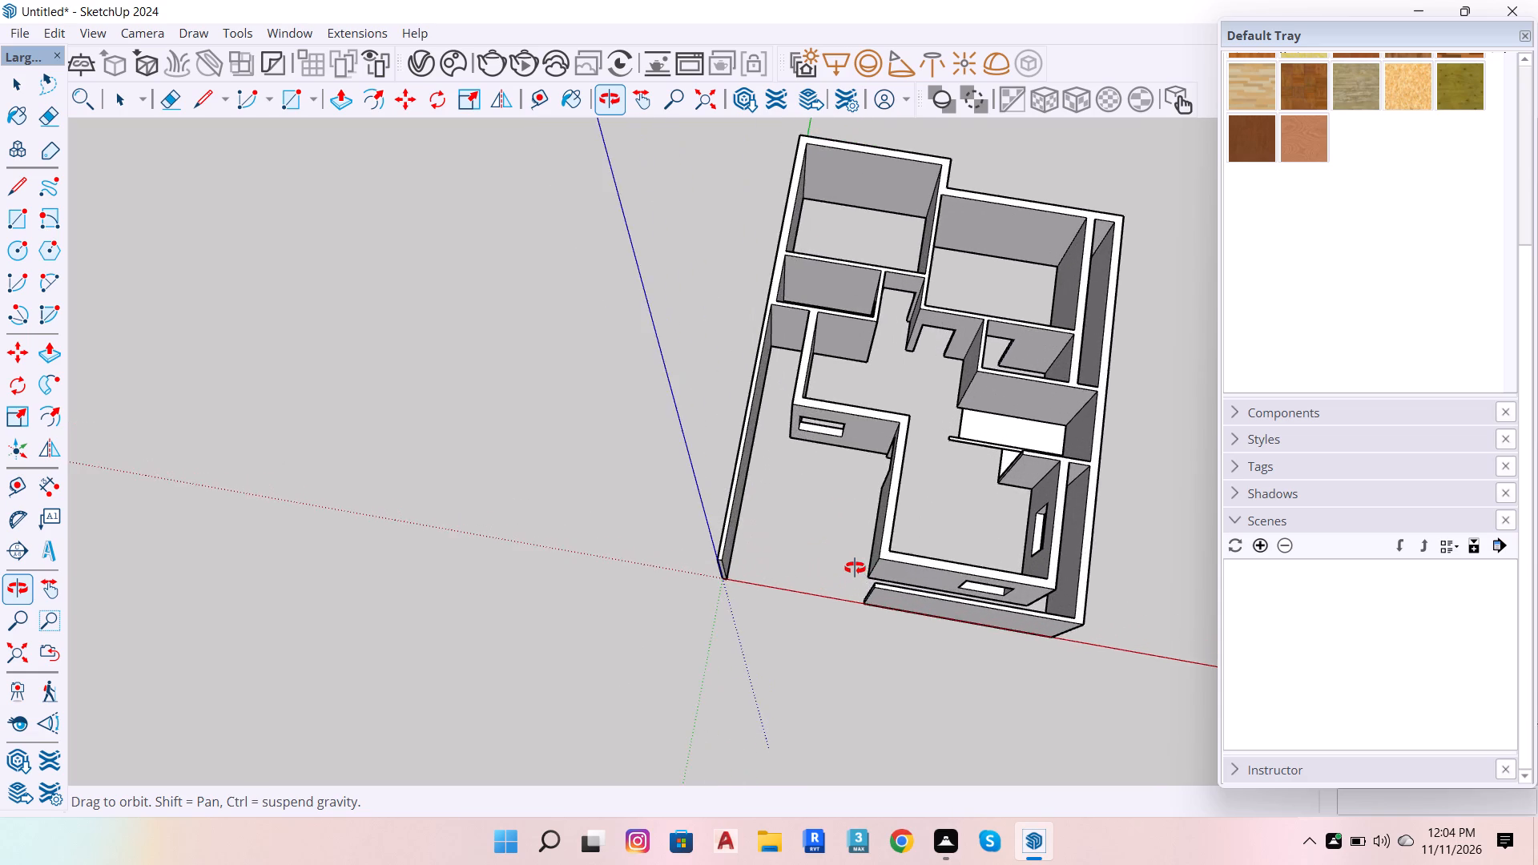
{"action": "left_click_drag", "start_coordinate": [855, 568], "coordinate": [906, 627]}
{"action": "scroll", "coordinate": [930, 634], "scroll_direction": "up", "scroll_amount": 6}
{"action": "left_click_drag", "start_coordinate": [880, 601], "coordinate": [951, 326]}
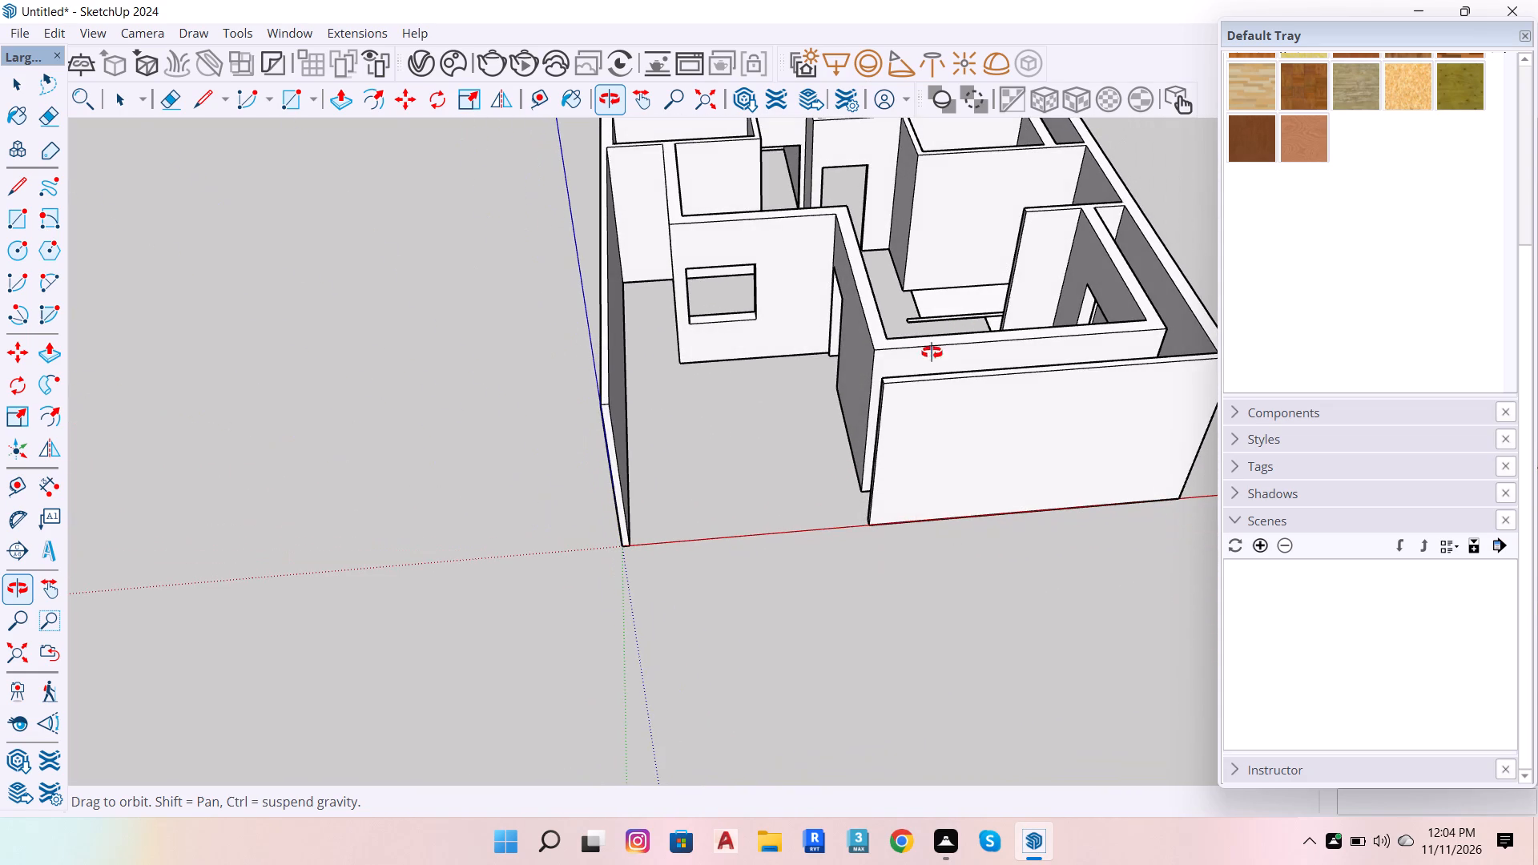
{"action": "scroll", "coordinate": [635, 439], "scroll_direction": "down", "scroll_amount": 8}
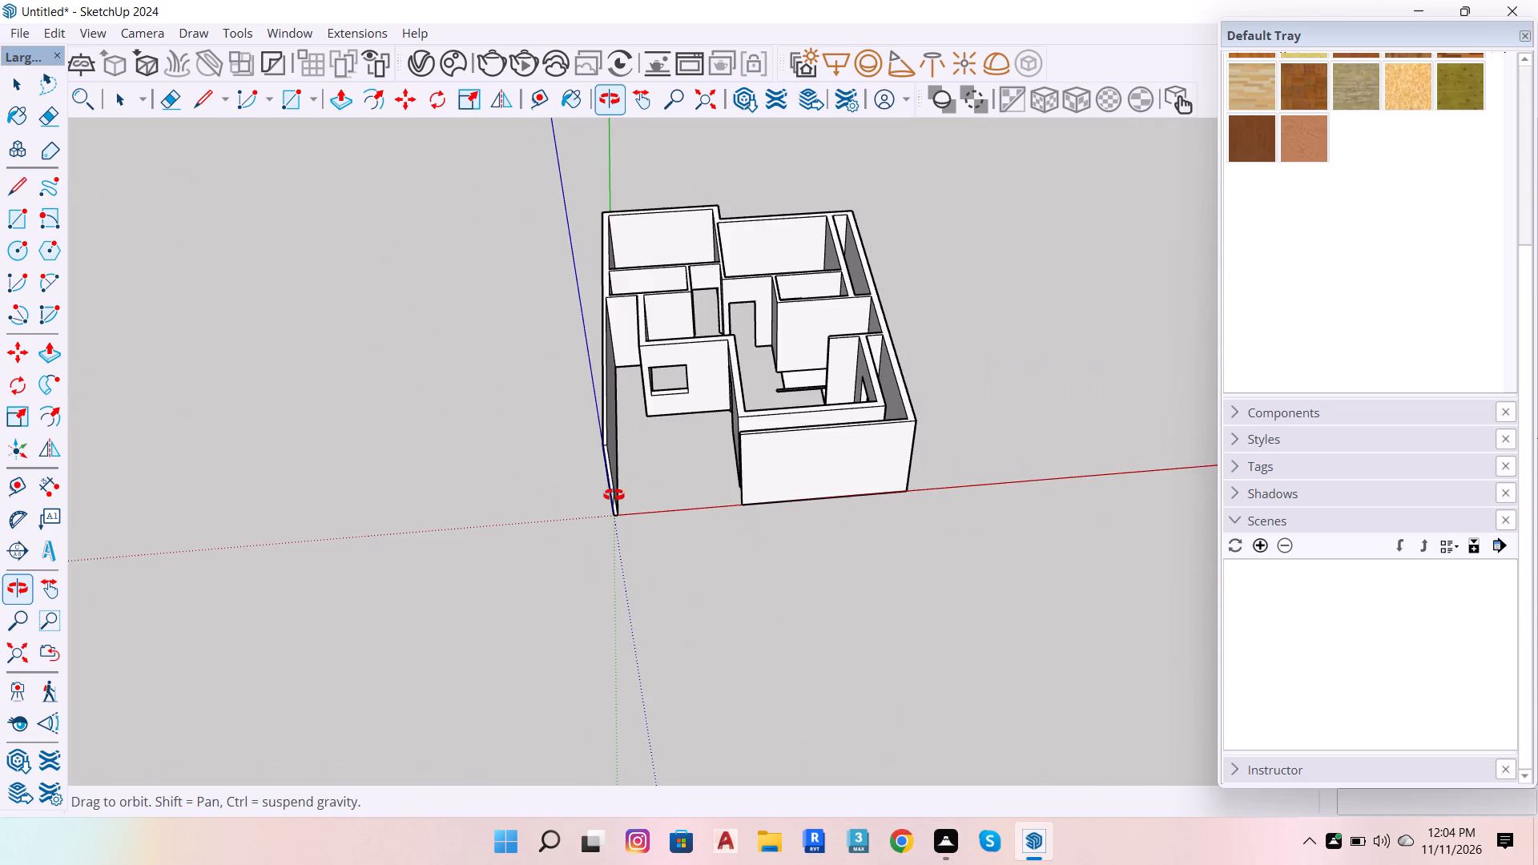
{"action": "left_click_drag", "start_coordinate": [780, 311], "coordinate": [747, 482]}
{"action": "scroll", "coordinate": [483, 417], "scroll_direction": "down", "scroll_amount": 4}
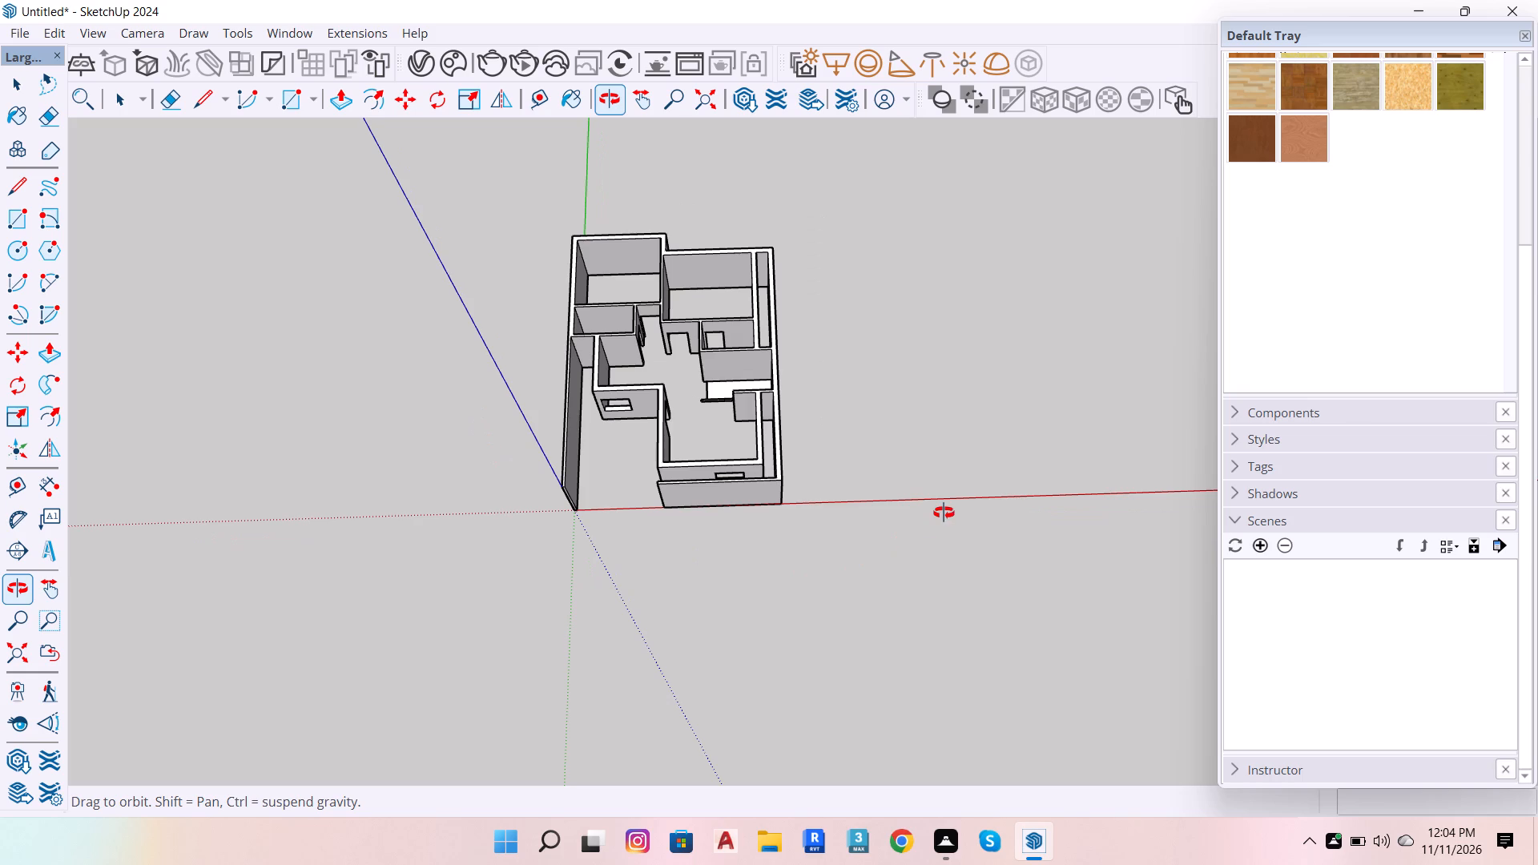
{"action": "key", "text": "space"}
Import the door58 model from the Downloads folder and place it on open ground beside the house, near the red axis.
{"action": "left_click", "coordinate": [17, 30]}
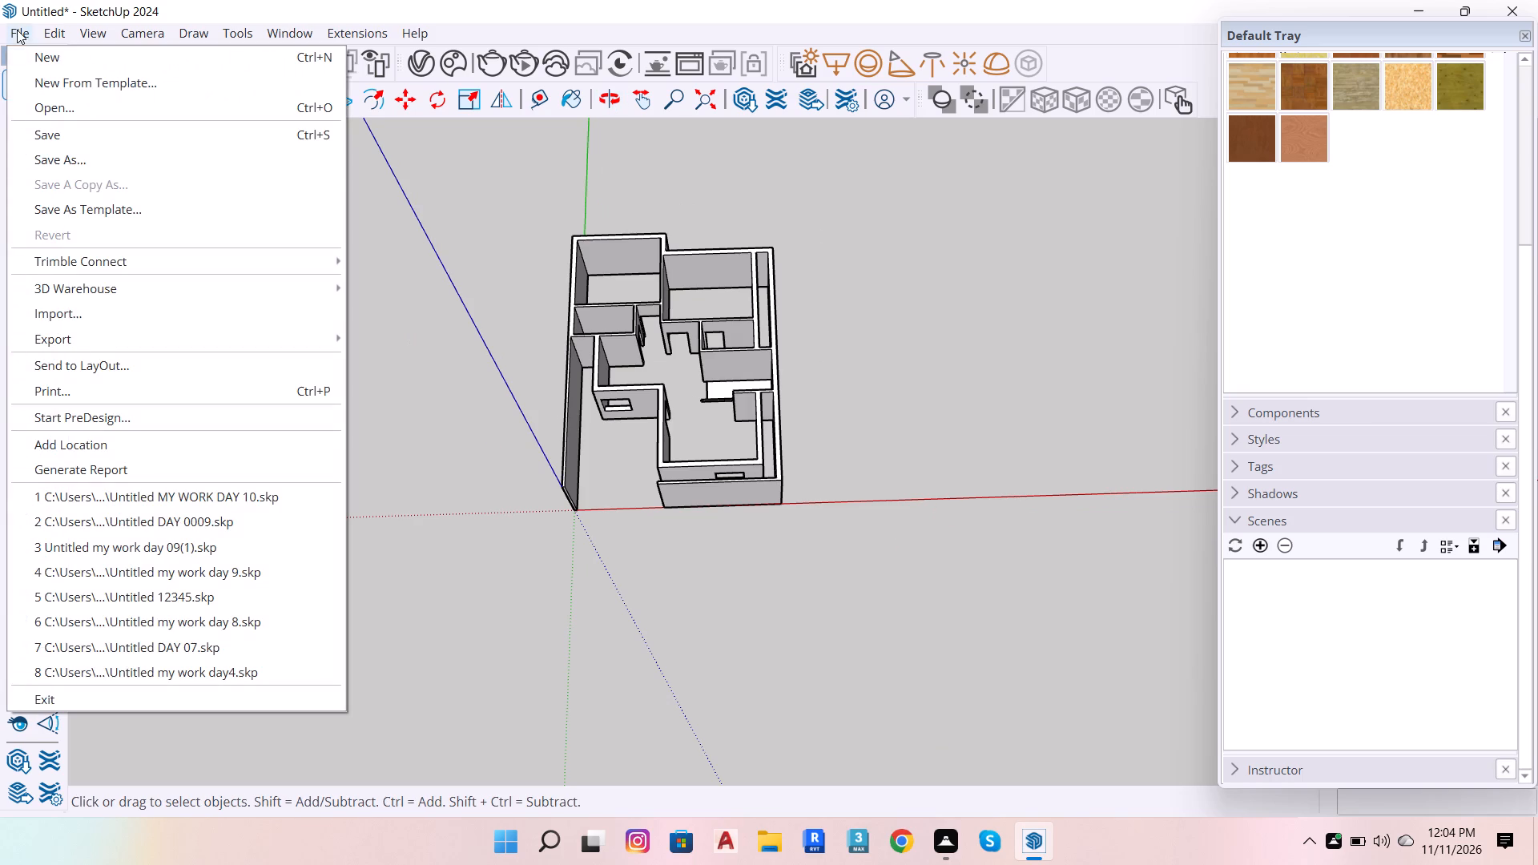
{"action": "left_click", "coordinate": [79, 319]}
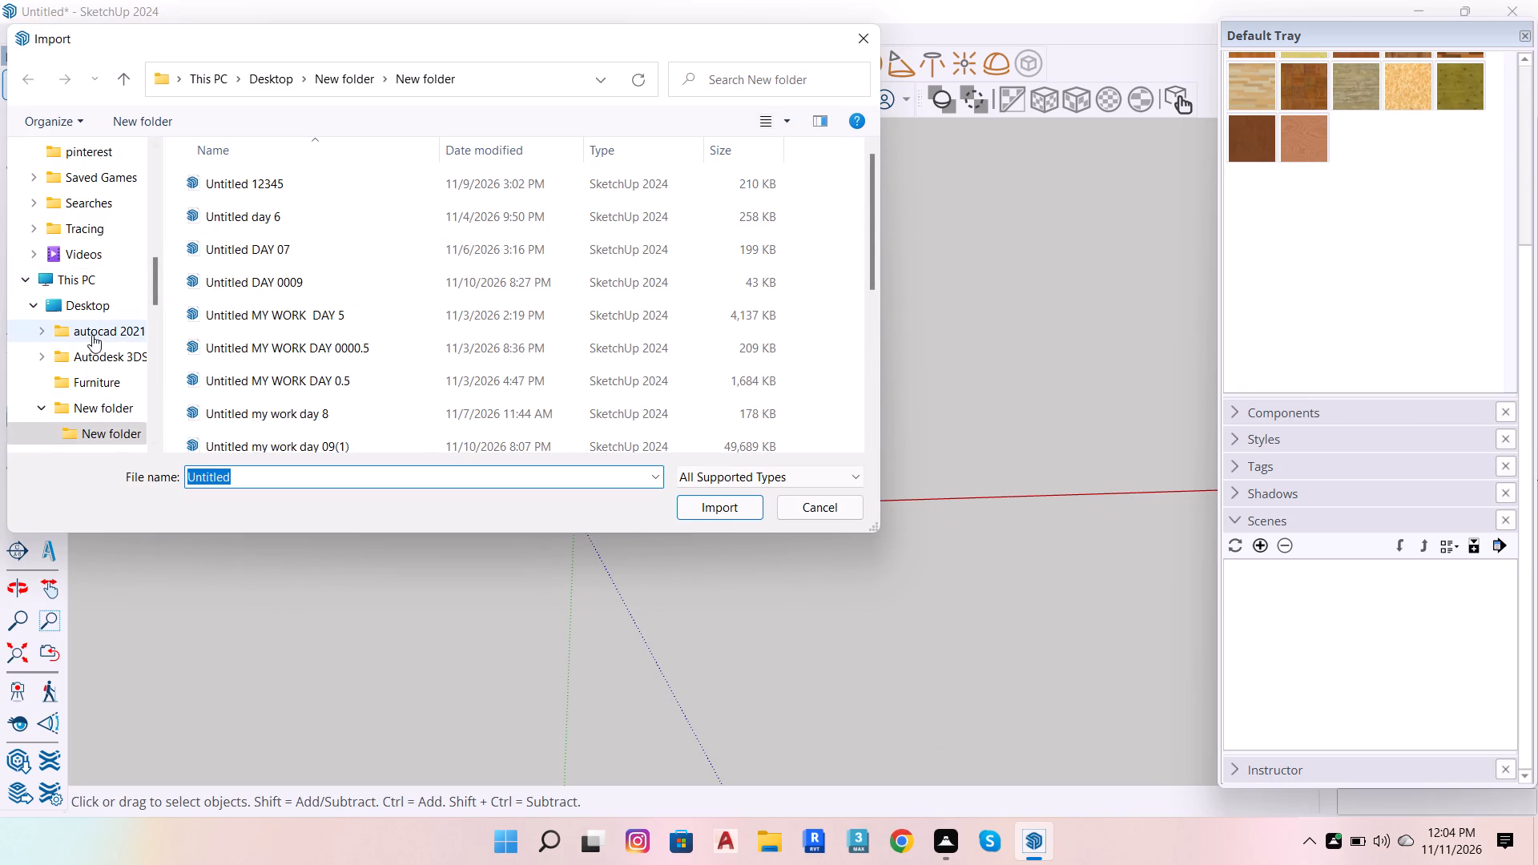
{"action": "scroll", "coordinate": [91, 325], "scroll_direction": "up", "scroll_amount": 11}
{"action": "left_click", "coordinate": [83, 272]}
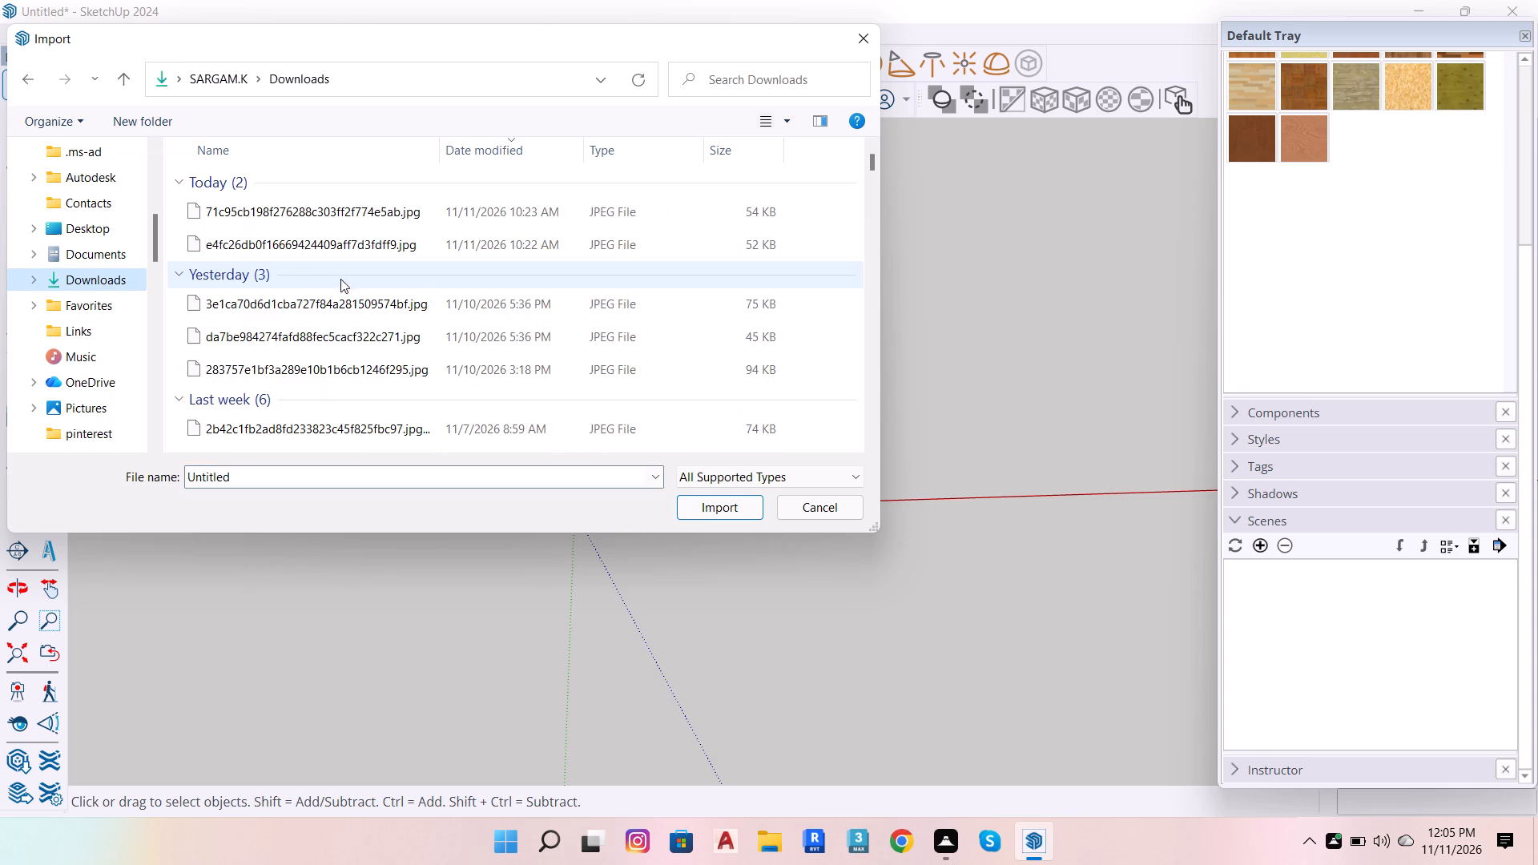
{"action": "scroll", "coordinate": [417, 272], "scroll_direction": "down", "scroll_amount": 4}
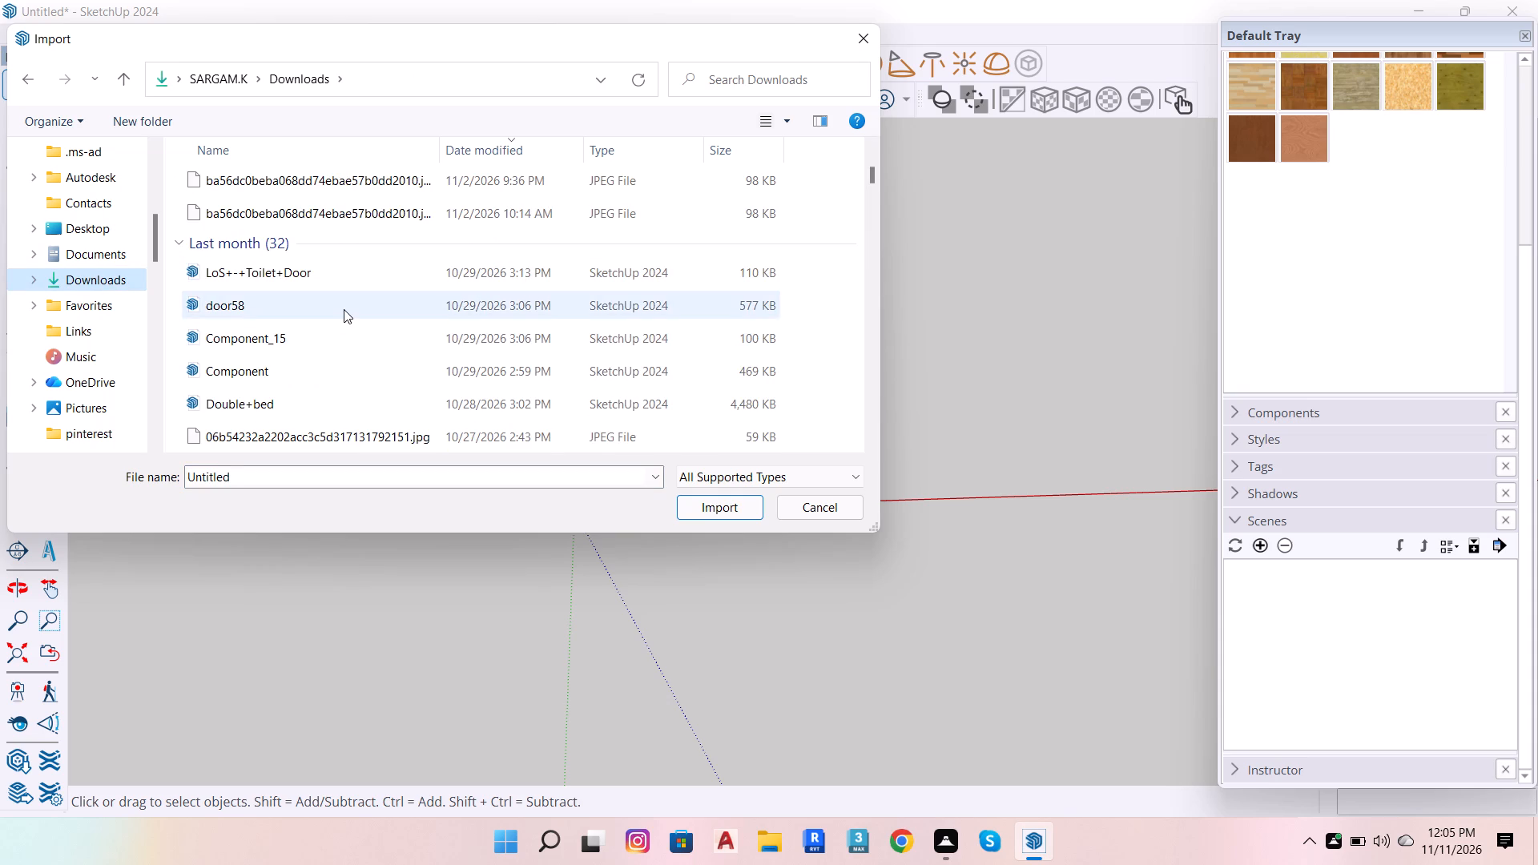
{"action": "left_click", "coordinate": [344, 307]}
{"action": "left_click", "coordinate": [730, 520]}
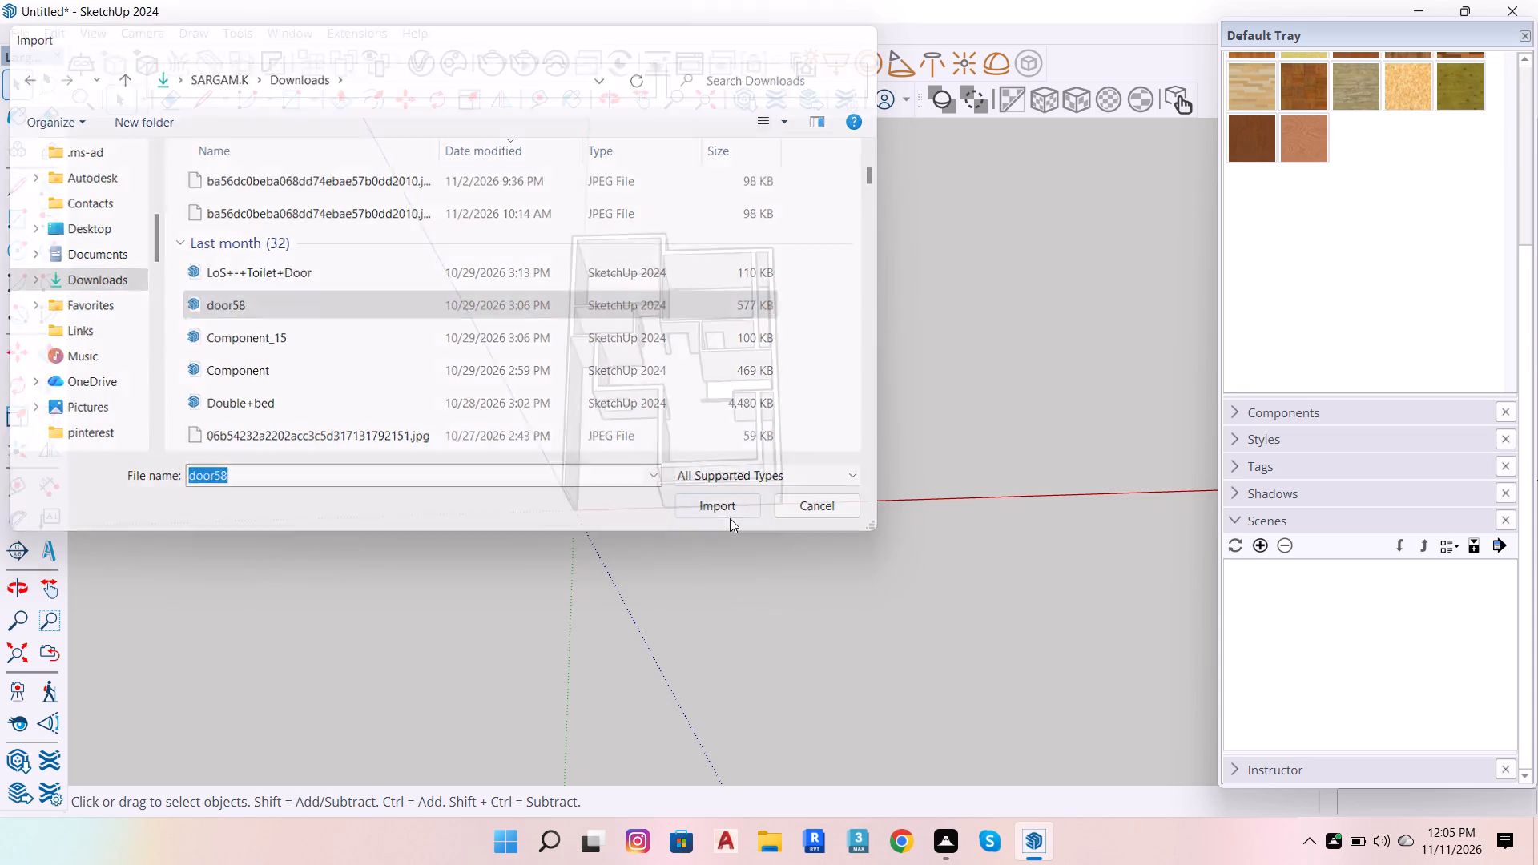
{"action": "left_click", "coordinate": [840, 492]}
Import the LoS+-+Toilet+Door model from Downloads and place it at the house's front outer corner, near the red axis.
{"action": "scroll", "coordinate": [885, 493], "scroll_direction": "up", "scroll_amount": 6}
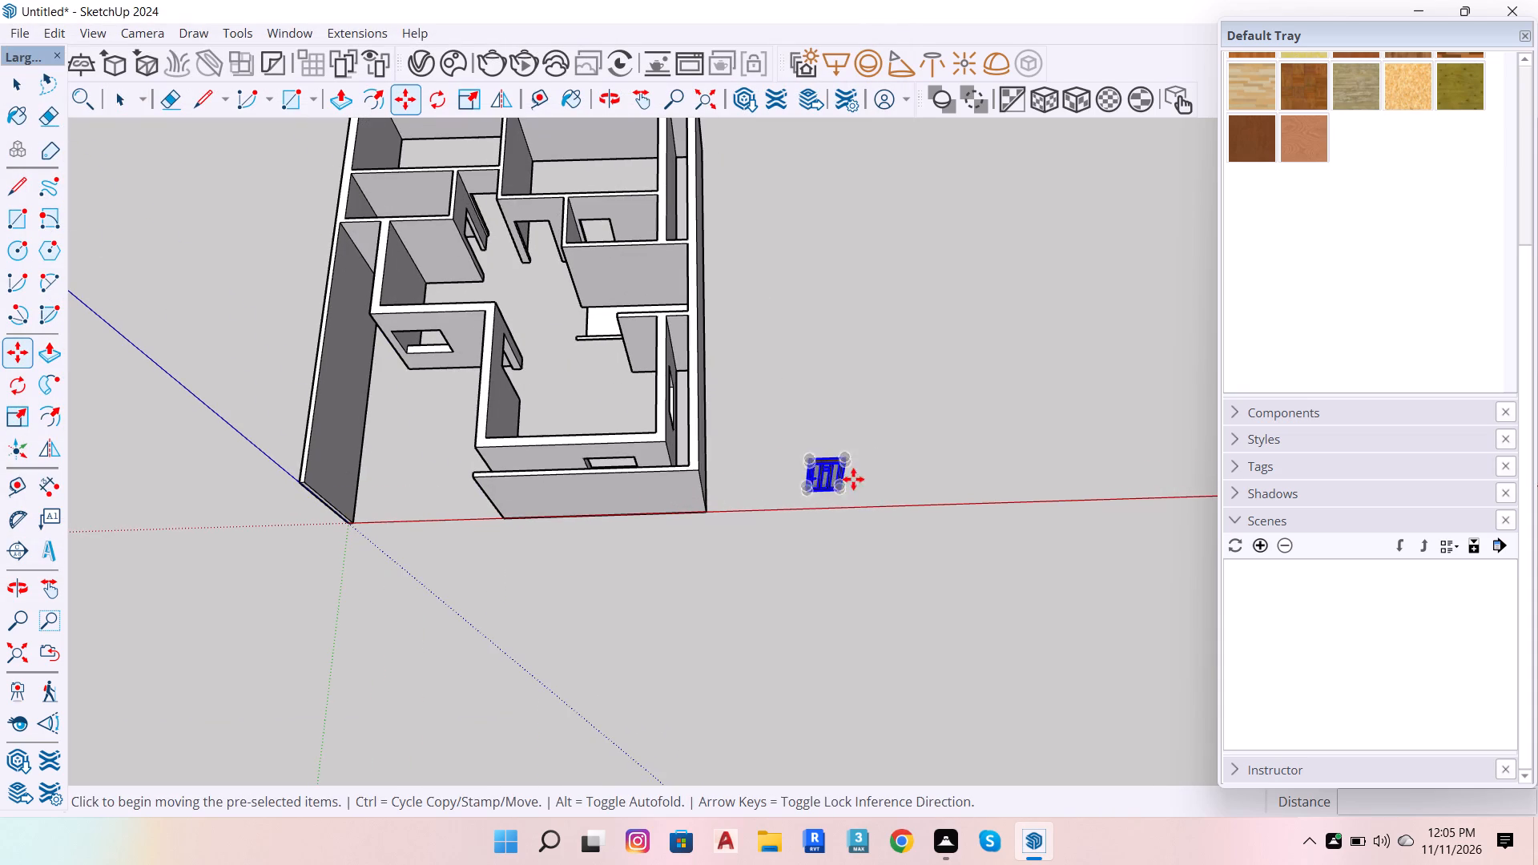
{"action": "left_click", "coordinate": [22, 39]}
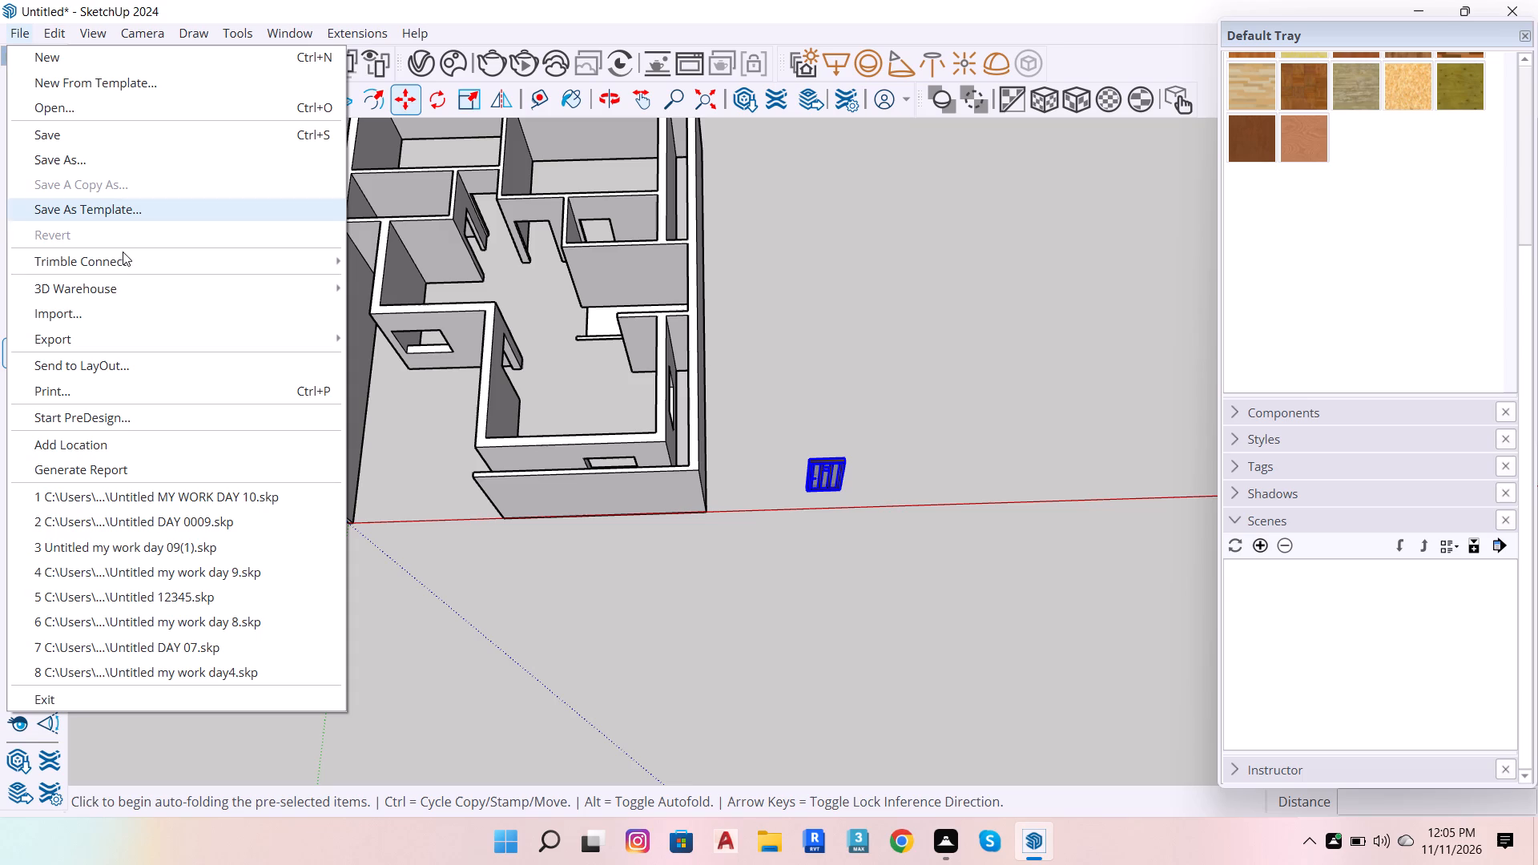
{"action": "left_click", "coordinate": [123, 317]}
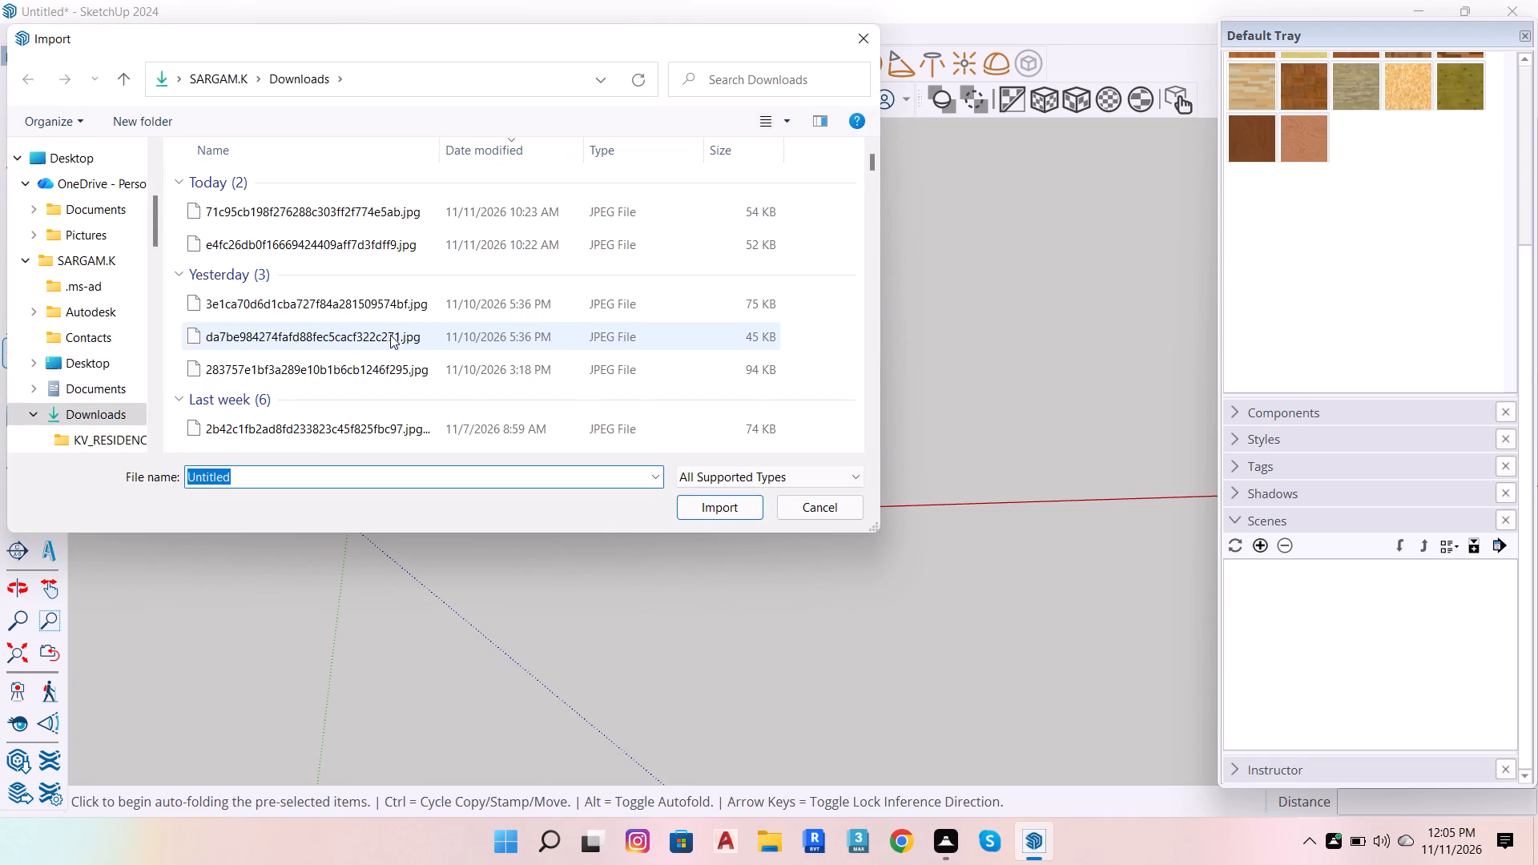
{"action": "scroll", "coordinate": [383, 341], "scroll_direction": "down", "scroll_amount": 3}
{"action": "left_click", "coordinate": [293, 376]}
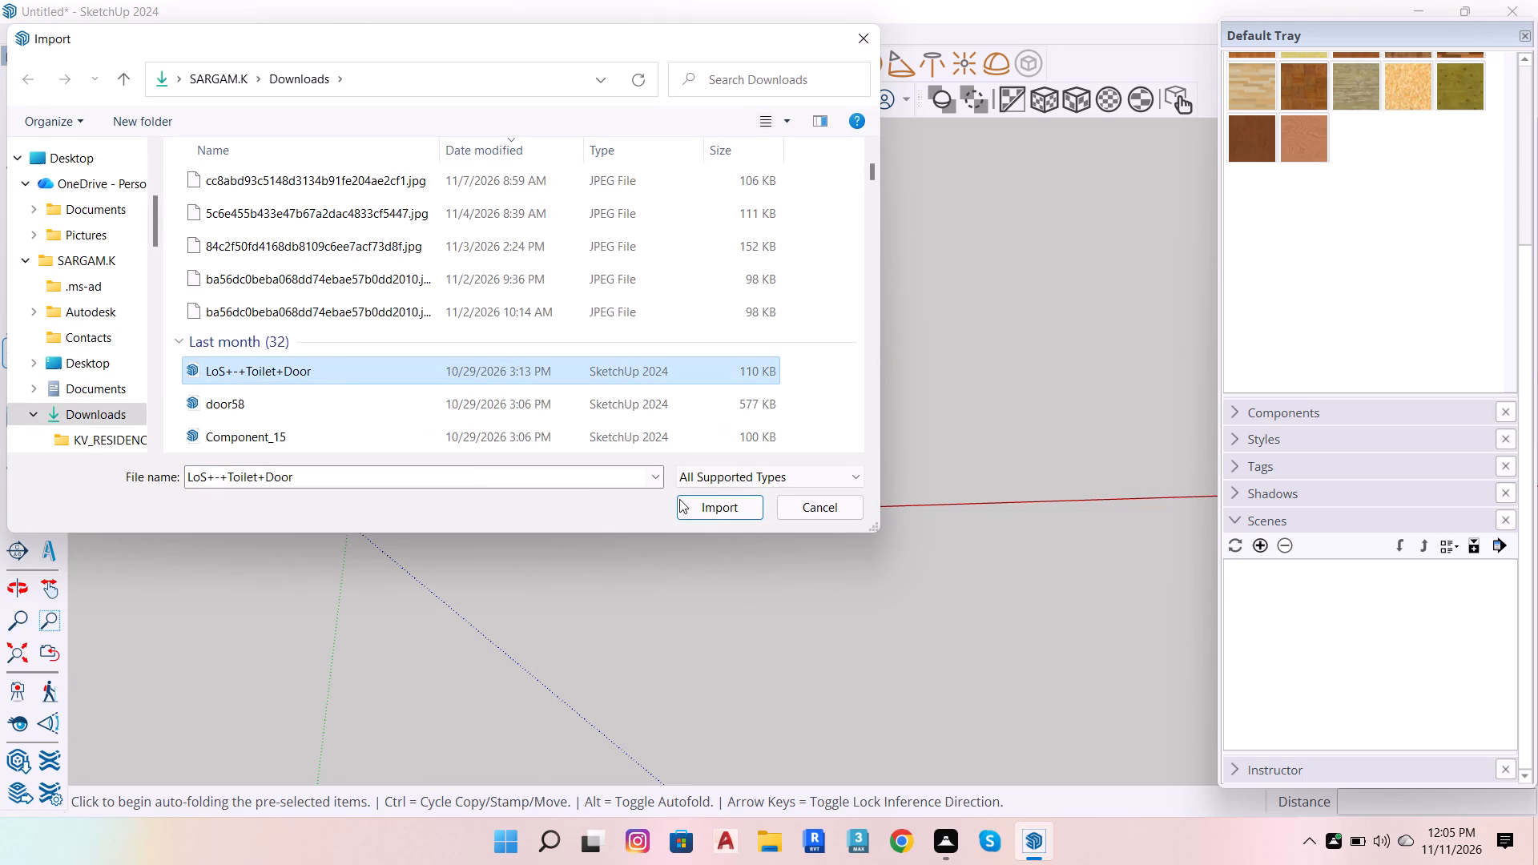
{"action": "left_click", "coordinate": [735, 510]}
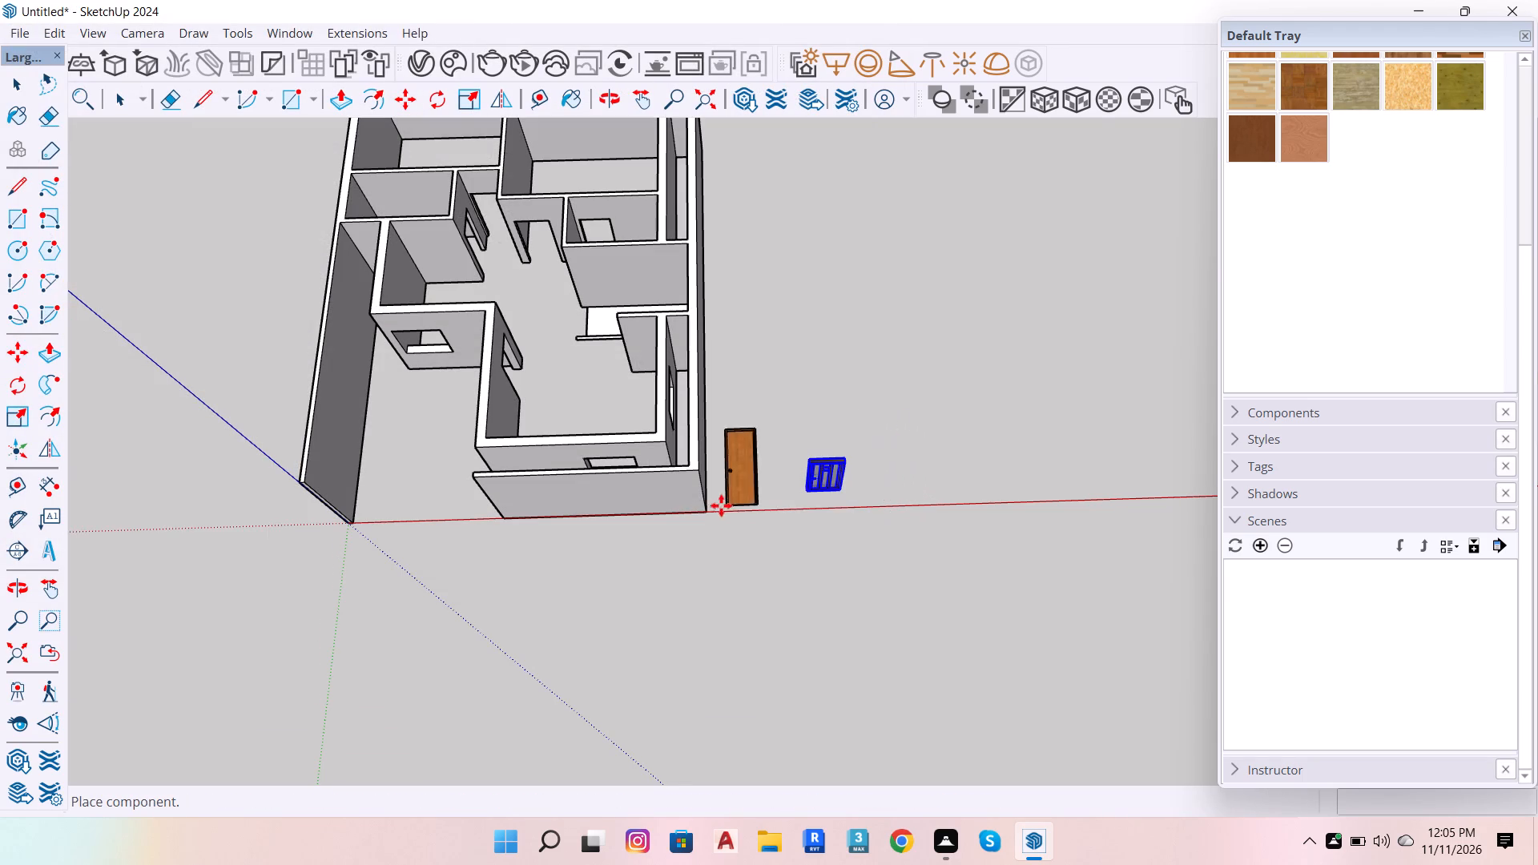
{"action": "left_click", "coordinate": [705, 506]}
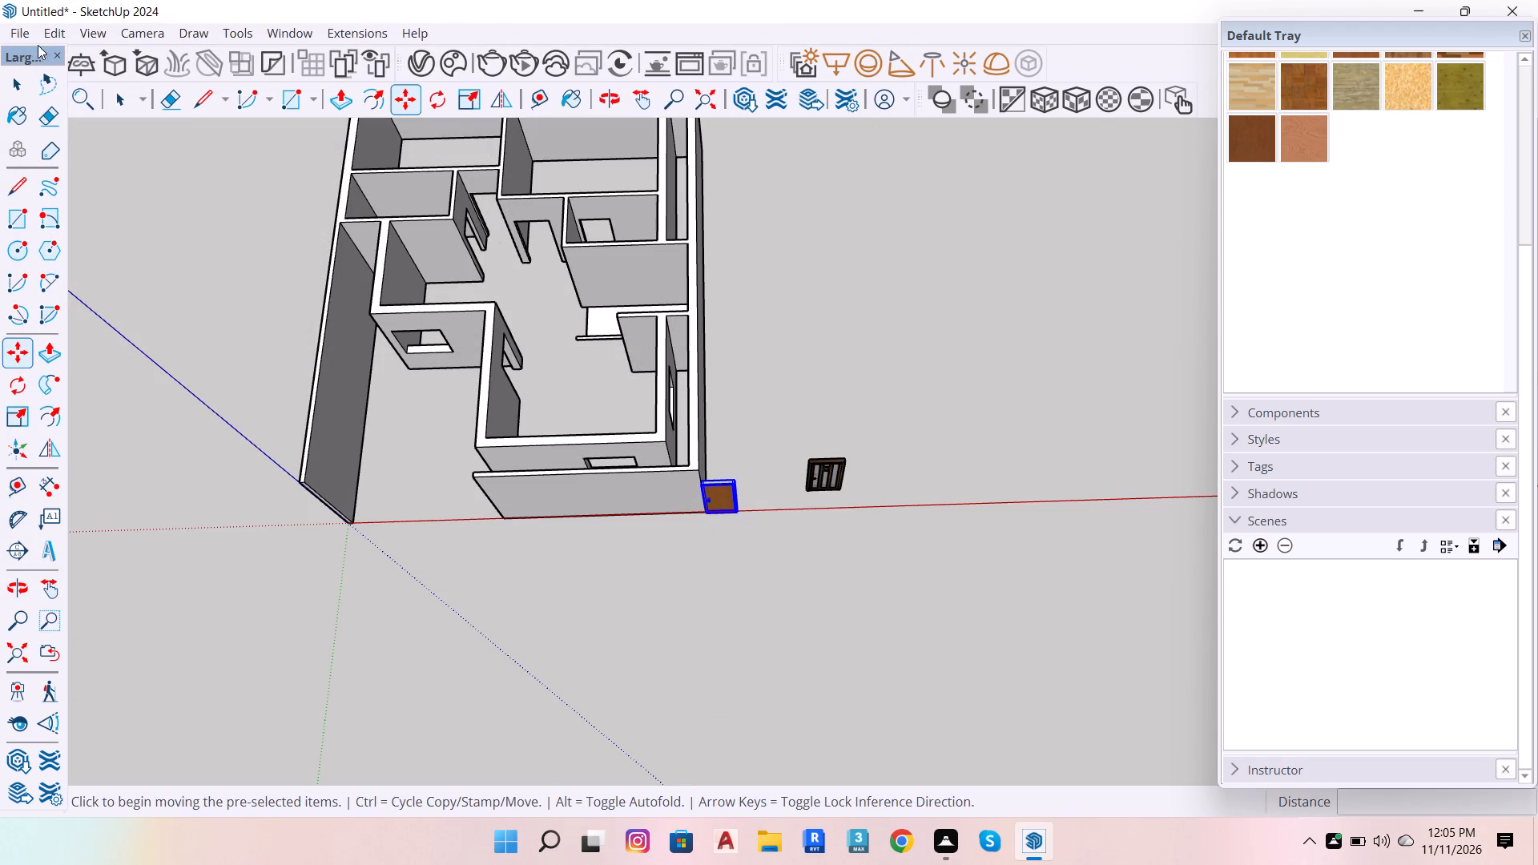
Import the Double+bed model from Downloads and place it near the red axis, beyond the two imported doors.
{"action": "left_click", "coordinate": [22, 34]}
{"action": "left_click", "coordinate": [103, 309]}
{"action": "scroll", "coordinate": [354, 351], "scroll_direction": "down", "scroll_amount": 7}
{"action": "scroll", "coordinate": [338, 322], "scroll_direction": "up", "scroll_amount": 3}
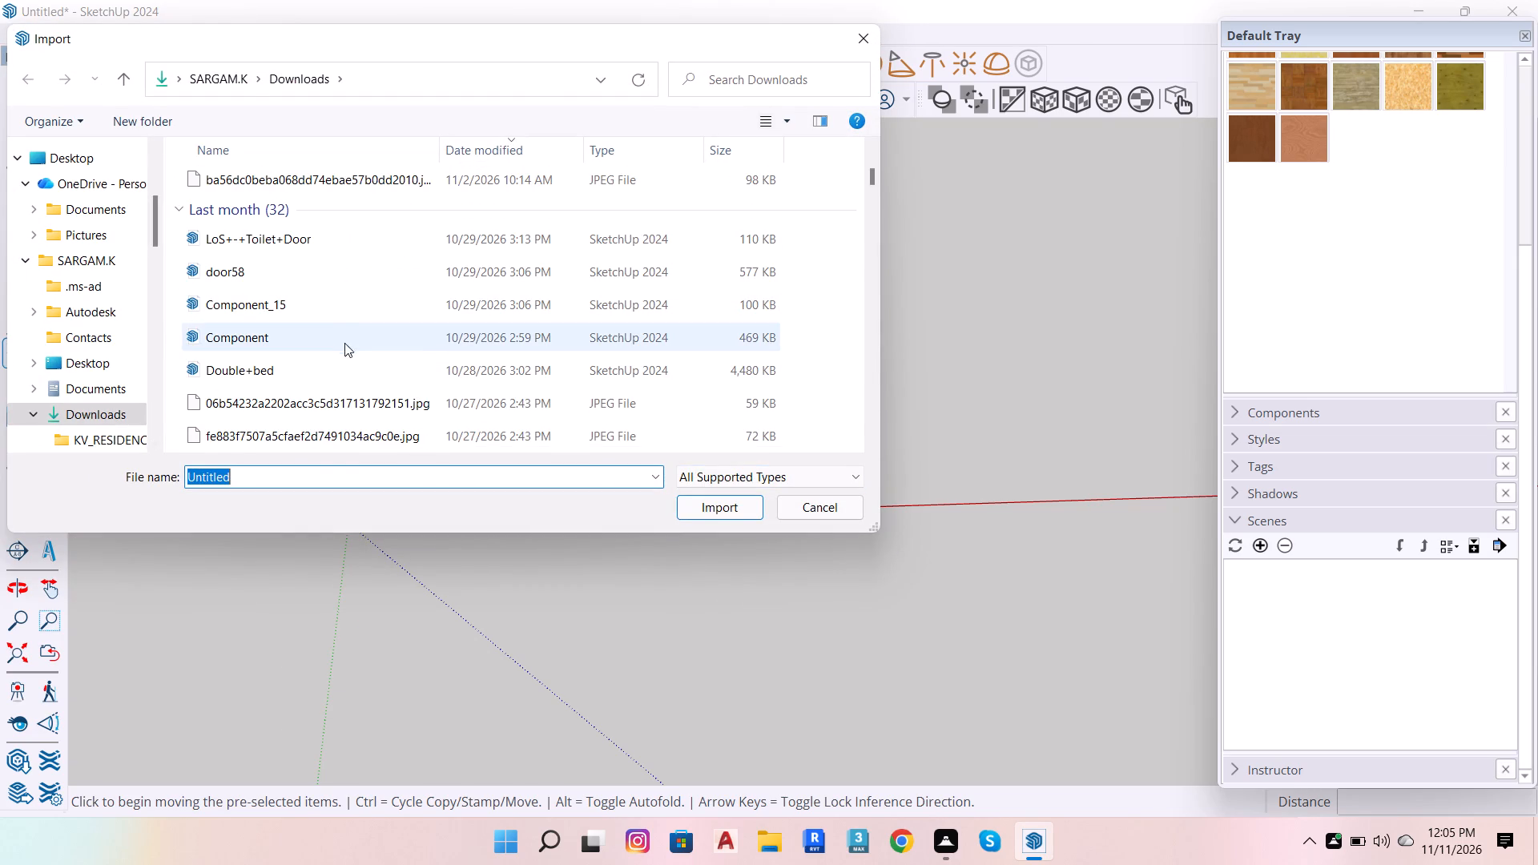
{"action": "left_click", "coordinate": [328, 364]}
{"action": "left_click", "coordinate": [706, 513]}
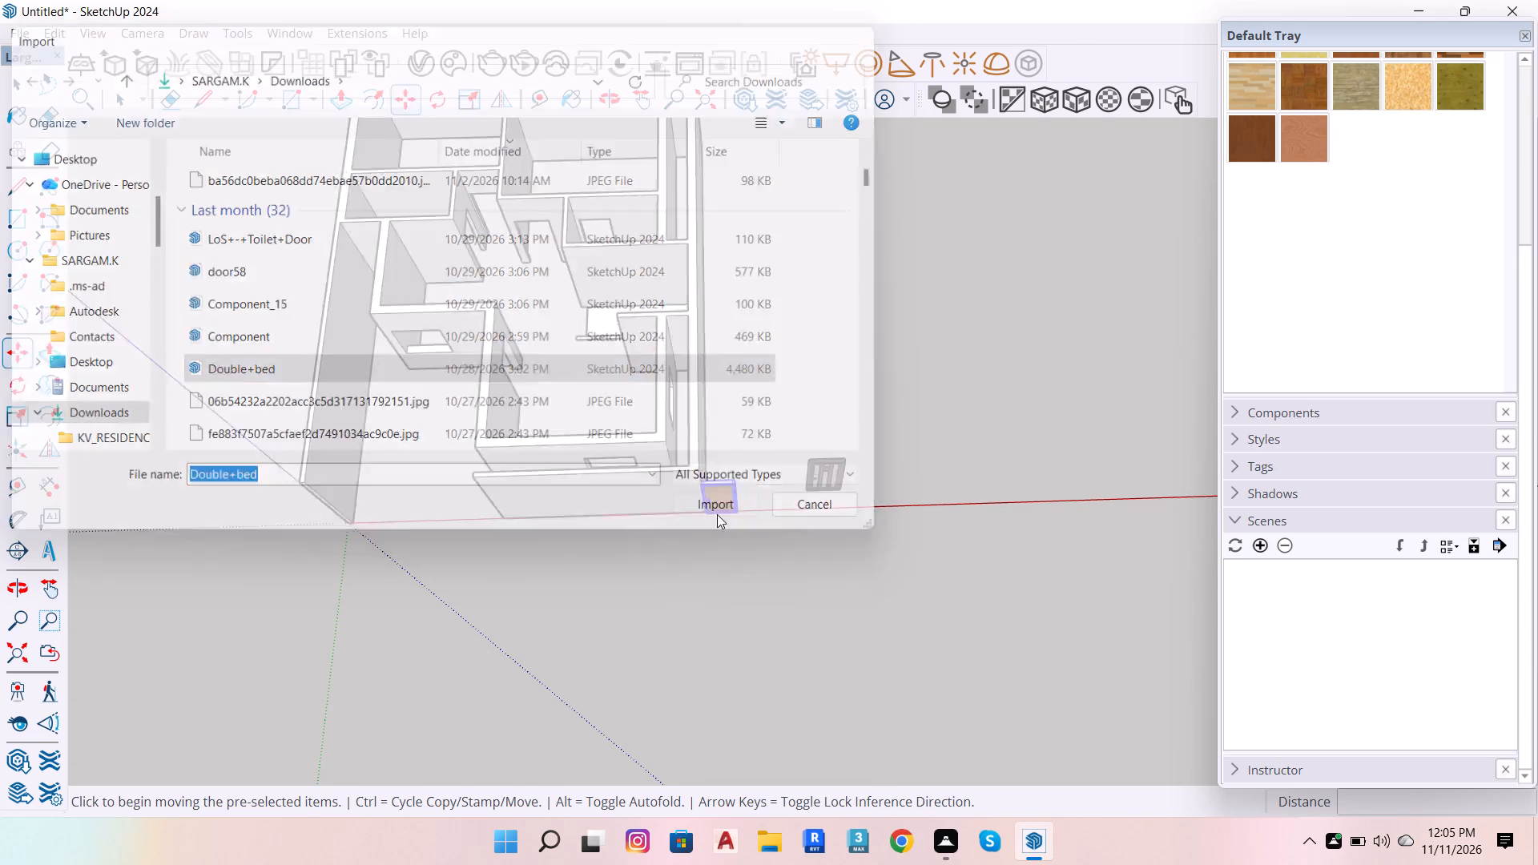
{"action": "scroll", "coordinate": [642, 547], "scroll_direction": "down", "scroll_amount": 2}
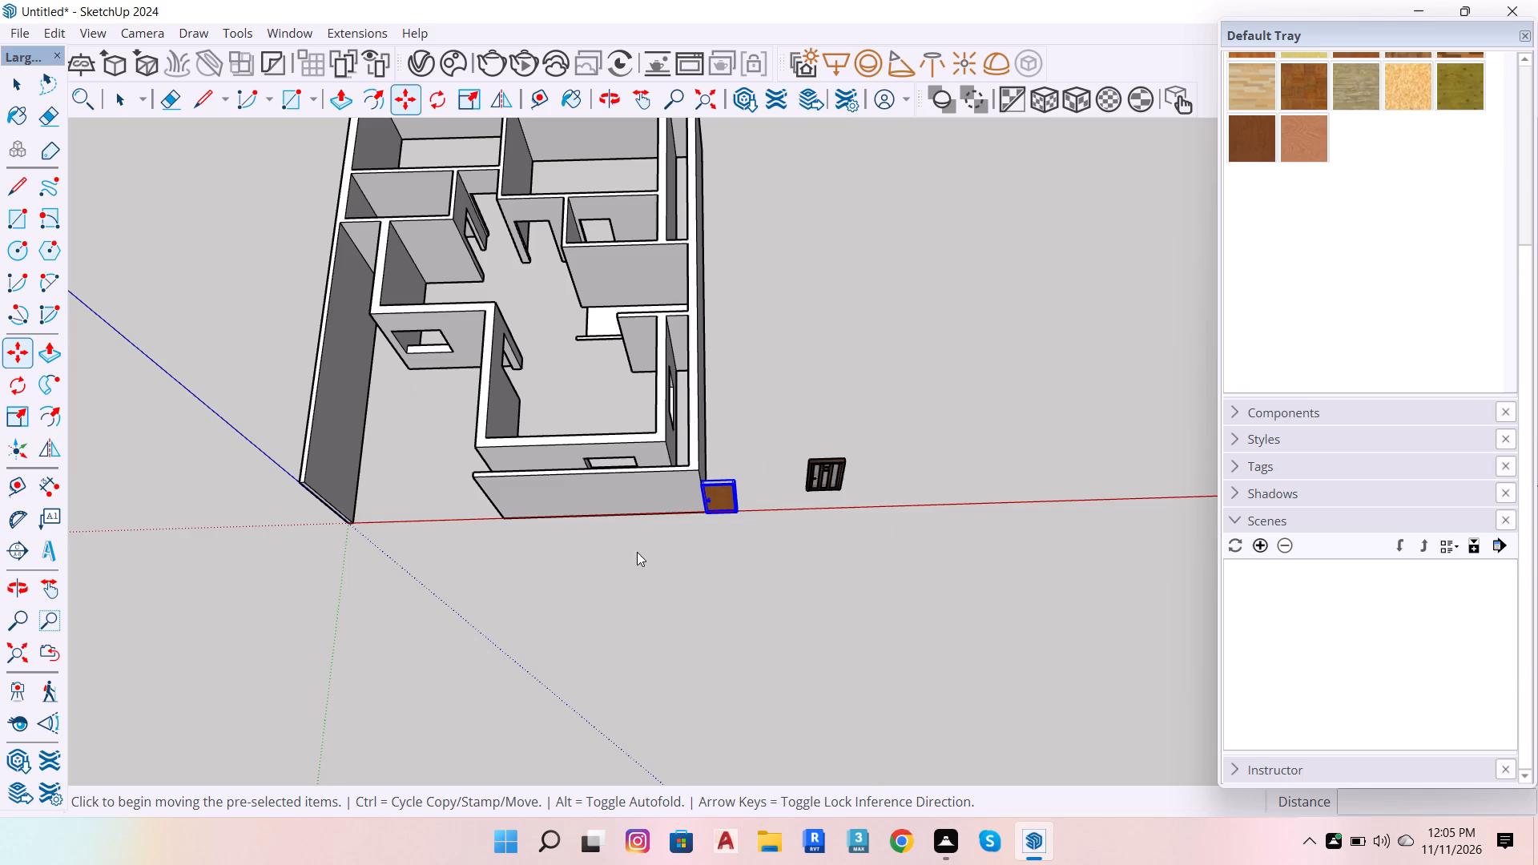
{"action": "scroll", "coordinate": [637, 552], "scroll_direction": "down", "scroll_amount": 3}
{"action": "scroll", "coordinate": [570, 494], "scroll_direction": "down", "scroll_amount": 7}
{"action": "left_click", "coordinate": [915, 491]}
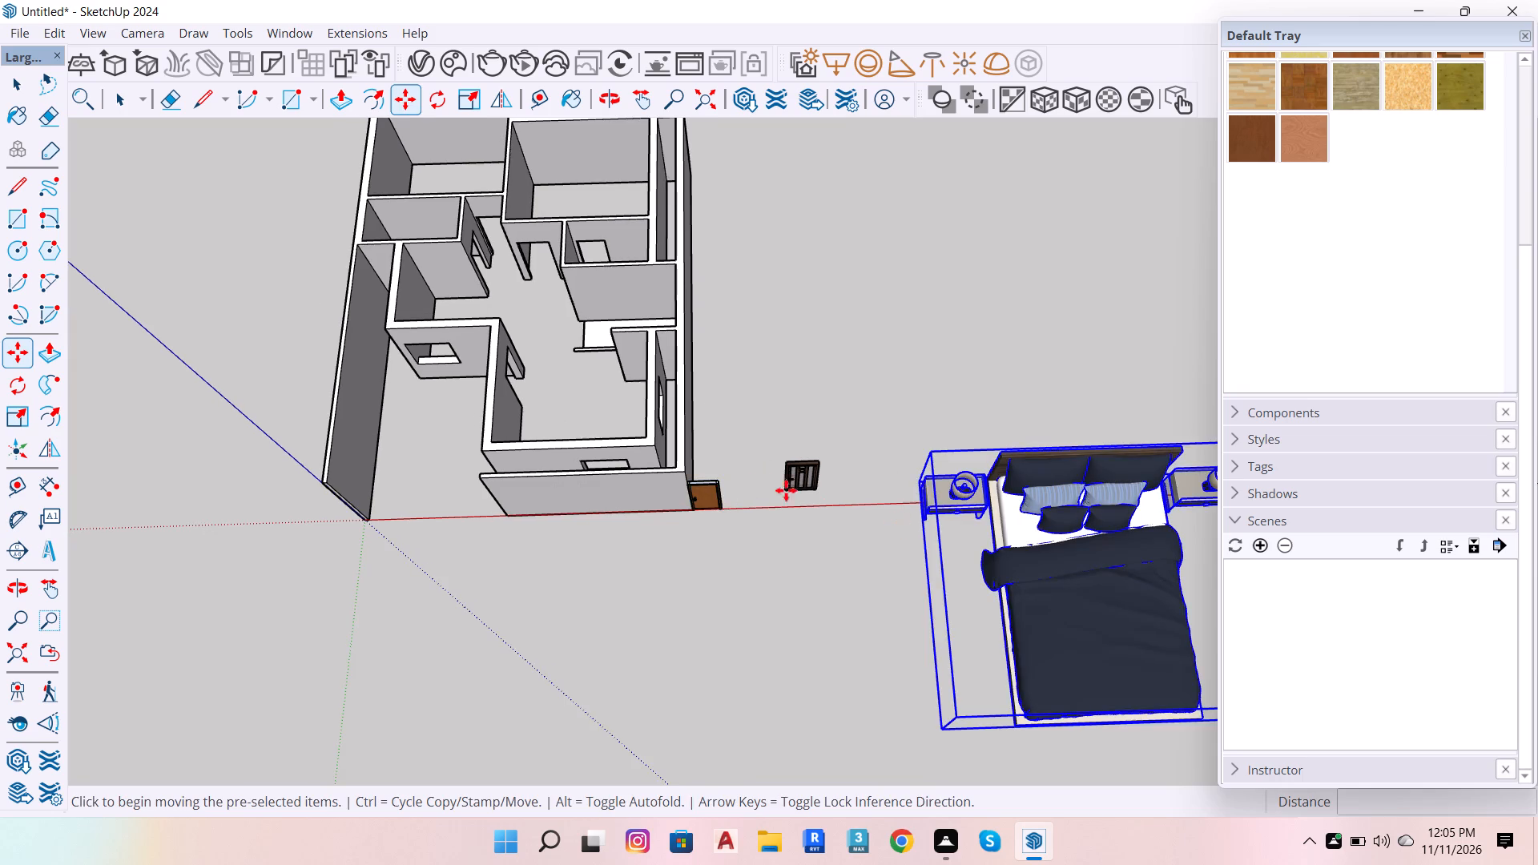
Examine the imported doors and bed beside the house from a lower angle, with the bed deselected.
{"action": "scroll", "coordinate": [747, 473], "scroll_direction": "down", "scroll_amount": 7}
{"action": "scroll", "coordinate": [1013, 627], "scroll_direction": "up", "scroll_amount": 6}
{"action": "scroll", "coordinate": [601, 103], "scroll_direction": "down", "scroll_amount": 7}
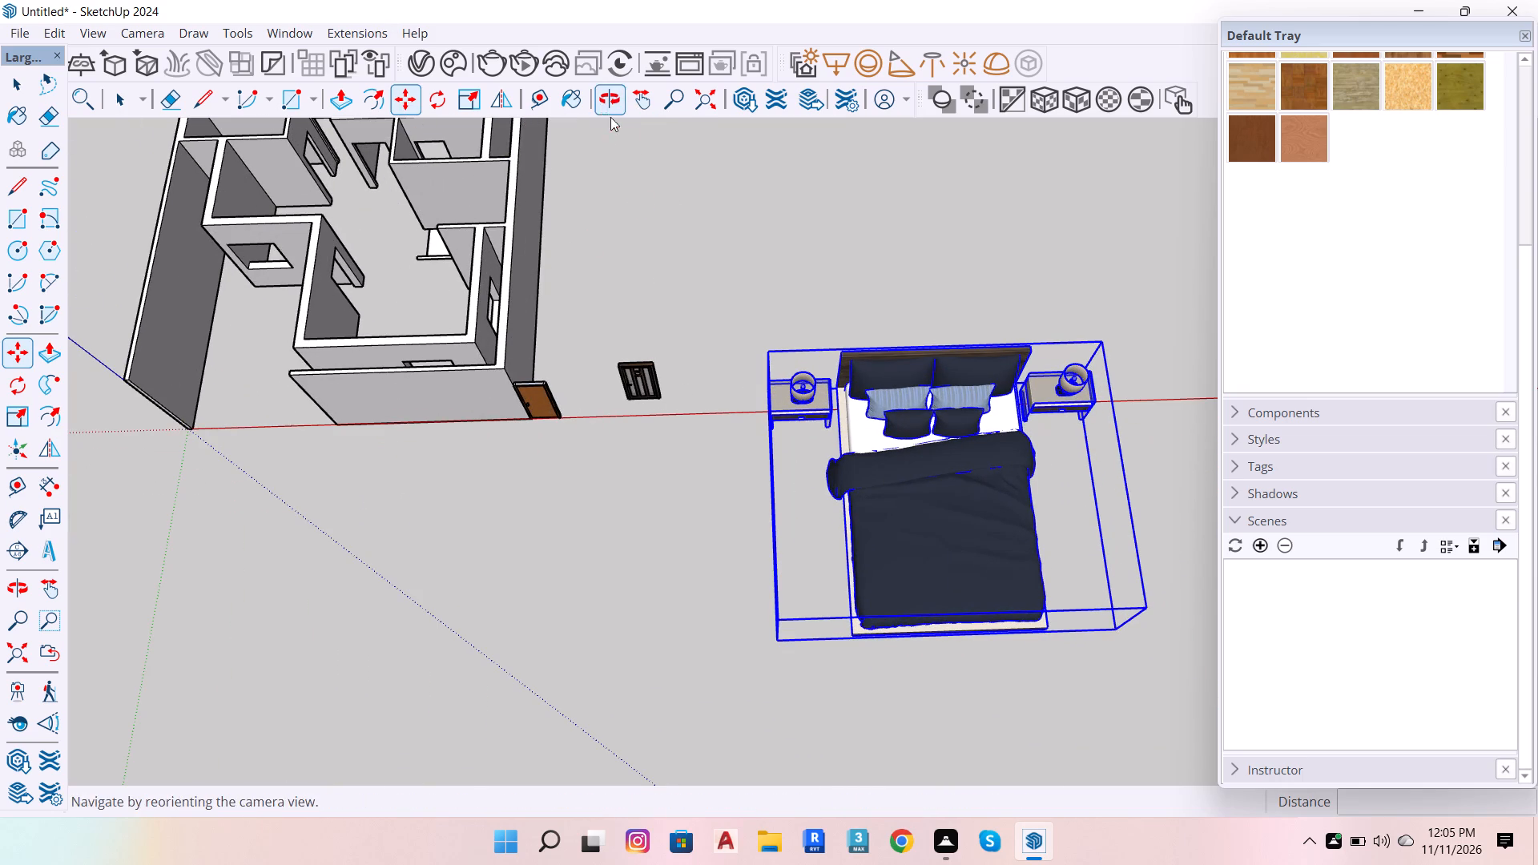
{"action": "scroll", "coordinate": [682, 296], "scroll_direction": "down", "scroll_amount": 7}
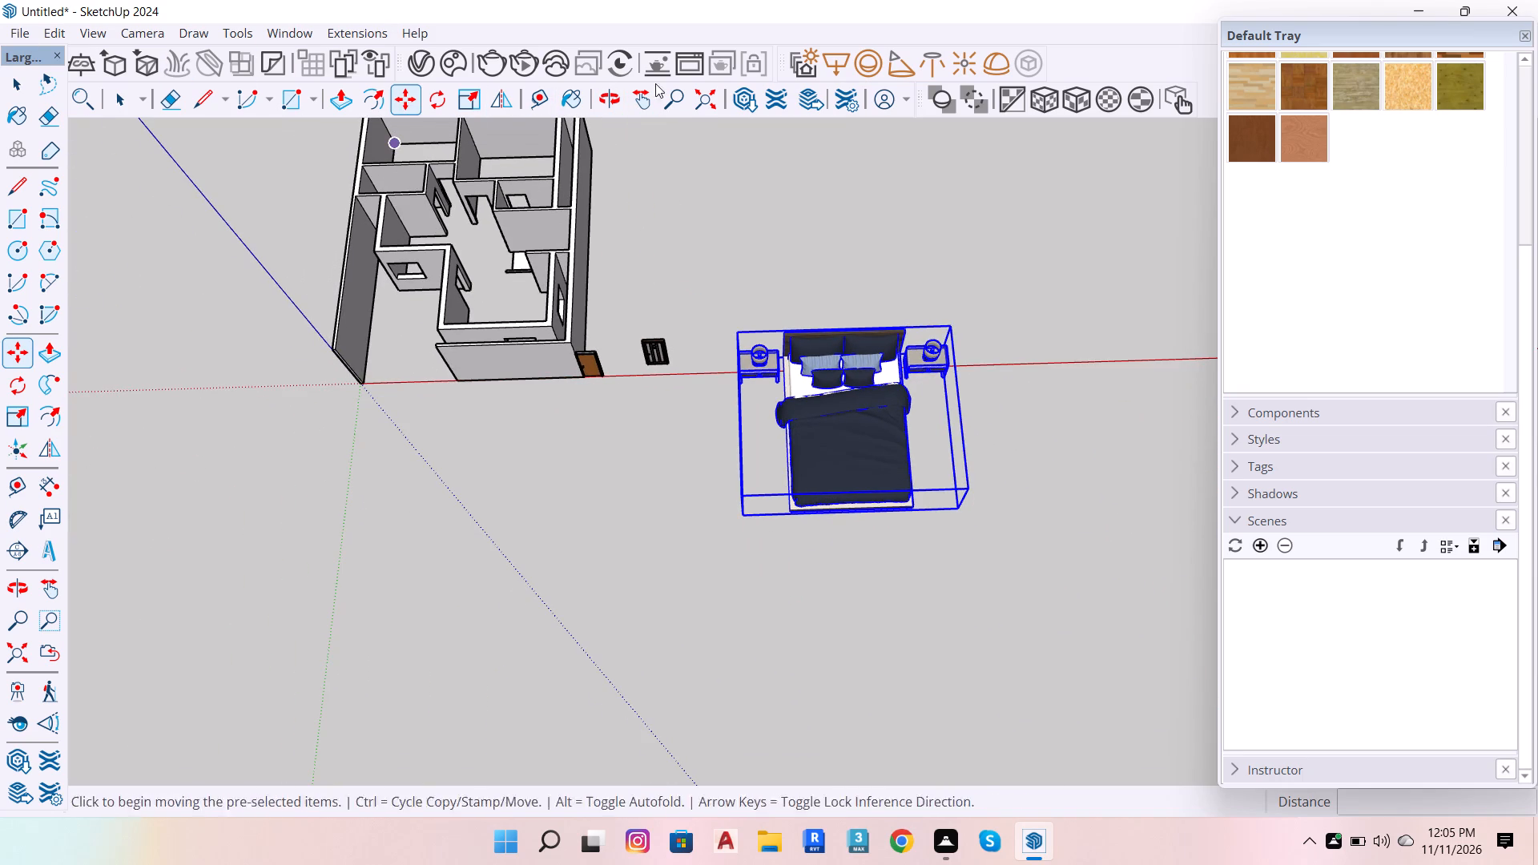
{"action": "left_click", "coordinate": [616, 95]}
{"action": "left_click_drag", "start_coordinate": [845, 432], "coordinate": [848, 64]}
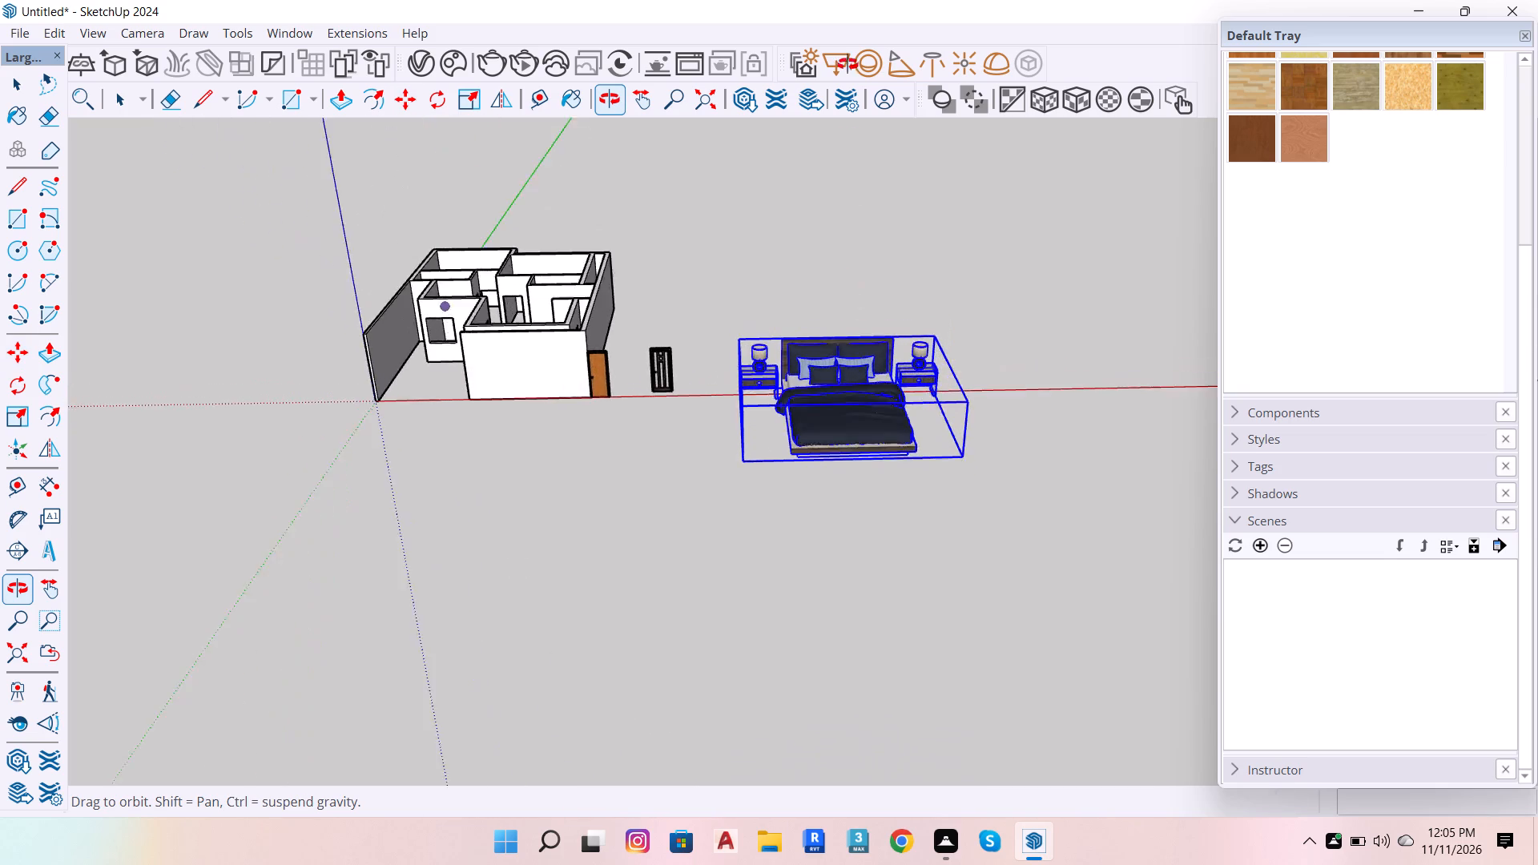
{"action": "left_click_drag", "start_coordinate": [848, 64], "coordinate": [847, 41]}
{"action": "scroll", "coordinate": [860, 481], "scroll_direction": "up", "scroll_amount": 6}
{"action": "scroll", "coordinate": [745, 428], "scroll_direction": "down", "scroll_amount": 7}
{"action": "left_click_drag", "start_coordinate": [747, 363], "coordinate": [750, 442]}
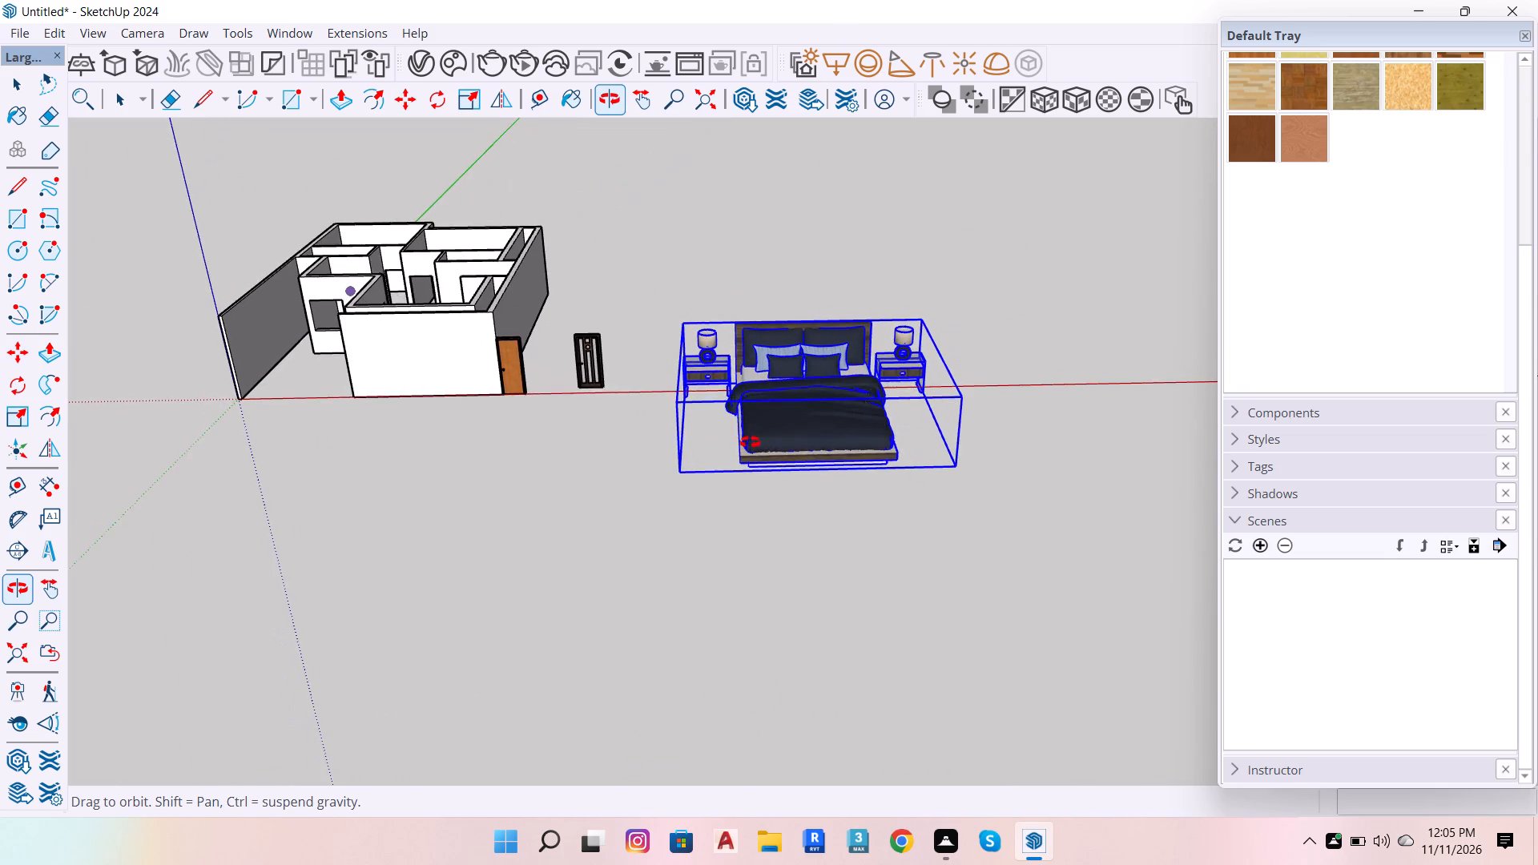
{"action": "left_click_drag", "start_coordinate": [750, 442], "coordinate": [749, 441]}
{"action": "scroll", "coordinate": [682, 376], "scroll_direction": "up", "scroll_amount": 7}
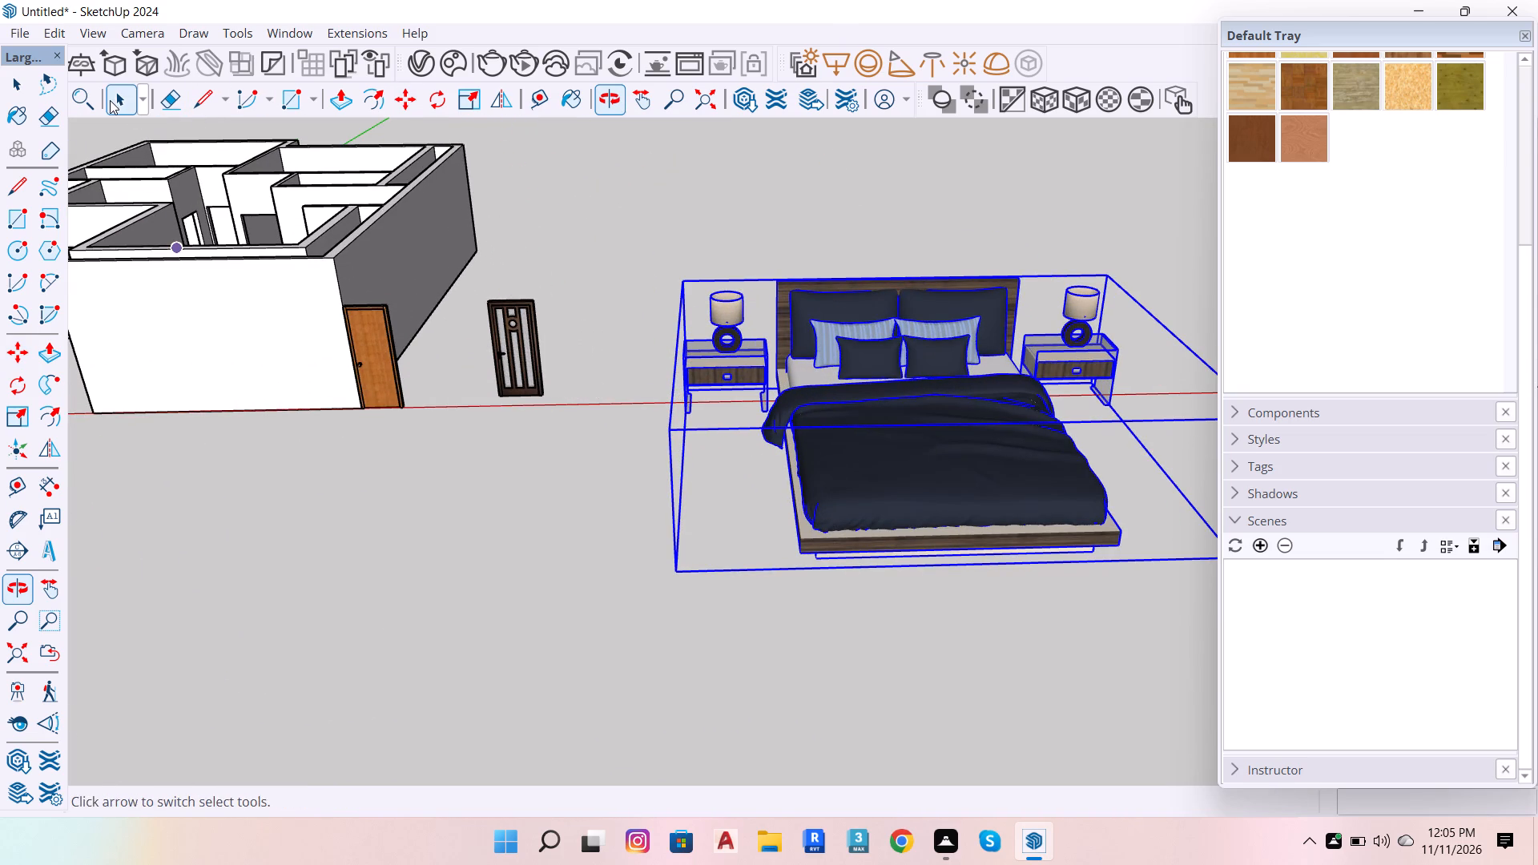
{"action": "left_click", "coordinate": [110, 100]}
{"action": "double_click", "coordinate": [606, 547]}
{"action": "scroll", "coordinate": [454, 432], "scroll_direction": "down", "scroll_amount": 7}
{"action": "scroll", "coordinate": [539, 448], "scroll_direction": "down", "scroll_amount": 3}
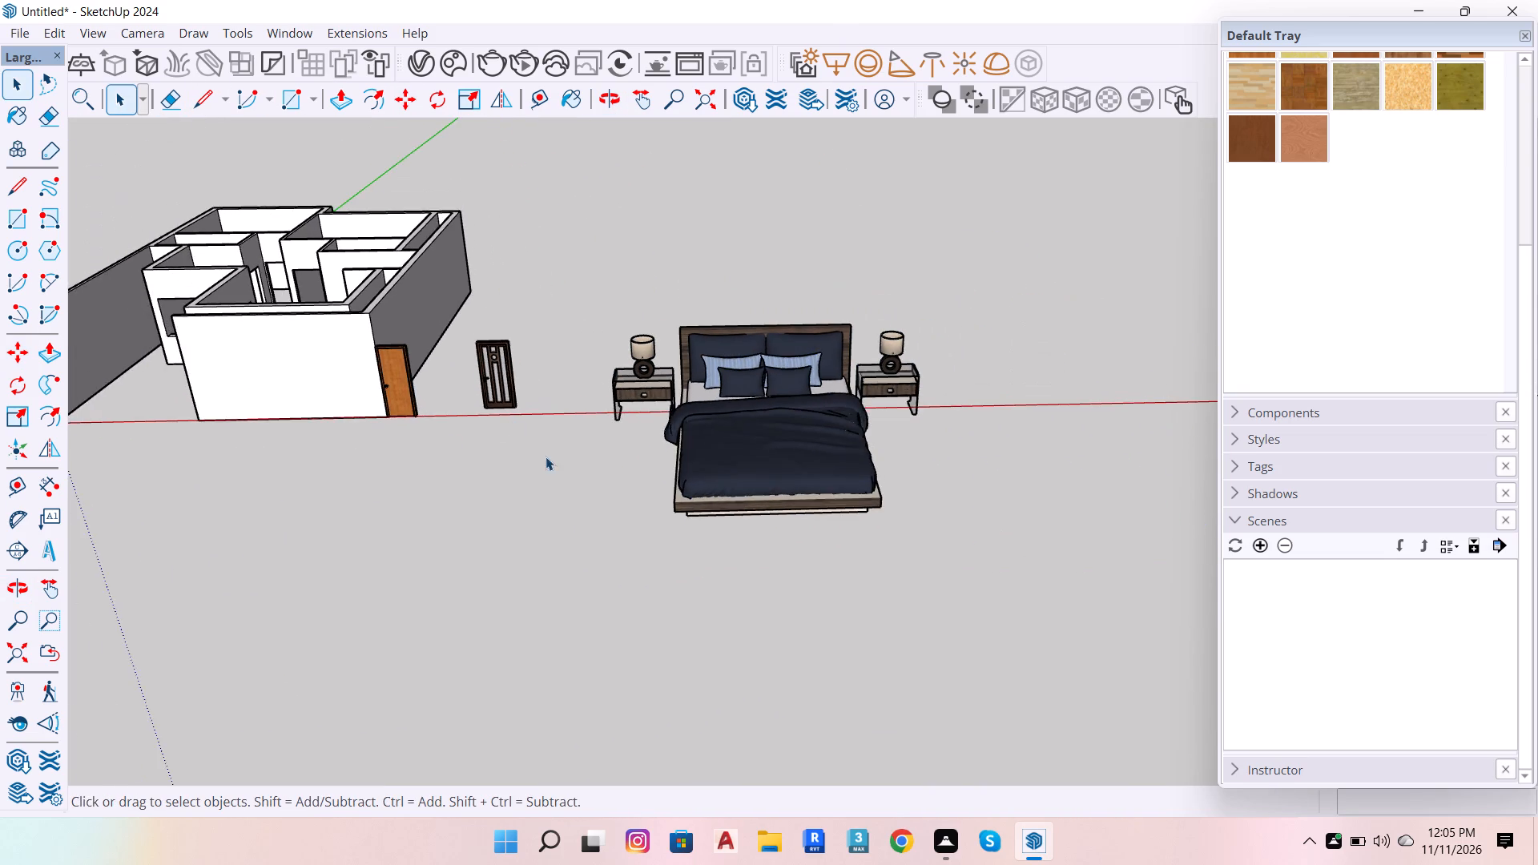
{"action": "scroll", "coordinate": [546, 457], "scroll_direction": "down", "scroll_amount": 3}
Import the Component_15 door model from Downloads and place it at the far outer corner of the house's side wall.
{"action": "left_click", "coordinate": [25, 27]}
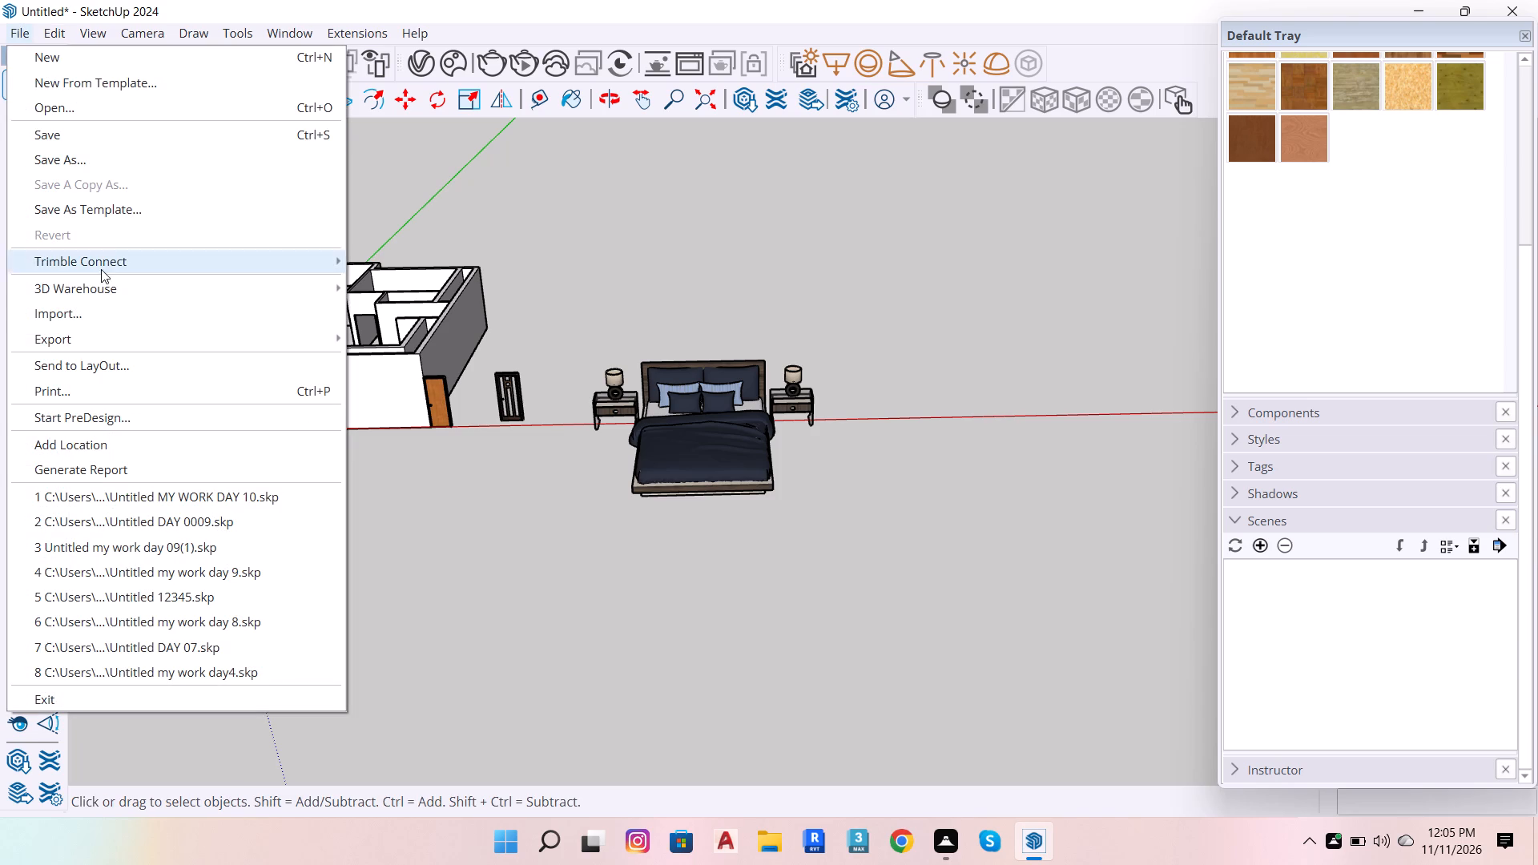
{"action": "left_click", "coordinate": [100, 307]}
{"action": "scroll", "coordinate": [364, 312], "scroll_direction": "down", "scroll_amount": 5}
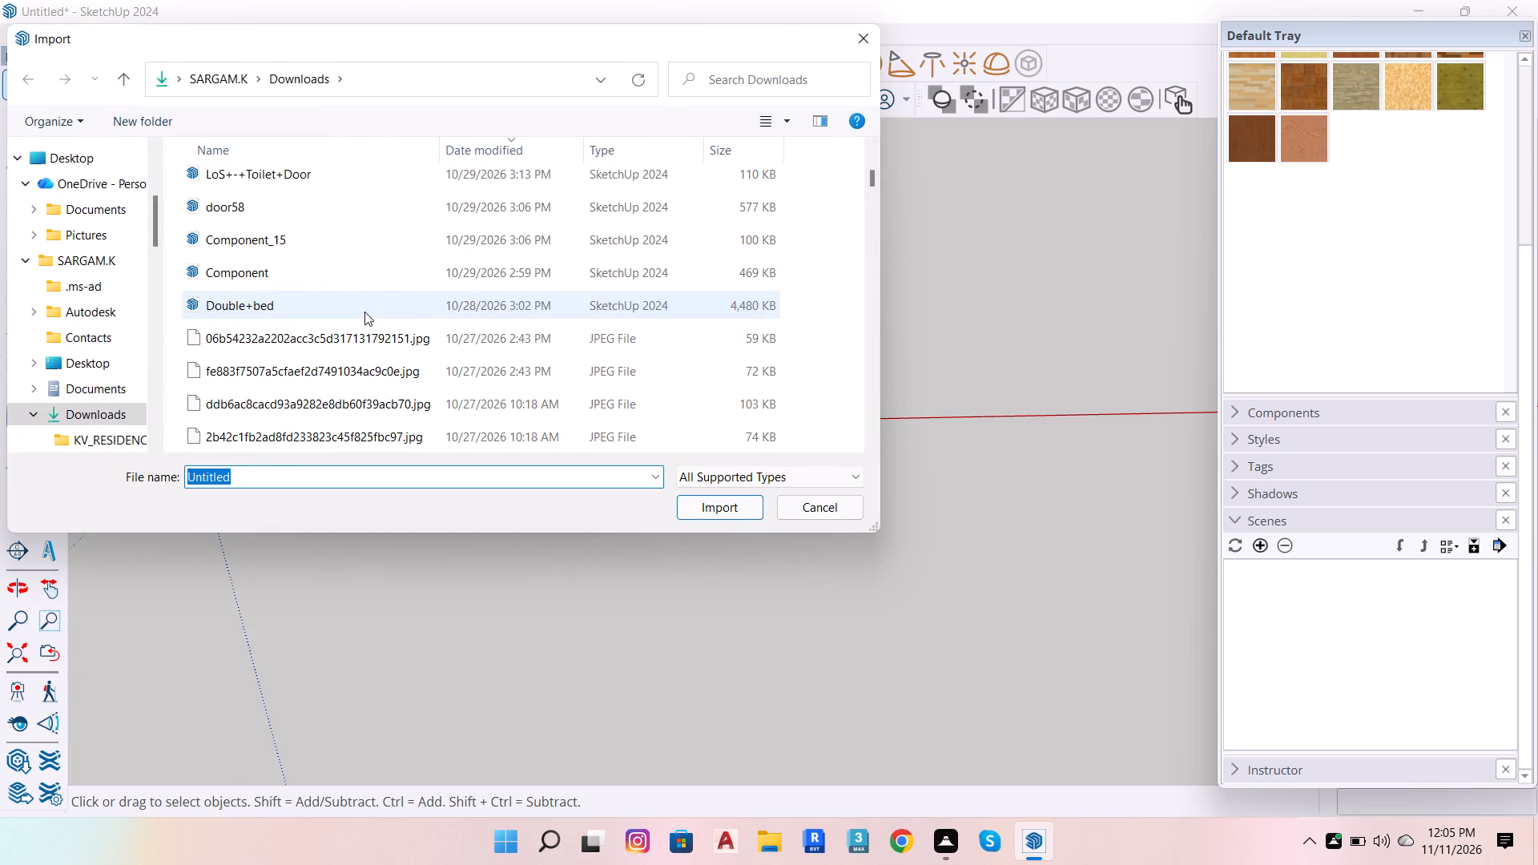
{"action": "left_click", "coordinate": [298, 239]}
{"action": "left_click", "coordinate": [743, 499]}
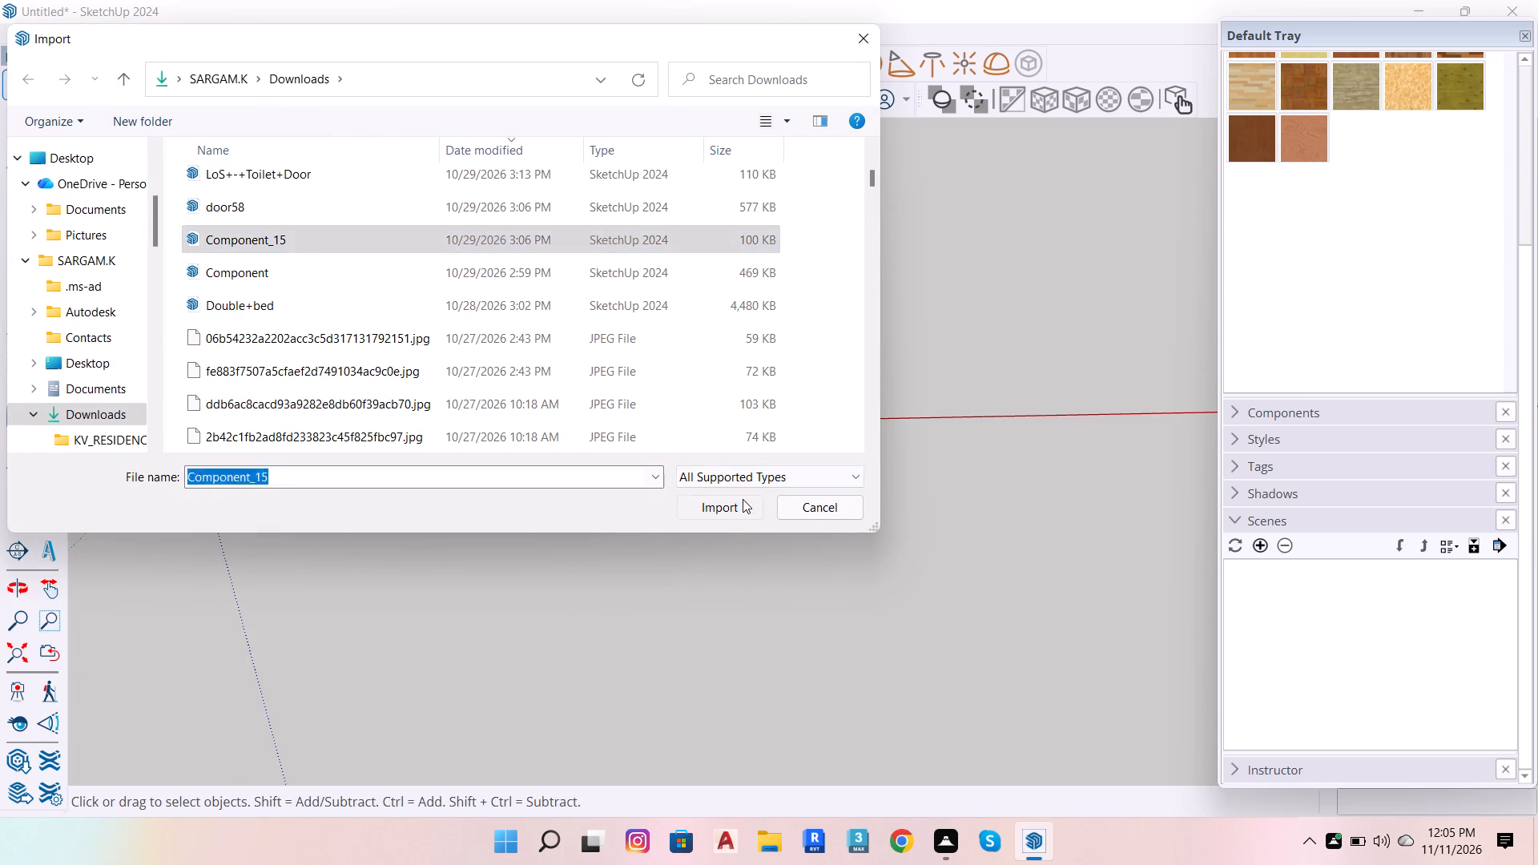
{"action": "scroll", "coordinate": [902, 396], "scroll_direction": "up", "scroll_amount": 7}
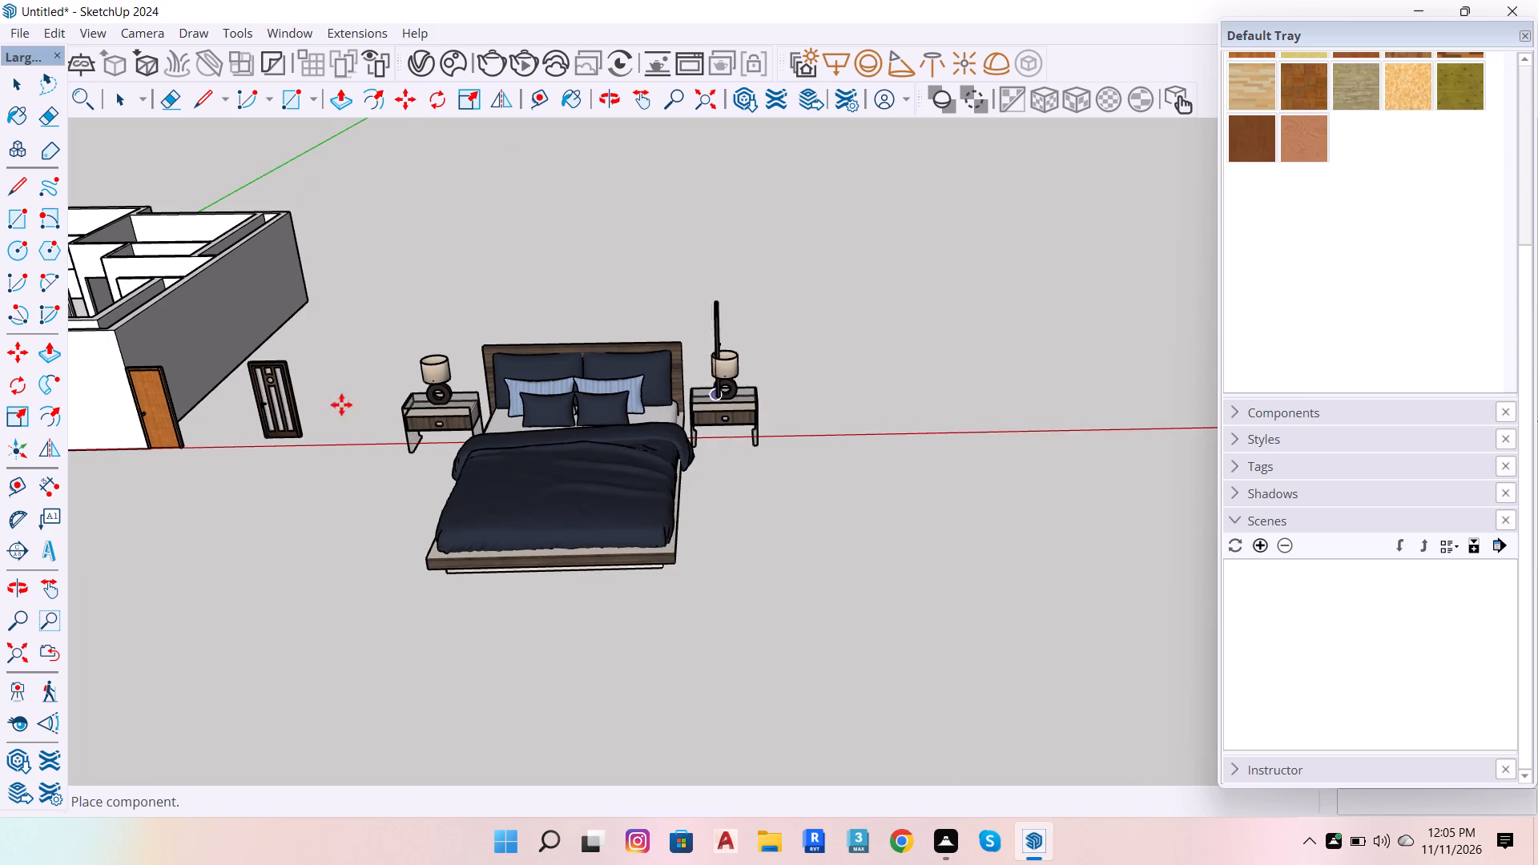
{"action": "scroll", "coordinate": [195, 433], "scroll_direction": "up", "scroll_amount": 6}
{"action": "scroll", "coordinate": [241, 393], "scroll_direction": "down", "scroll_amount": 7}
{"action": "scroll", "coordinate": [360, 256], "scroll_direction": "up", "scroll_amount": 2}
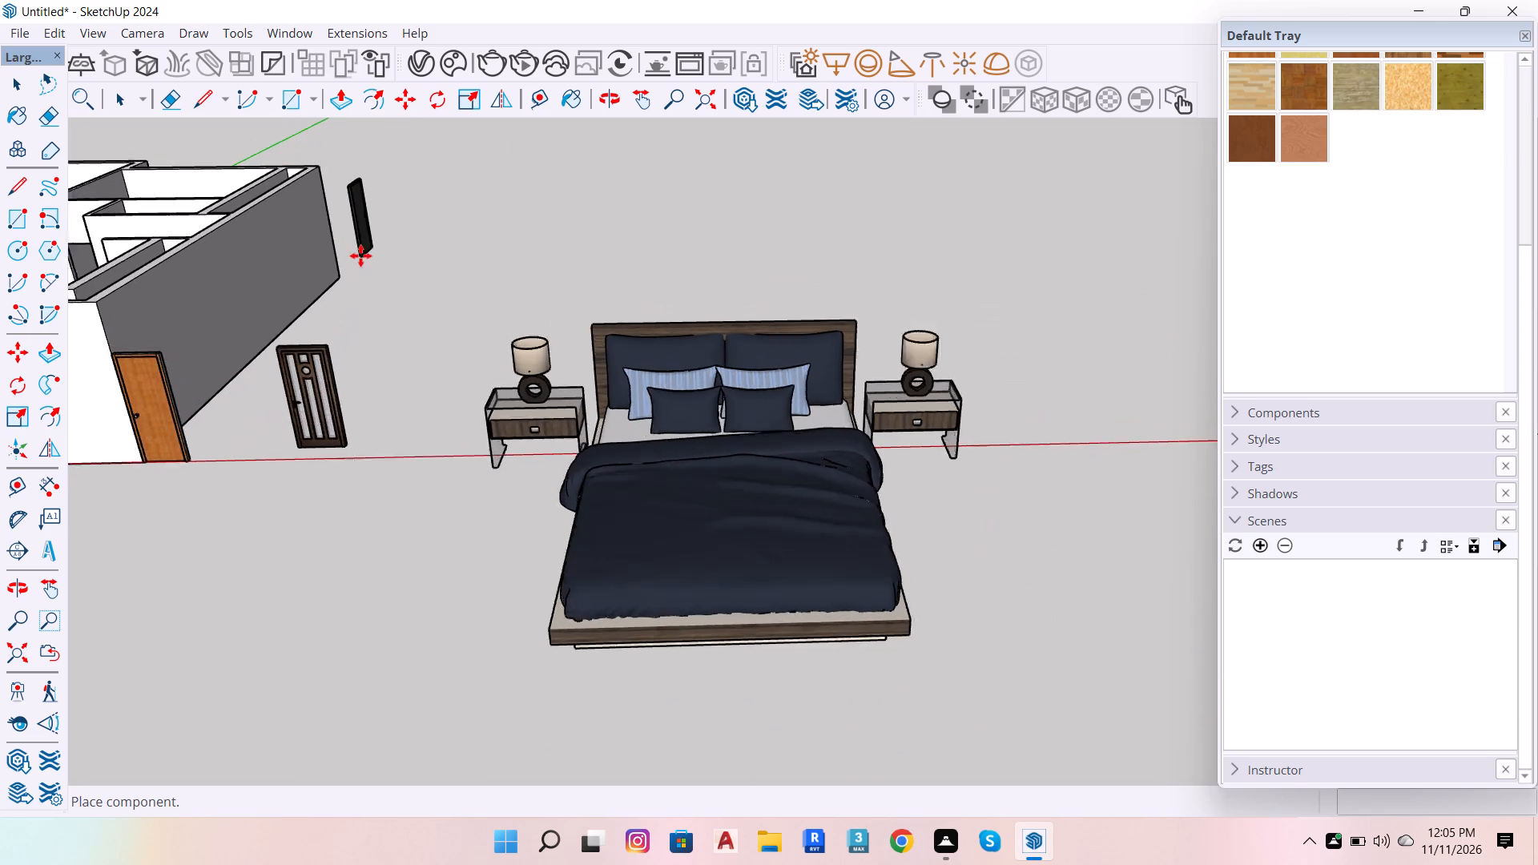
{"action": "scroll", "coordinate": [360, 255], "scroll_direction": "up", "scroll_amount": 5}
{"action": "left_click", "coordinate": [332, 279]}
Examine the newly placed dark door at the house corner from the other side, with the door deselected.
{"action": "scroll", "coordinate": [407, 418], "scroll_direction": "down", "scroll_amount": 6}
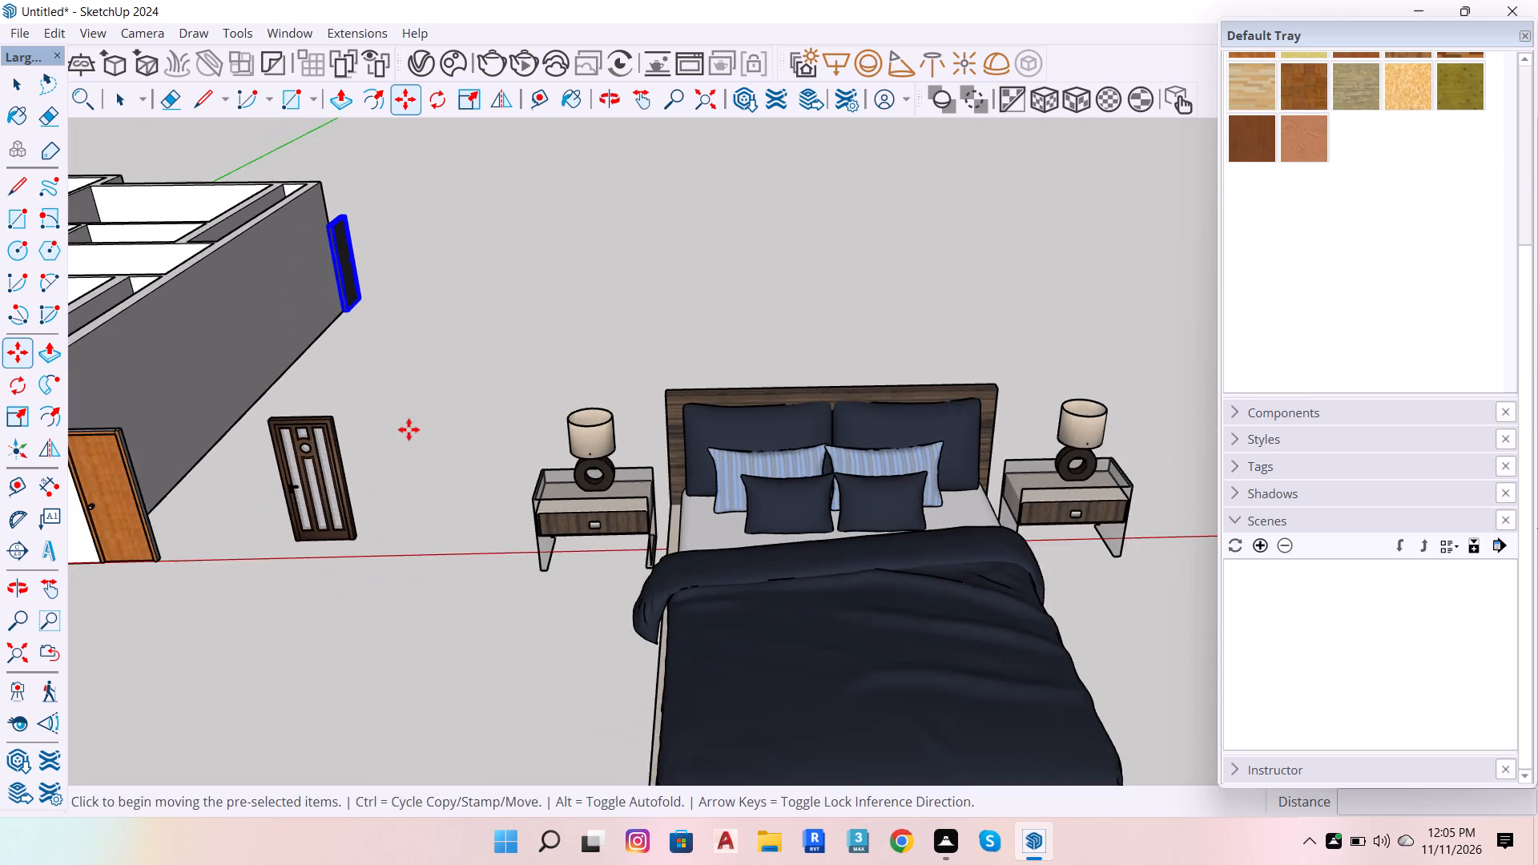
{"action": "scroll", "coordinate": [412, 300], "scroll_direction": "up", "scroll_amount": 6}
{"action": "key", "text": "space"}
{"action": "key", "text": "o"}
{"action": "left_click_drag", "start_coordinate": [395, 245], "coordinate": [0, 327]}
{"action": "scroll", "coordinate": [222, 545], "scroll_direction": "down", "scroll_amount": 7}
{"action": "scroll", "coordinate": [328, 534], "scroll_direction": "up", "scroll_amount": 1}
{"action": "scroll", "coordinate": [326, 578], "scroll_direction": "down", "scroll_amount": 7}
{"action": "scroll", "coordinate": [621, 300], "scroll_direction": "up", "scroll_amount": 10}
{"action": "key", "text": "space"}
{"action": "left_click", "coordinate": [762, 233]}
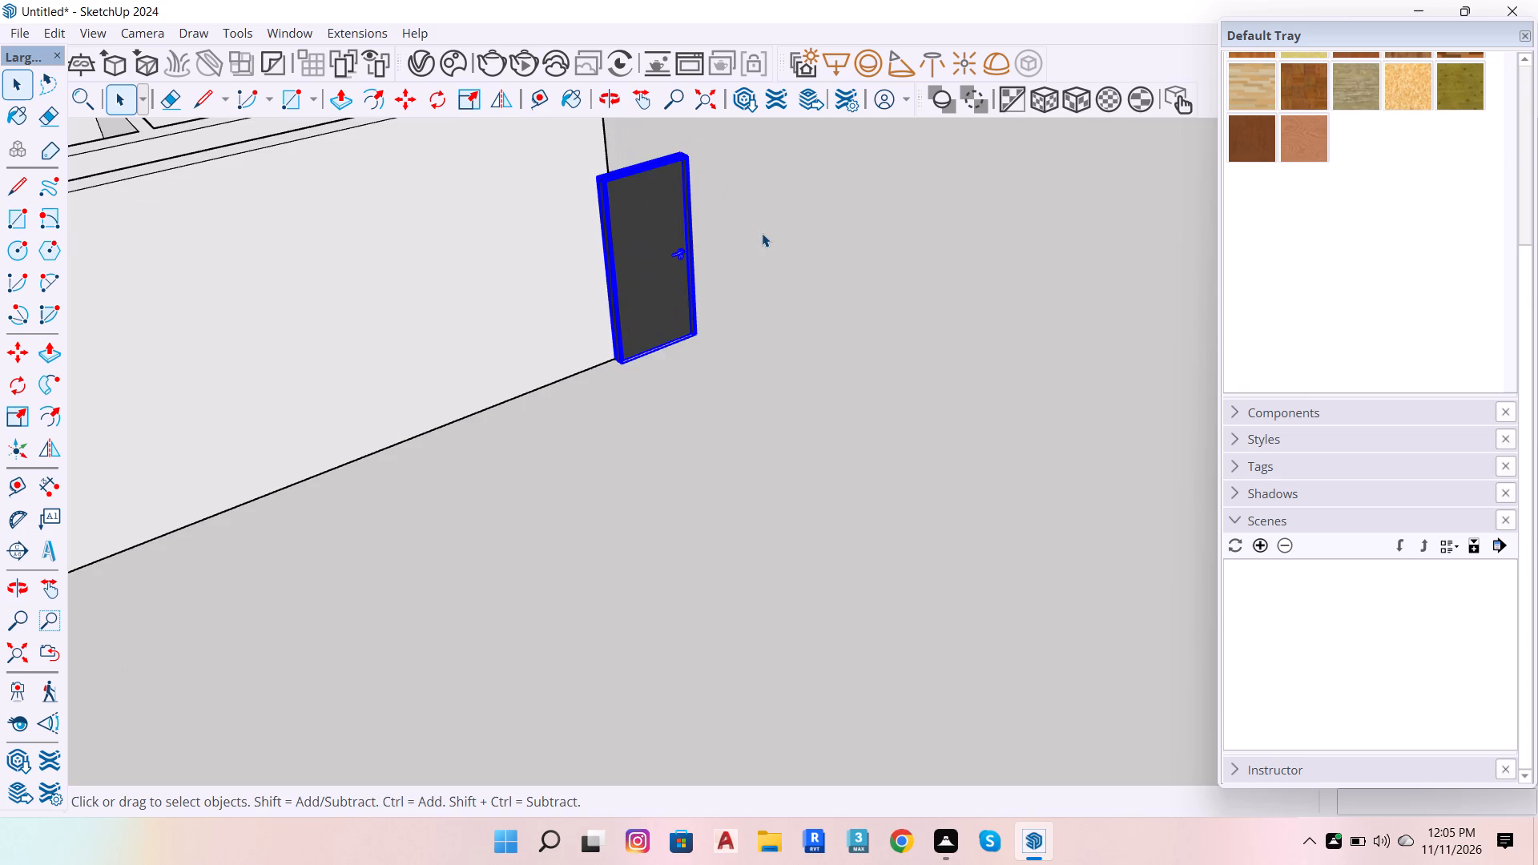
{"action": "scroll", "coordinate": [637, 144], "scroll_direction": "up", "scroll_amount": 6}
{"action": "scroll", "coordinate": [715, 251], "scroll_direction": "down", "scroll_amount": 7}
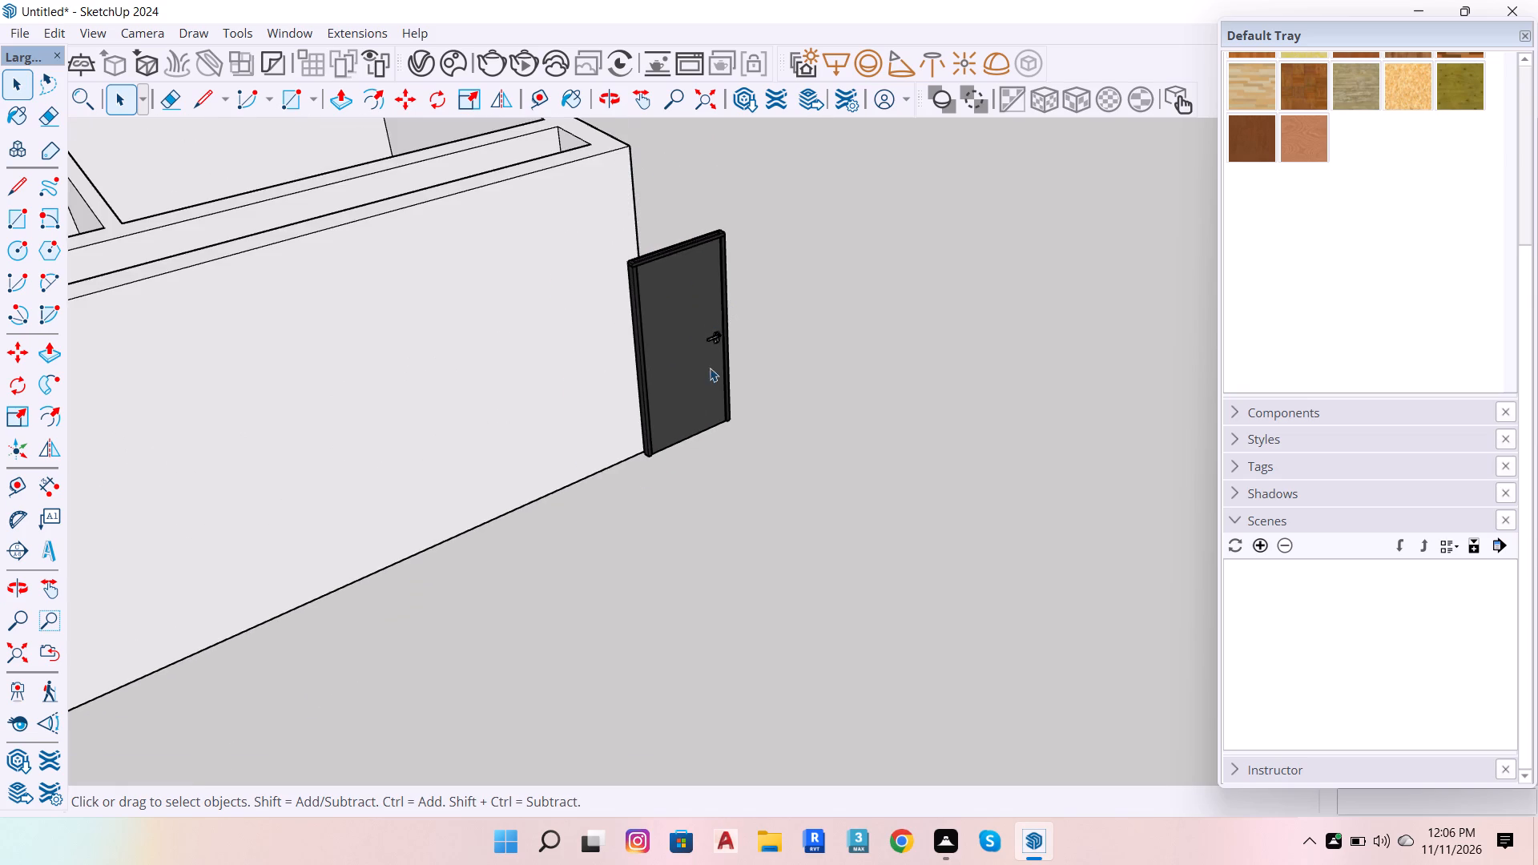
{"action": "scroll", "coordinate": [643, 467], "scroll_direction": "down", "scroll_amount": 5}
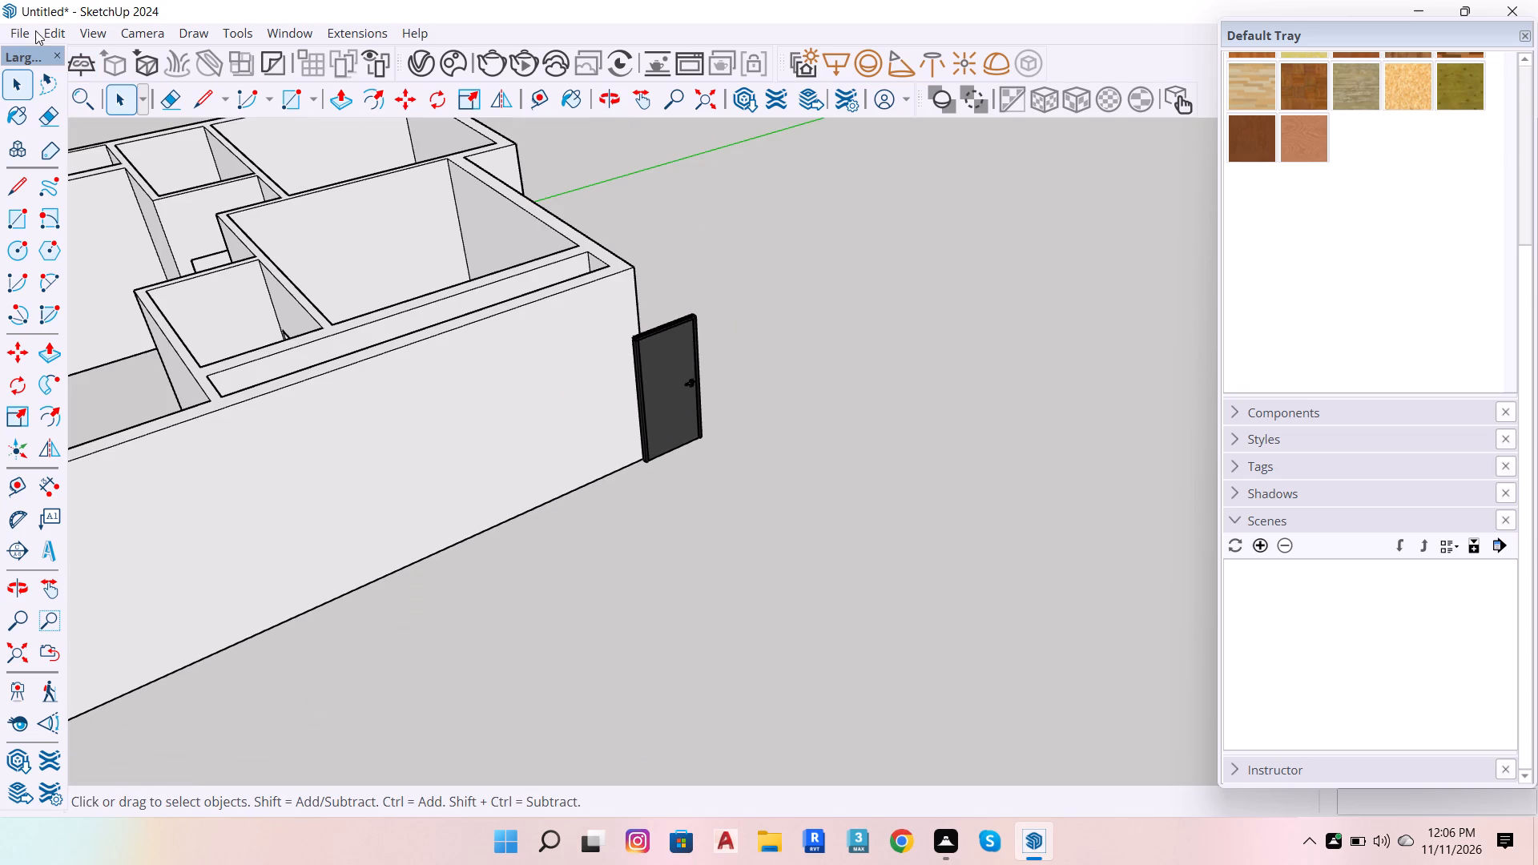
Import the Sink model from Downloads and place it on open ground beside the dark door at the house corner.
{"action": "left_click", "coordinate": [63, 33]}
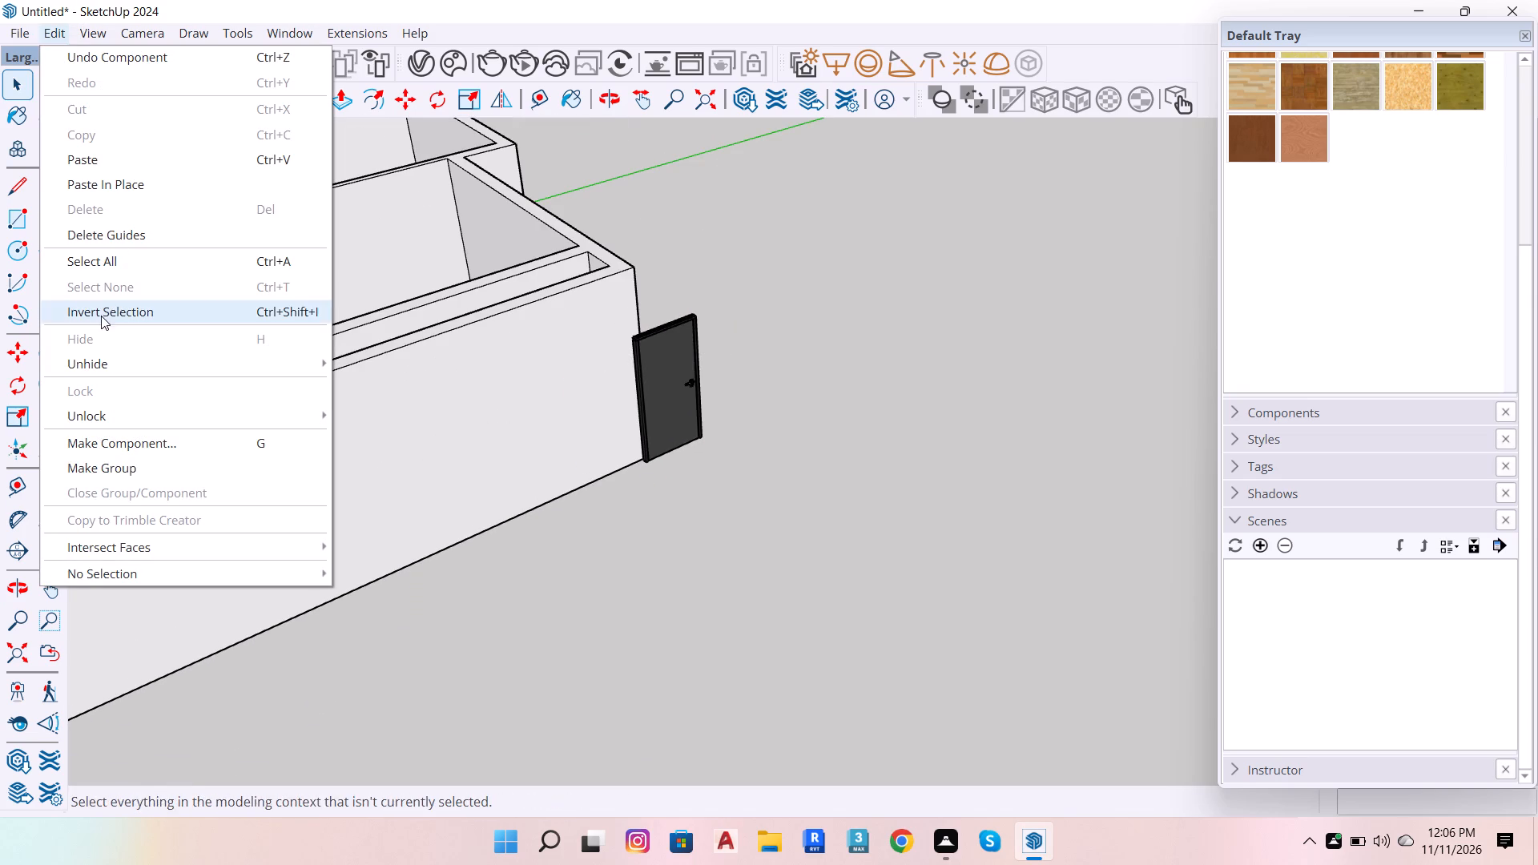
{"action": "left_click", "coordinate": [12, 27]}
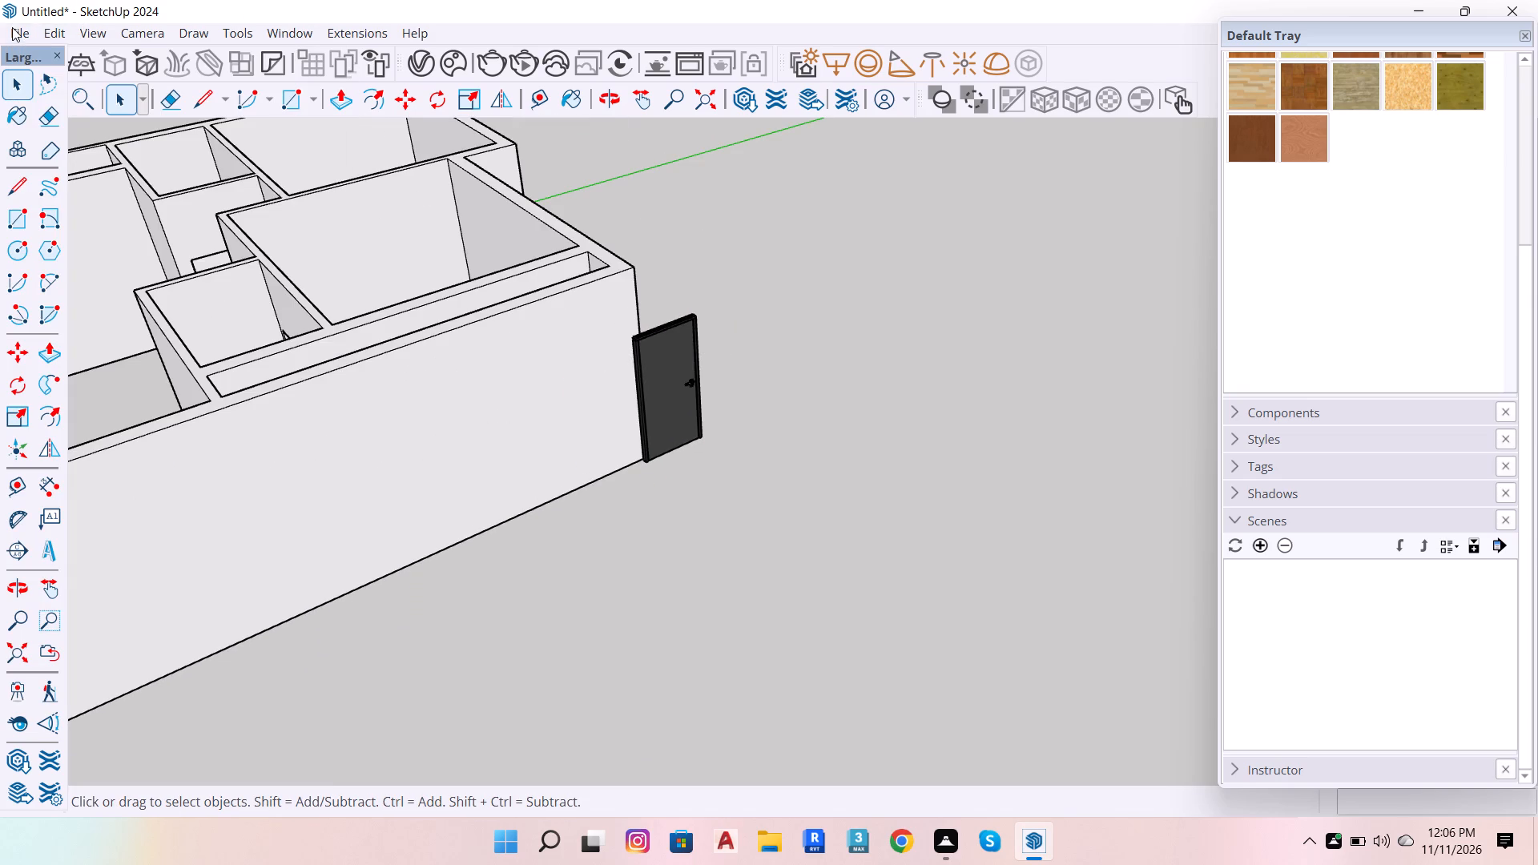
{"action": "left_click", "coordinate": [13, 33]}
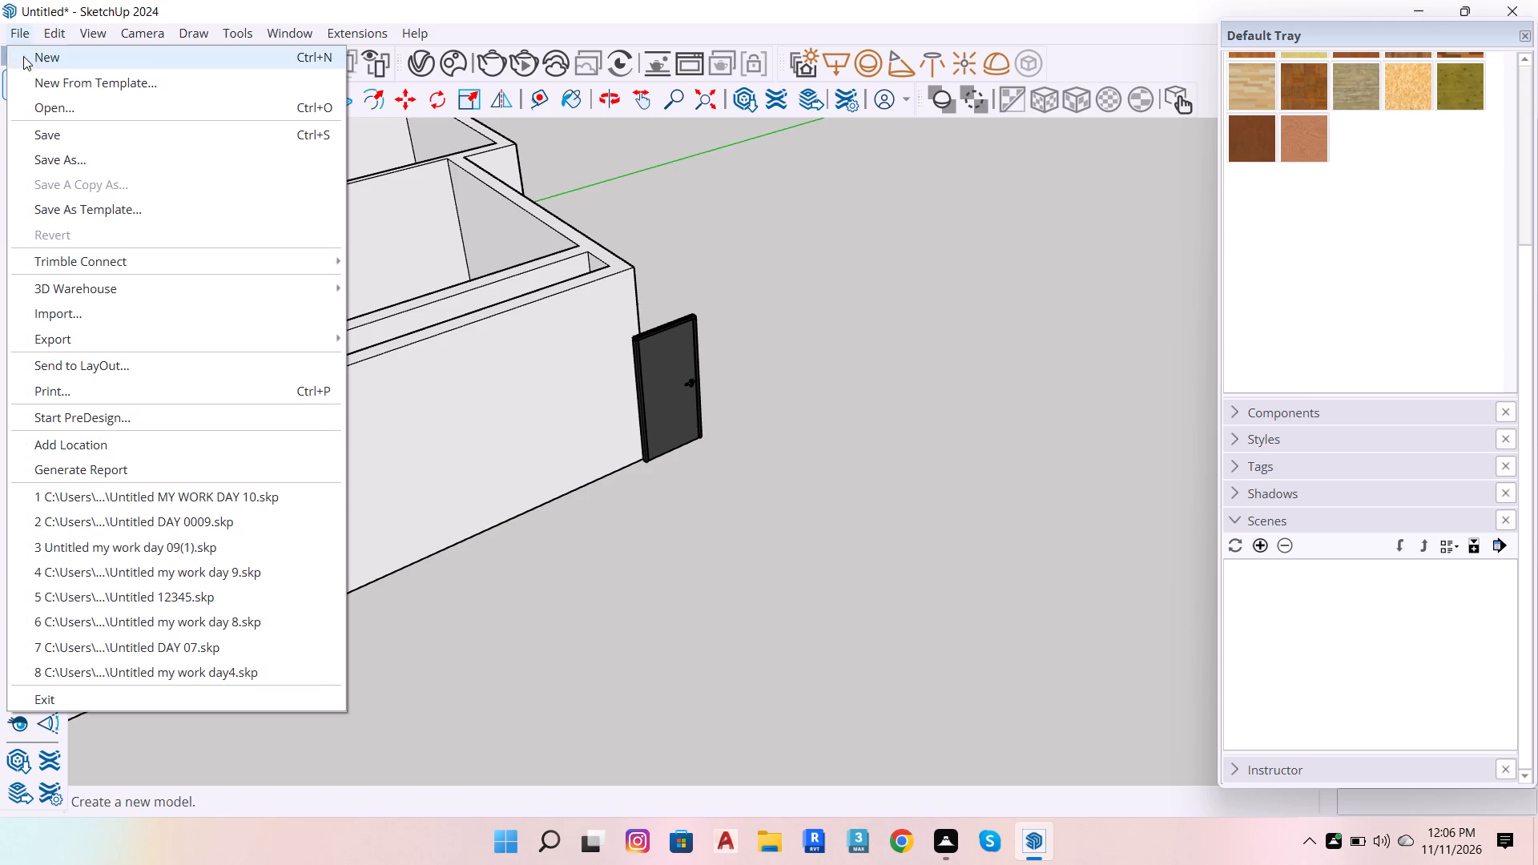
{"action": "left_click", "coordinate": [73, 324]}
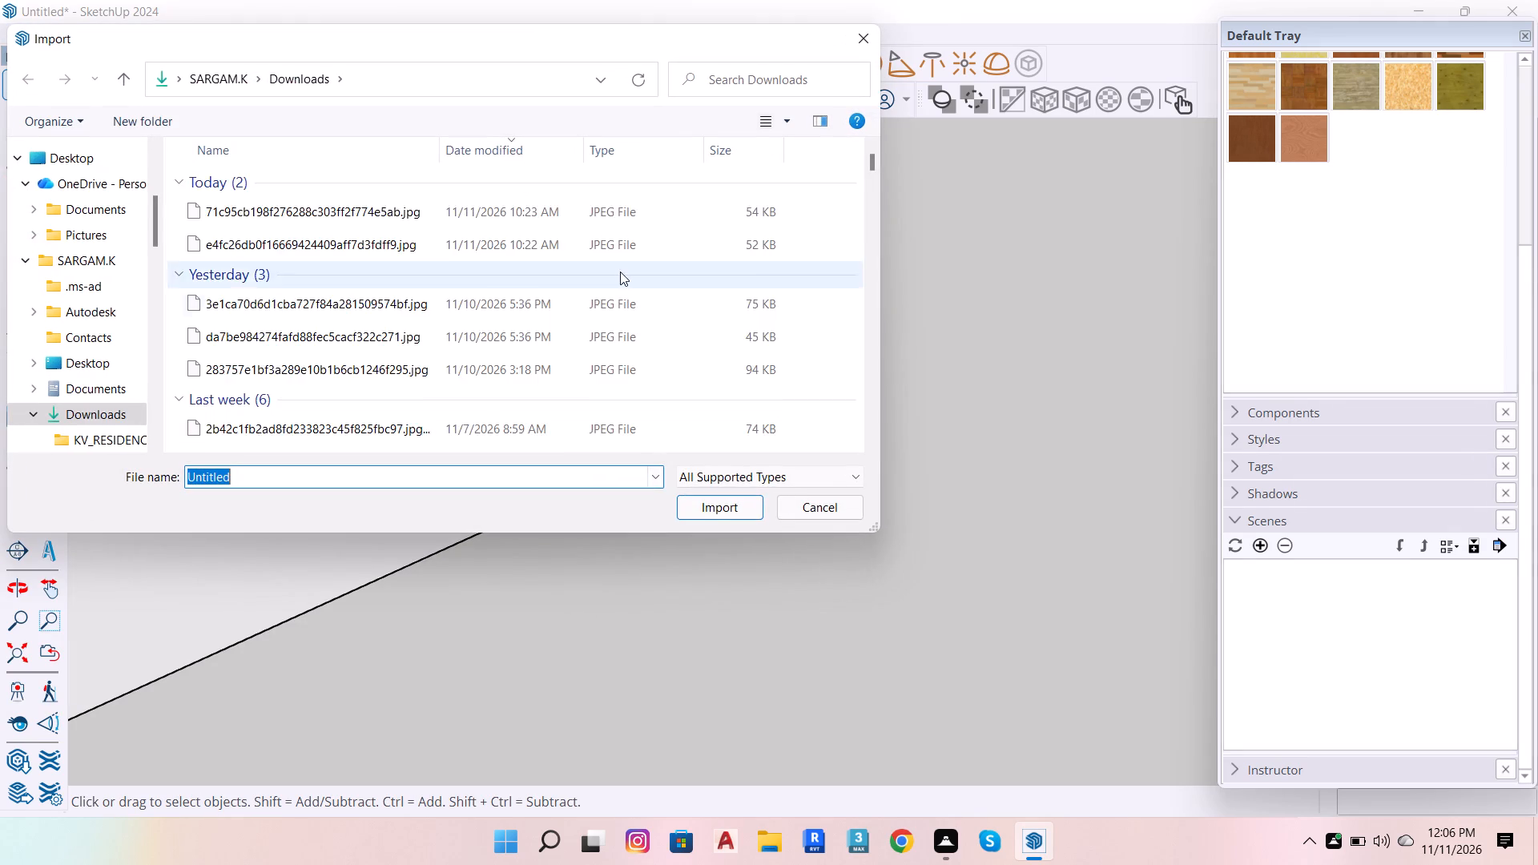
{"action": "scroll", "coordinate": [618, 272], "scroll_direction": "down", "scroll_amount": 13}
{"action": "scroll", "coordinate": [533, 356], "scroll_direction": "down", "scroll_amount": 4}
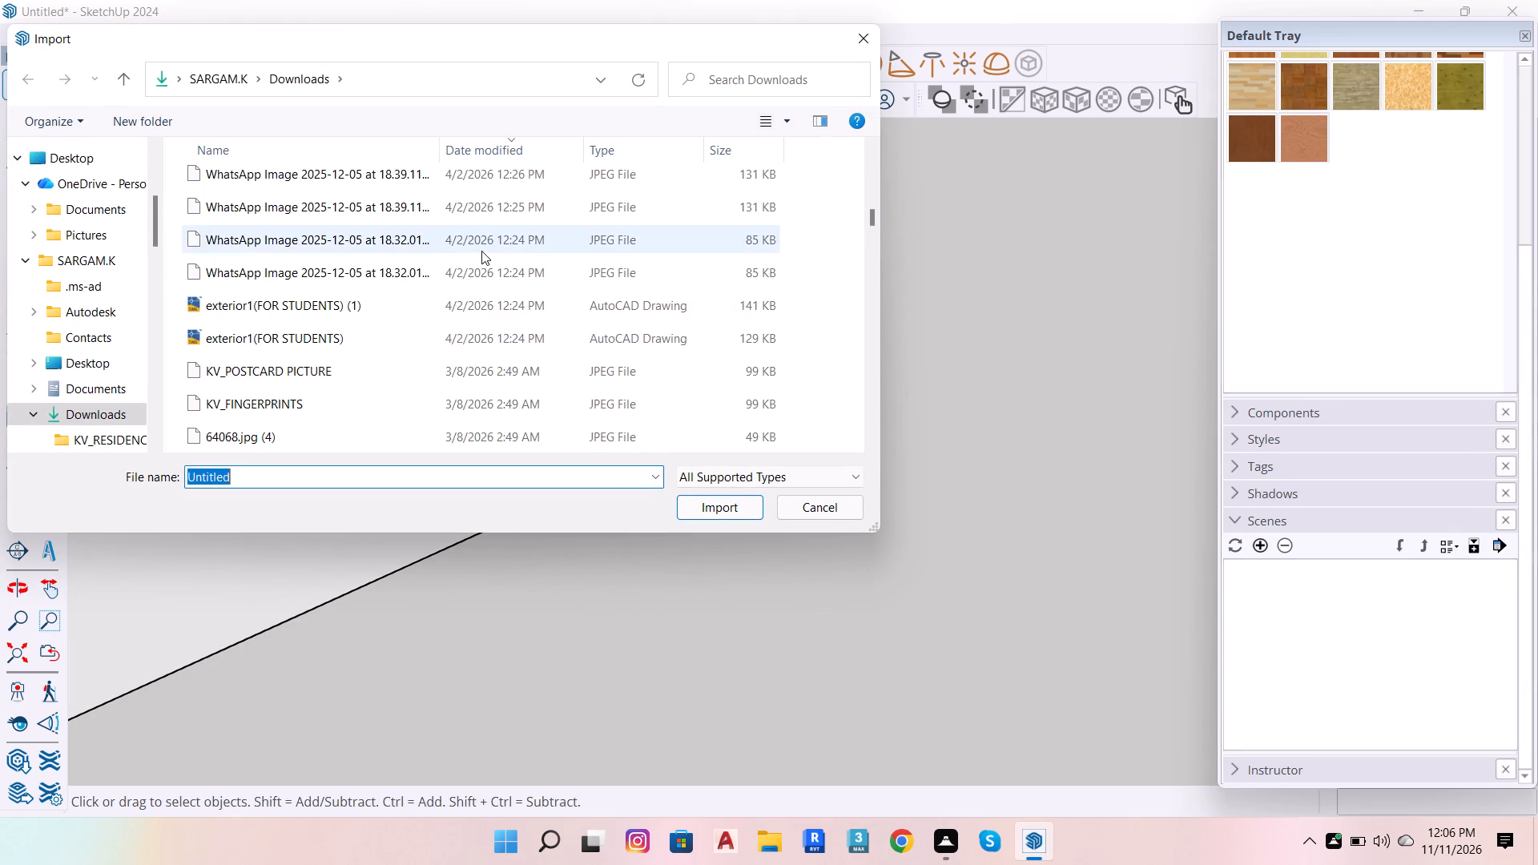
{"action": "scroll", "coordinate": [480, 251], "scroll_direction": "down", "scroll_amount": 10}
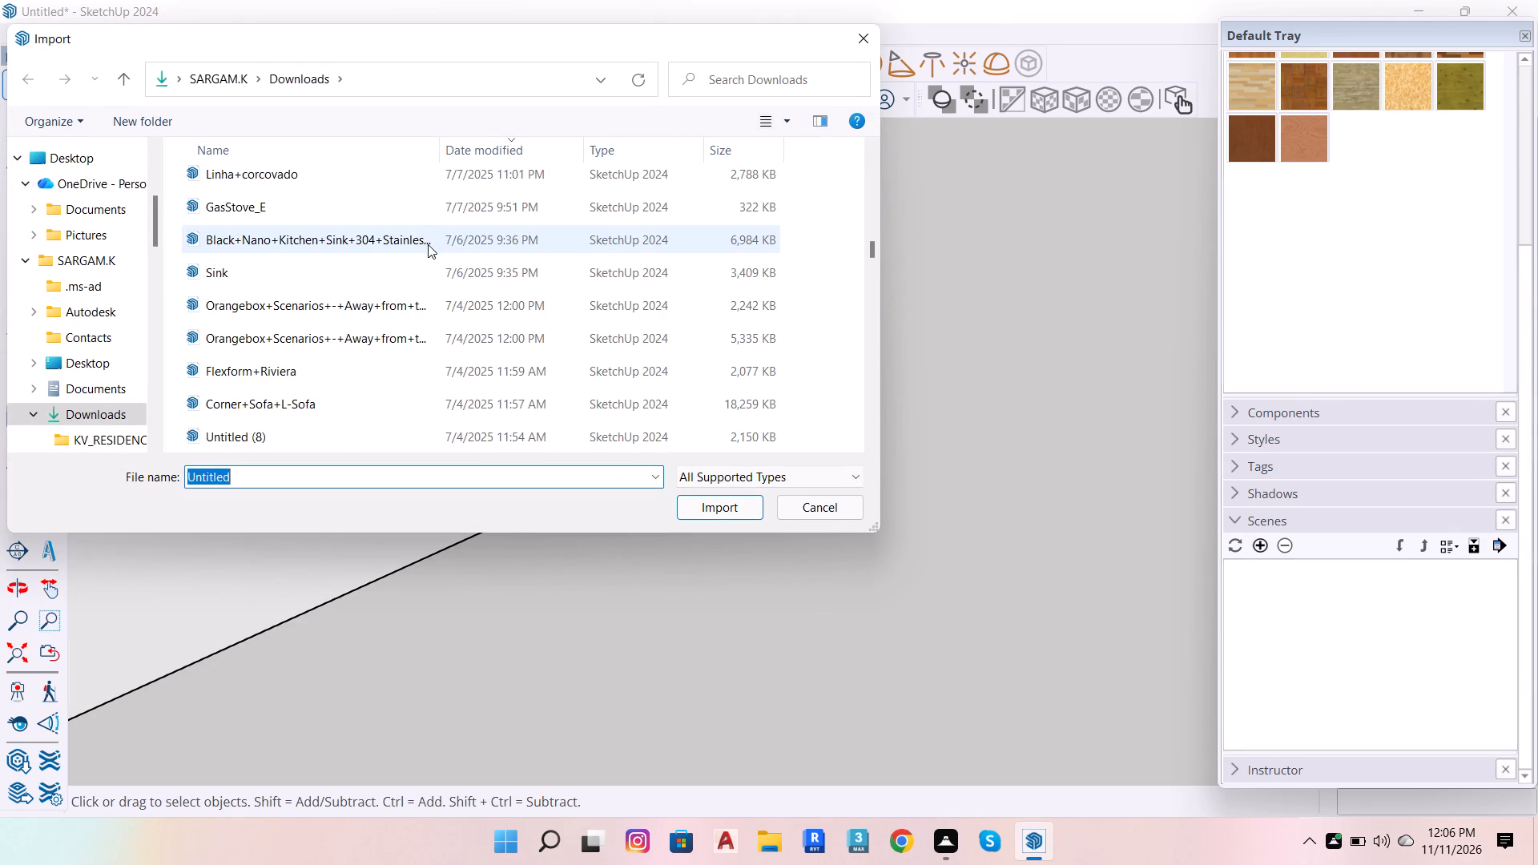
{"action": "left_click", "coordinate": [402, 265]}
{"action": "left_click", "coordinate": [715, 497]}
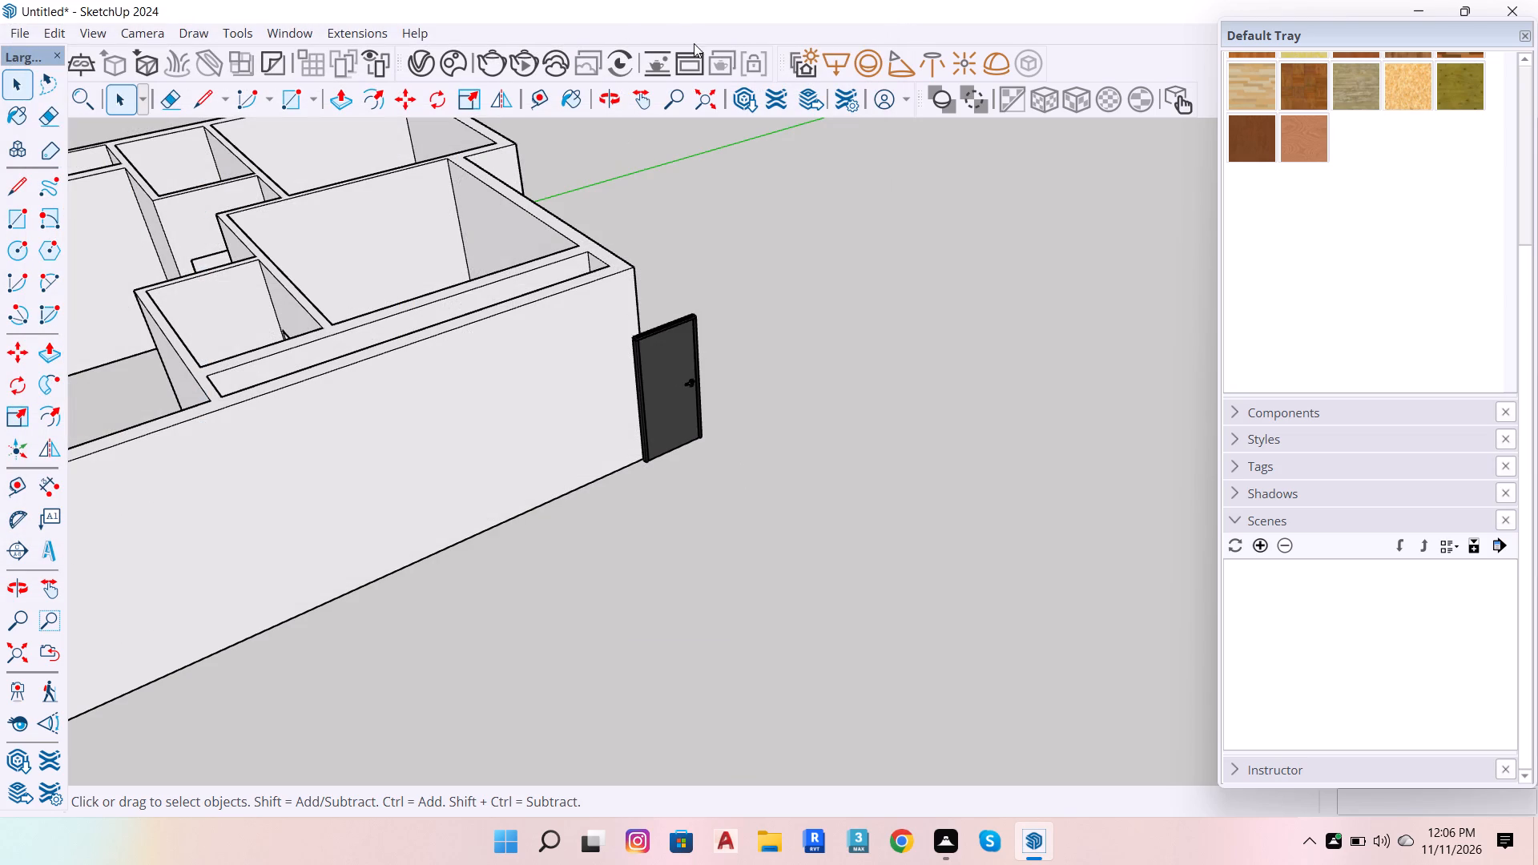
{"action": "scroll", "coordinate": [790, 630], "scroll_direction": "down", "scroll_amount": 6}
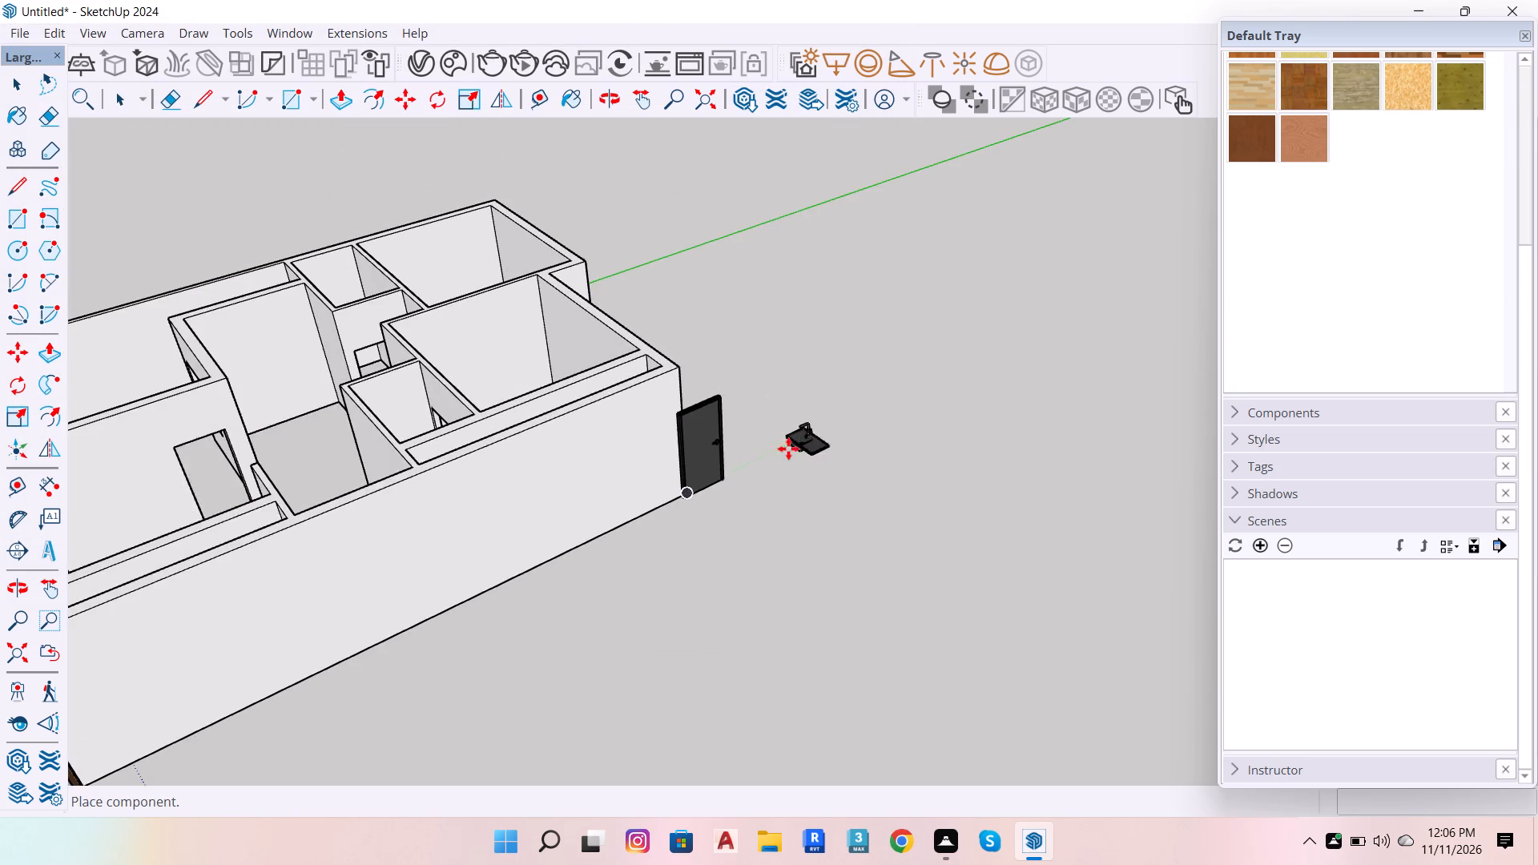
{"action": "scroll", "coordinate": [788, 451], "scroll_direction": "down", "scroll_amount": 2}
{"action": "scroll", "coordinate": [778, 513], "scroll_direction": "up", "scroll_amount": 6}
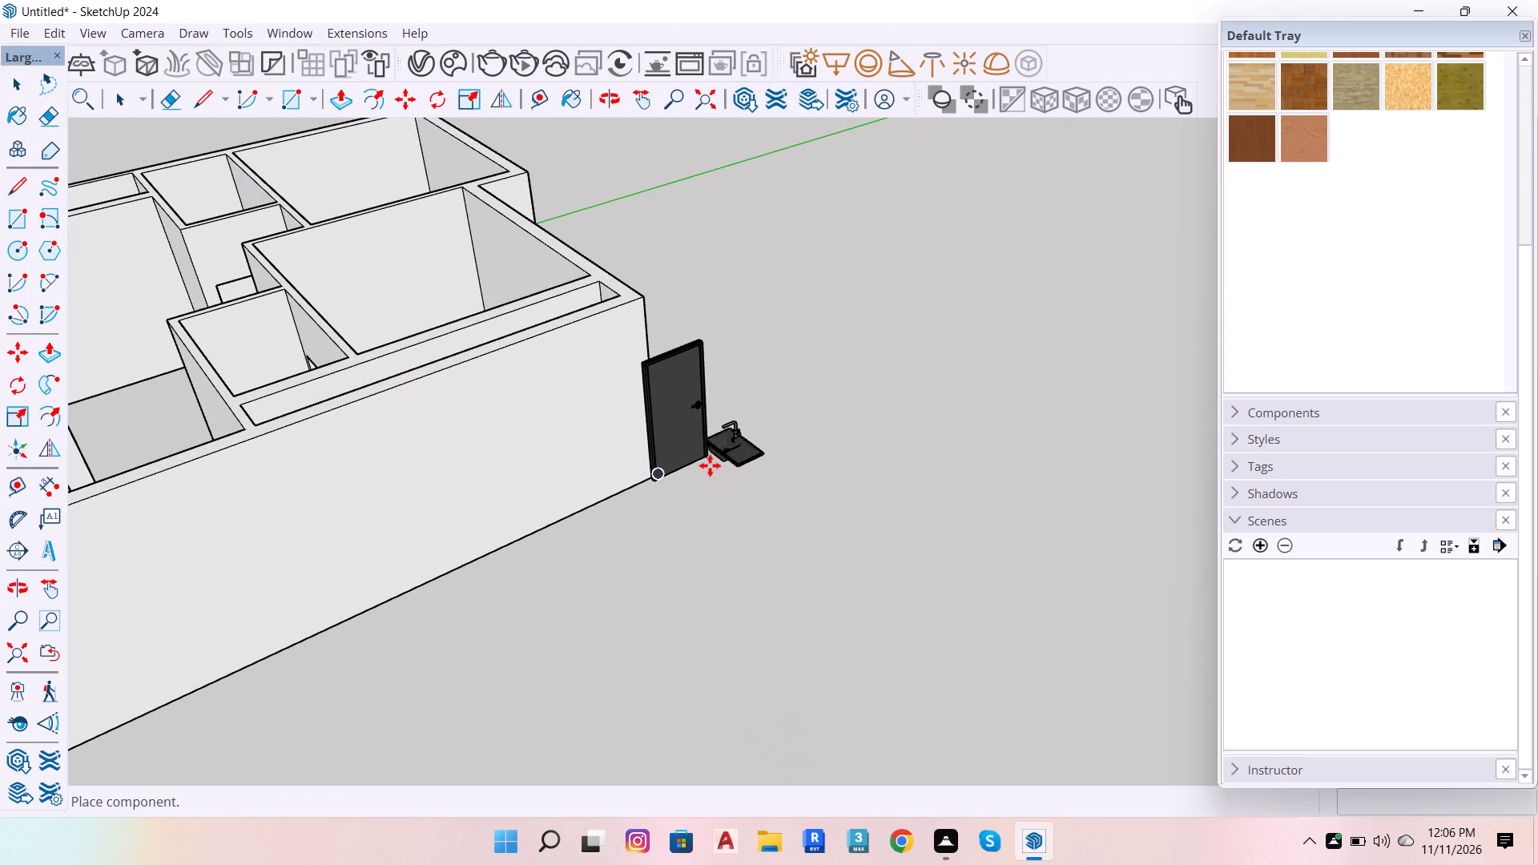
{"action": "left_click", "coordinate": [729, 474]}
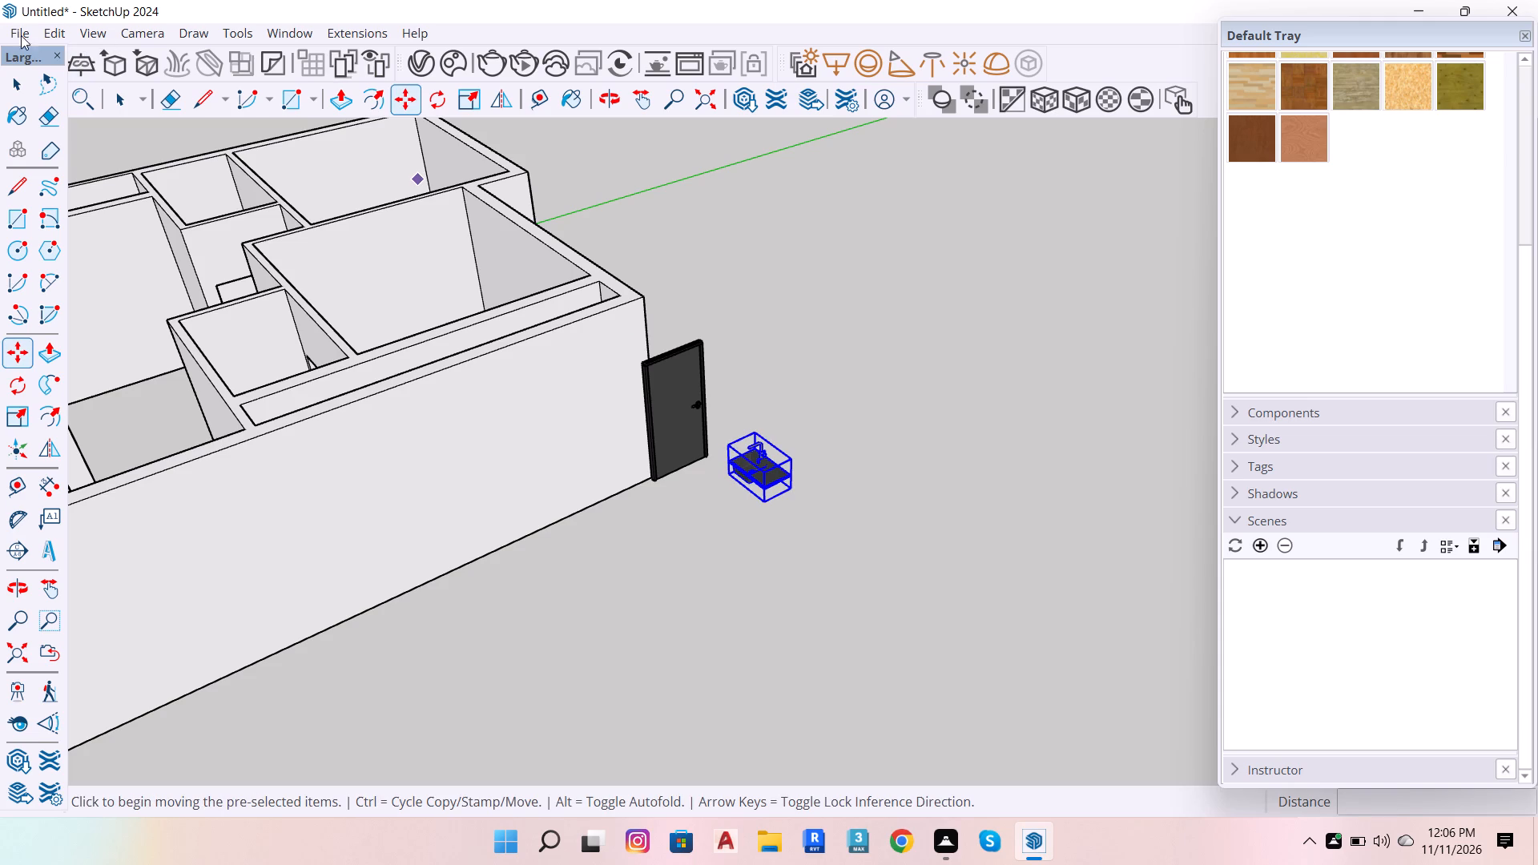
Import the 1.1+TV+UNIT model from the Downloads folder.
{"action": "left_click", "coordinate": [12, 30]}
{"action": "left_click", "coordinate": [74, 307]}
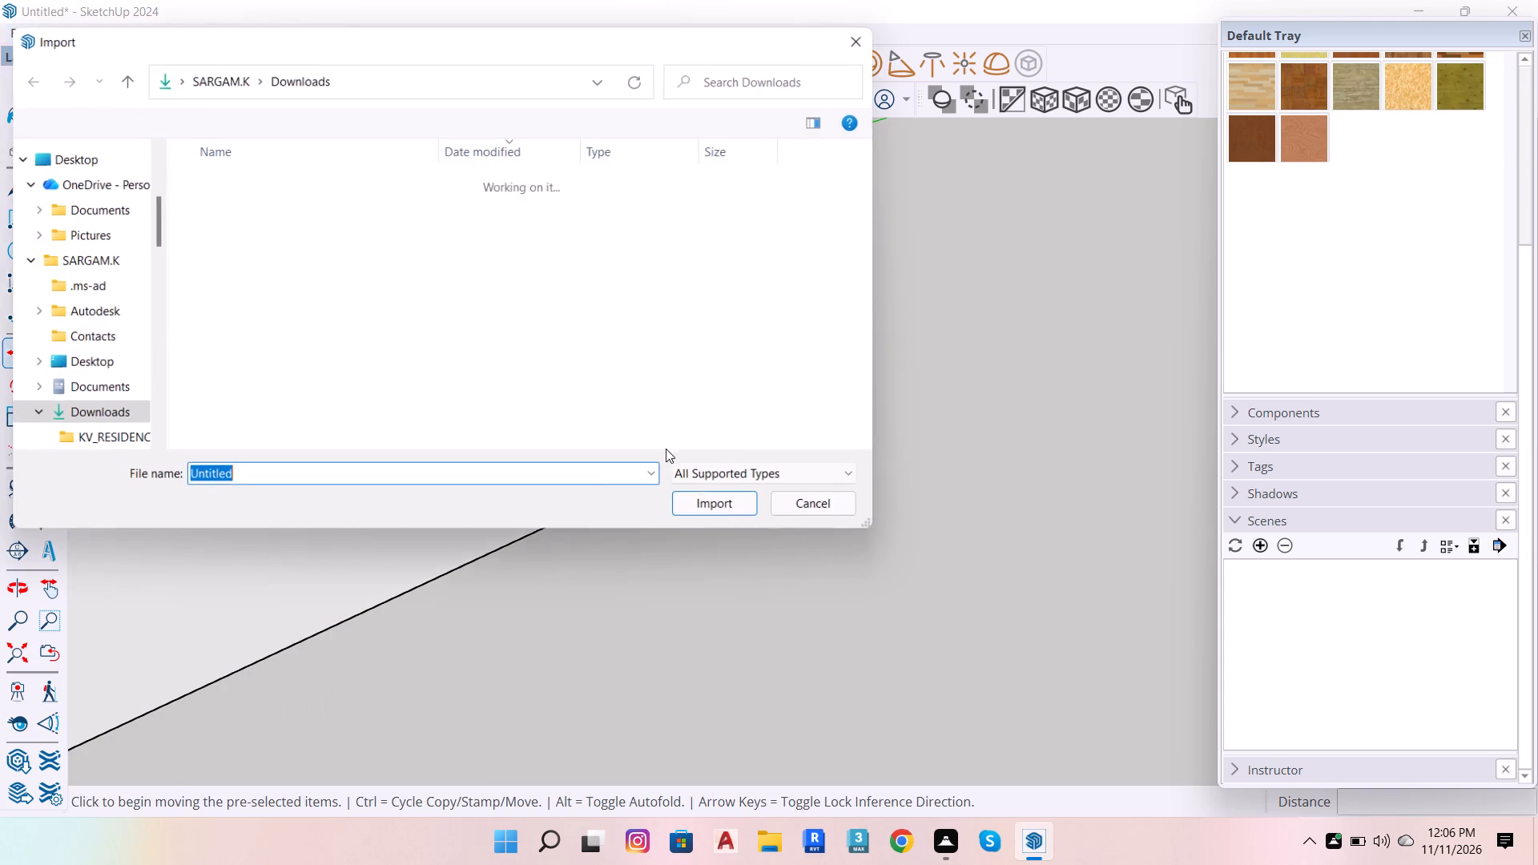
{"action": "scroll", "coordinate": [542, 346], "scroll_direction": "down", "scroll_amount": 19}
{"action": "scroll", "coordinate": [542, 346], "scroll_direction": "down", "scroll_amount": 2}
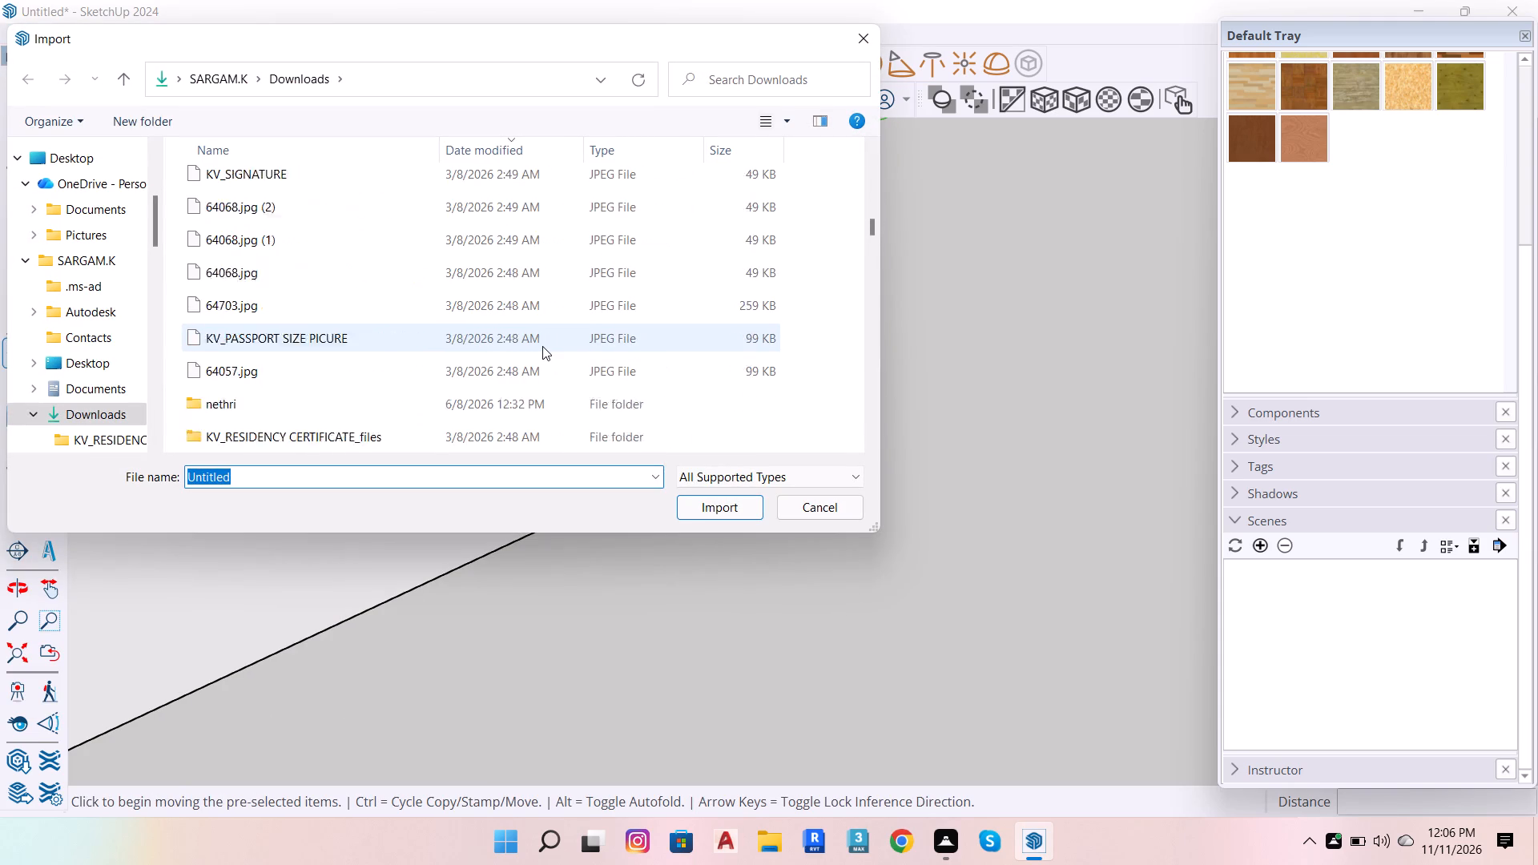
{"action": "scroll", "coordinate": [542, 346], "scroll_direction": "down", "scroll_amount": 3}
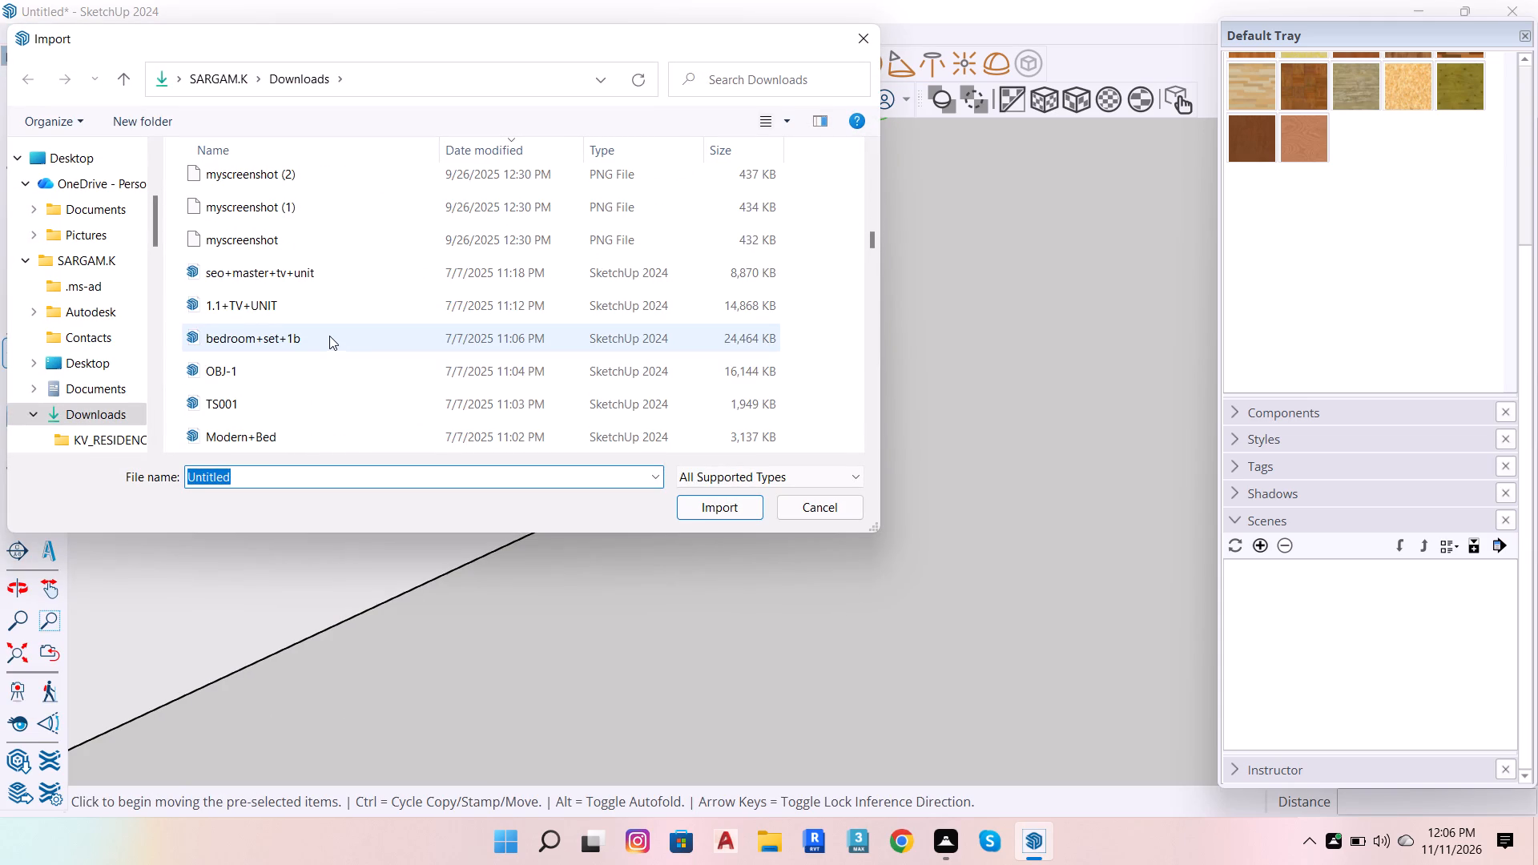
{"action": "left_click", "coordinate": [280, 306]}
{"action": "left_click", "coordinate": [726, 519]}
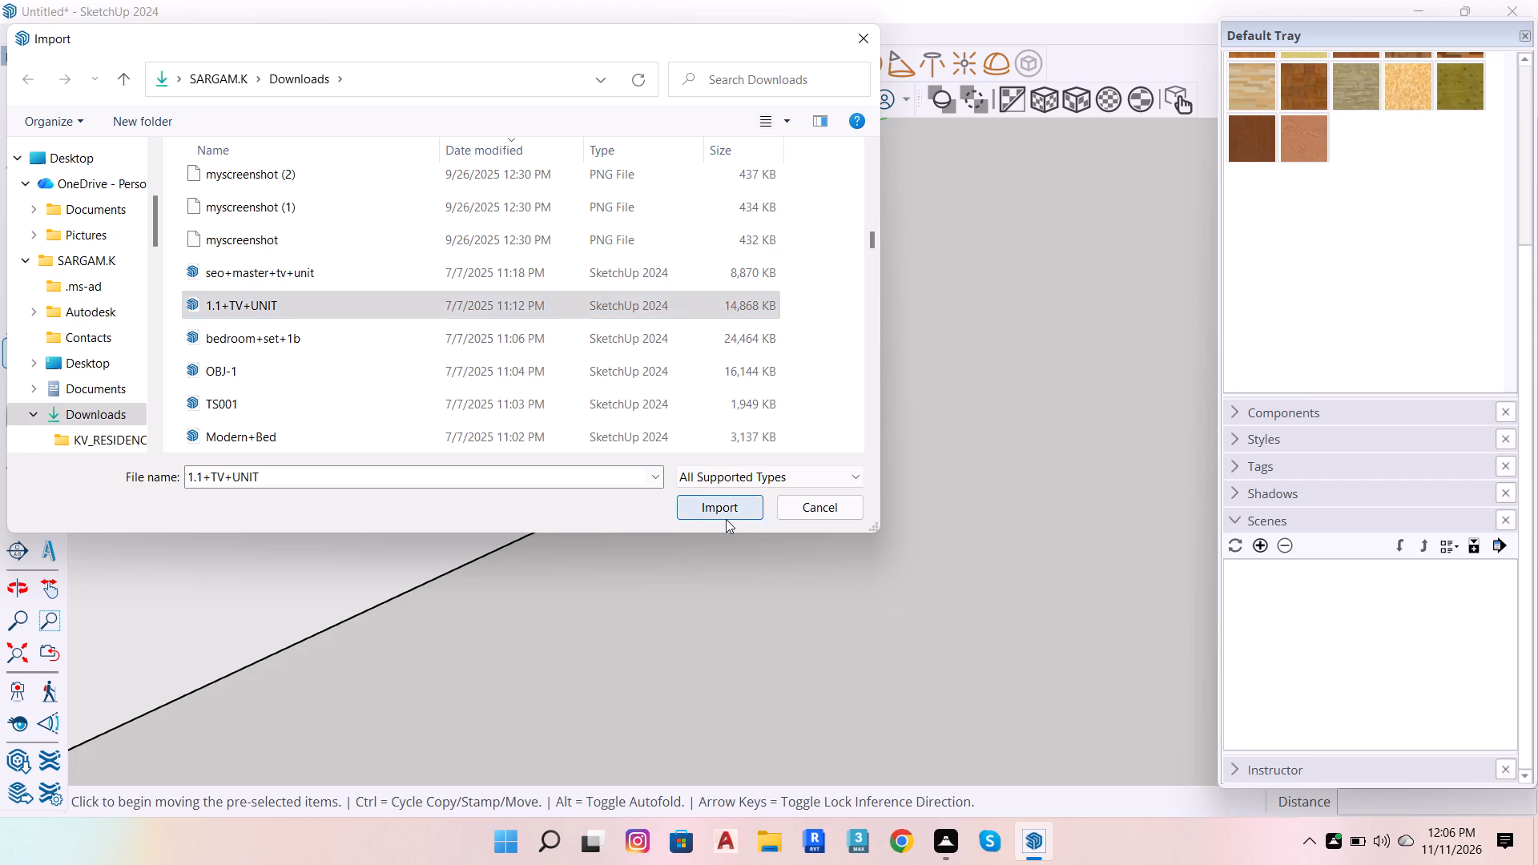
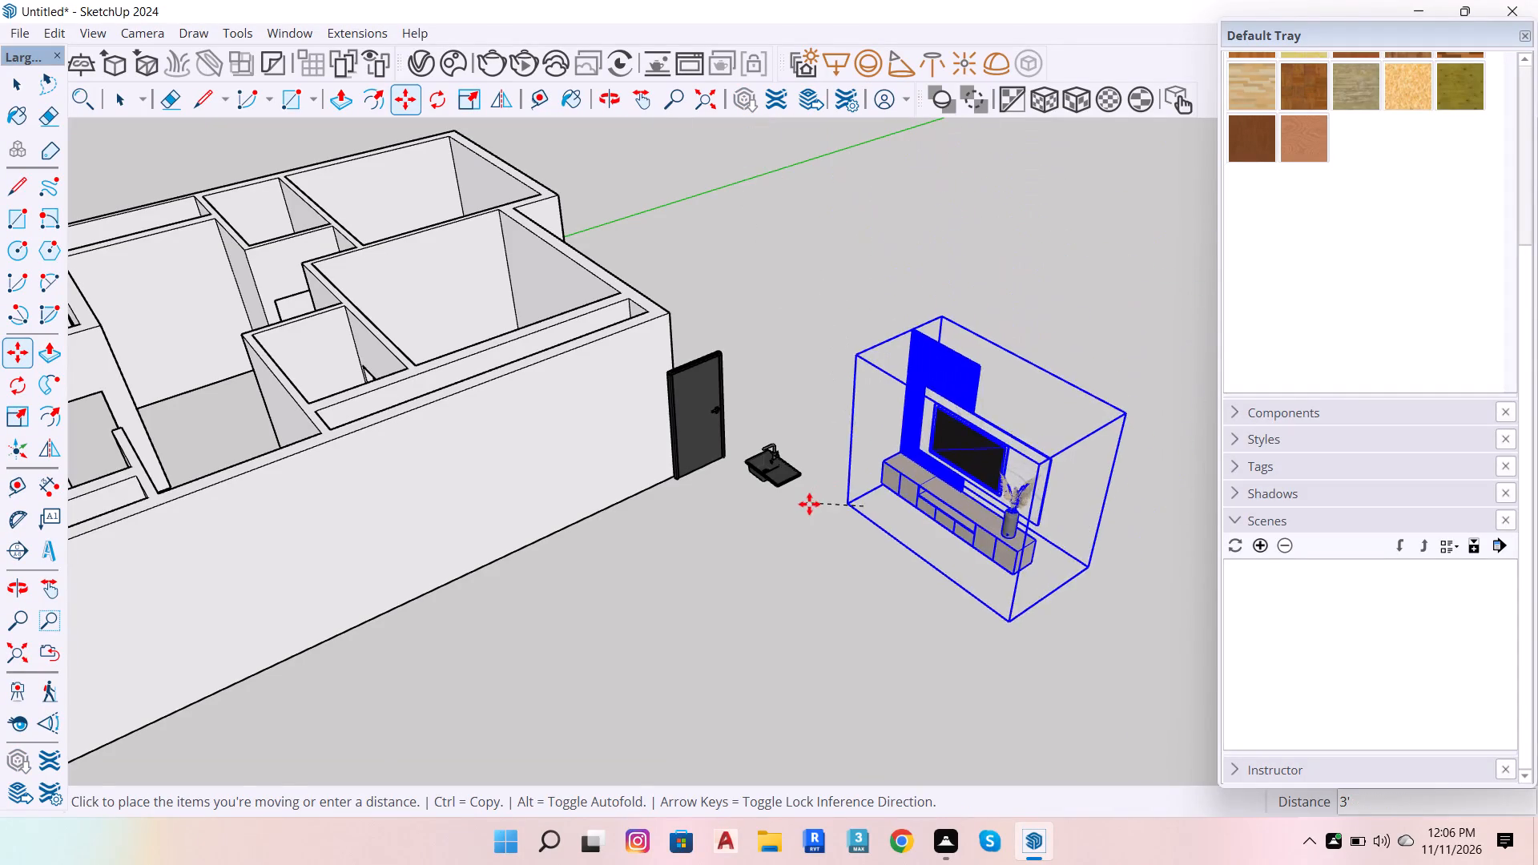
Place the imported TV unit on the open ground next to the sink, outside the house corner.
{"action": "scroll", "coordinate": [797, 485], "scroll_direction": "up", "scroll_amount": 5}
{"action": "left_click", "coordinate": [800, 465]}
{"action": "scroll", "coordinate": [725, 678], "scroll_direction": "down", "scroll_amount": 6}
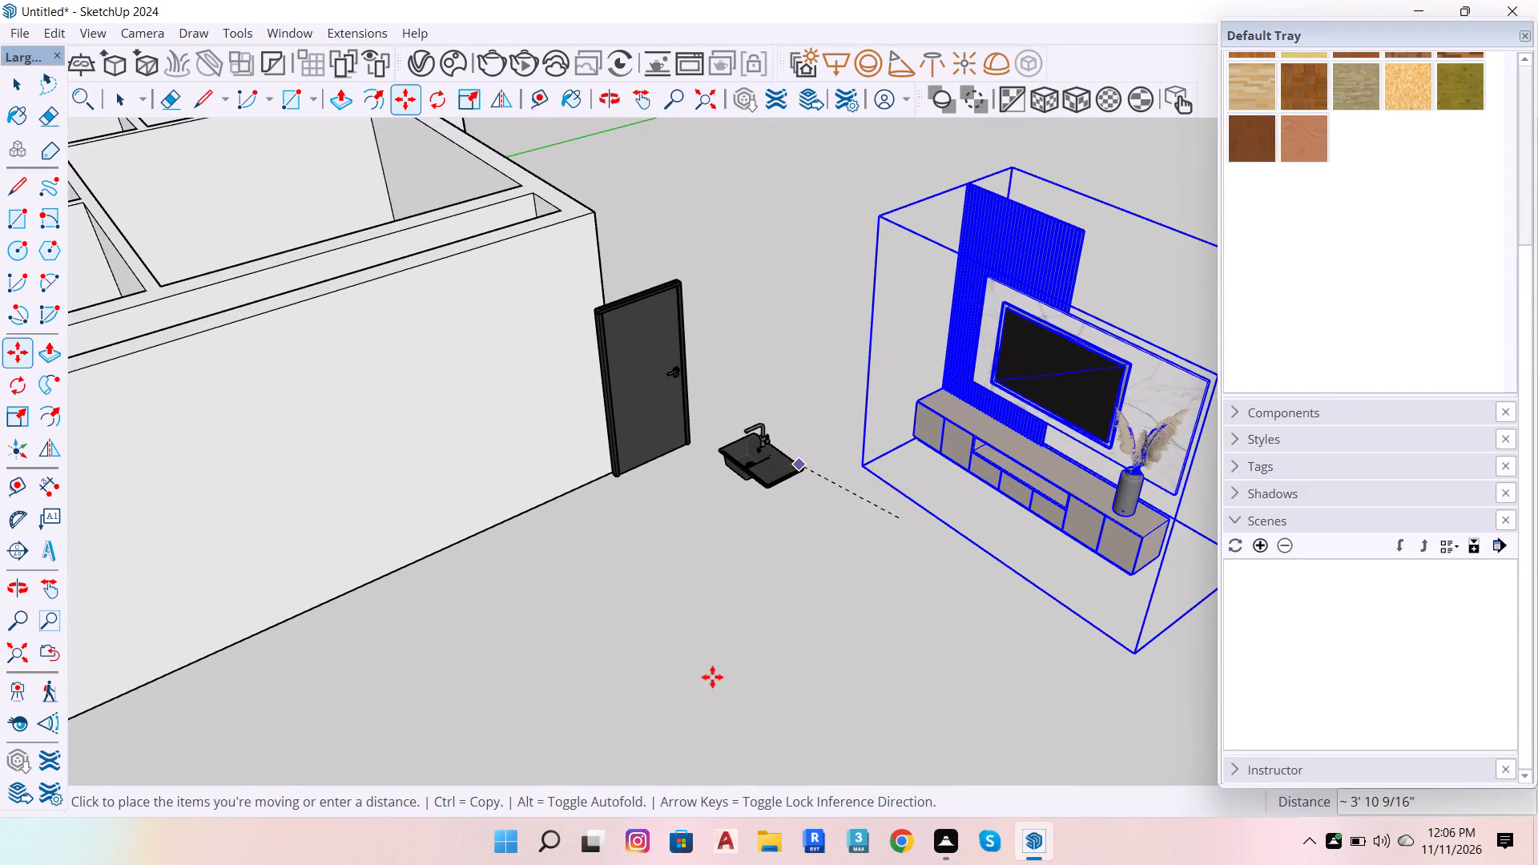
Import the HARDIK+BAR model from the Downloads folder.
{"action": "left_click", "coordinate": [15, 33]}
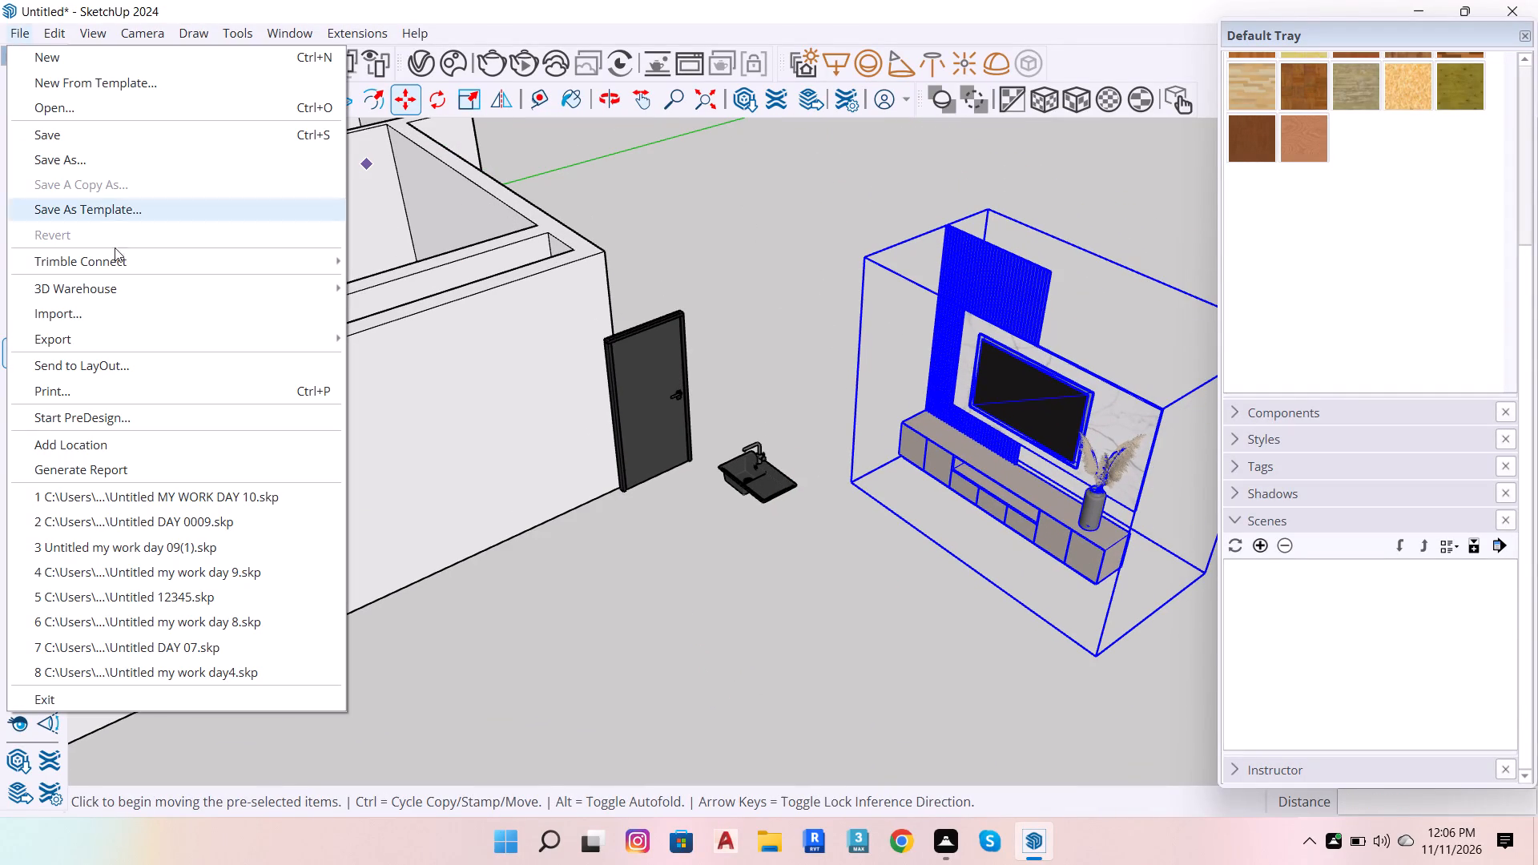
{"action": "left_click", "coordinate": [125, 316]}
{"action": "scroll", "coordinate": [551, 339], "scroll_direction": "down", "scroll_amount": 5}
{"action": "scroll", "coordinate": [429, 332], "scroll_direction": "down", "scroll_amount": 20}
{"action": "scroll", "coordinate": [429, 332], "scroll_direction": "down", "scroll_amount": 6}
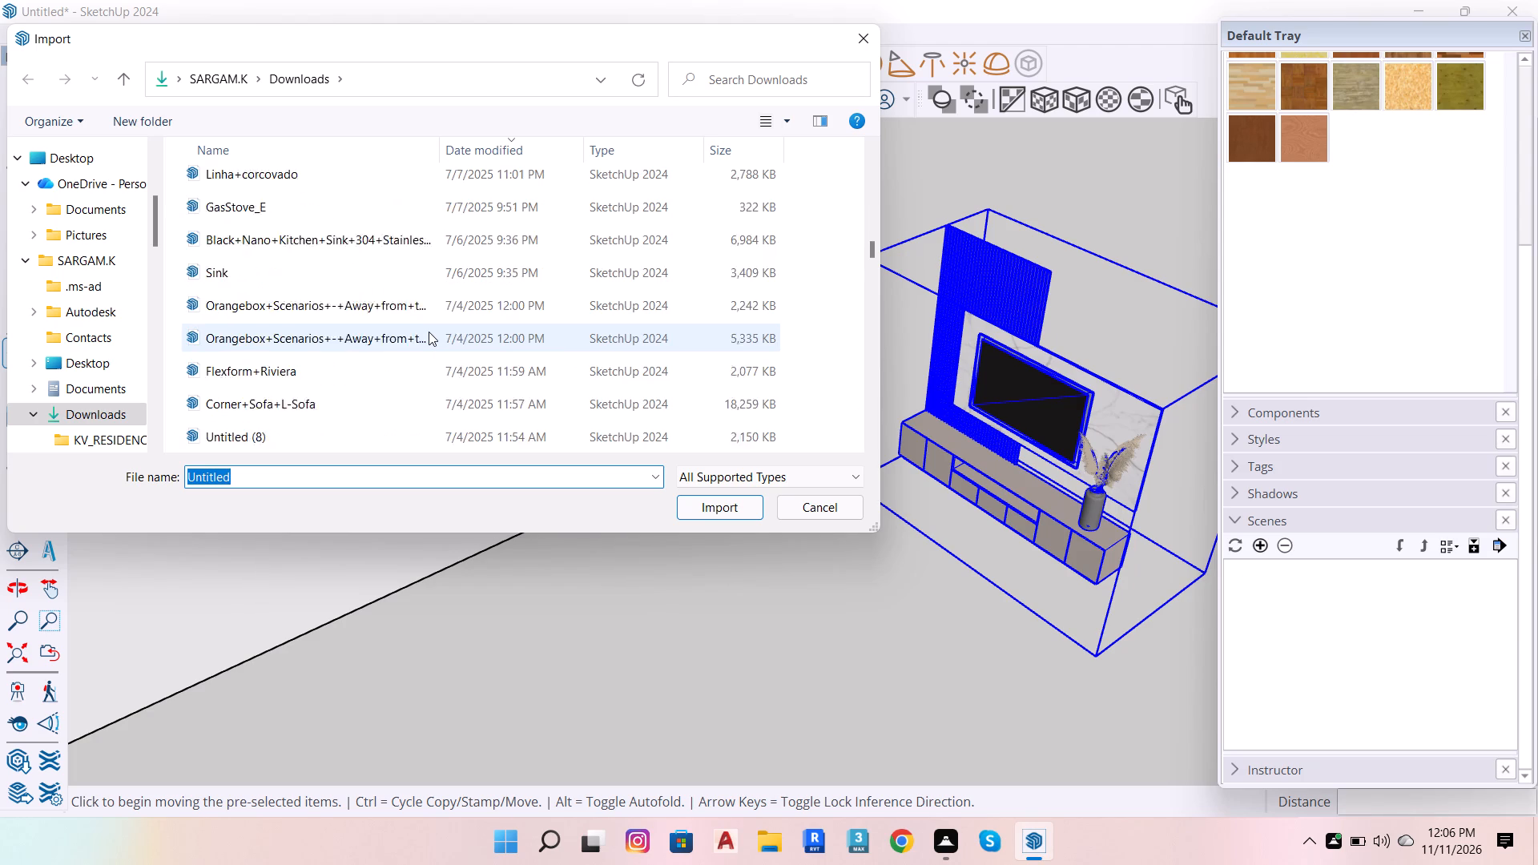
{"action": "scroll", "coordinate": [429, 332], "scroll_direction": "down", "scroll_amount": 2}
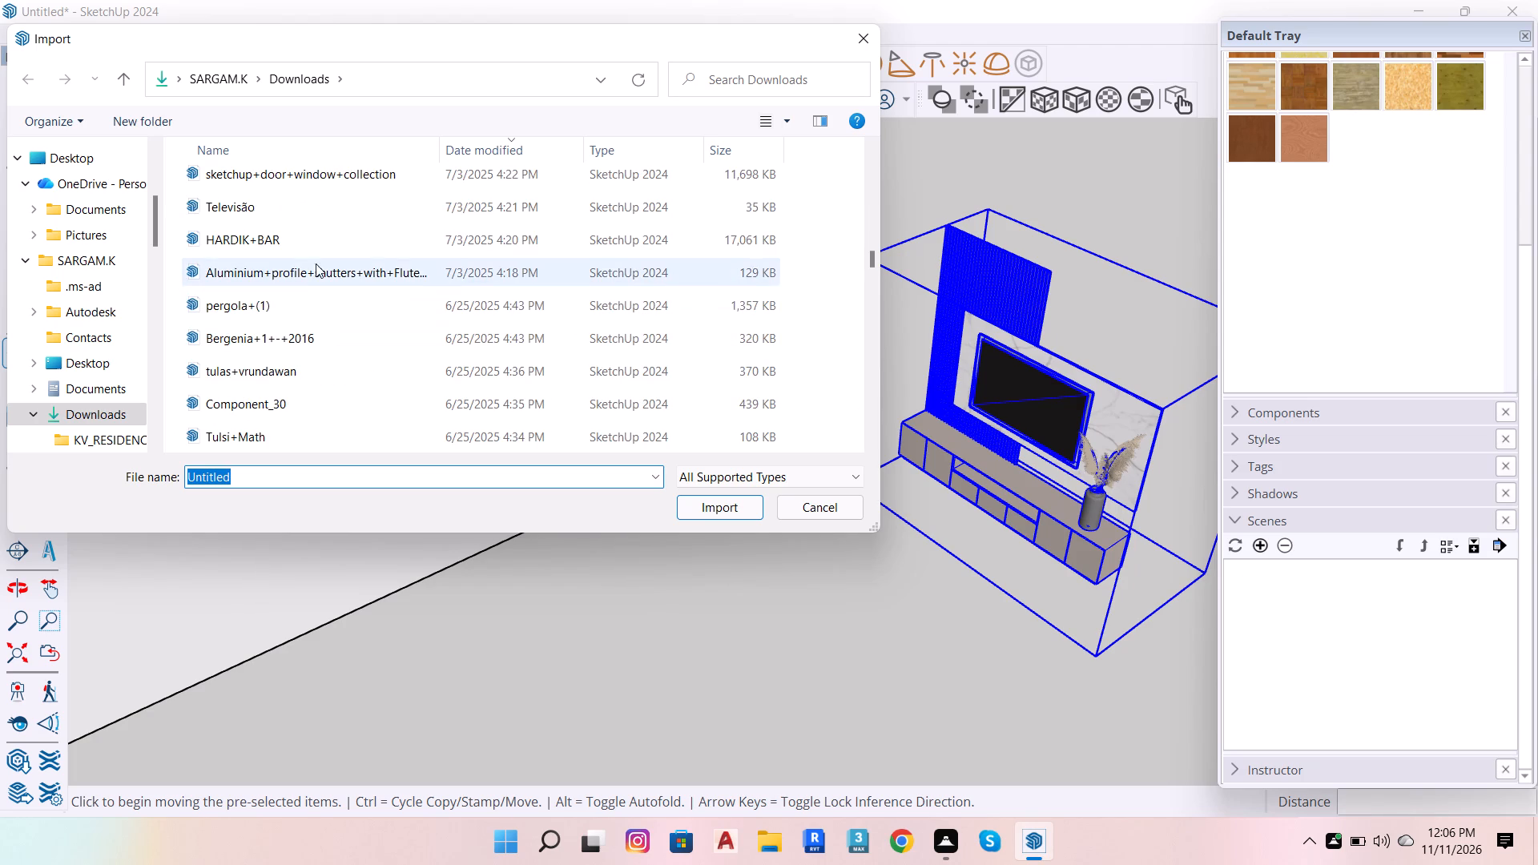
{"action": "left_click", "coordinate": [300, 231]}
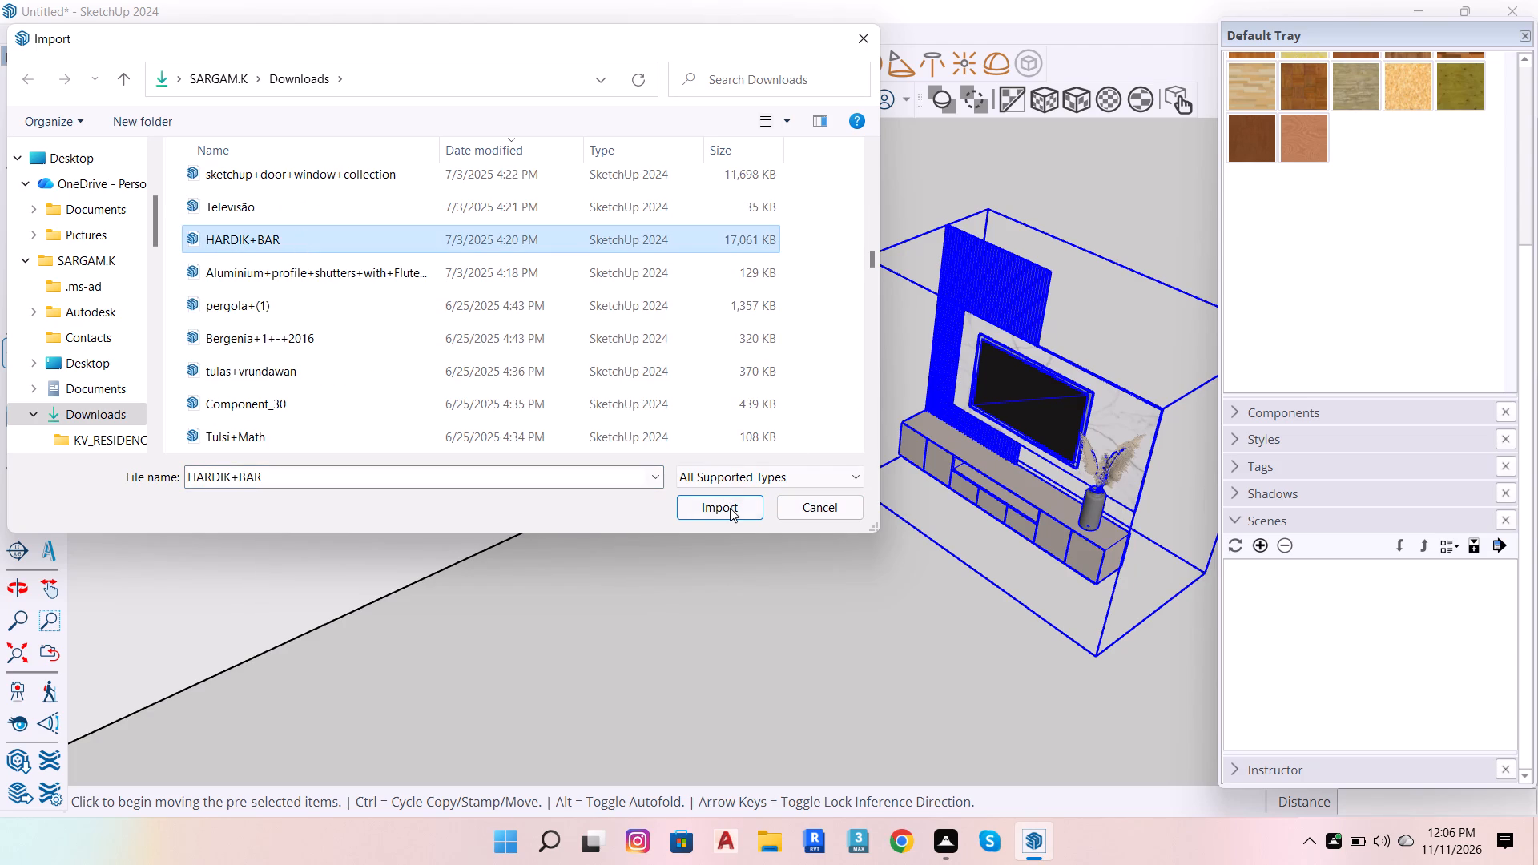
{"action": "left_click", "coordinate": [730, 508]}
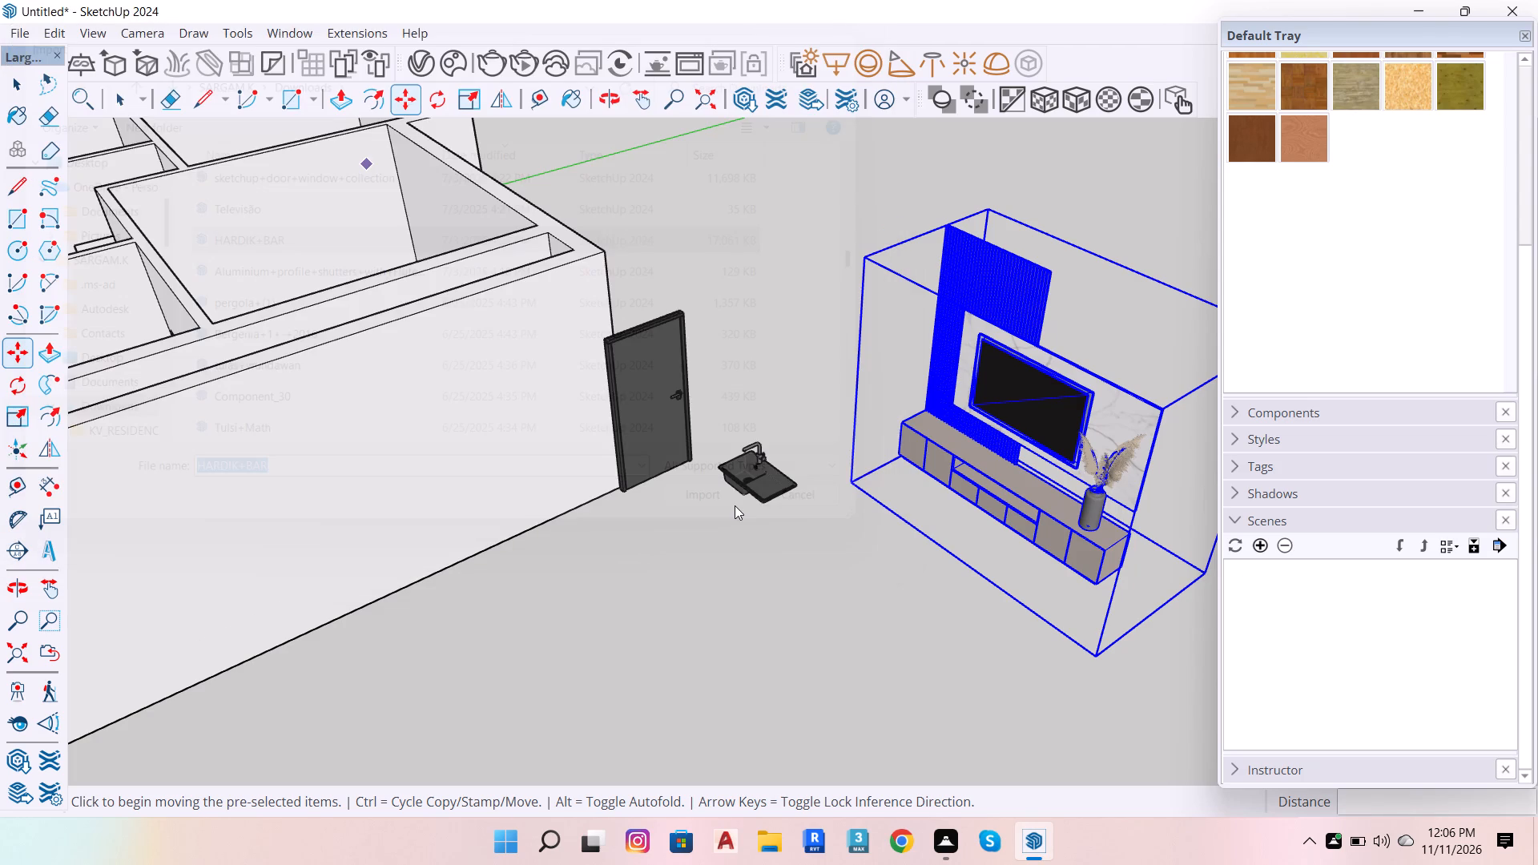
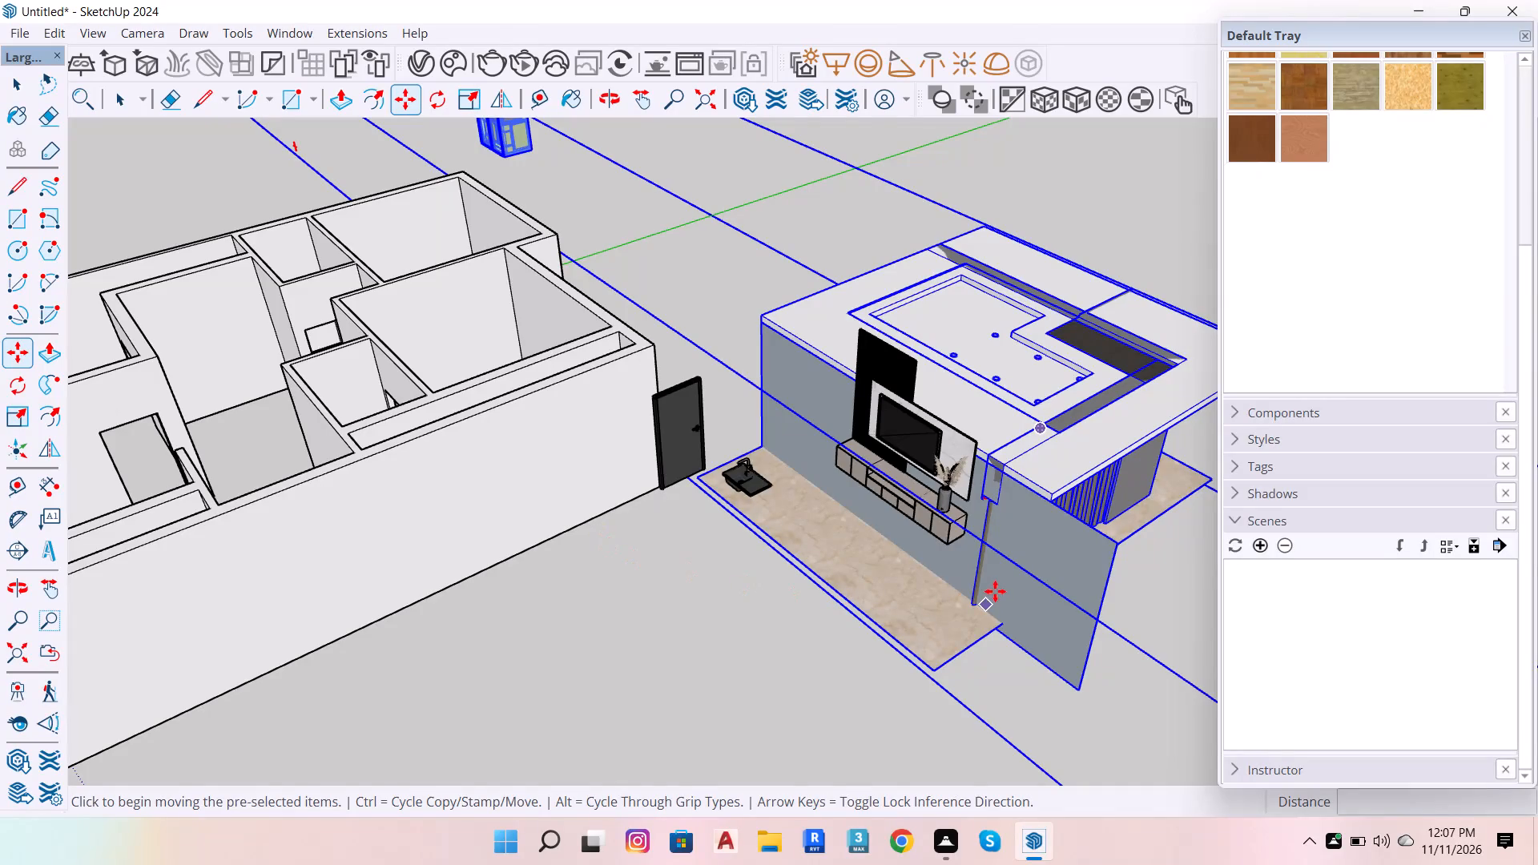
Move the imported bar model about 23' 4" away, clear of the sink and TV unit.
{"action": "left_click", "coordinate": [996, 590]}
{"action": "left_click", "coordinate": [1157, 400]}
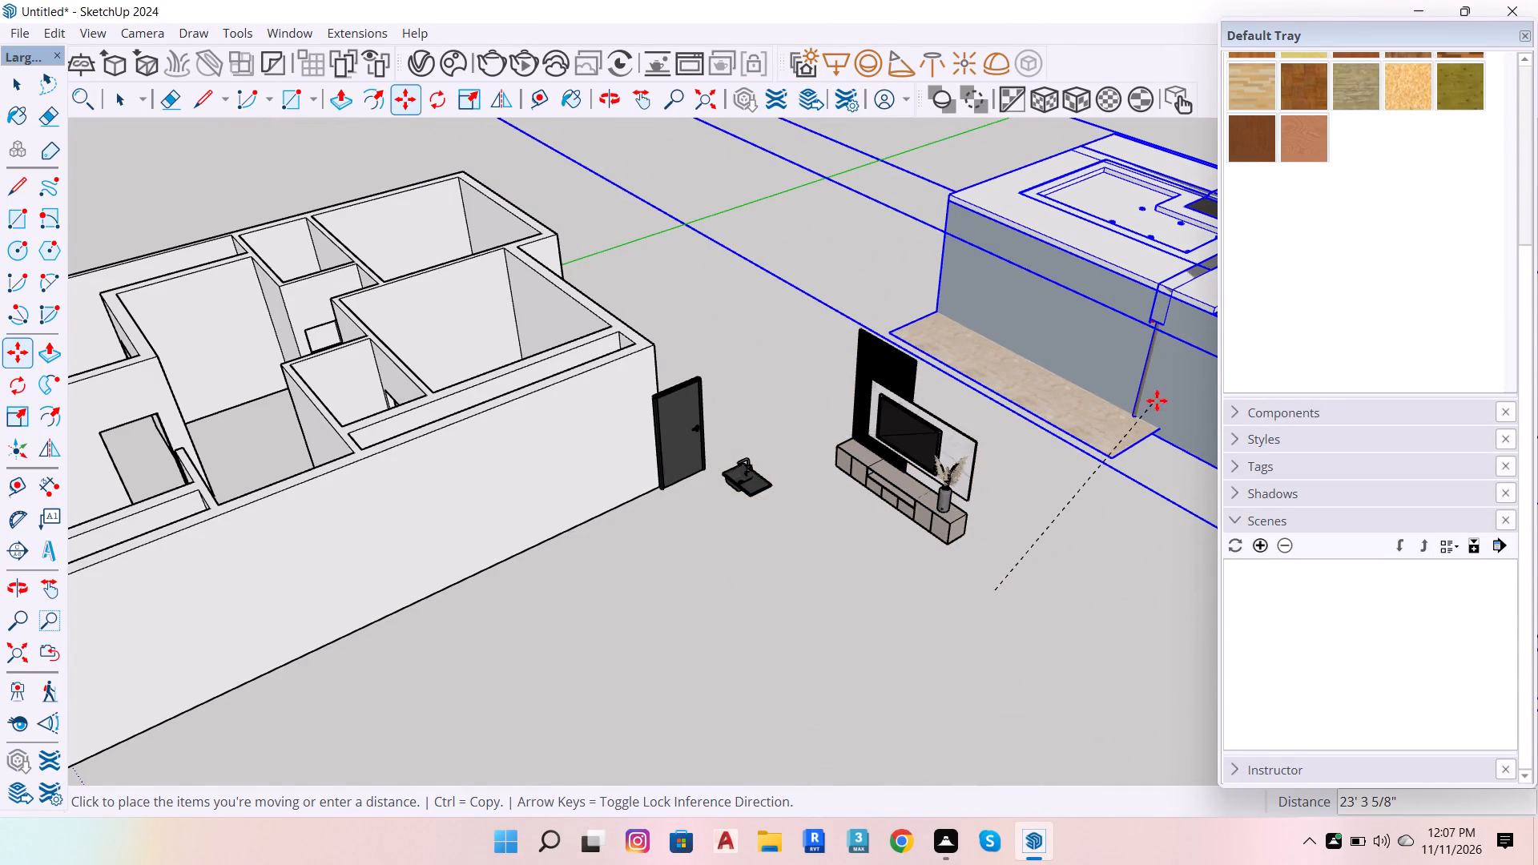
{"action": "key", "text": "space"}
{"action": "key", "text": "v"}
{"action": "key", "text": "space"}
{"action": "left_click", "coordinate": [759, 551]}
Examine the imported bar model's two rooms from outside and the bar cabinet and hanging lights inside.
{"action": "scroll", "coordinate": [322, 520], "scroll_direction": "down", "scroll_amount": 7}
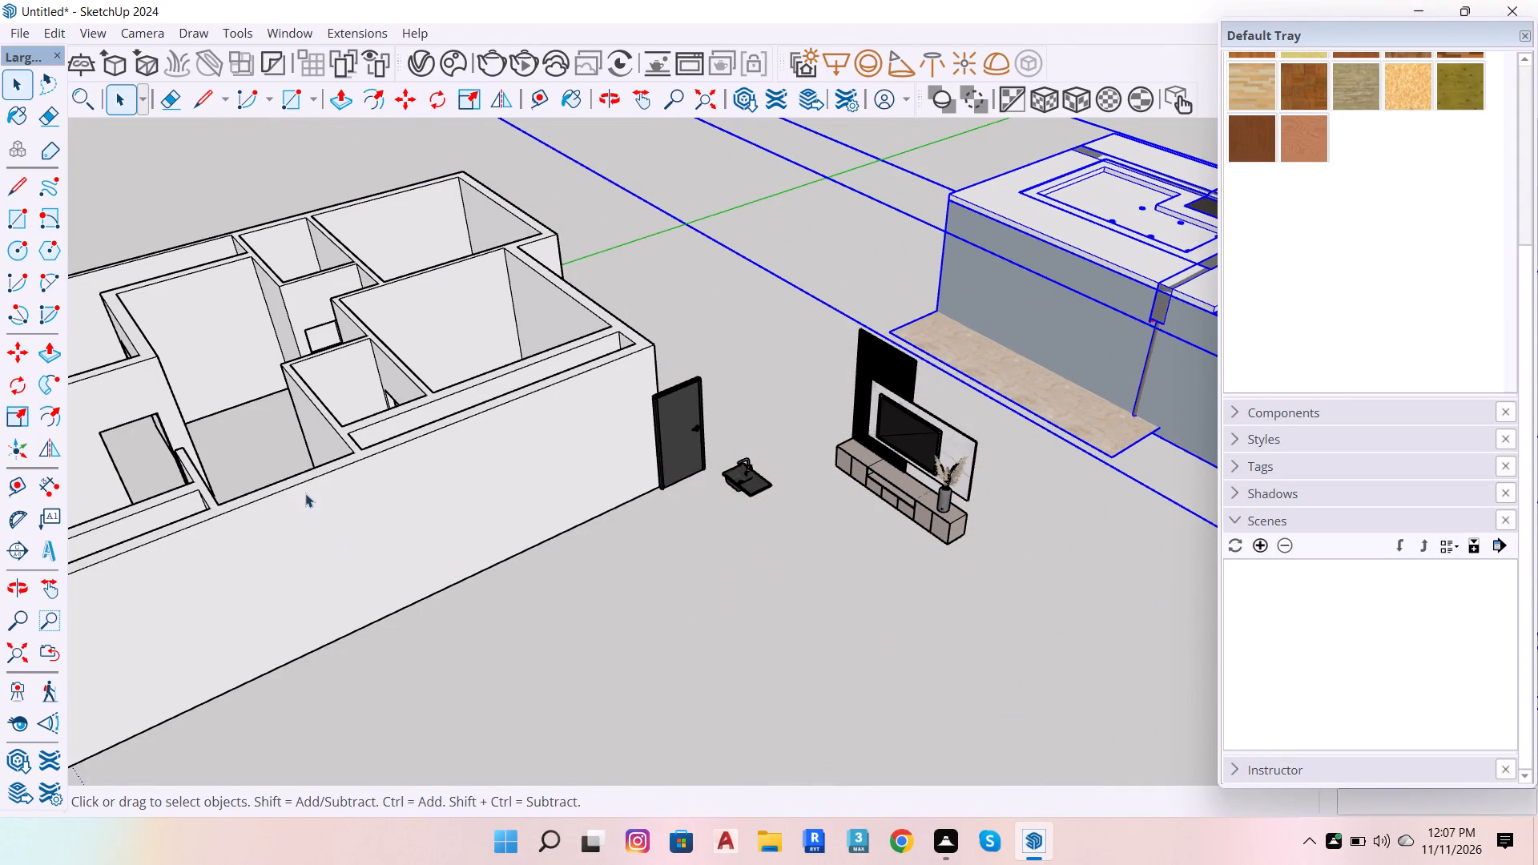
{"action": "scroll", "coordinate": [433, 416], "scroll_direction": "down", "scroll_amount": 7}
{"action": "scroll", "coordinate": [620, 438], "scroll_direction": "down", "scroll_amount": 7}
{"action": "scroll", "coordinate": [1091, 285], "scroll_direction": "up", "scroll_amount": 6}
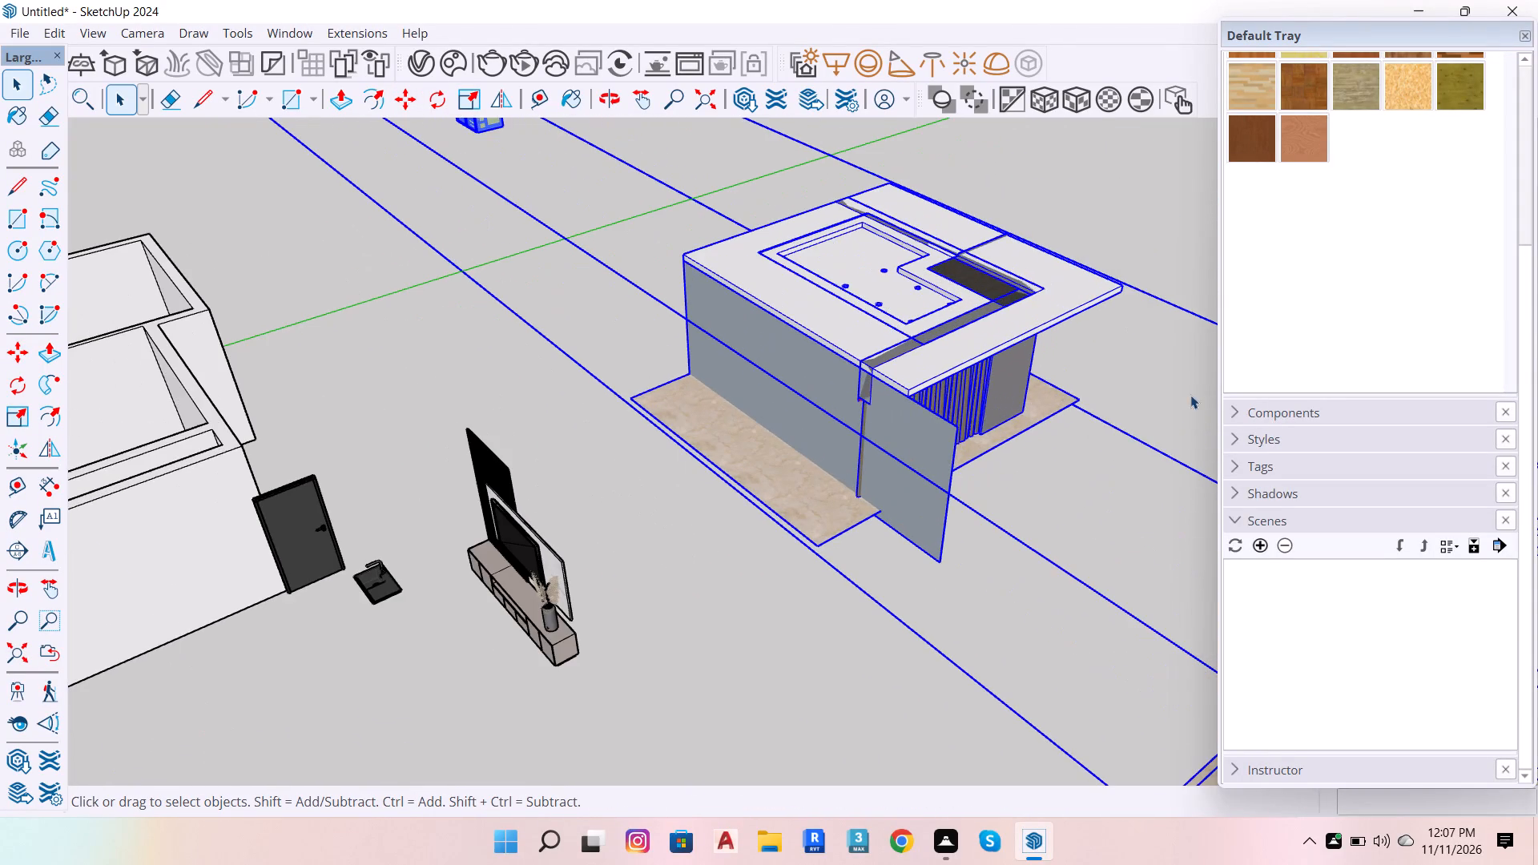
{"action": "scroll", "coordinate": [363, 486], "scroll_direction": "down", "scroll_amount": 7}
{"action": "scroll", "coordinate": [480, 410], "scroll_direction": "down", "scroll_amount": 14}
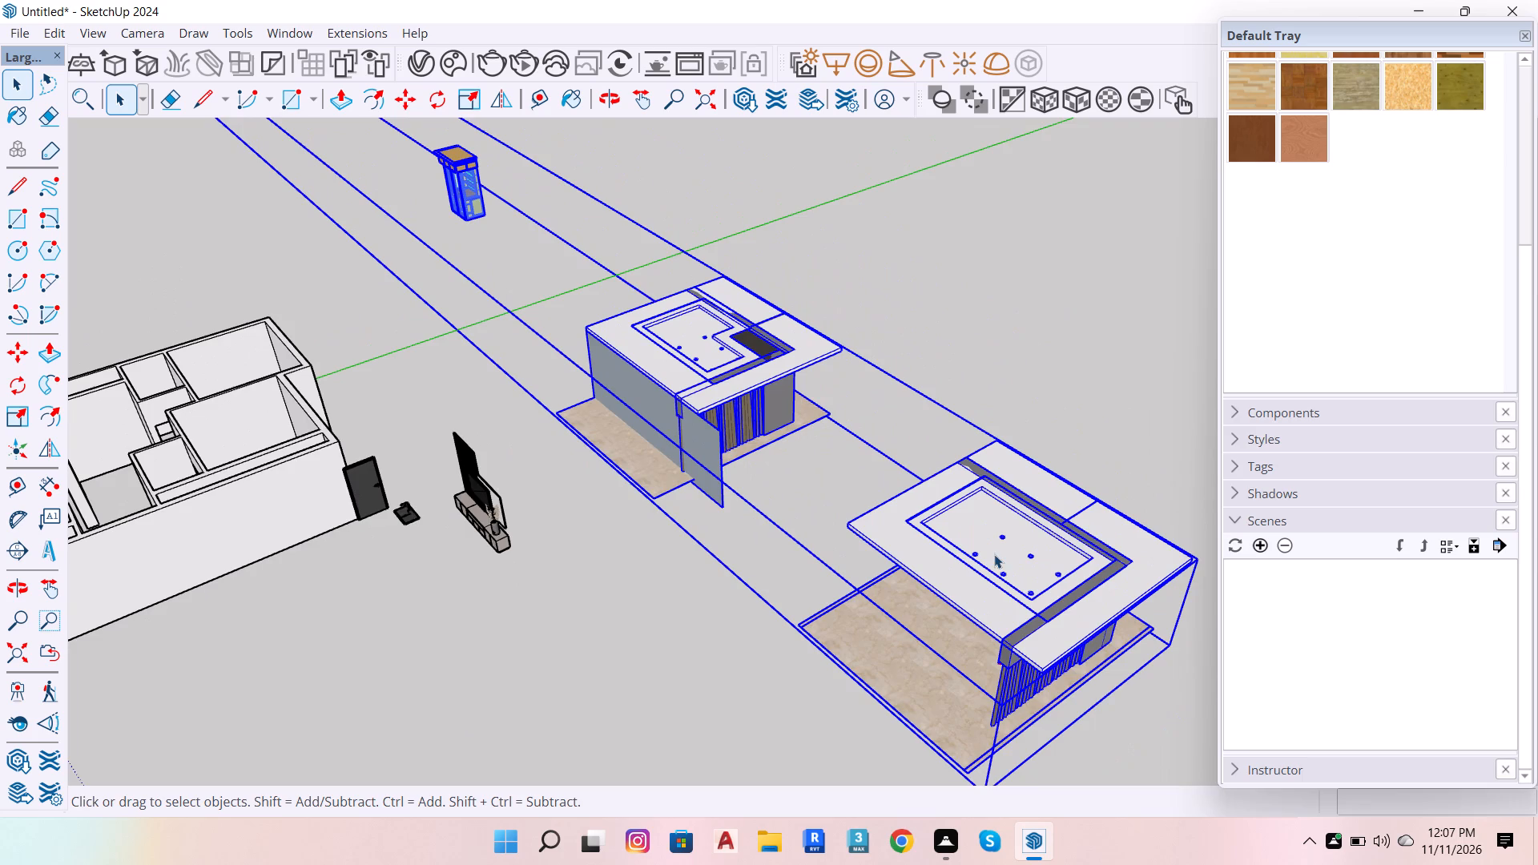
{"action": "scroll", "coordinate": [1009, 561], "scroll_direction": "up", "scroll_amount": 6}
{"action": "key", "text": "o"}
{"action": "left_click_drag", "start_coordinate": [889, 648], "coordinate": [1059, 523]}
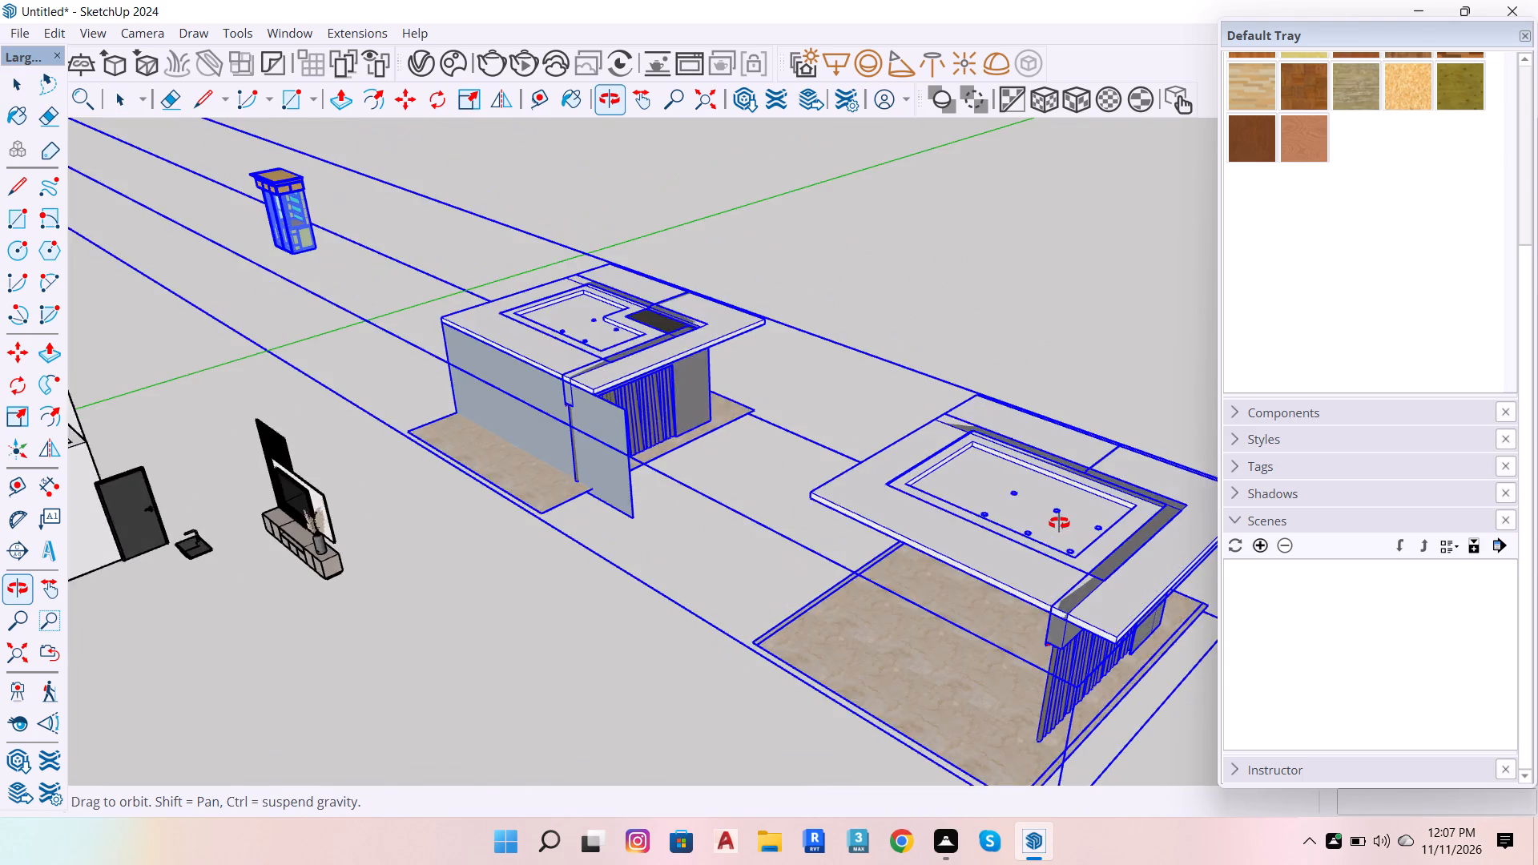
{"action": "left_click_drag", "start_coordinate": [1059, 523], "coordinate": [1151, 415]}
{"action": "scroll", "coordinate": [1166, 519], "scroll_direction": "up", "scroll_amount": 8}
{"action": "key", "text": "space"}
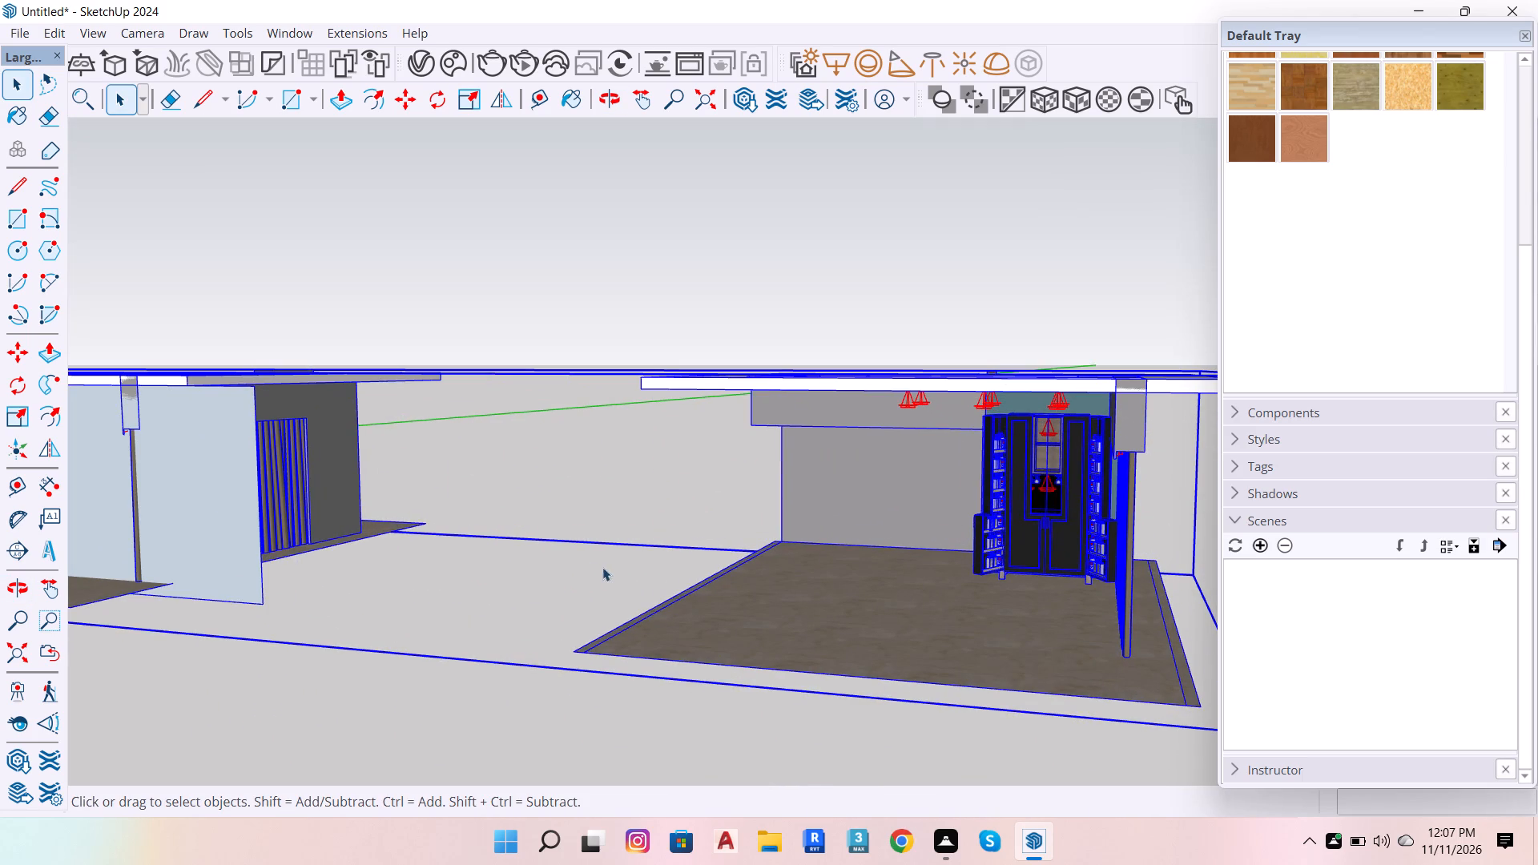
{"action": "left_click", "coordinate": [578, 553]}
{"action": "scroll", "coordinate": [1179, 508], "scroll_direction": "up", "scroll_amount": 5}
{"action": "scroll", "coordinate": [1024, 484], "scroll_direction": "up", "scroll_amount": 14}
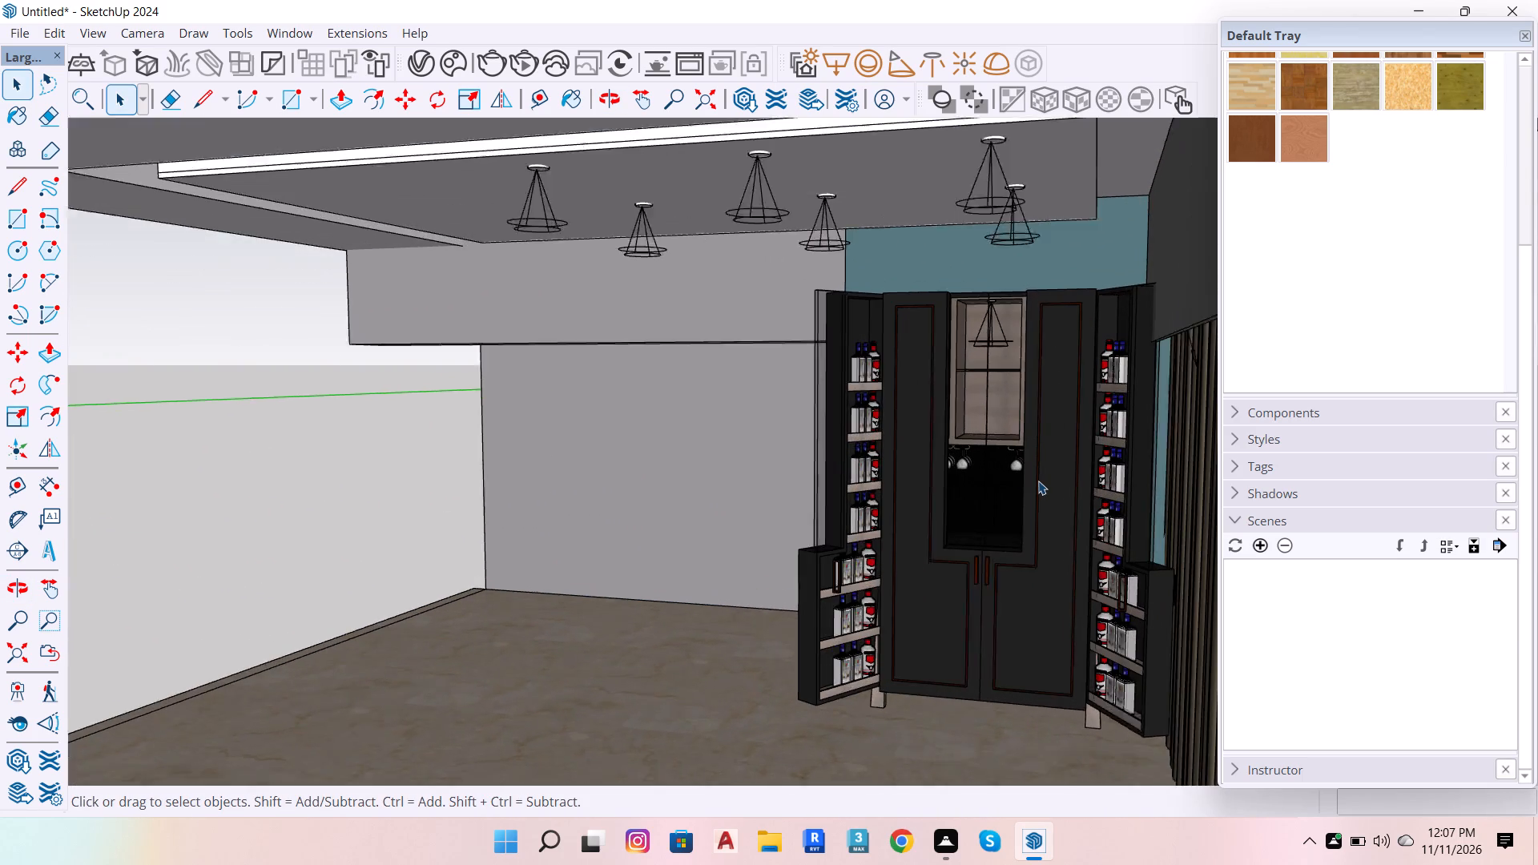
{"action": "scroll", "coordinate": [1038, 481], "scroll_direction": "down", "scroll_amount": 7}
{"action": "scroll", "coordinate": [1040, 480], "scroll_direction": "down", "scroll_amount": 20}
{"action": "scroll", "coordinate": [1040, 480], "scroll_direction": "down", "scroll_amount": 1}
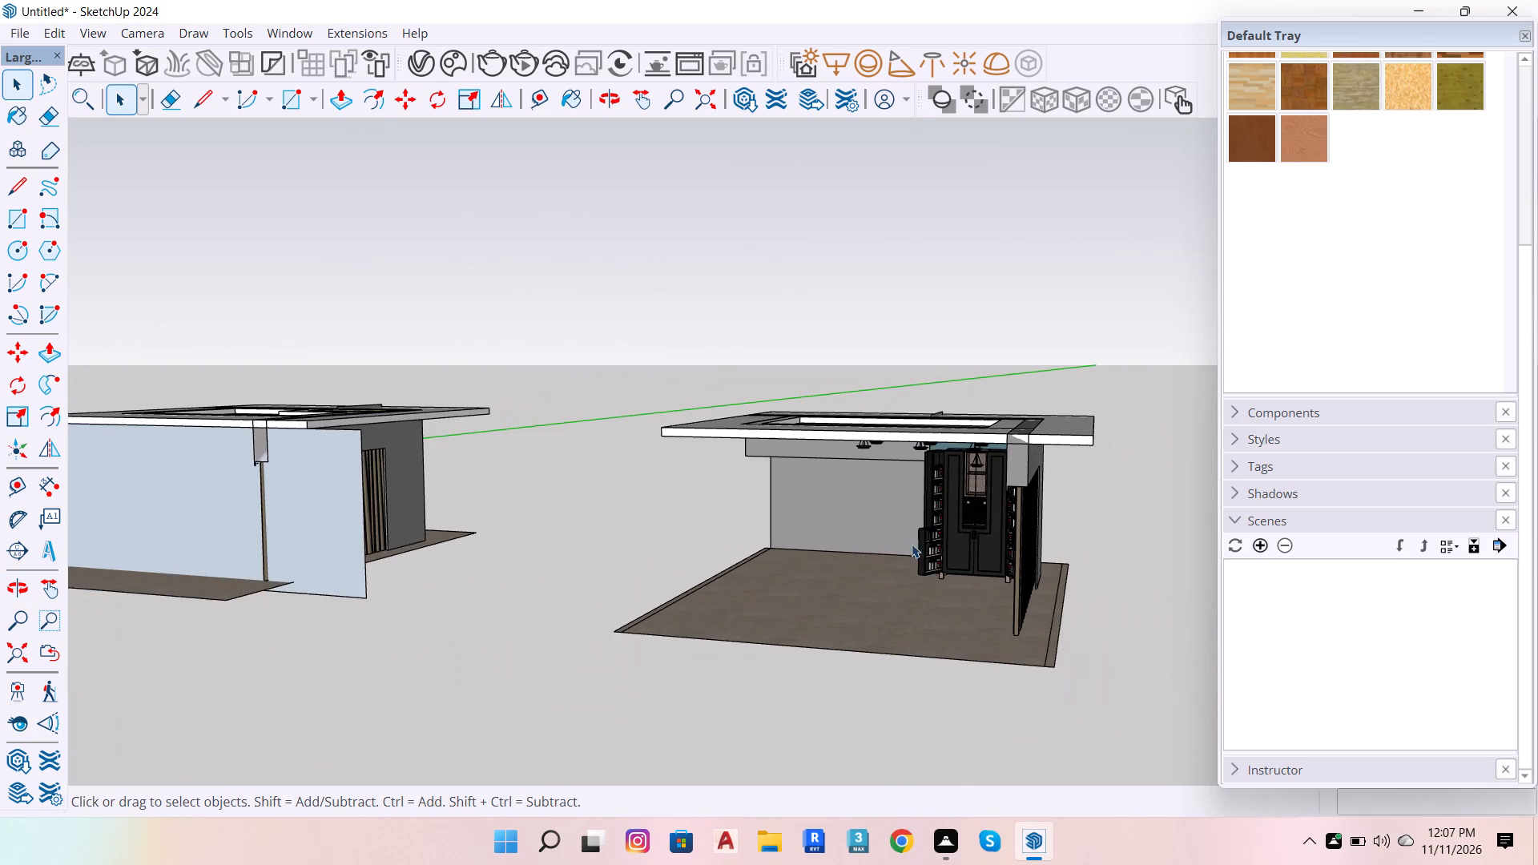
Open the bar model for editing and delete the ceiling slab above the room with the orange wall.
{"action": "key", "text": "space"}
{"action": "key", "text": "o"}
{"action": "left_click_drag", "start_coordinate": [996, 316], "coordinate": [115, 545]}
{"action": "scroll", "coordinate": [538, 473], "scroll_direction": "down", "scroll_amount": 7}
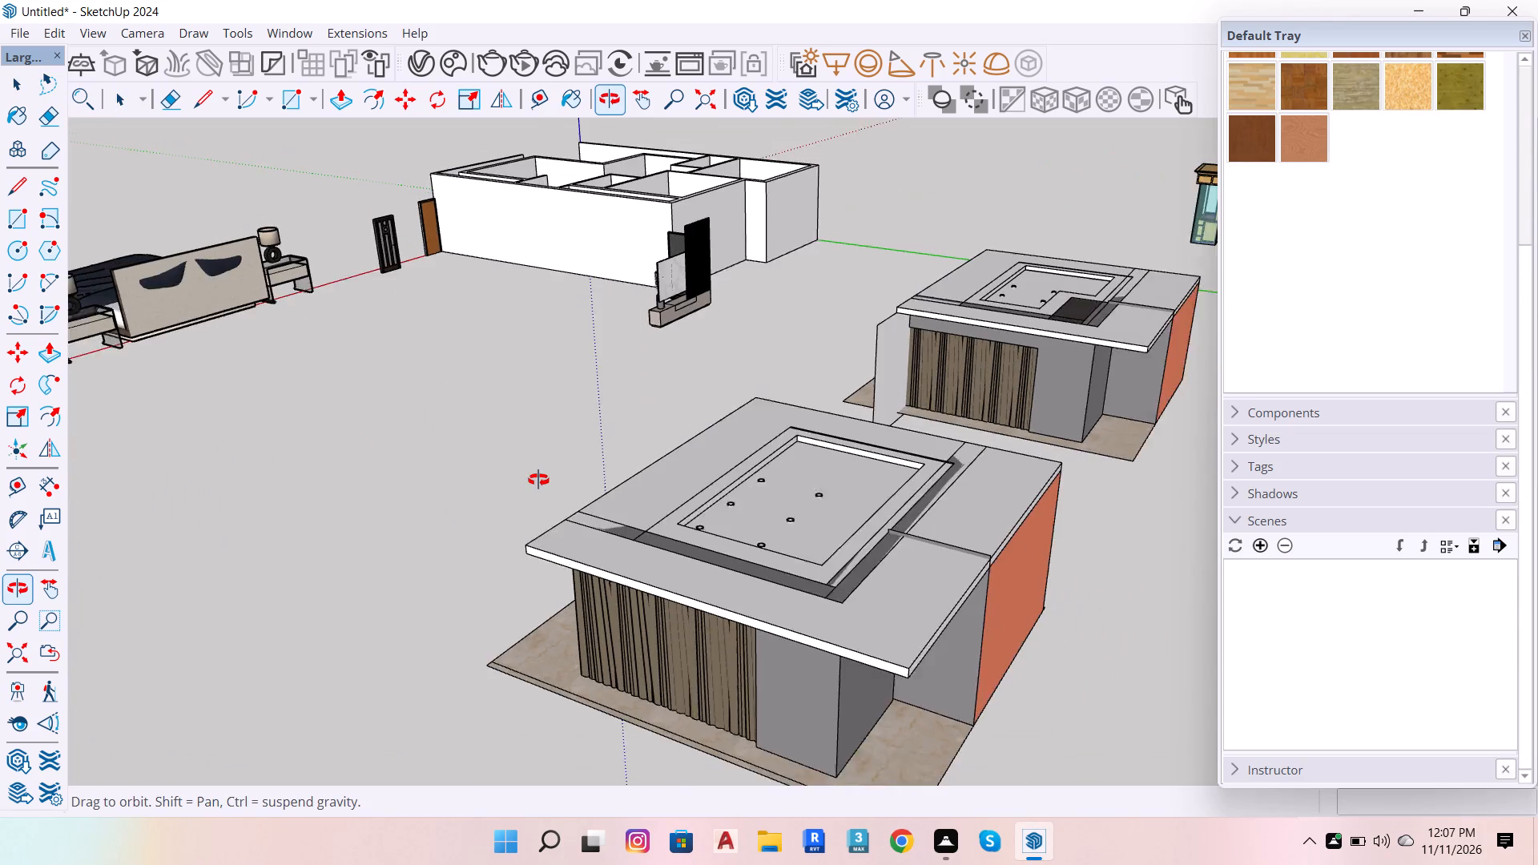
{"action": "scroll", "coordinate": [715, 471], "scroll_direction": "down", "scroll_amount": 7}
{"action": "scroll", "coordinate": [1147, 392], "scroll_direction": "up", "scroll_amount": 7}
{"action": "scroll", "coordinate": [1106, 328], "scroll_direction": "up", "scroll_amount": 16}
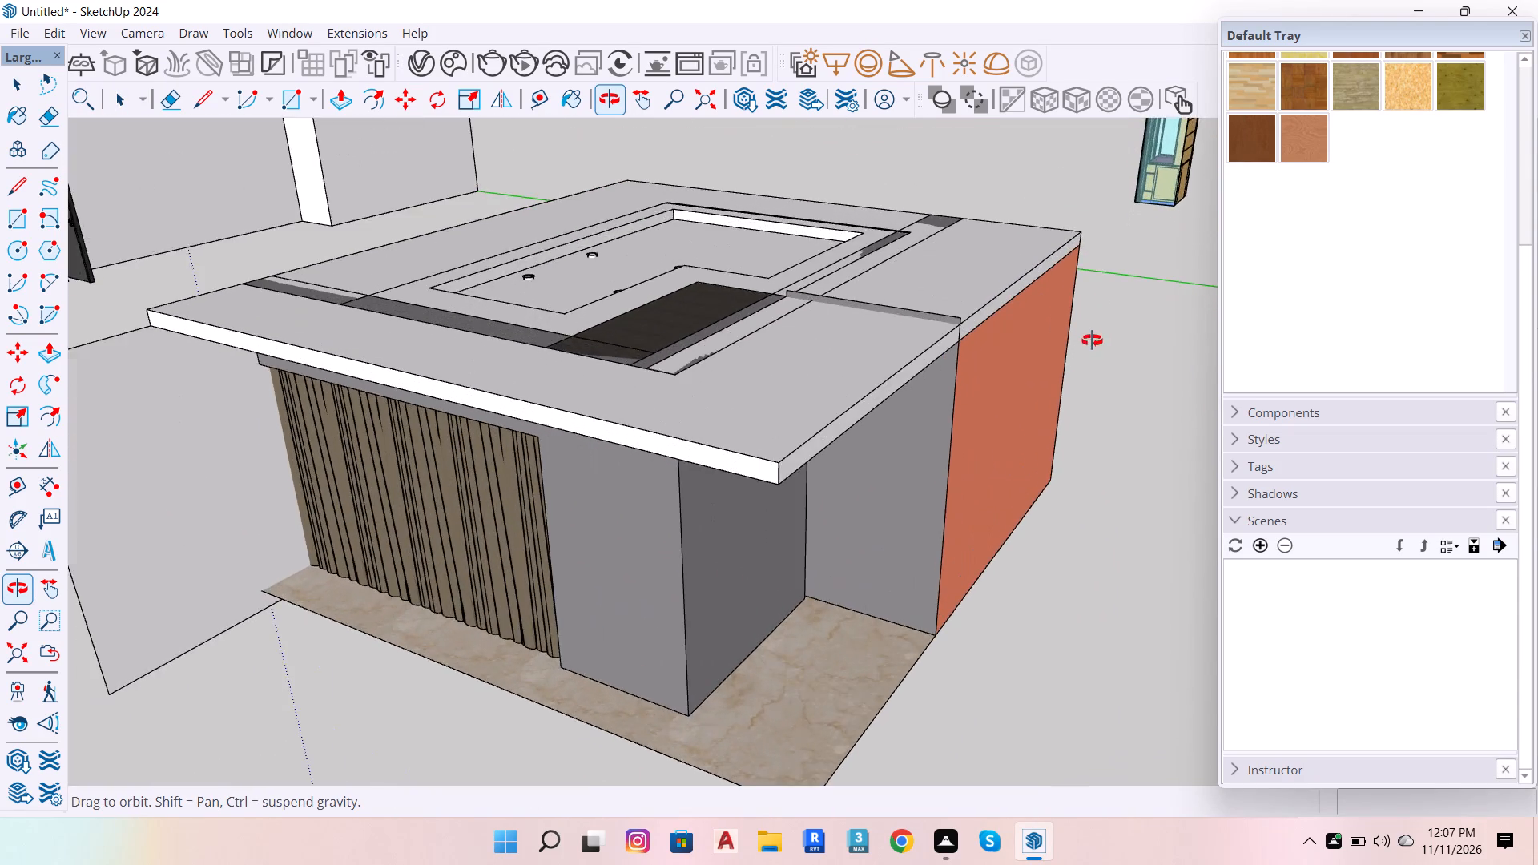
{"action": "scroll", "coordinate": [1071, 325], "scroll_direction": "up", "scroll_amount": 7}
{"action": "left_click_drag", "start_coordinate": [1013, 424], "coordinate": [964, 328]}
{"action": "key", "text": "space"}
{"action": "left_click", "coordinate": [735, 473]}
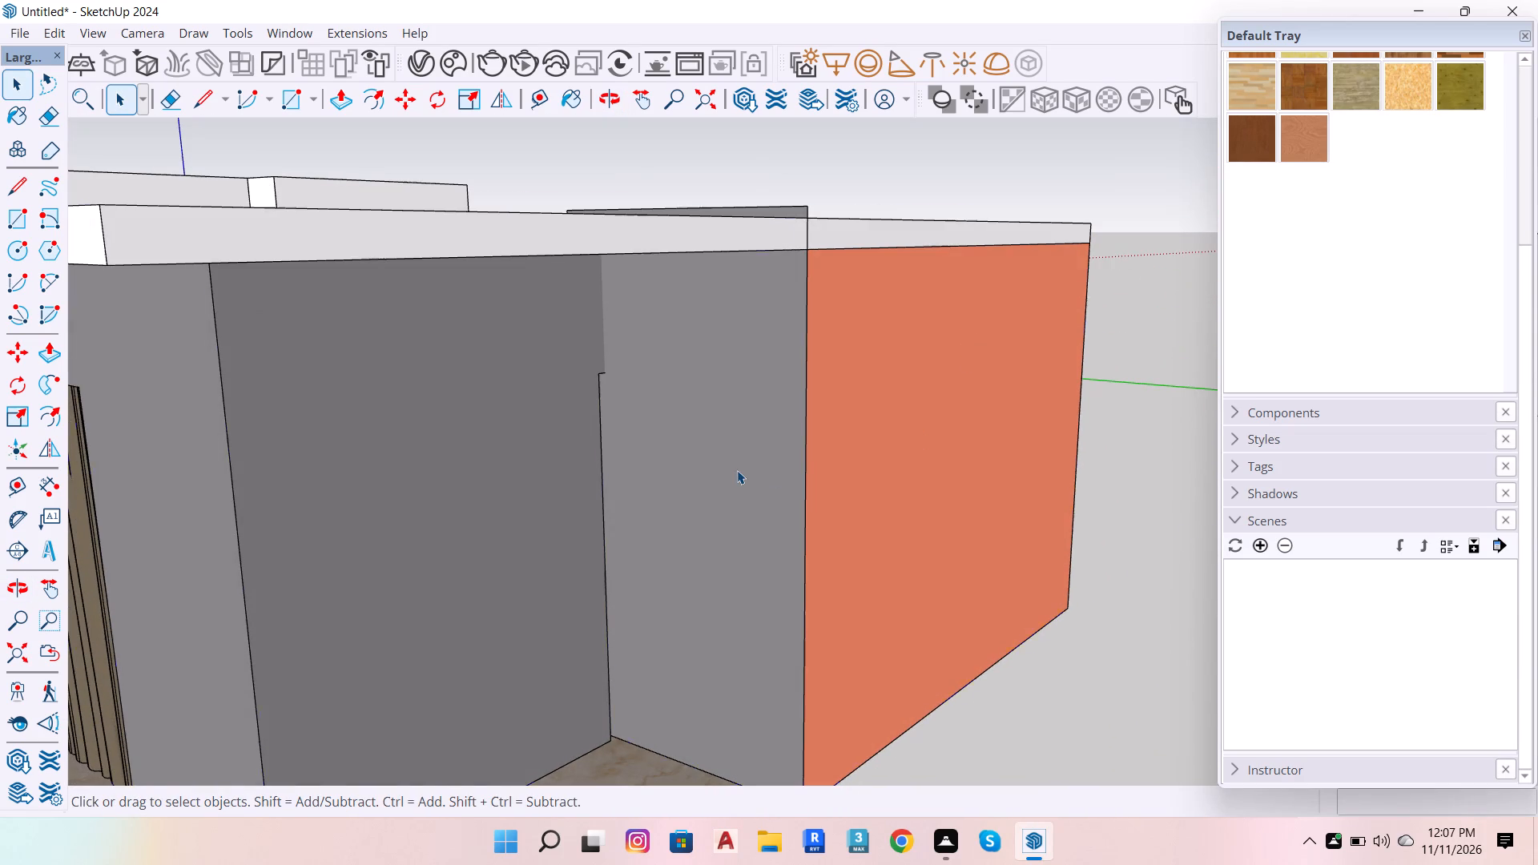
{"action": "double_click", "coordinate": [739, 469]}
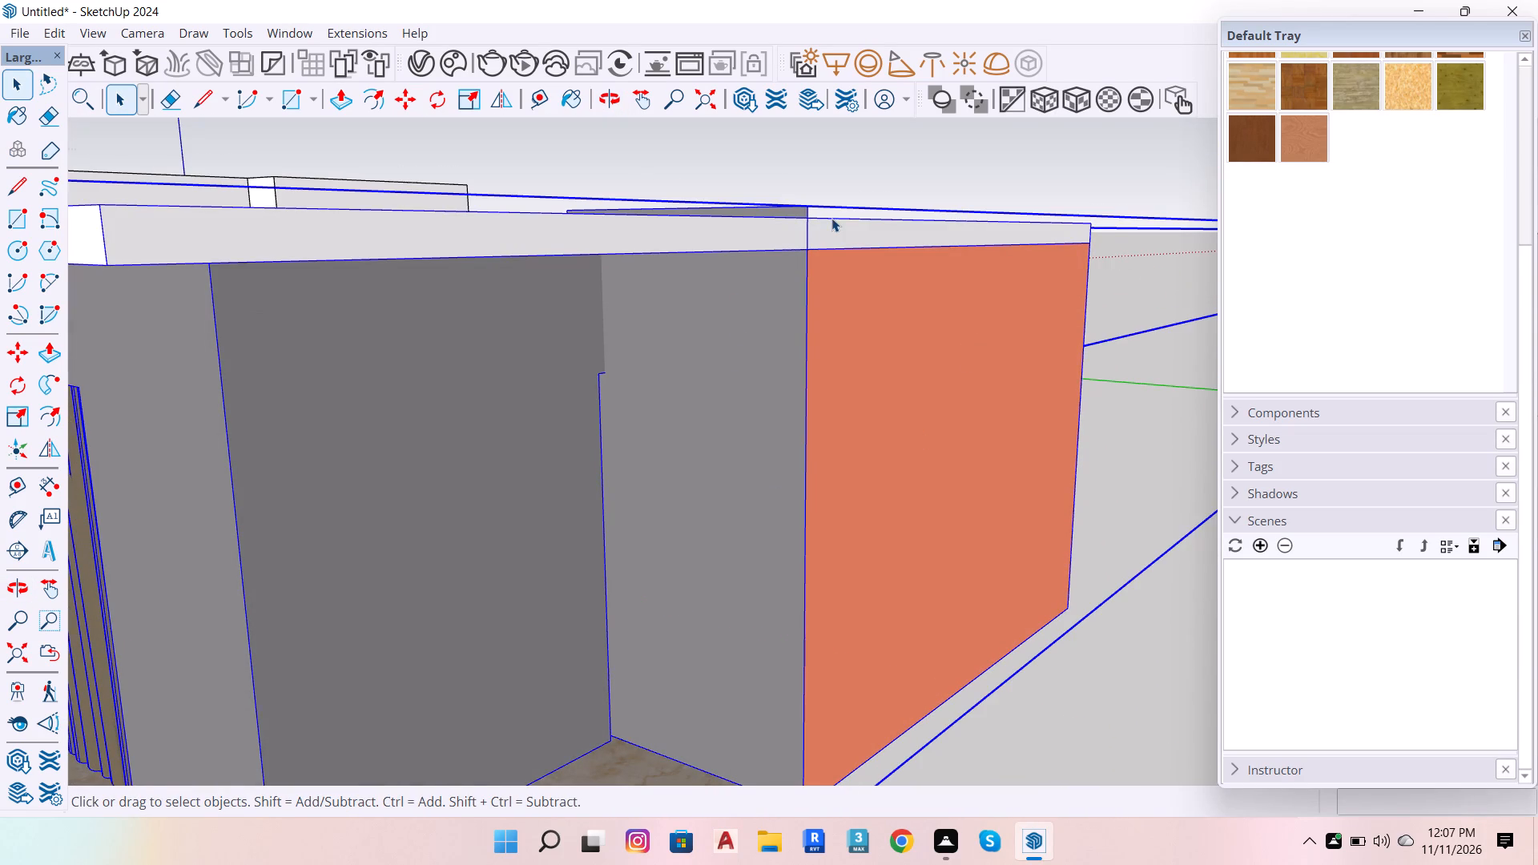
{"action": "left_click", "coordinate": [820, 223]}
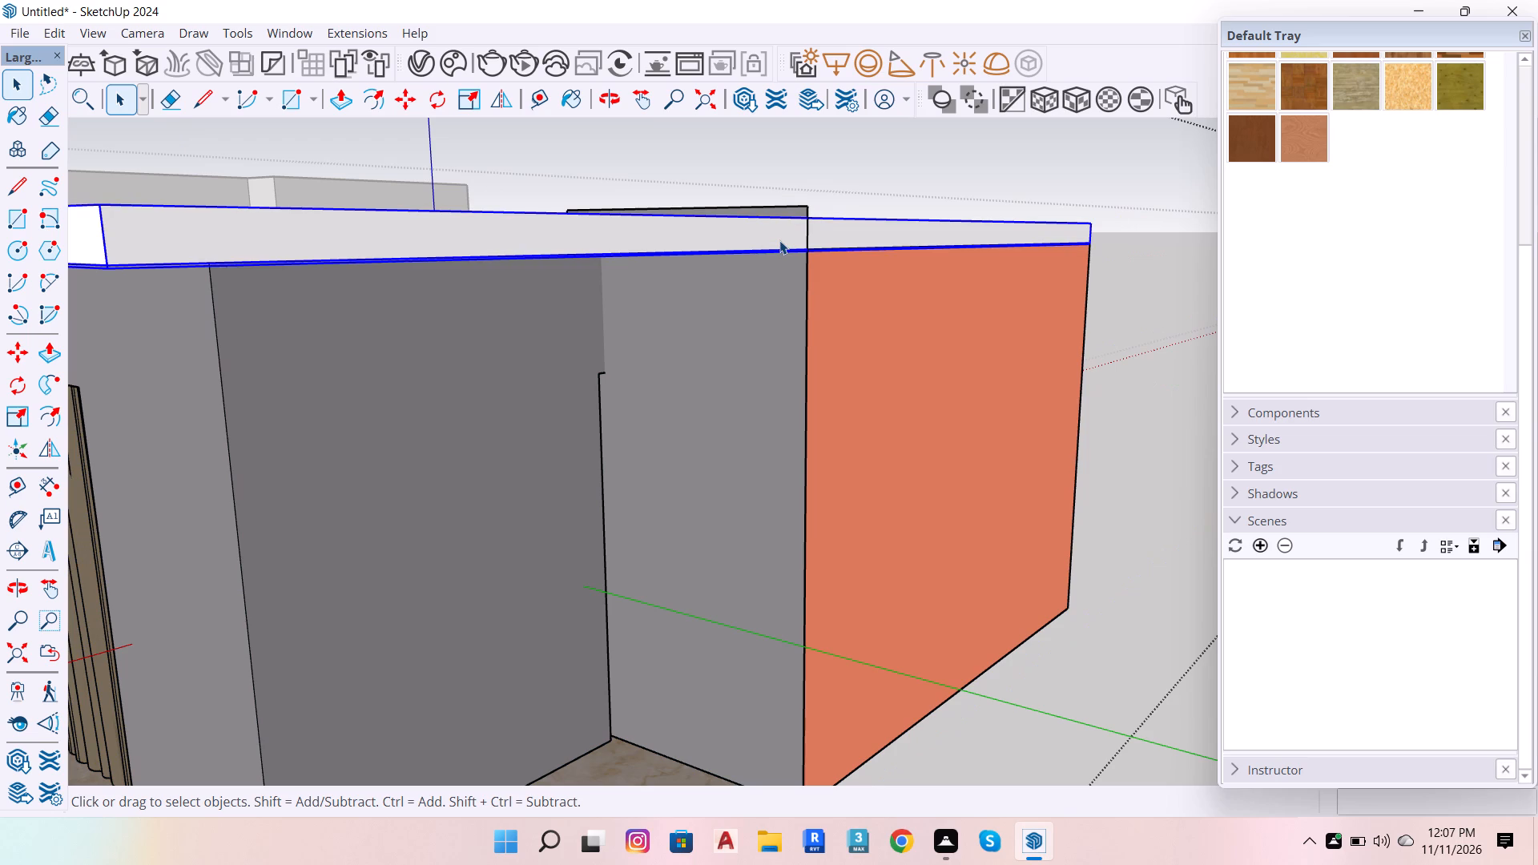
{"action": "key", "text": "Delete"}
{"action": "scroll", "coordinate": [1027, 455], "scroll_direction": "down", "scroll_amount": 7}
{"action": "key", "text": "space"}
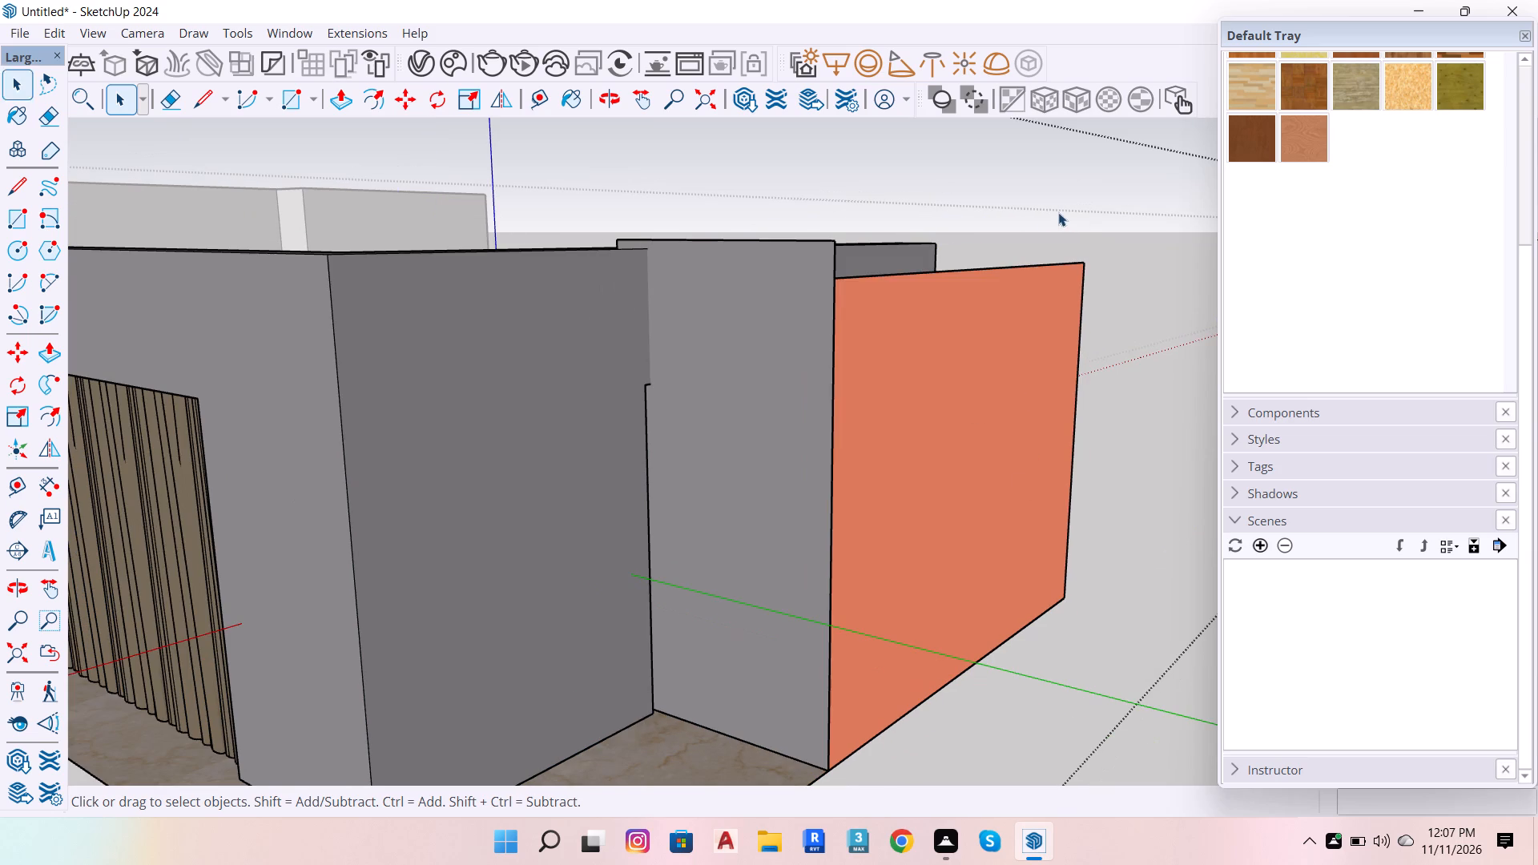
Examine the opened bar room's interior from above and the separate glass display cabinet beyond it.
{"action": "key", "text": "o"}
{"action": "left_click_drag", "start_coordinate": [1009, 91], "coordinate": [1012, 359]}
{"action": "left_click_drag", "start_coordinate": [980, 246], "coordinate": [980, 485]}
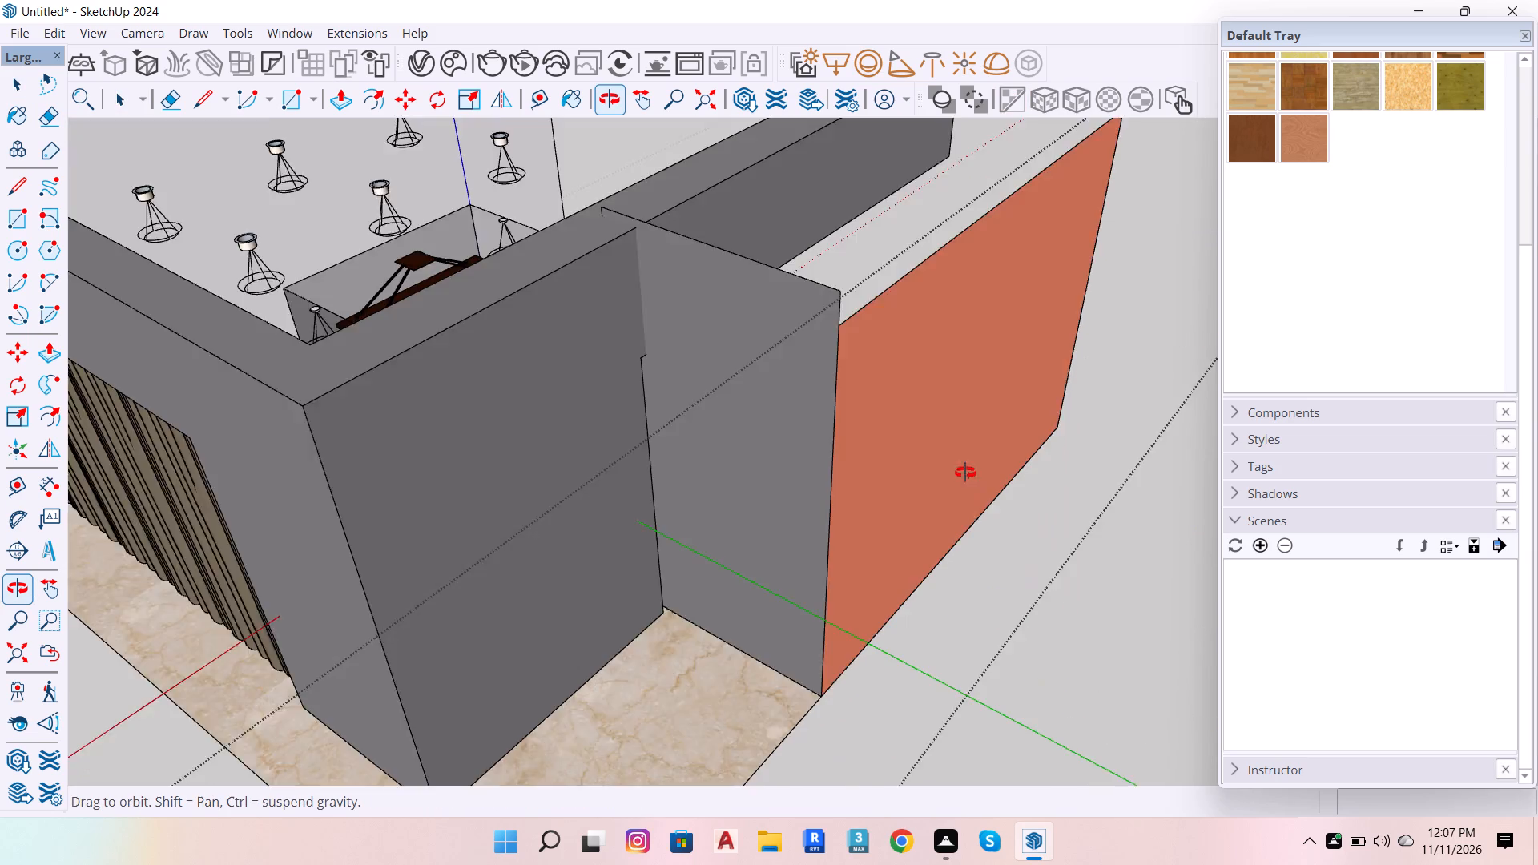
{"action": "scroll", "coordinate": [914, 474], "scroll_direction": "down", "scroll_amount": 15}
{"action": "left_click_drag", "start_coordinate": [774, 336], "coordinate": [811, 518]}
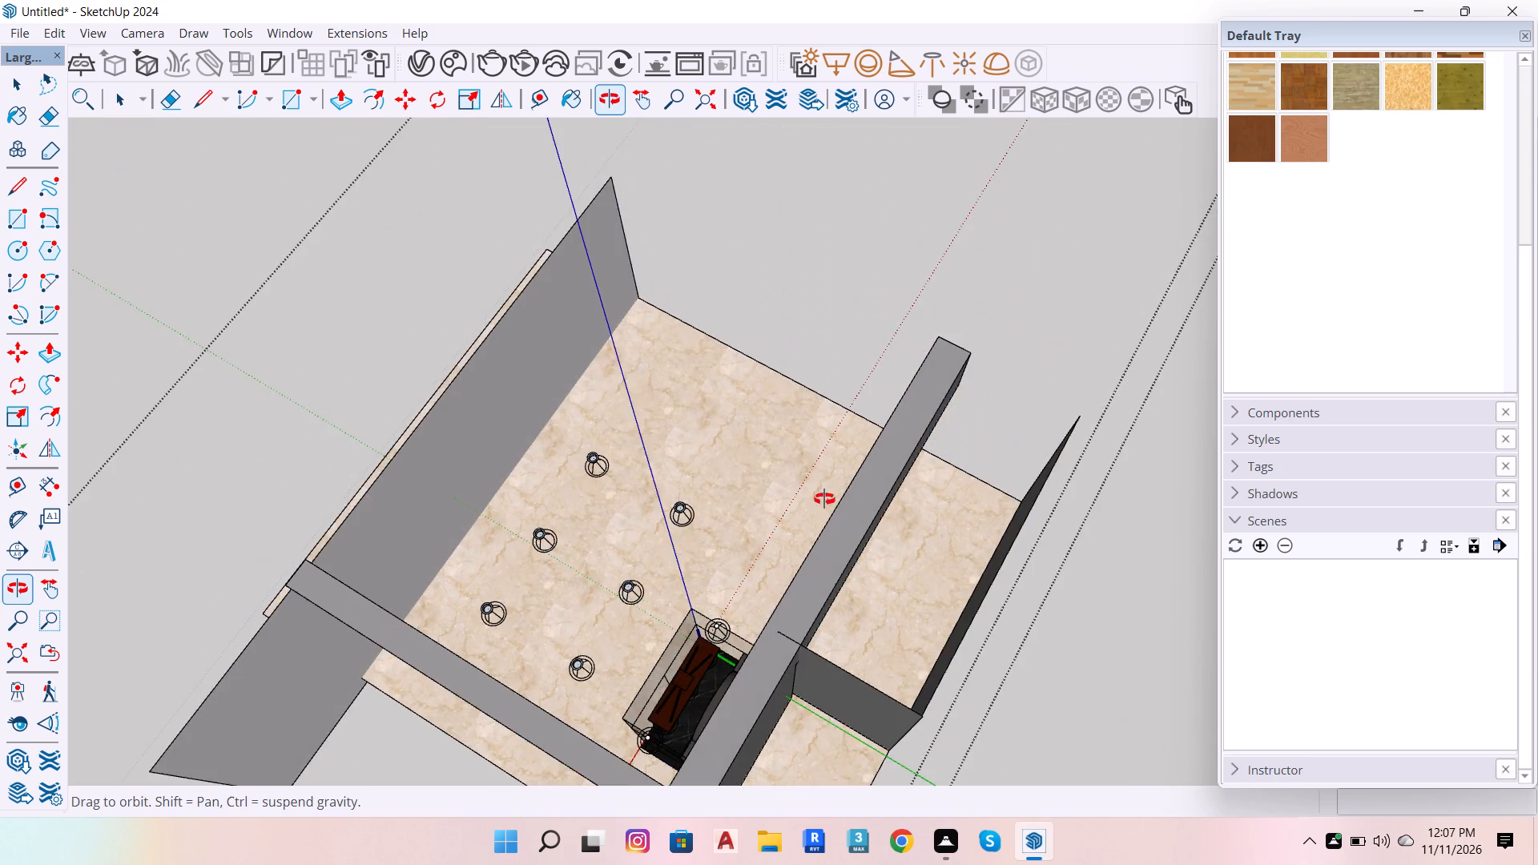
{"action": "left_click_drag", "start_coordinate": [829, 483], "coordinate": [239, 400]}
{"action": "left_click_drag", "start_coordinate": [835, 503], "coordinate": [230, 361]}
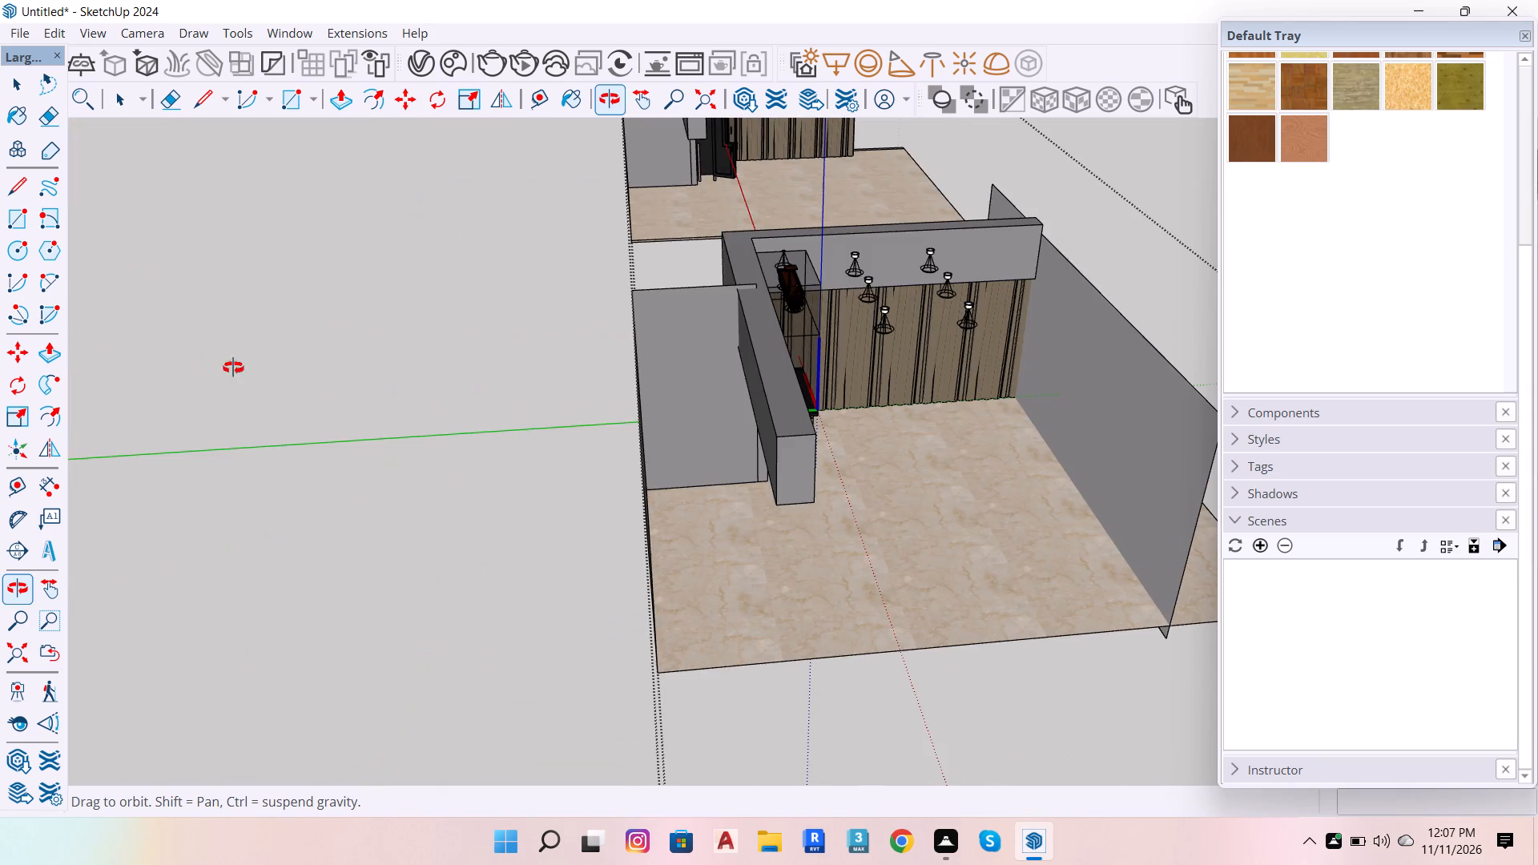
{"action": "left_click_drag", "start_coordinate": [1001, 490], "coordinate": [863, 420]}
{"action": "scroll", "coordinate": [904, 410], "scroll_direction": "down", "scroll_amount": 20}
{"action": "scroll", "coordinate": [904, 410], "scroll_direction": "down", "scroll_amount": 13}
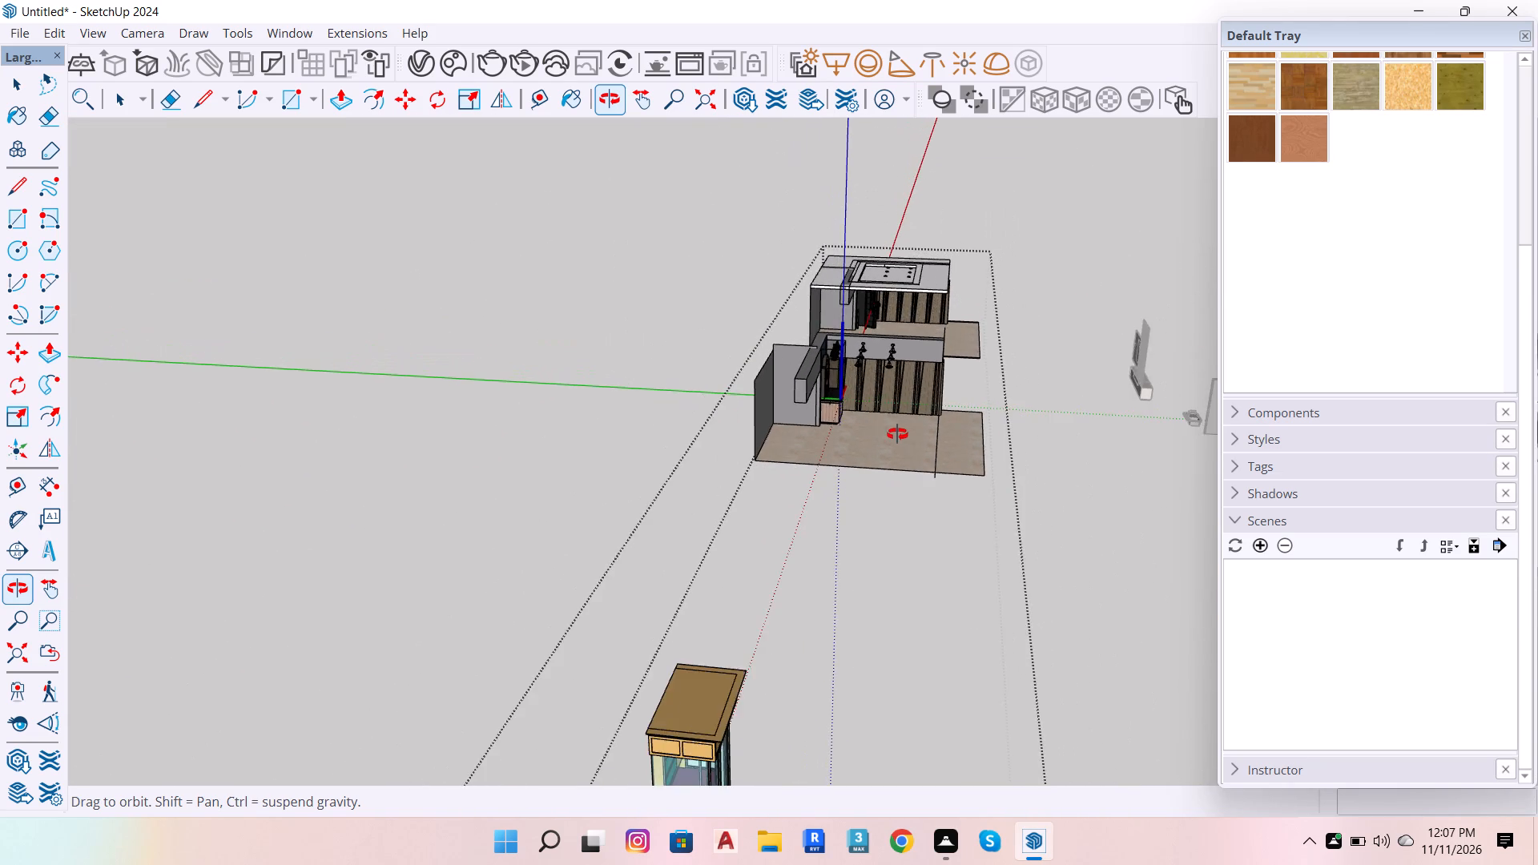
{"action": "left_click_drag", "start_coordinate": [802, 692], "coordinate": [504, 564]}
{"action": "scroll", "coordinate": [320, 422], "scroll_direction": "up", "scroll_amount": 7}
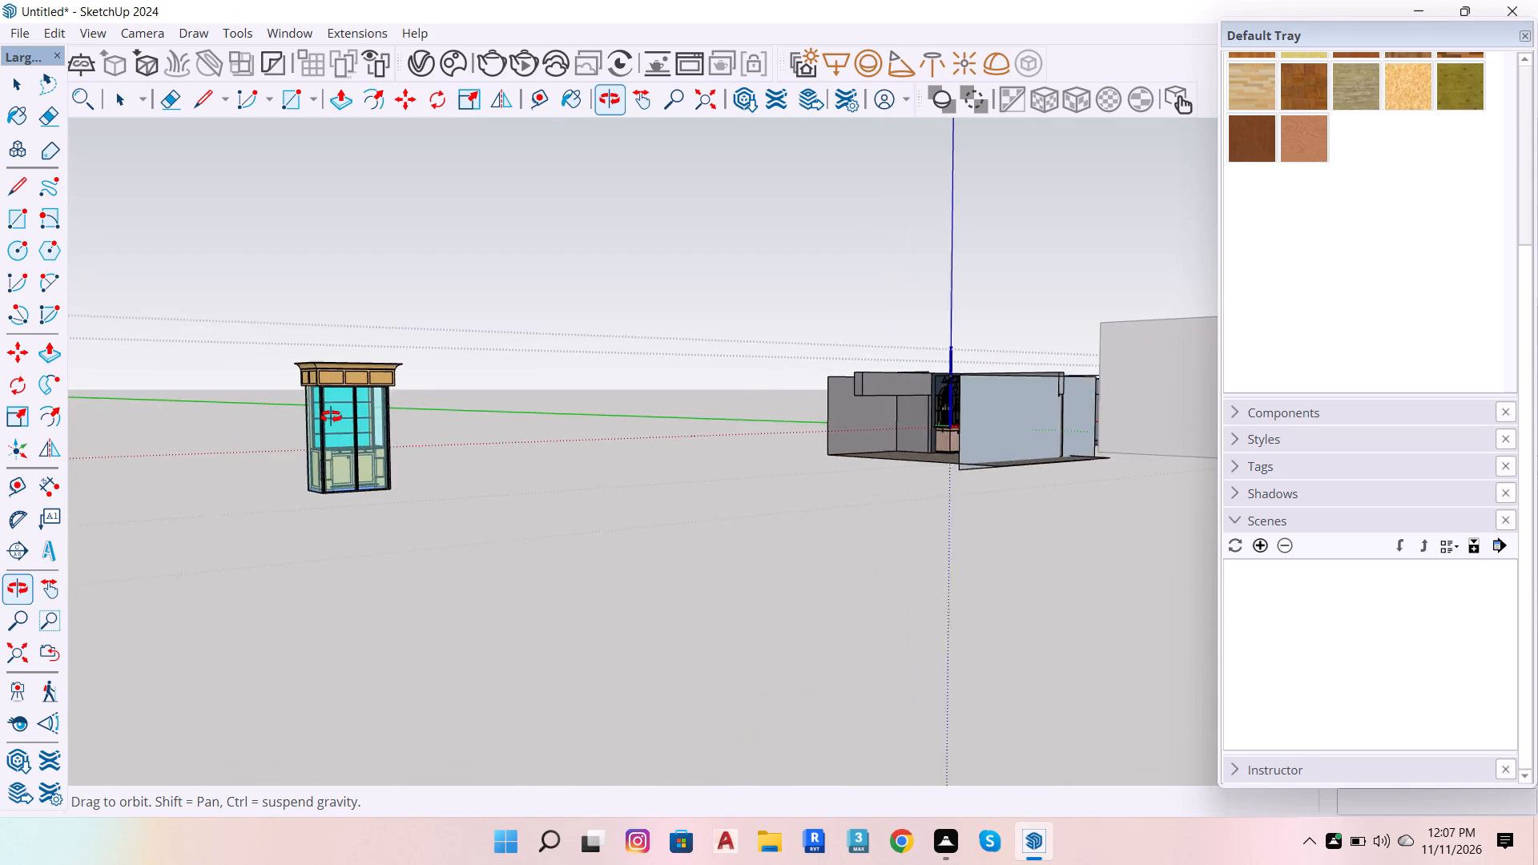
{"action": "scroll", "coordinate": [348, 437], "scroll_direction": "up", "scroll_amount": 8}
Leave the bar model's editing mode and delete the whole imported bar model, including its rooms and display cabinet.
{"action": "key", "text": "space"}
{"action": "left_click", "coordinate": [461, 469]}
{"action": "scroll", "coordinate": [320, 440], "scroll_direction": "up", "scroll_amount": 8}
{"action": "double_click", "coordinate": [561, 468]}
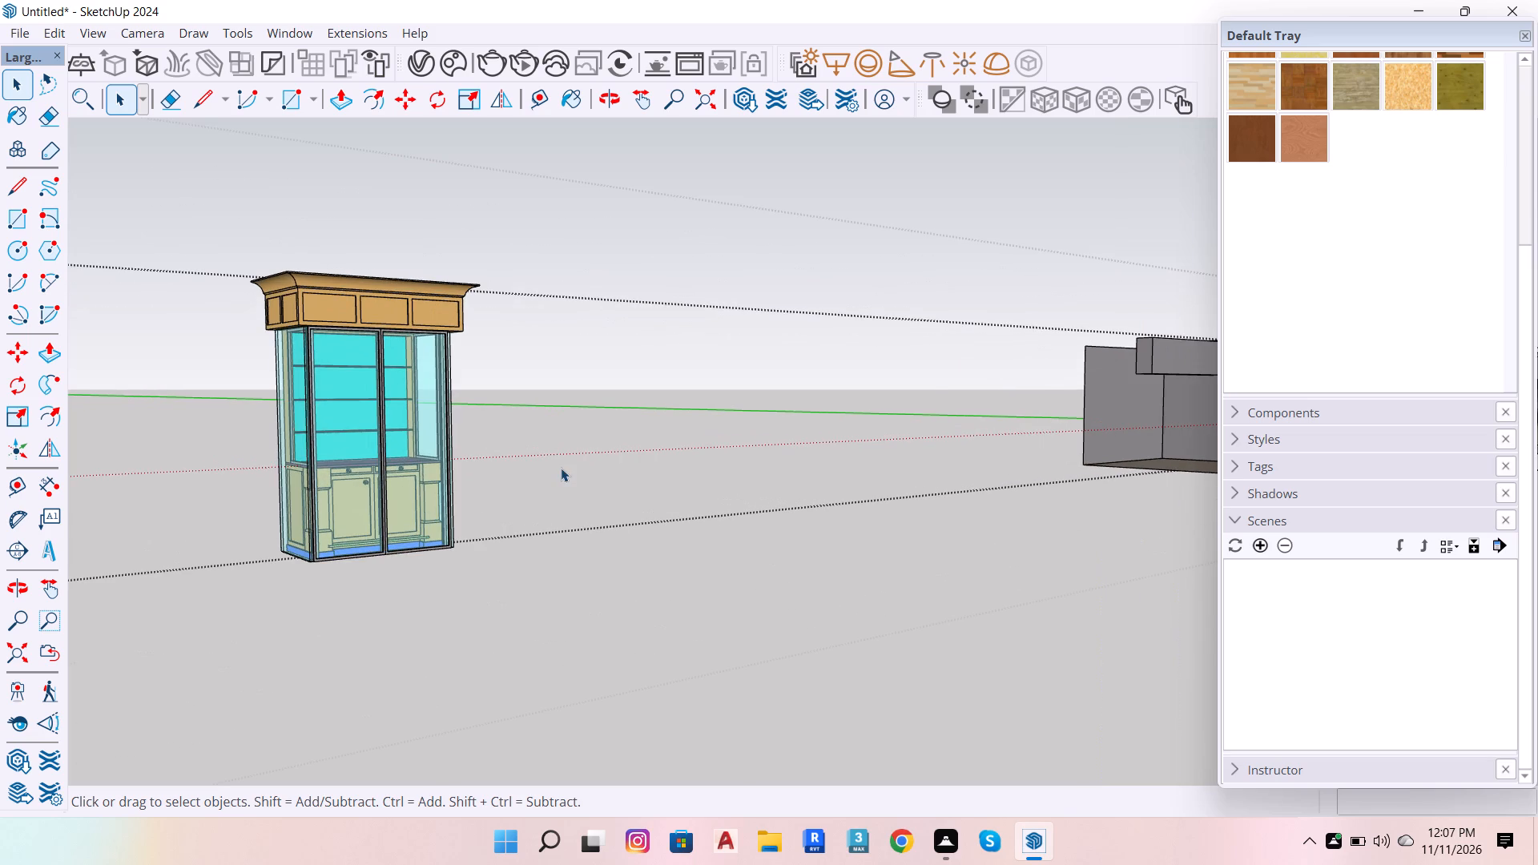
{"action": "left_click", "coordinate": [561, 467]}
{"action": "scroll", "coordinate": [567, 469], "scroll_direction": "down", "scroll_amount": 12}
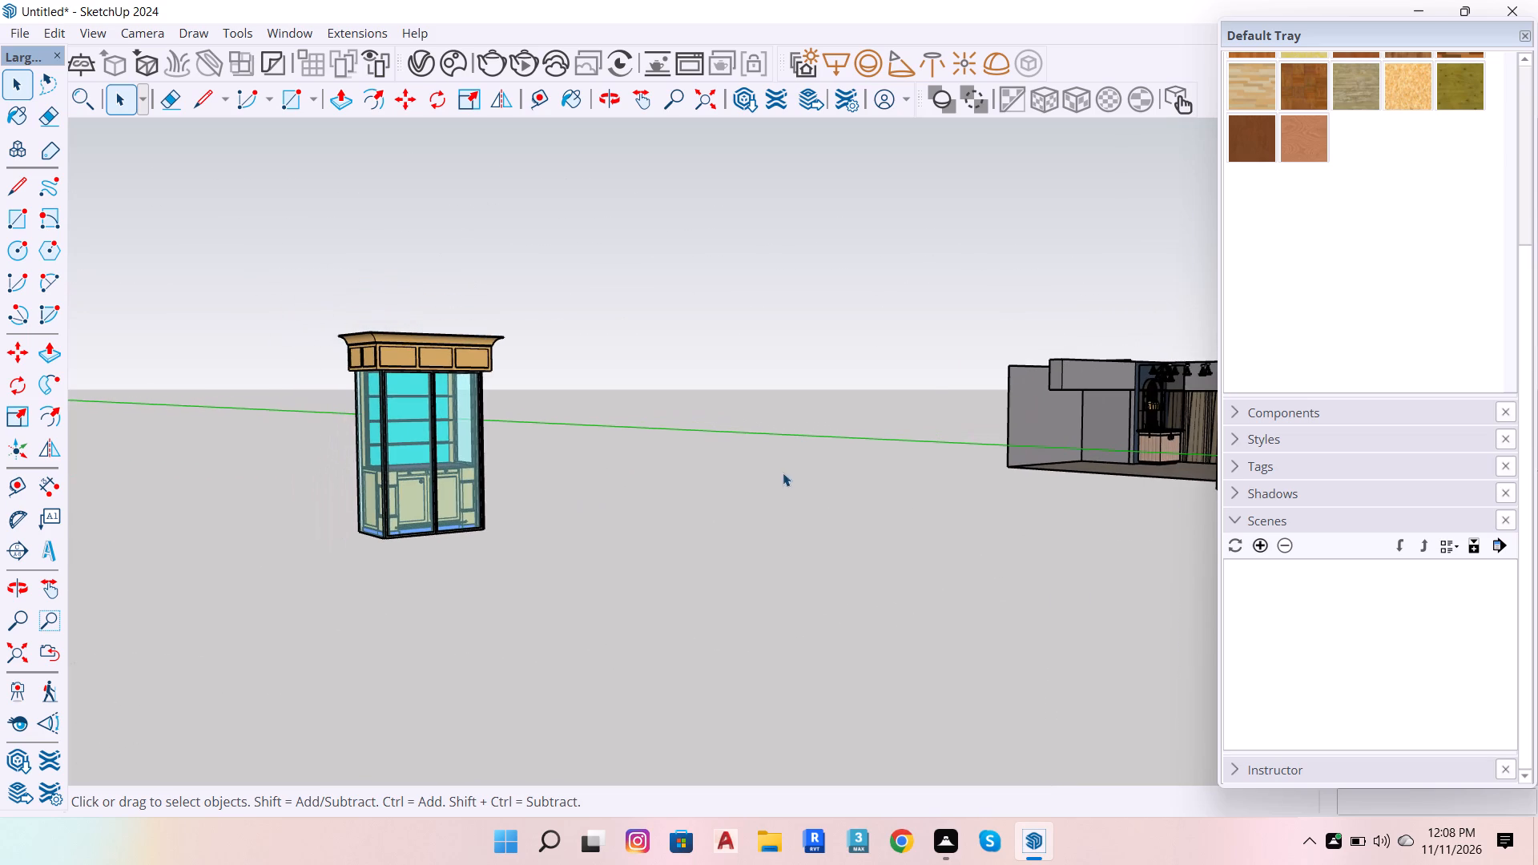
{"action": "key", "text": "ctrl+z"}
{"action": "scroll", "coordinate": [607, 403], "scroll_direction": "down", "scroll_amount": 6}
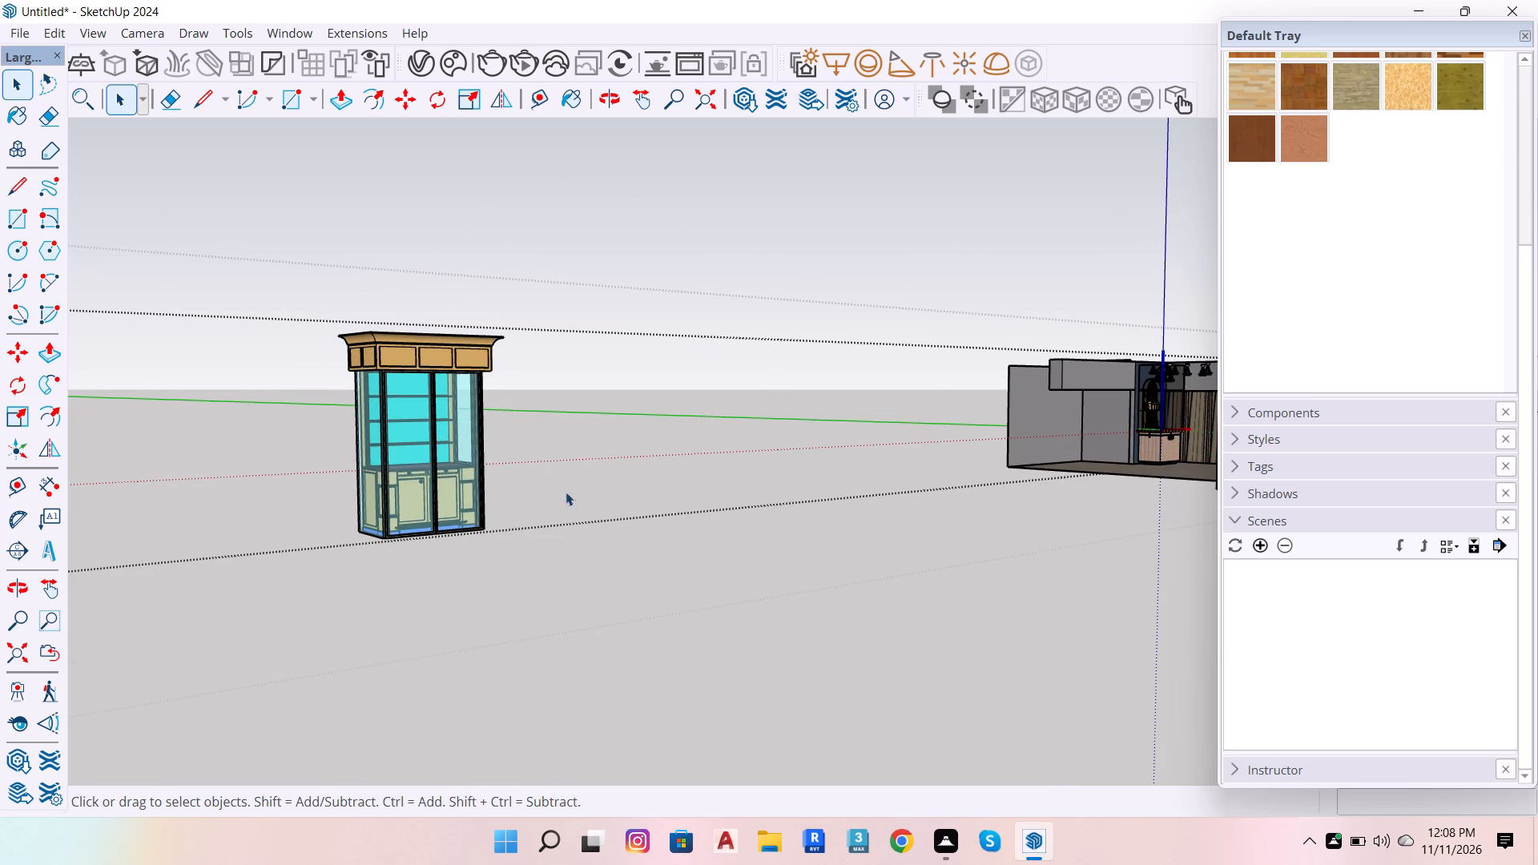
{"action": "left_click", "coordinate": [811, 399]}
{"action": "left_click", "coordinate": [485, 449]}
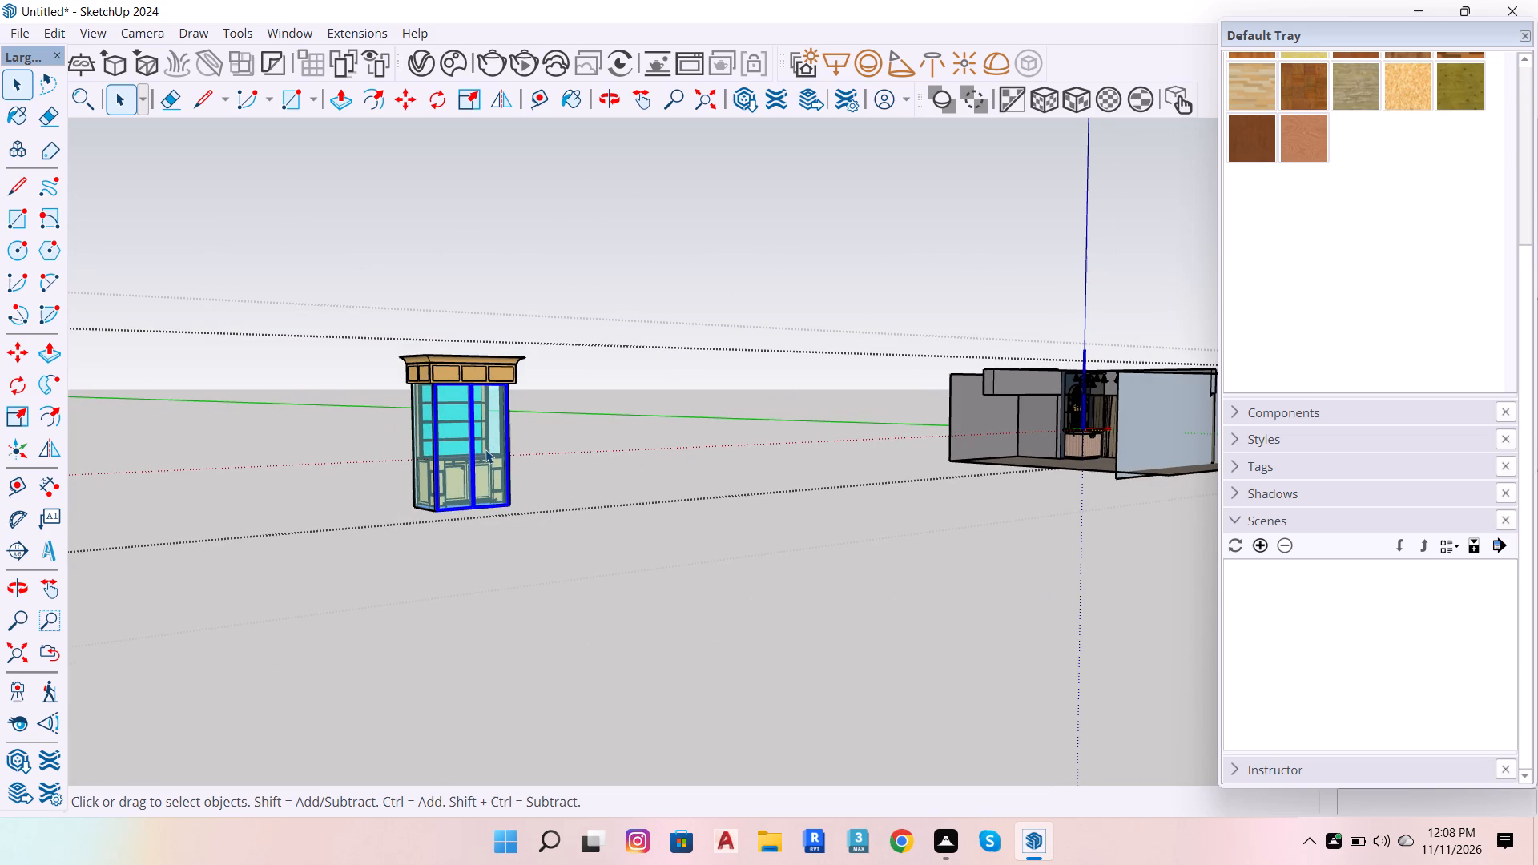
{"action": "triple_click", "coordinate": [635, 440]}
{"action": "left_click", "coordinate": [628, 424]}
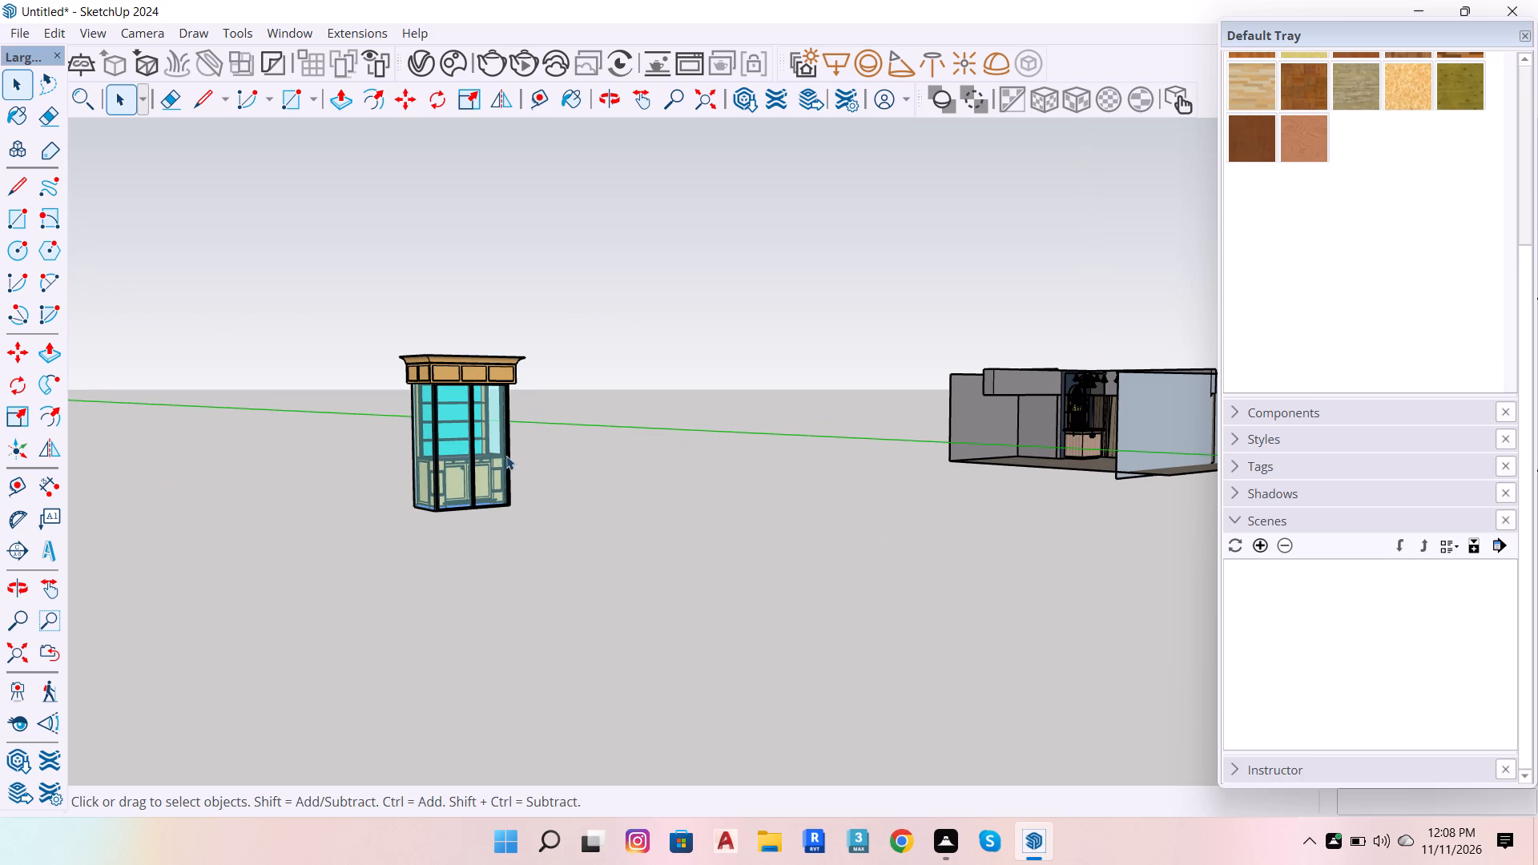
{"action": "left_click", "coordinate": [493, 455]}
{"action": "key", "text": "shift+Delete"}
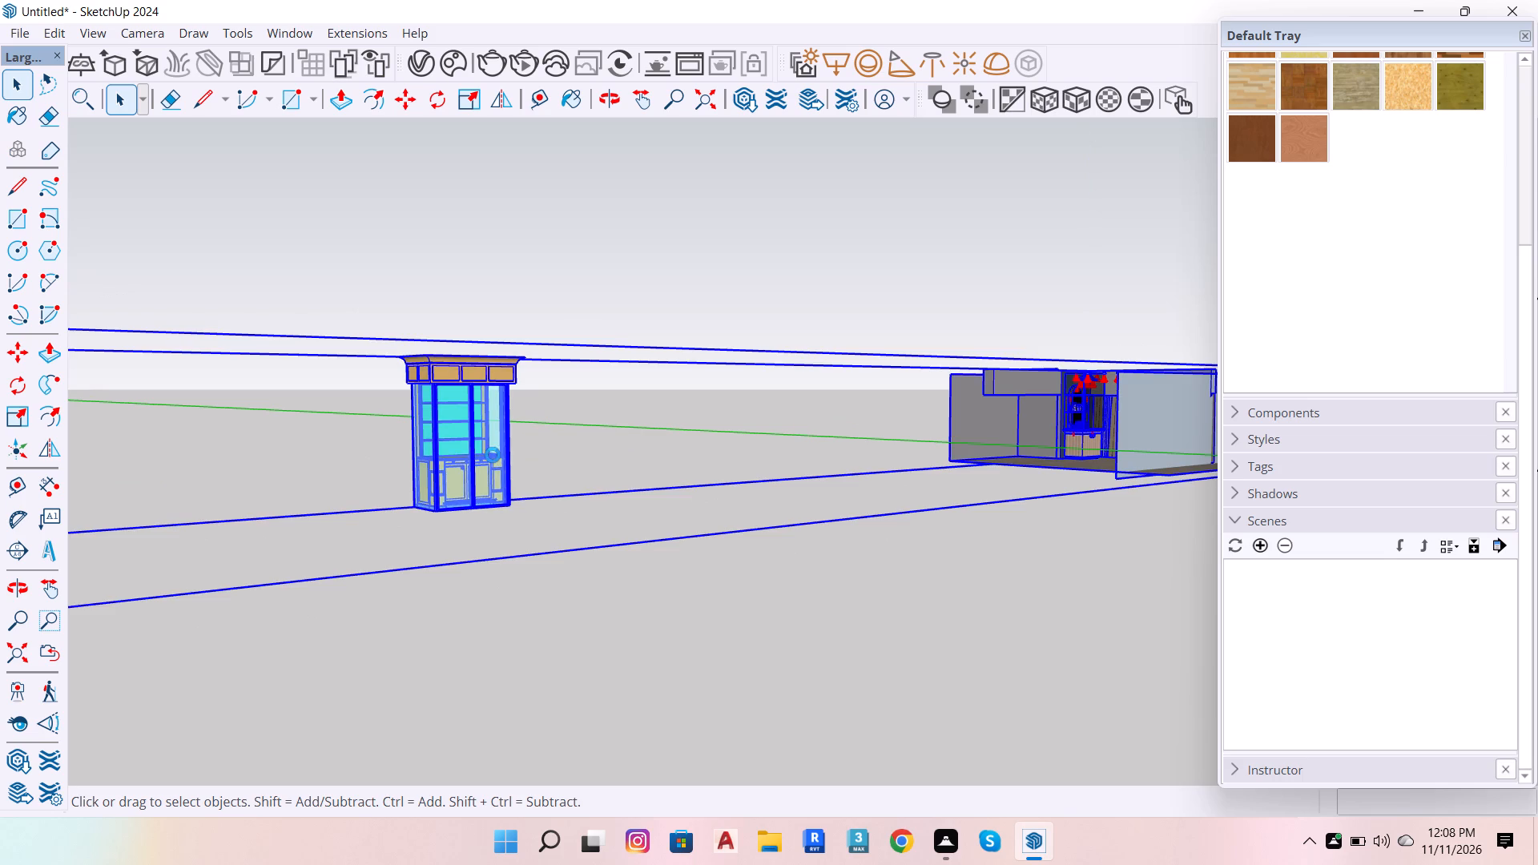
Purge the unused items of the entire model from the Model Info statistics.
{"action": "scroll", "coordinate": [578, 522], "scroll_direction": "down", "scroll_amount": 7}
{"action": "scroll", "coordinate": [321, 614], "scroll_direction": "down", "scroll_amount": 11}
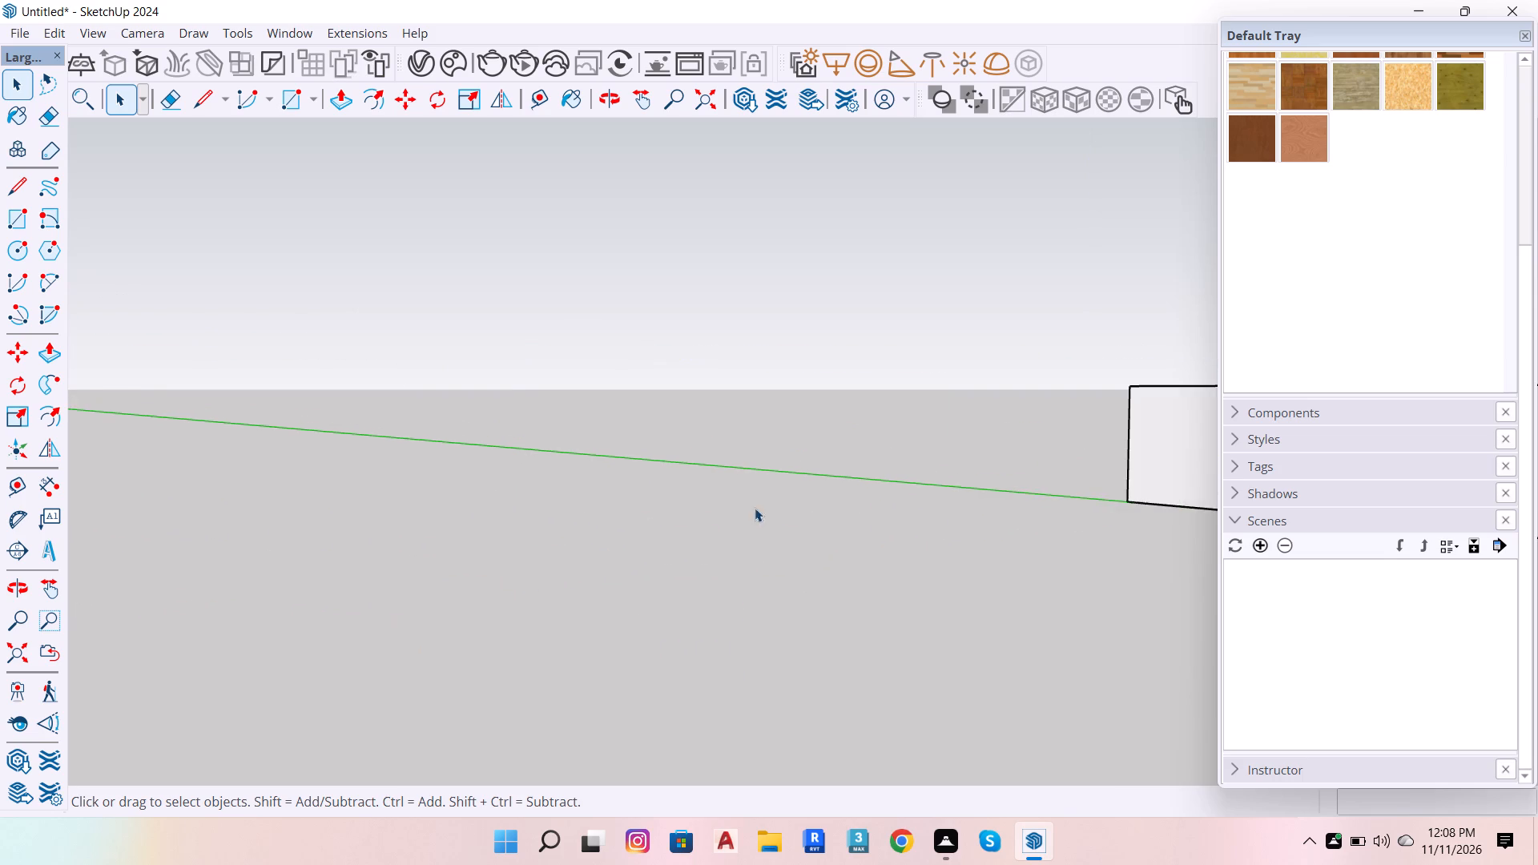
{"action": "scroll", "coordinate": [755, 508], "scroll_direction": "down", "scroll_amount": 3}
{"action": "key", "text": "o"}
{"action": "left_click_drag", "start_coordinate": [945, 352], "coordinate": [947, 568]}
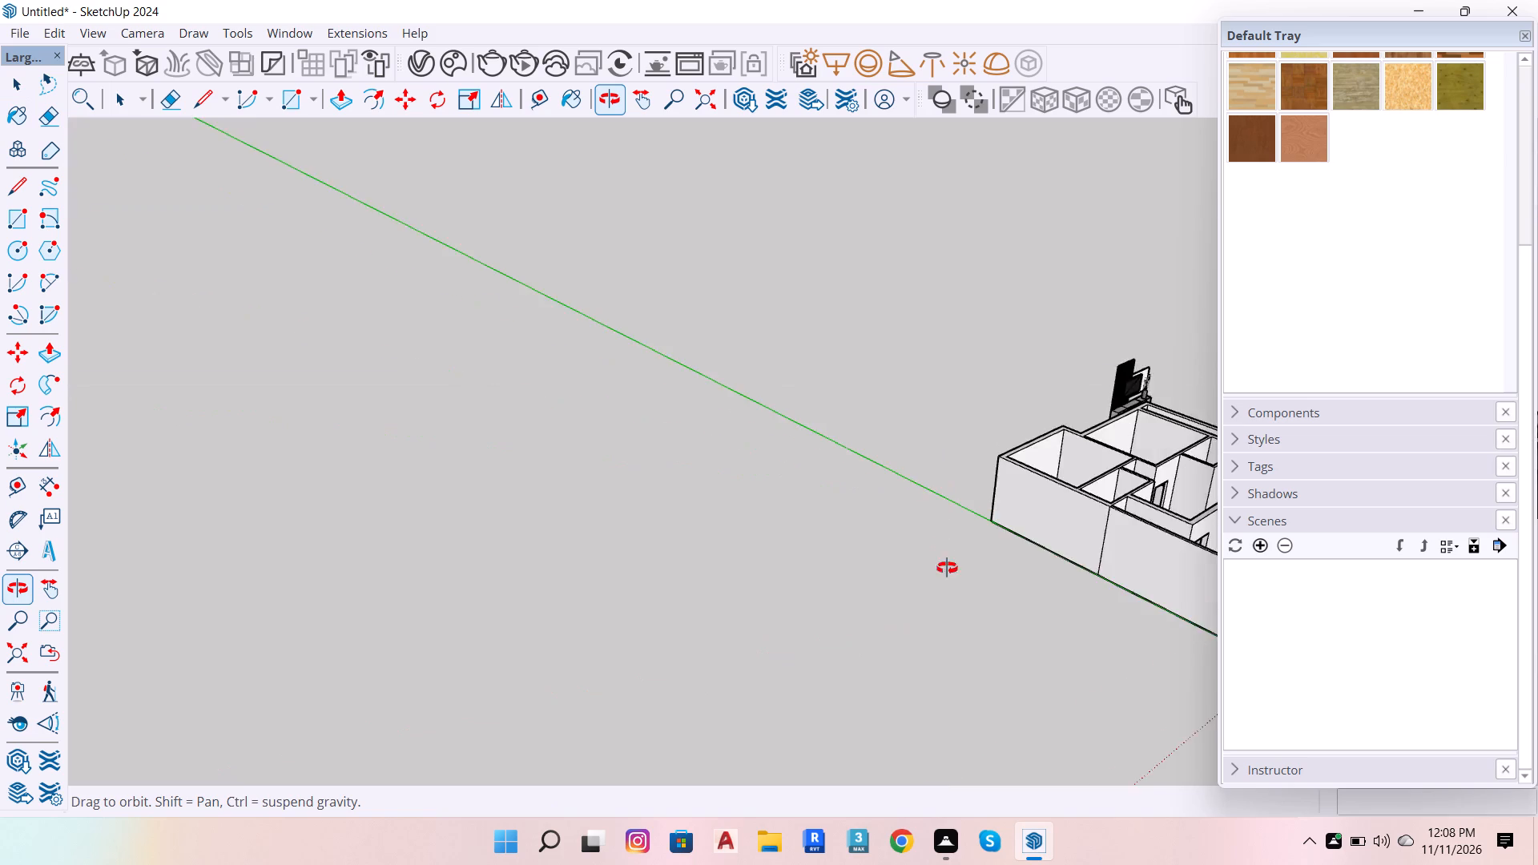
{"action": "left_click_drag", "start_coordinate": [947, 568], "coordinate": [968, 625]}
{"action": "left_click_drag", "start_coordinate": [840, 537], "coordinate": [1357, 514]}
{"action": "left_click_drag", "start_coordinate": [584, 343], "coordinate": [976, 401]}
{"action": "key", "text": "space"}
{"action": "left_click", "coordinate": [354, 26]}
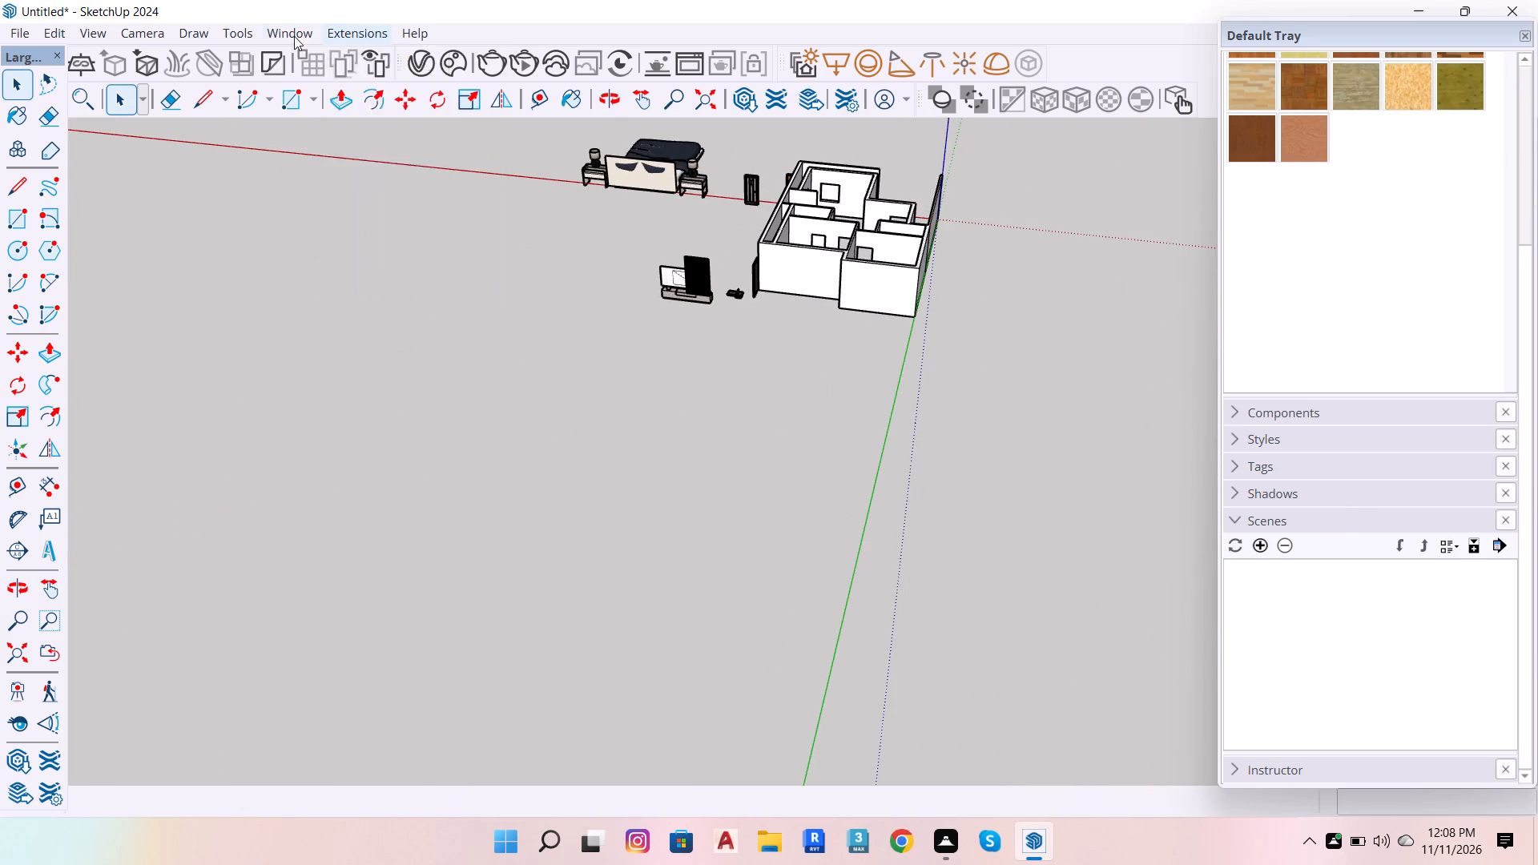
{"action": "left_click", "coordinate": [312, 143]}
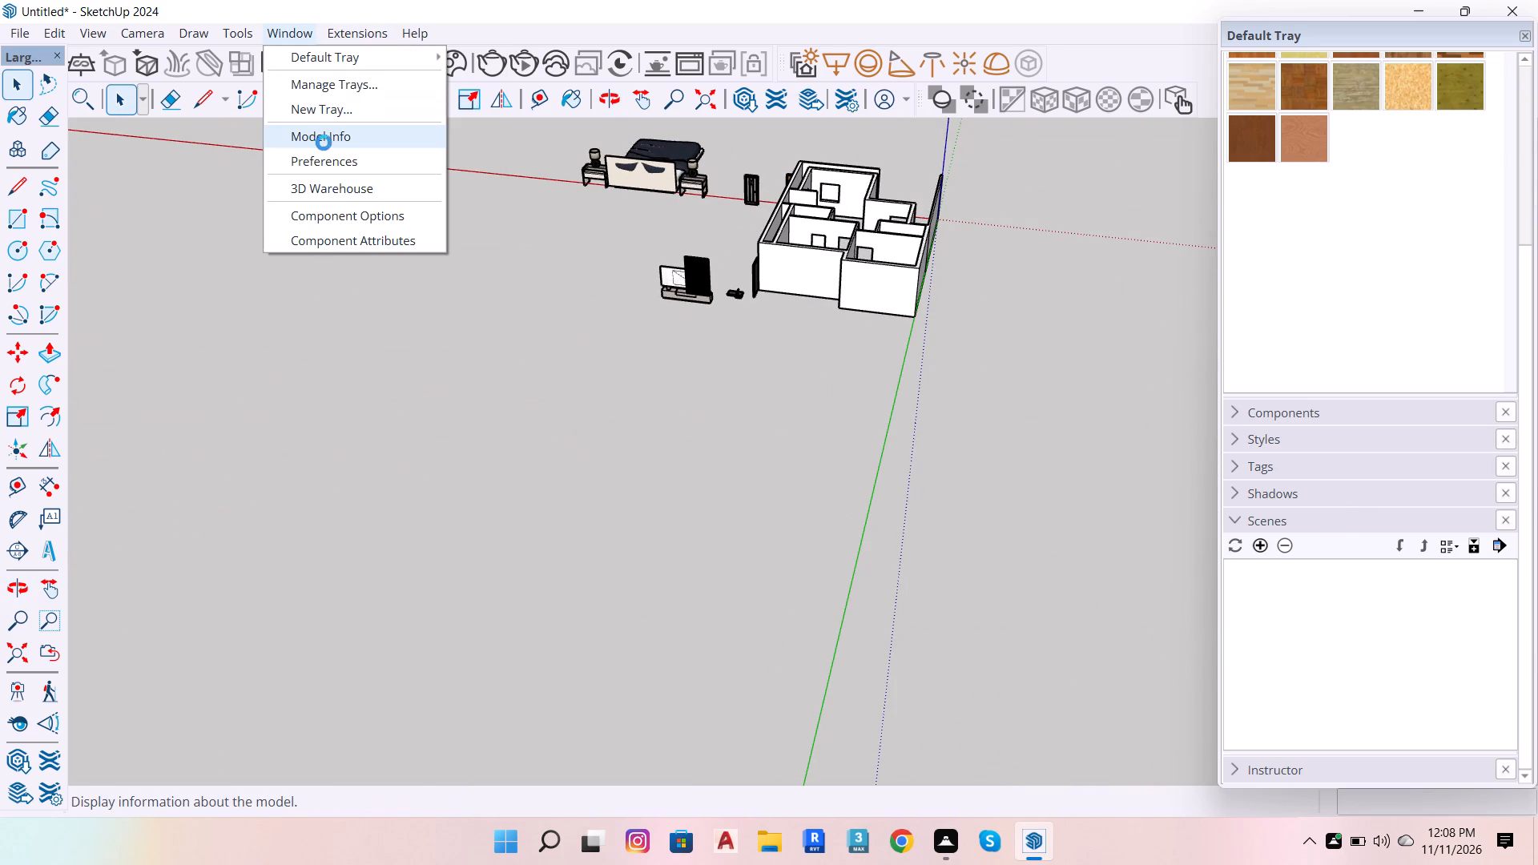
{"action": "left_click", "coordinate": [501, 328]}
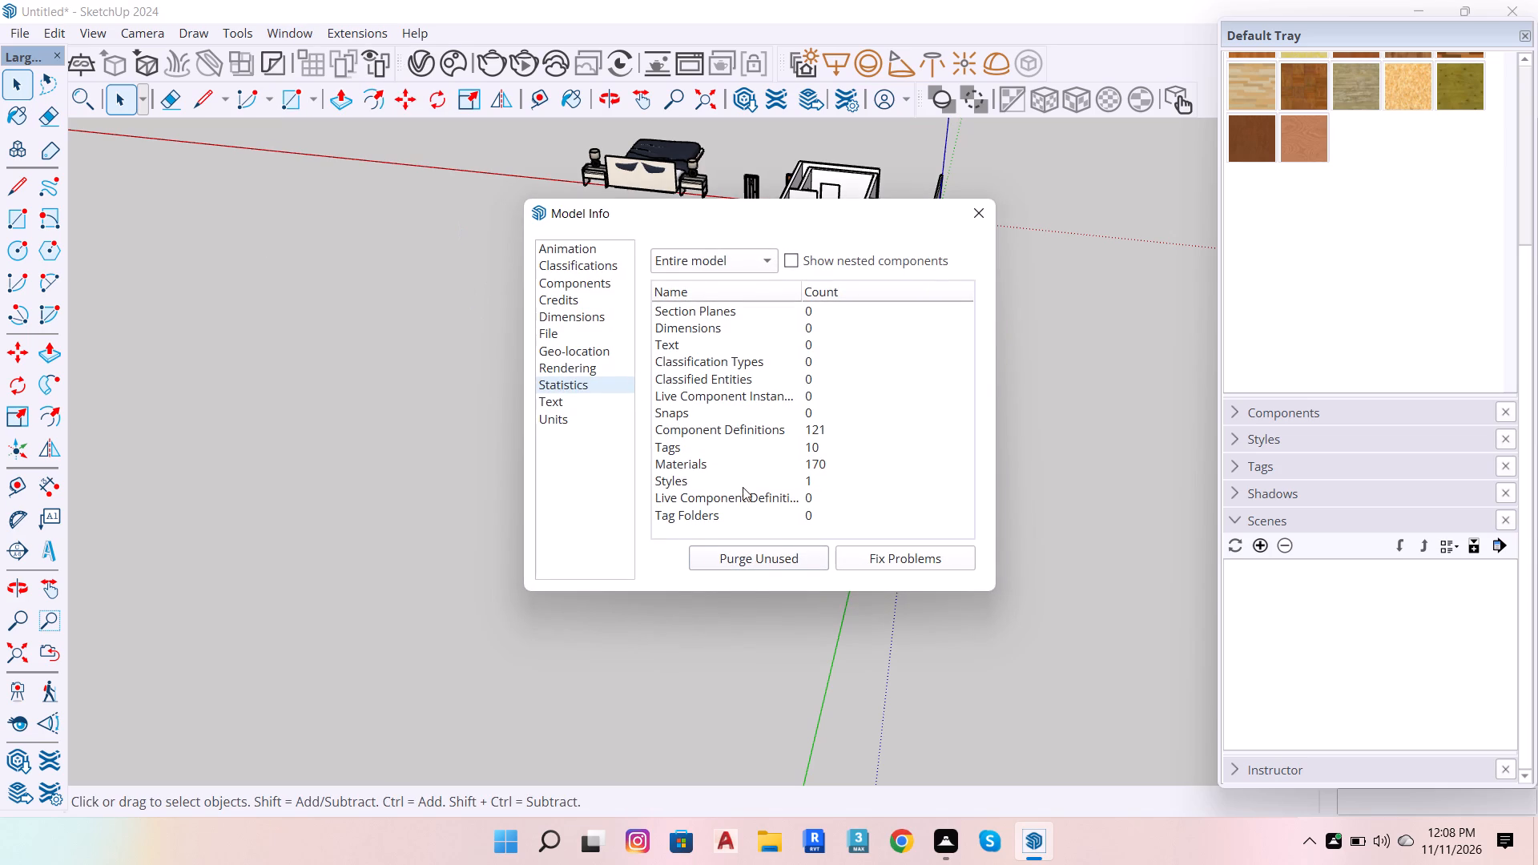
{"action": "left_click", "coordinate": [773, 565]}
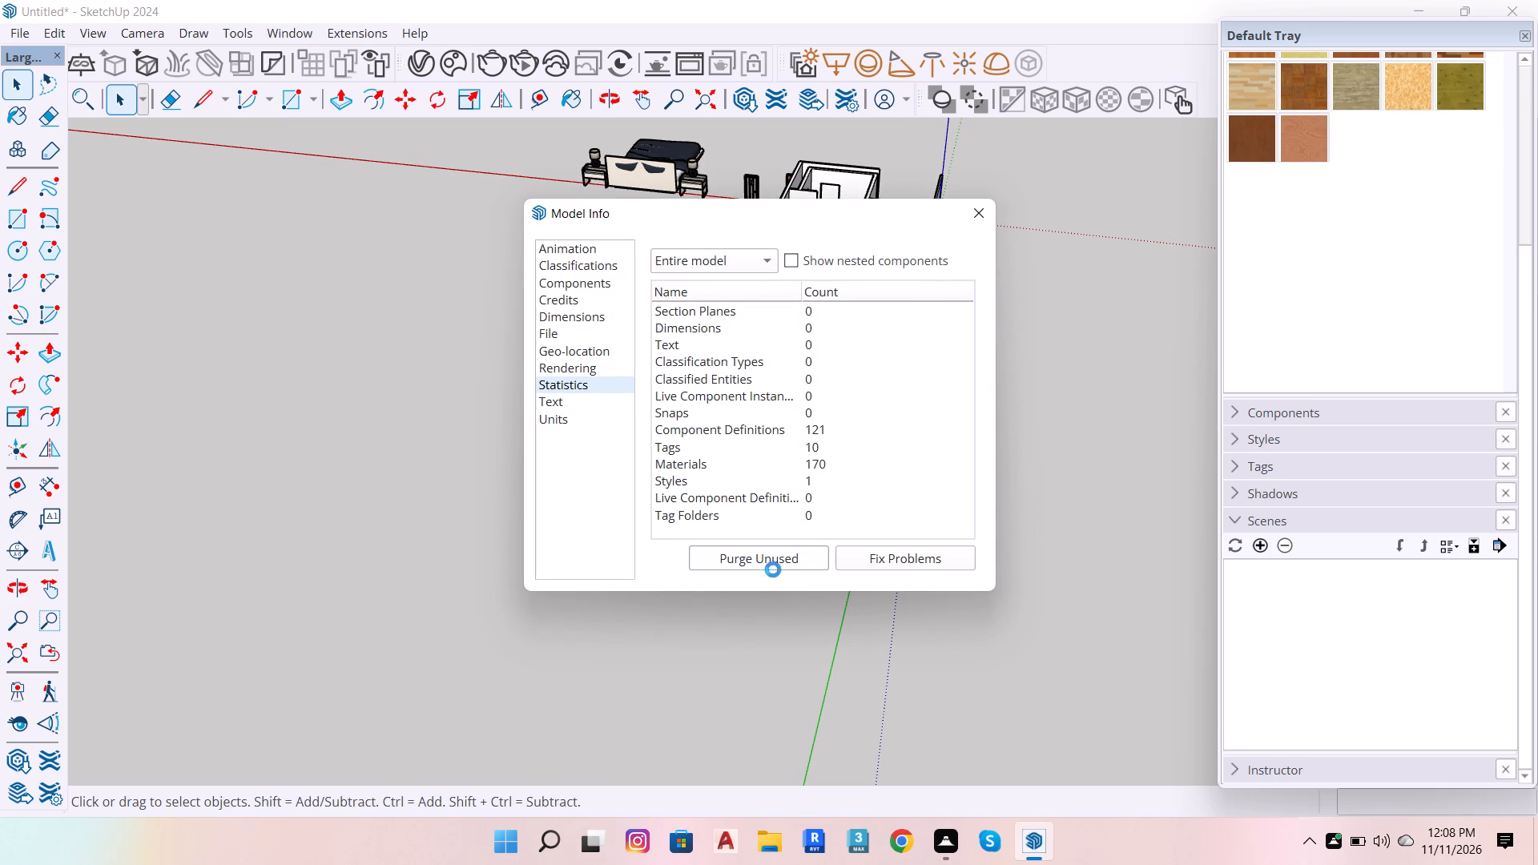
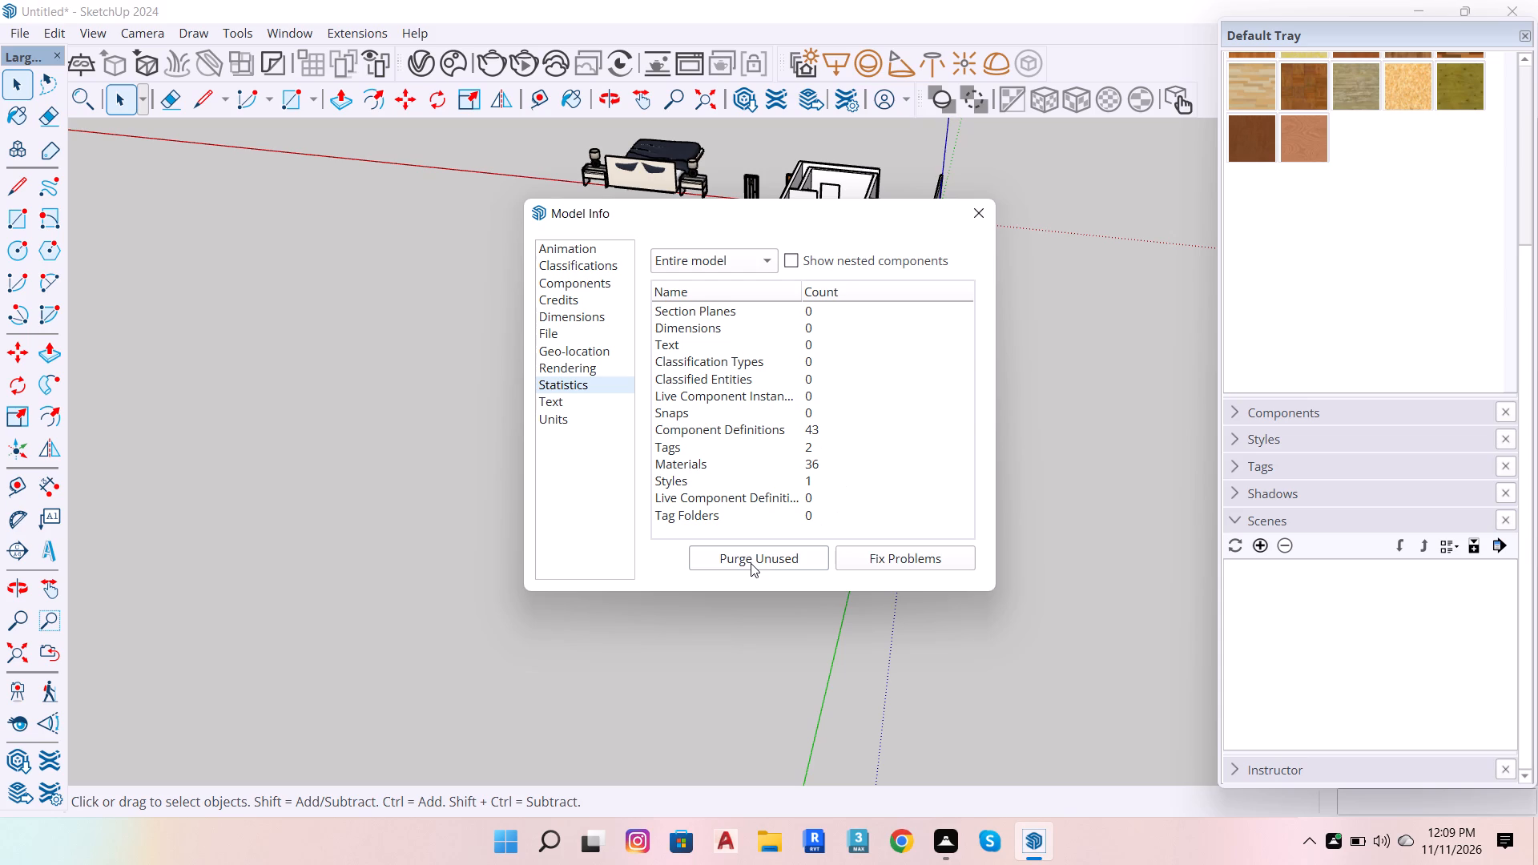
Purge the entire model's unused items once more and close the Model Info window.
{"action": "left_click", "coordinate": [751, 563]}
{"action": "left_click", "coordinate": [986, 205]}
Examine the house and surrounding furnishings, looking closely at the bedside table and lamp on the door side of the bed.
{"action": "scroll", "coordinate": [1004, 448], "scroll_direction": "down", "scroll_amount": 8}
{"action": "scroll", "coordinate": [968, 175], "scroll_direction": "up", "scroll_amount": 11}
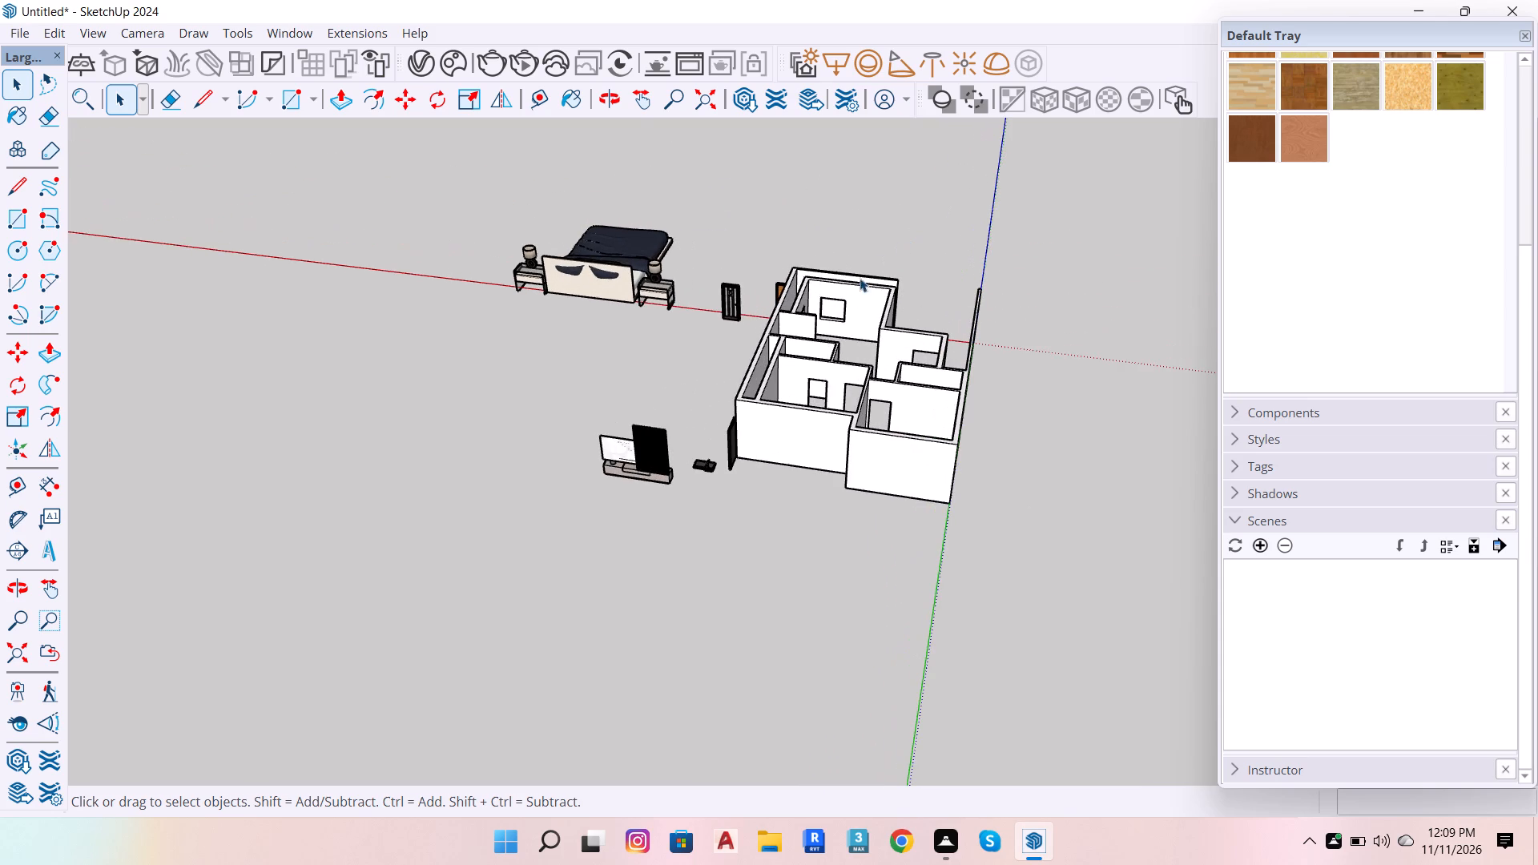
{"action": "scroll", "coordinate": [622, 262], "scroll_direction": "up", "scroll_amount": 11}
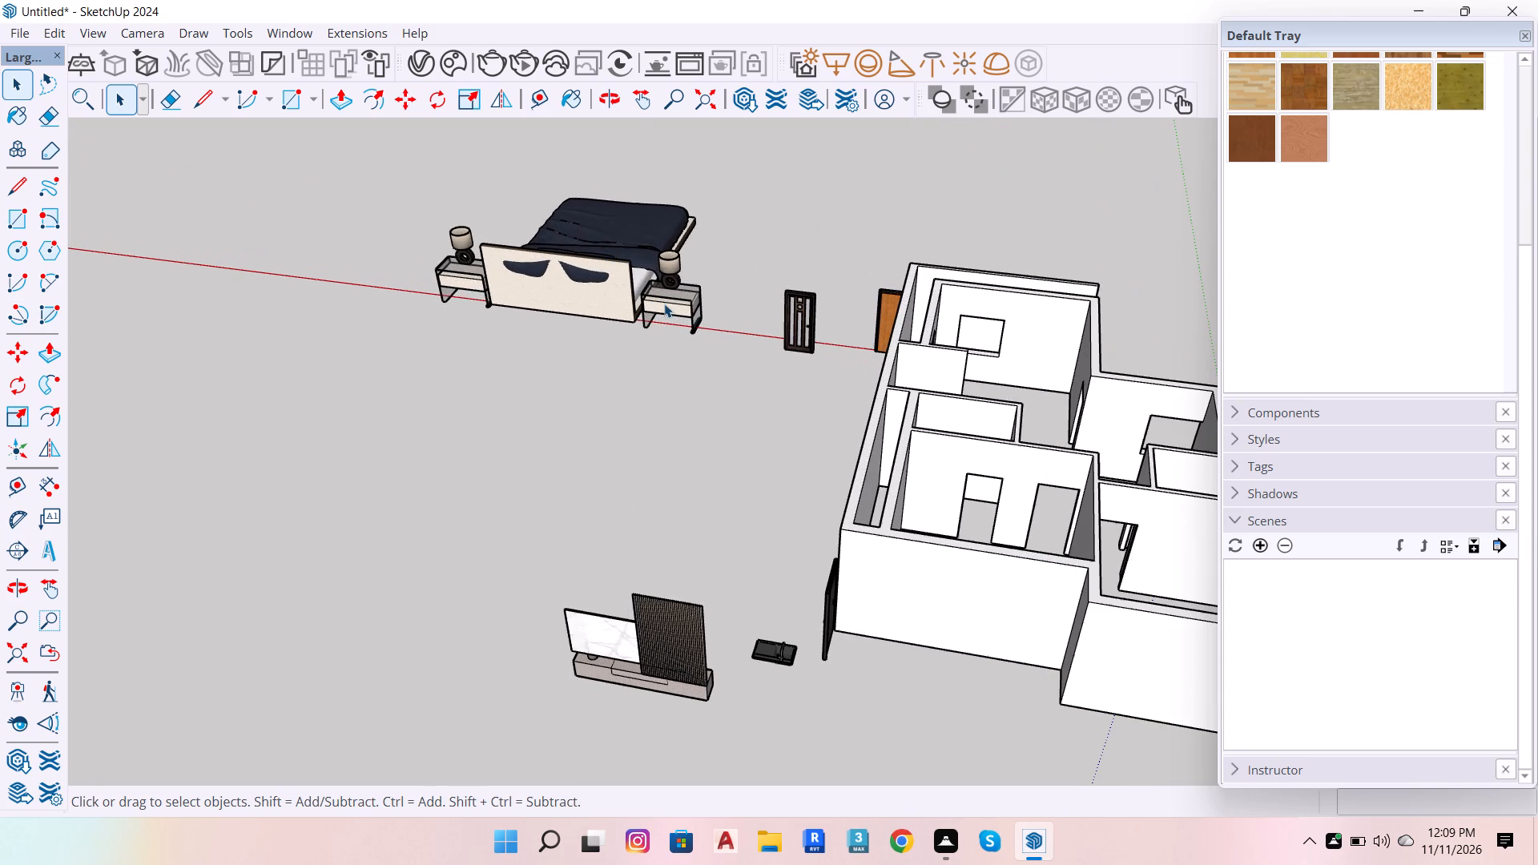
{"action": "key", "text": "o"}
{"action": "left_click_drag", "start_coordinate": [703, 255], "coordinate": [872, 464]}
{"action": "left_click_drag", "start_coordinate": [448, 445], "coordinate": [484, 437]}
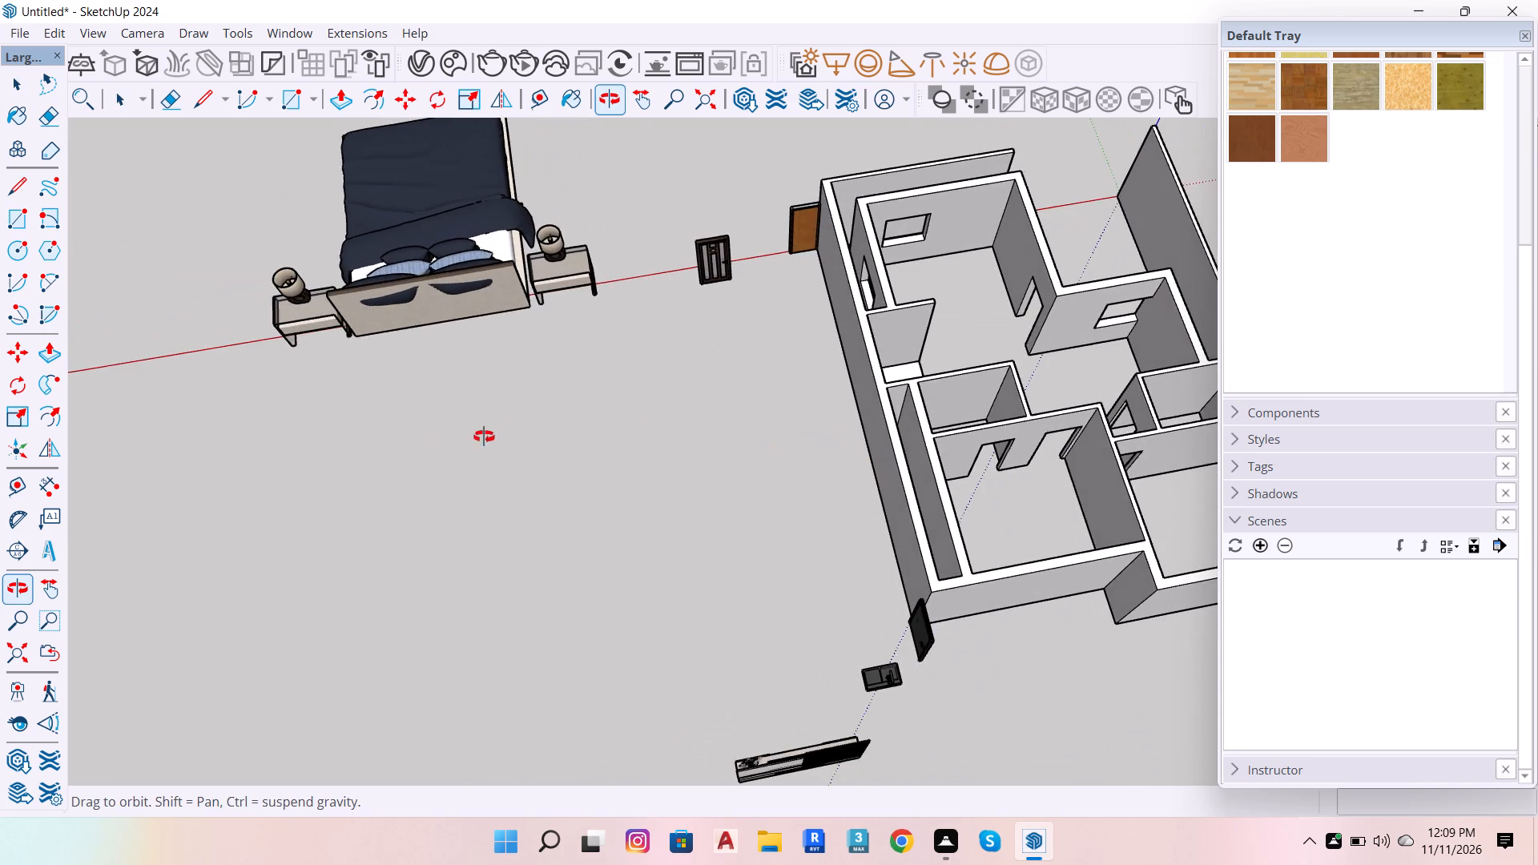
{"action": "left_click_drag", "start_coordinate": [484, 437], "coordinate": [1090, 333]}
{"action": "left_click_drag", "start_coordinate": [397, 464], "coordinate": [1262, 481]}
{"action": "scroll", "coordinate": [918, 481], "scroll_direction": "down", "scroll_amount": 7}
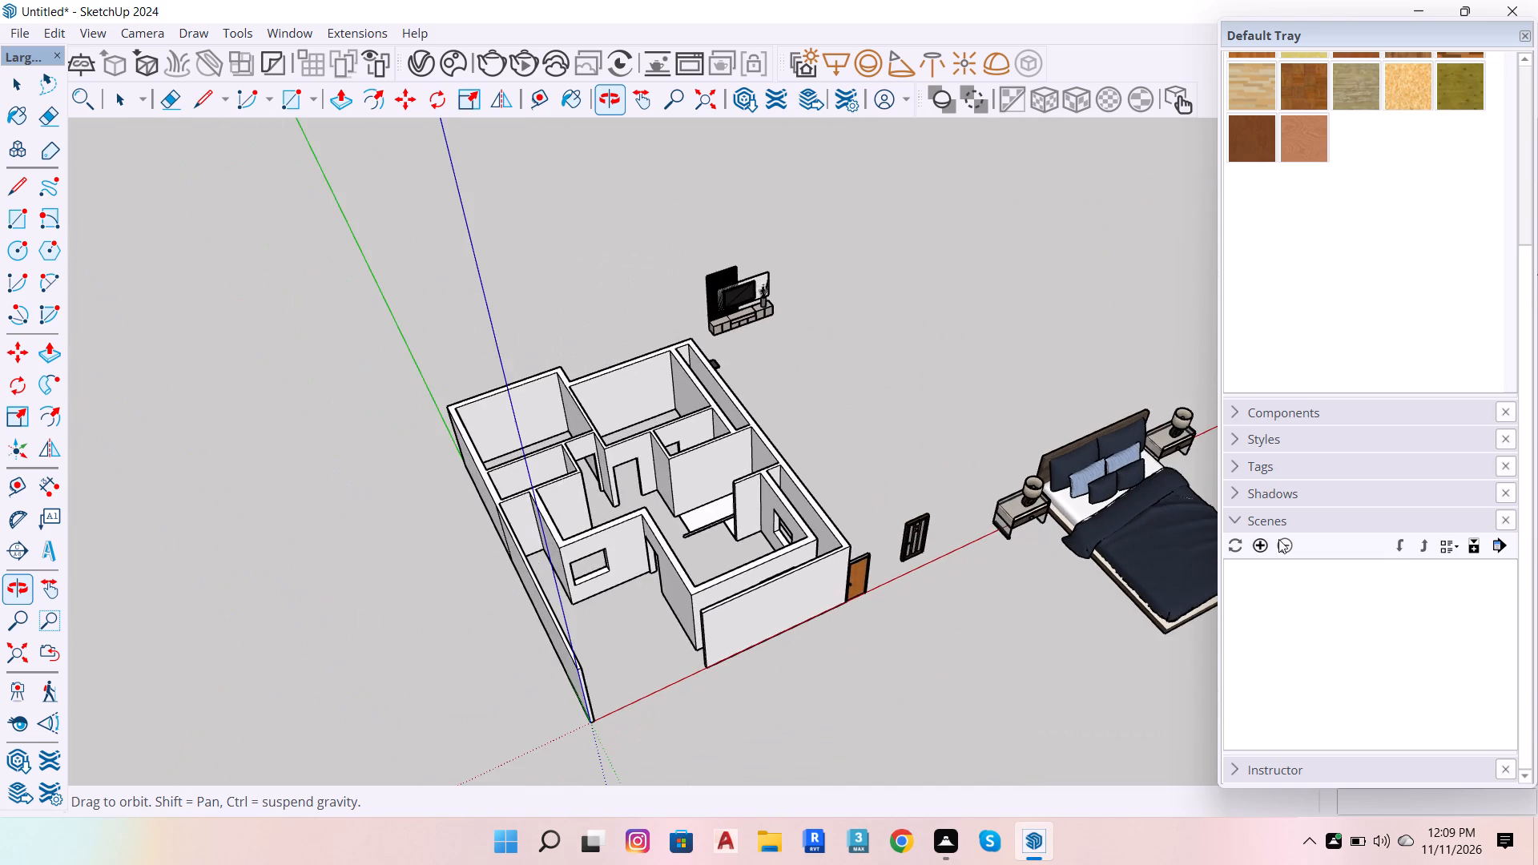
{"action": "scroll", "coordinate": [1287, 538], "scroll_direction": "up", "scroll_amount": 7}
{"action": "scroll", "coordinate": [1178, 472], "scroll_direction": "up", "scroll_amount": 7}
{"action": "left_click_drag", "start_coordinate": [1076, 484], "coordinate": [871, 386]}
{"action": "scroll", "coordinate": [910, 561], "scroll_direction": "up", "scroll_amount": 10}
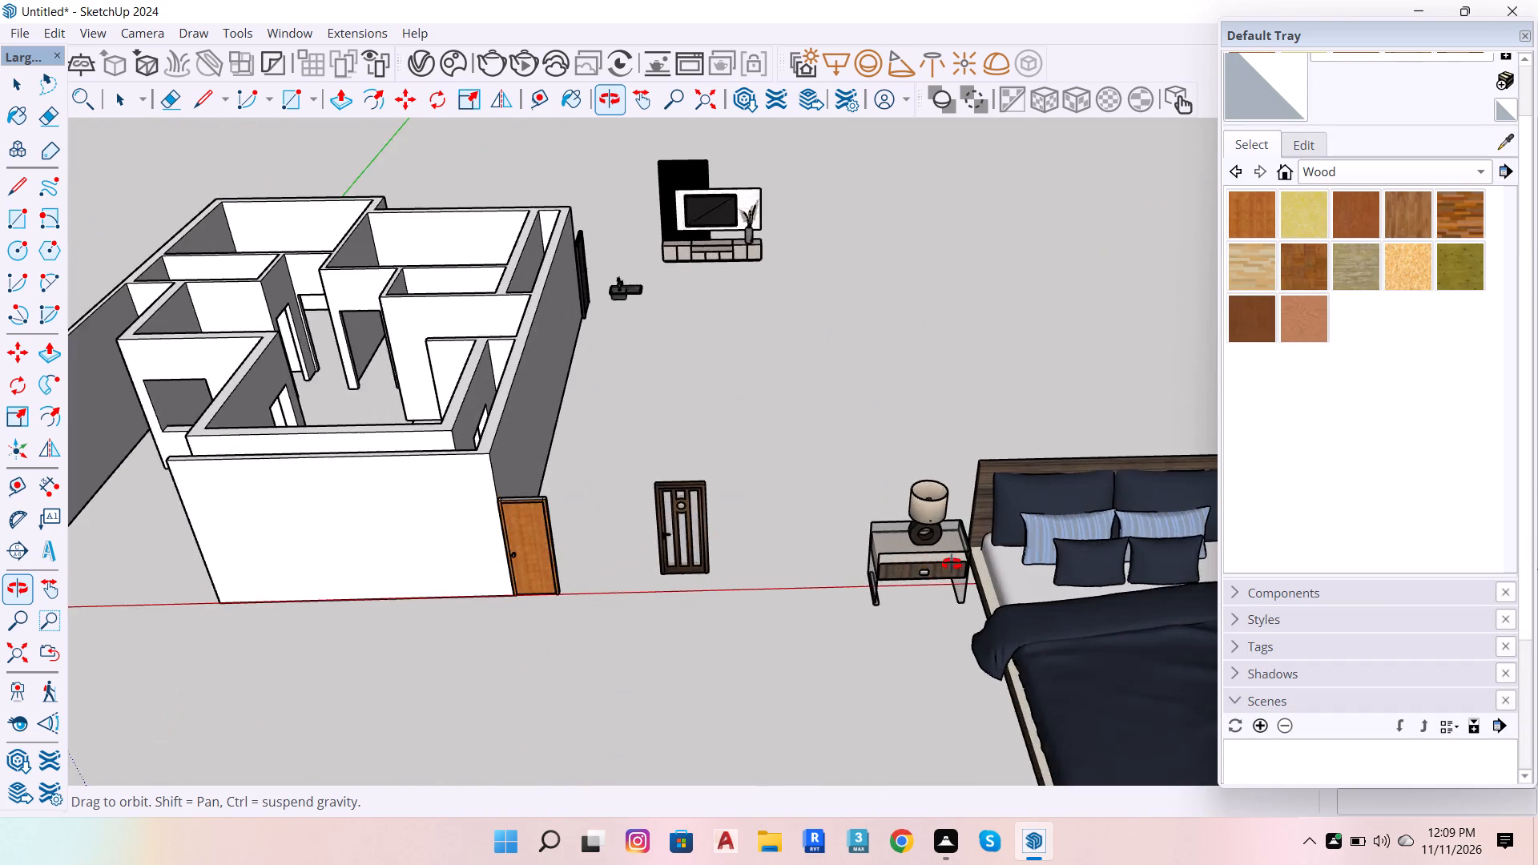
{"action": "scroll", "coordinate": [952, 564], "scroll_direction": "up", "scroll_amount": 17}
{"action": "scroll", "coordinate": [830, 435], "scroll_direction": "down", "scroll_amount": 5}
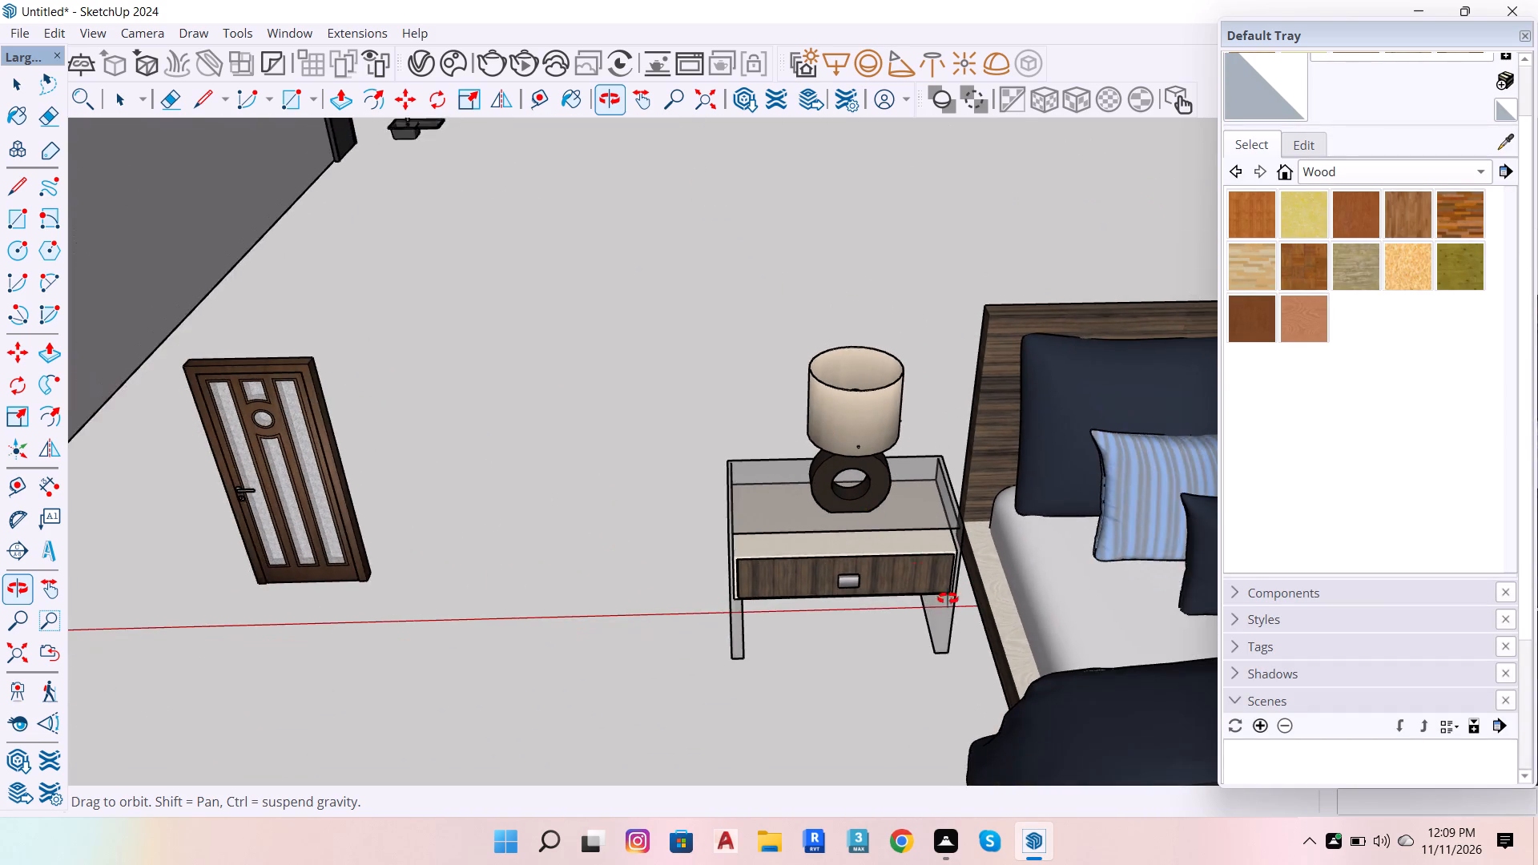
{"action": "scroll", "coordinate": [955, 605], "scroll_direction": "up", "scroll_amount": 5}
{"action": "left_click_drag", "start_coordinate": [922, 532], "coordinate": [752, 461]}
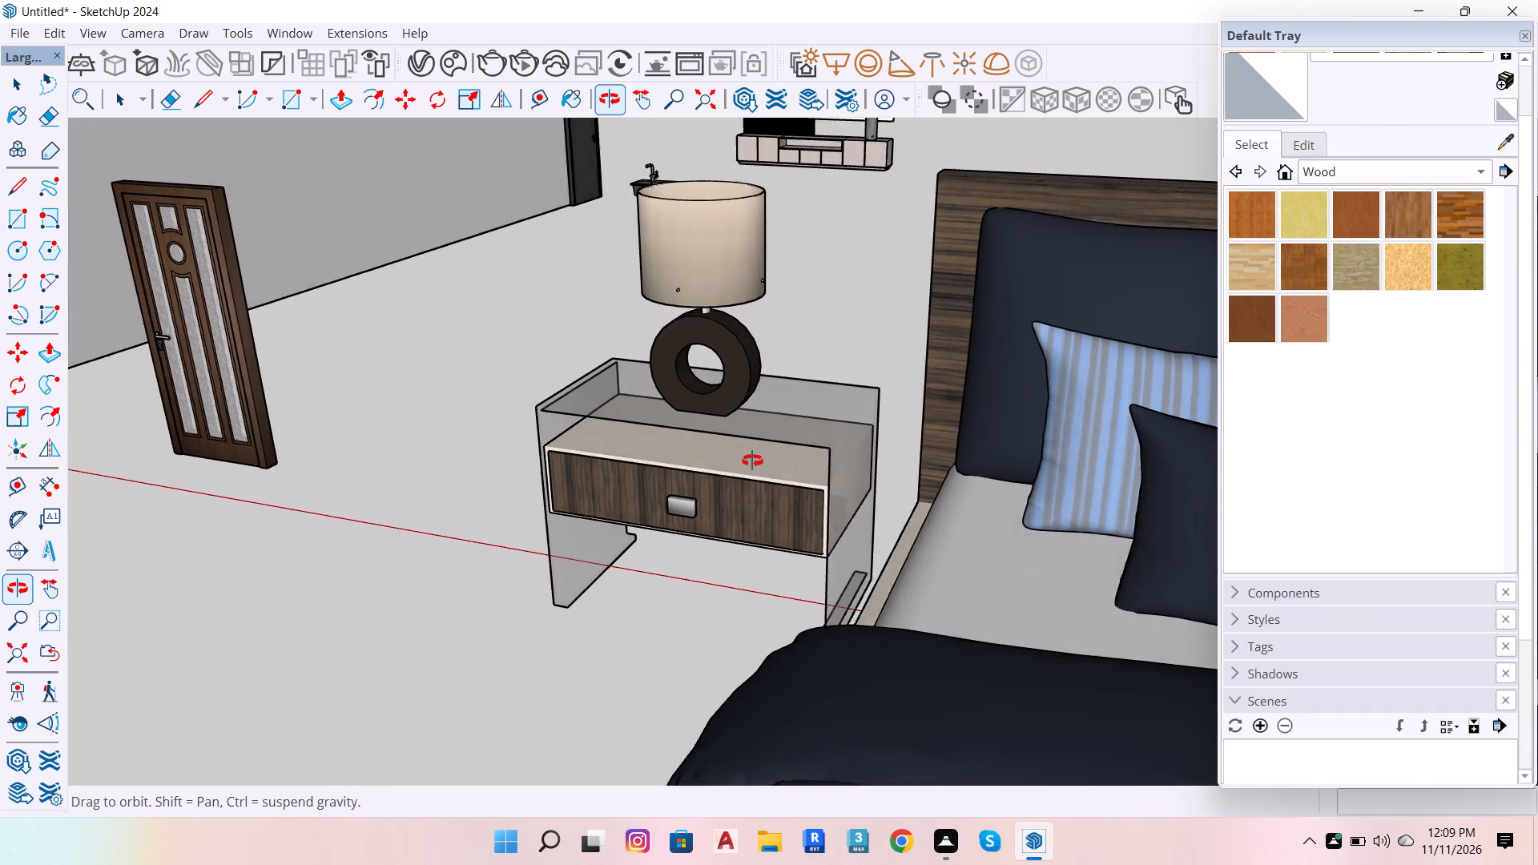
{"action": "left_click_drag", "start_coordinate": [752, 461], "coordinate": [1120, 398]}
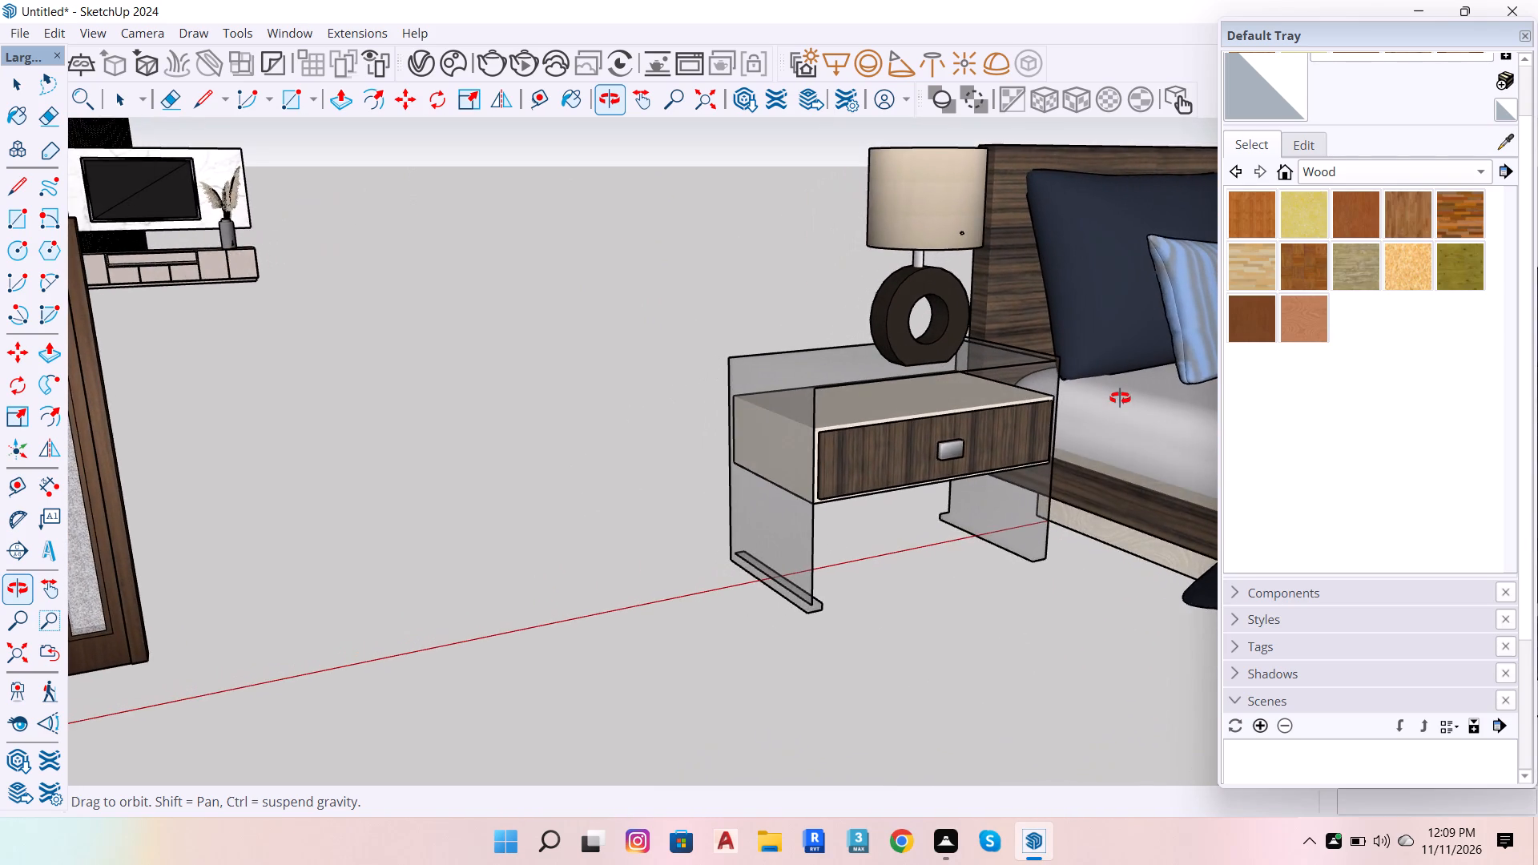
{"action": "left_click_drag", "start_coordinate": [1120, 398], "coordinate": [880, 469]}
{"action": "scroll", "coordinate": [843, 432], "scroll_direction": "down", "scroll_amount": 6}
{"action": "scroll", "coordinate": [917, 427], "scroll_direction": "up", "scroll_amount": 5}
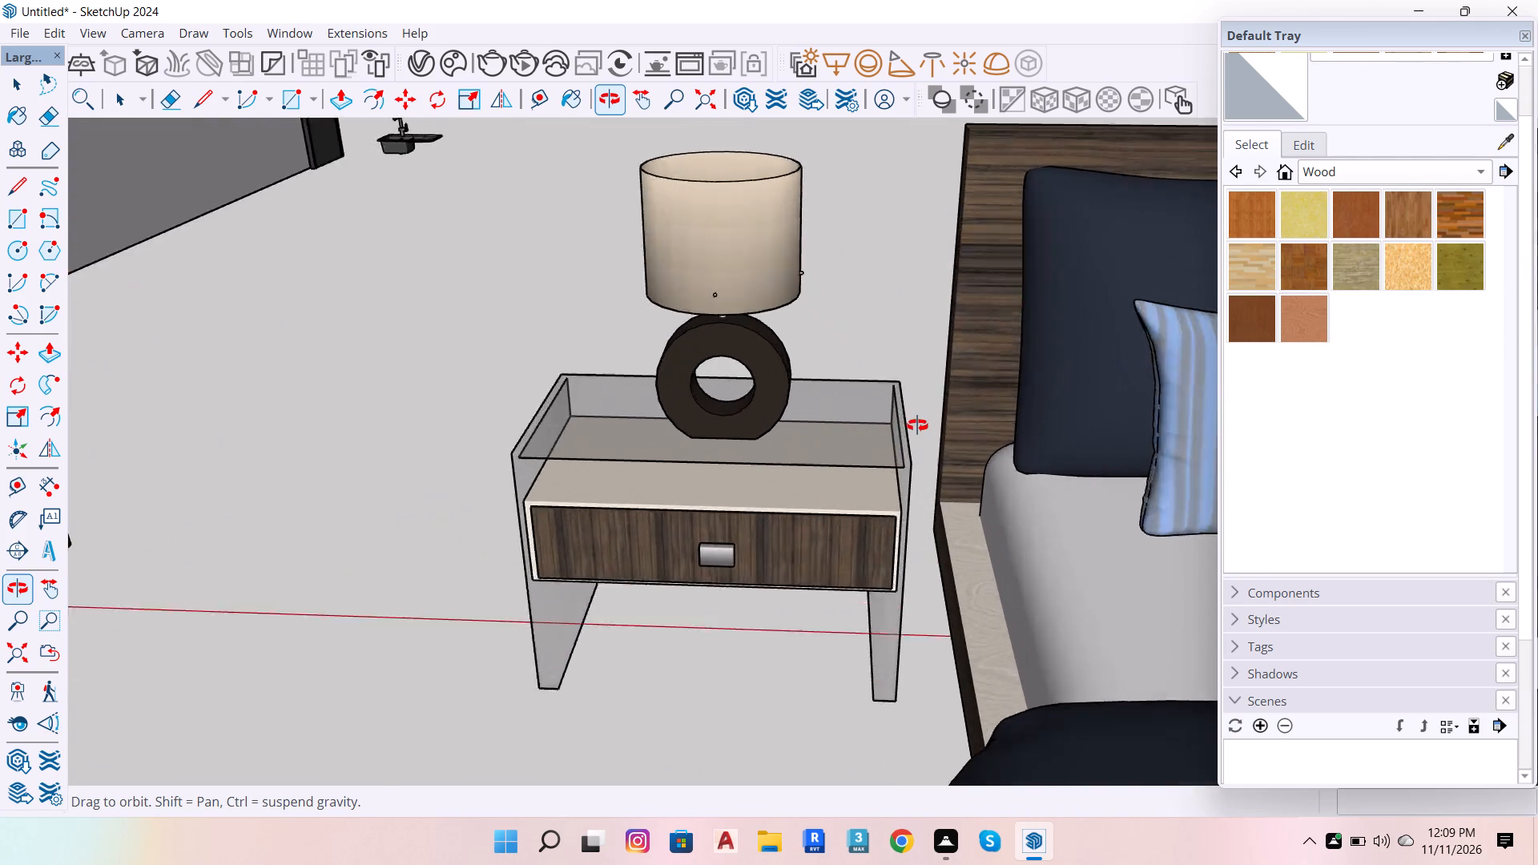
{"action": "scroll", "coordinate": [917, 425], "scroll_direction": "down", "scroll_amount": 5}
{"action": "scroll", "coordinate": [892, 384], "scroll_direction": "up", "scroll_amount": 4}
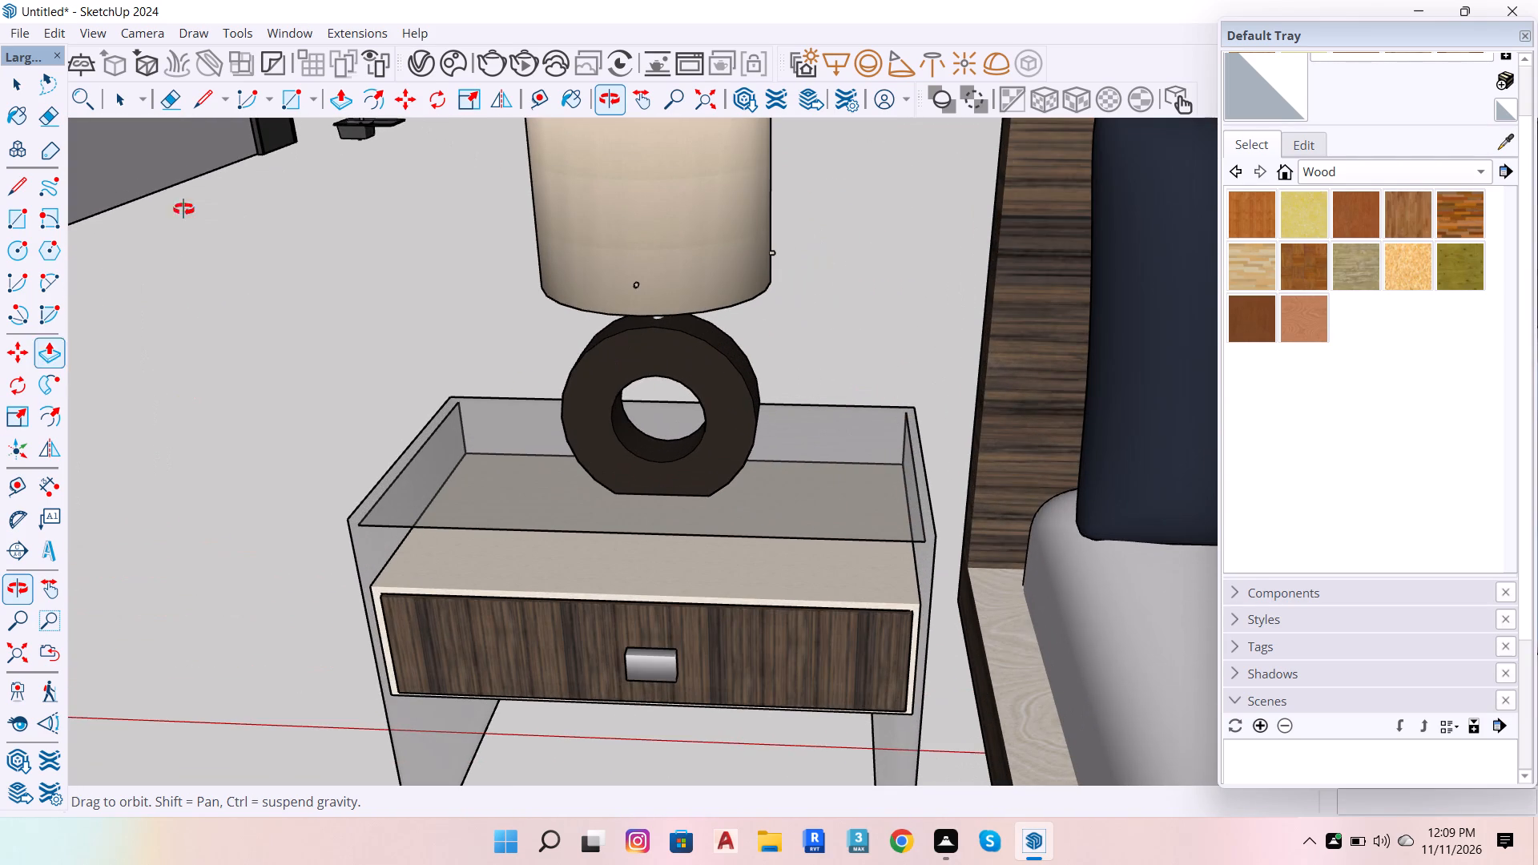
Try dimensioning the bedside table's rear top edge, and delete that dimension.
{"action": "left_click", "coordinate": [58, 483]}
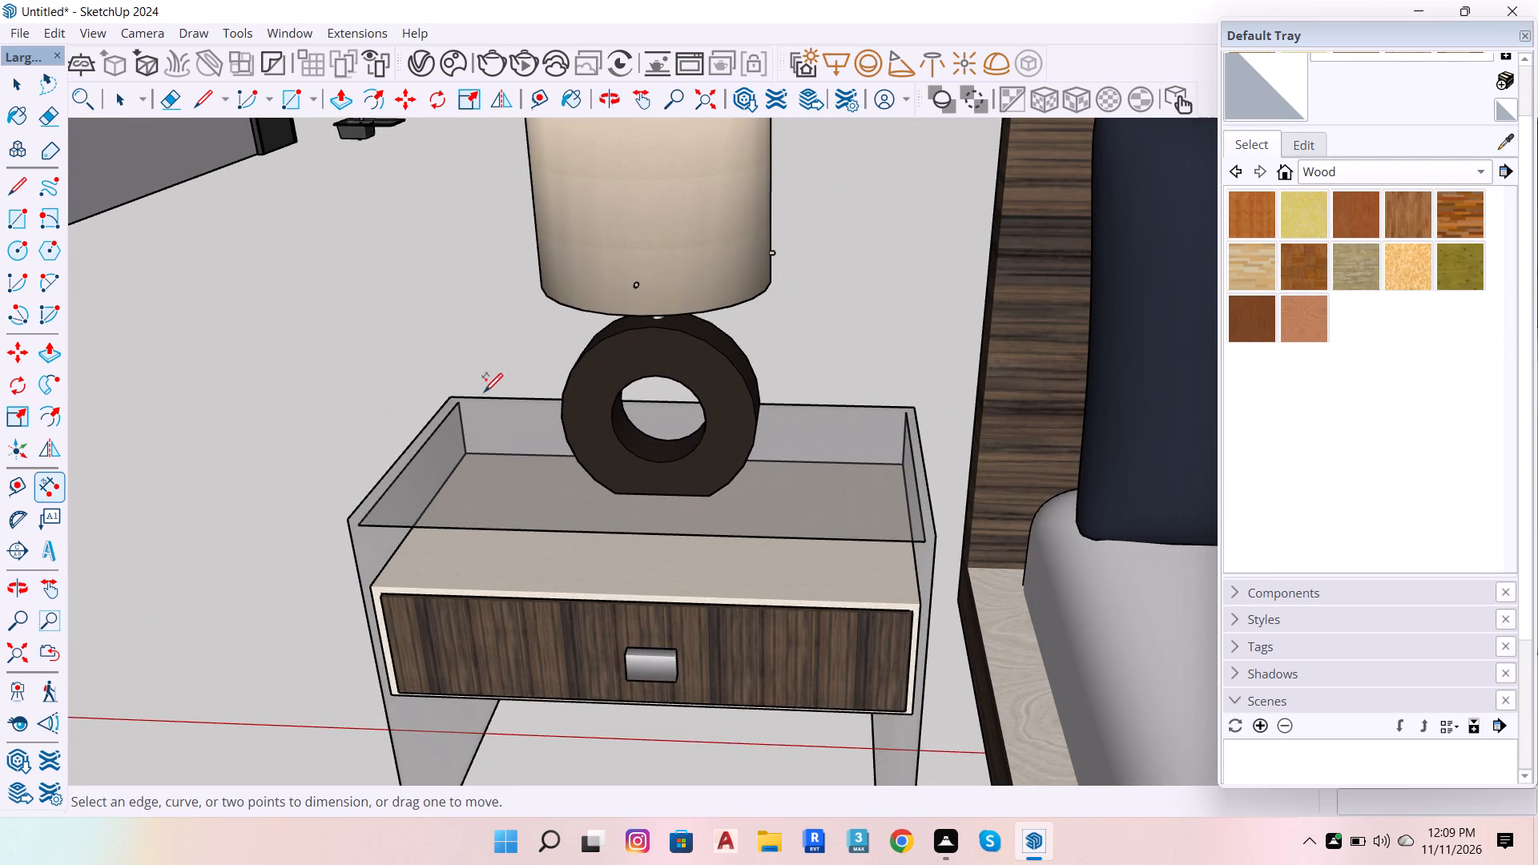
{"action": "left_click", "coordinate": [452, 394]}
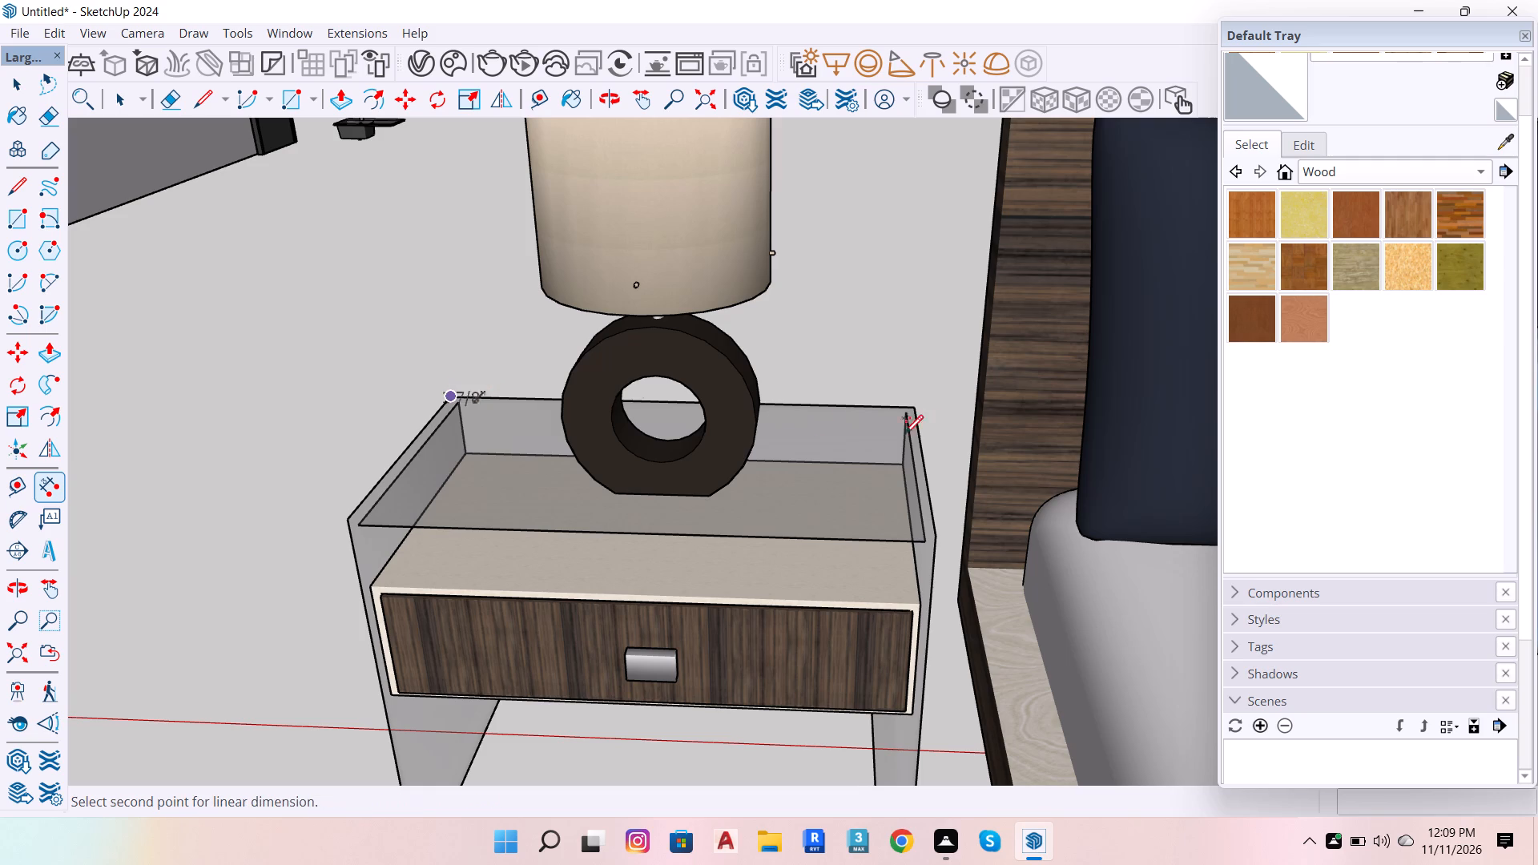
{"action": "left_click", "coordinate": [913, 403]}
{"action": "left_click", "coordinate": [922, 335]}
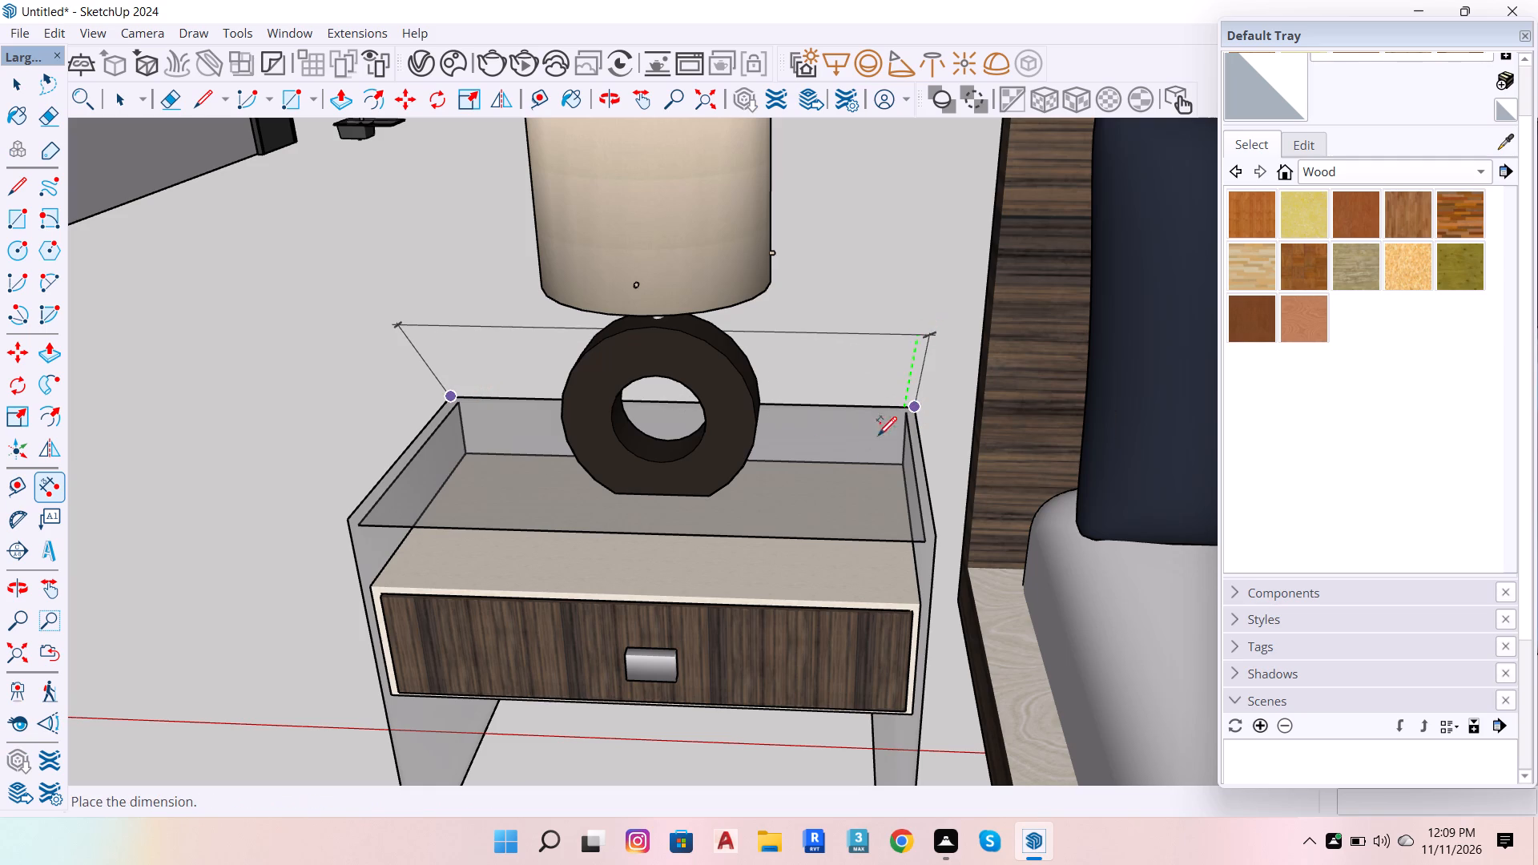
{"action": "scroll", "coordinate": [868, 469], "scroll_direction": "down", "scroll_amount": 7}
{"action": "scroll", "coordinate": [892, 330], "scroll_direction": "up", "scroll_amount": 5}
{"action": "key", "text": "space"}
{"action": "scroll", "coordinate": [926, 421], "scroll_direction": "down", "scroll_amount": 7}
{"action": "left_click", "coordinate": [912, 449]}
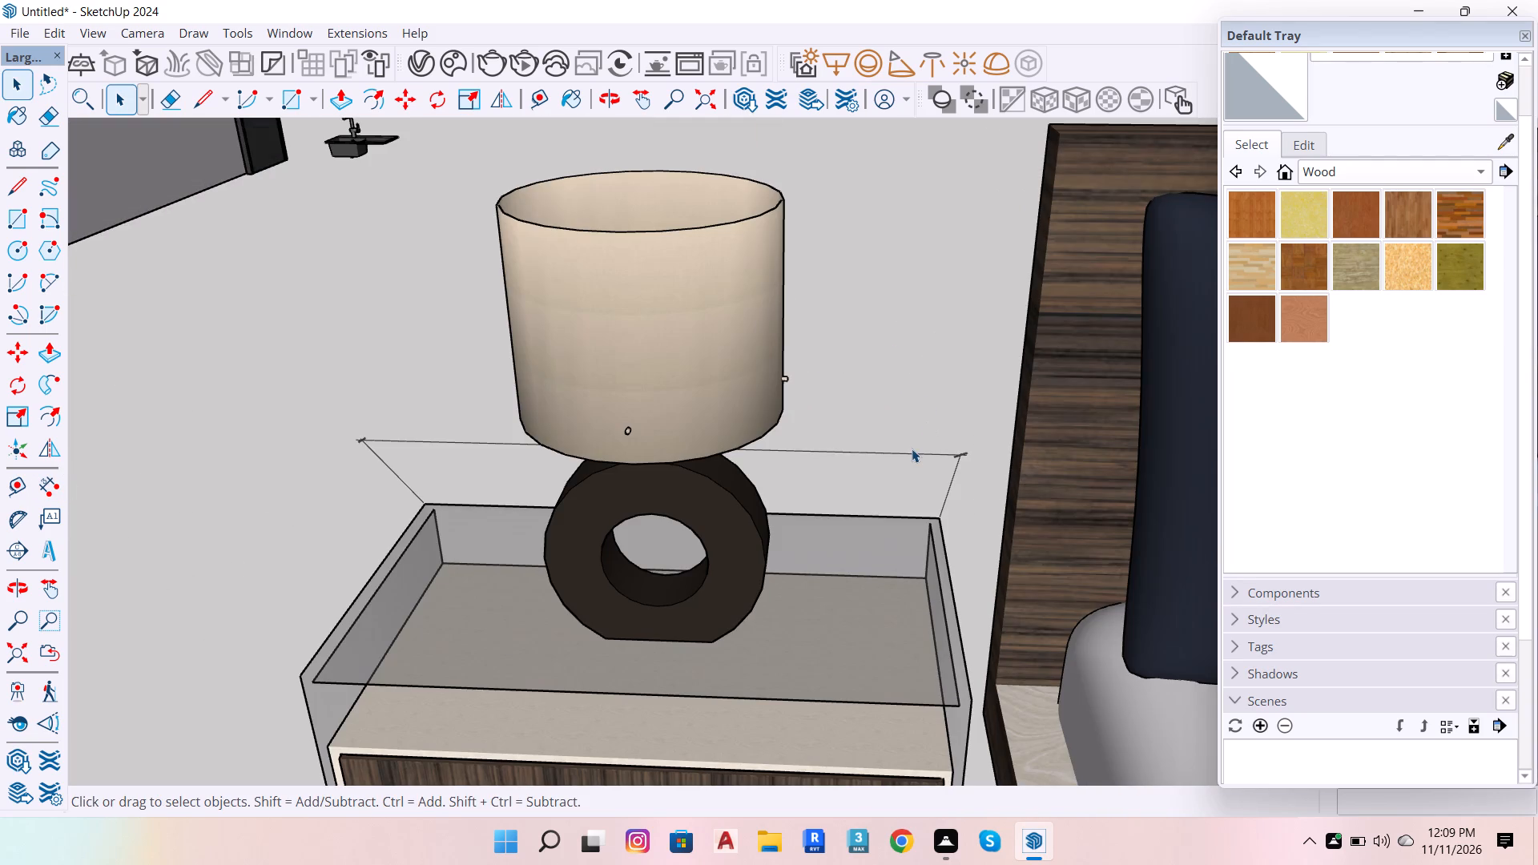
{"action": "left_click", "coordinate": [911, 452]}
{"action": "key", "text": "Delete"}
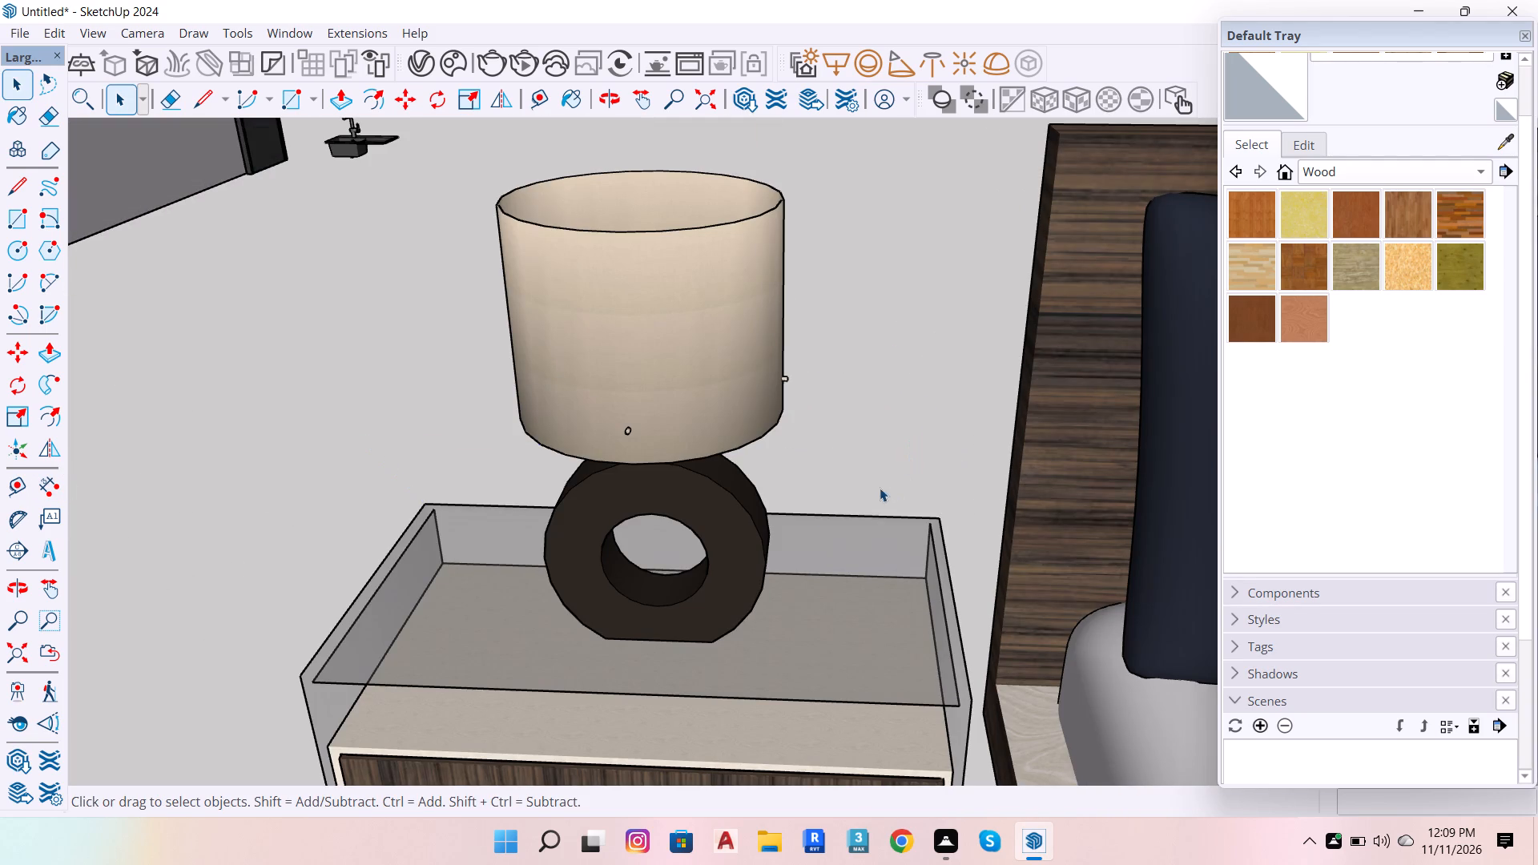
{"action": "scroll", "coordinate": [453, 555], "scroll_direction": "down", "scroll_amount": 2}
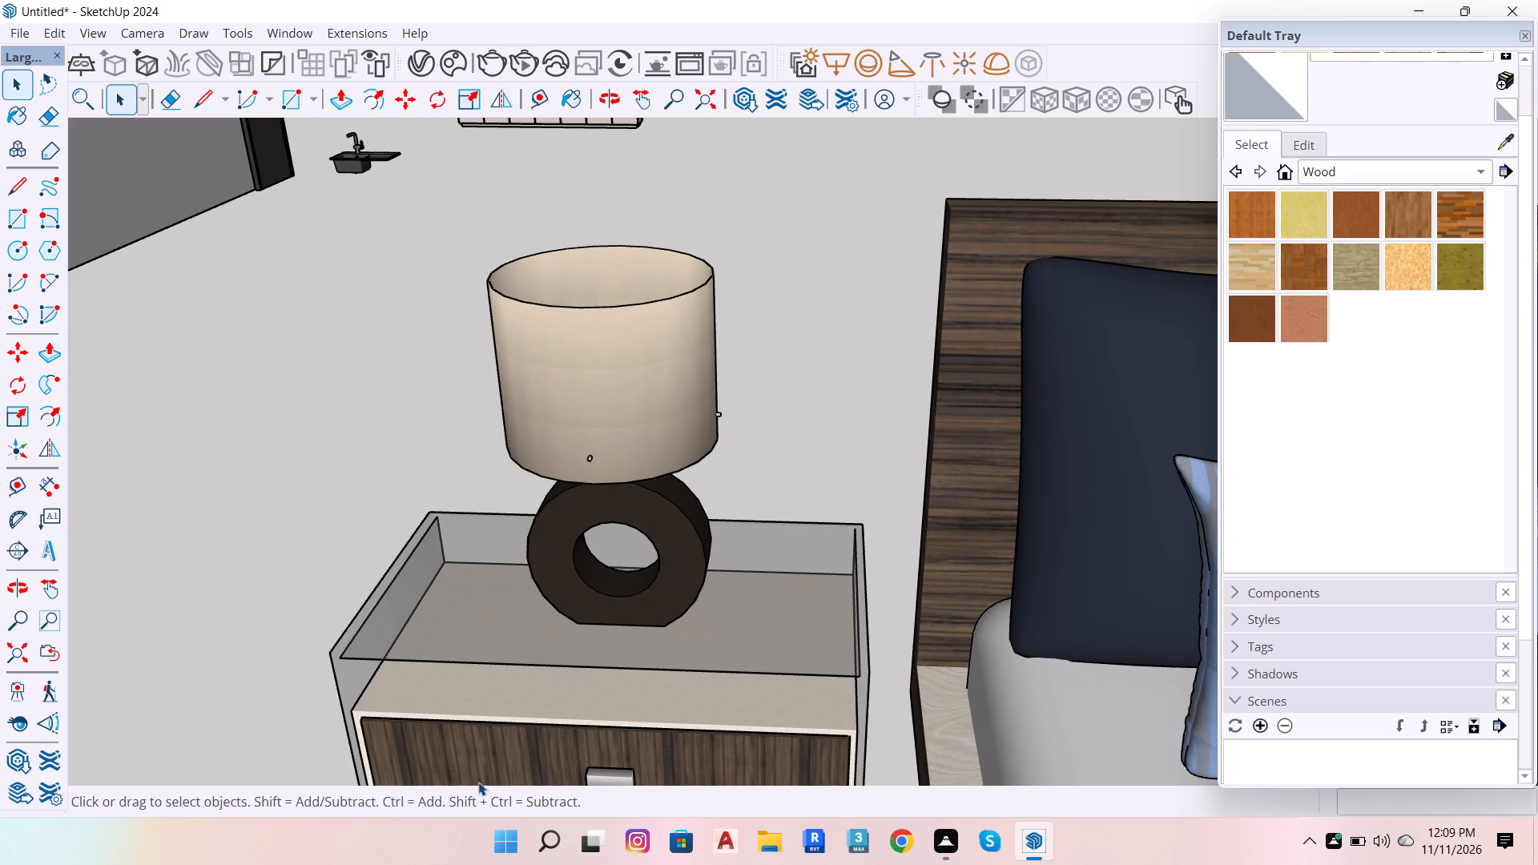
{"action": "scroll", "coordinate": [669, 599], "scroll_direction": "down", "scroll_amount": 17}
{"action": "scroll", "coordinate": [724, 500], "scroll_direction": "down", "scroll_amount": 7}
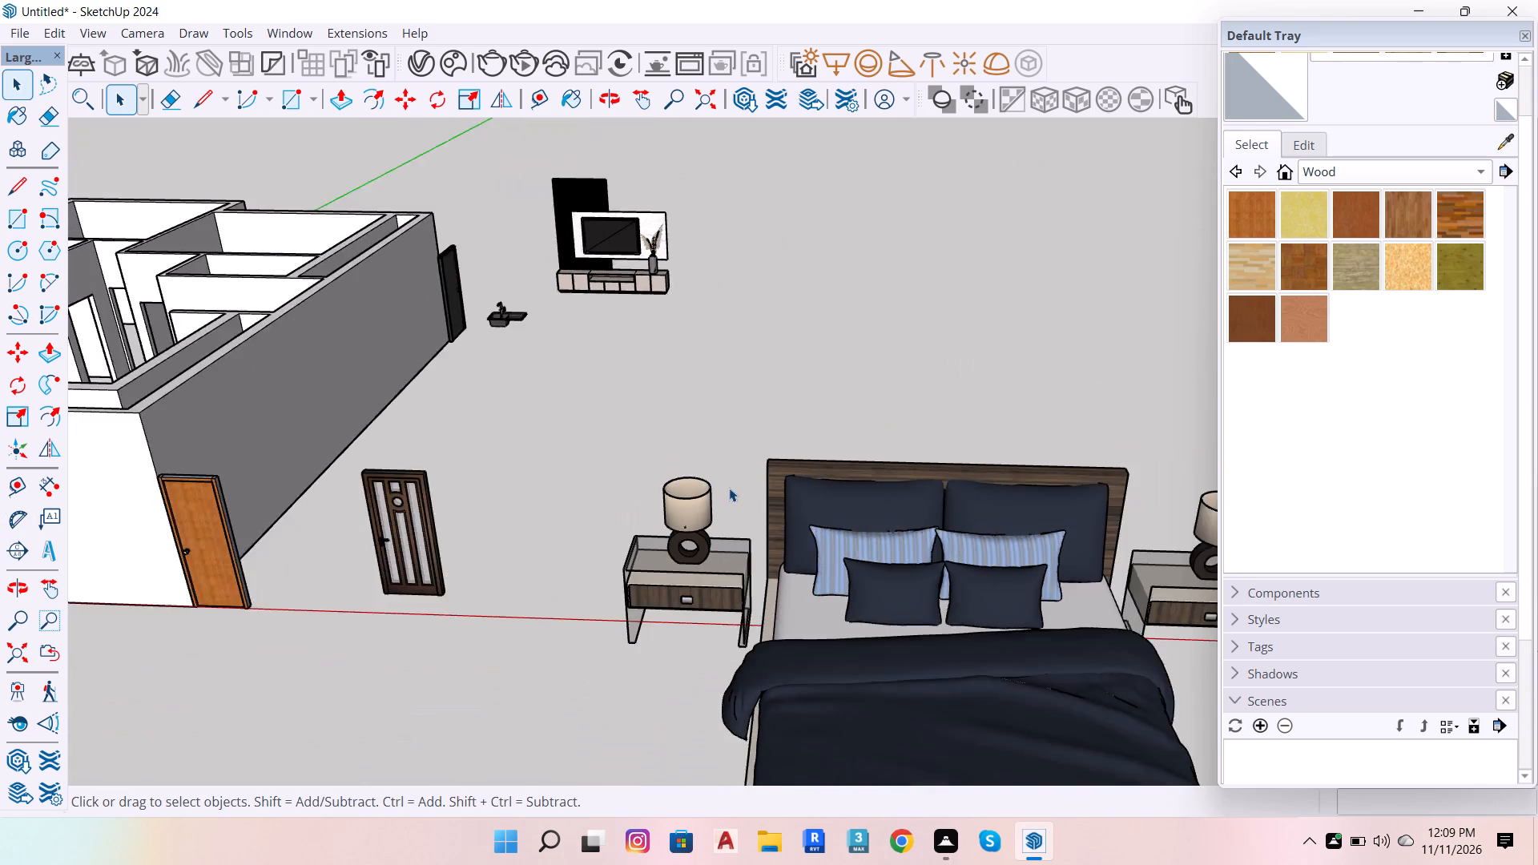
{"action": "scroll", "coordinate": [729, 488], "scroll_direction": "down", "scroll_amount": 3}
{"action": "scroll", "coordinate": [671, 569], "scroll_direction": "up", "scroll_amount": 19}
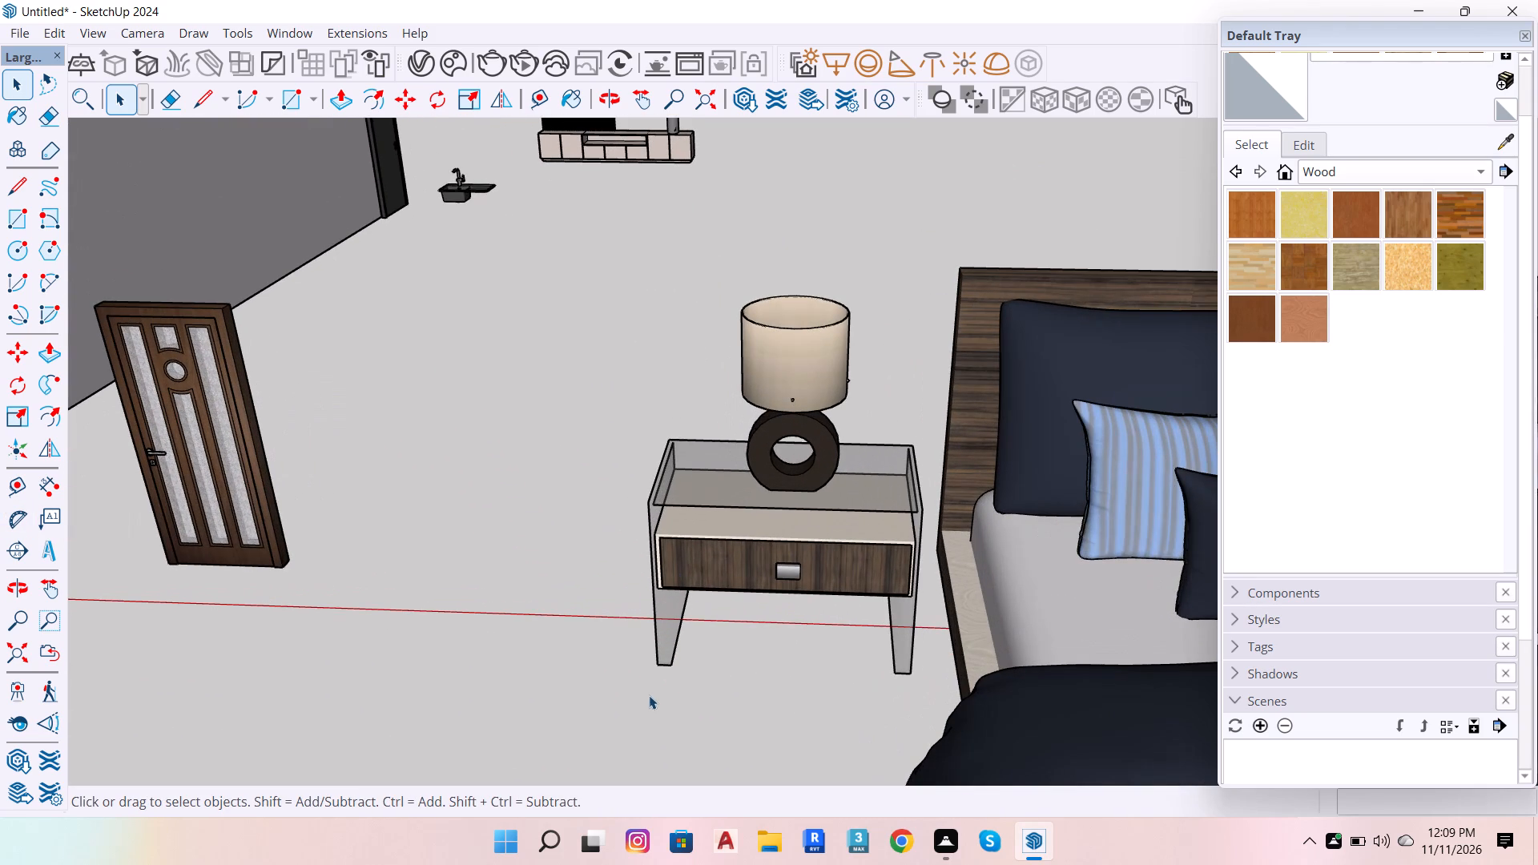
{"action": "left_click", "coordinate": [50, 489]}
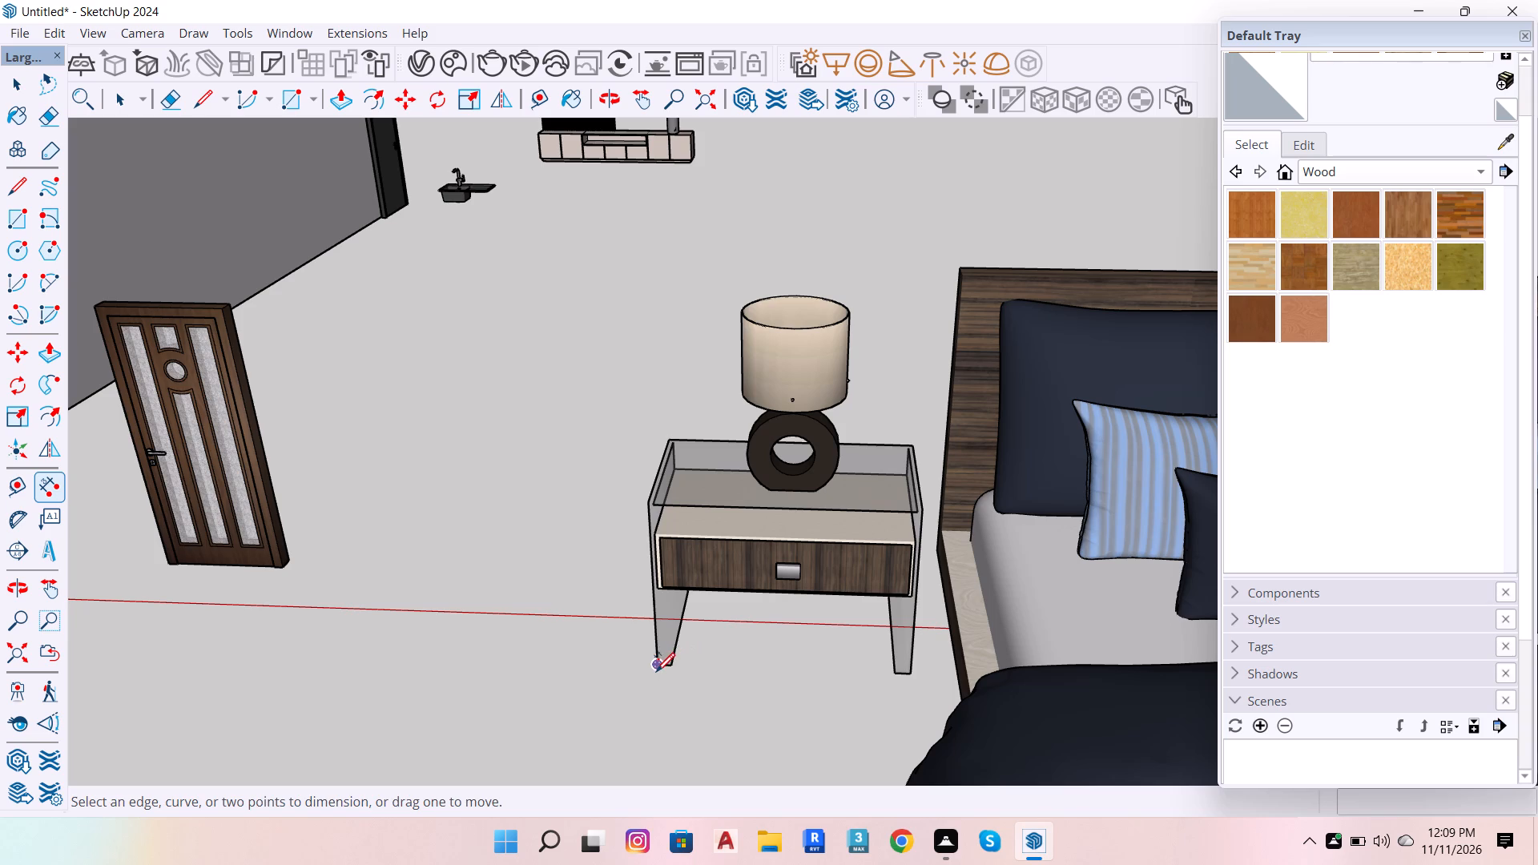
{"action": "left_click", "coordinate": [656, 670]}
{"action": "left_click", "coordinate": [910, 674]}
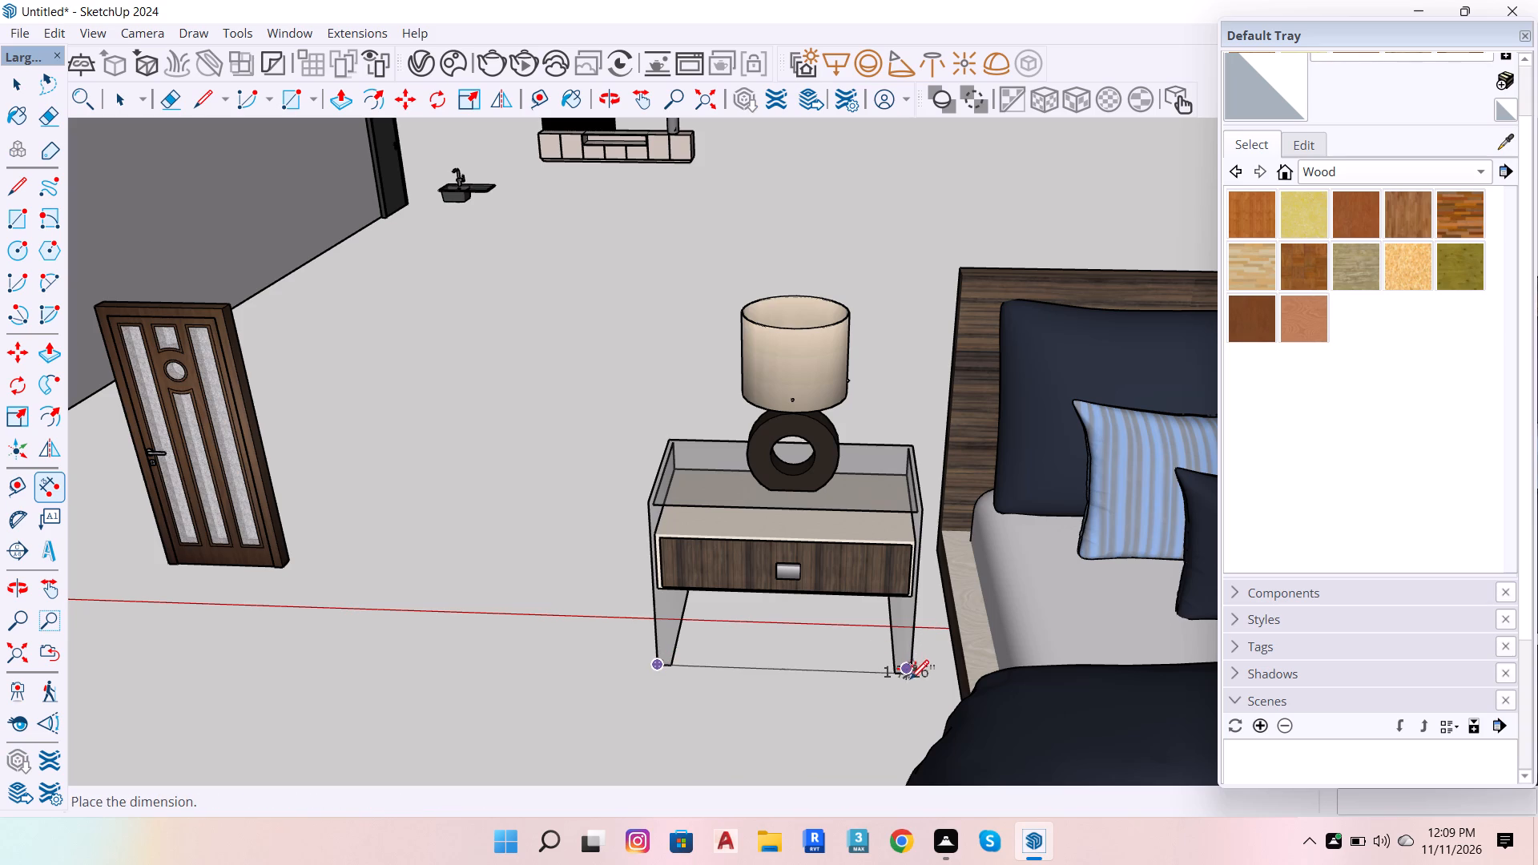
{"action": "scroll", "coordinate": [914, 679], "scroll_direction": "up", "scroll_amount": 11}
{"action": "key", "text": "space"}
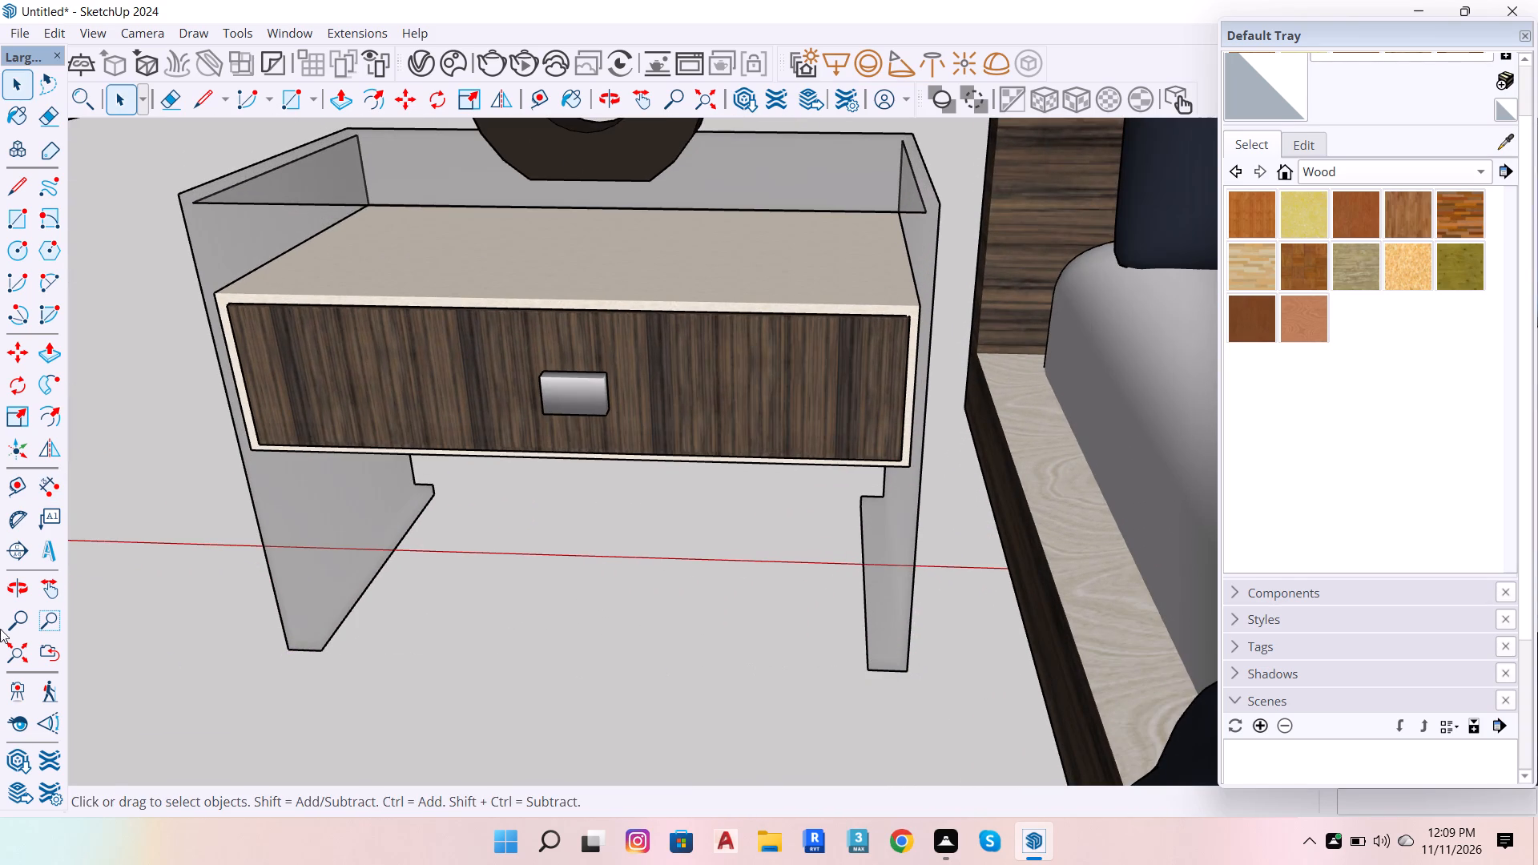
Add a linear dimension between the outer bottom corners of the bedside table's two front feet.
{"action": "left_click", "coordinate": [58, 480]}
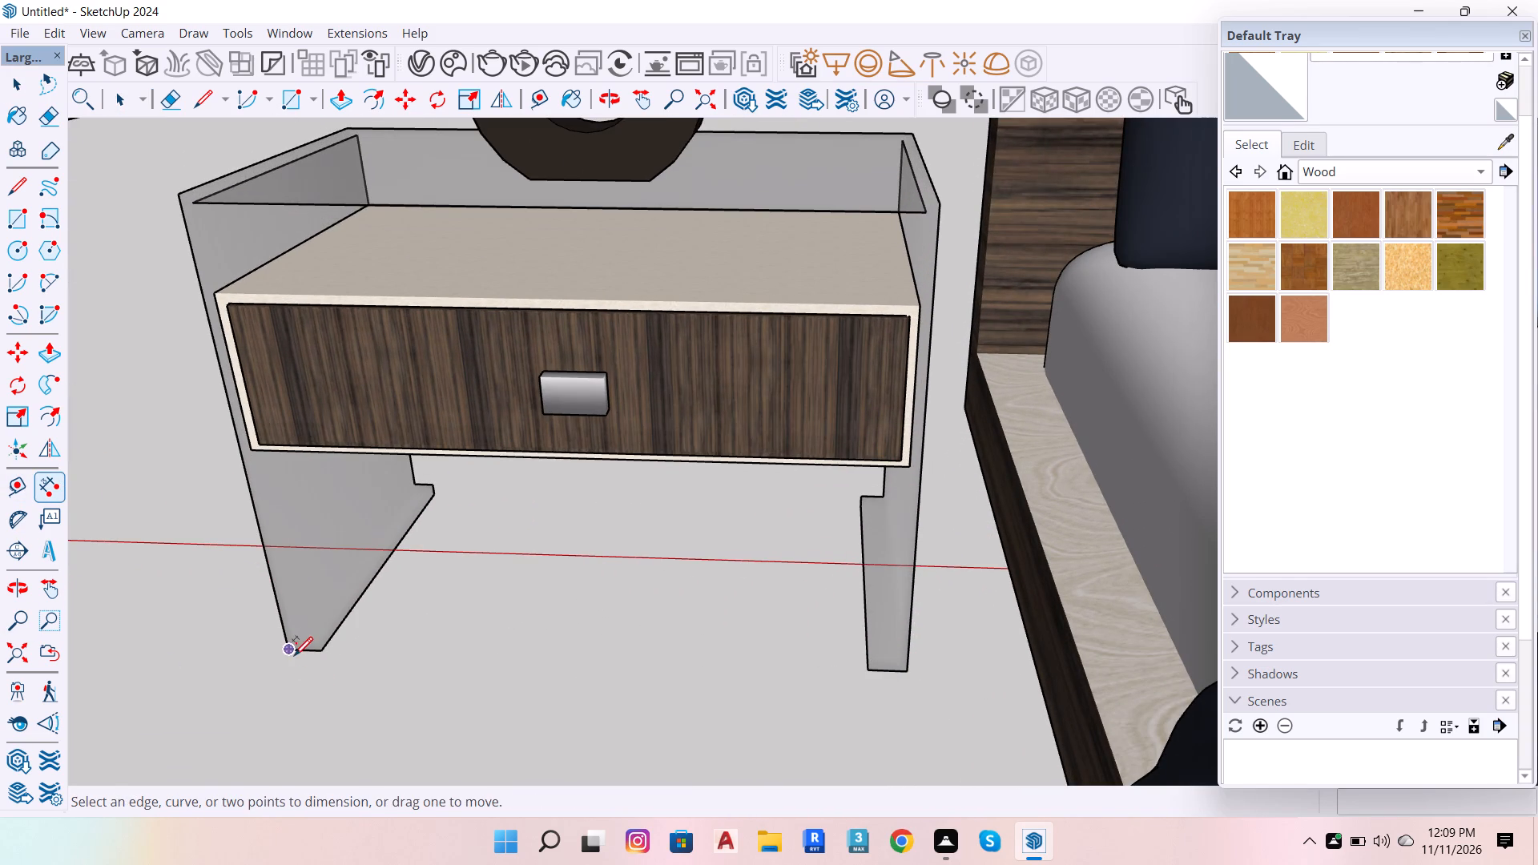
{"action": "left_click", "coordinate": [288, 653]}
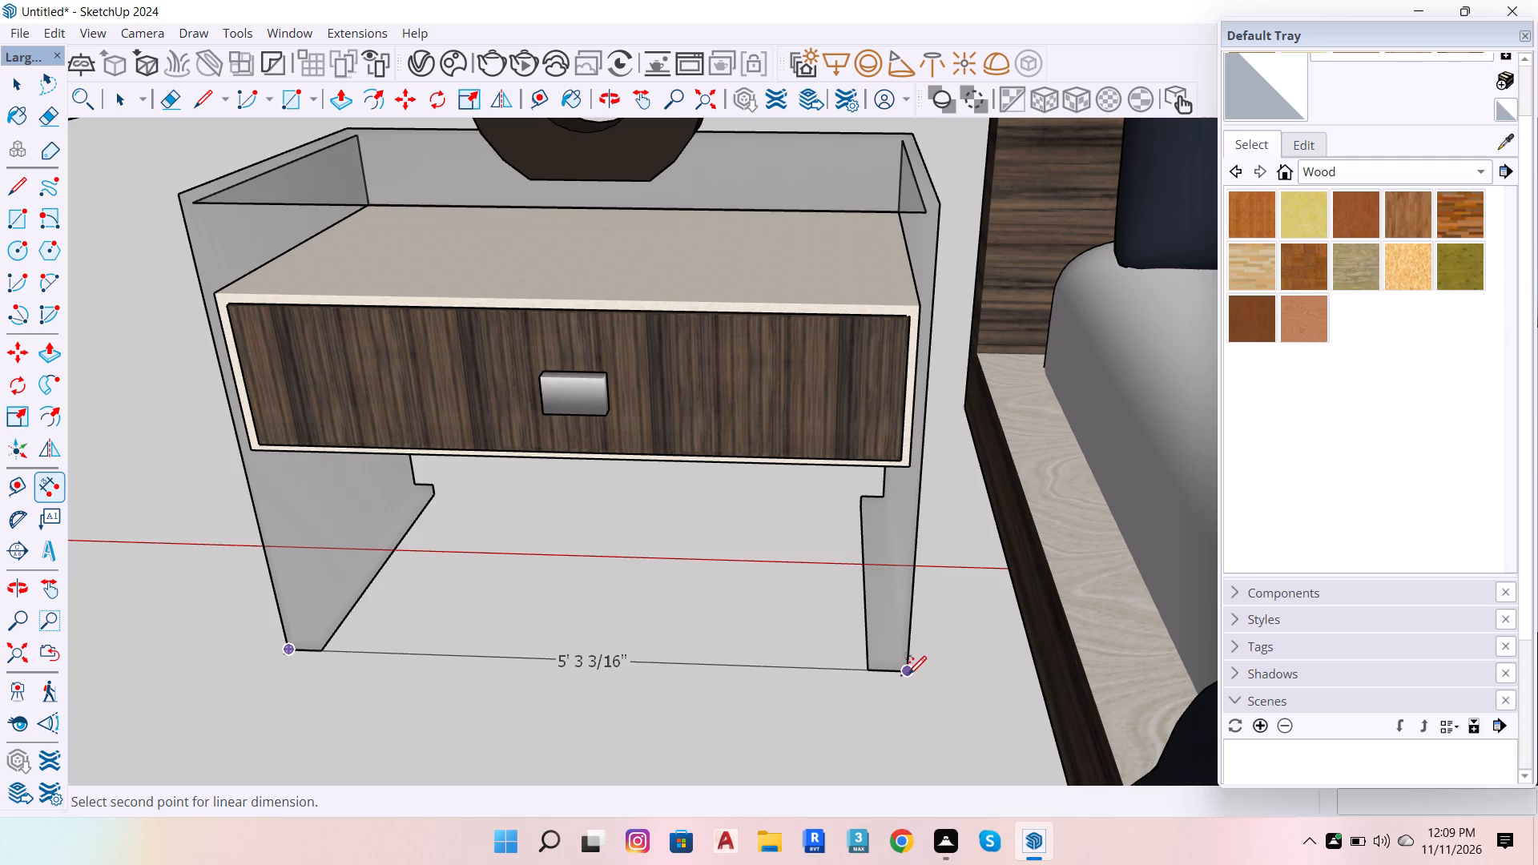
{"action": "left_click", "coordinate": [904, 672]}
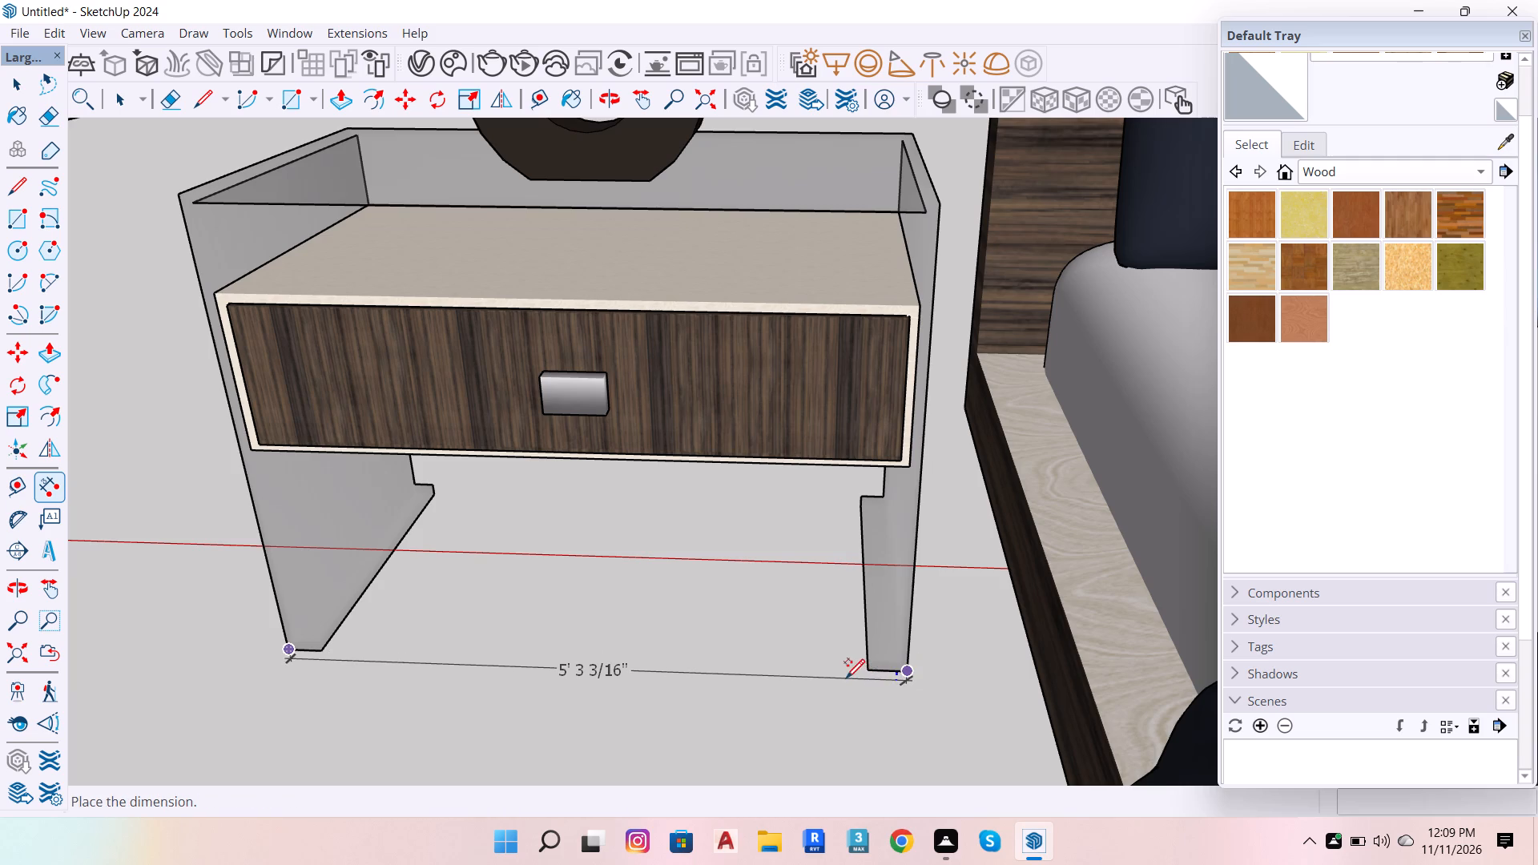
{"action": "left_click", "coordinate": [844, 674]}
{"action": "key", "text": "space"}
Scale the whole bed set along the red axis by about 0.68, bringing the dimensioned bedside table width to 3' 7".
{"action": "left_click", "coordinate": [614, 457]}
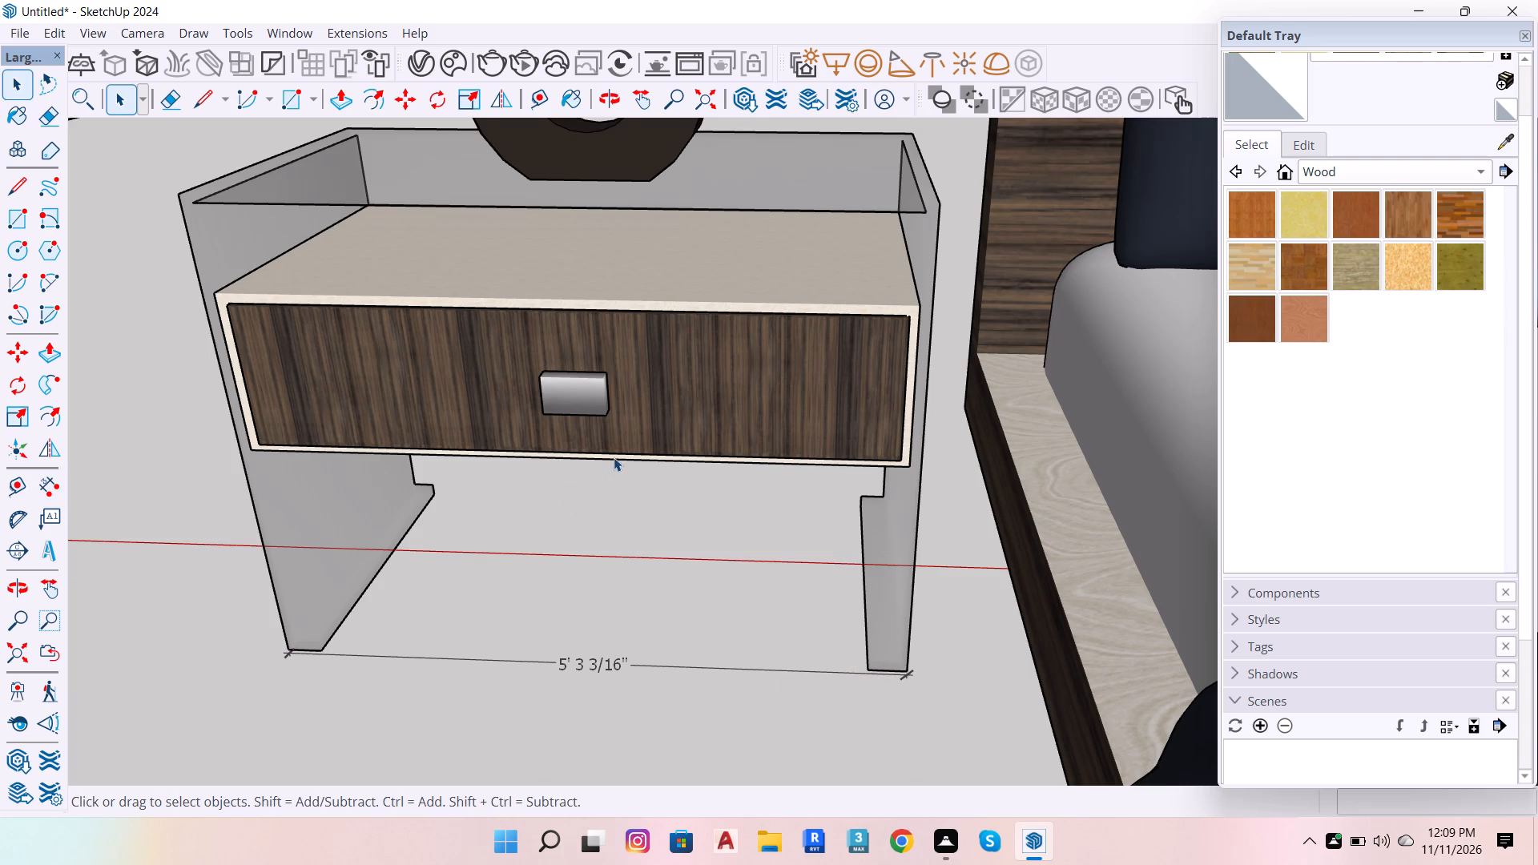
{"action": "scroll", "coordinate": [725, 555], "scroll_direction": "down", "scroll_amount": 6}
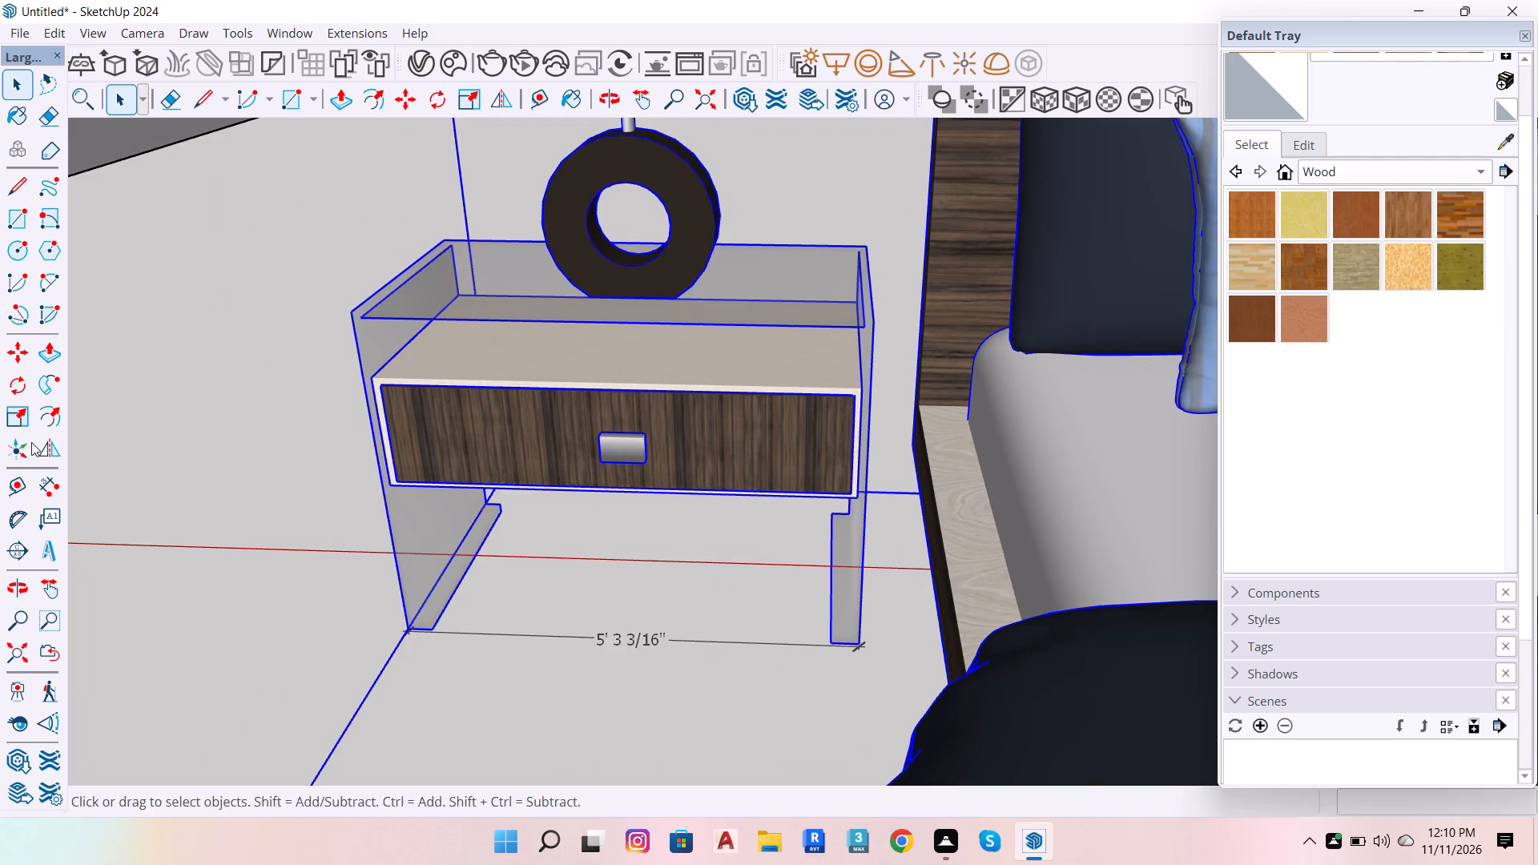
{"action": "left_click", "coordinate": [18, 421]}
{"action": "scroll", "coordinate": [581, 576], "scroll_direction": "down", "scroll_amount": 7}
{"action": "scroll", "coordinate": [663, 534], "scroll_direction": "down", "scroll_amount": 3}
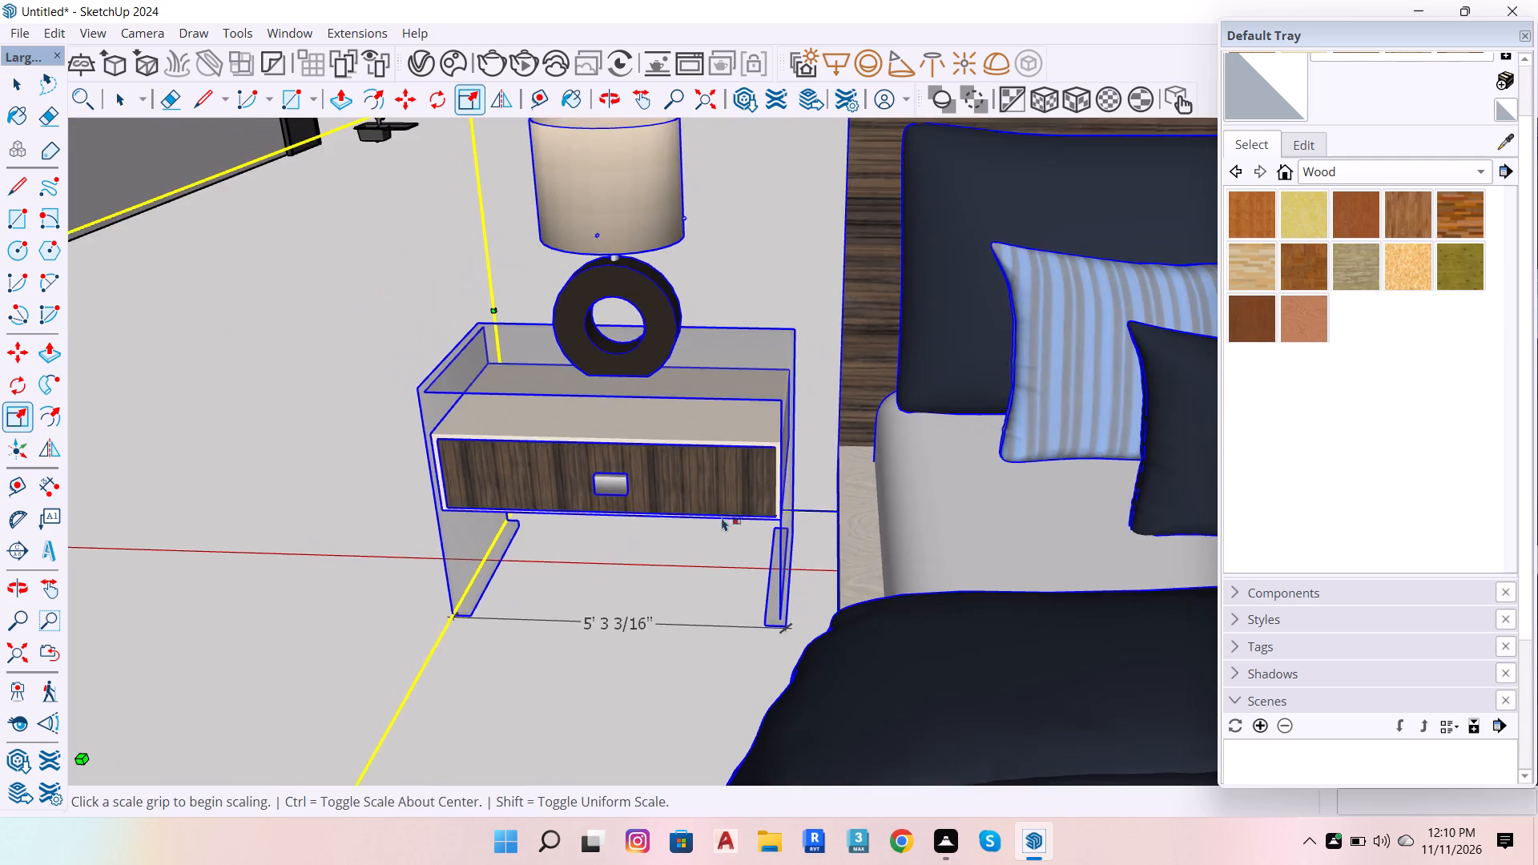
{"action": "scroll", "coordinate": [722, 517], "scroll_direction": "down", "scroll_amount": 4}
{"action": "scroll", "coordinate": [871, 543], "scroll_direction": "down", "scroll_amount": 4}
{"action": "left_click", "coordinate": [532, 610]}
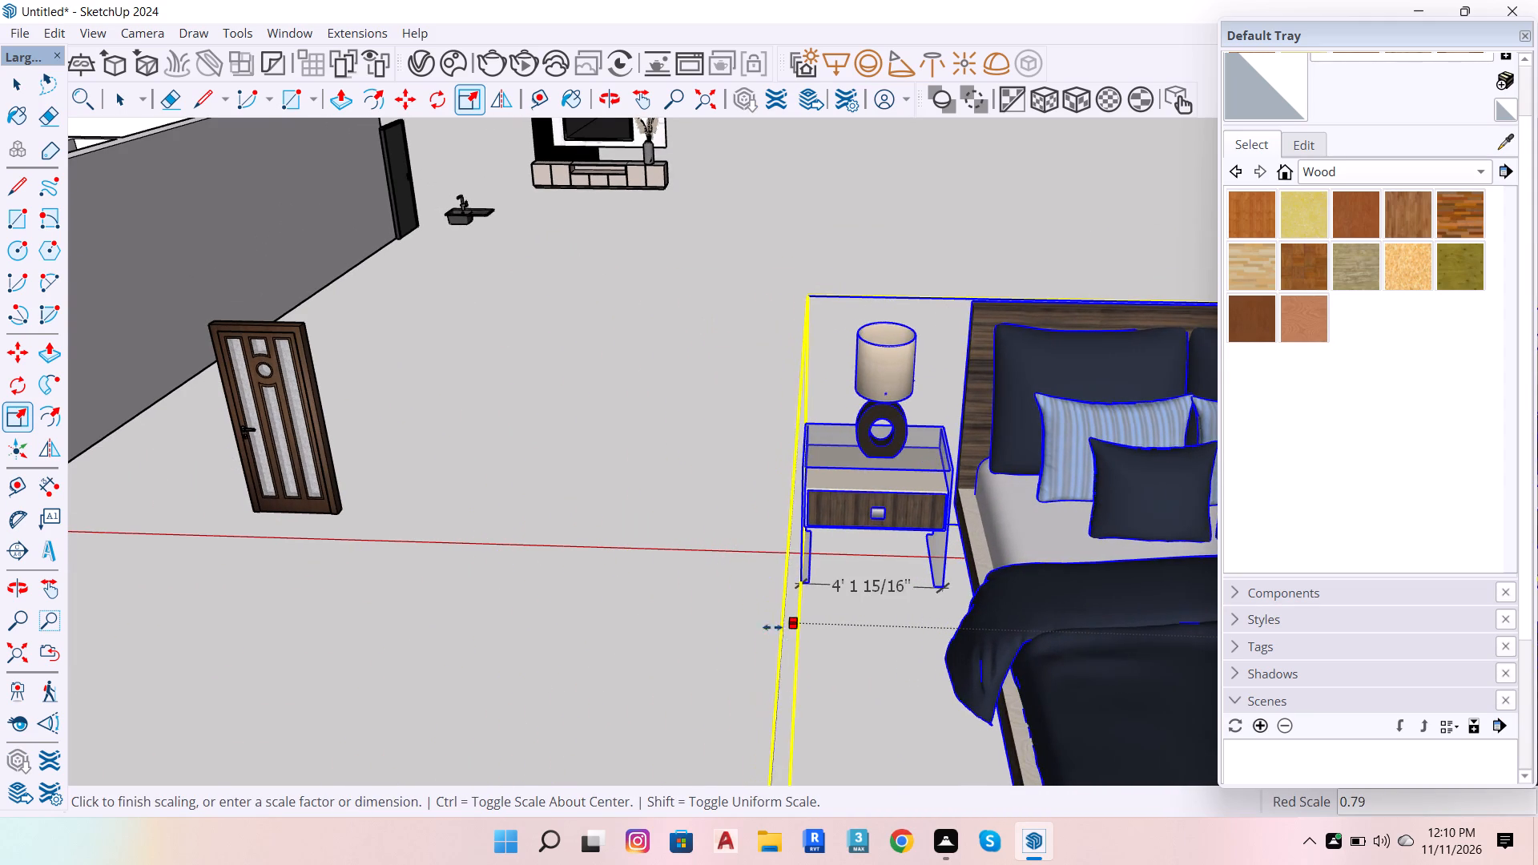
{"action": "scroll", "coordinate": [711, 605], "scroll_direction": "down", "scroll_amount": 12}
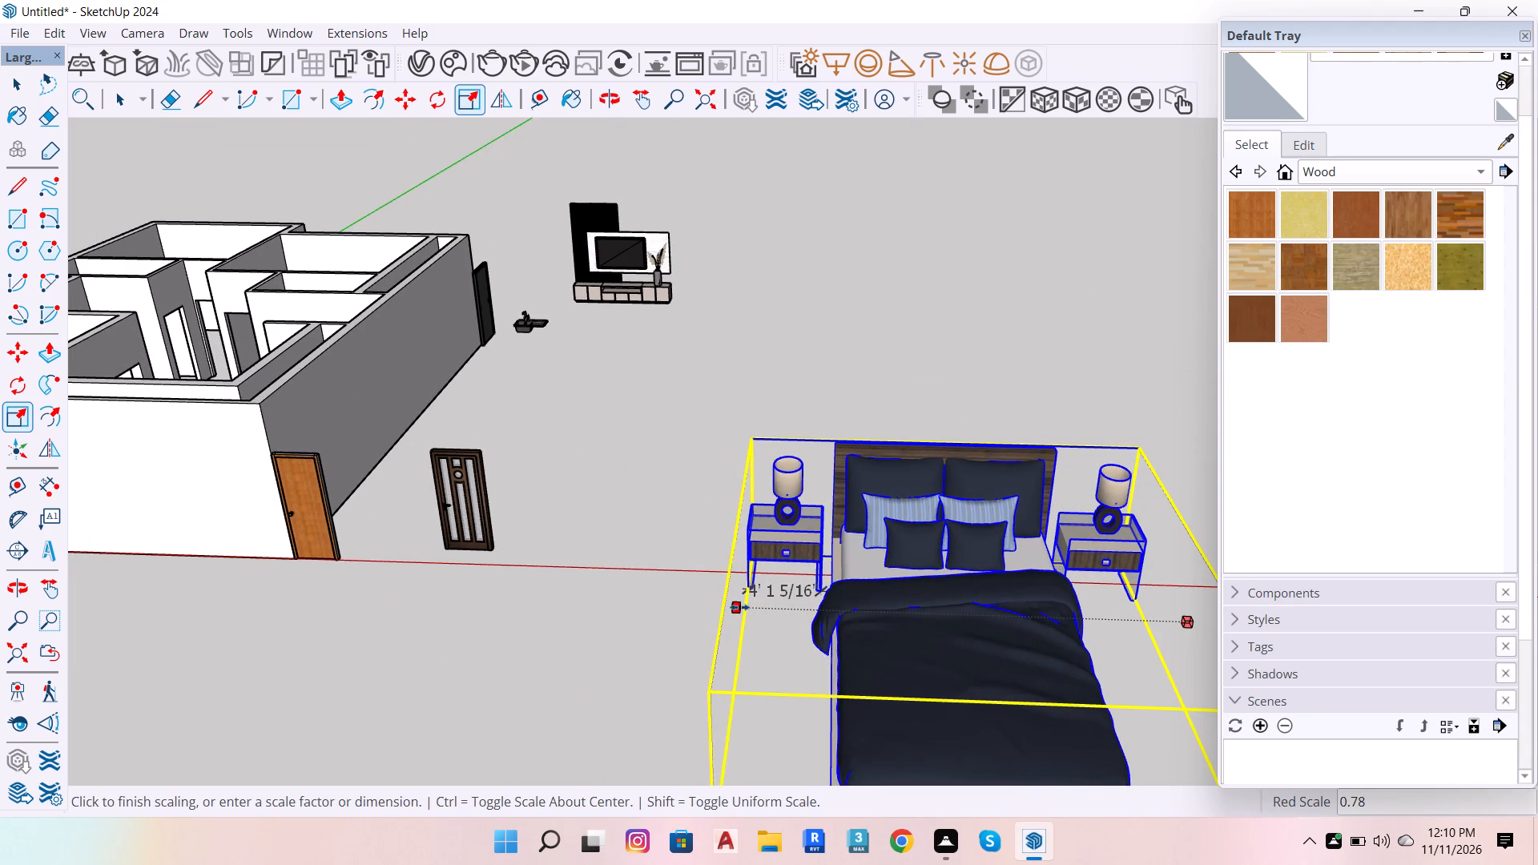
{"action": "scroll", "coordinate": [787, 622], "scroll_direction": "up", "scroll_amount": 3}
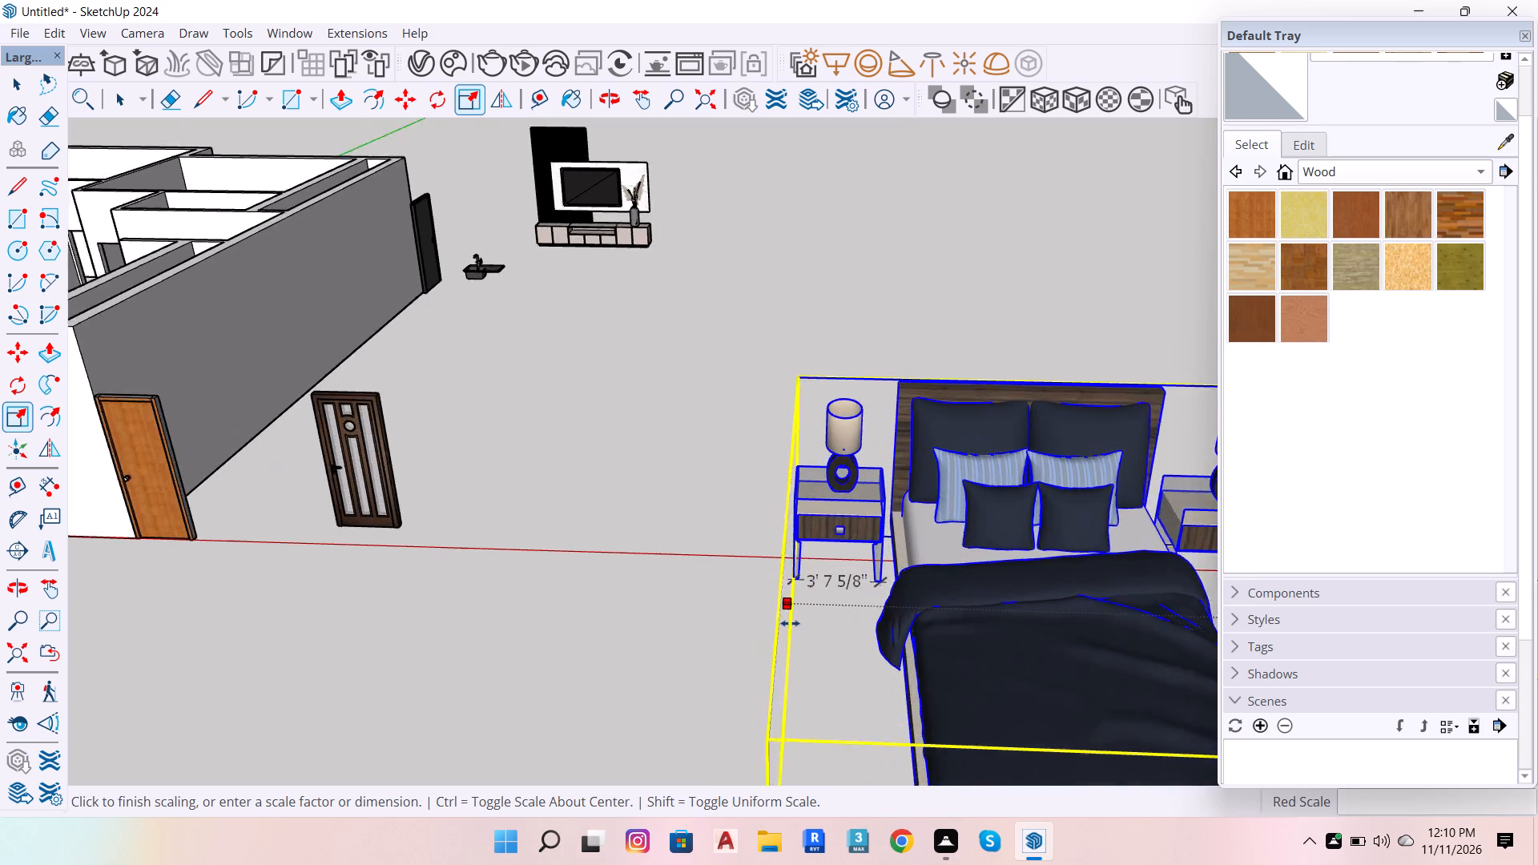
{"action": "scroll", "coordinate": [790, 623], "scroll_direction": "up", "scroll_amount": 2}
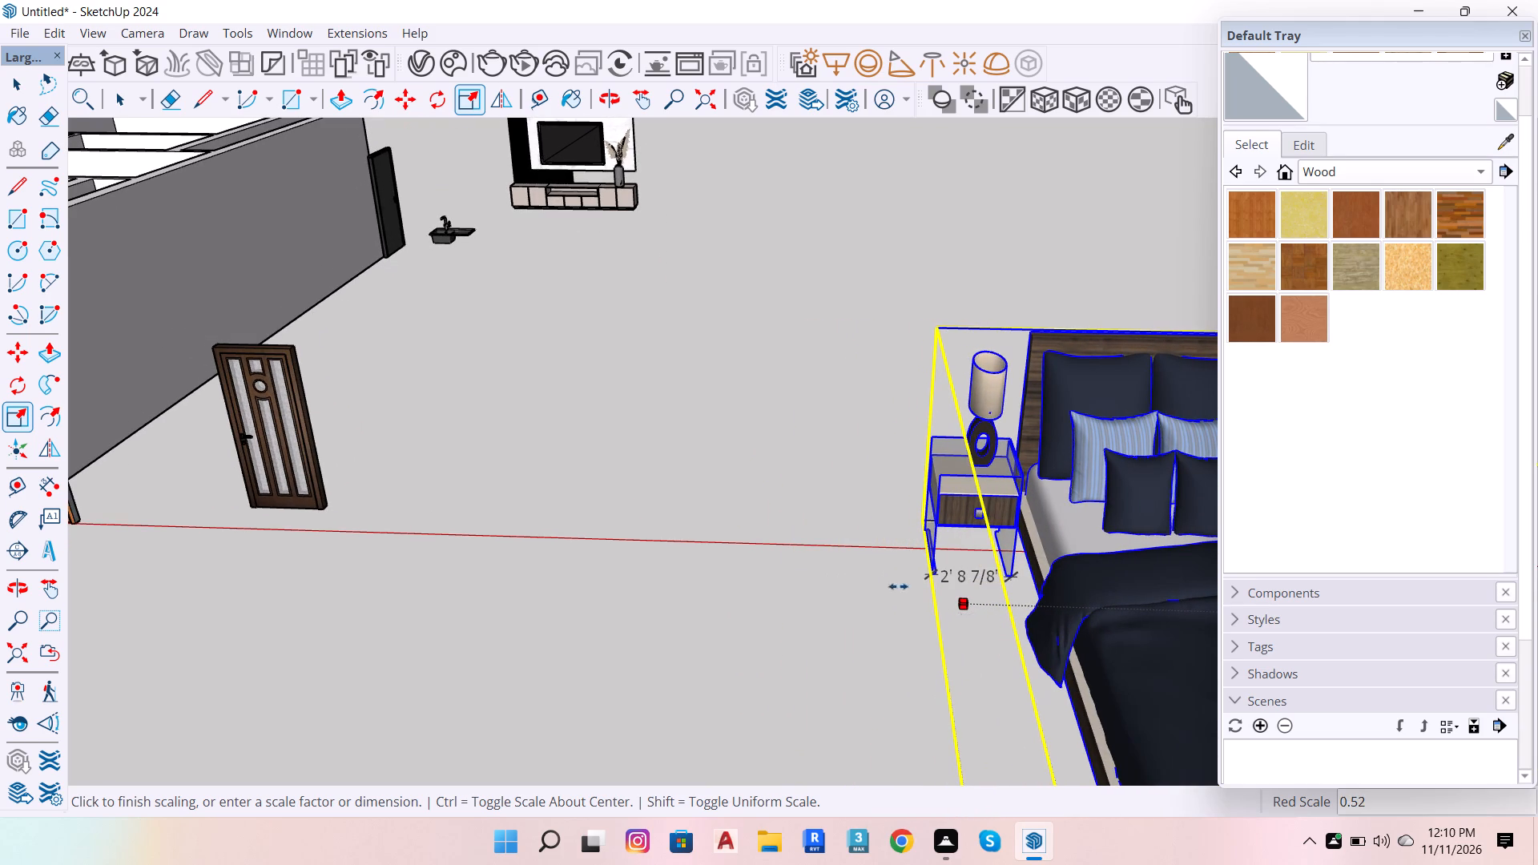
{"action": "scroll", "coordinate": [715, 554], "scroll_direction": "down", "scroll_amount": 7}
{"action": "scroll", "coordinate": [579, 553], "scroll_direction": "down", "scroll_amount": 6}
{"action": "scroll", "coordinate": [723, 597], "scroll_direction": "up", "scroll_amount": 4}
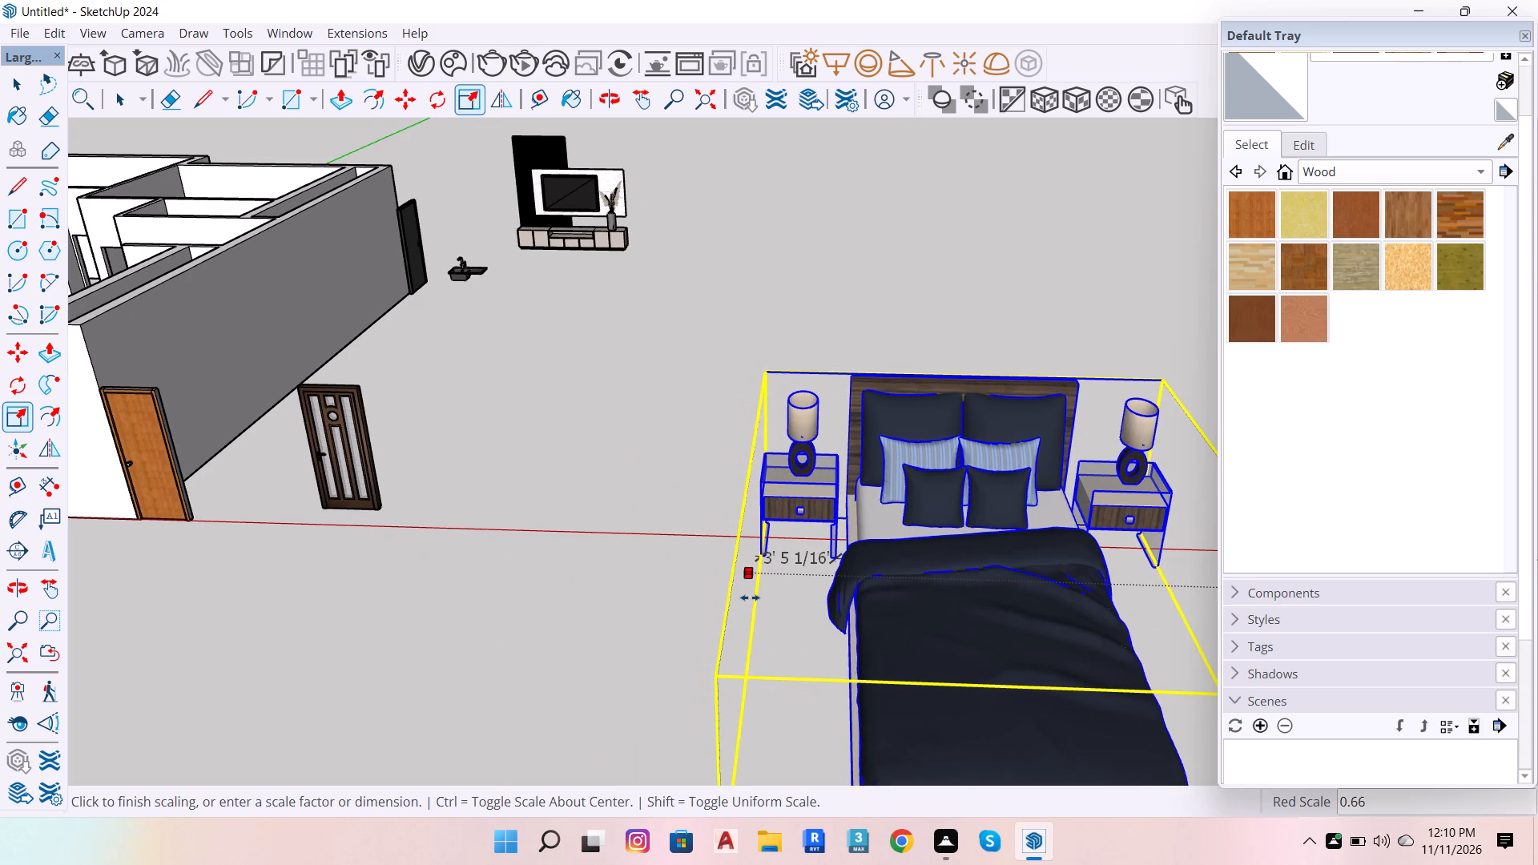
{"action": "left_click", "coordinate": [727, 589]}
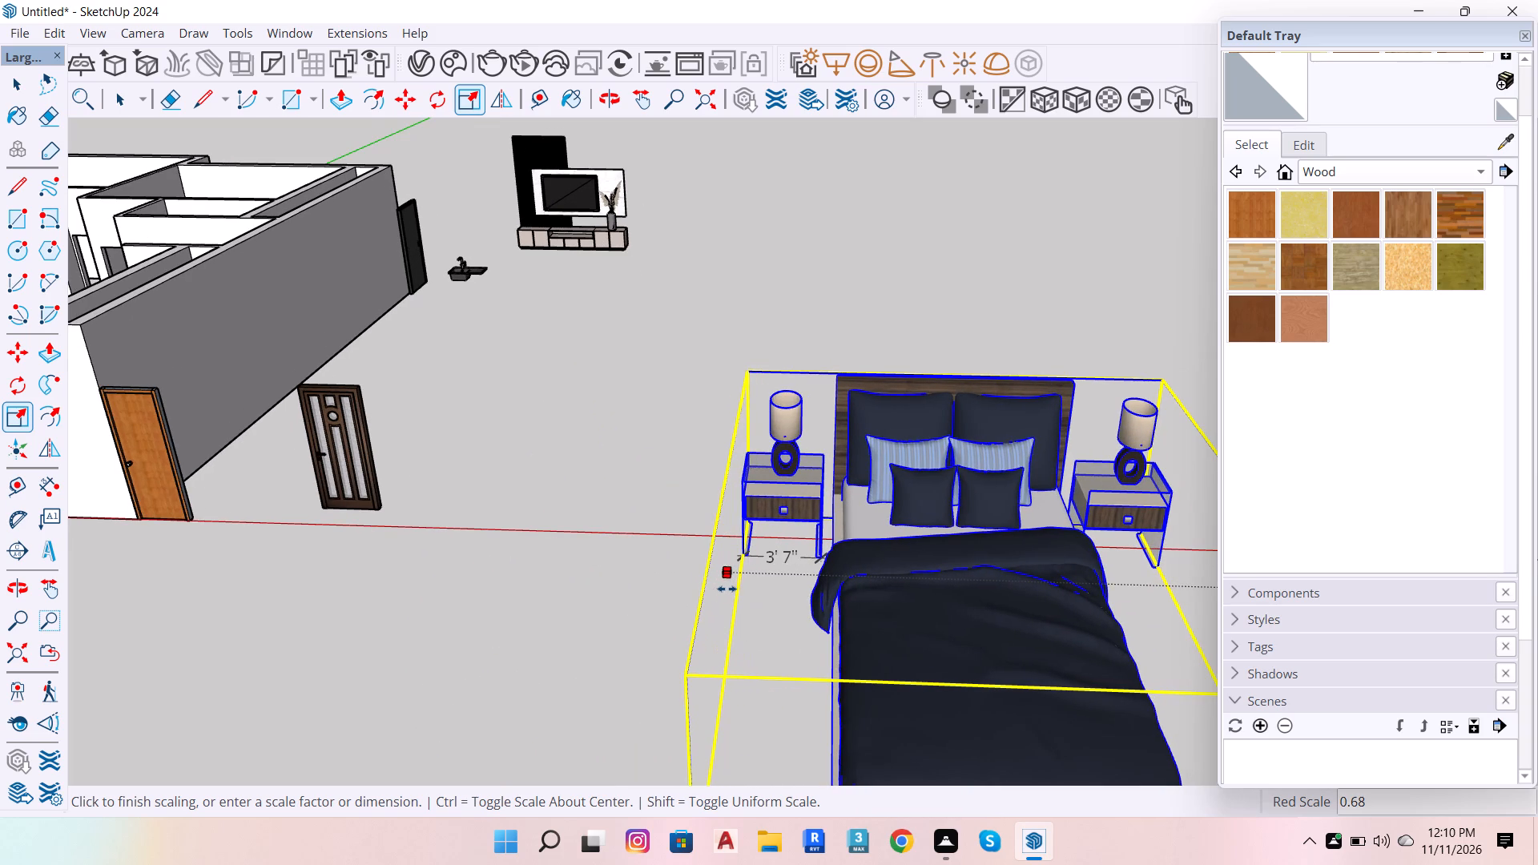
{"action": "scroll", "coordinate": [480, 547], "scroll_direction": "down", "scroll_amount": 4}
{"action": "key", "text": "space"}
{"action": "scroll", "coordinate": [719, 554], "scroll_direction": "up", "scroll_amount": 11}
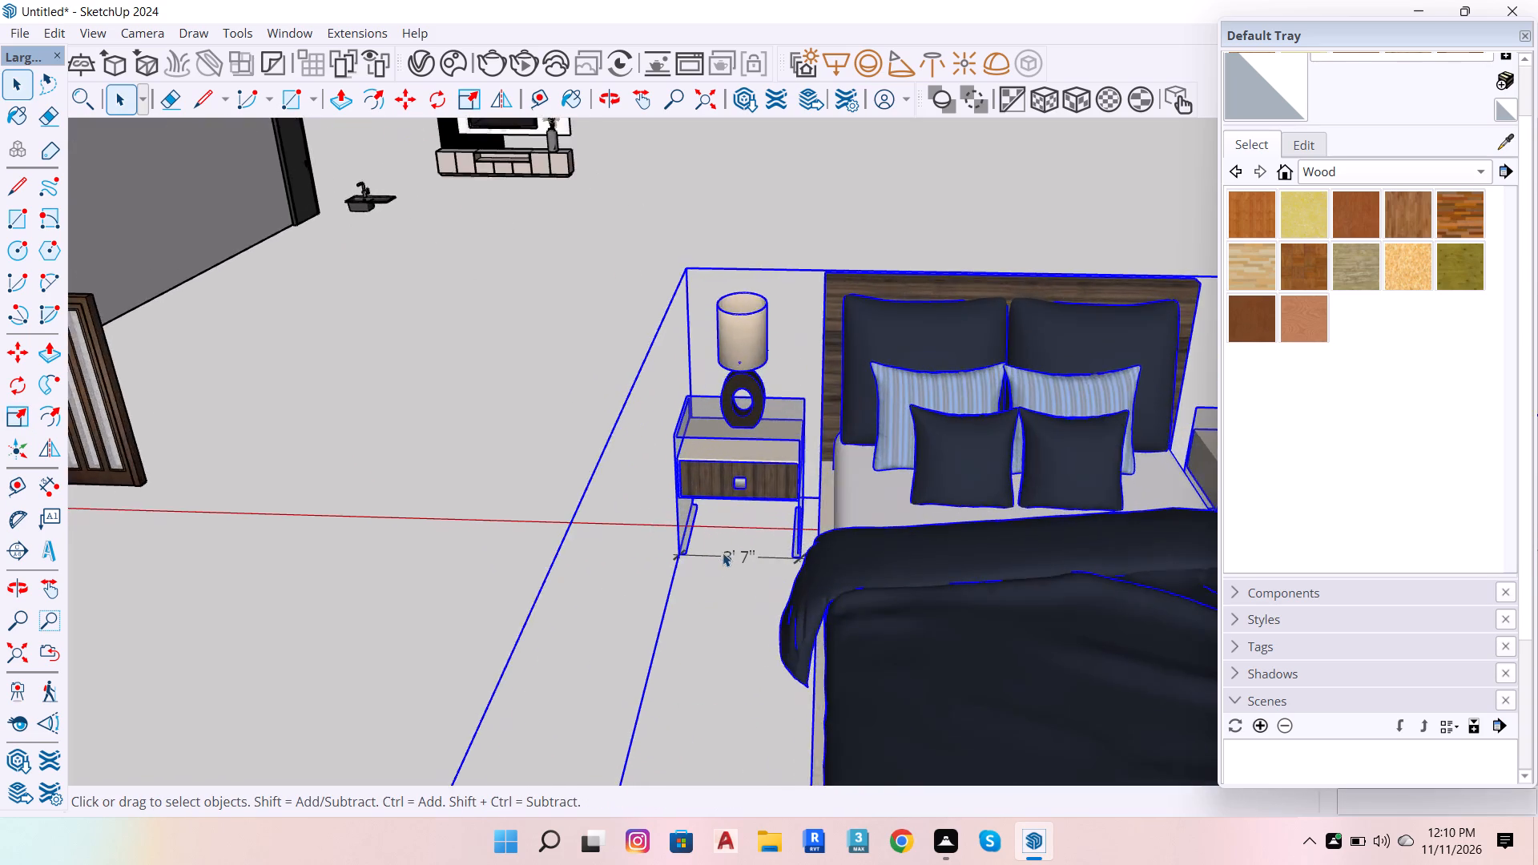
Delete the linear dimension across the front feet of the bedside table on the door side of the bed.
{"action": "scroll", "coordinate": [723, 555], "scroll_direction": "up", "scroll_amount": 7}
{"action": "left_click", "coordinate": [723, 555]}
{"action": "key", "text": "Delete"}
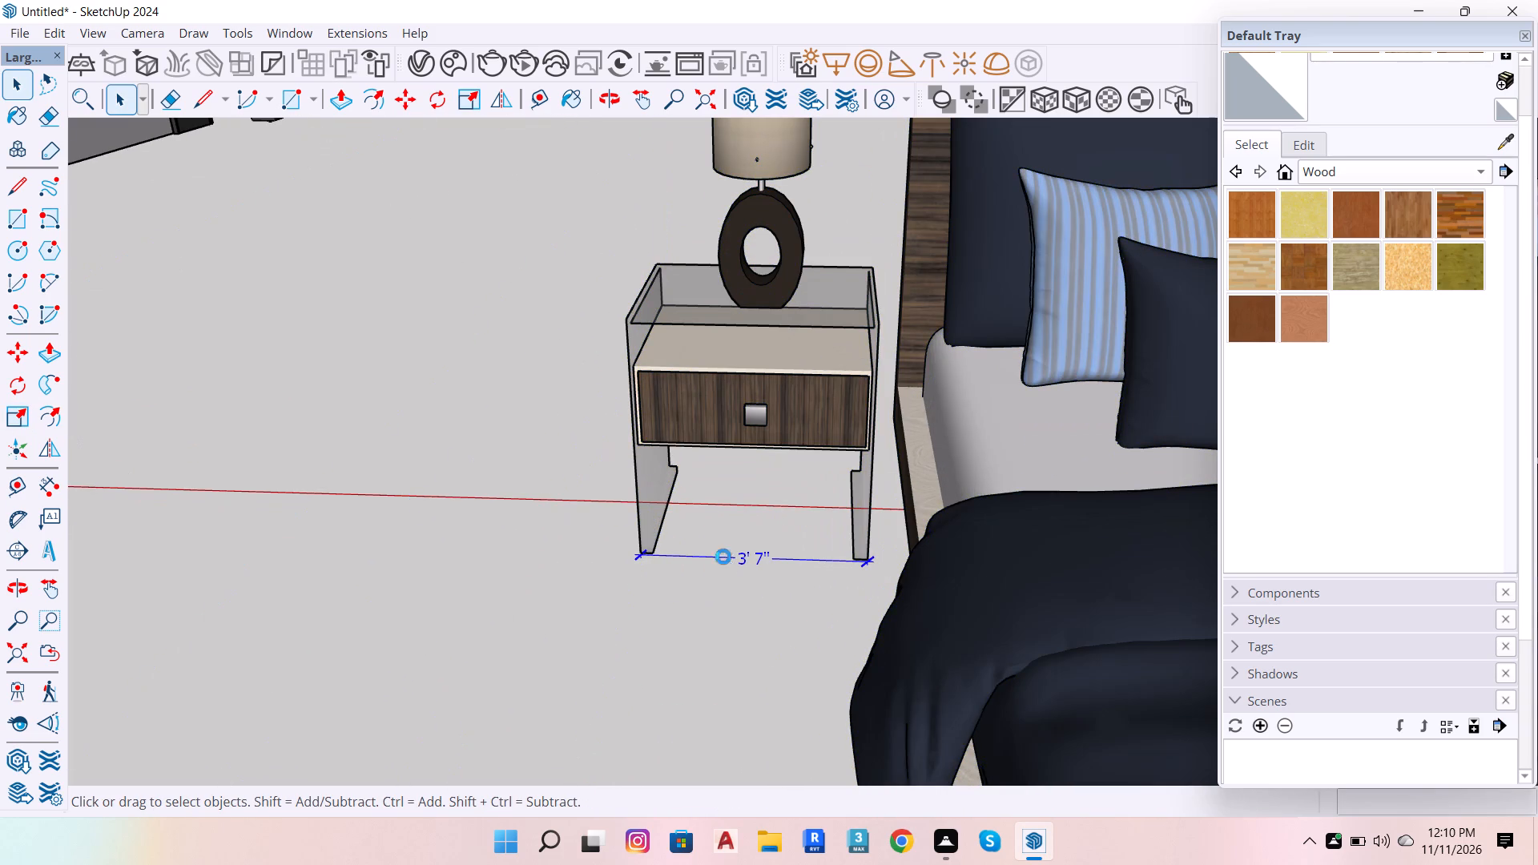
Scale the whole bed set along the green axis by about 0.75, shortening it from the foot end.
{"action": "scroll", "coordinate": [436, 540], "scroll_direction": "down", "scroll_amount": 14}
{"action": "scroll", "coordinate": [611, 480], "scroll_direction": "down", "scroll_amount": 7}
{"action": "left_click", "coordinate": [718, 509]}
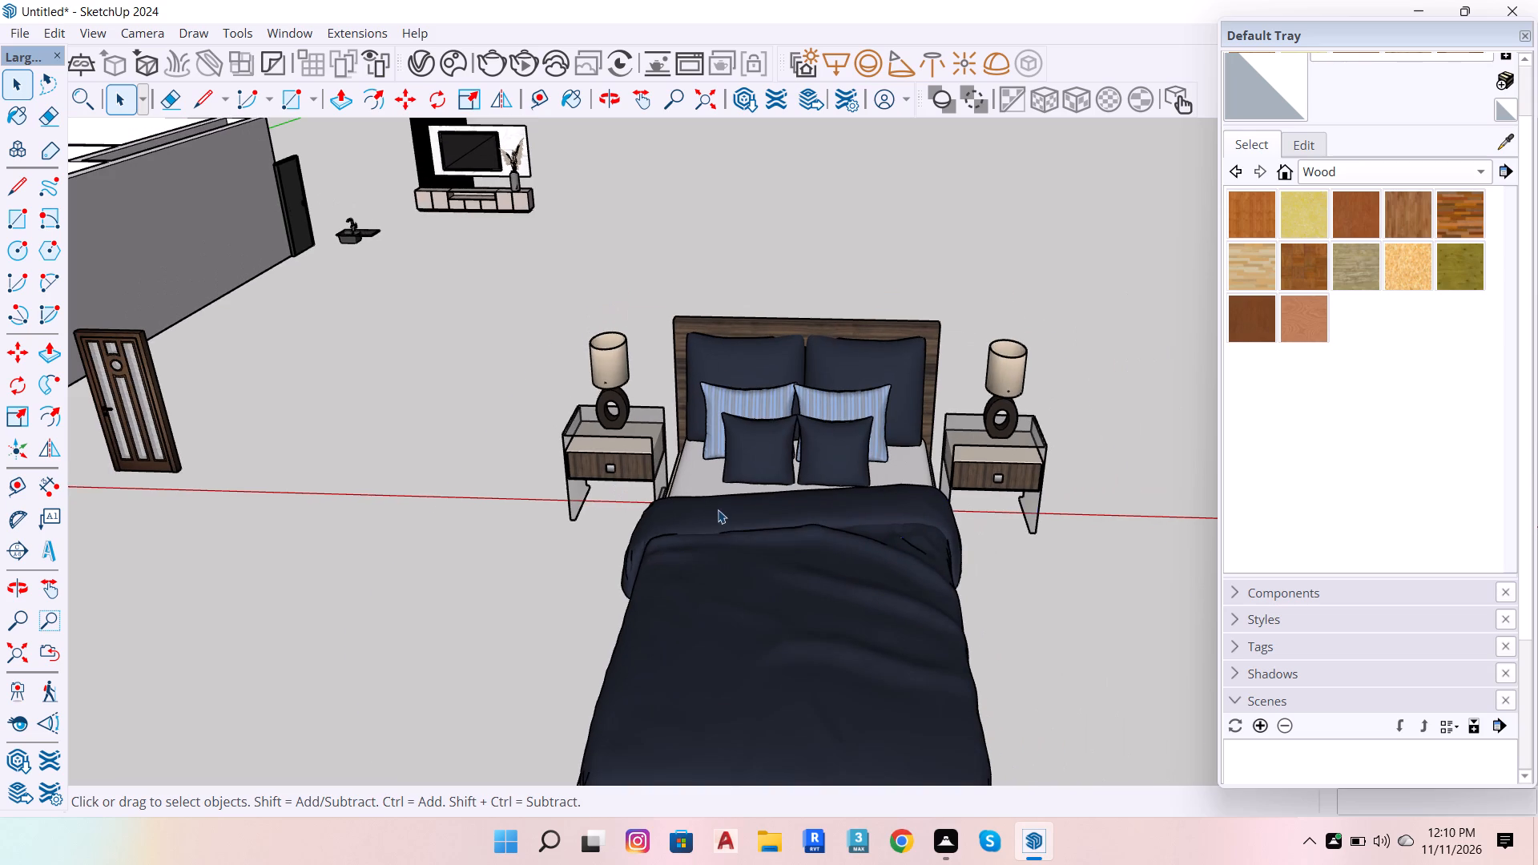
{"action": "scroll", "coordinate": [713, 389], "scroll_direction": "down", "scroll_amount": 5}
{"action": "key", "text": "s"}
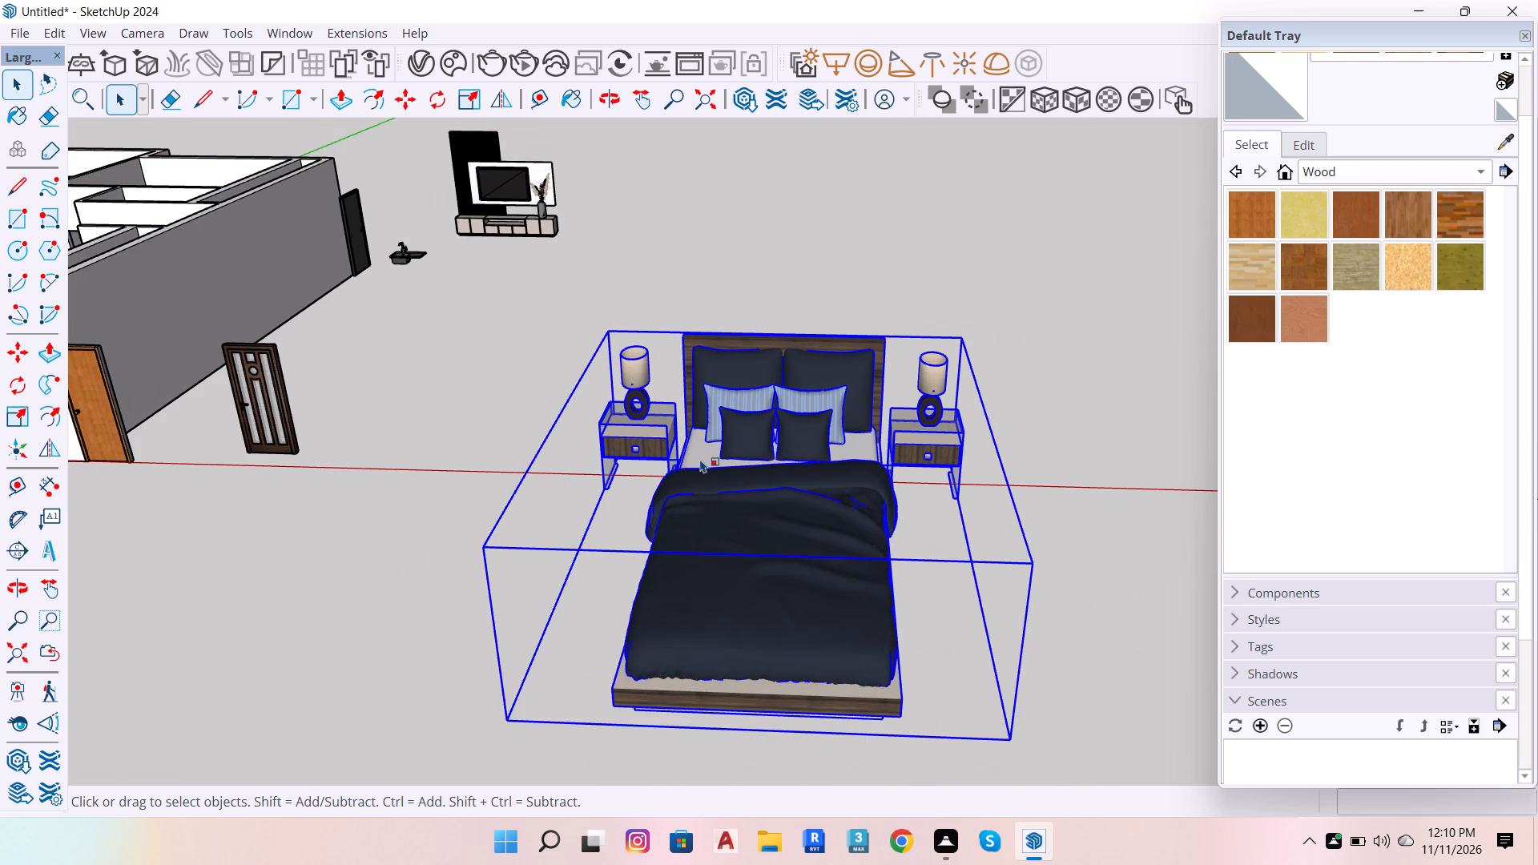
{"action": "left_click", "coordinate": [760, 646]}
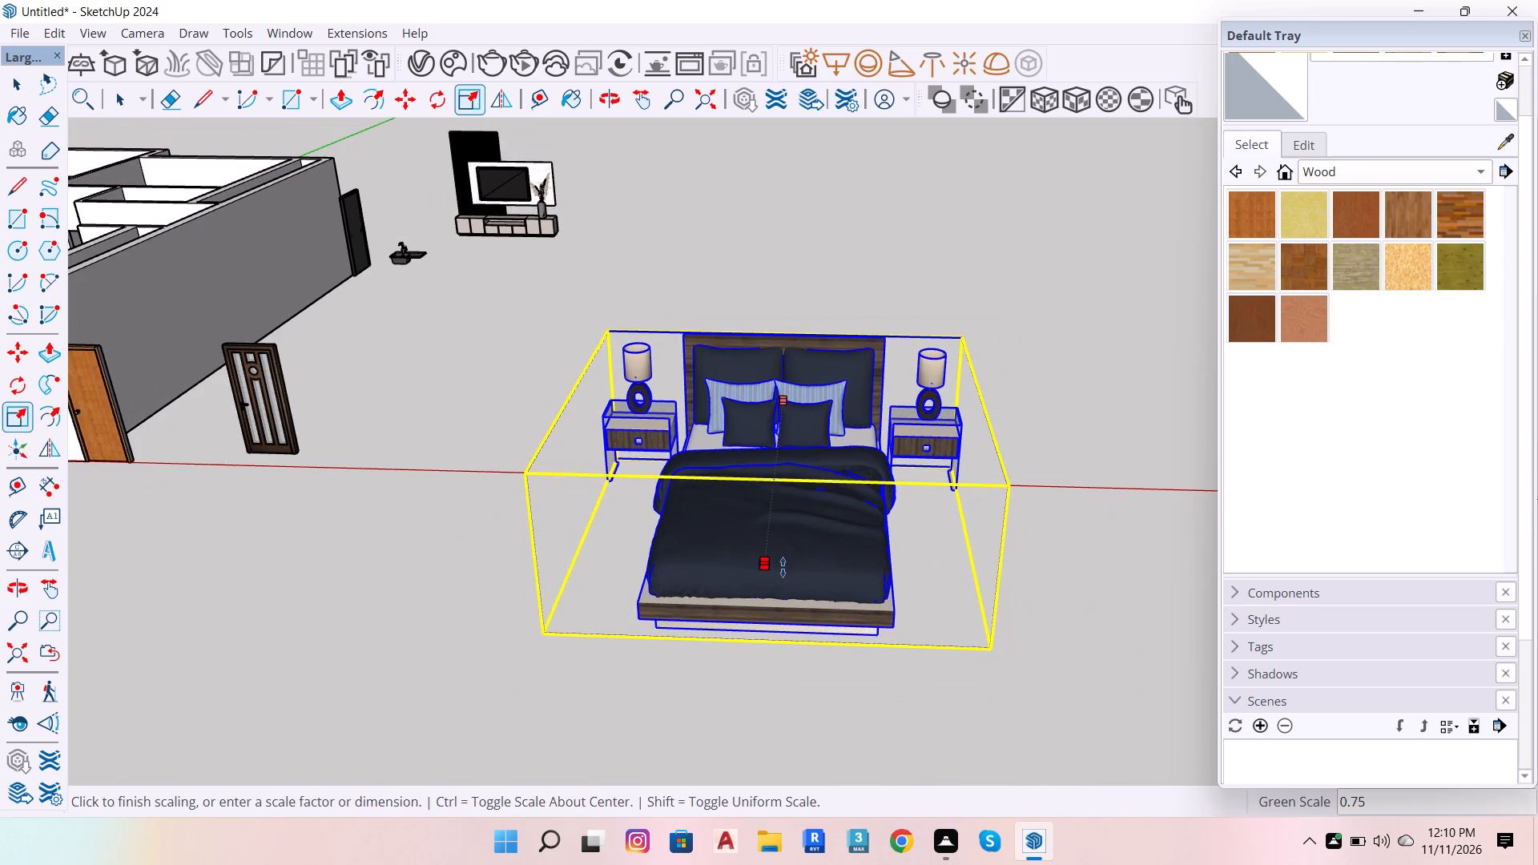
{"action": "left_click", "coordinate": [783, 567]}
{"action": "key", "text": "space"}
{"action": "left_click", "coordinate": [972, 546]}
Add a linear dimension along the bed frame's side facing away from the house, from the headboard end to the front bottom corner.
{"action": "scroll", "coordinate": [347, 652], "scroll_direction": "down", "scroll_amount": 8}
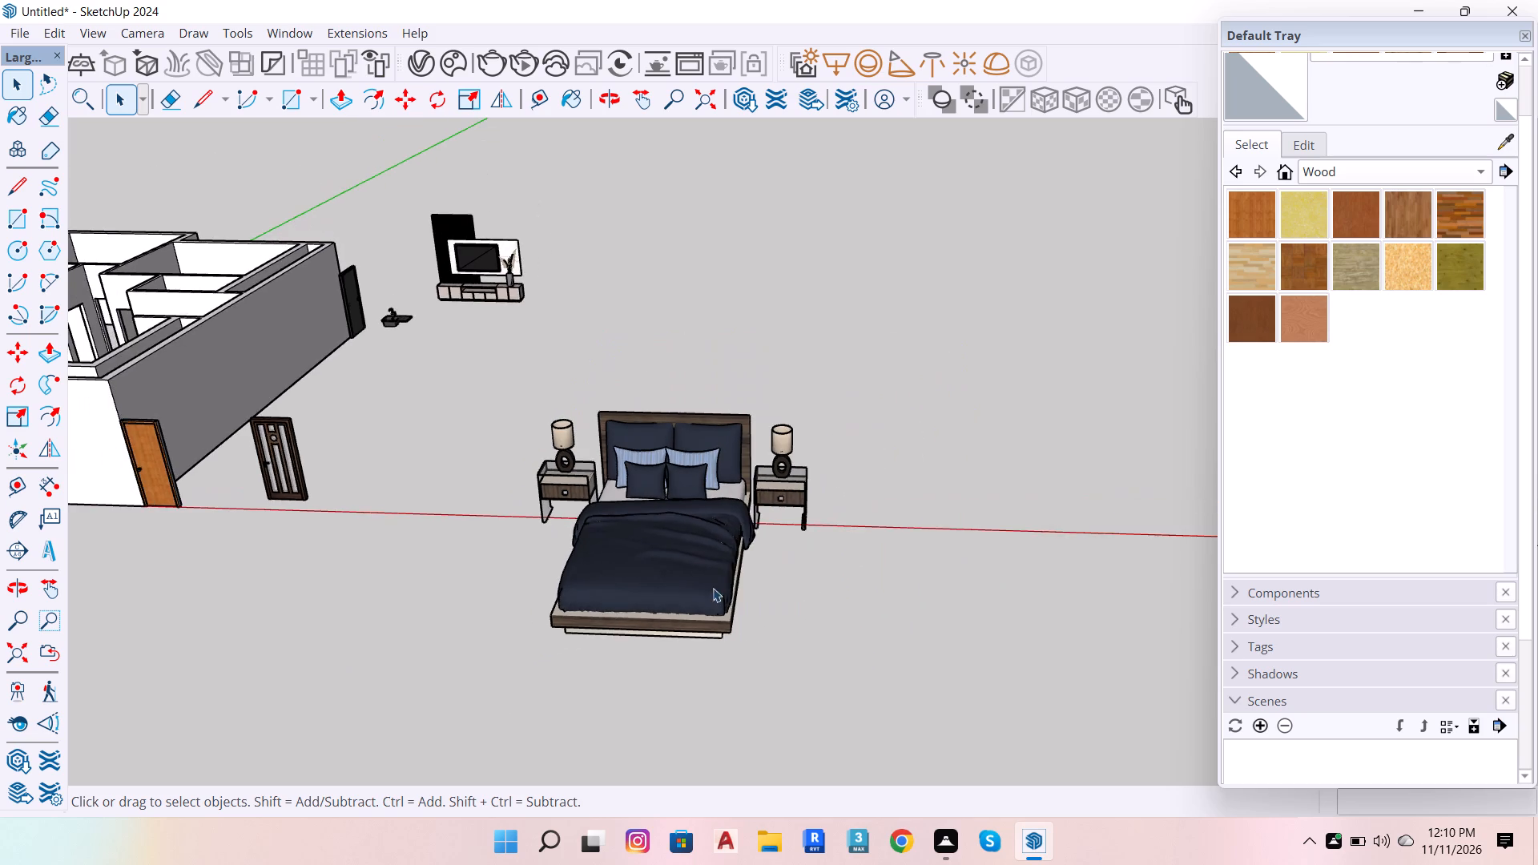
{"action": "scroll", "coordinate": [806, 561], "scroll_direction": "up", "scroll_amount": 6}
{"action": "scroll", "coordinate": [803, 428], "scroll_direction": "up", "scroll_amount": 6}
{"action": "scroll", "coordinate": [279, 272], "scroll_direction": "down", "scroll_amount": 7}
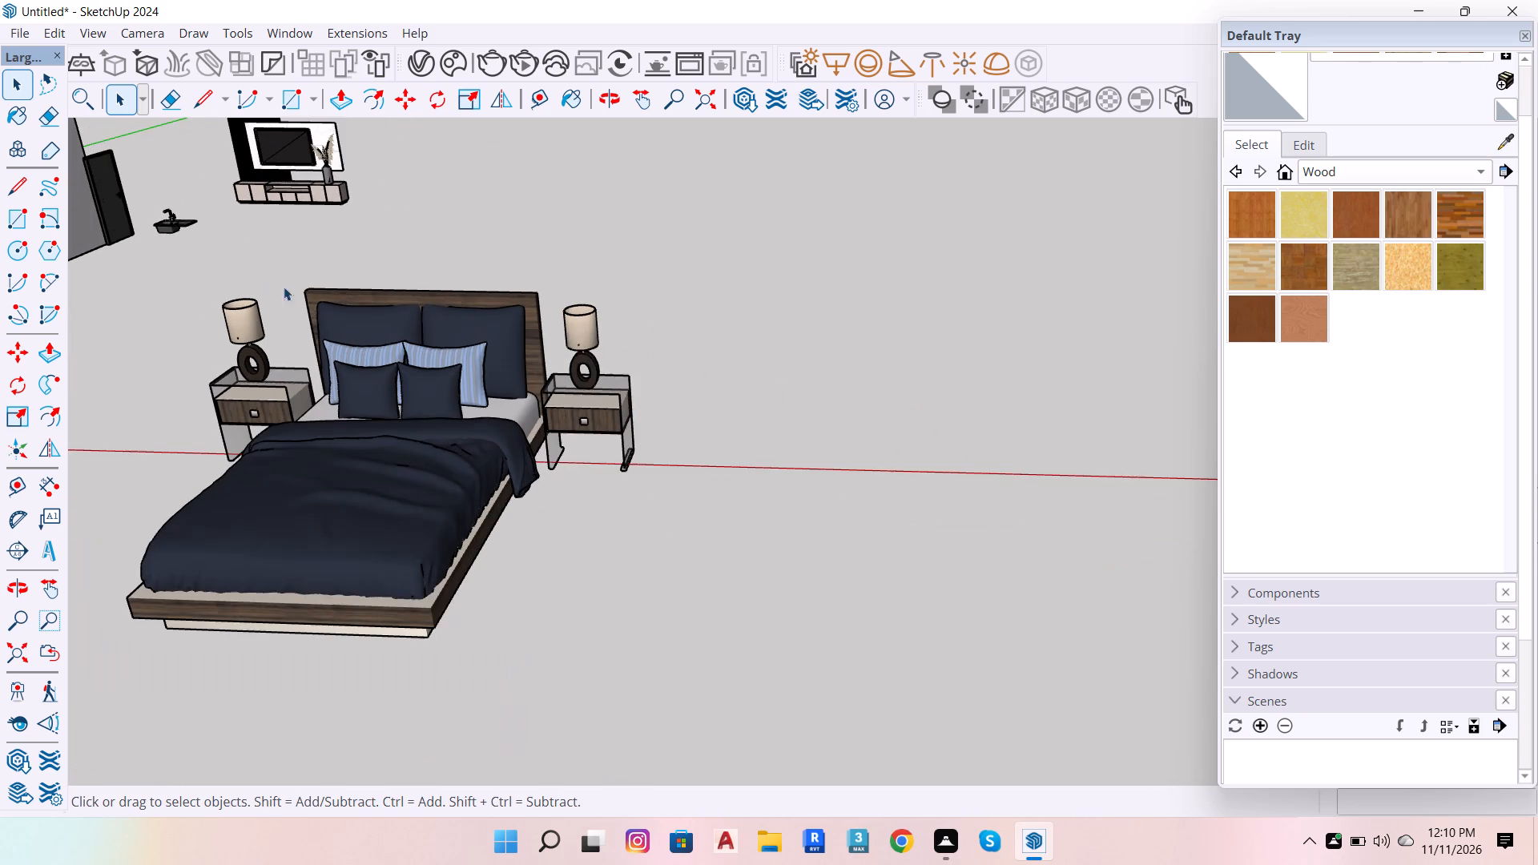
{"action": "scroll", "coordinate": [464, 614], "scroll_direction": "up", "scroll_amount": 5}
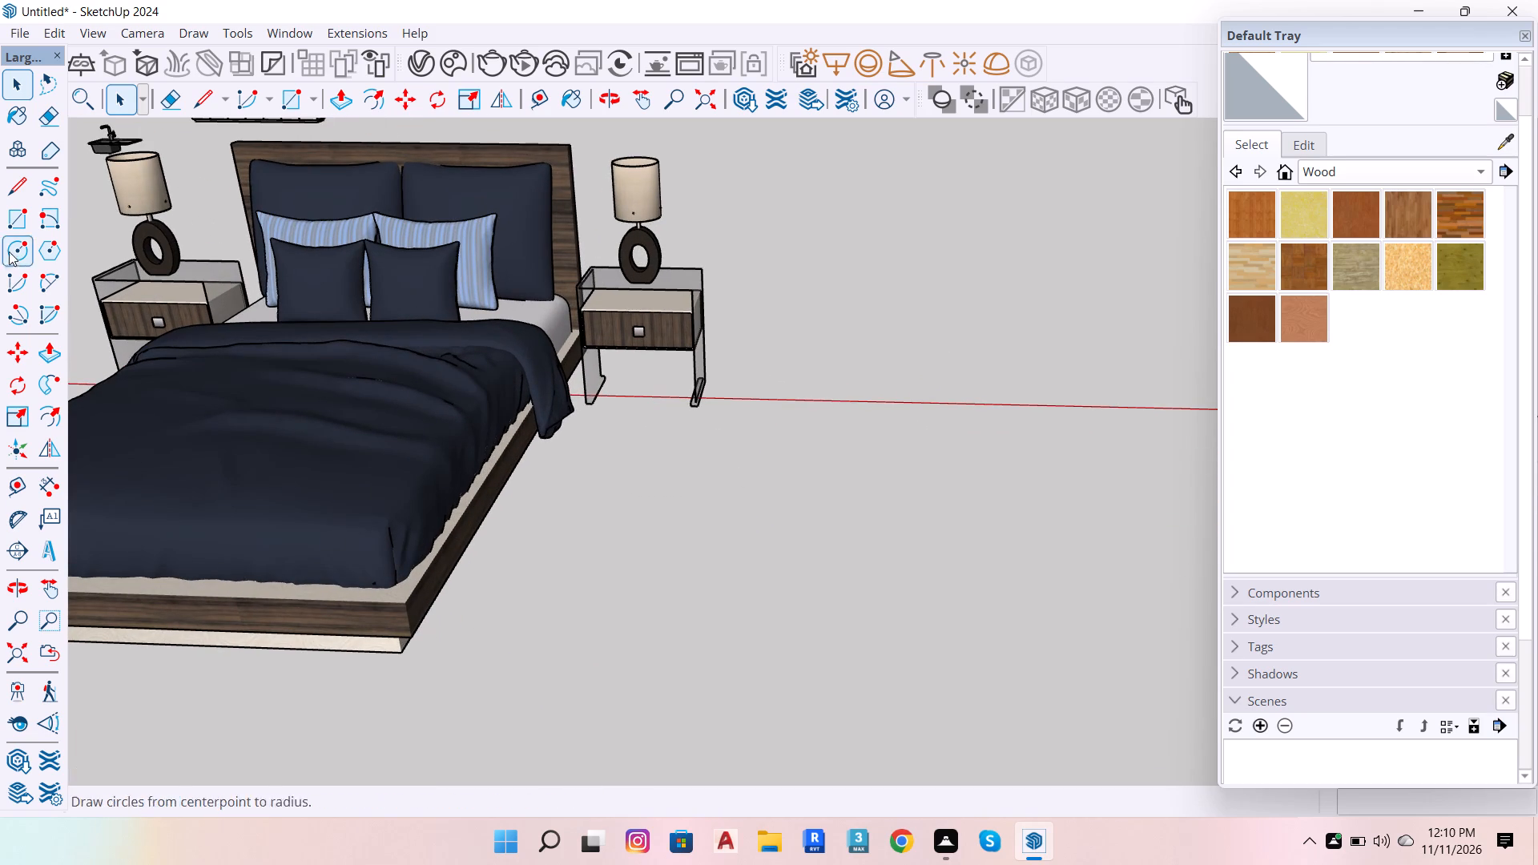
{"action": "left_click", "coordinate": [60, 496]}
{"action": "scroll", "coordinate": [467, 405], "scroll_direction": "up", "scroll_amount": 15}
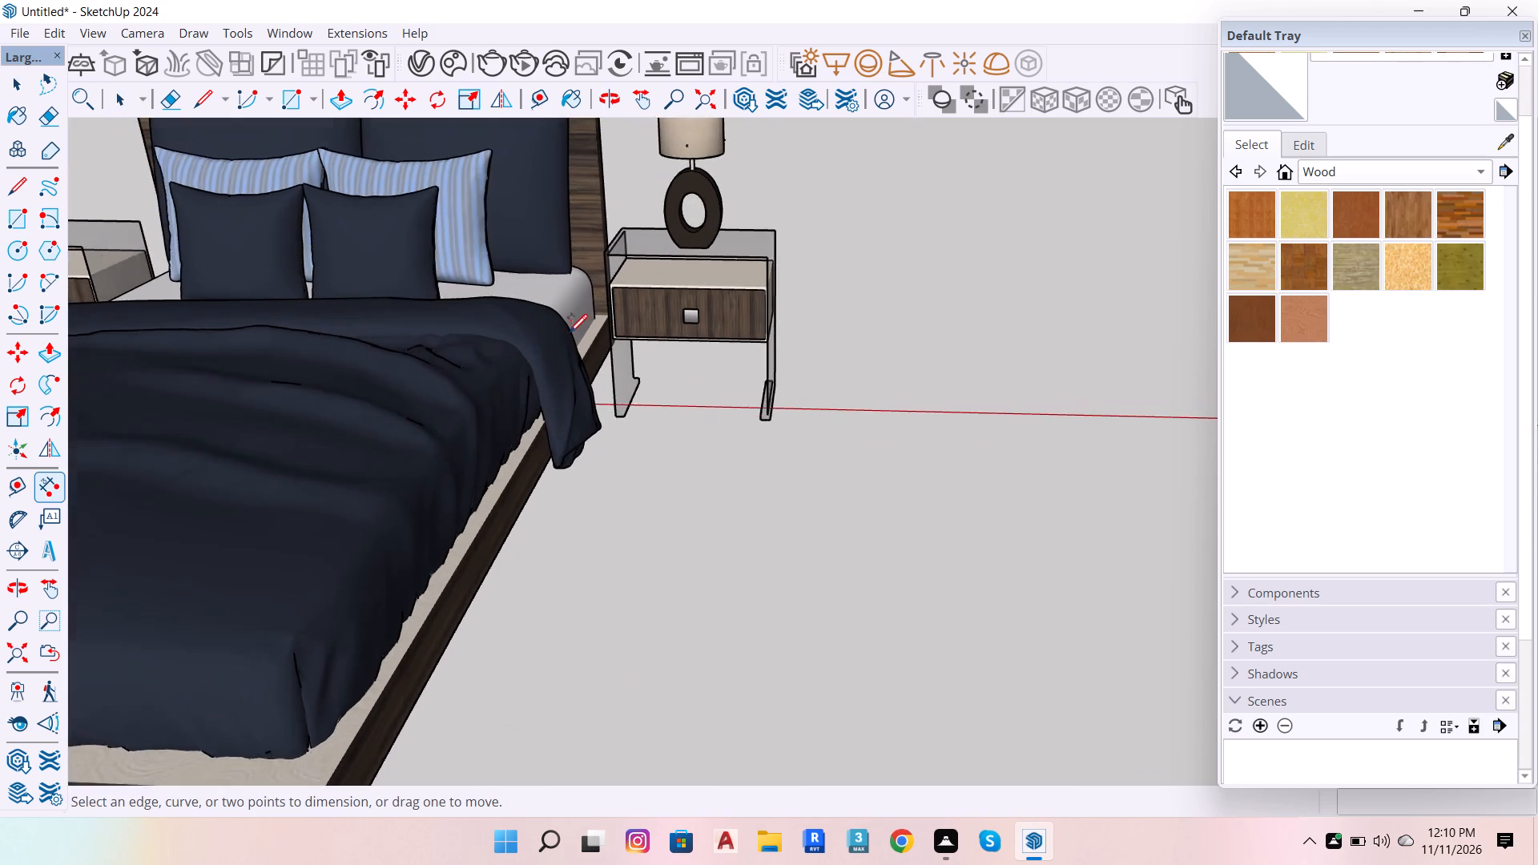
{"action": "scroll", "coordinate": [569, 332], "scroll_direction": "up", "scroll_amount": 20}
{"action": "scroll", "coordinate": [569, 332], "scroll_direction": "up", "scroll_amount": 1}
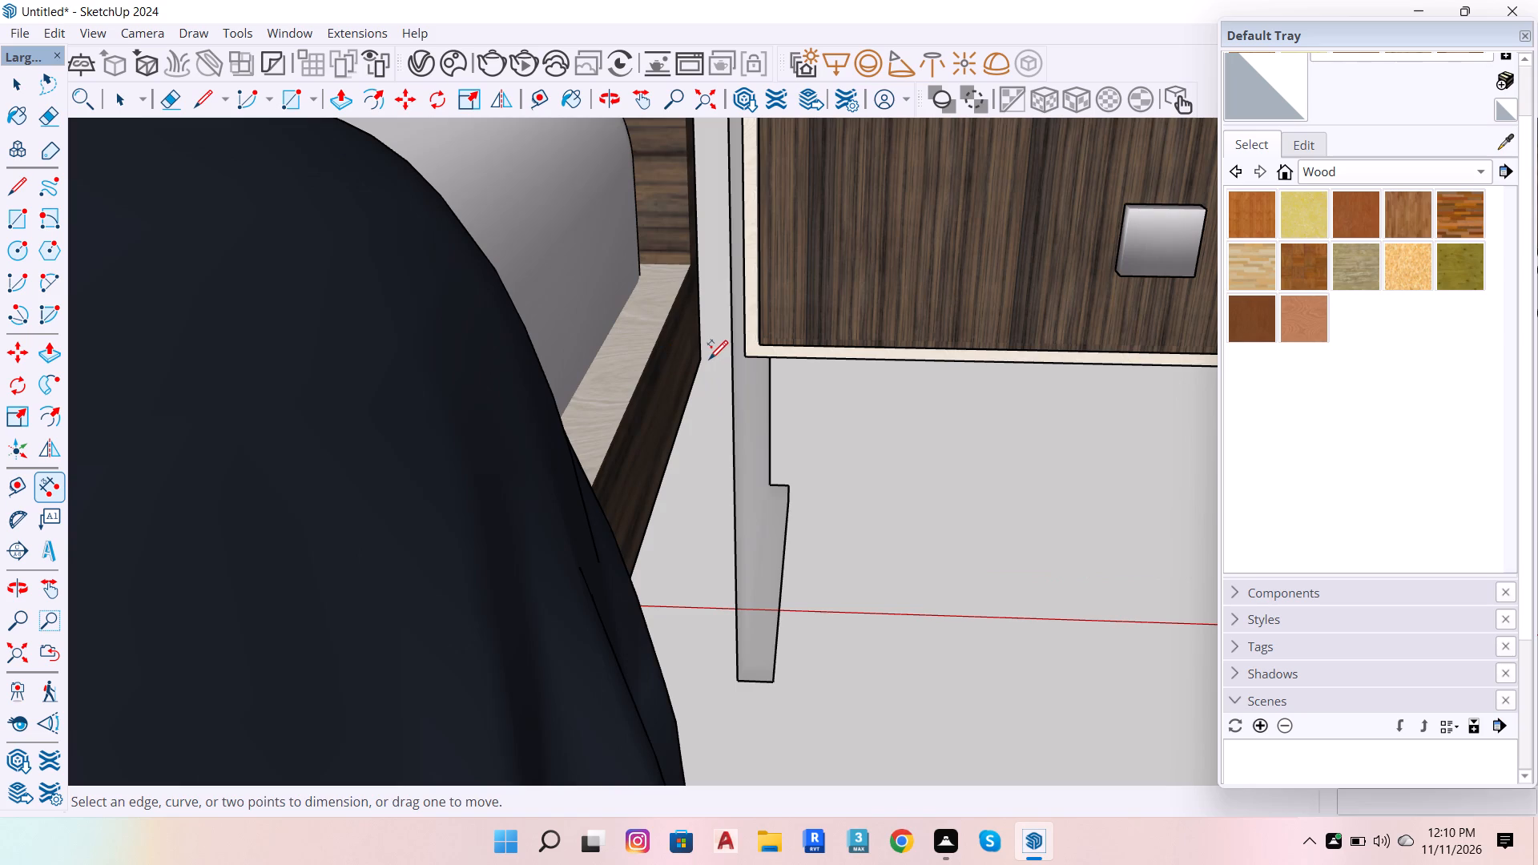
{"action": "left_click", "coordinate": [700, 357]}
{"action": "scroll", "coordinate": [732, 335], "scroll_direction": "down", "scroll_amount": 15}
{"action": "scroll", "coordinate": [736, 298], "scroll_direction": "down", "scroll_amount": 9}
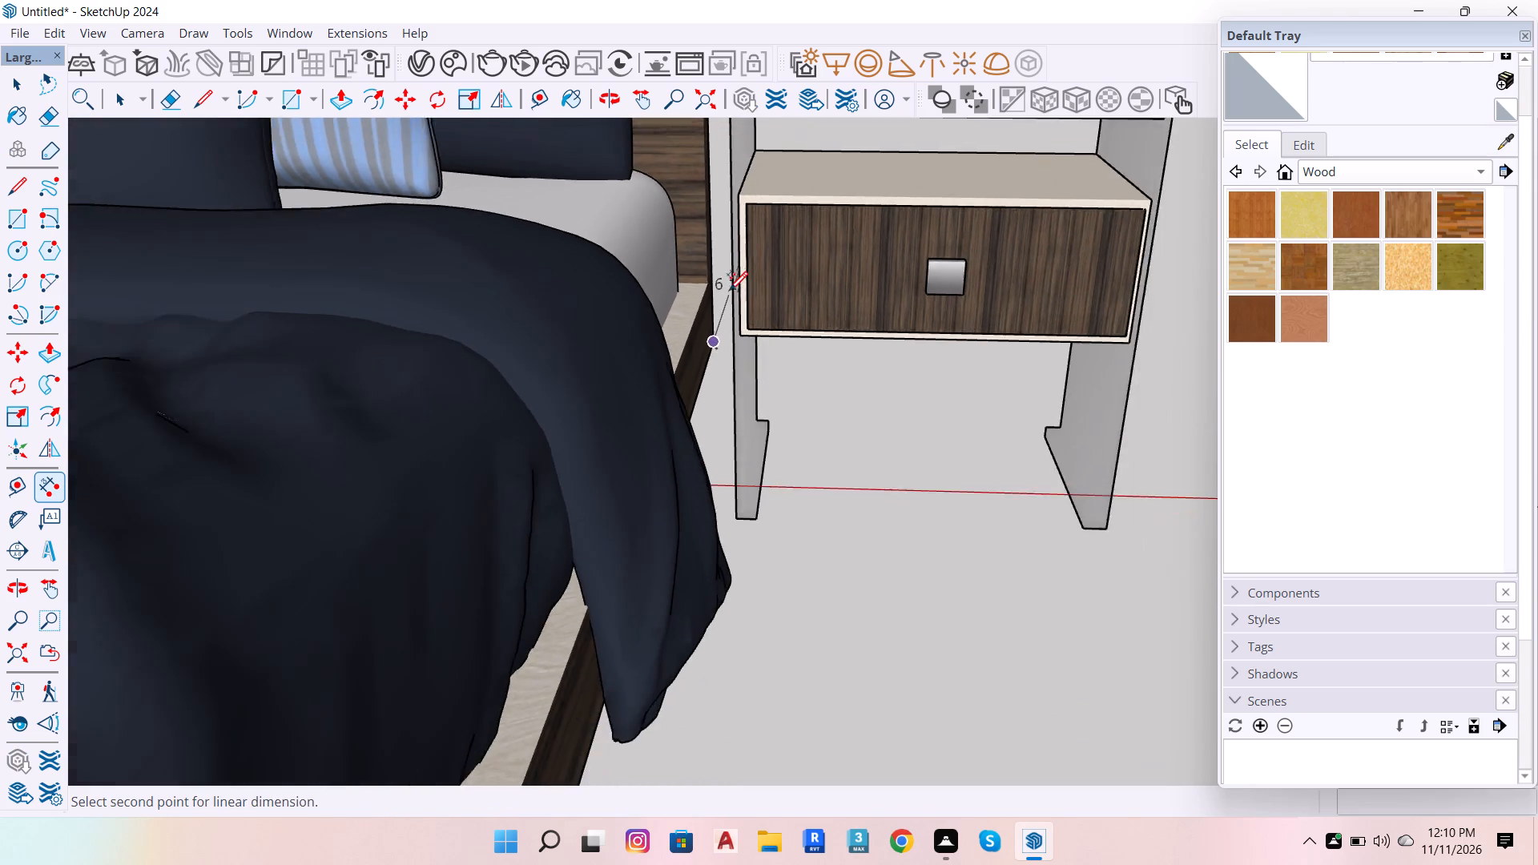
{"action": "scroll", "coordinate": [729, 289], "scroll_direction": "down", "scroll_amount": 15}
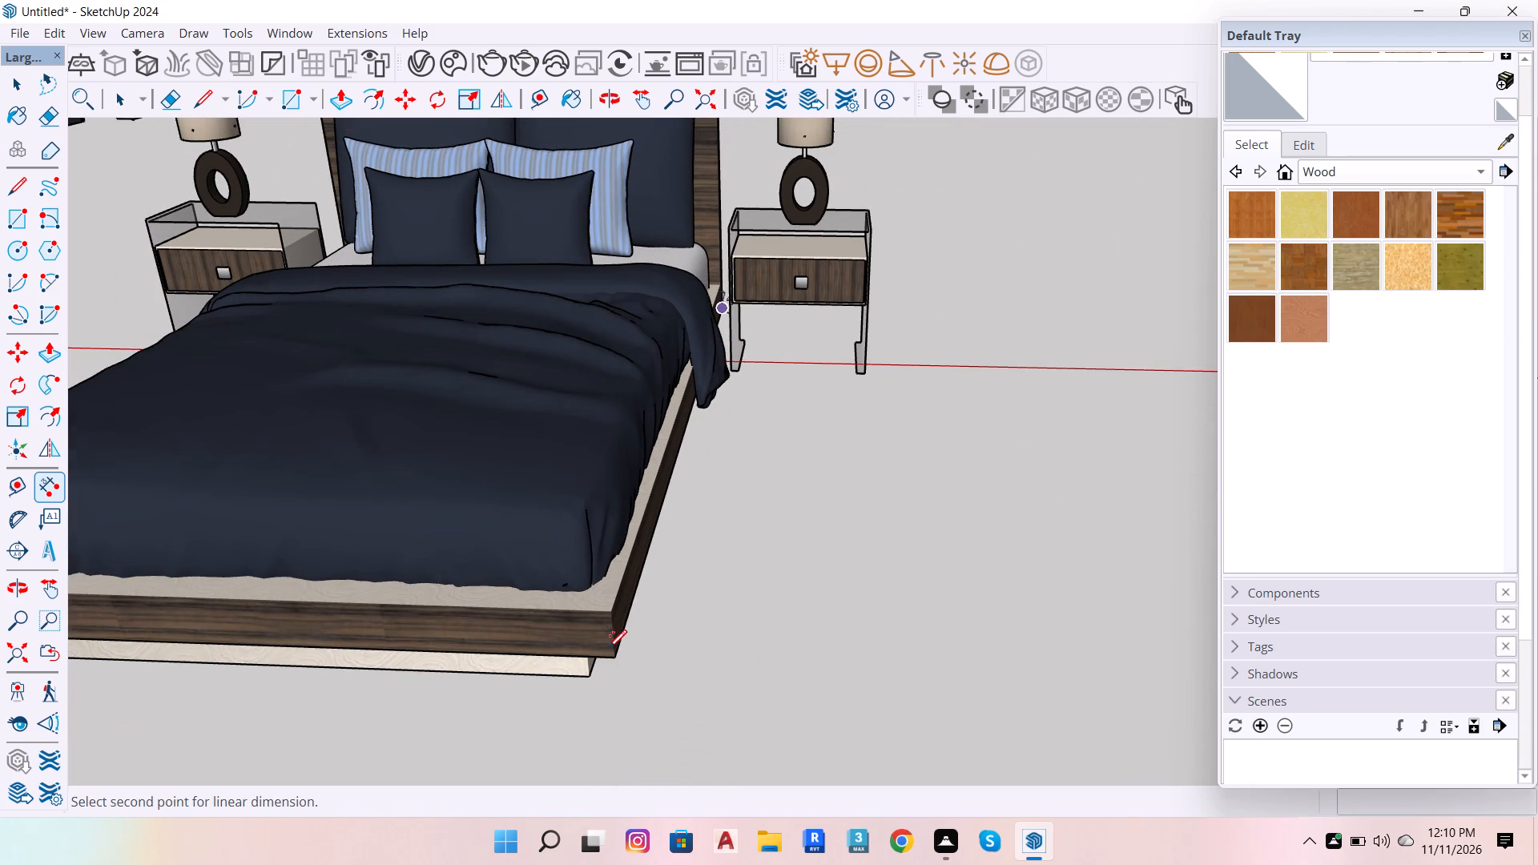
{"action": "left_click", "coordinate": [615, 660]}
{"action": "left_click", "coordinate": [769, 672]}
{"action": "scroll", "coordinate": [972, 626], "scroll_direction": "down", "scroll_amount": 5}
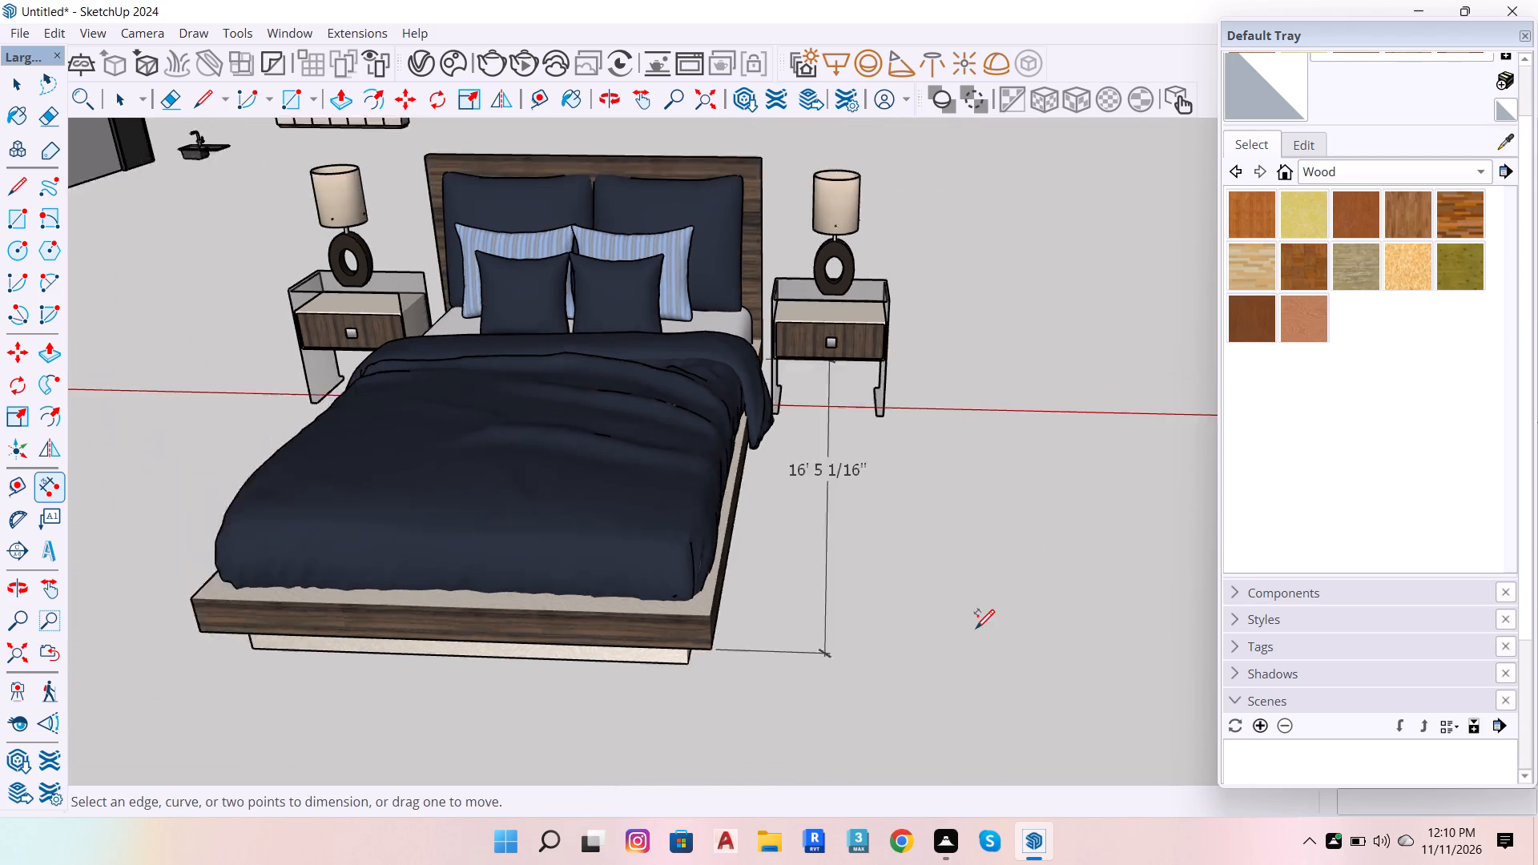
Scale the whole bed set along the green axis to a depth of 6'.
{"action": "scroll", "coordinate": [976, 627], "scroll_direction": "down", "scroll_amount": 2}
{"action": "key", "text": "space"}
{"action": "left_click", "coordinate": [661, 591]}
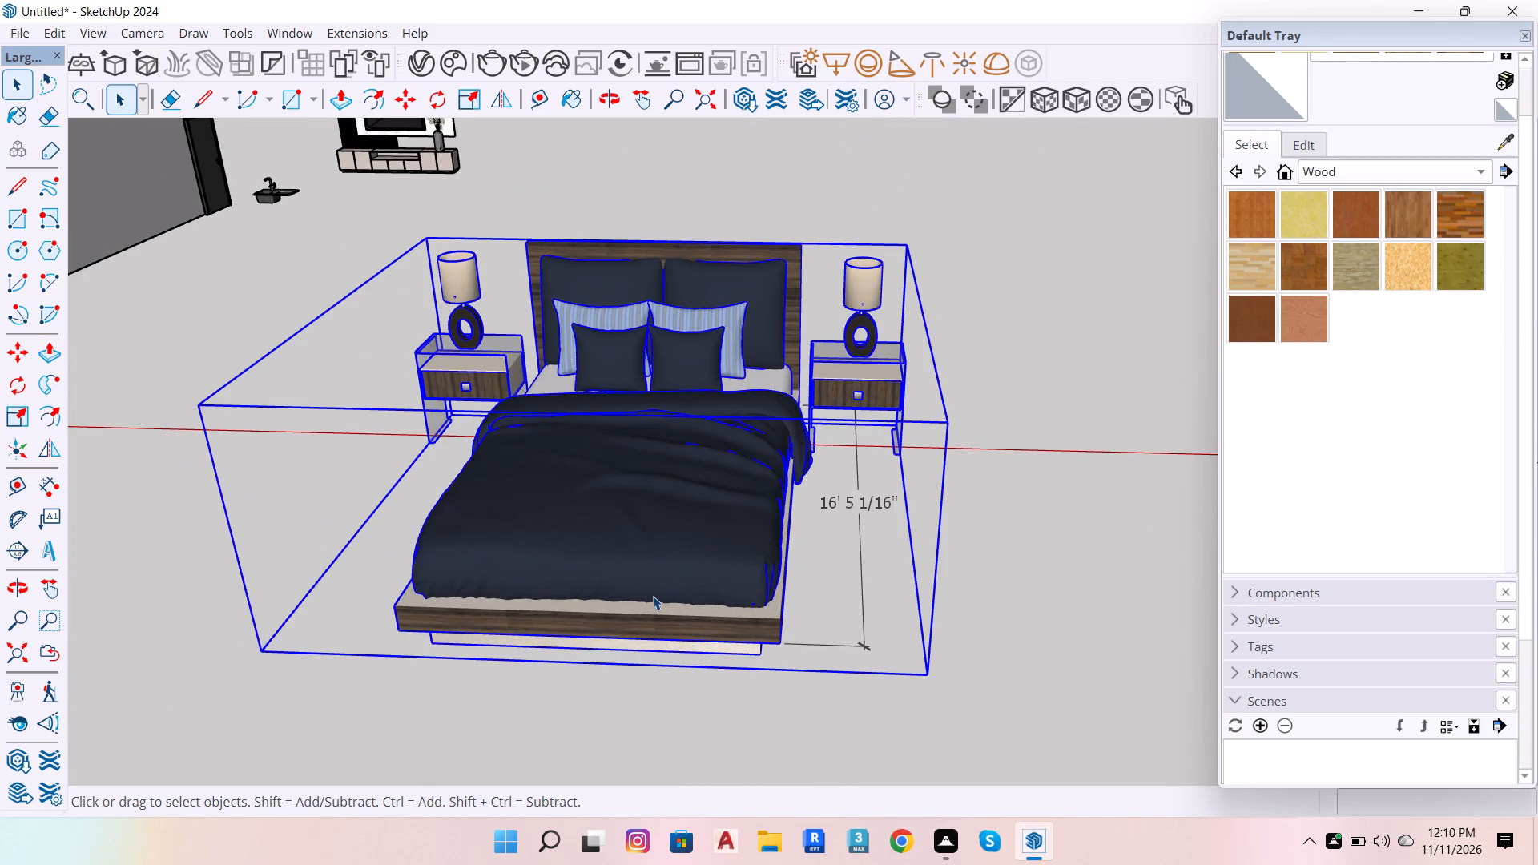
{"action": "key", "text": "s"}
{"action": "left_click", "coordinate": [583, 548]}
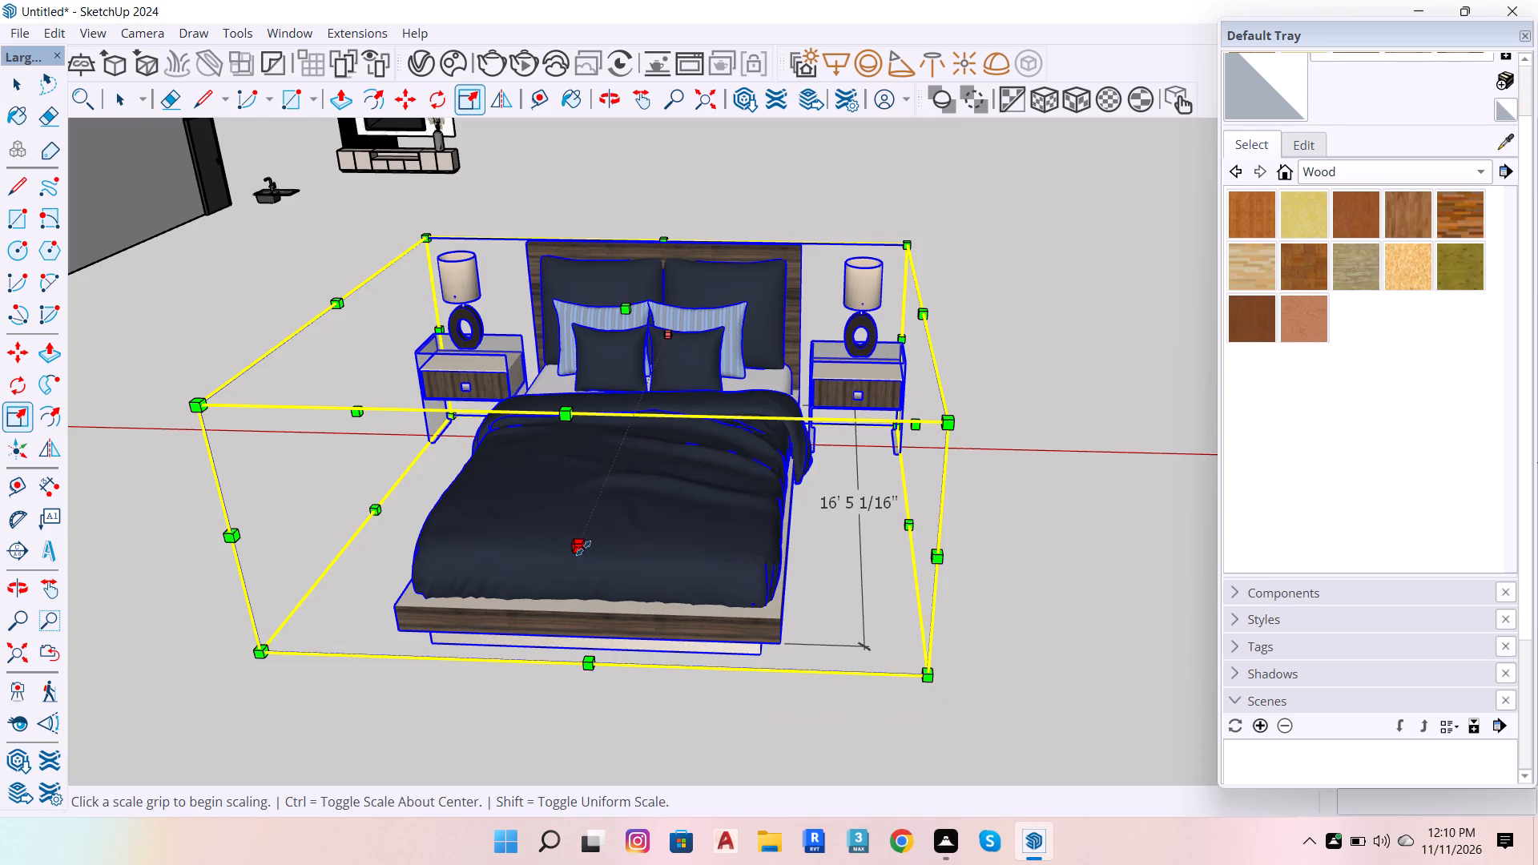
{"action": "key", "text": "6"}
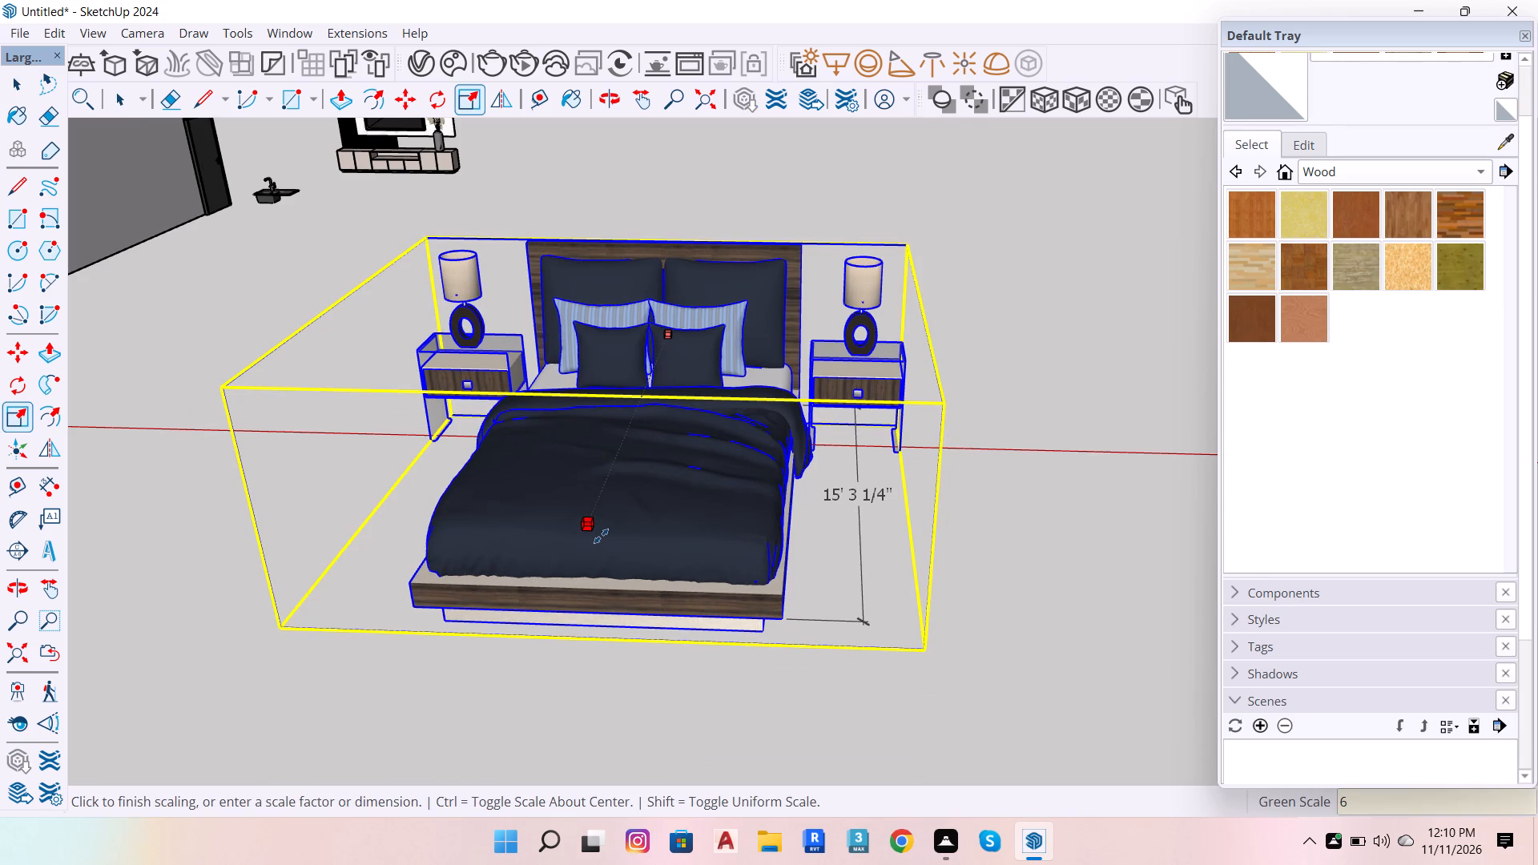
{"action": "key", "text": "apostrophe"}
{"action": "key", "text": "Return"}
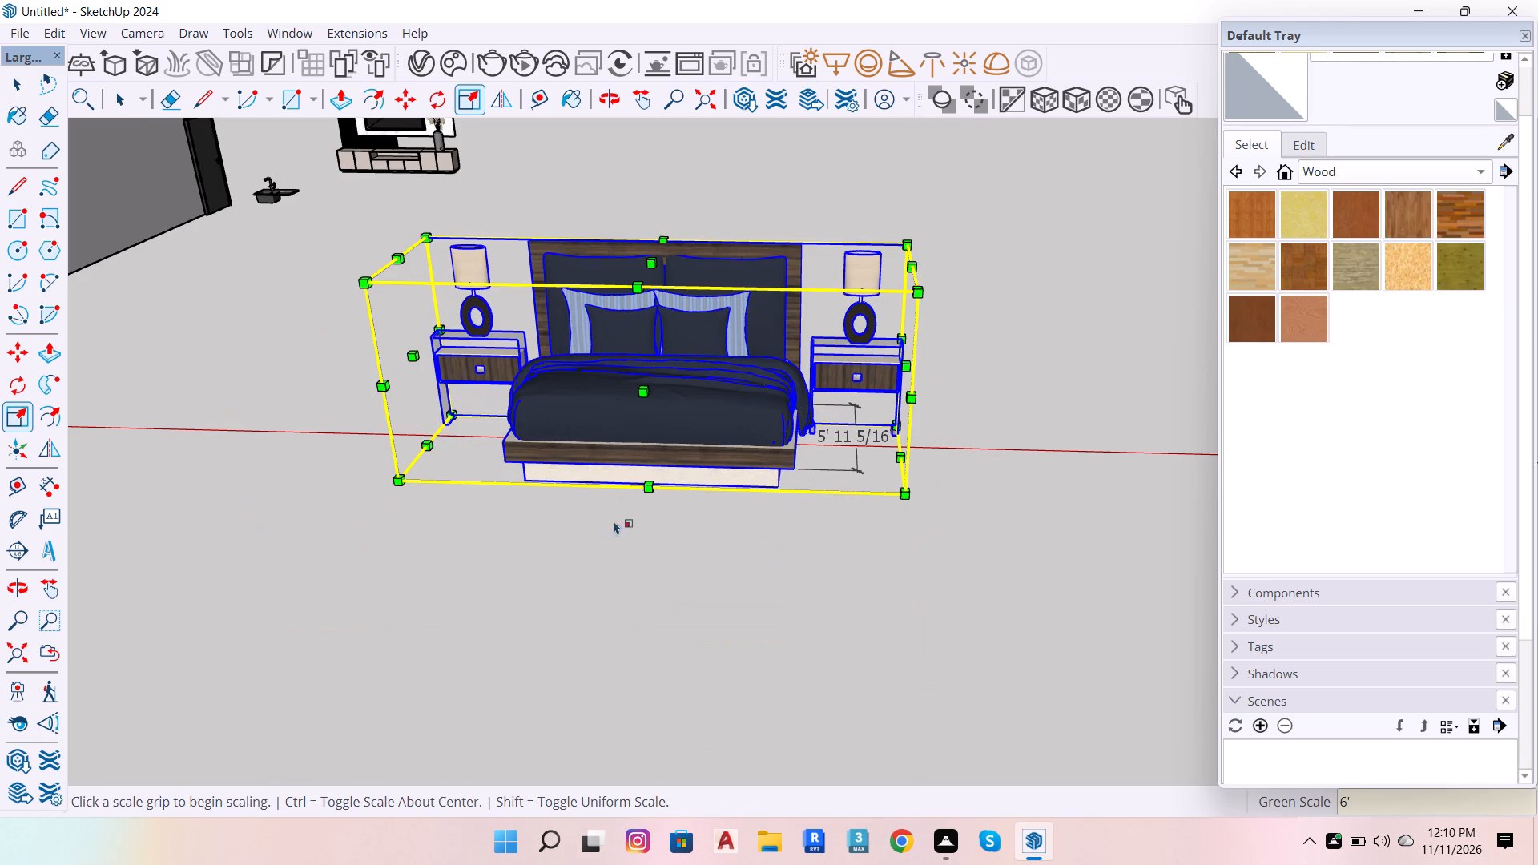
{"action": "key", "text": "space"}
{"action": "scroll", "coordinate": [838, 336], "scroll_direction": "up", "scroll_amount": 7}
{"action": "scroll", "coordinate": [1060, 698], "scroll_direction": "down", "scroll_amount": 6}
{"action": "scroll", "coordinate": [836, 545], "scroll_direction": "up", "scroll_amount": 3}
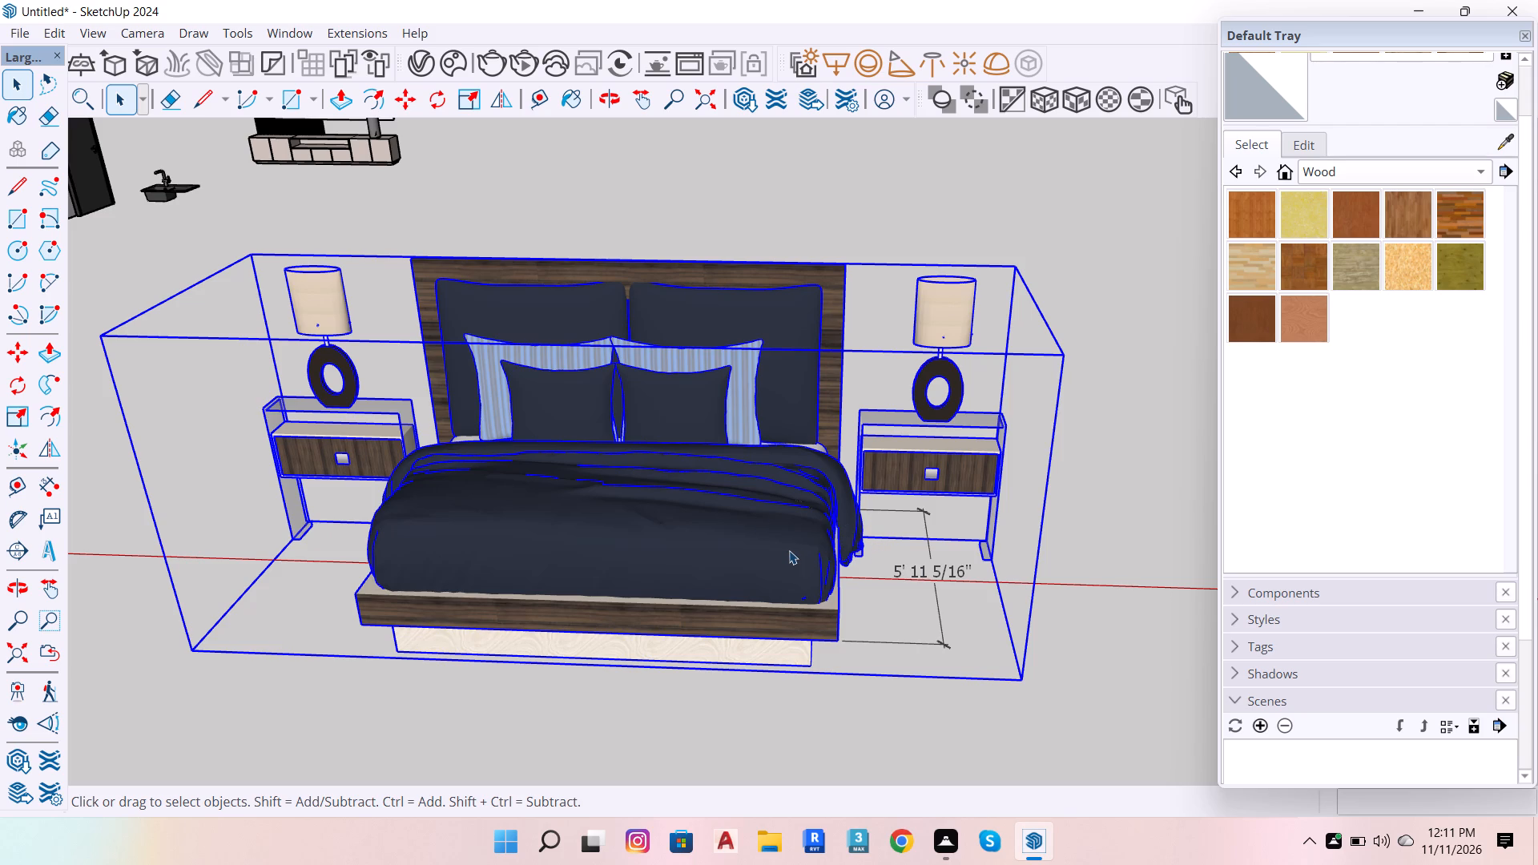
Scale the bed set along the green axis by about 1.15, bringing the dimensioned bed frame length to 6' 10".
{"action": "key", "text": "s"}
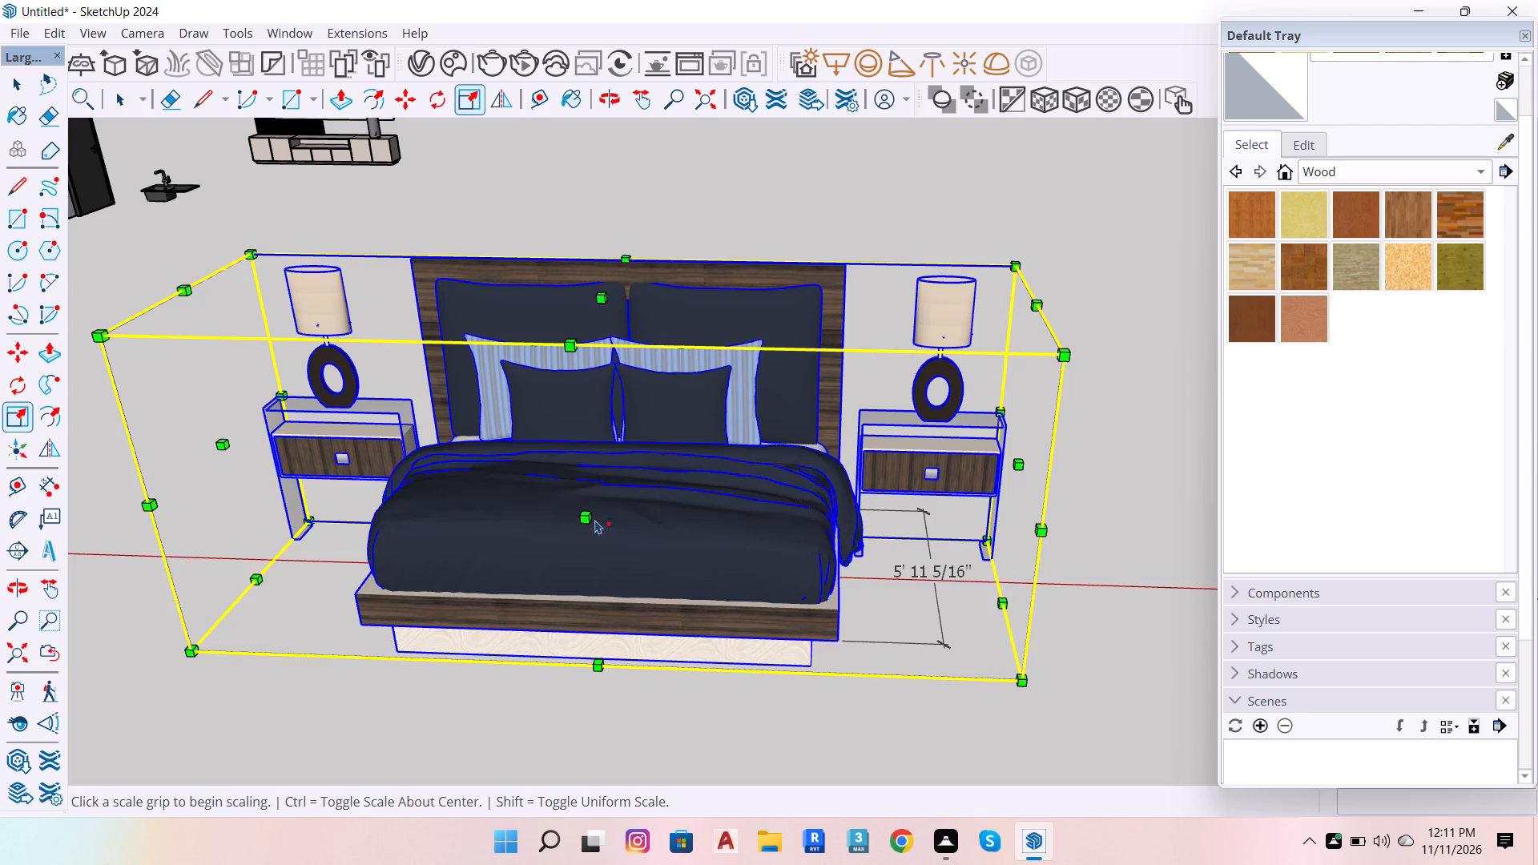
{"action": "left_click", "coordinate": [590, 514]}
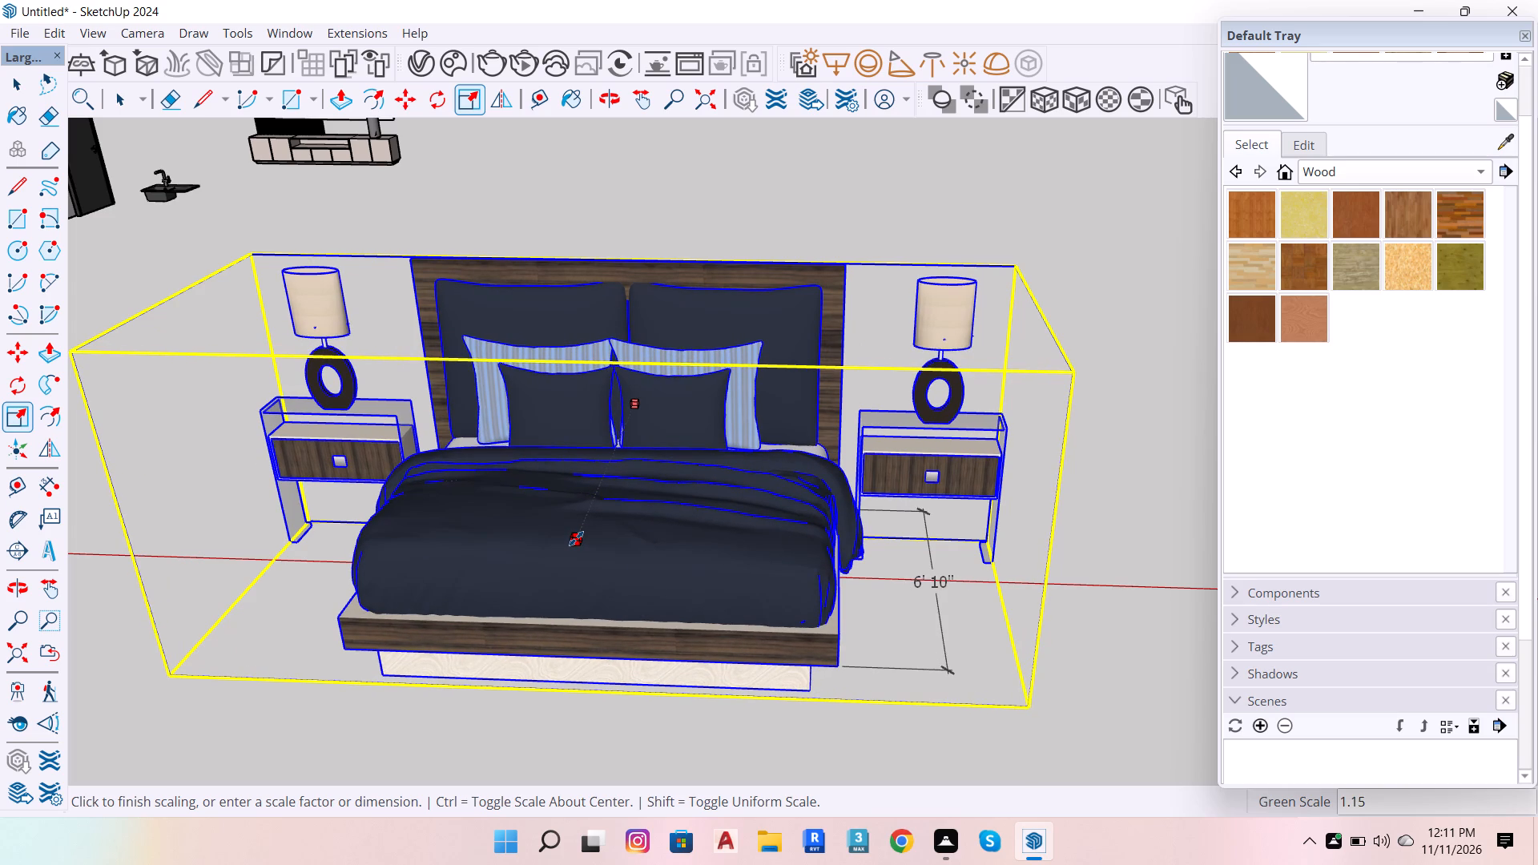
{"action": "left_click", "coordinate": [576, 538]}
{"action": "scroll", "coordinate": [853, 556], "scroll_direction": "down", "scroll_amount": 5}
{"action": "key", "text": "space"}
{"action": "left_click", "coordinate": [1021, 508]}
Add a linear dimension between the outer bottom corners of the front feet on the door-side bedside table.
{"action": "scroll", "coordinate": [894, 462], "scroll_direction": "up", "scroll_amount": 6}
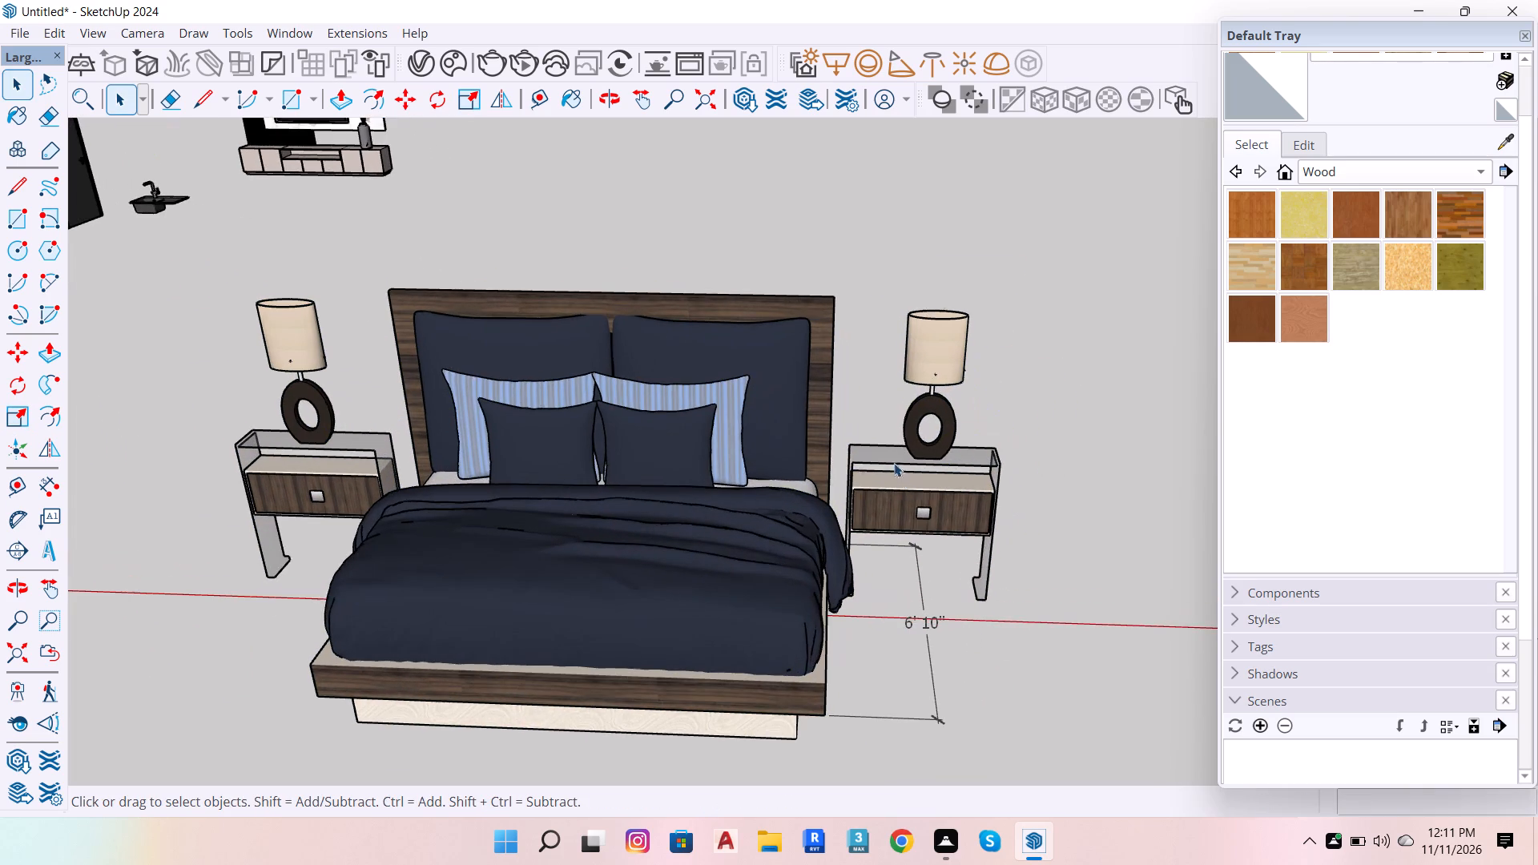
{"action": "left_click", "coordinate": [908, 488]}
{"action": "scroll", "coordinate": [970, 531], "scroll_direction": "down", "scroll_amount": 6}
{"action": "scroll", "coordinate": [332, 480], "scroll_direction": "up", "scroll_amount": 5}
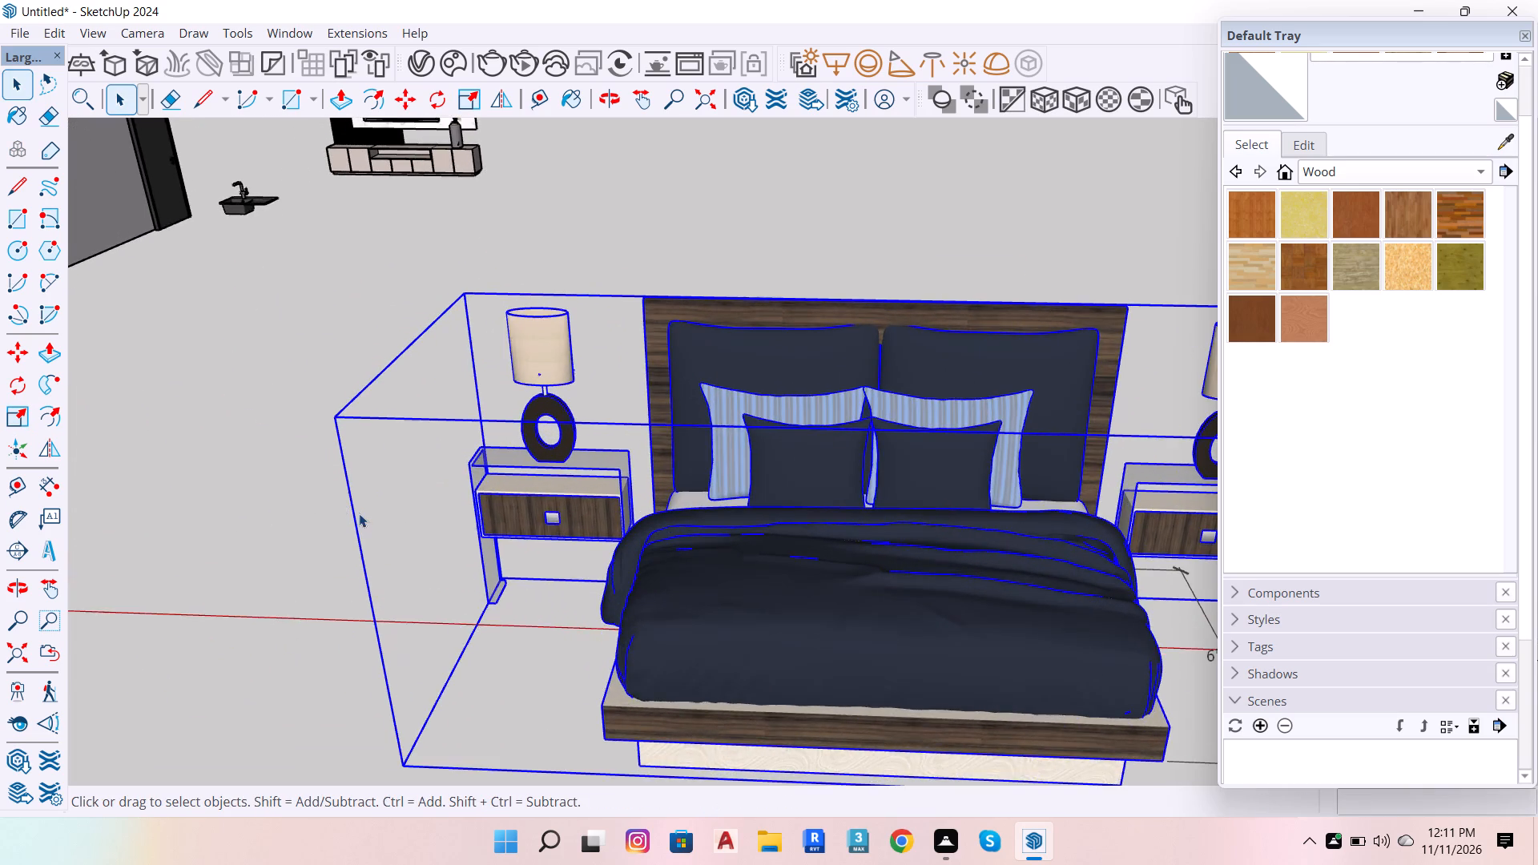
{"action": "scroll", "coordinate": [359, 513], "scroll_direction": "up", "scroll_amount": 3}
{"action": "left_click", "coordinate": [373, 543]}
{"action": "scroll", "coordinate": [732, 697], "scroll_direction": "up", "scroll_amount": 5}
{"action": "scroll", "coordinate": [717, 611], "scroll_direction": "down", "scroll_amount": 7}
{"action": "scroll", "coordinate": [1249, 683], "scroll_direction": "down", "scroll_amount": 8}
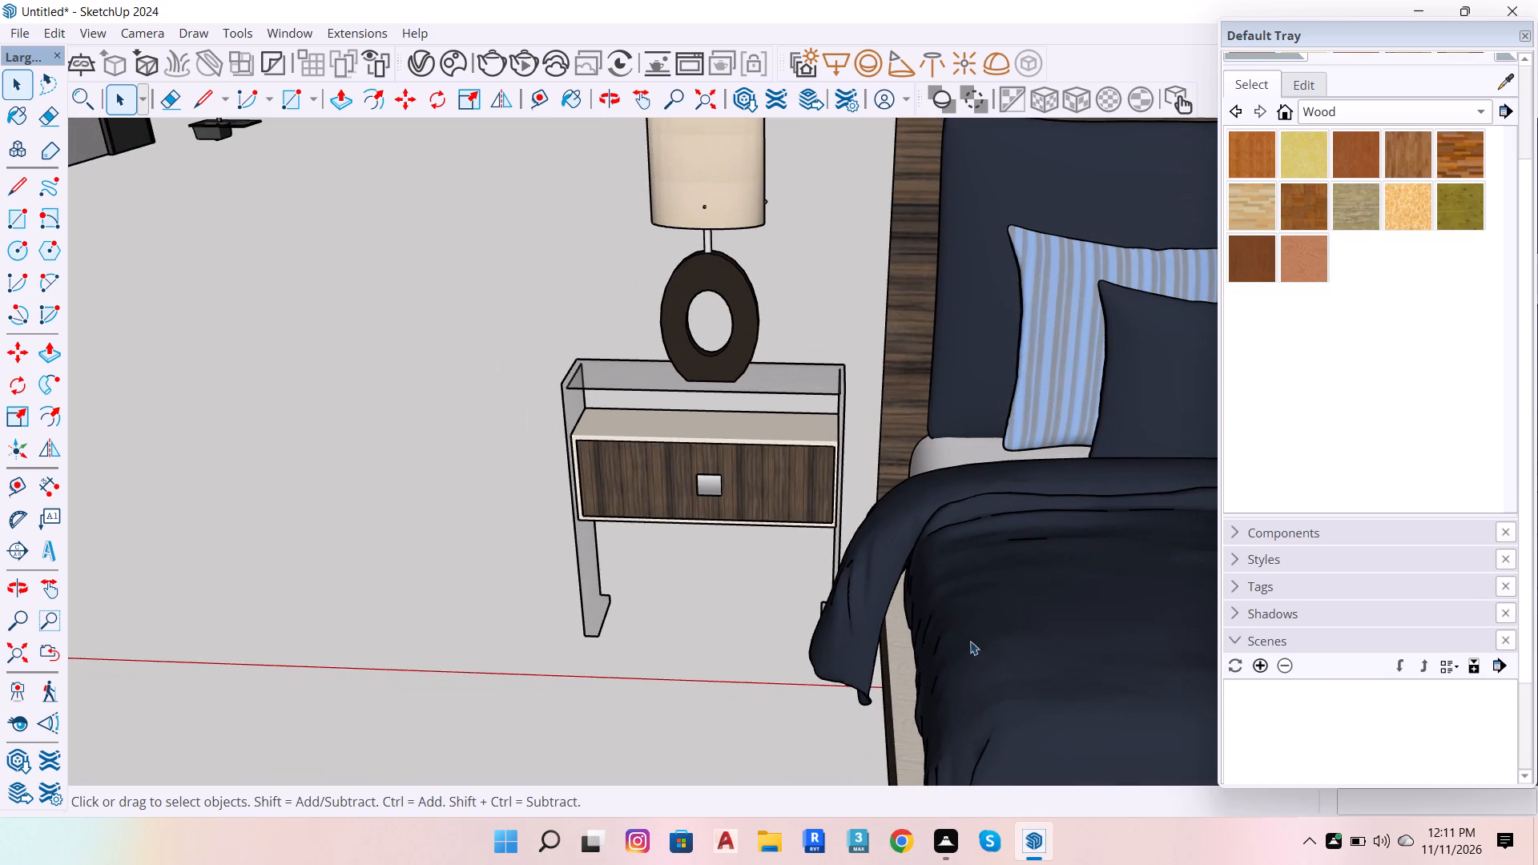
{"action": "scroll", "coordinate": [769, 576], "scroll_direction": "down", "scroll_amount": 7}
{"action": "scroll", "coordinate": [593, 583], "scroll_direction": "up", "scroll_amount": 7}
{"action": "scroll", "coordinate": [693, 578], "scroll_direction": "up", "scroll_amount": 3}
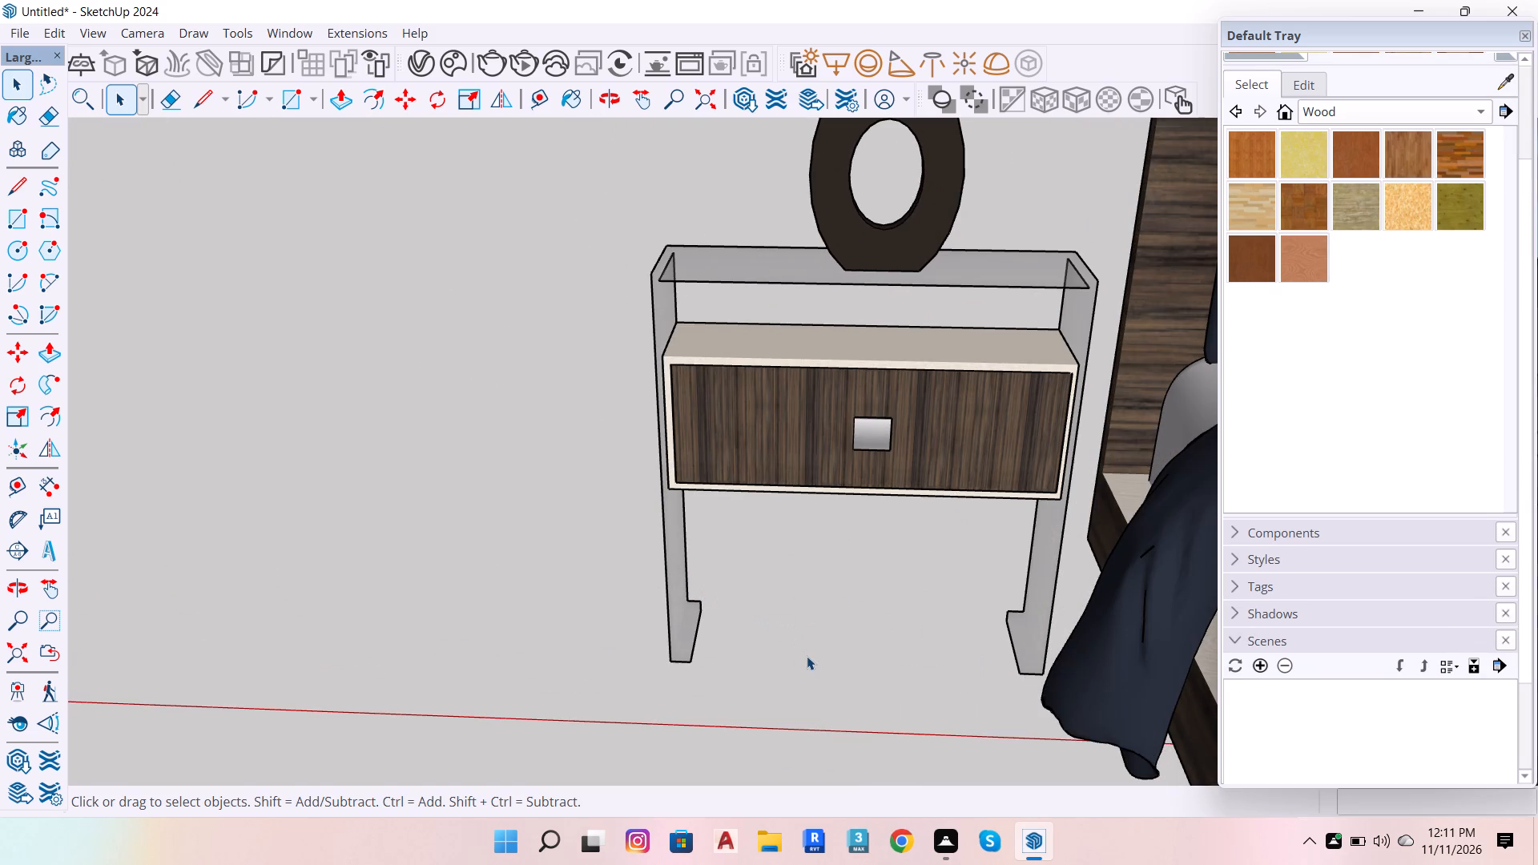
{"action": "left_click", "coordinate": [38, 481]}
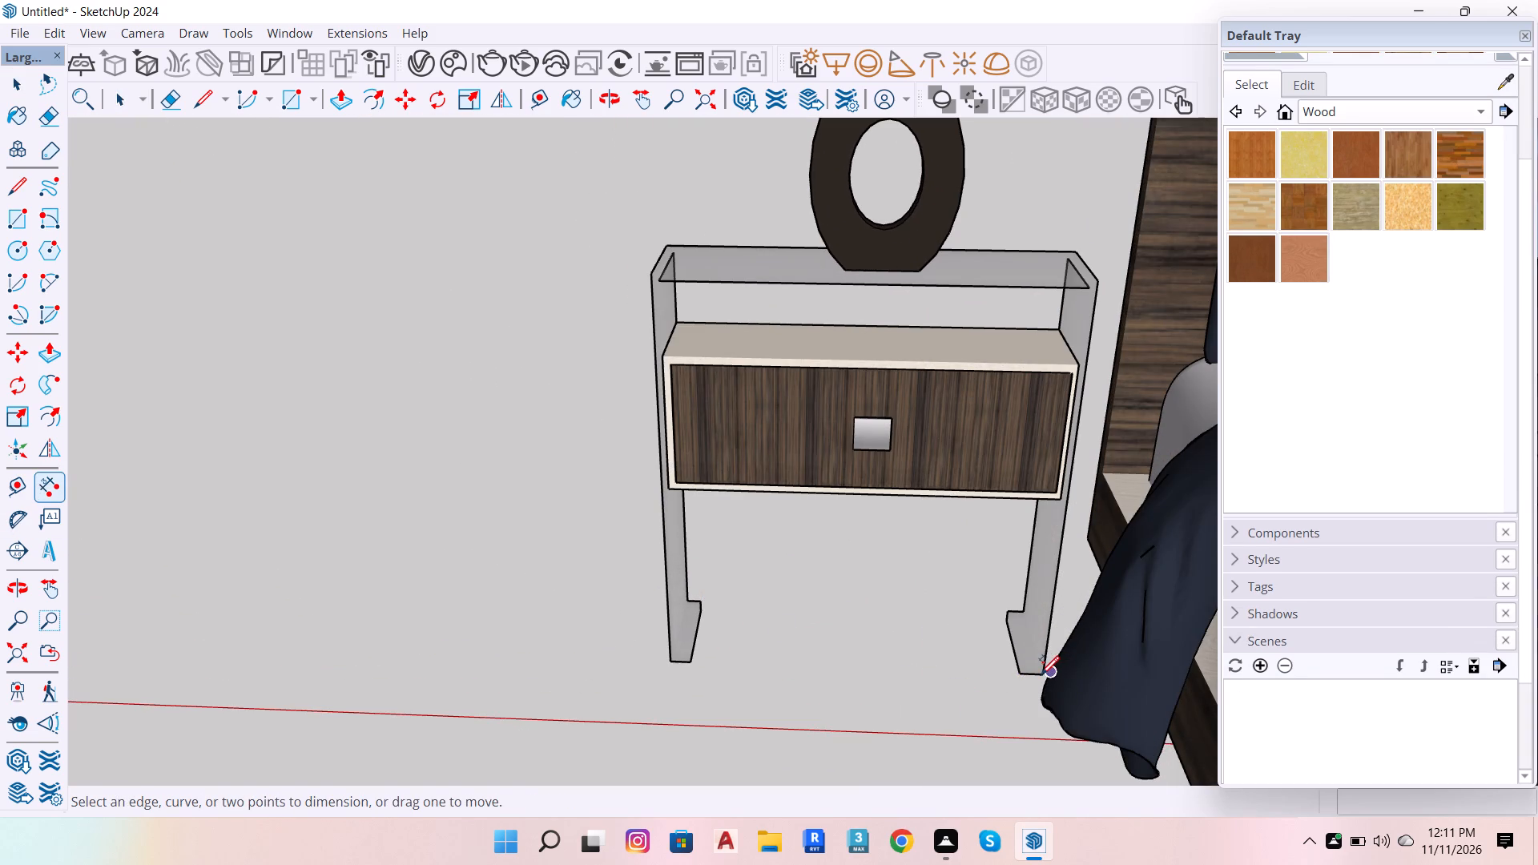
{"action": "scroll", "coordinate": [1037, 674], "scroll_direction": "up", "scroll_amount": 6}
{"action": "left_click", "coordinate": [1039, 672]}
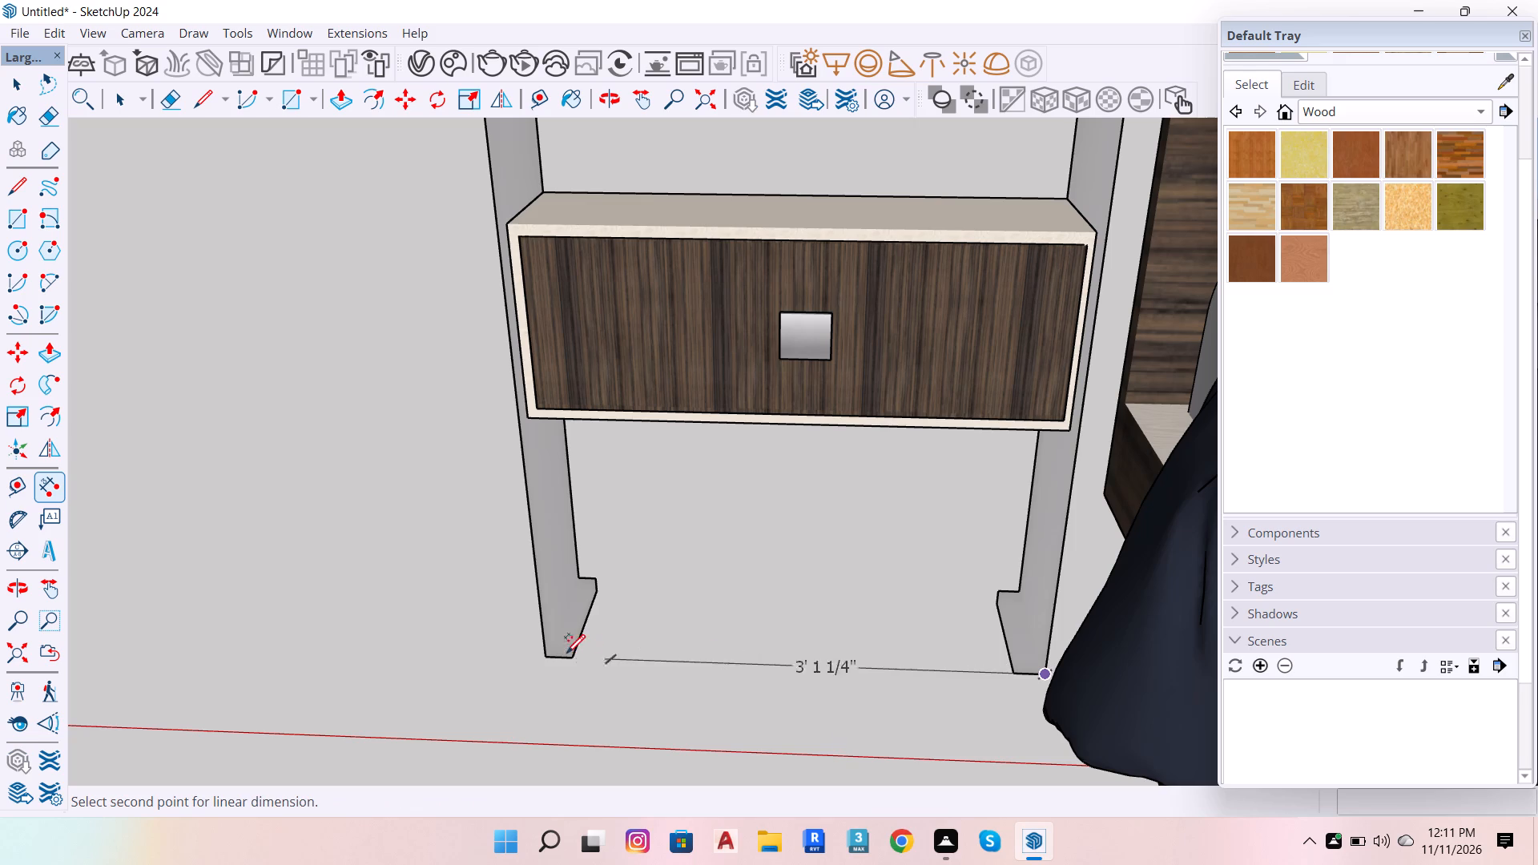
{"action": "left_click", "coordinate": [550, 657]}
{"action": "left_click", "coordinate": [598, 690]}
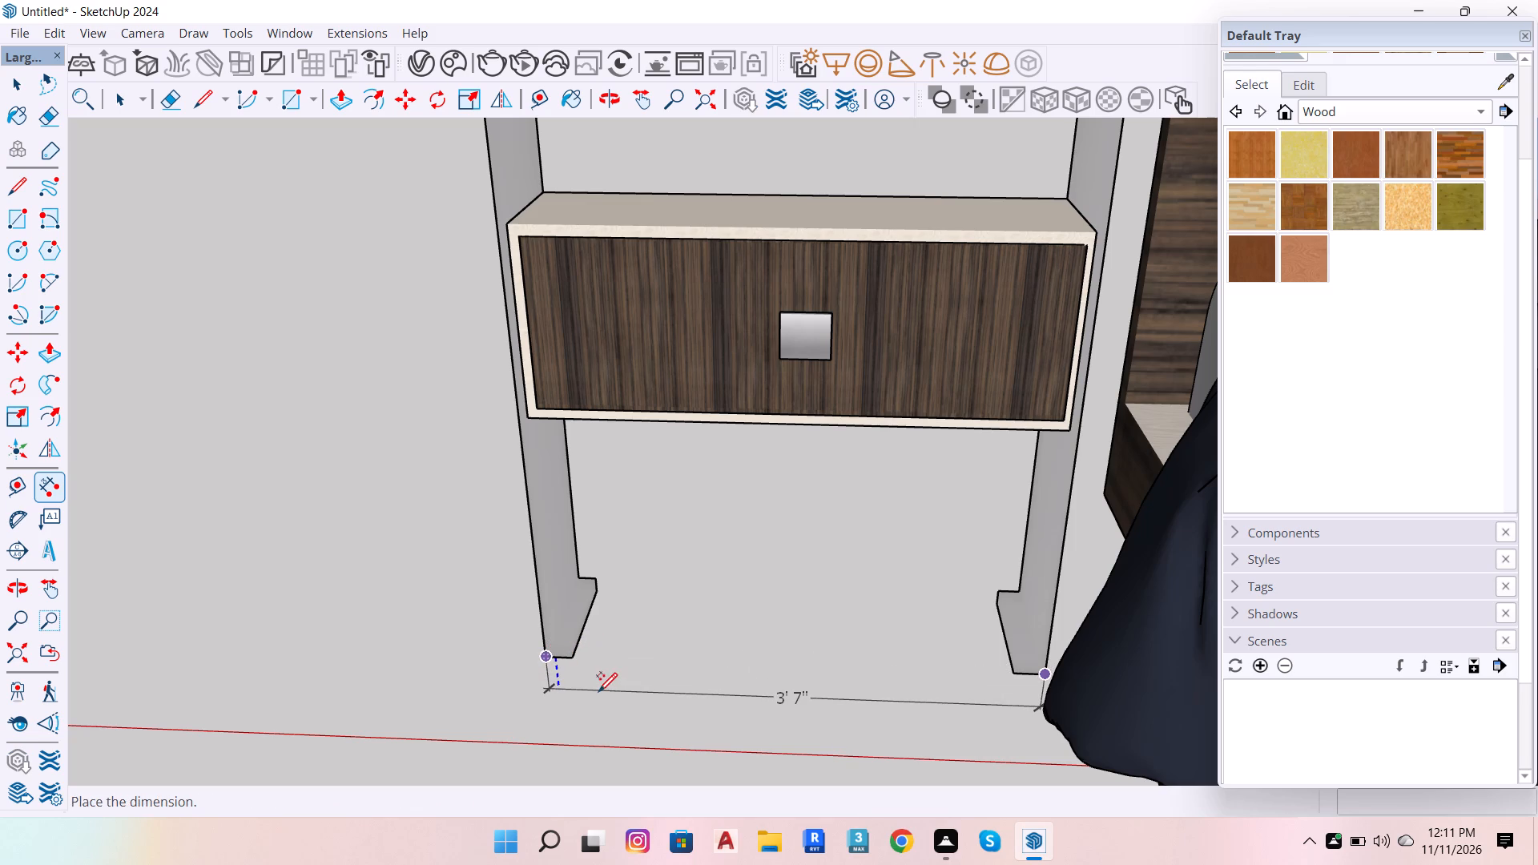
{"action": "key", "text": "space"}
Scale the whole bed set along the red axis until the dimensioned bedside table width is about 2' 1/2".
{"action": "left_click", "coordinate": [558, 583]}
{"action": "scroll", "coordinate": [656, 518], "scroll_direction": "down", "scroll_amount": 7}
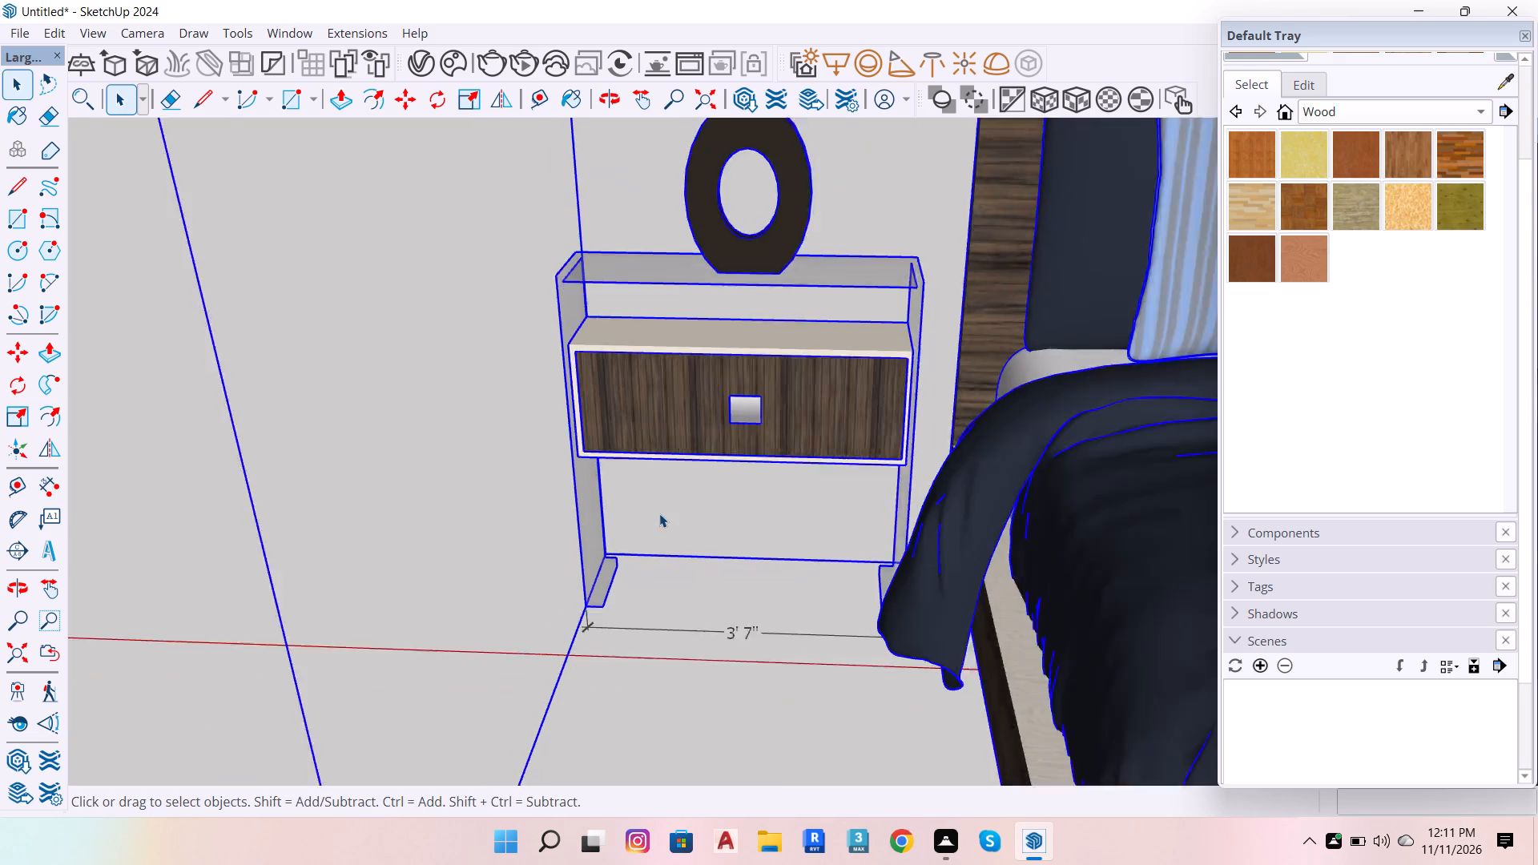
{"action": "scroll", "coordinate": [659, 513], "scroll_direction": "down", "scroll_amount": 14}
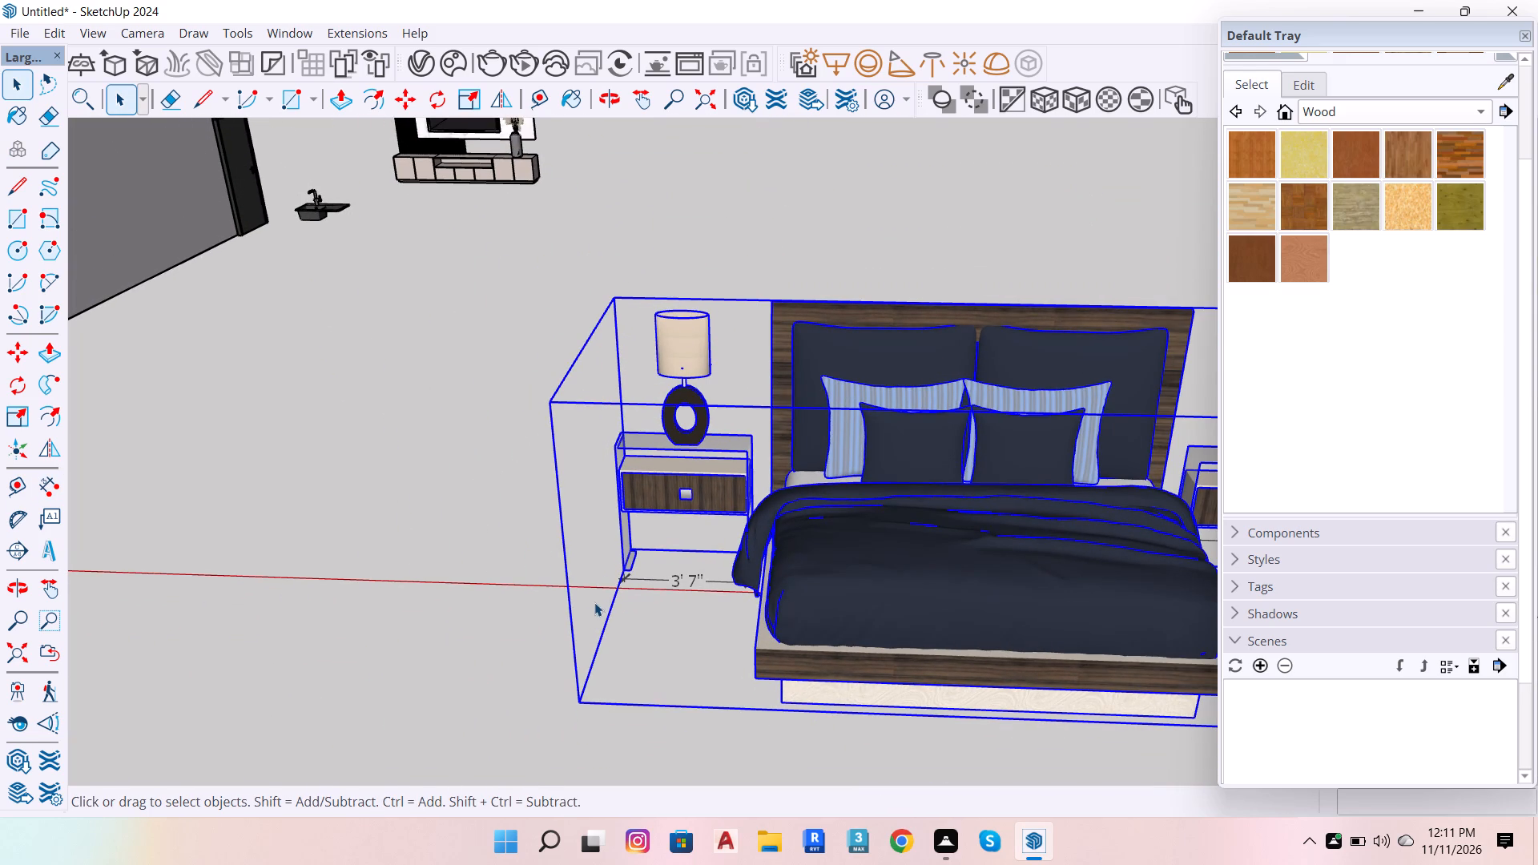
{"action": "key", "text": "s"}
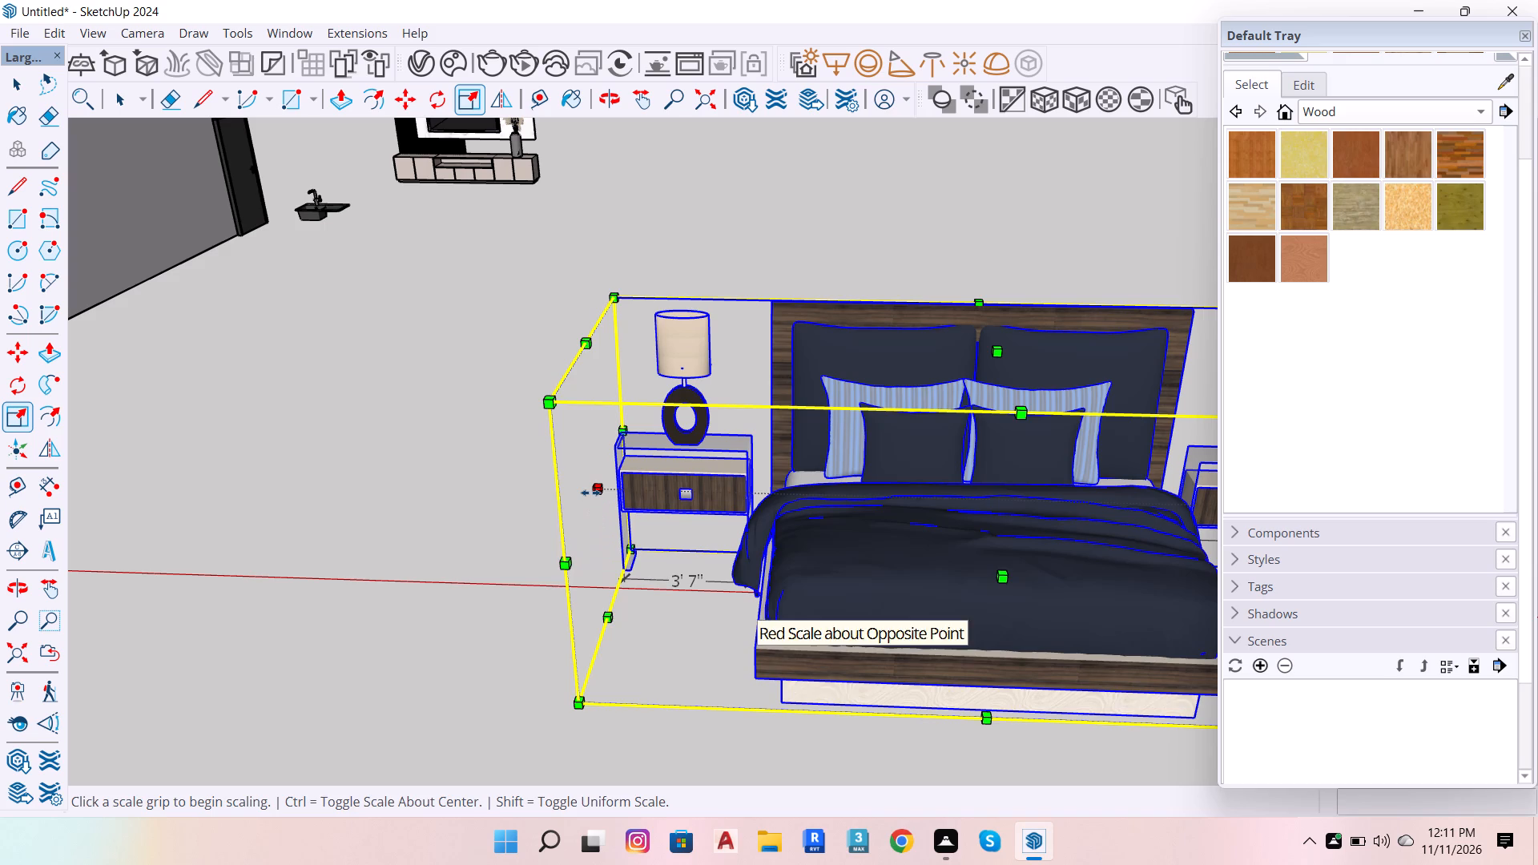
{"action": "left_click", "coordinate": [590, 493]}
{"action": "scroll", "coordinate": [638, 507], "scroll_direction": "up", "scroll_amount": 4}
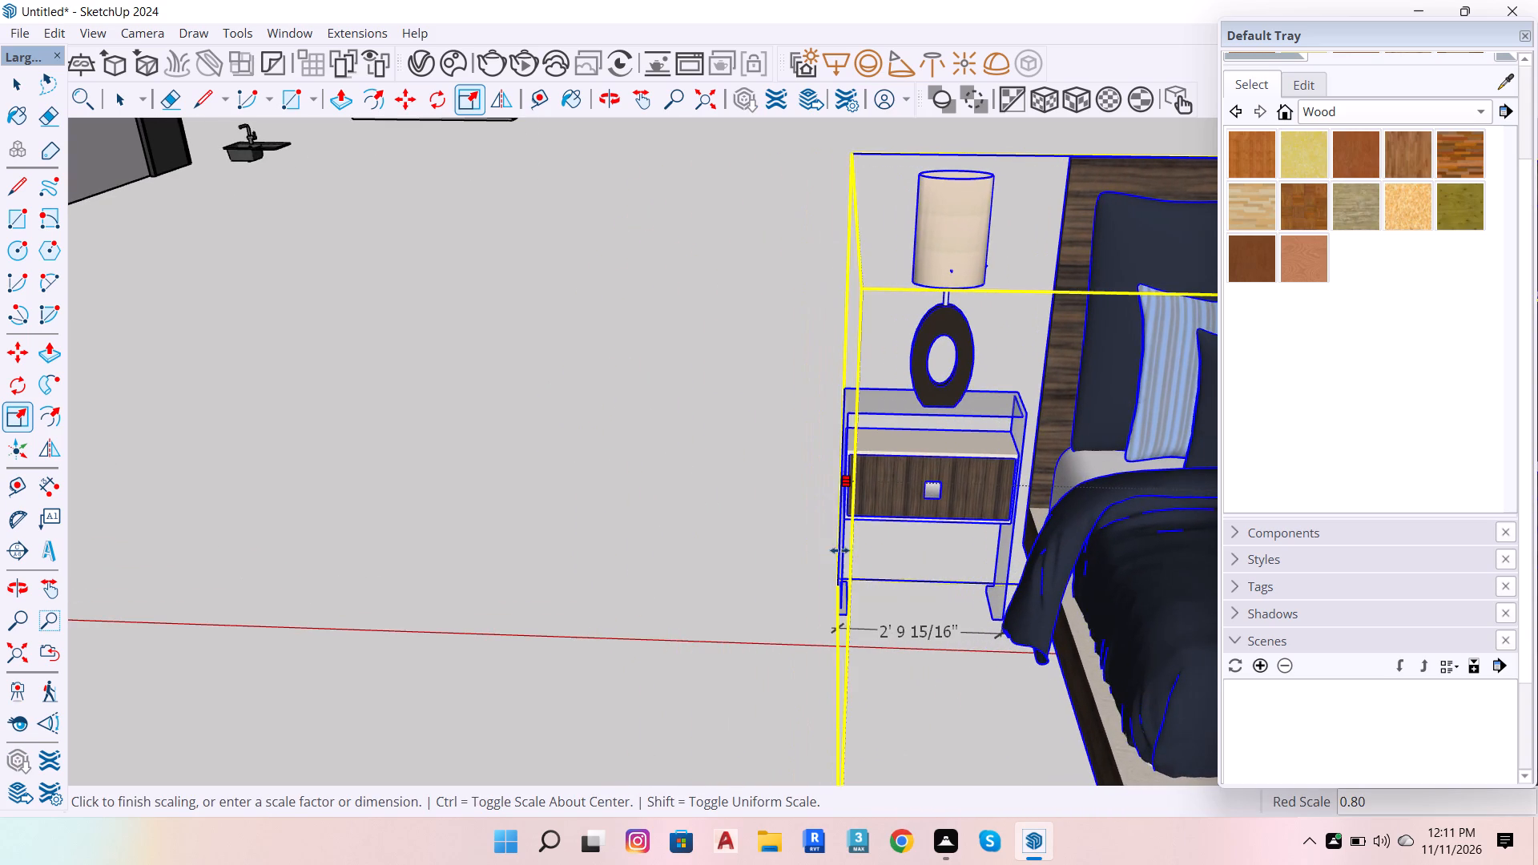
{"action": "scroll", "coordinate": [687, 514], "scroll_direction": "down", "scroll_amount": 11}
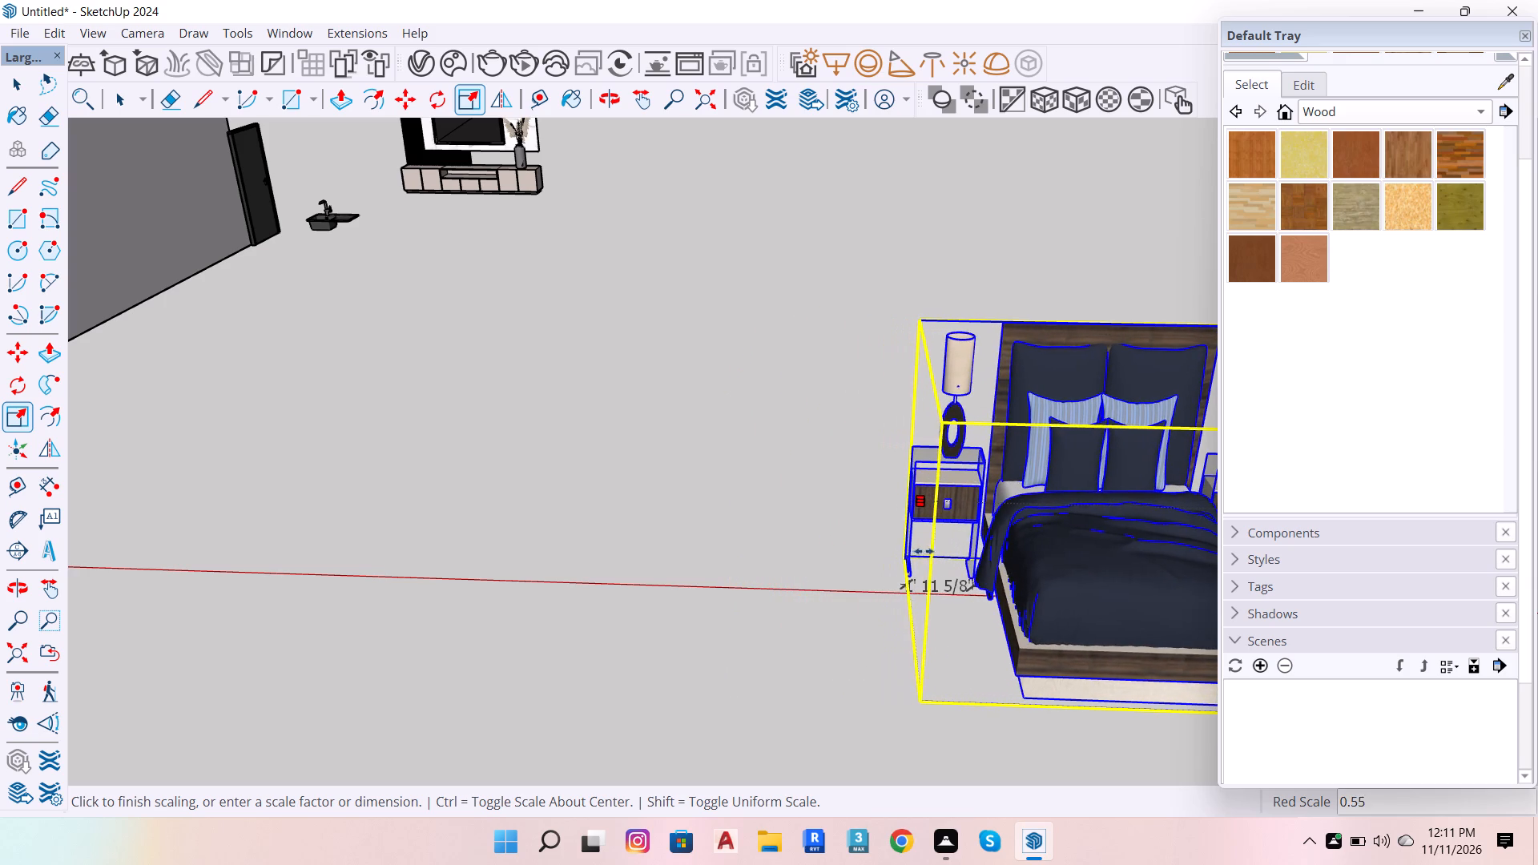
{"action": "scroll", "coordinate": [924, 553], "scroll_direction": "up", "scroll_amount": 2}
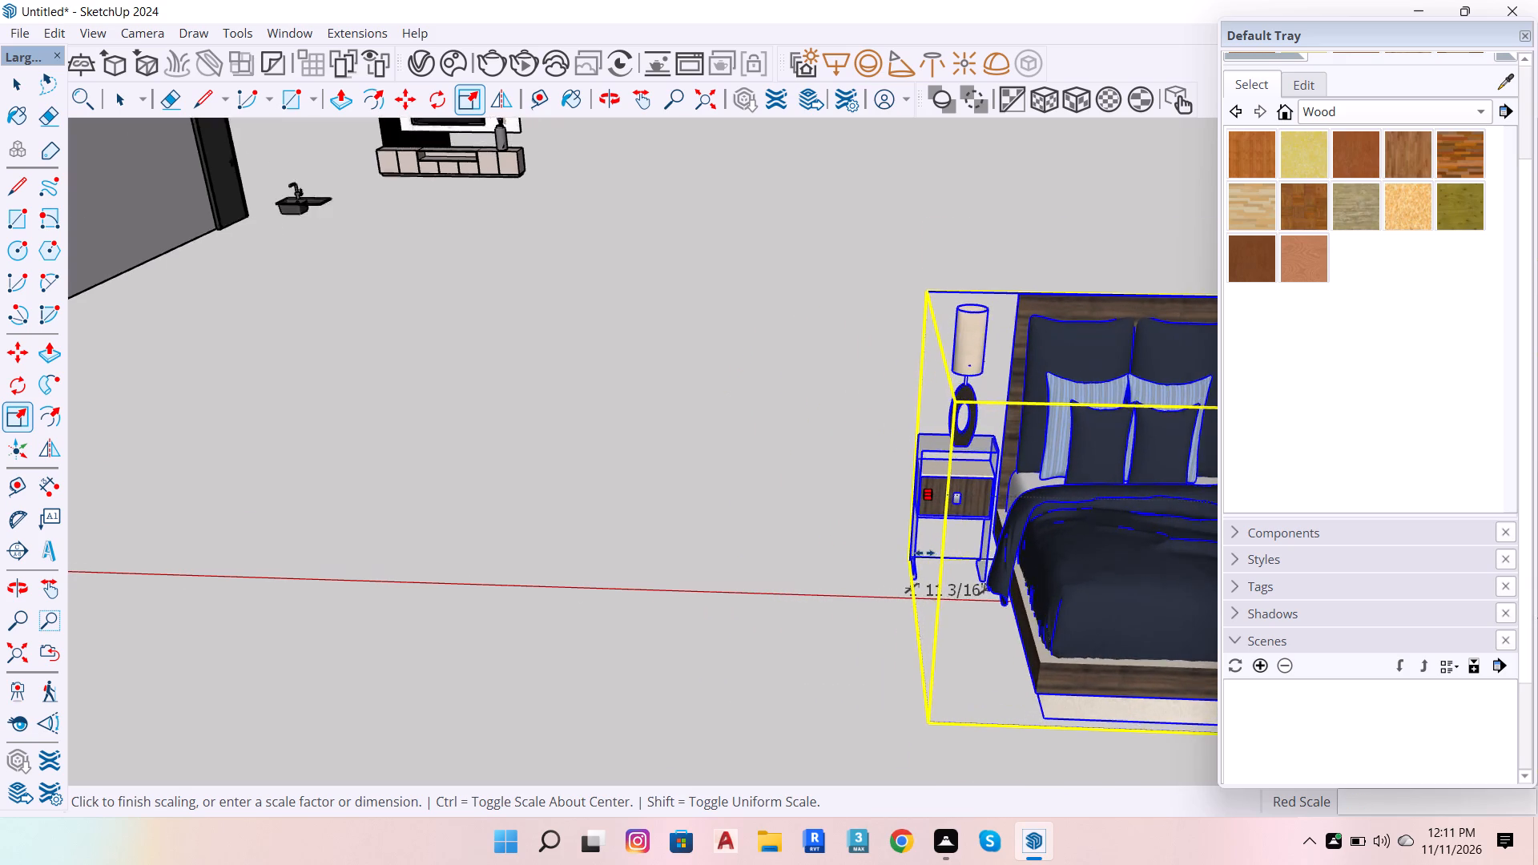
{"action": "scroll", "coordinate": [924, 553], "scroll_direction": "up", "scroll_amount": 3}
{"action": "scroll", "coordinate": [832, 541], "scroll_direction": "down", "scroll_amount": 1}
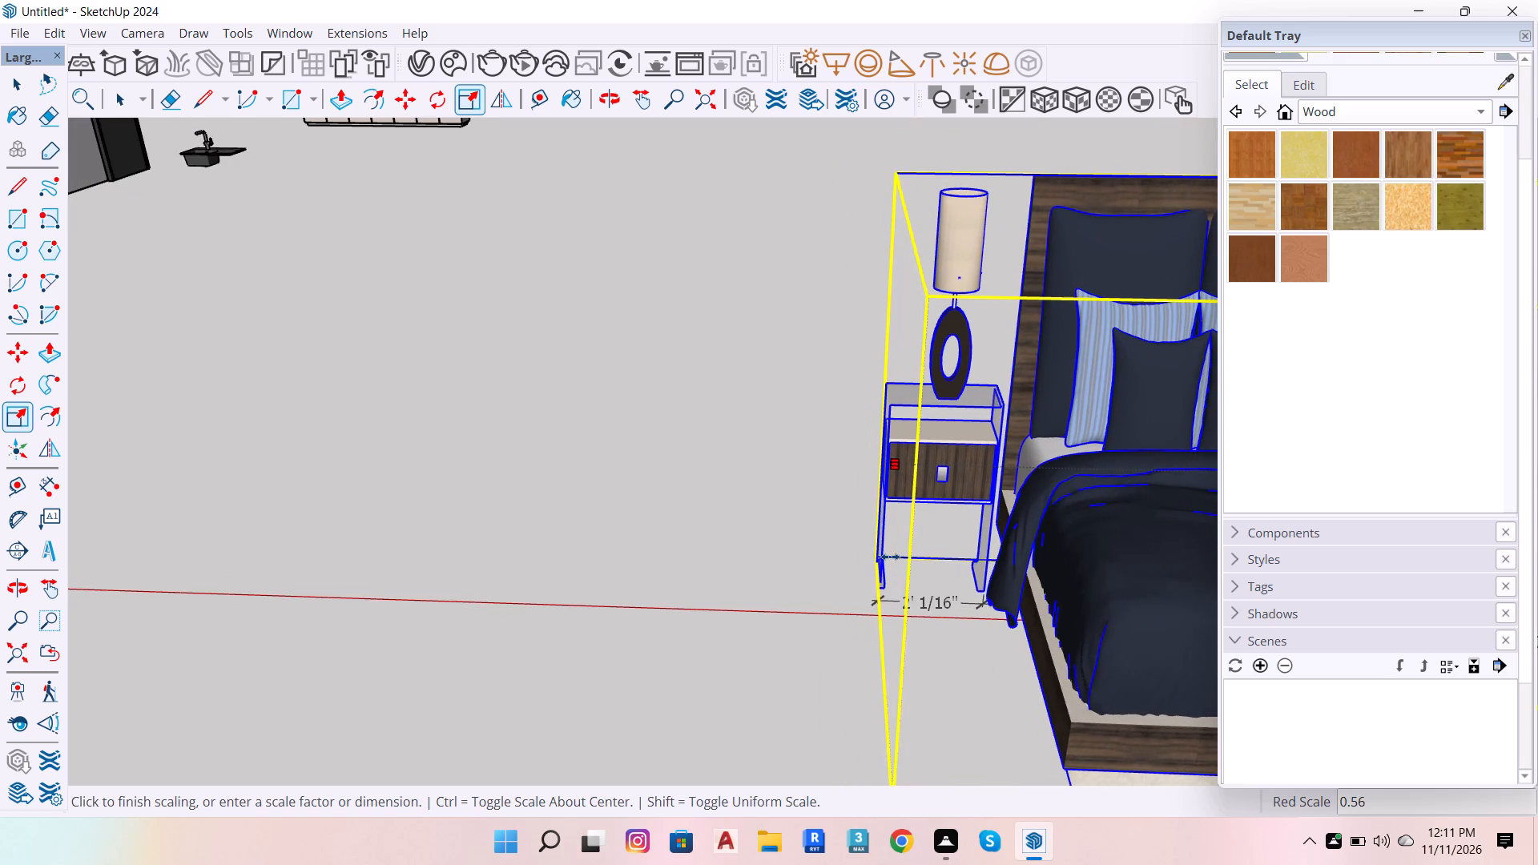
{"action": "scroll", "coordinate": [890, 557], "scroll_direction": "up", "scroll_amount": 4}
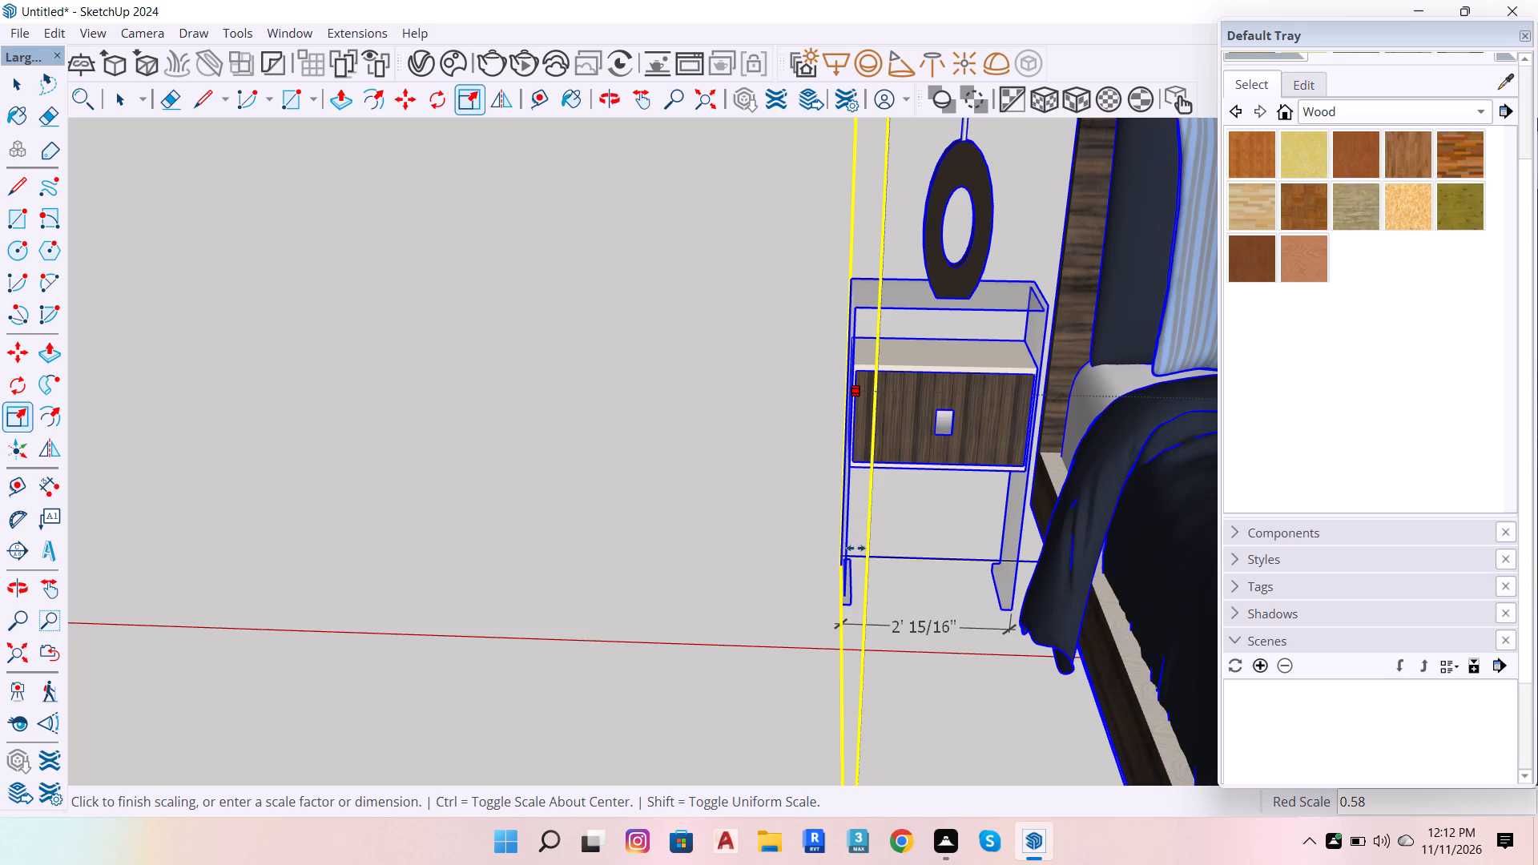
{"action": "left_click", "coordinate": [865, 551]}
{"action": "scroll", "coordinate": [461, 541], "scroll_direction": "down", "scroll_amount": 7}
{"action": "key", "text": "space"}
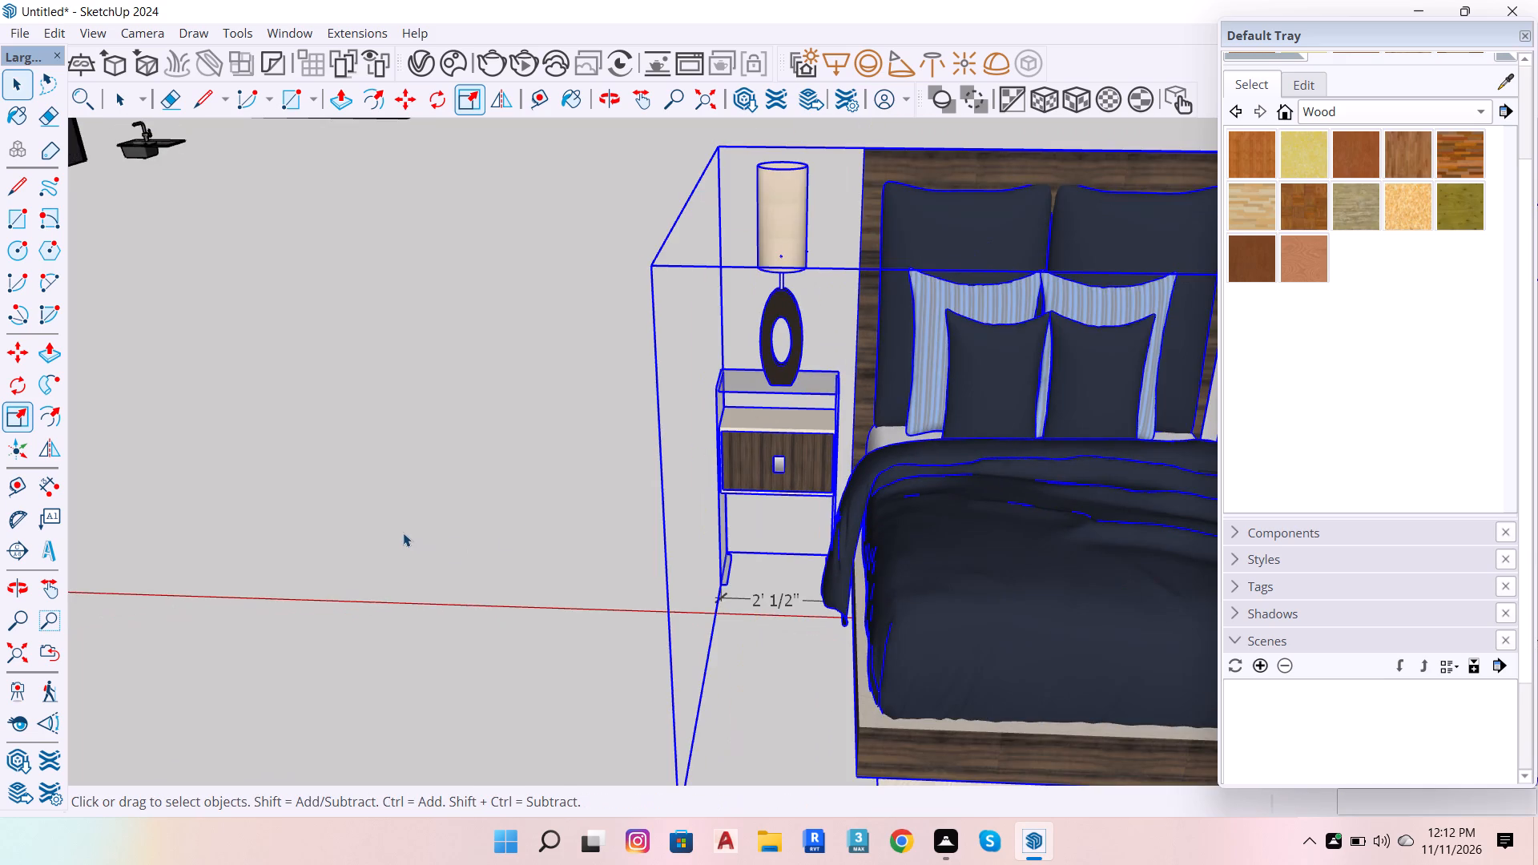
Delete the width dimension of the door-side bedside table.
{"action": "scroll", "coordinate": [477, 537], "scroll_direction": "down", "scroll_amount": 7}
{"action": "scroll", "coordinate": [621, 574], "scroll_direction": "up", "scroll_amount": 2}
{"action": "left_click", "coordinate": [660, 580]}
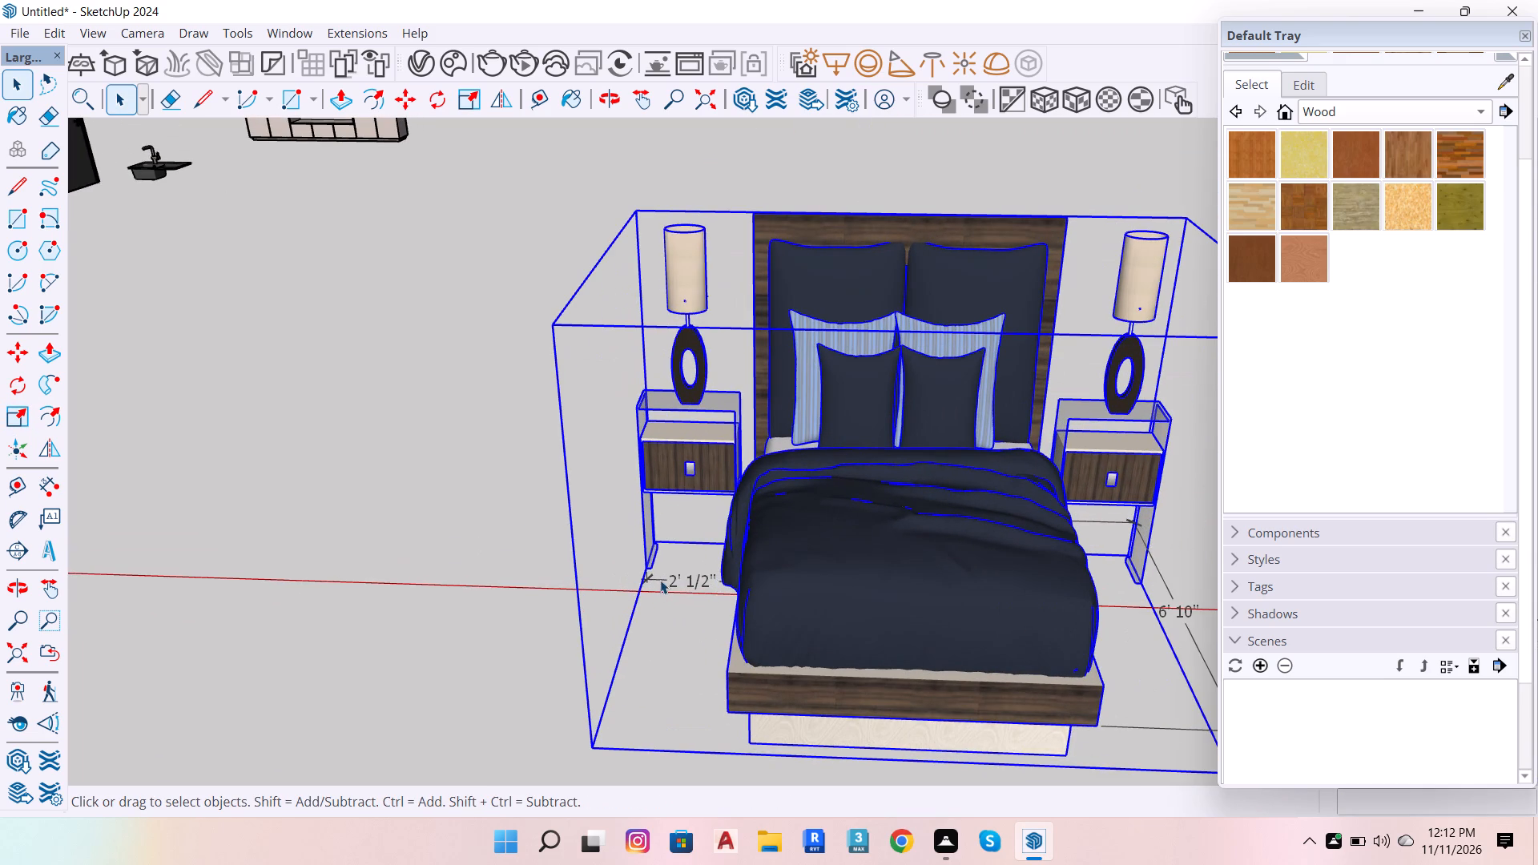
{"action": "key", "text": "Delete"}
Select the whole bed set with its two bedside tables.
{"action": "scroll", "coordinate": [631, 576], "scroll_direction": "down", "scroll_amount": 6}
{"action": "scroll", "coordinate": [967, 487], "scroll_direction": "up", "scroll_amount": 3}
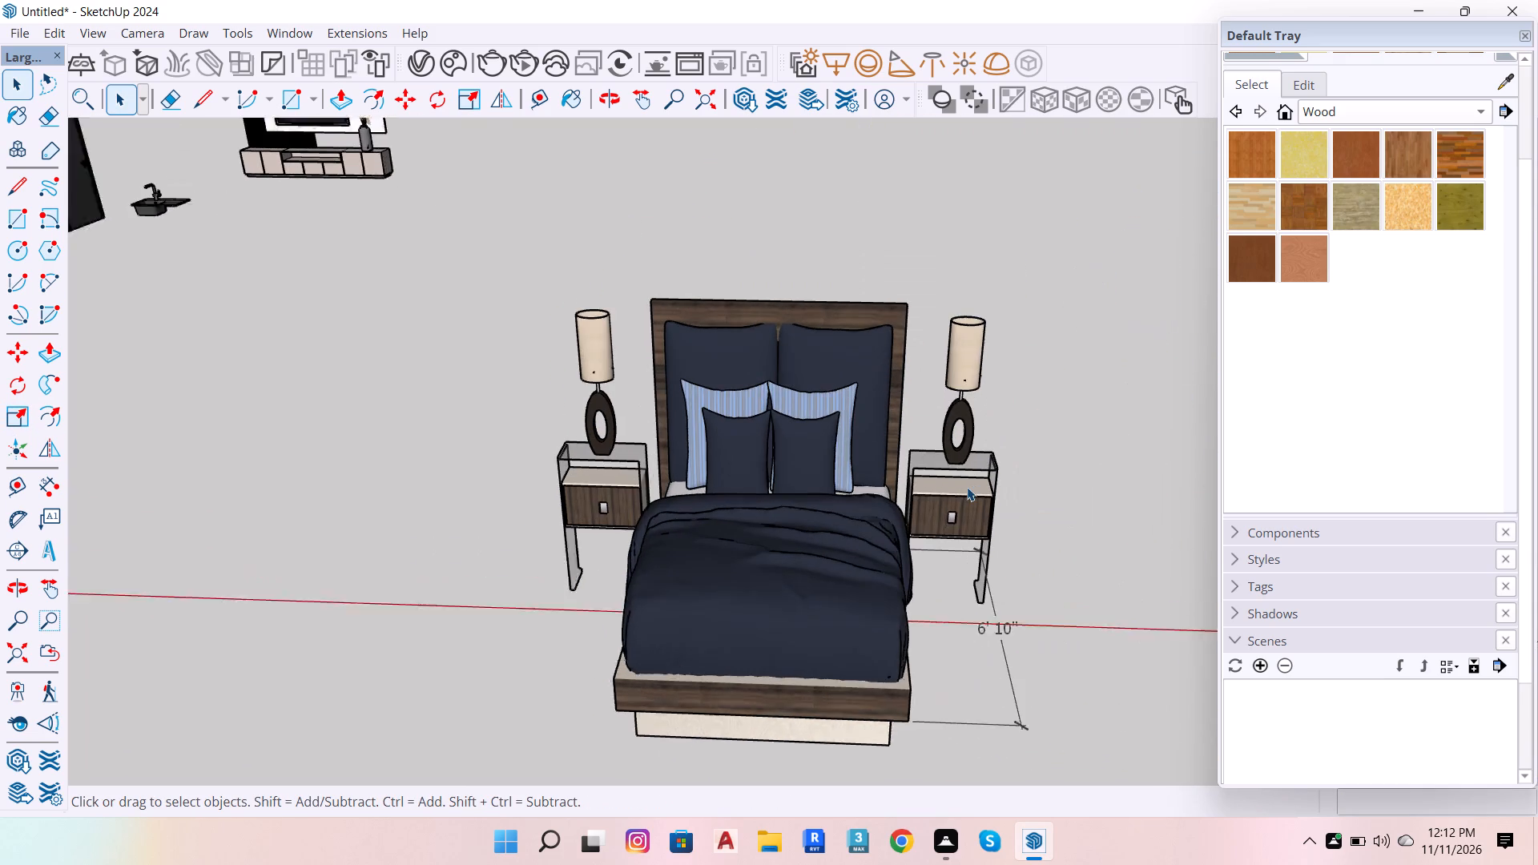
{"action": "key", "text": "space"}
{"action": "left_click", "coordinate": [802, 549]}
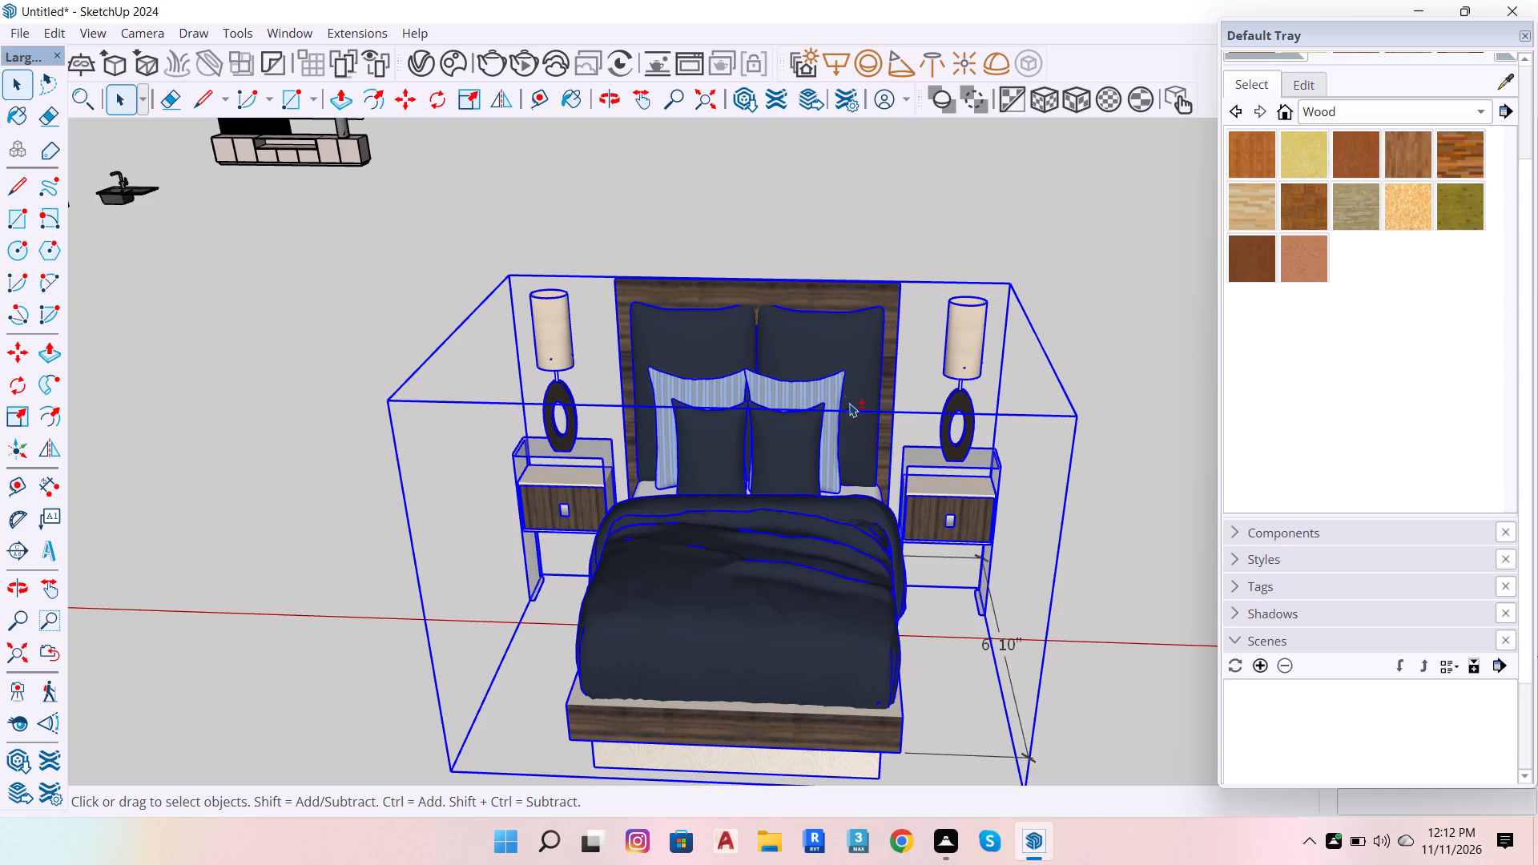
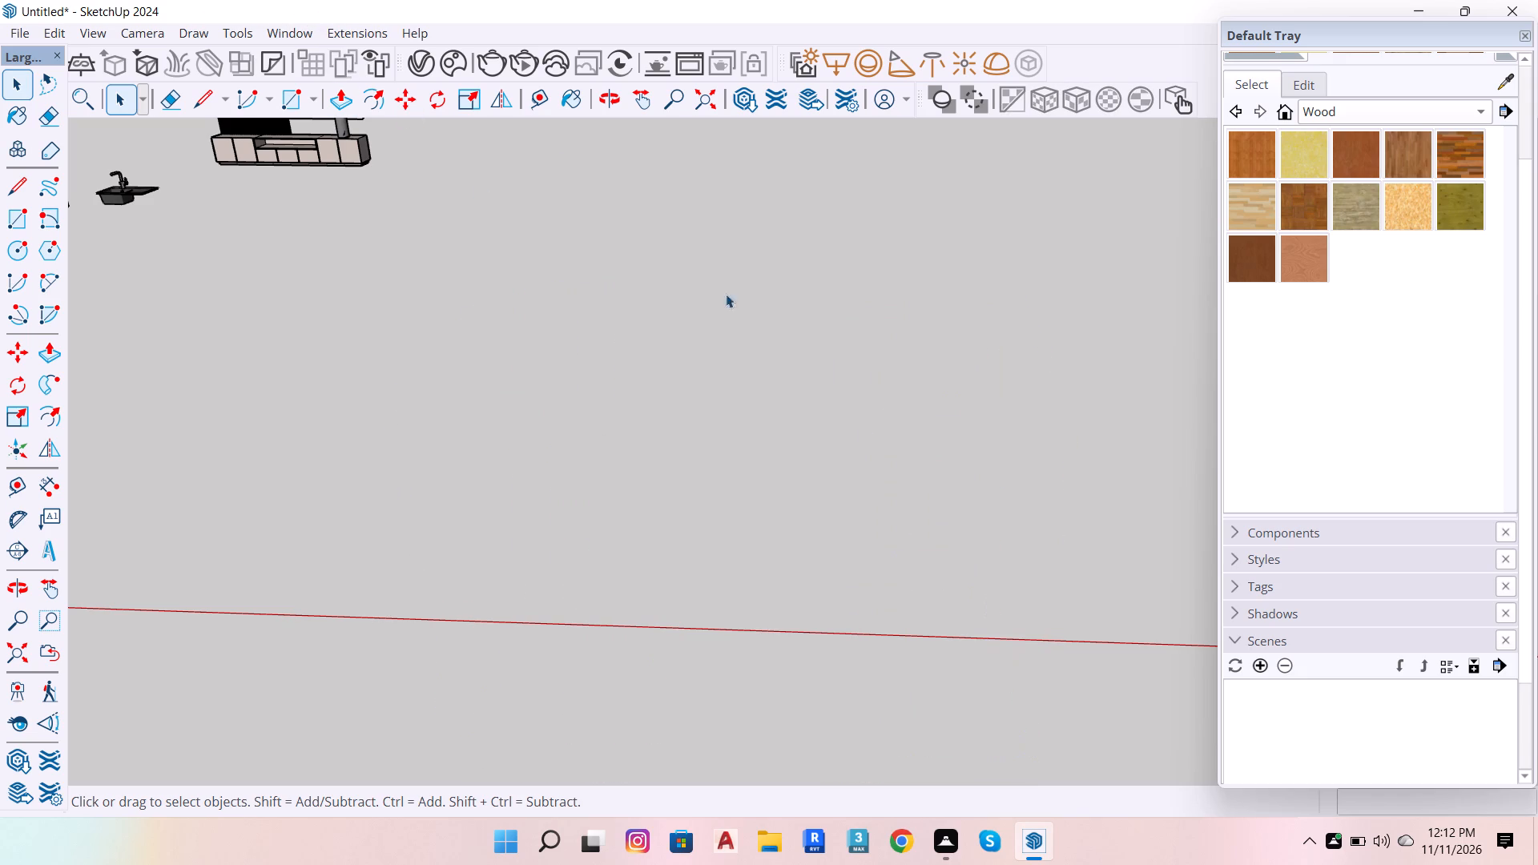
Purge all unused items from the entire model through the Model Info statistics.
{"action": "left_click", "coordinate": [303, 29]}
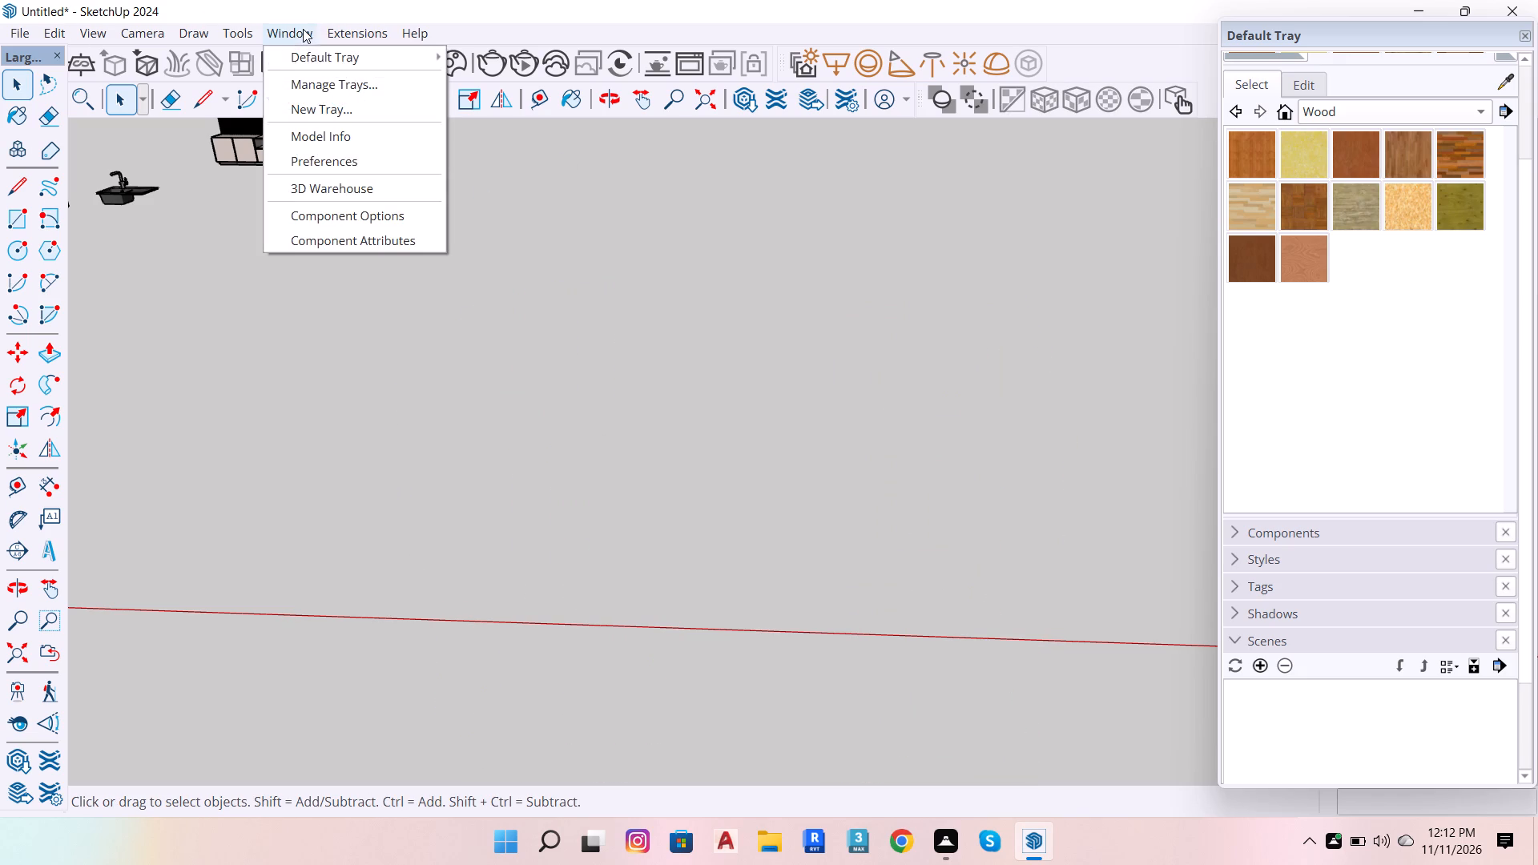
{"action": "left_click", "coordinate": [344, 143]}
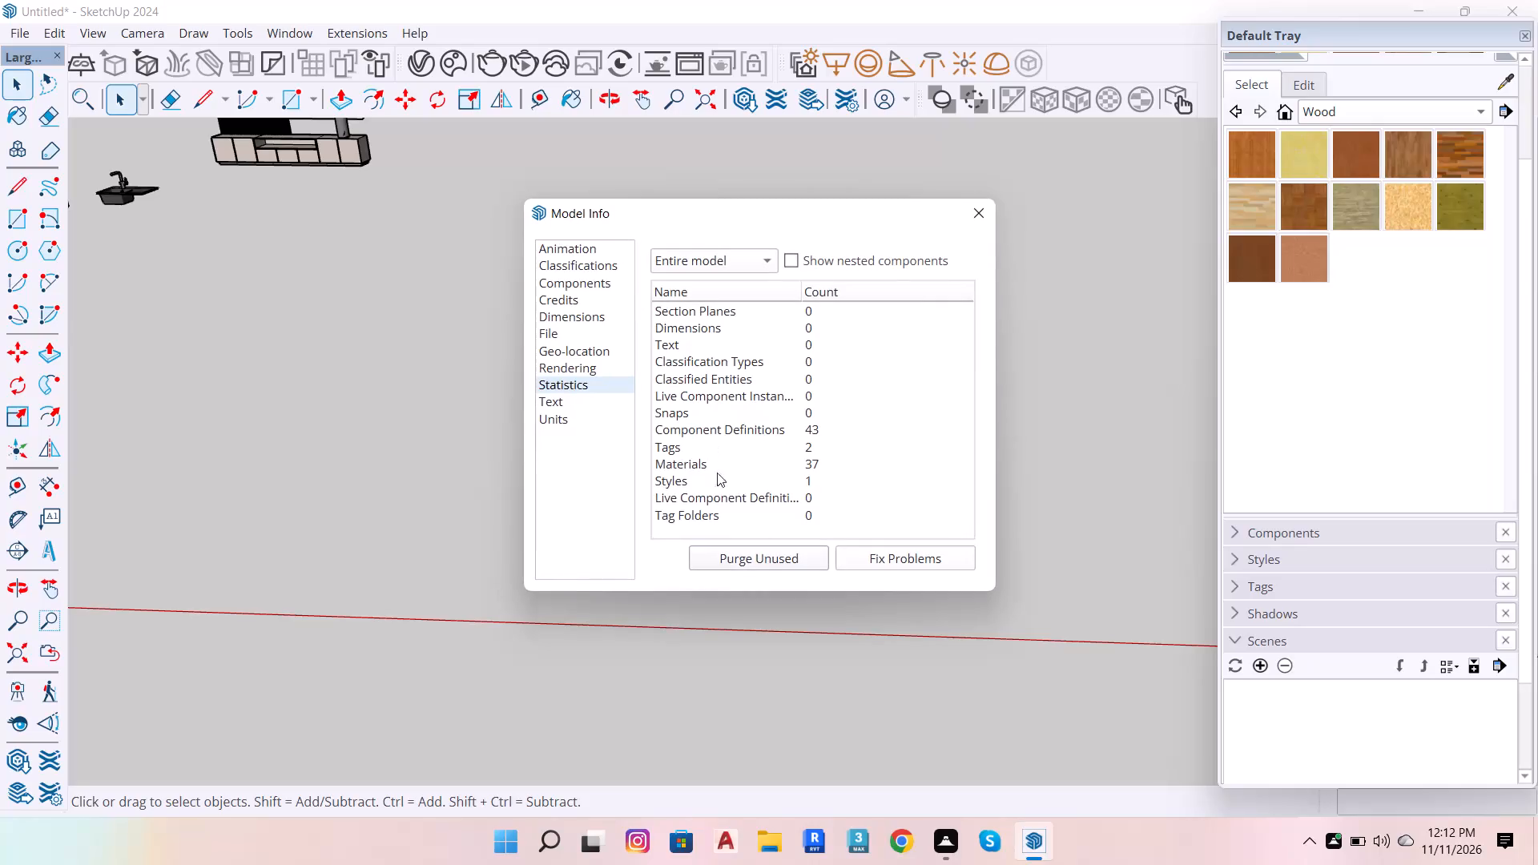
{"action": "scroll", "coordinate": [756, 449], "scroll_direction": "down", "scroll_amount": 6}
{"action": "left_click", "coordinate": [775, 559]}
{"action": "left_click", "coordinate": [907, 408]}
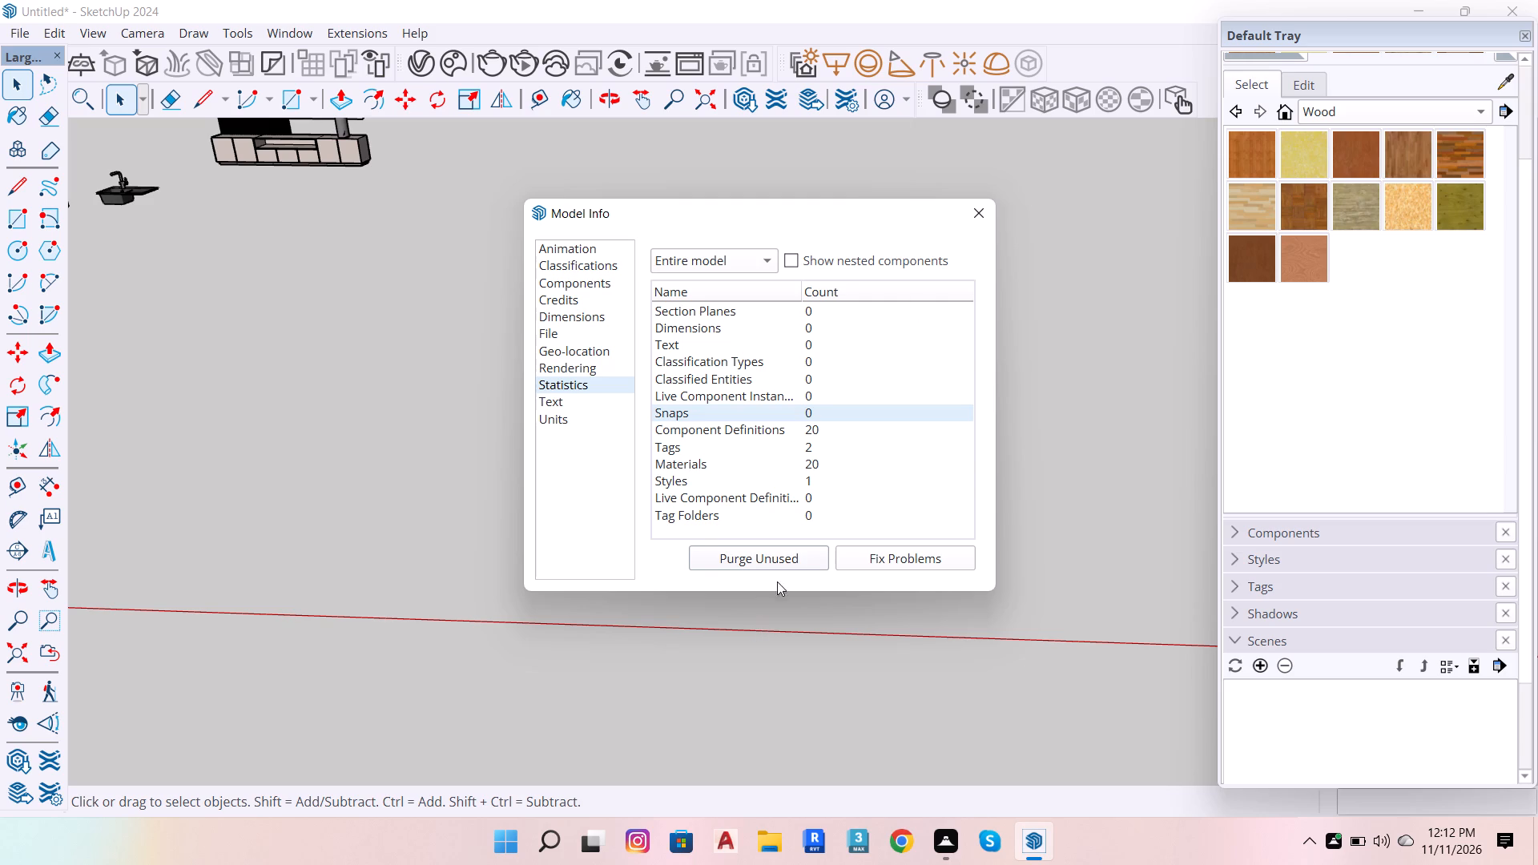
{"action": "left_click", "coordinate": [783, 557]}
{"action": "left_click", "coordinate": [982, 223]}
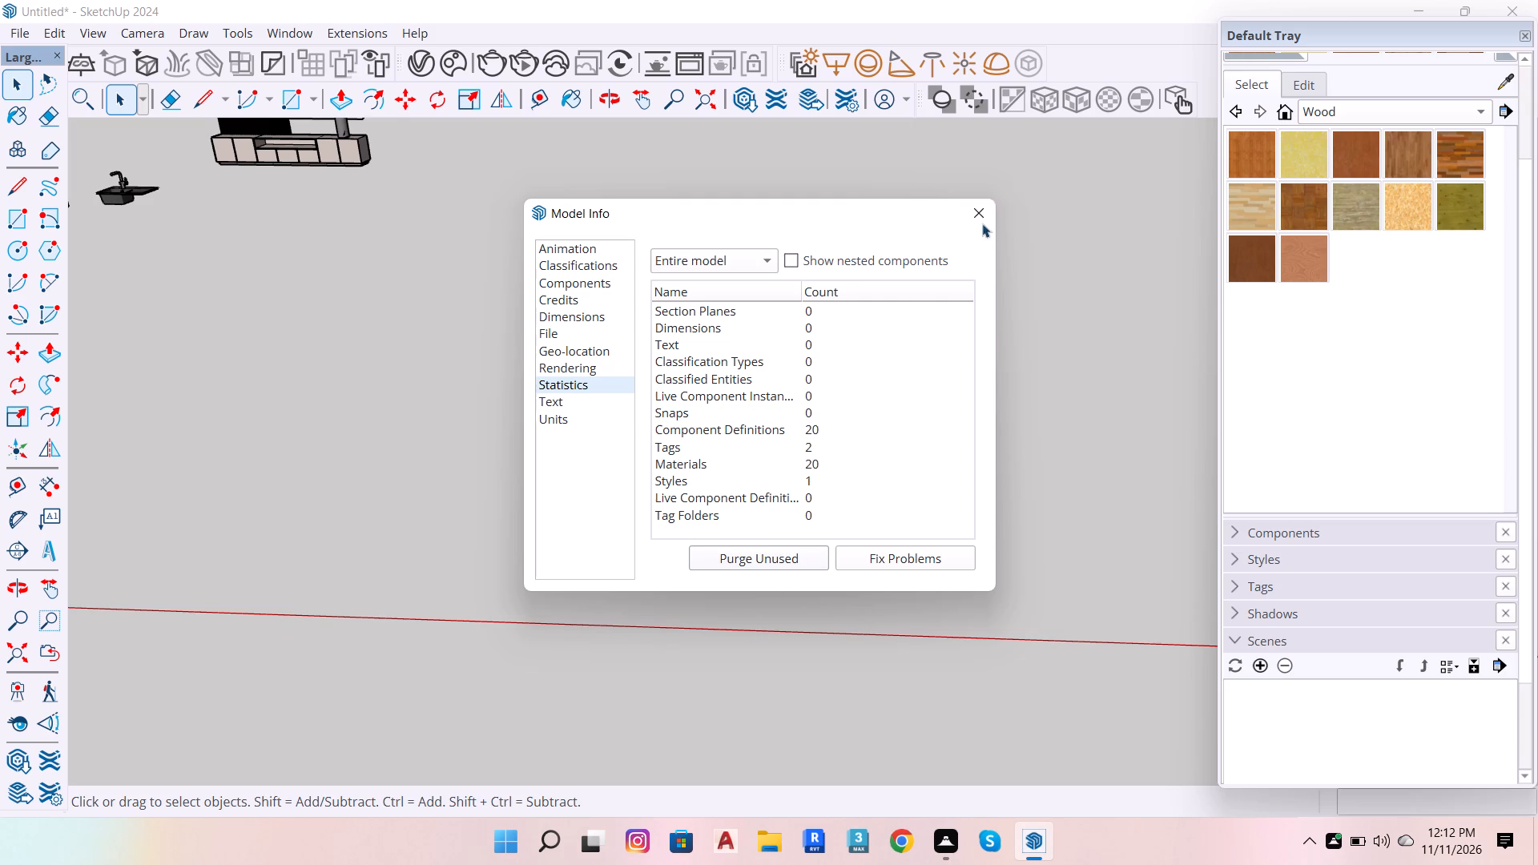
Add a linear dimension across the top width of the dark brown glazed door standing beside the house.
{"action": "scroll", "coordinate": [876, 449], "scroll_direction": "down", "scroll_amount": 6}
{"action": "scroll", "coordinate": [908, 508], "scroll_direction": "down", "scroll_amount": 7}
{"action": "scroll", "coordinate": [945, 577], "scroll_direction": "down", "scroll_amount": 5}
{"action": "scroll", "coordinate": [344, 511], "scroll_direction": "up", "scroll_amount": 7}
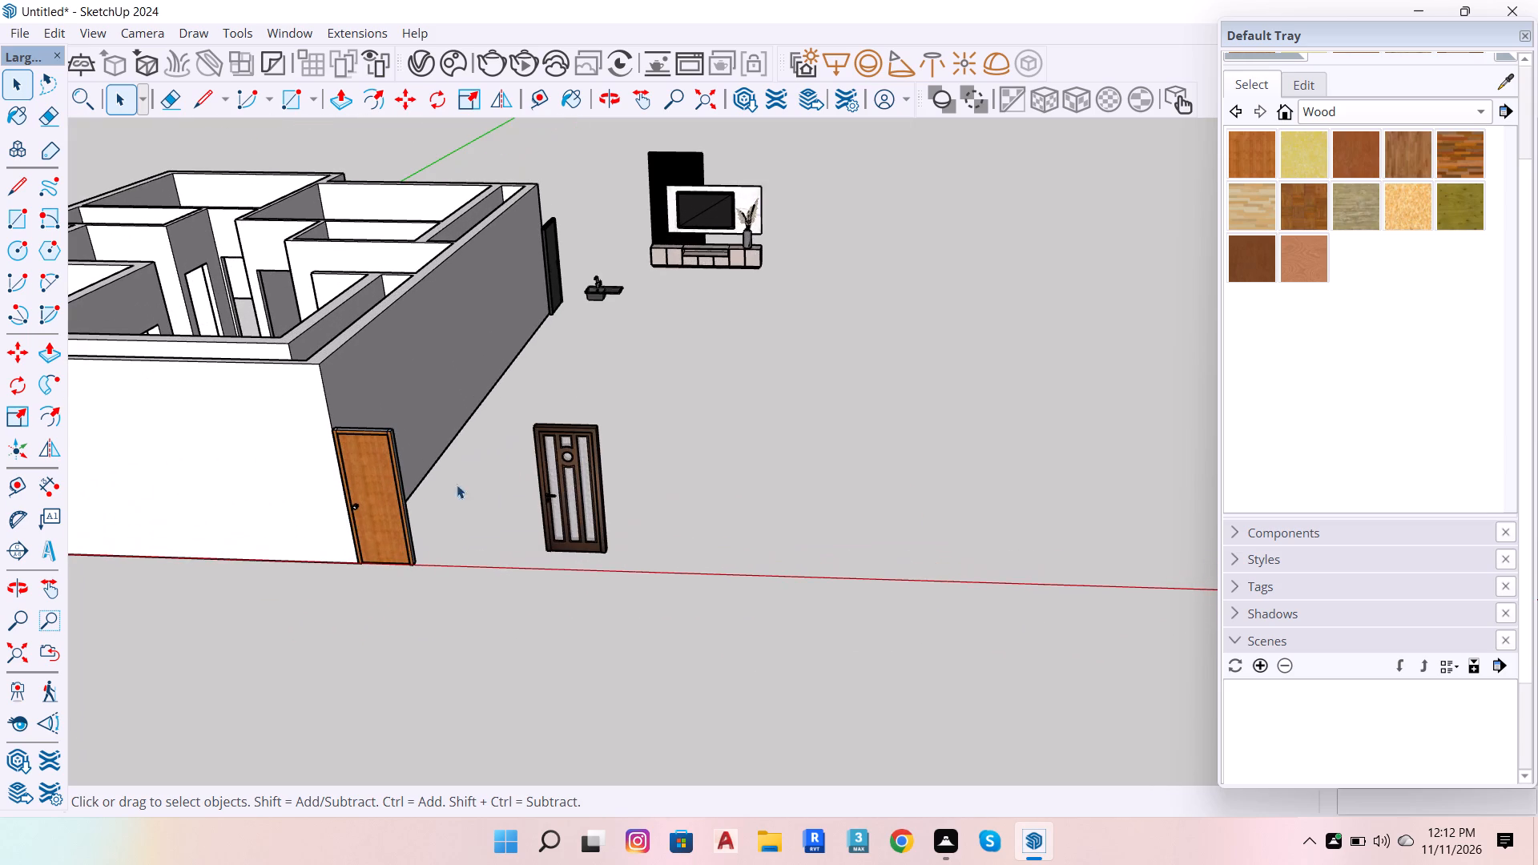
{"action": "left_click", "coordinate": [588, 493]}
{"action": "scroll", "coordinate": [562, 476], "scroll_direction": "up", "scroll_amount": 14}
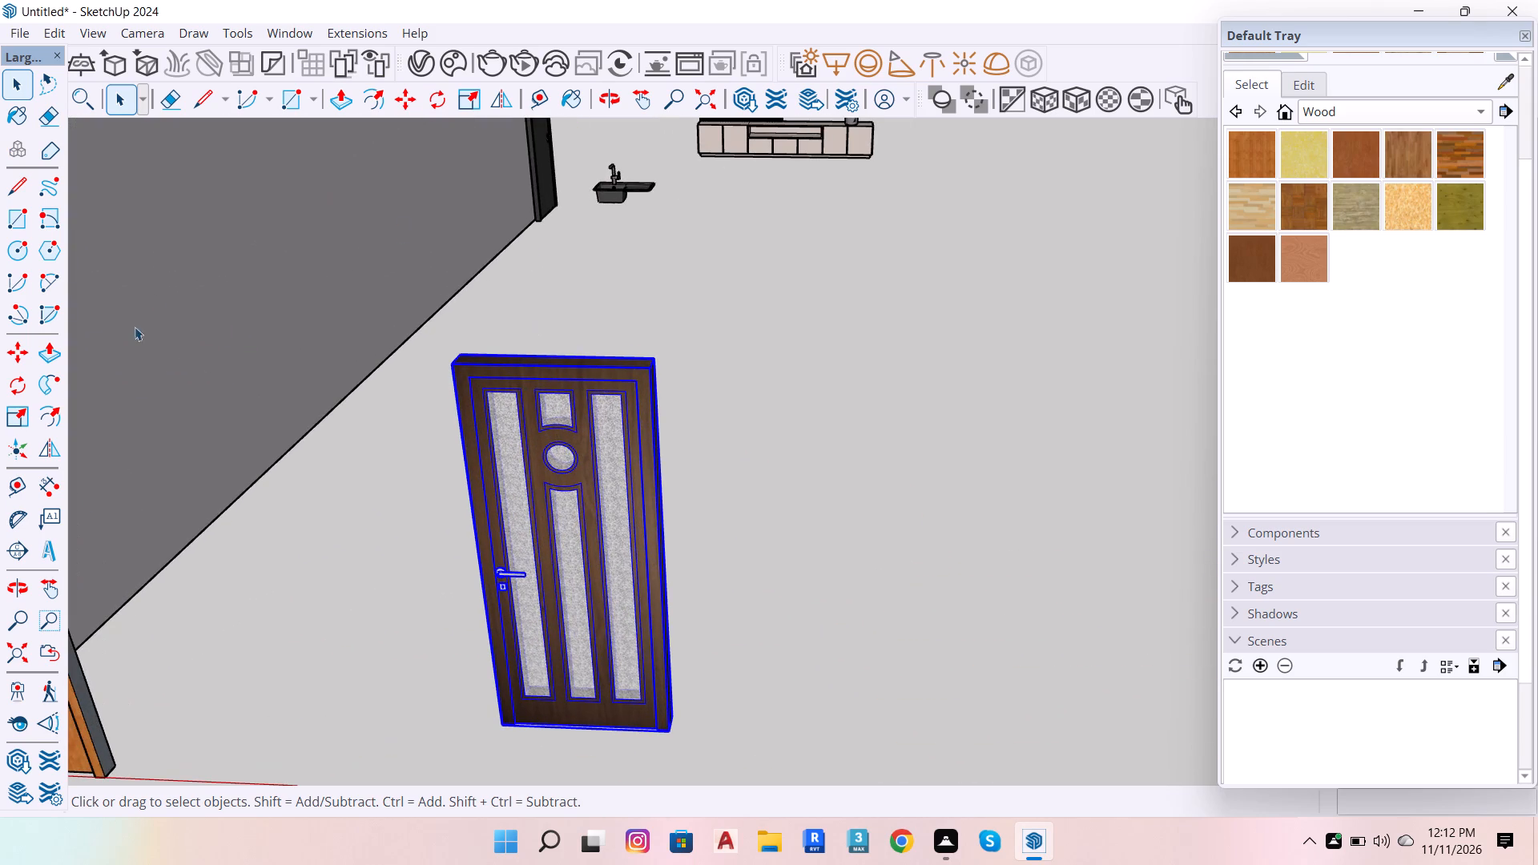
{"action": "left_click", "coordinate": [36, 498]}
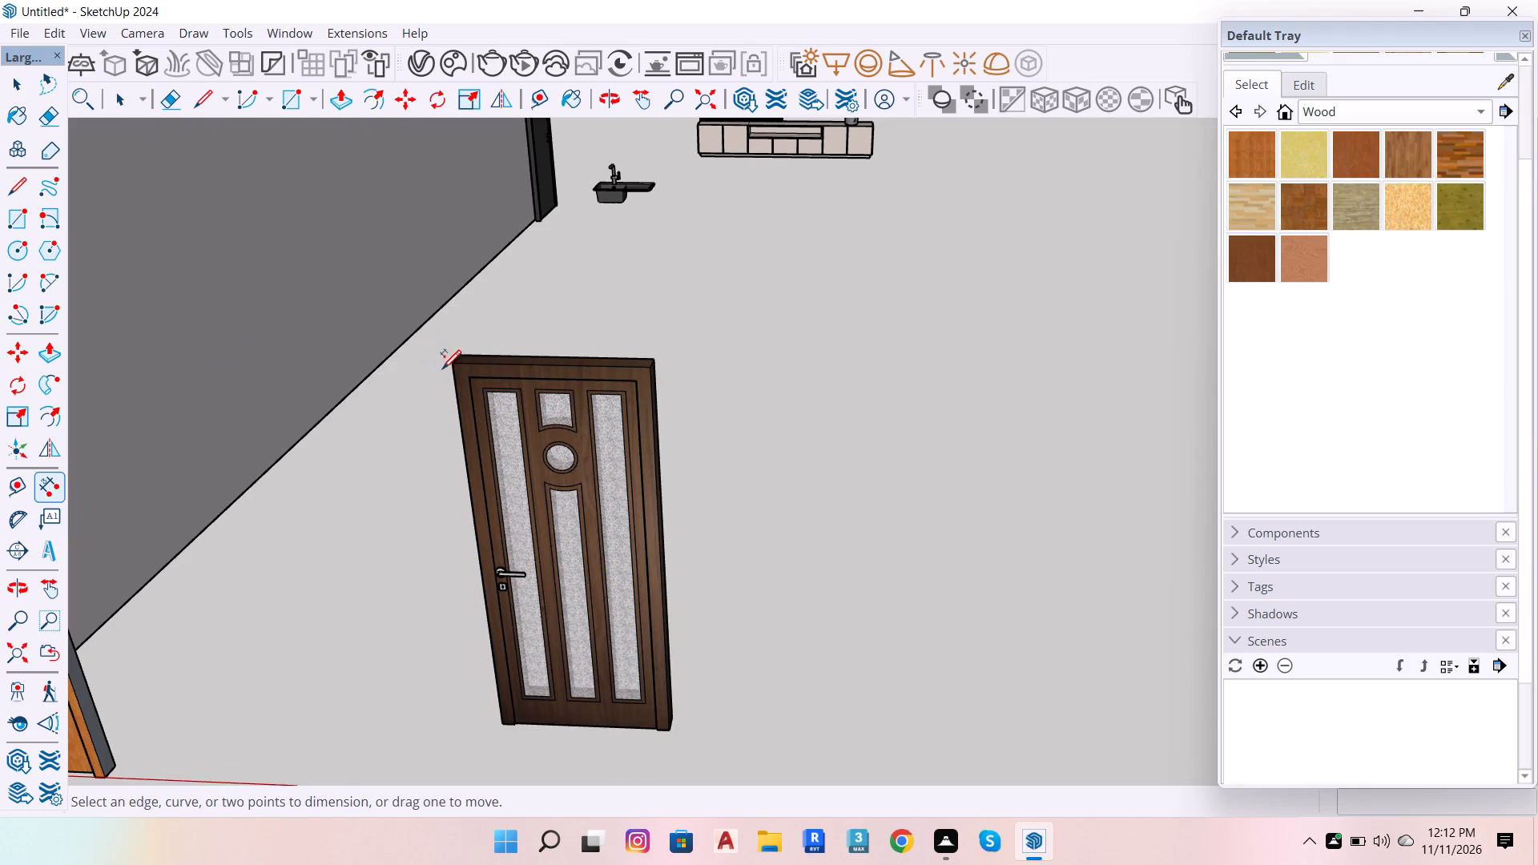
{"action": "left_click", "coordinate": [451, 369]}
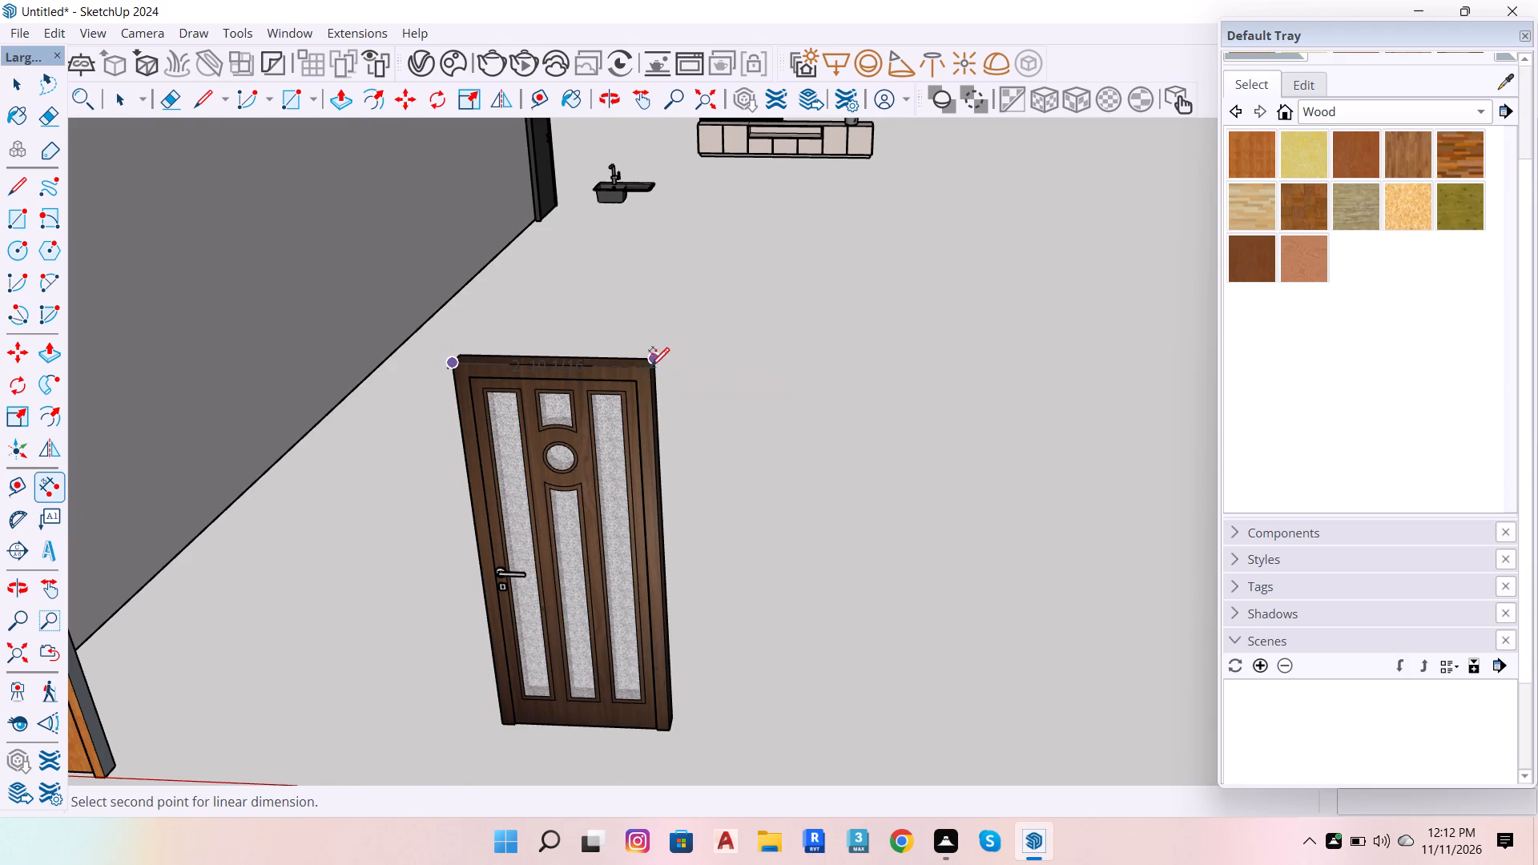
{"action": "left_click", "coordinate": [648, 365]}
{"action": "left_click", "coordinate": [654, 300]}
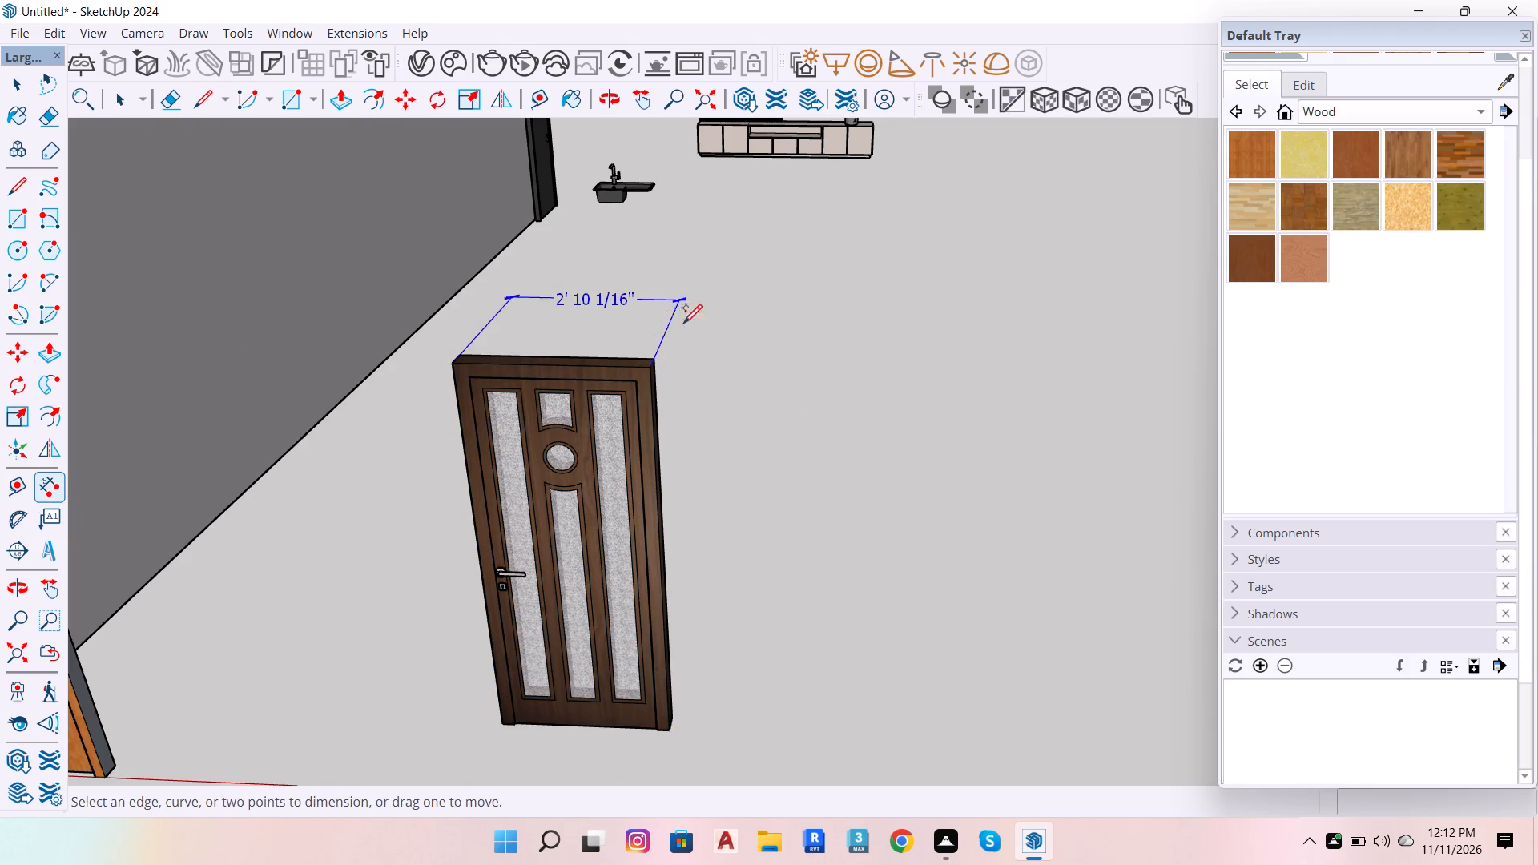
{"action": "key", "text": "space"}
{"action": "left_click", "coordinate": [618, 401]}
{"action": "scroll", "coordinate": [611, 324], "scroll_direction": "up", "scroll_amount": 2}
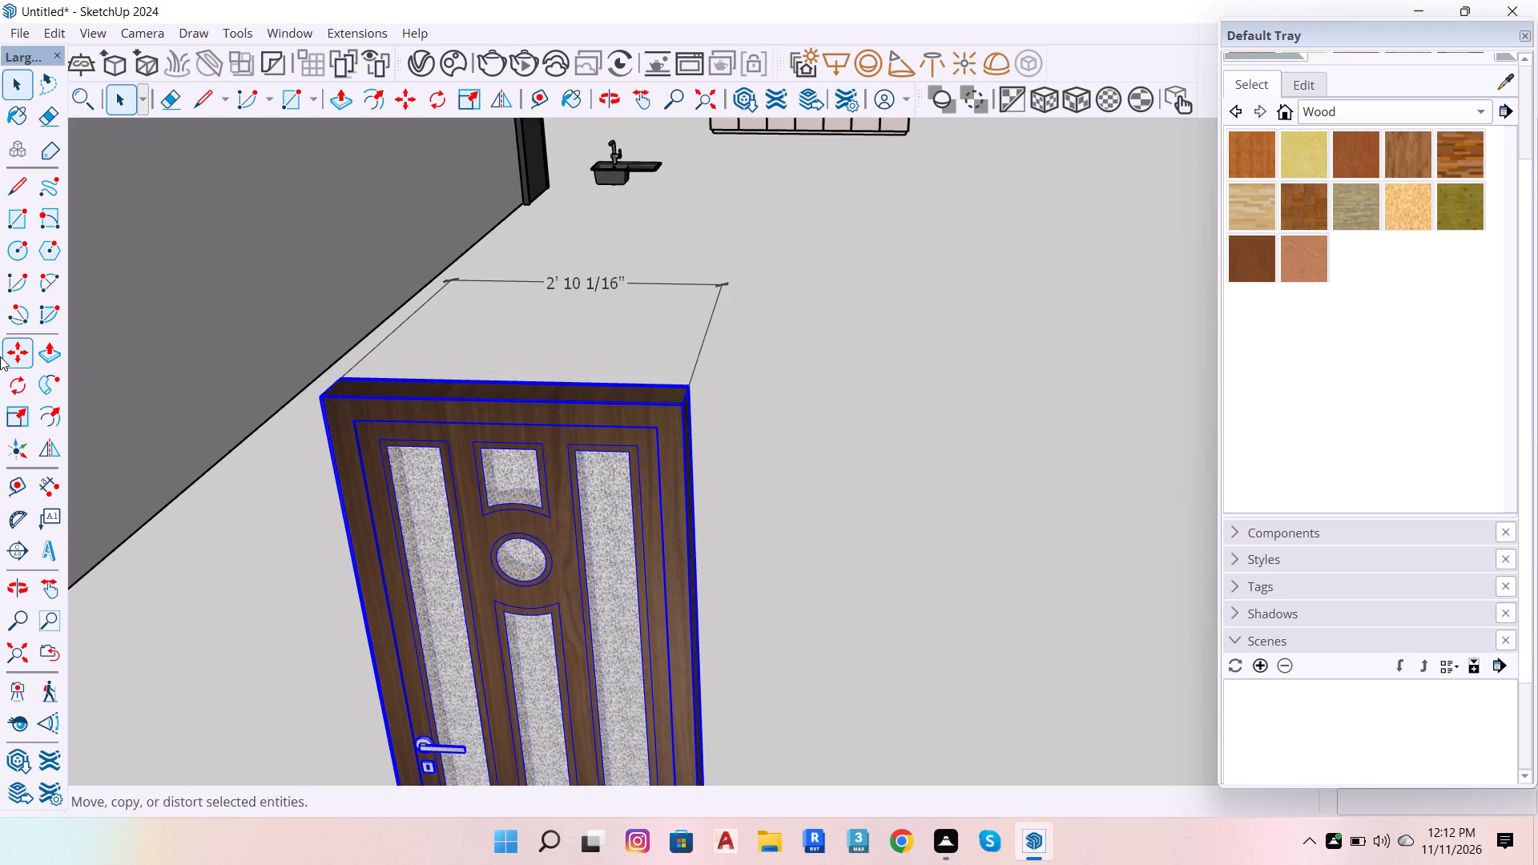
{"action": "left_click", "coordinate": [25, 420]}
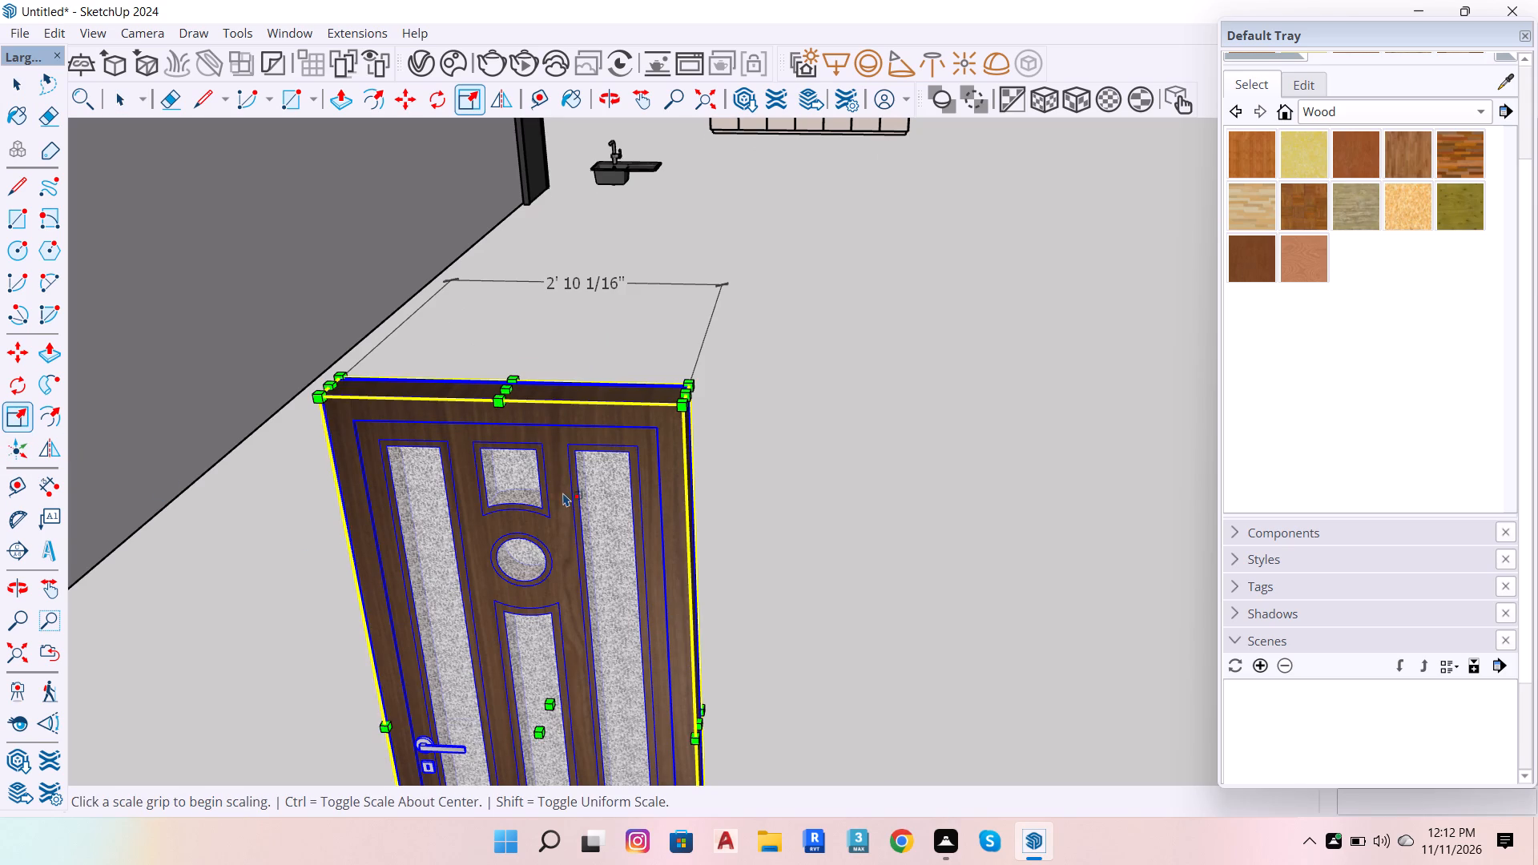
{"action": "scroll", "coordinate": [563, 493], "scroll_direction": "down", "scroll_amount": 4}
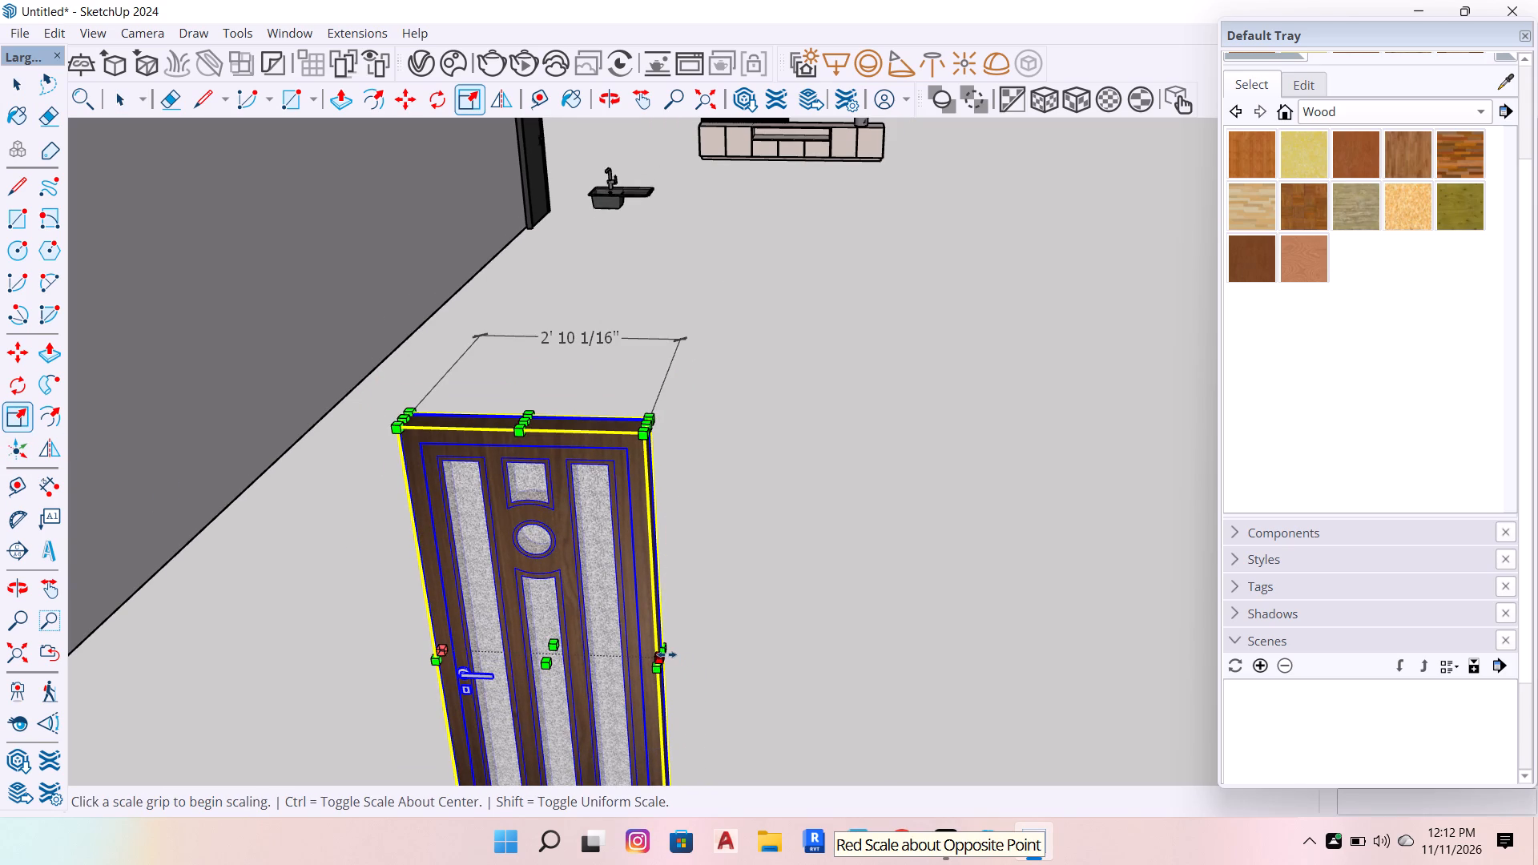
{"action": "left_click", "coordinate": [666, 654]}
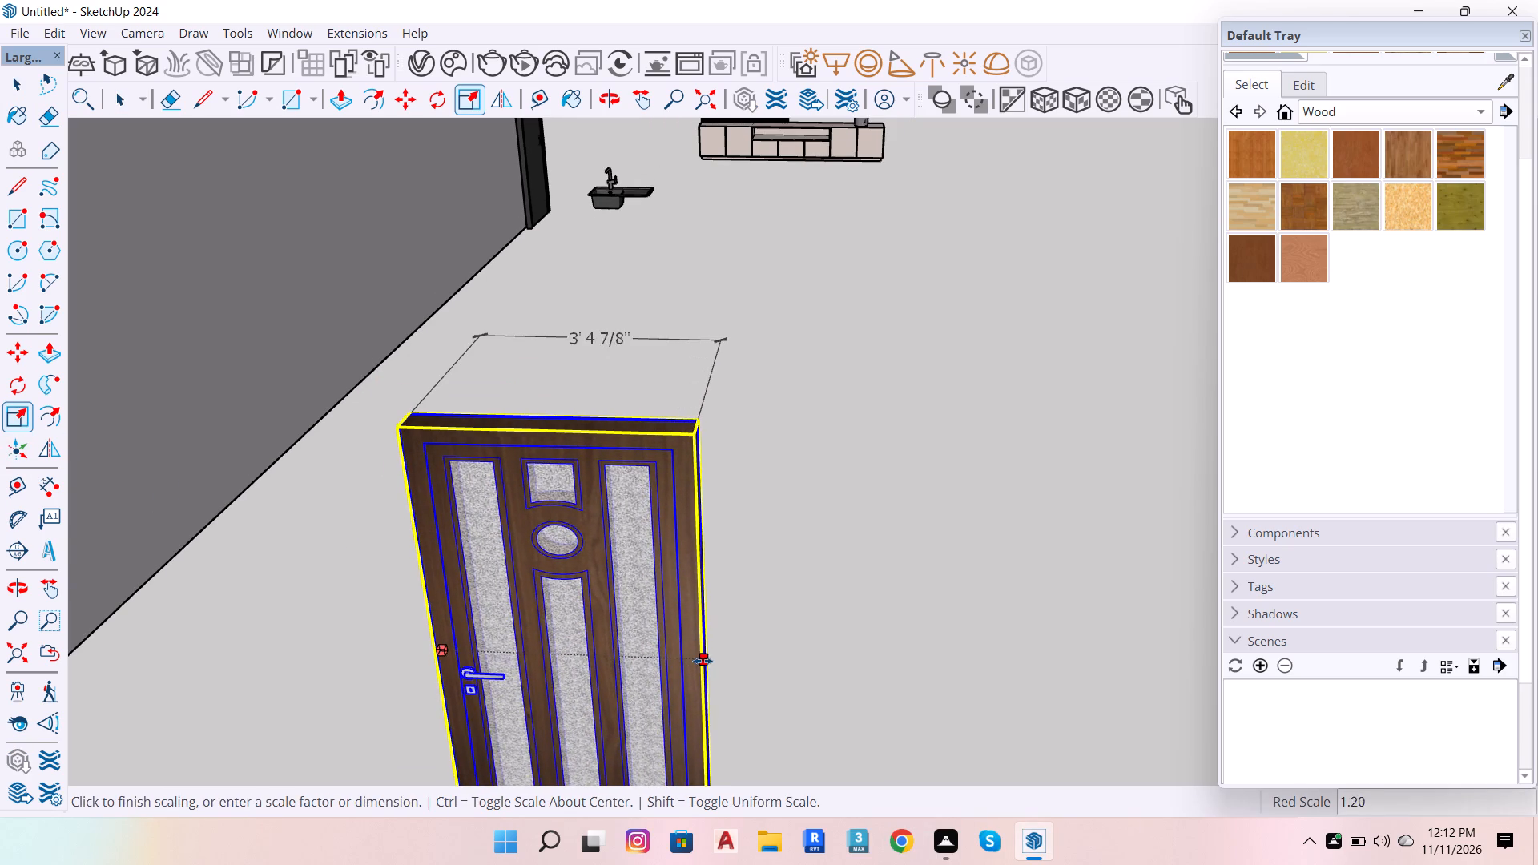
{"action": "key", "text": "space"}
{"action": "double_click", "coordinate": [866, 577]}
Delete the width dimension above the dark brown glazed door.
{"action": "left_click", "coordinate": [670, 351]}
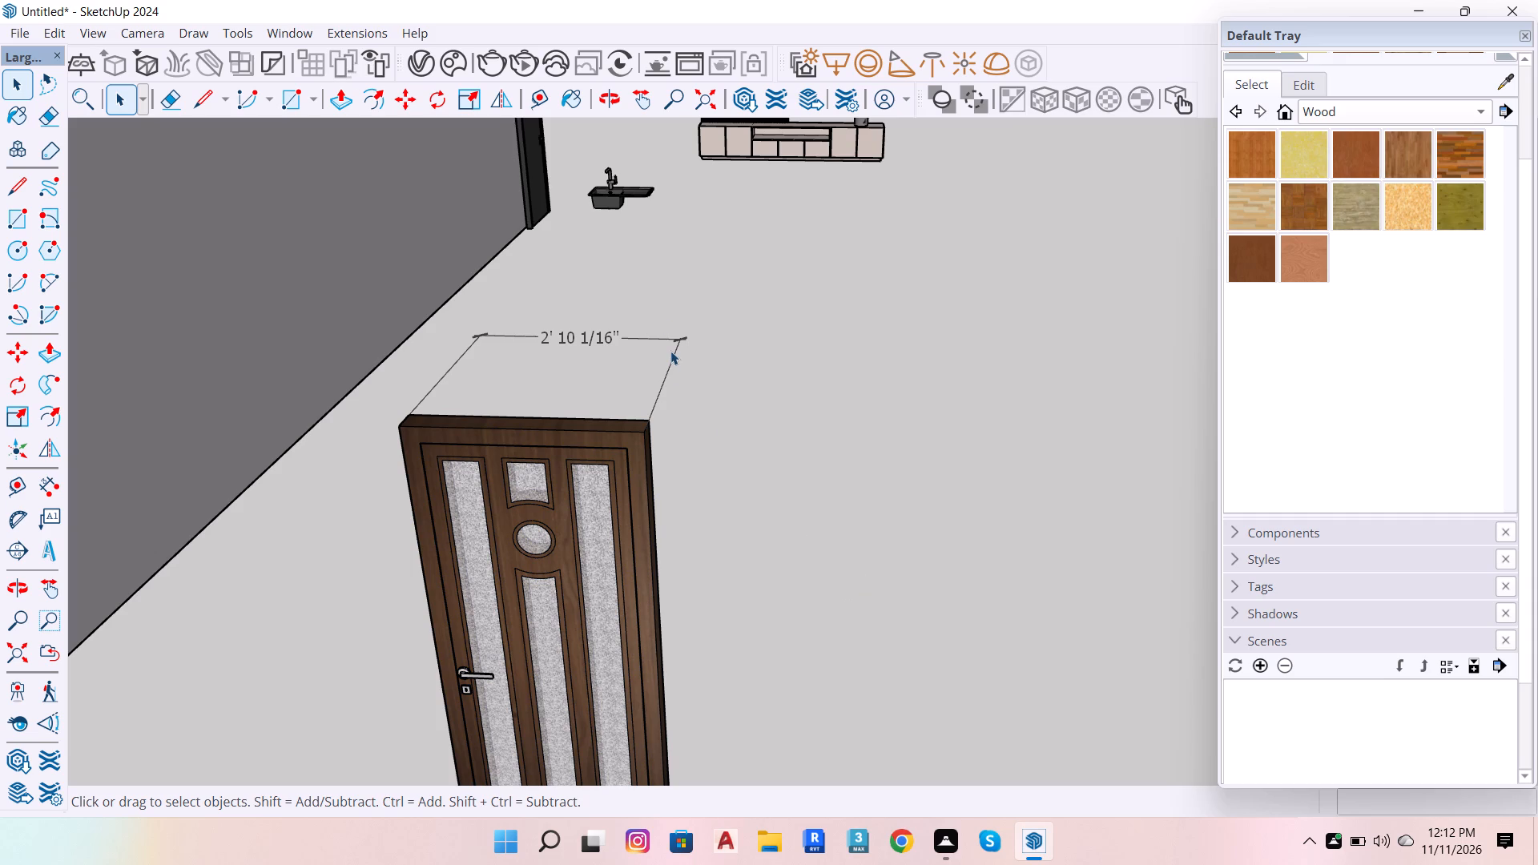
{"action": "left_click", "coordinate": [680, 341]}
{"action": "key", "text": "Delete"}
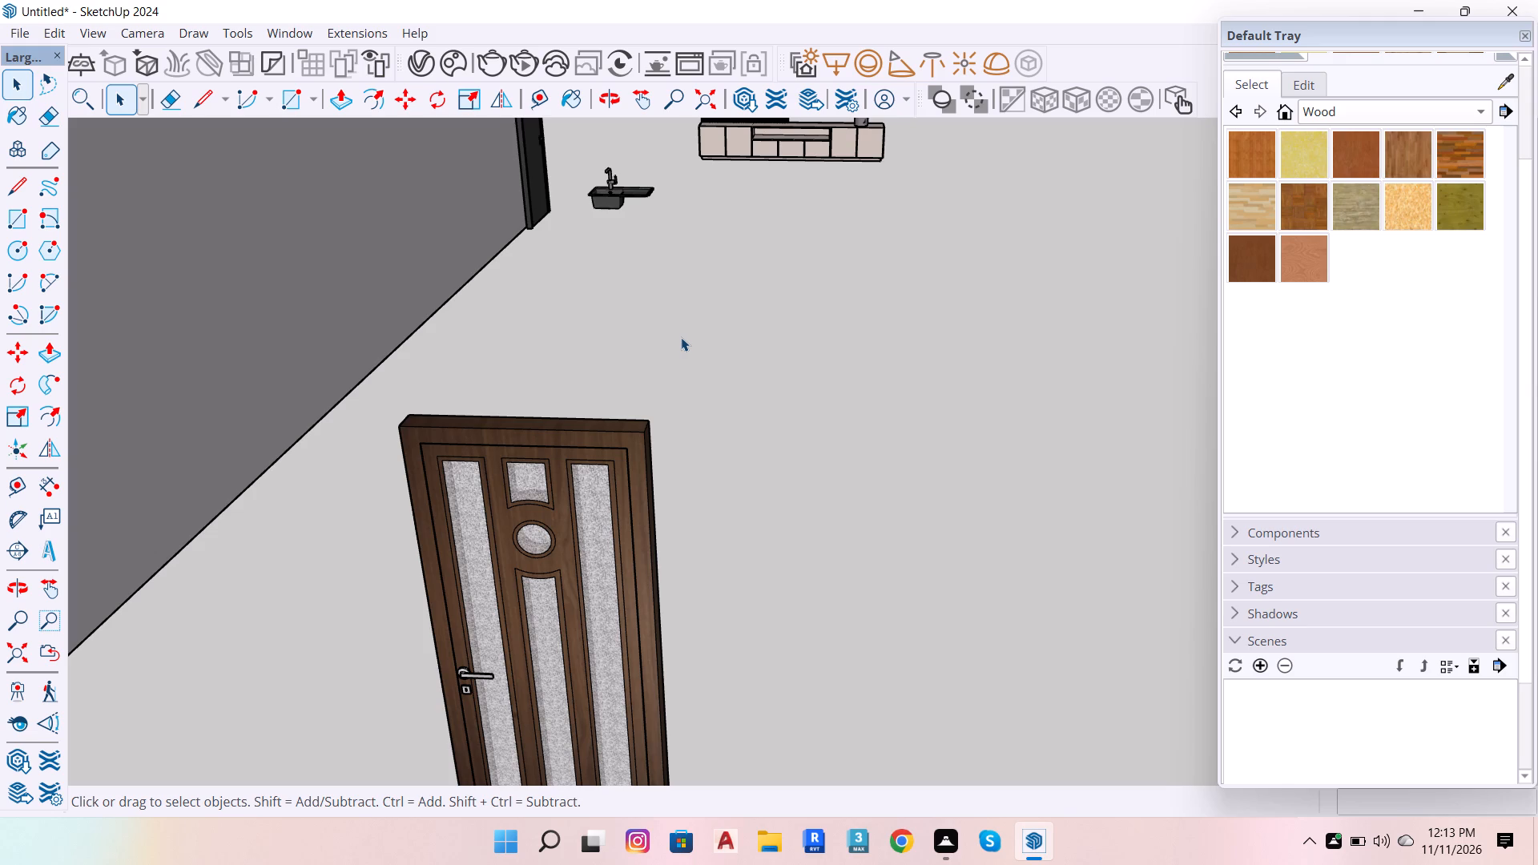
Examine the house's room layout and wall openings from above.
{"action": "scroll", "coordinate": [1261, 742], "scroll_direction": "down", "scroll_amount": 5}
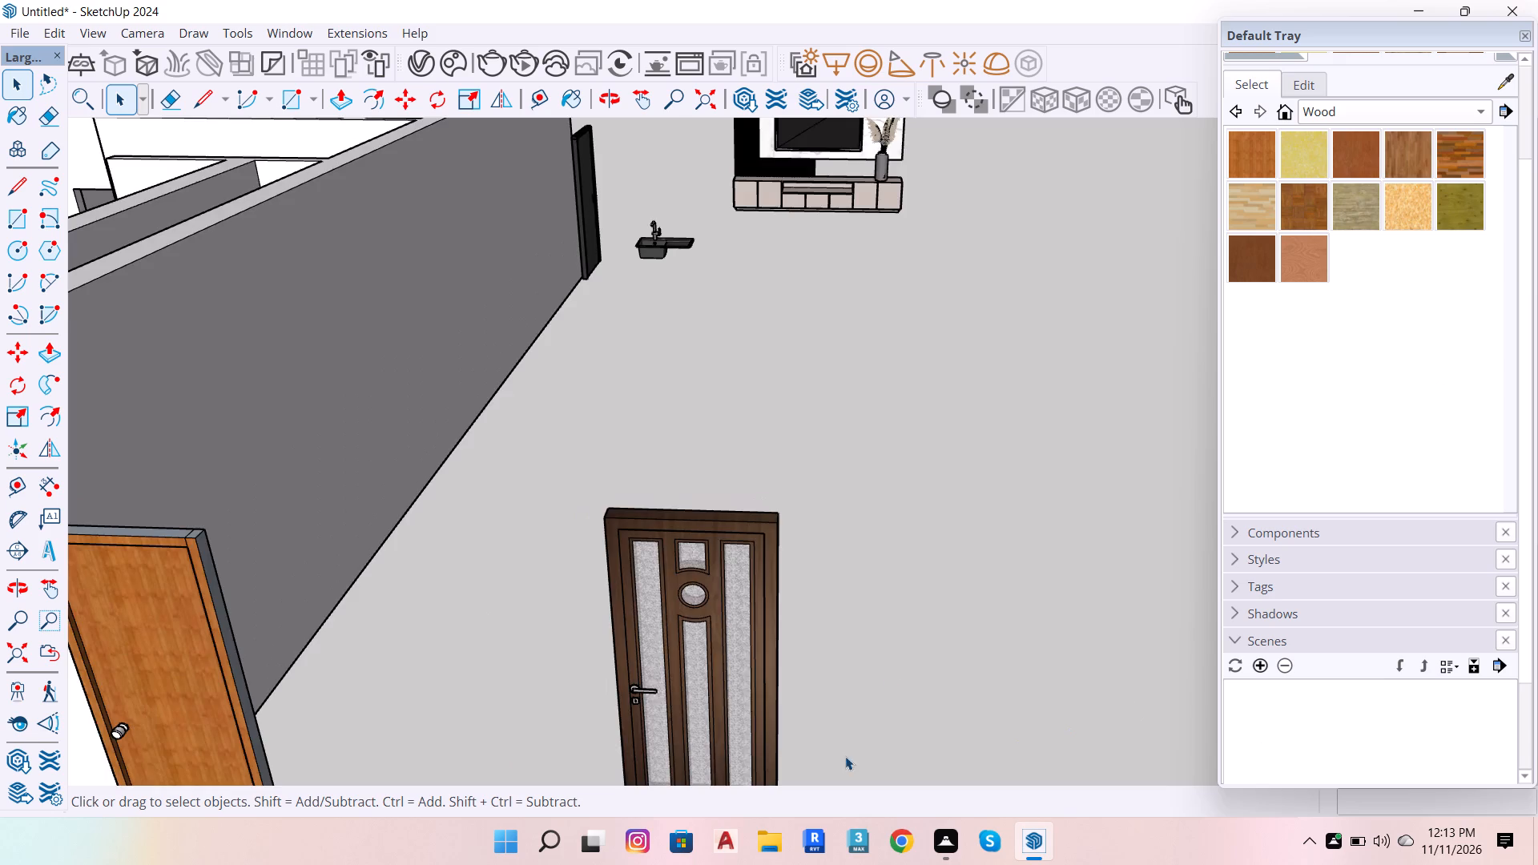
{"action": "scroll", "coordinate": [888, 670], "scroll_direction": "down", "scroll_amount": 13}
{"action": "scroll", "coordinate": [171, 245], "scroll_direction": "up", "scroll_amount": 5}
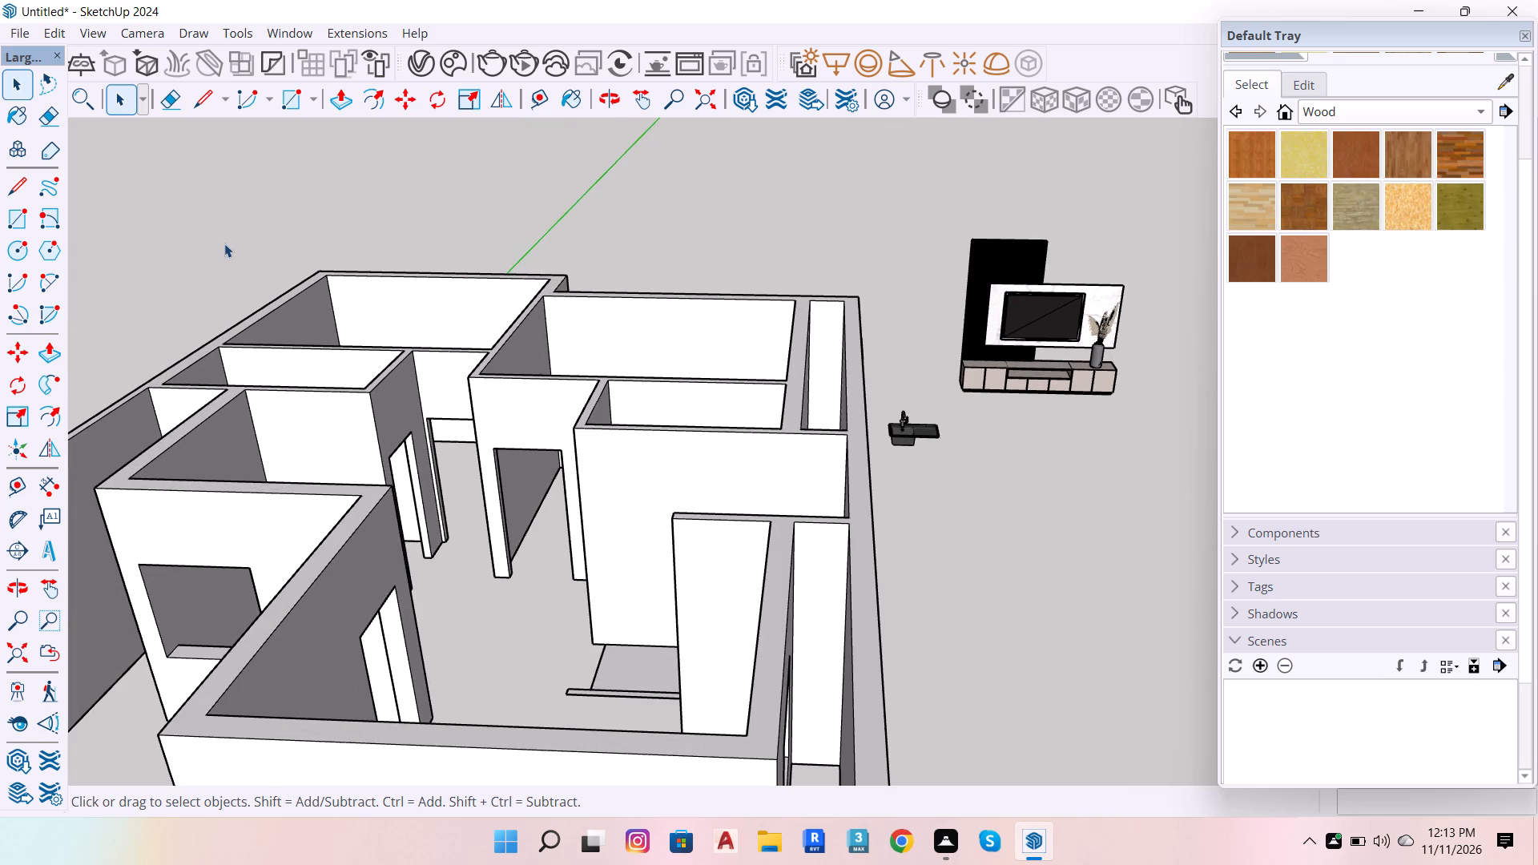
{"action": "key", "text": "o"}
{"action": "left_click_drag", "start_coordinate": [415, 214], "coordinate": [336, 525]}
{"action": "scroll", "coordinate": [101, 384], "scroll_direction": "down", "scroll_amount": 6}
{"action": "scroll", "coordinate": [232, 537], "scroll_direction": "up", "scroll_amount": 6}
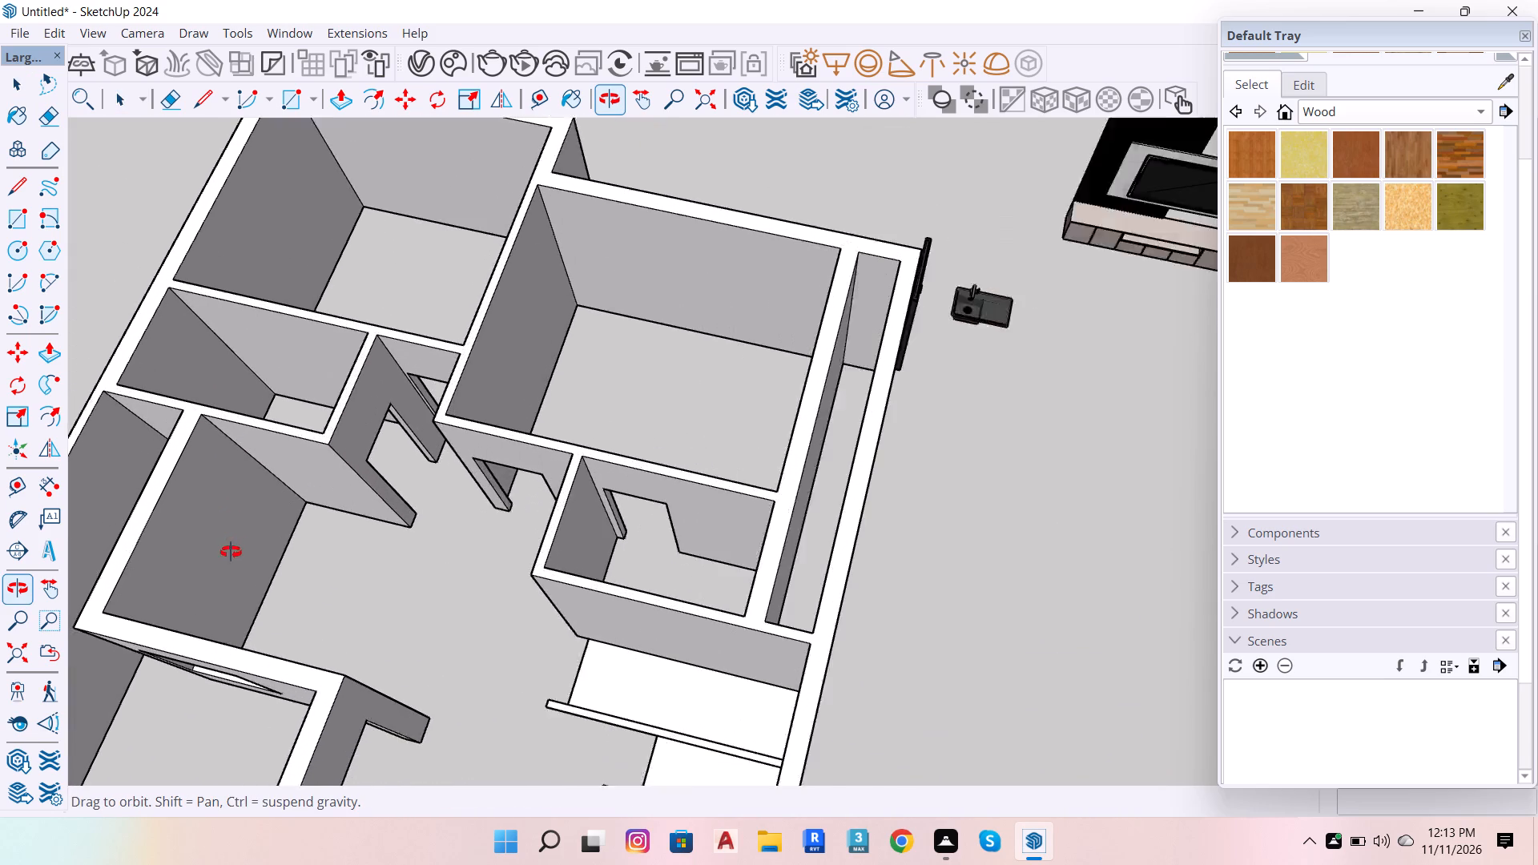
{"action": "left_click_drag", "start_coordinate": [289, 562], "coordinate": [46, 610]}
{"action": "scroll", "coordinate": [268, 636], "scroll_direction": "down", "scroll_amount": 7}
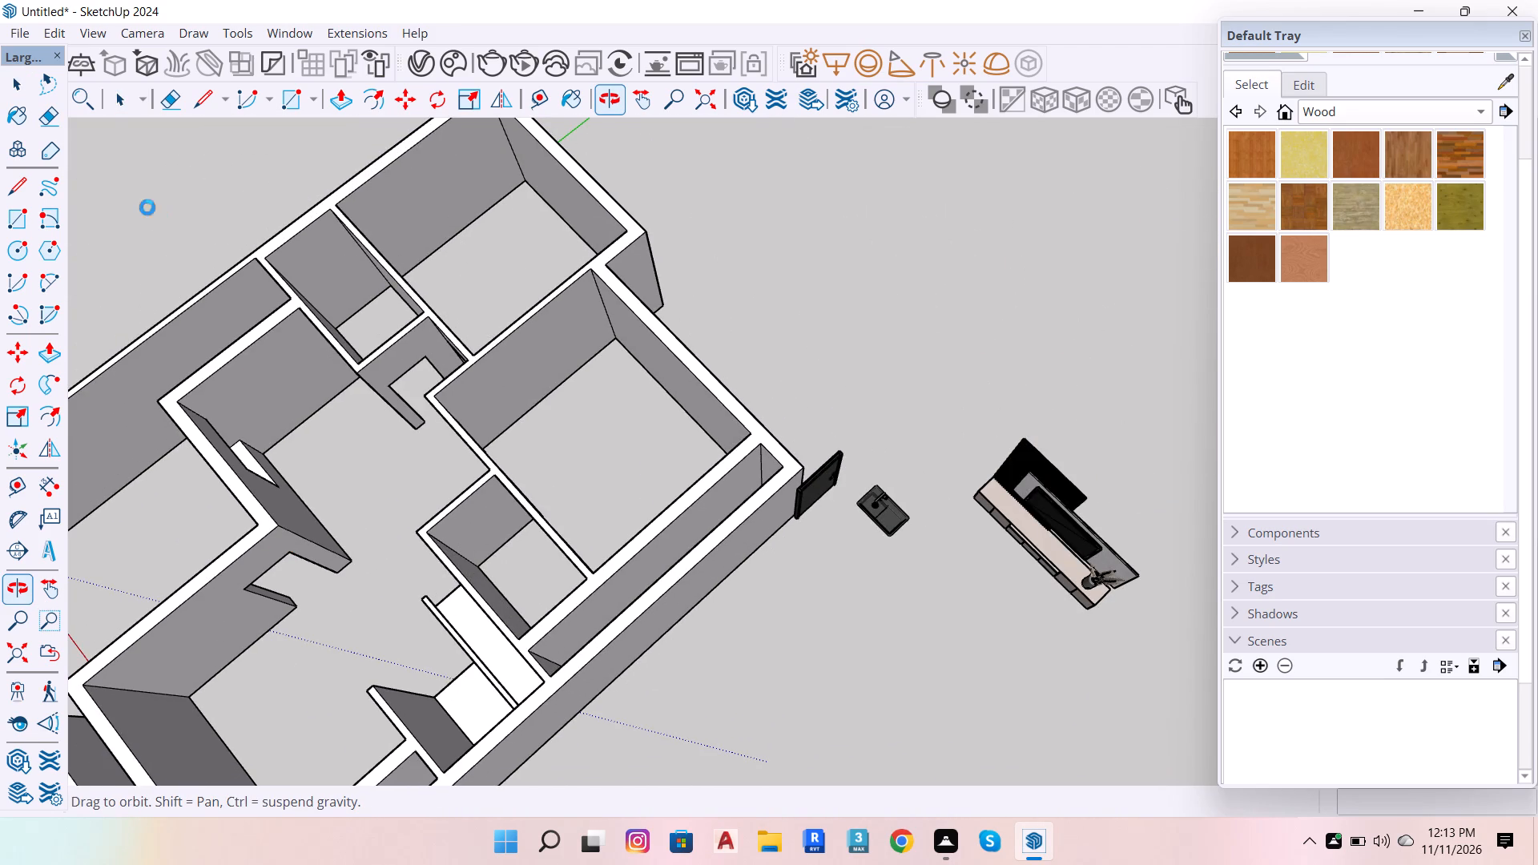
{"action": "left_click", "coordinate": [525, 335]}
{"action": "left_click", "coordinate": [518, 330]}
Import the SketchUp model Door+and+Window+Installation from the Downloads folder.
{"action": "left_click", "coordinate": [14, 30]}
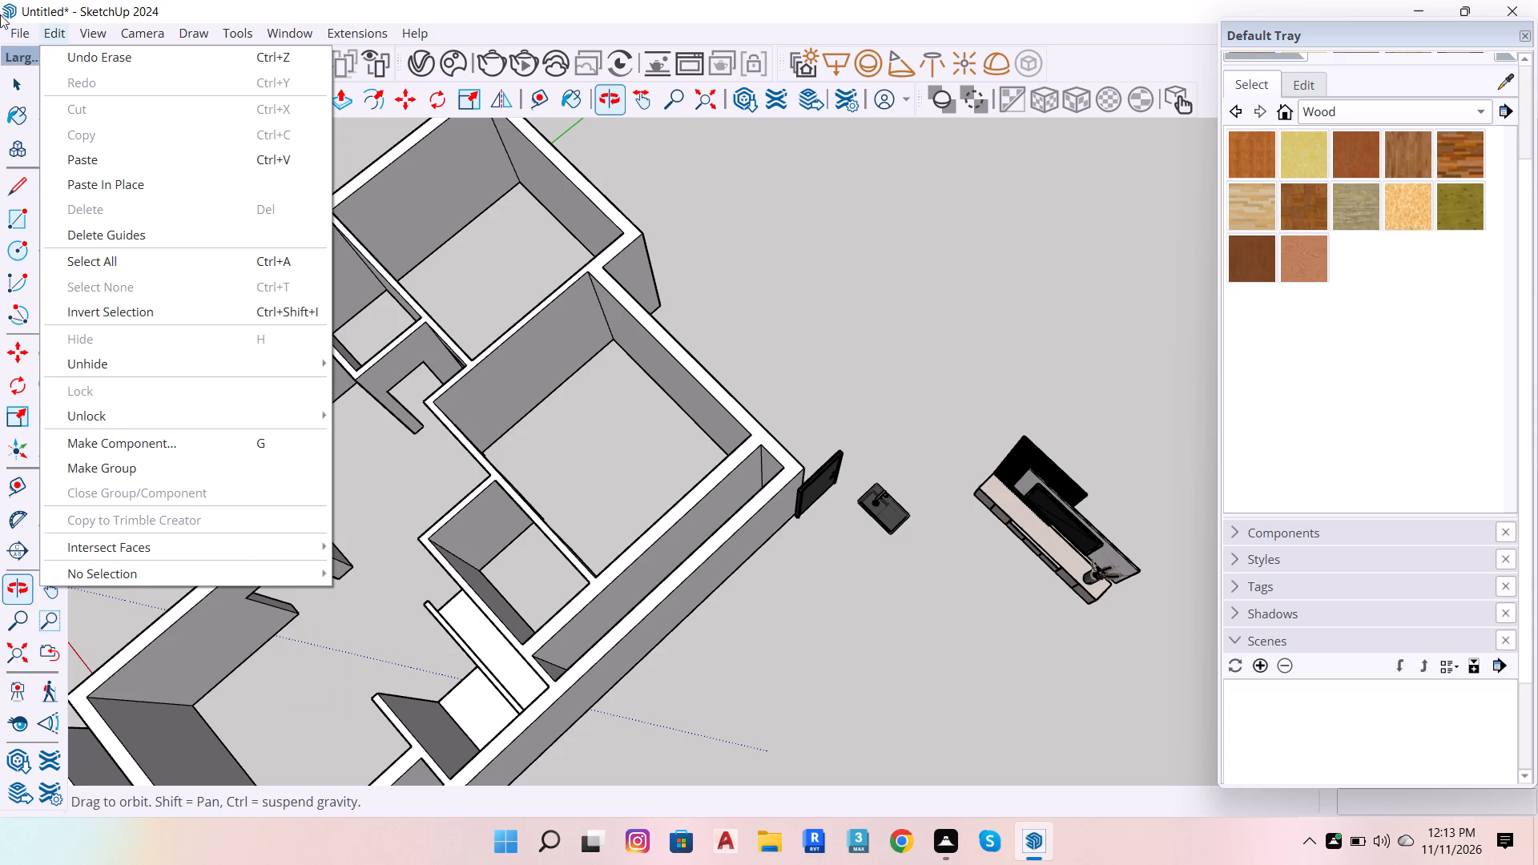
{"action": "left_click", "coordinate": [89, 312]}
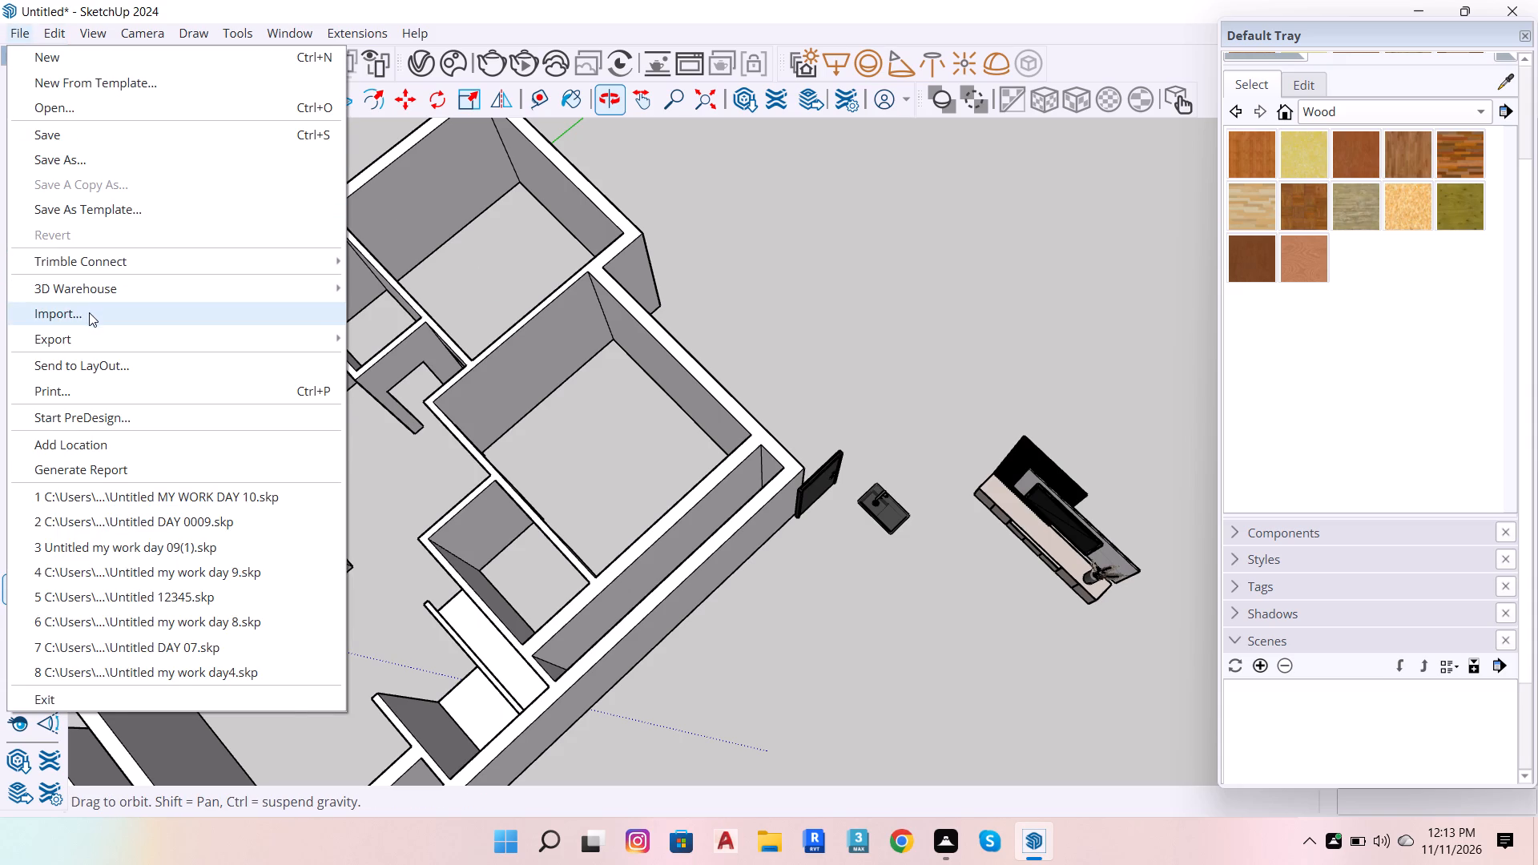
{"action": "scroll", "coordinate": [799, 397], "scroll_direction": "down", "scroll_amount": 5}
{"action": "scroll", "coordinate": [518, 298], "scroll_direction": "down", "scroll_amount": 12}
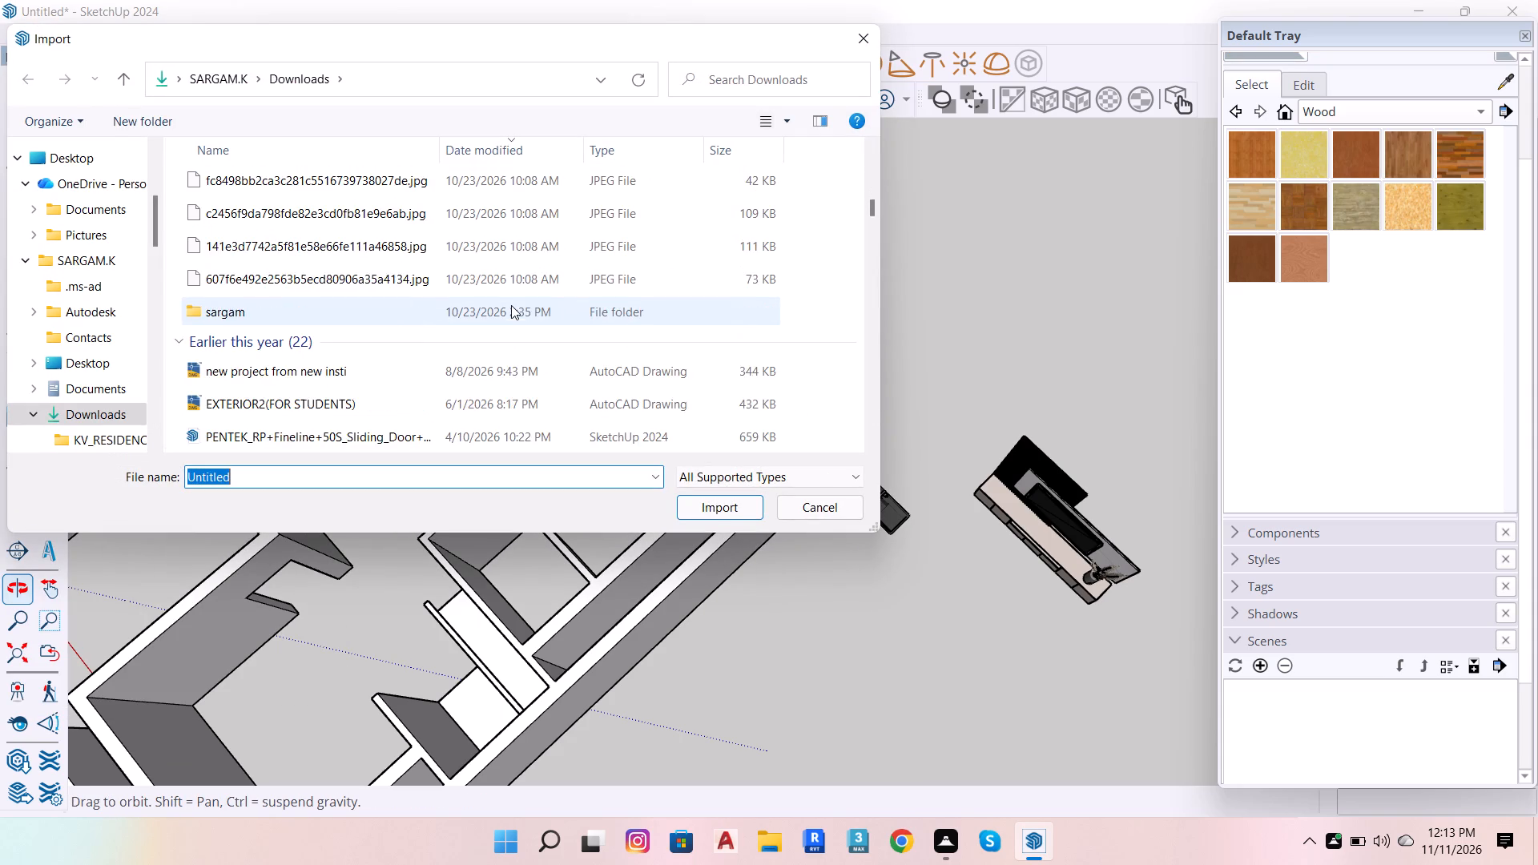
{"action": "scroll", "coordinate": [512, 317], "scroll_direction": "down", "scroll_amount": 4}
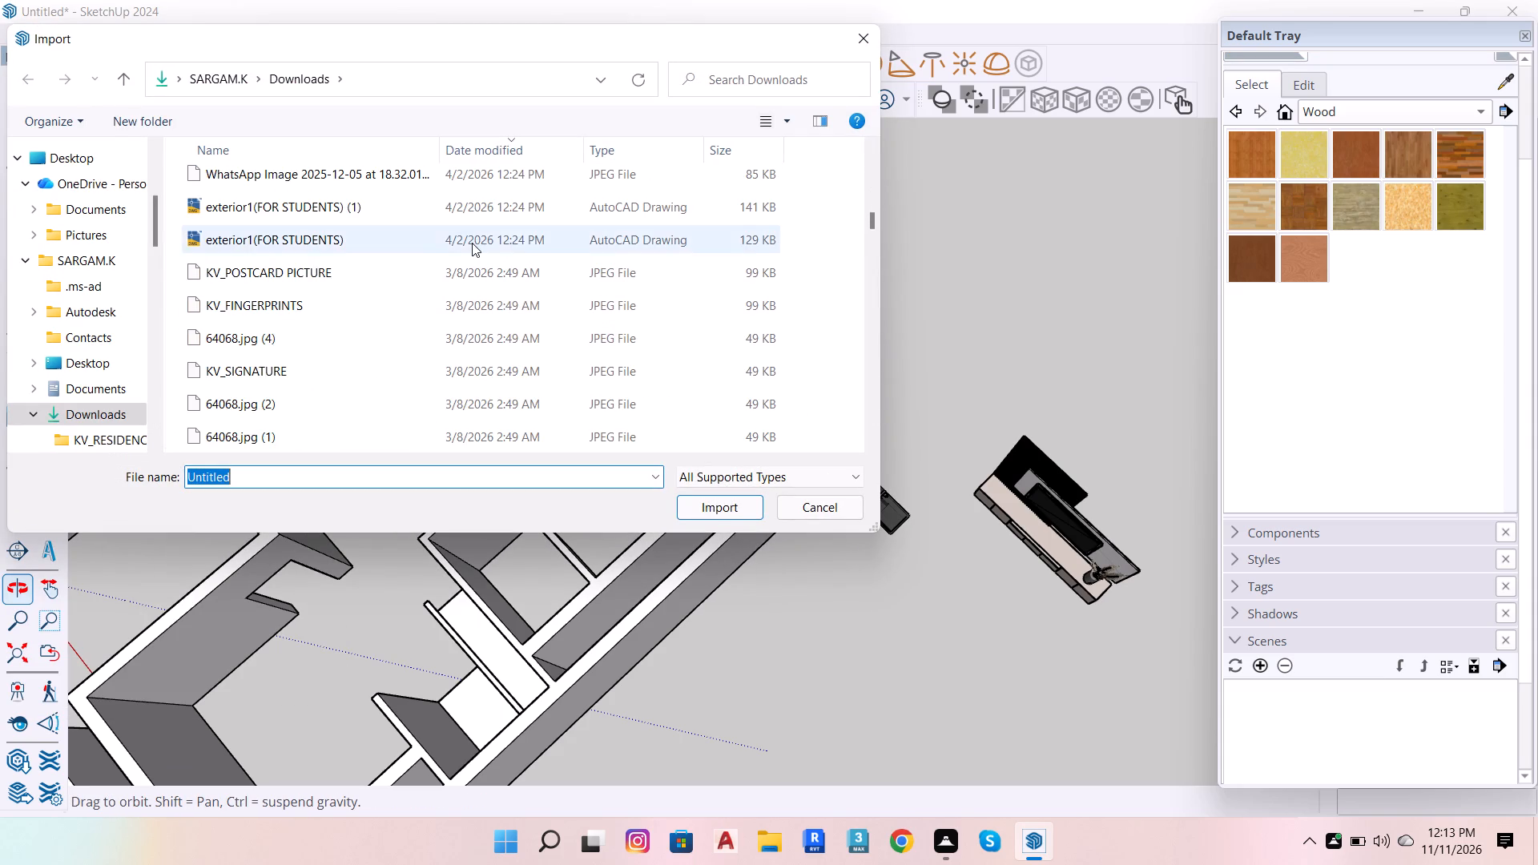
{"action": "scroll", "coordinate": [472, 243], "scroll_direction": "down", "scroll_amount": 5}
{"action": "scroll", "coordinate": [457, 360], "scroll_direction": "down", "scroll_amount": 2}
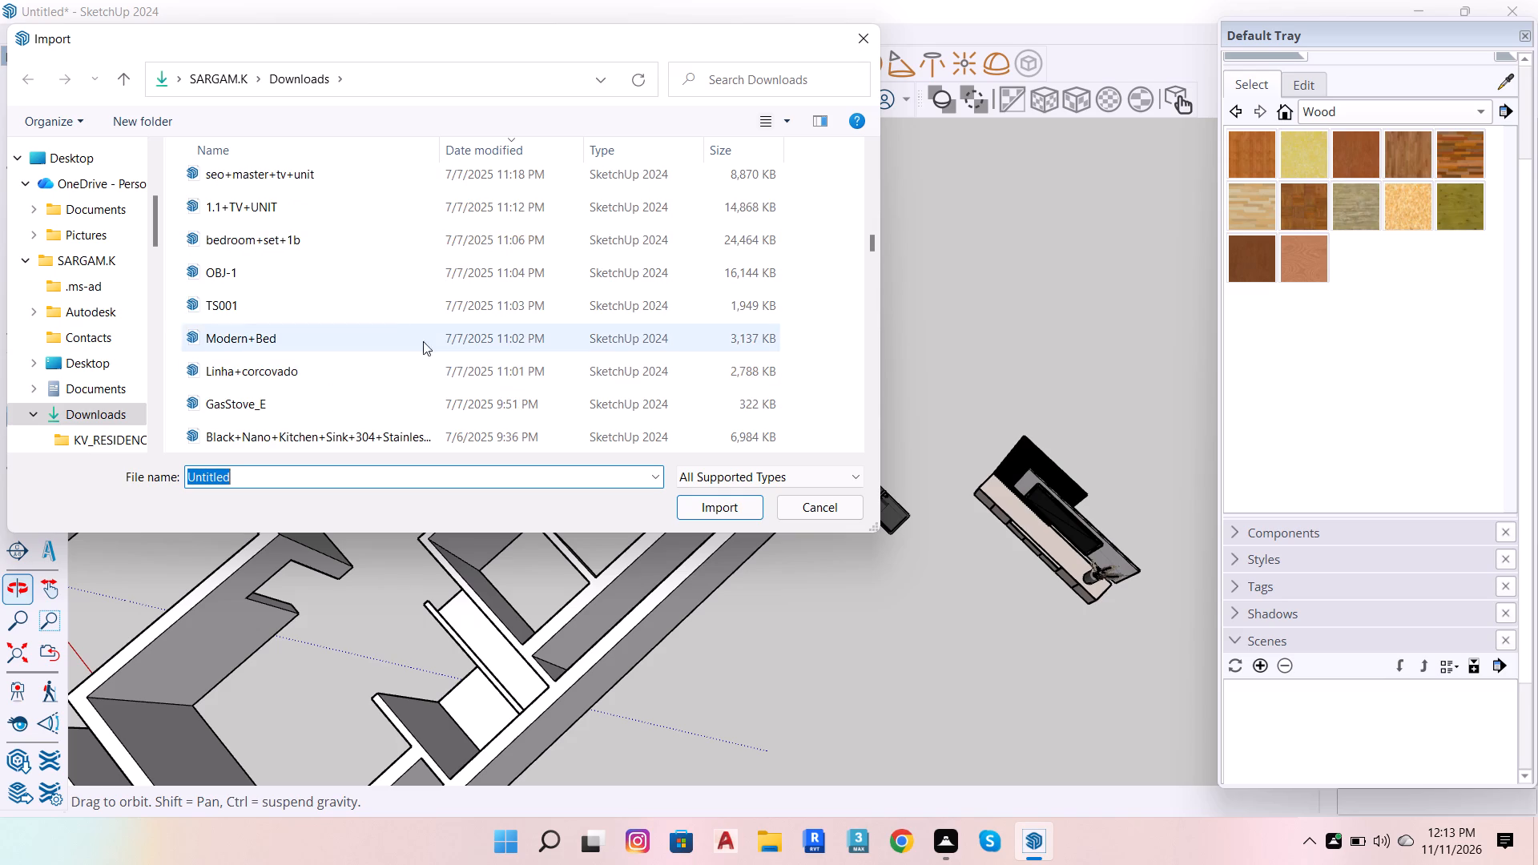
{"action": "scroll", "coordinate": [380, 323], "scroll_direction": "down", "scroll_amount": 7}
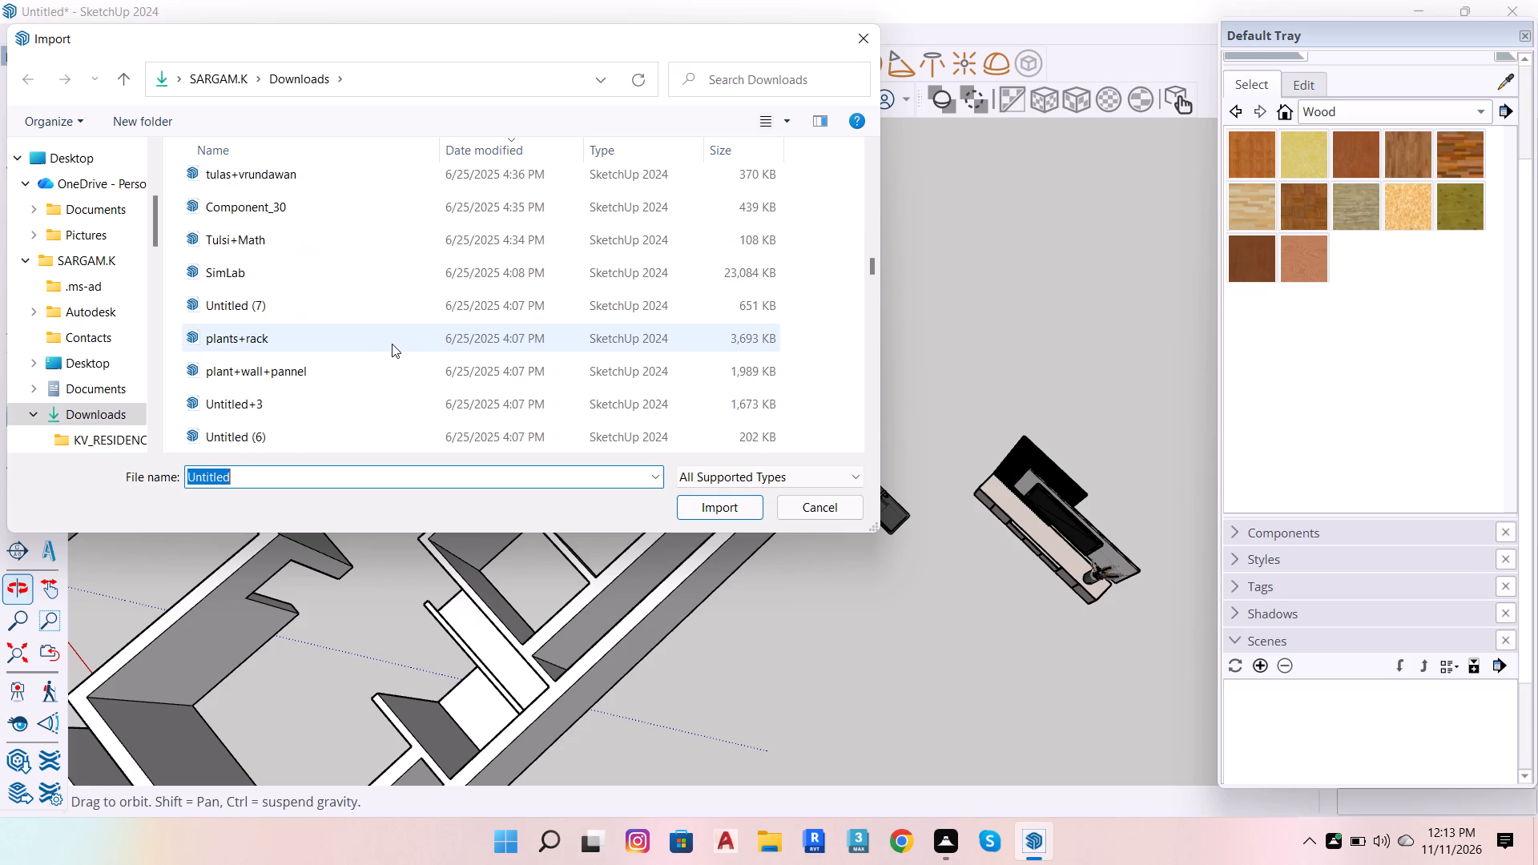
{"action": "scroll", "coordinate": [393, 345], "scroll_direction": "down", "scroll_amount": 4}
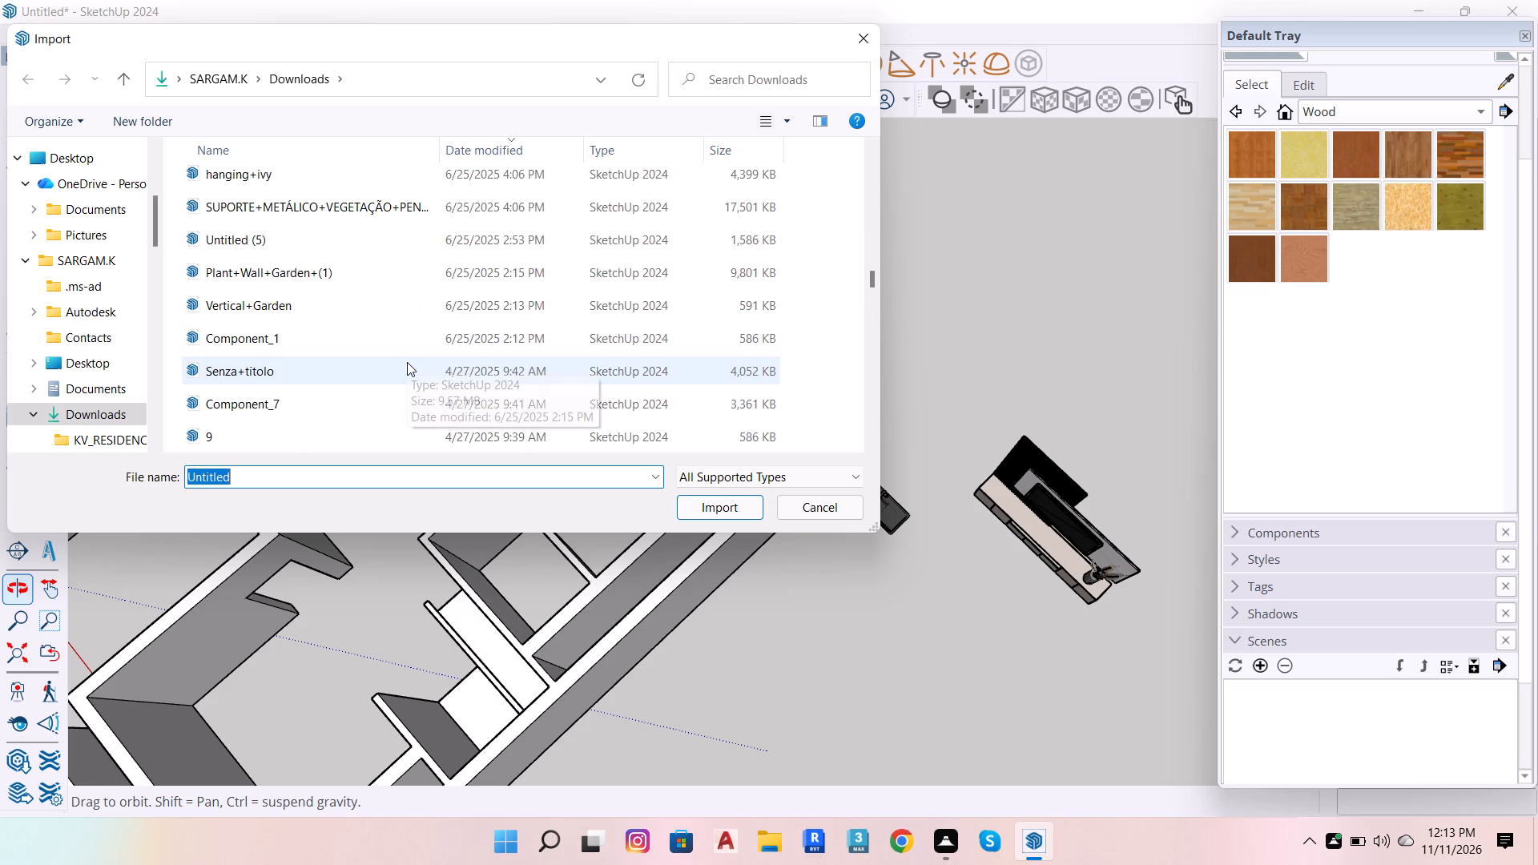
{"action": "scroll", "coordinate": [407, 362], "scroll_direction": "down", "scroll_amount": 2}
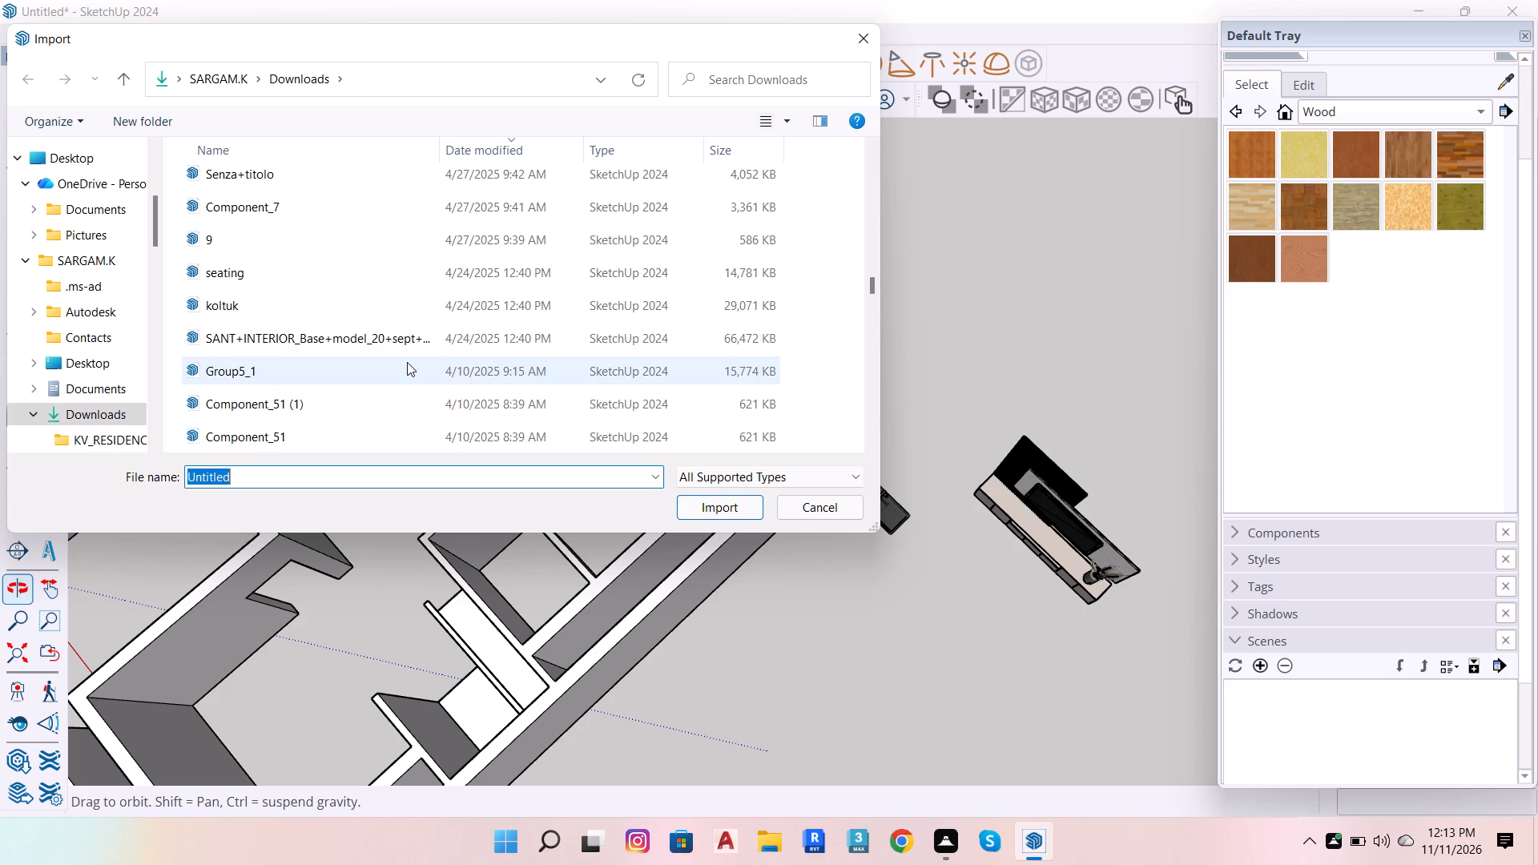
{"action": "scroll", "coordinate": [407, 362], "scroll_direction": "down", "scroll_amount": 1}
{"action": "left_click", "coordinate": [389, 440]}
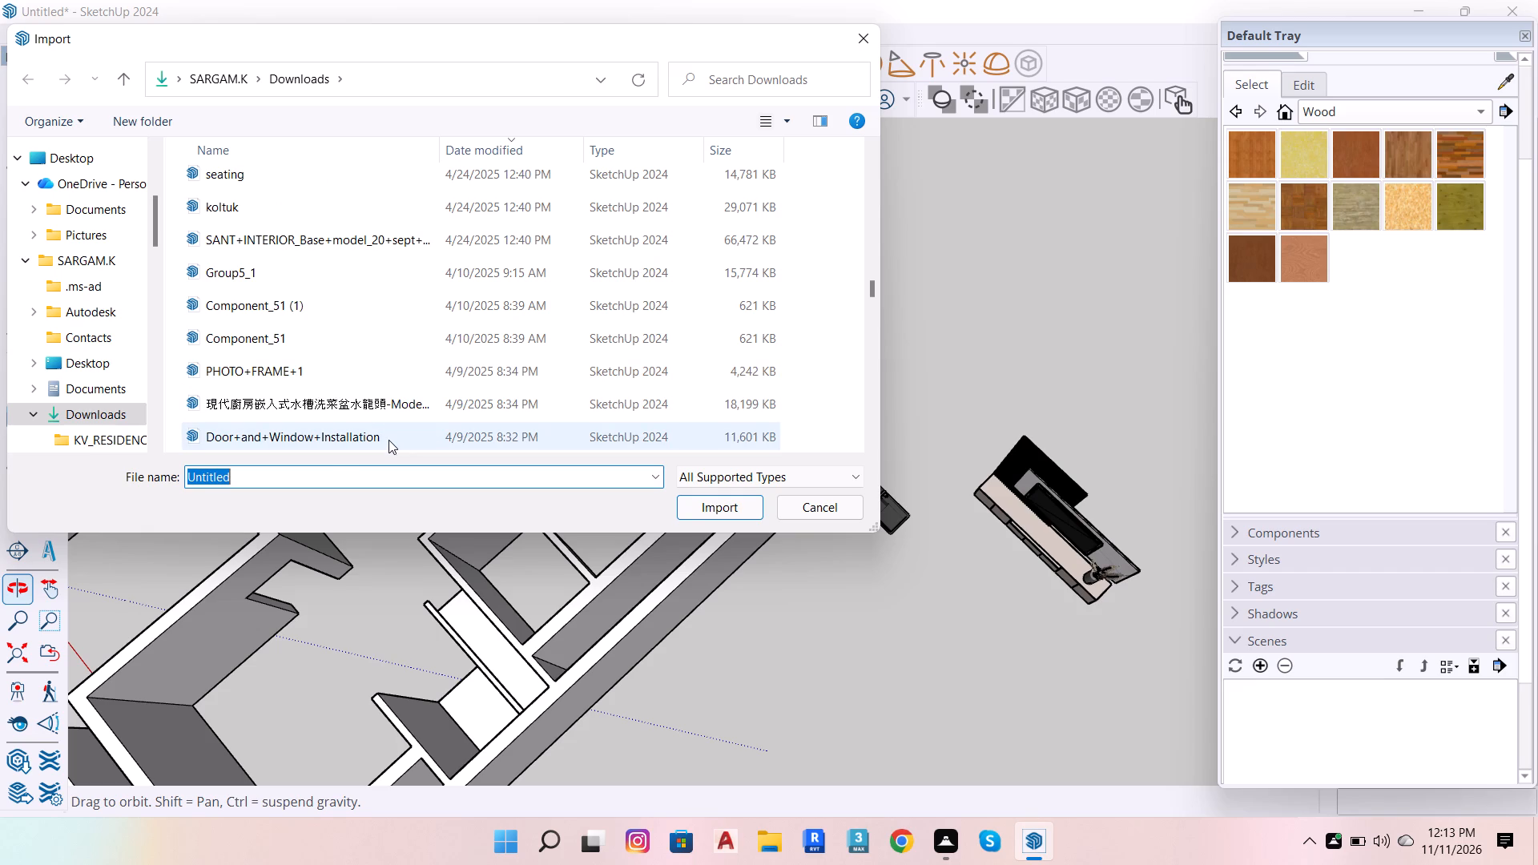
{"action": "left_click", "coordinate": [726, 507]}
{"action": "scroll", "coordinate": [334, 464], "scroll_direction": "down", "scroll_amount": 7}
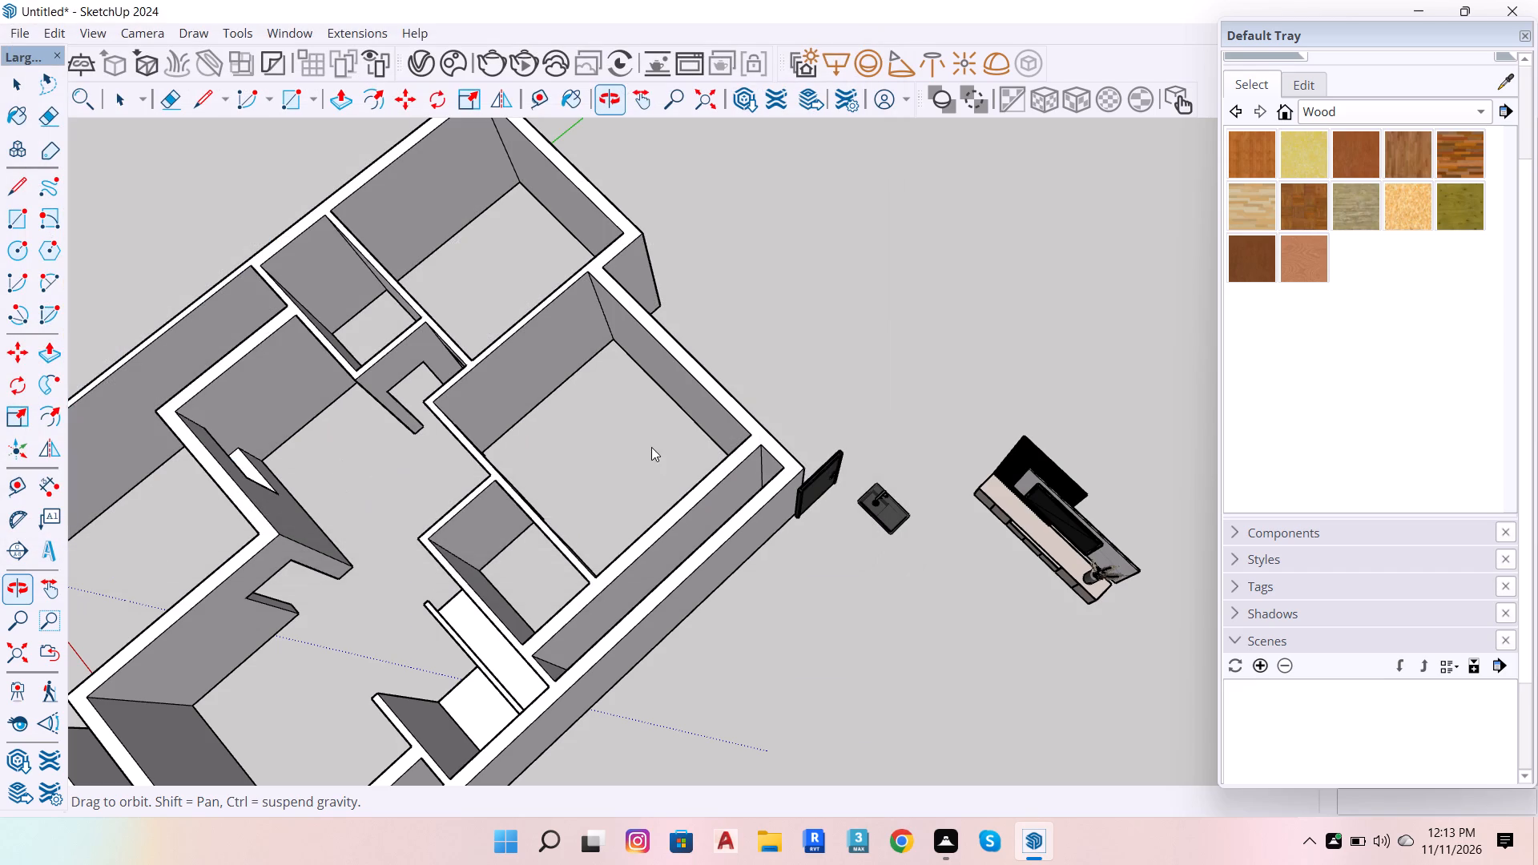
{"action": "scroll", "coordinate": [651, 447], "scroll_direction": "down", "scroll_amount": 6}
{"action": "scroll", "coordinate": [821, 408], "scroll_direction": "down", "scroll_amount": 6}
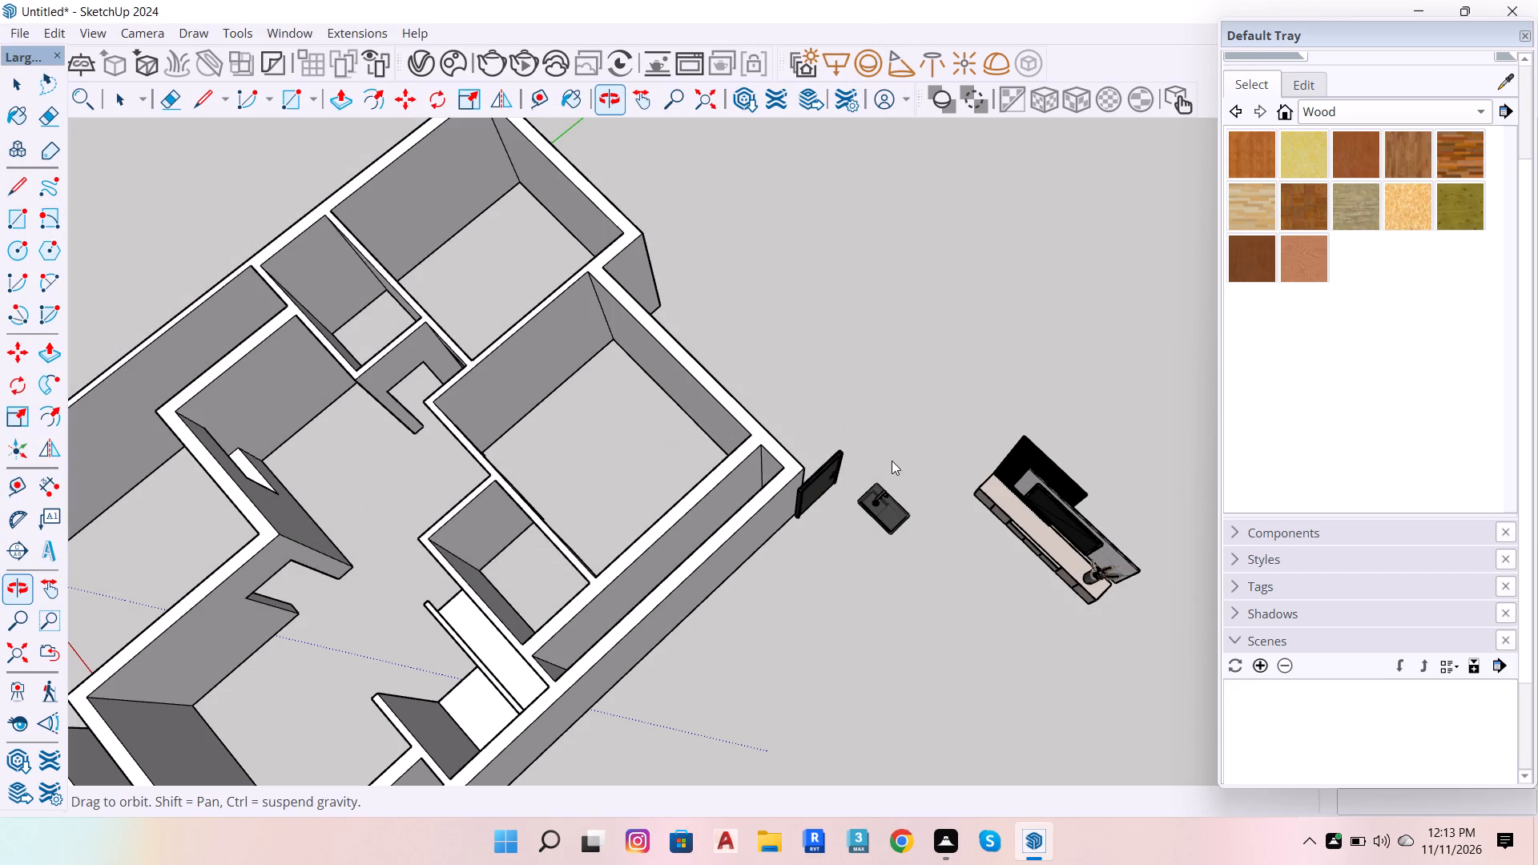
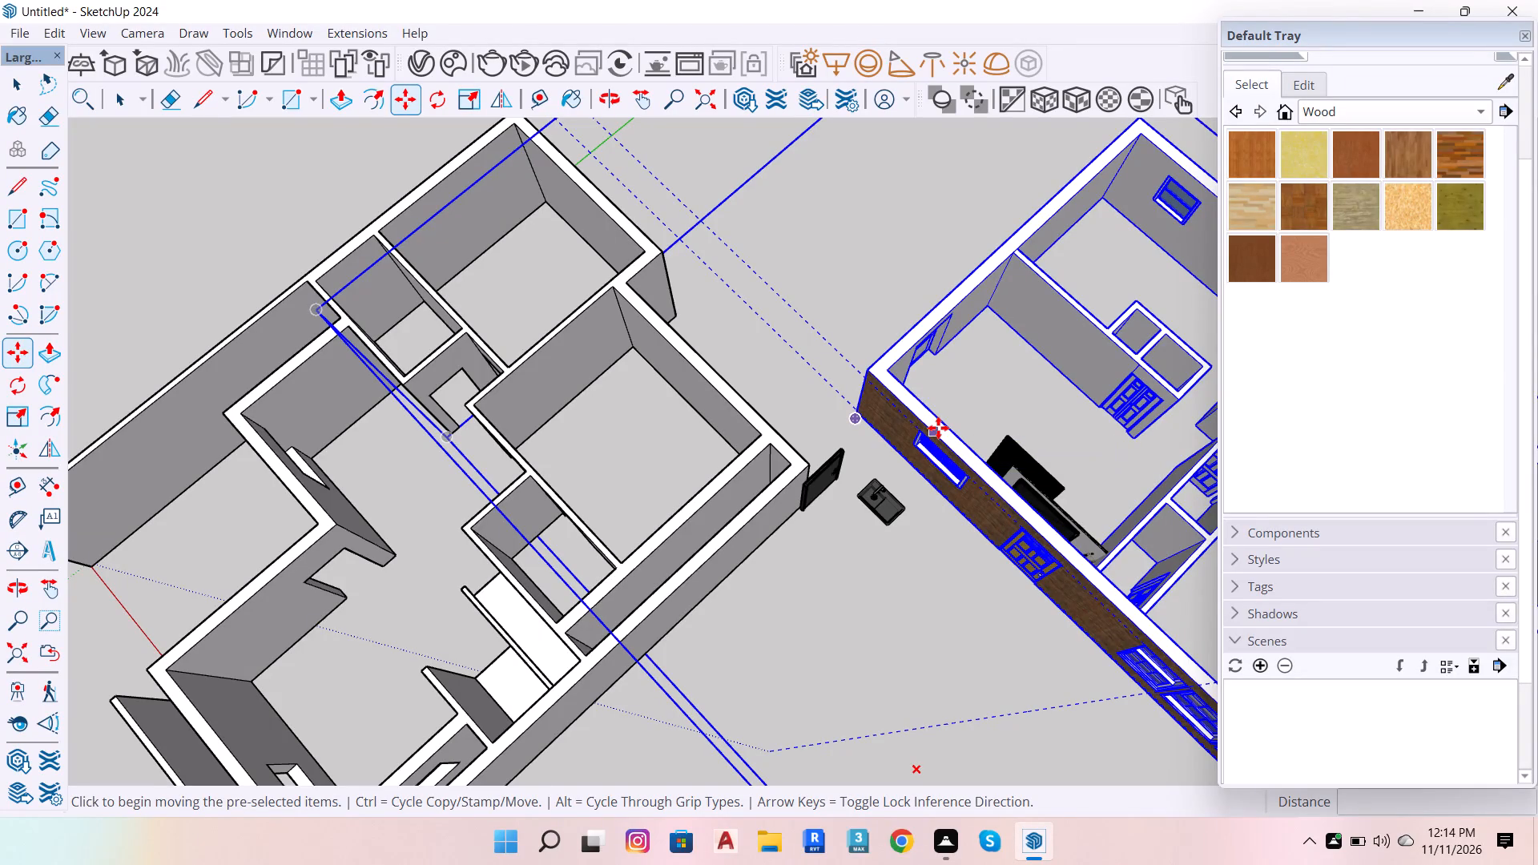
Open the imported house model with doors and windows for editing at its bathroom.
{"action": "scroll", "coordinate": [764, 423], "scroll_direction": "down", "scroll_amount": 8}
{"action": "scroll", "coordinate": [591, 509], "scroll_direction": "down", "scroll_amount": 7}
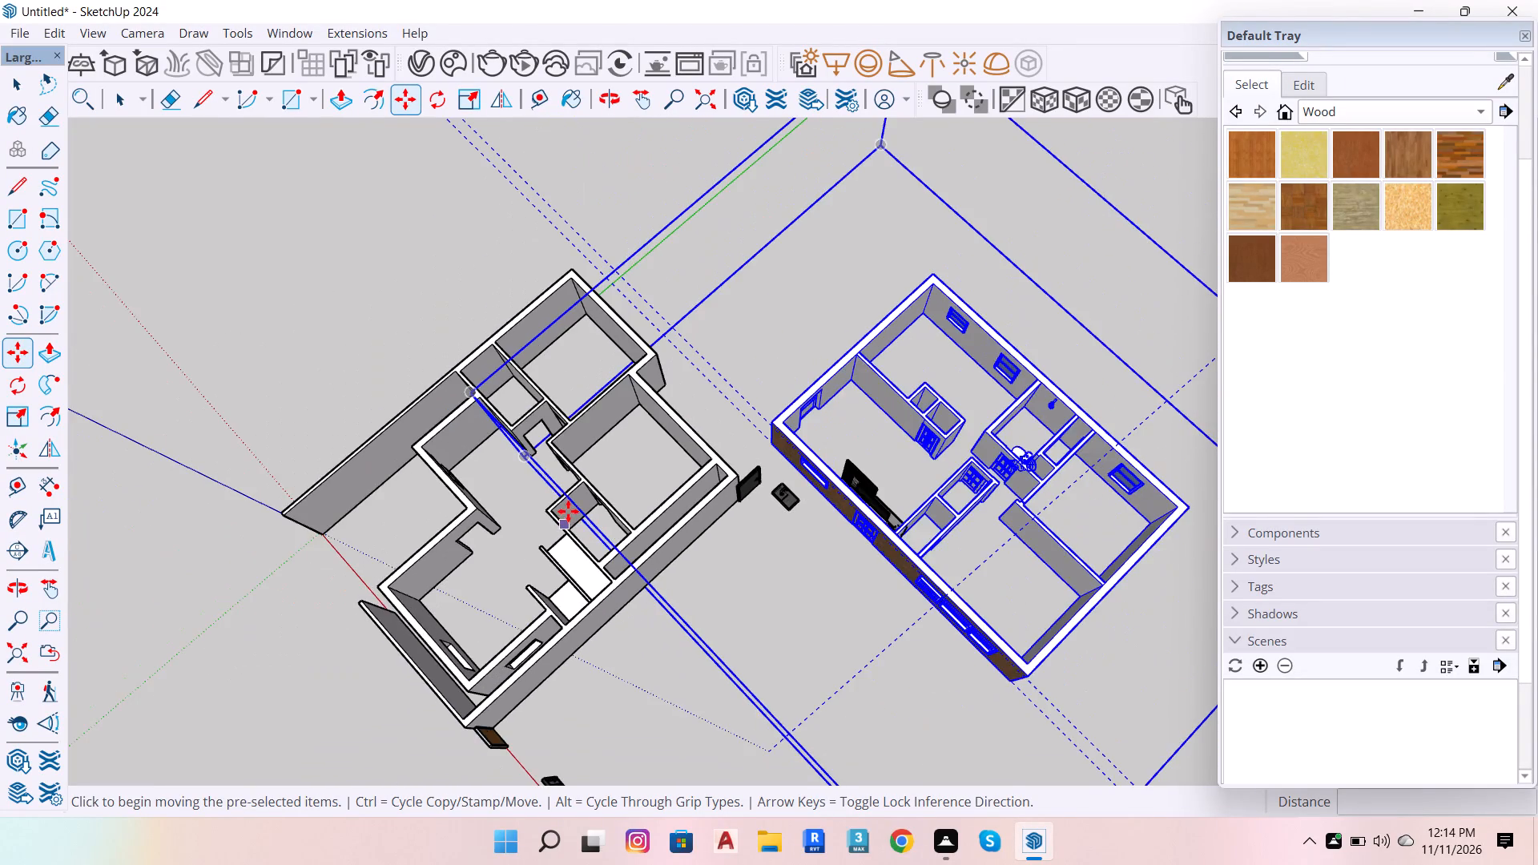
{"action": "scroll", "coordinate": [568, 511], "scroll_direction": "down", "scroll_amount": 6}
{"action": "scroll", "coordinate": [978, 478], "scroll_direction": "up", "scroll_amount": 6}
{"action": "scroll", "coordinate": [966, 472], "scroll_direction": "up", "scroll_amount": 15}
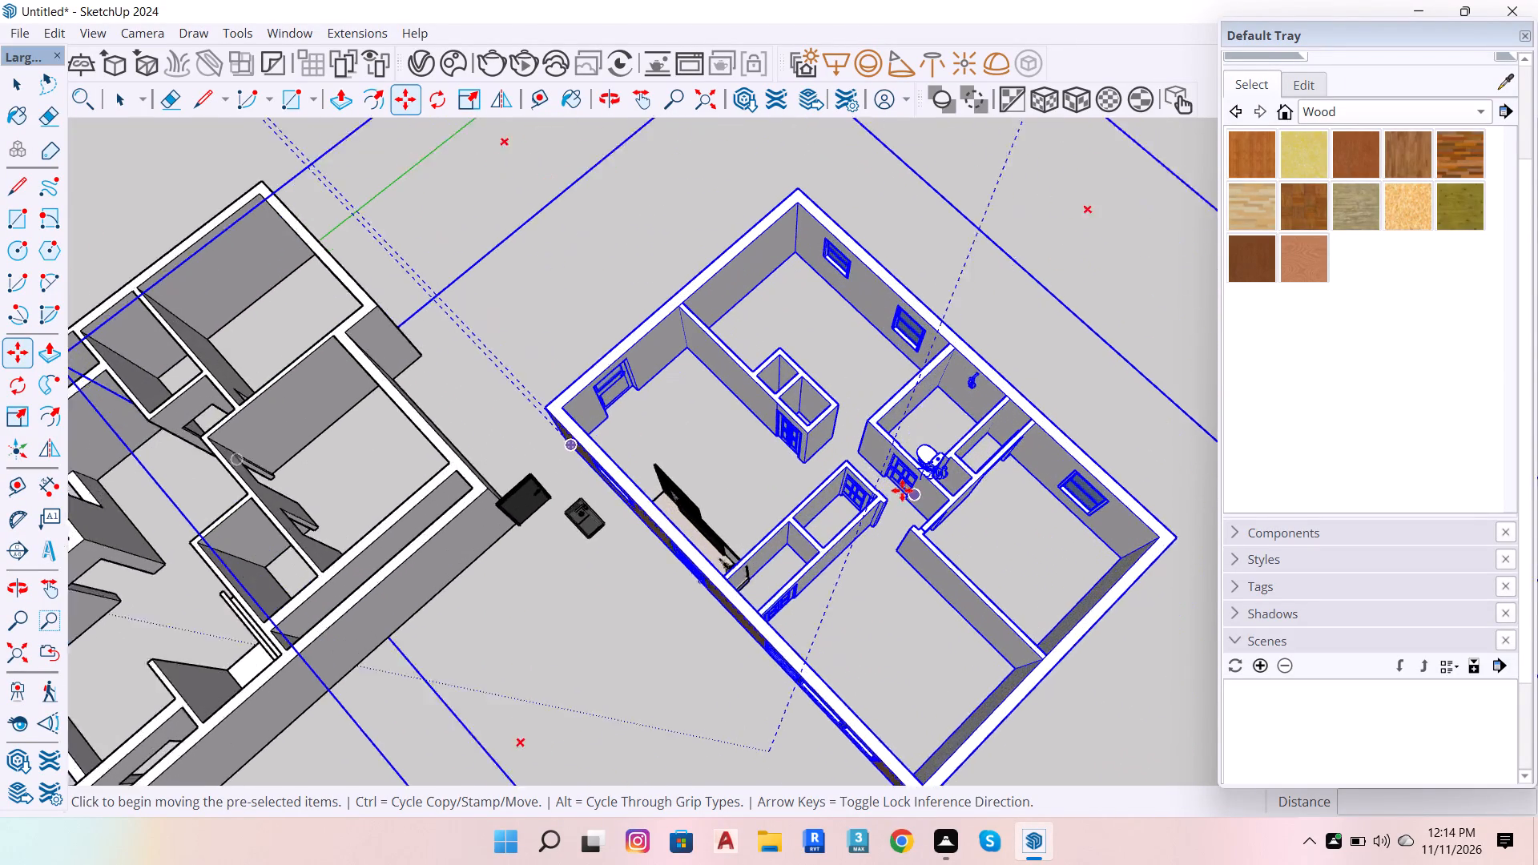
{"action": "scroll", "coordinate": [856, 485], "scroll_direction": "up", "scroll_amount": 15}
{"action": "scroll", "coordinate": [855, 497], "scroll_direction": "up", "scroll_amount": 7}
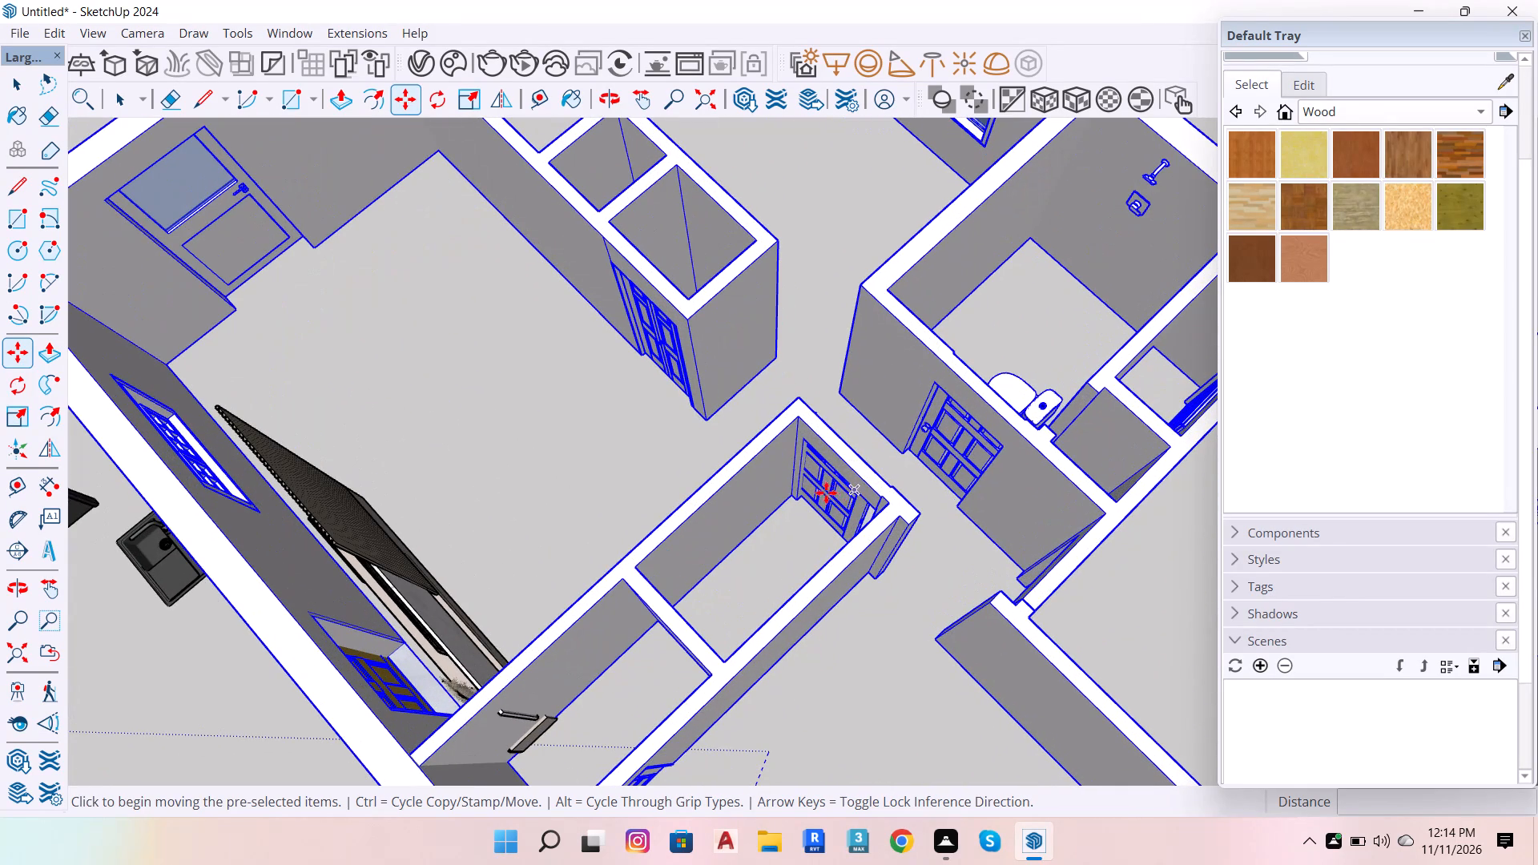
{"action": "key", "text": "space"}
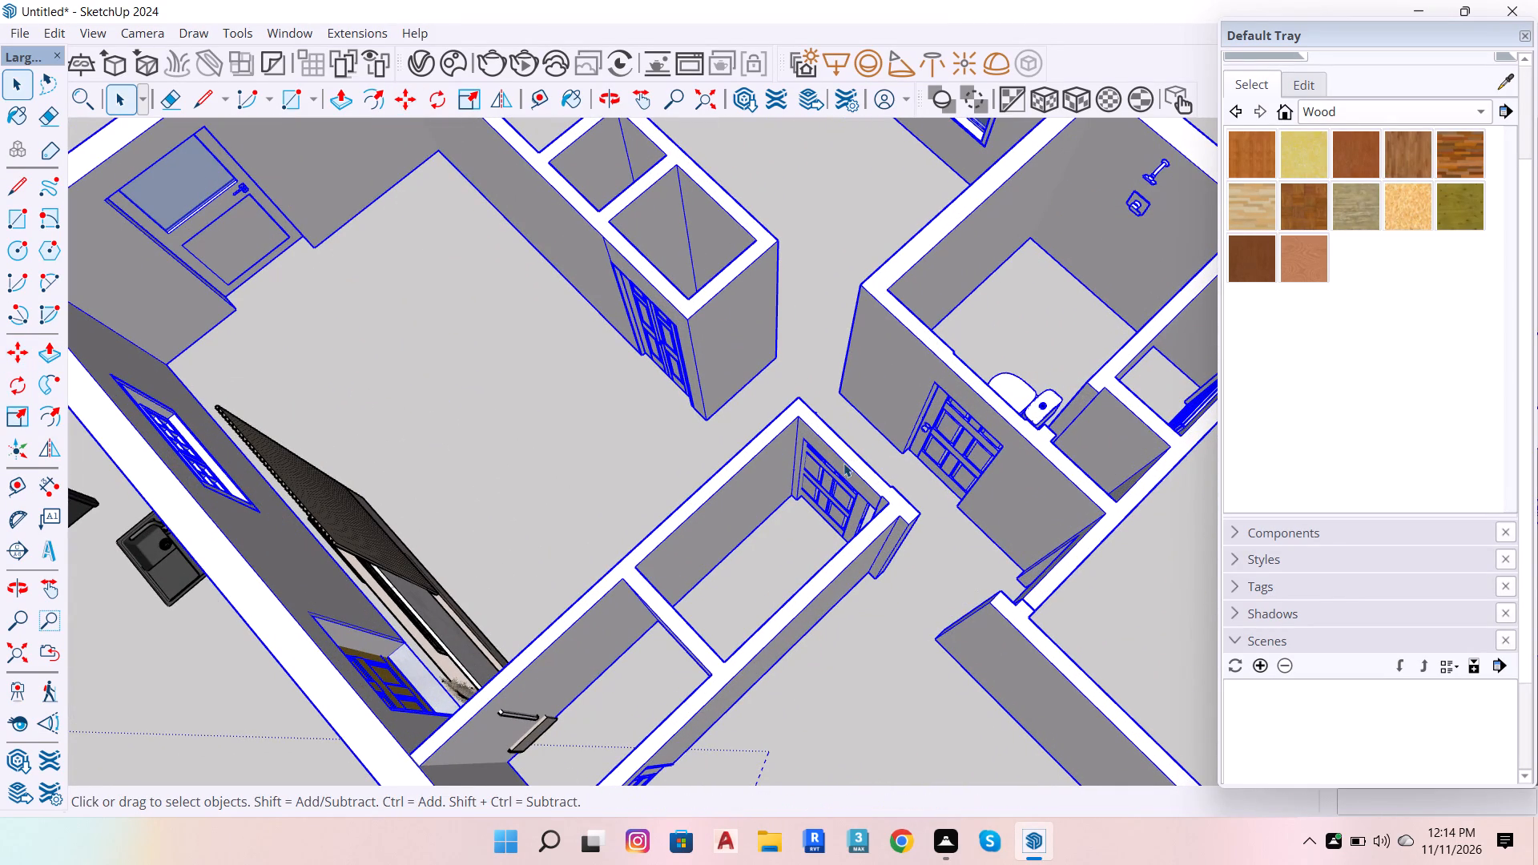
{"action": "left_click", "coordinate": [1069, 369]}
{"action": "scroll", "coordinate": [1059, 380], "scroll_direction": "up", "scroll_amount": 7}
{"action": "left_click", "coordinate": [1050, 393]}
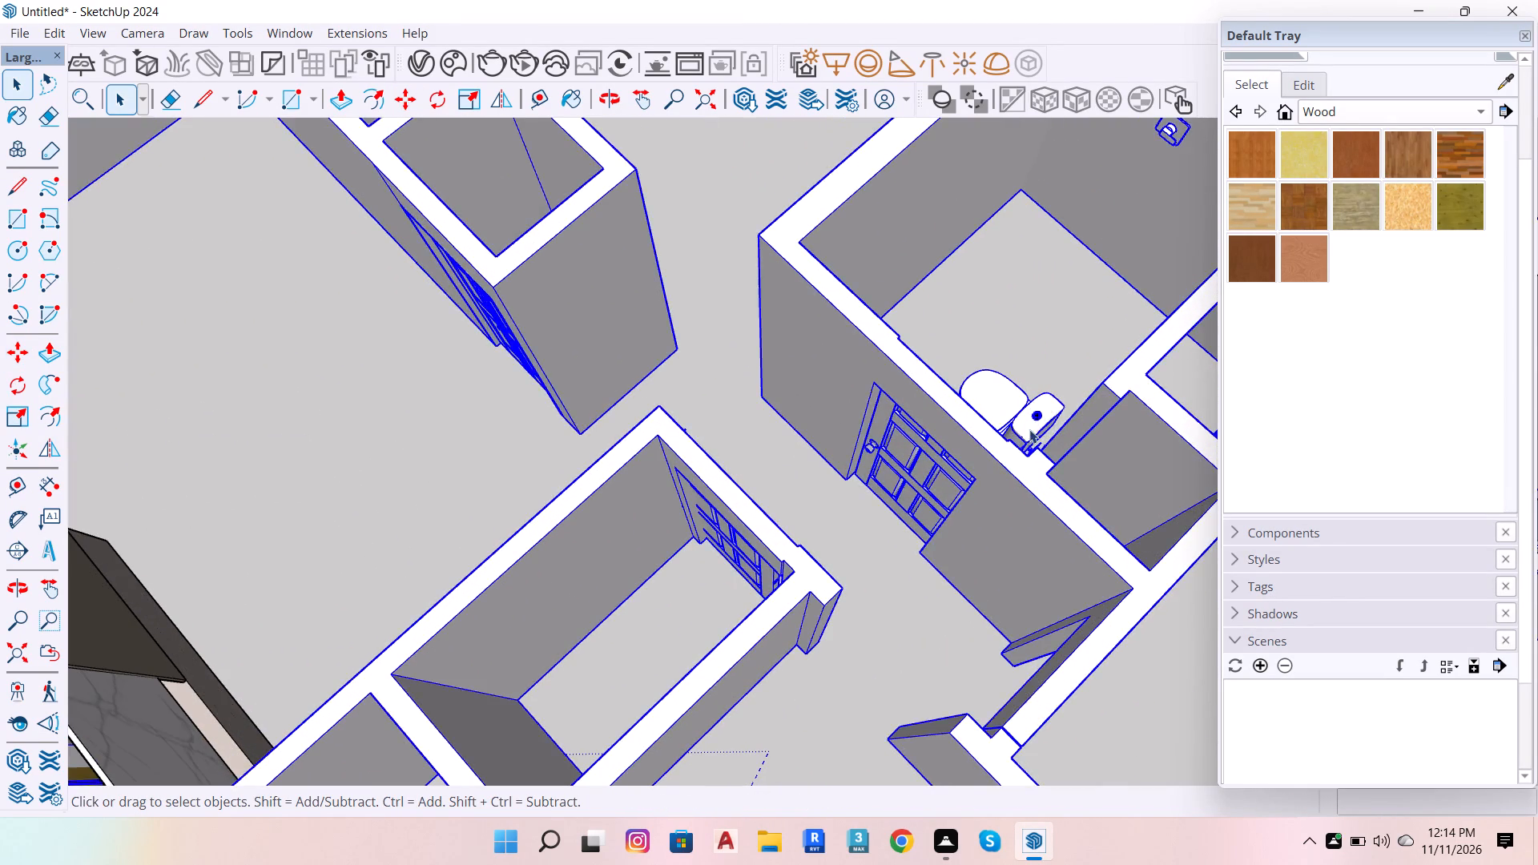
{"action": "scroll", "coordinate": [1029, 431], "scroll_direction": "up", "scroll_amount": 6}
{"action": "double_click", "coordinate": [1036, 428]}
{"action": "scroll", "coordinate": [429, 509], "scroll_direction": "down", "scroll_amount": 8}
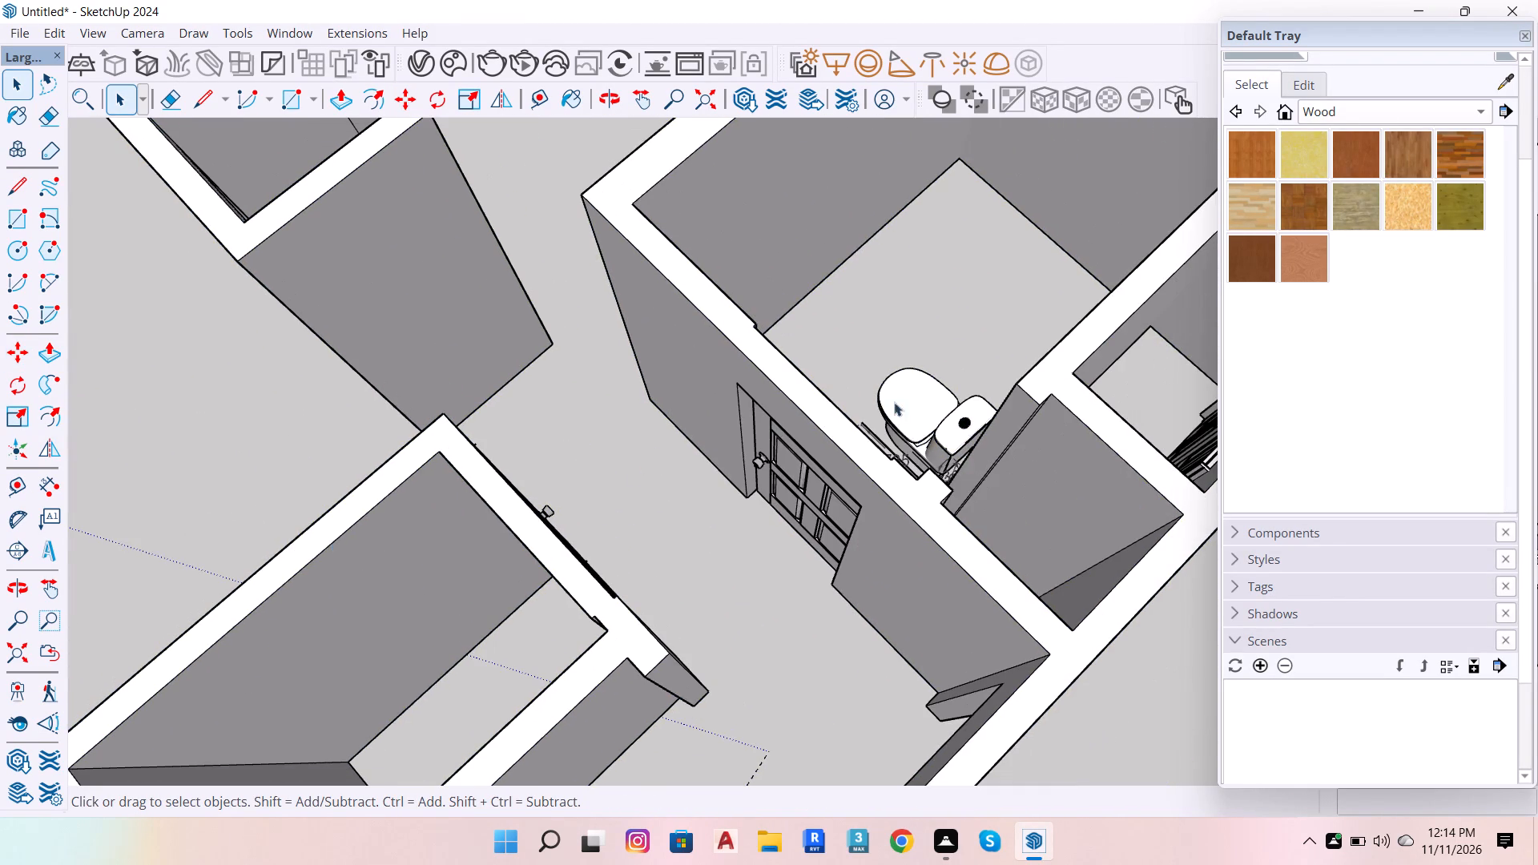
Copy the bathroom toilet about 31' 3" away to the open ground between the two houses.
{"action": "scroll", "coordinate": [902, 402], "scroll_direction": "up", "scroll_amount": 13}
{"action": "left_click", "coordinate": [952, 452]}
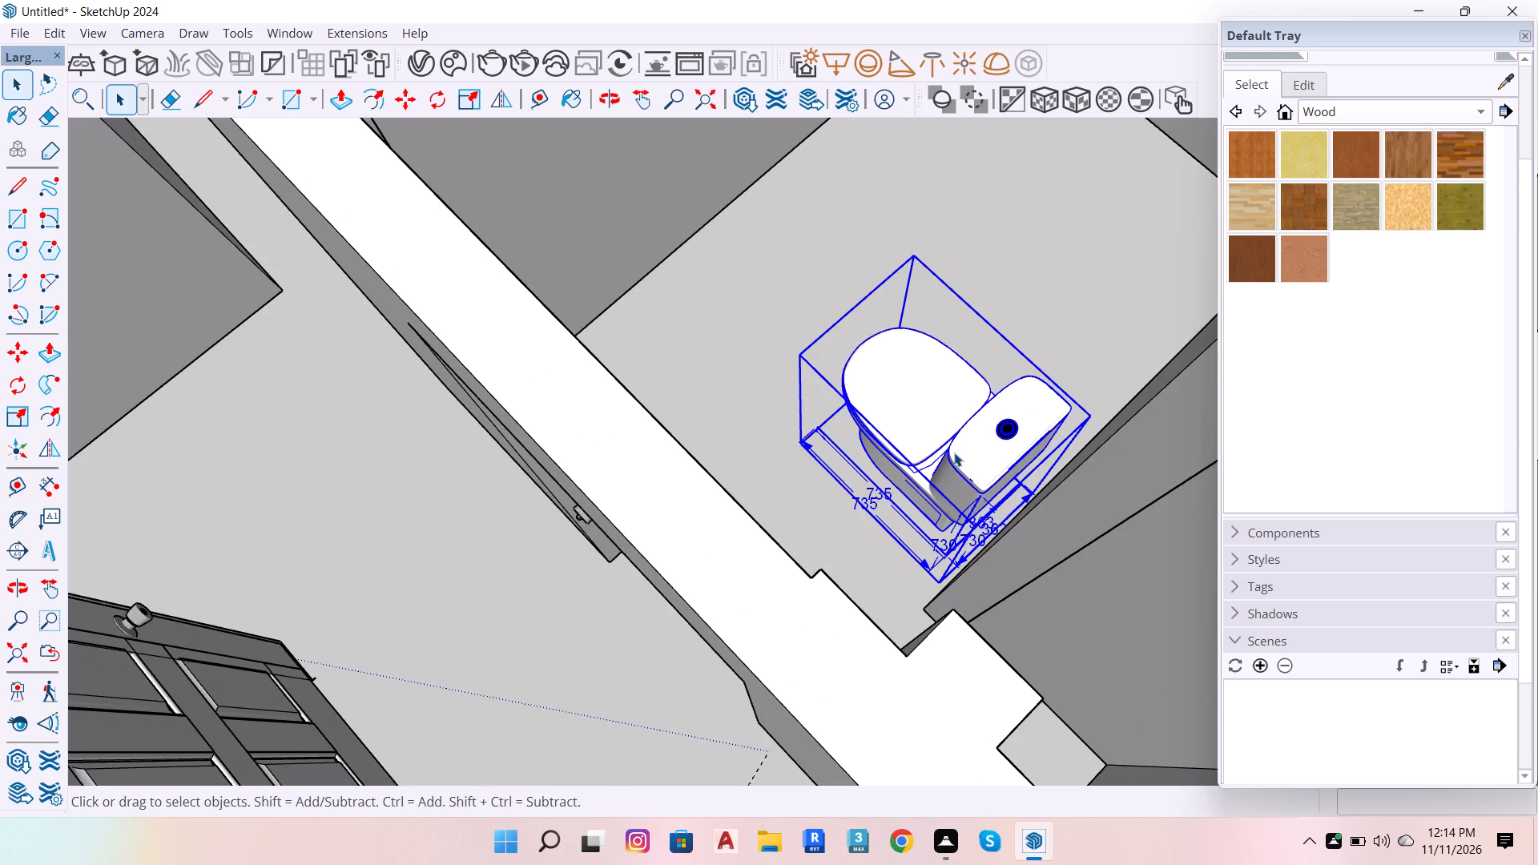
{"action": "key", "text": "m"}
{"action": "left_click", "coordinate": [959, 451]}
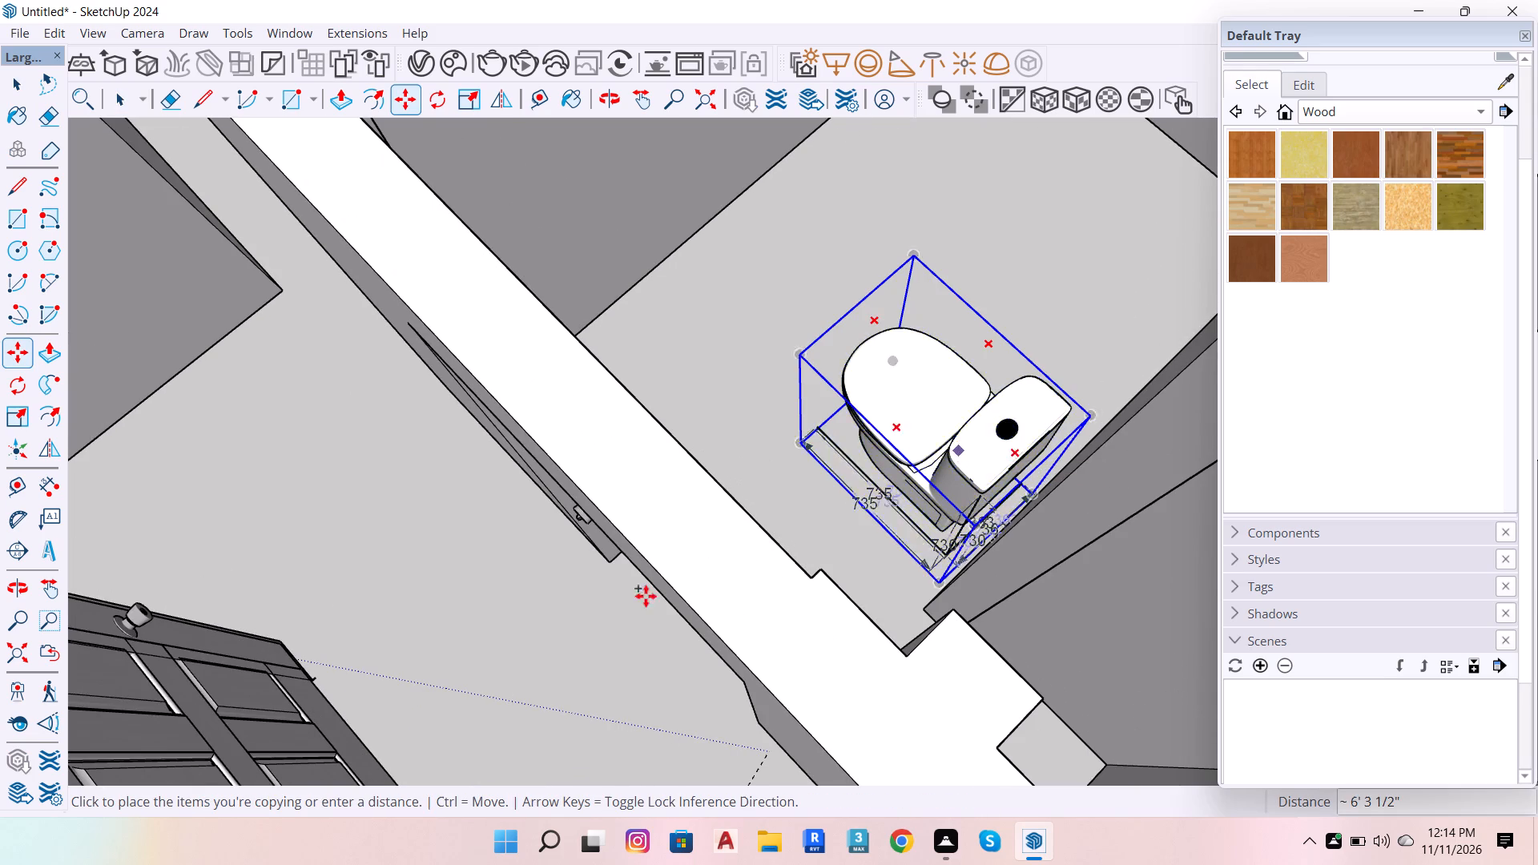
{"action": "scroll", "coordinate": [773, 490], "scroll_direction": "down", "scroll_amount": 7}
{"action": "scroll", "coordinate": [973, 437], "scroll_direction": "down", "scroll_amount": 18}
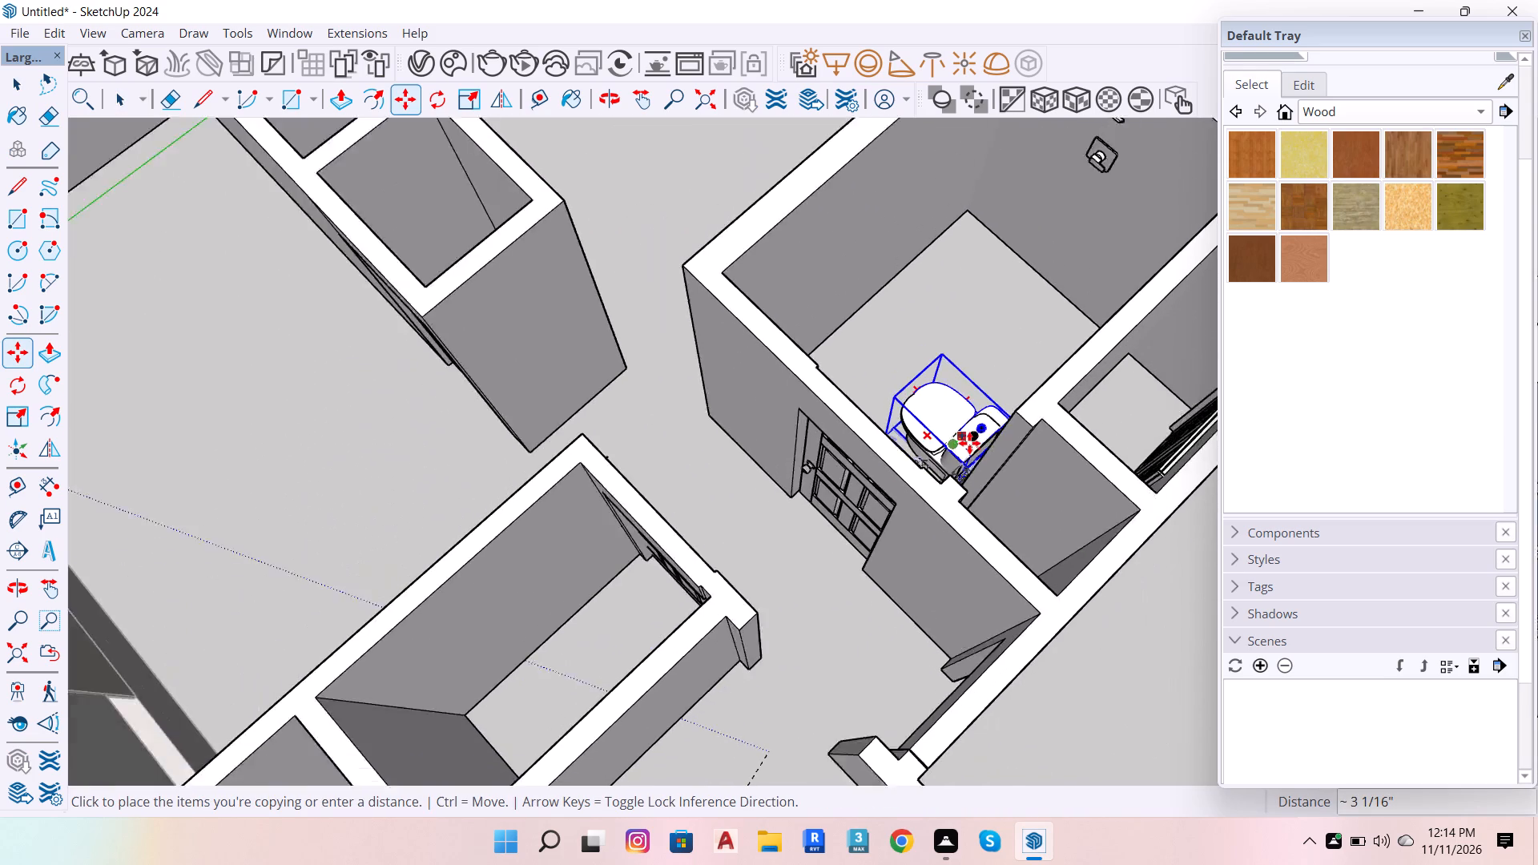
{"action": "scroll", "coordinate": [969, 443], "scroll_direction": "down", "scroll_amount": 14}
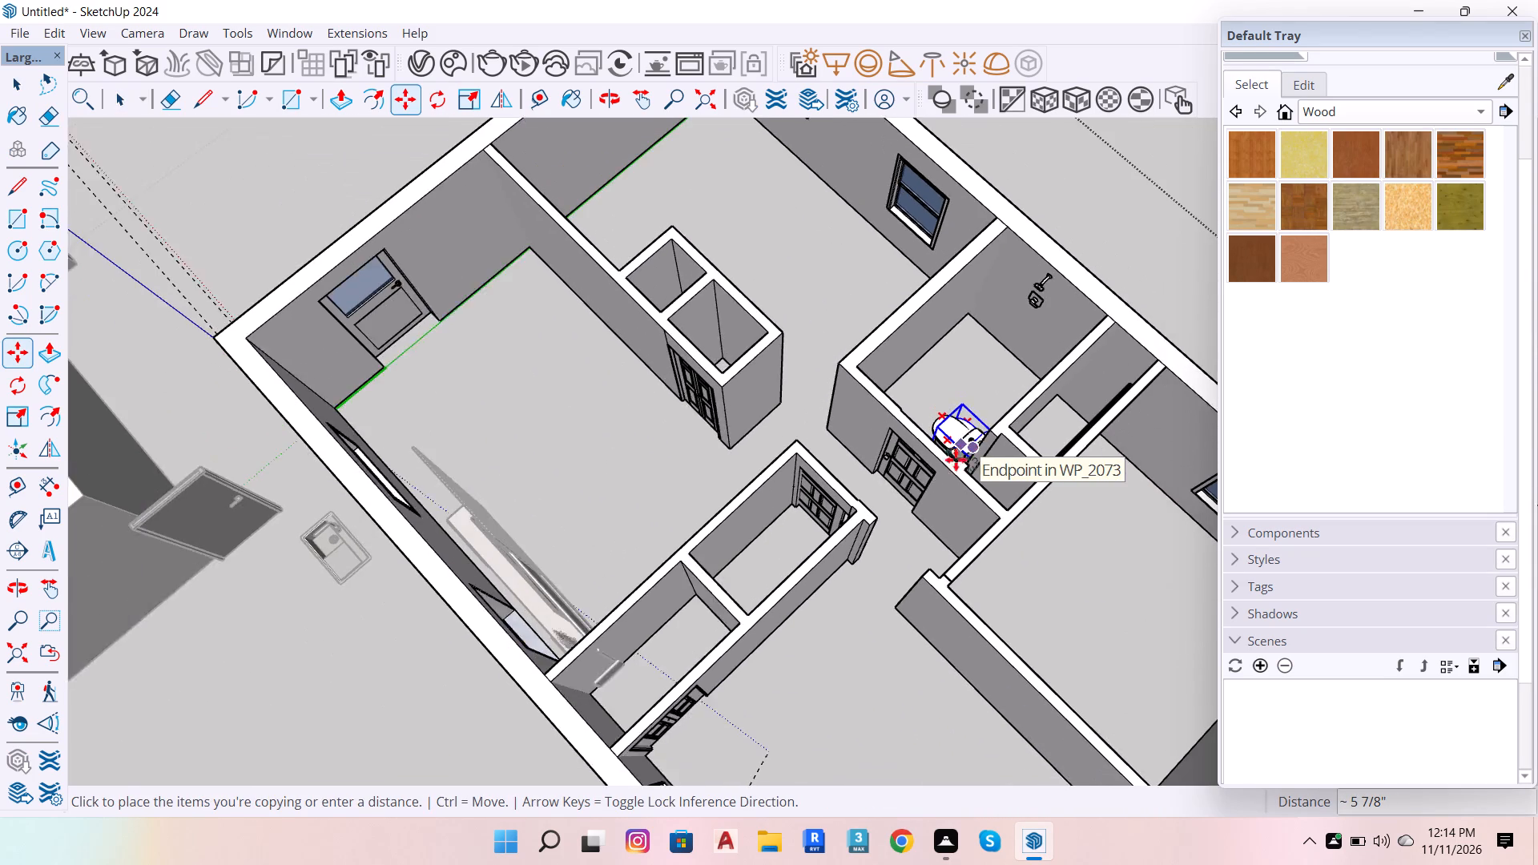
{"action": "left_click", "coordinate": [289, 737]}
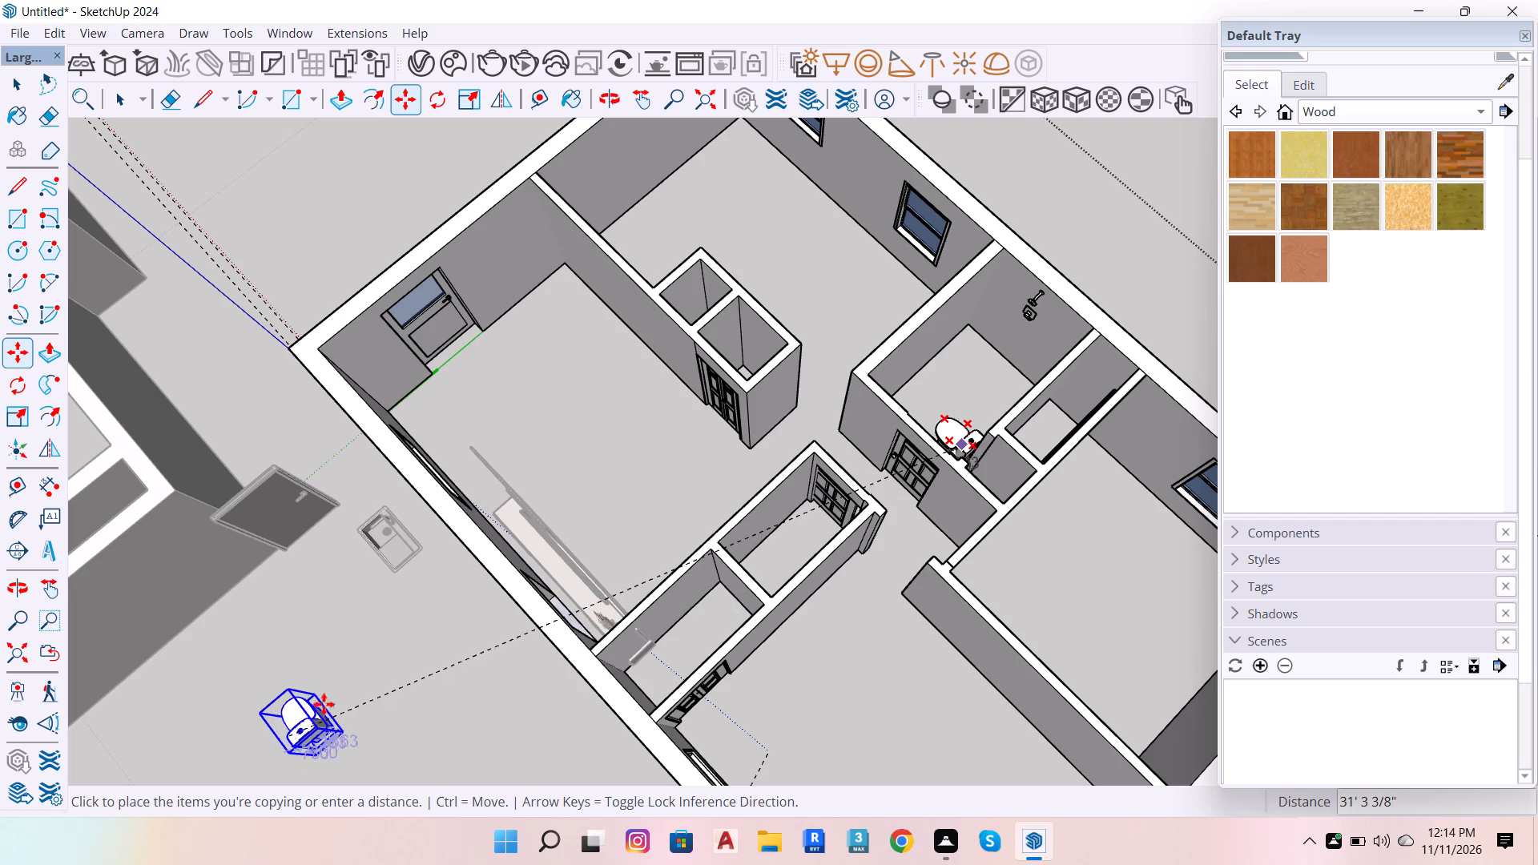
{"action": "key", "text": "space"}
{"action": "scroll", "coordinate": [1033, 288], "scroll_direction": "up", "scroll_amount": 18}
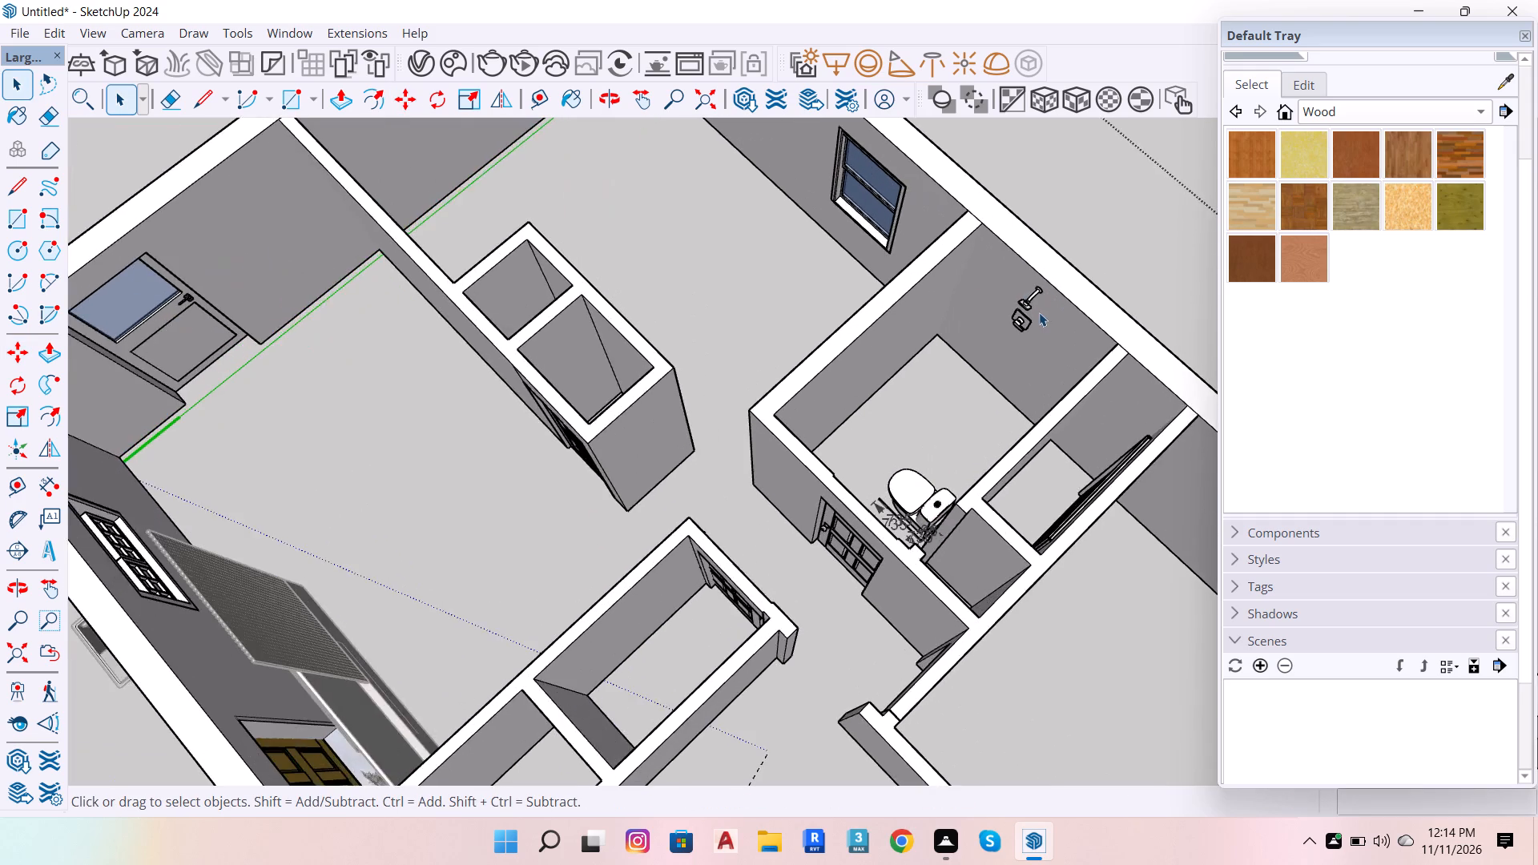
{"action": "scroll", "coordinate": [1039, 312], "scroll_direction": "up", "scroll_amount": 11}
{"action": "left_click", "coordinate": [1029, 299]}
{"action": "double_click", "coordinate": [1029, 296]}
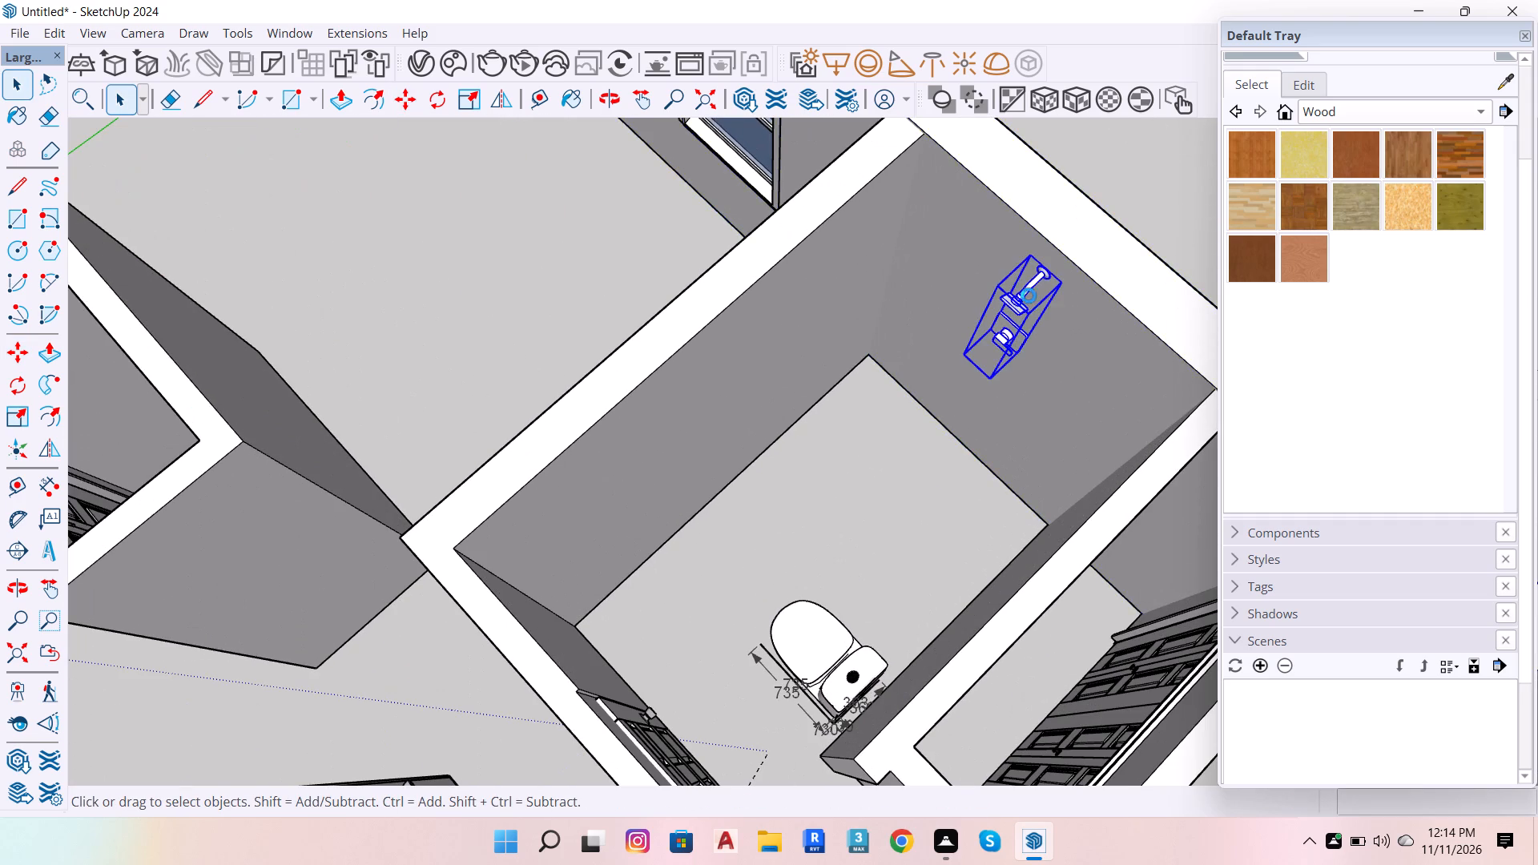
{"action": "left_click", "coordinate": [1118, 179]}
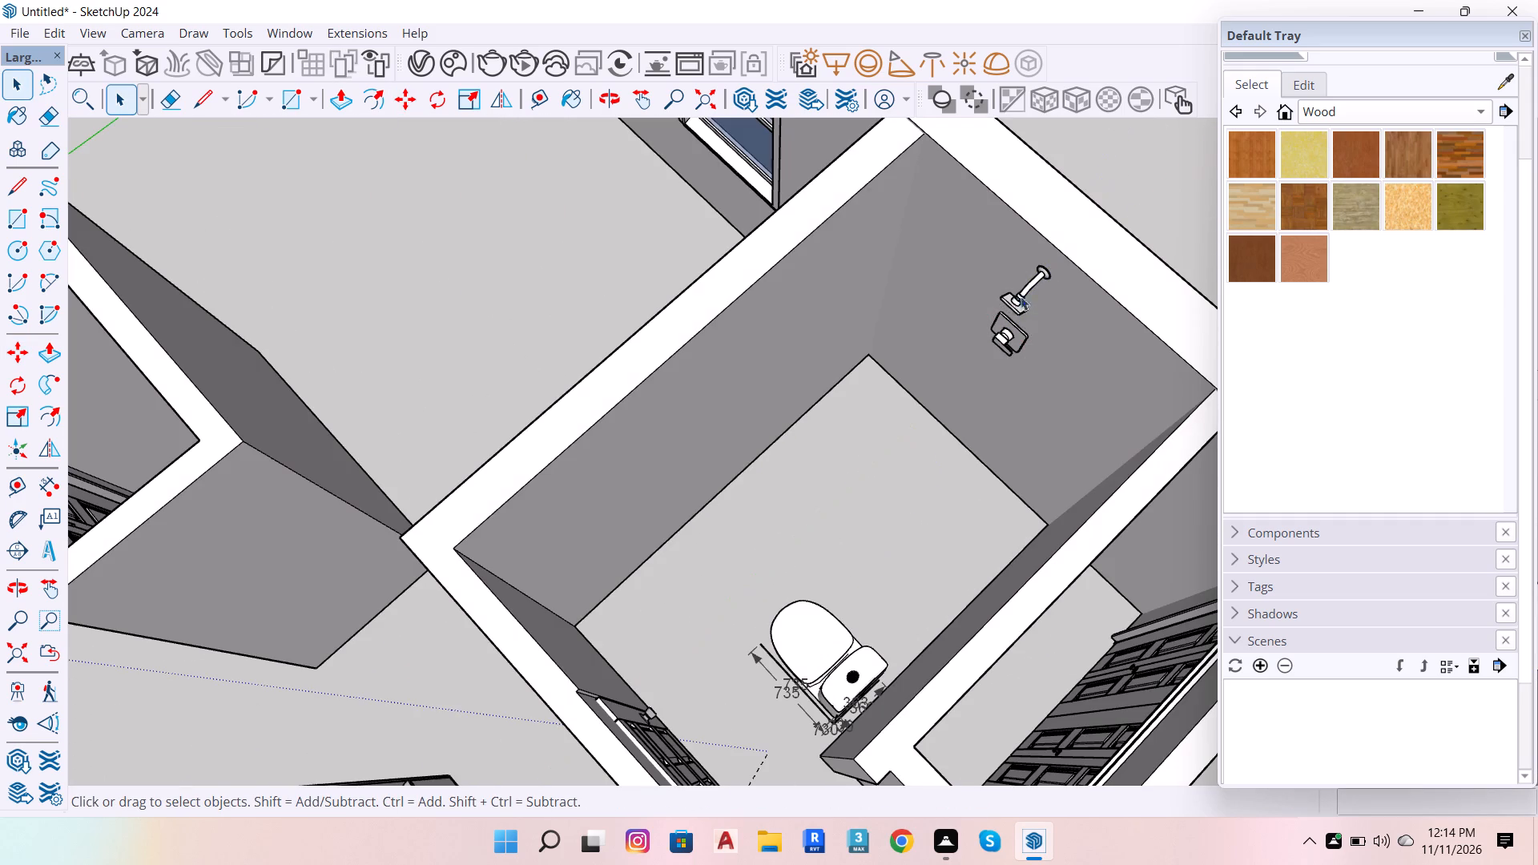
Copy the bathroom's wall-mounted shower fixture about 31' 6" away, beside the copied toilet between the two houses.
{"action": "left_click", "coordinate": [1020, 295]}
{"action": "key", "text": "m"}
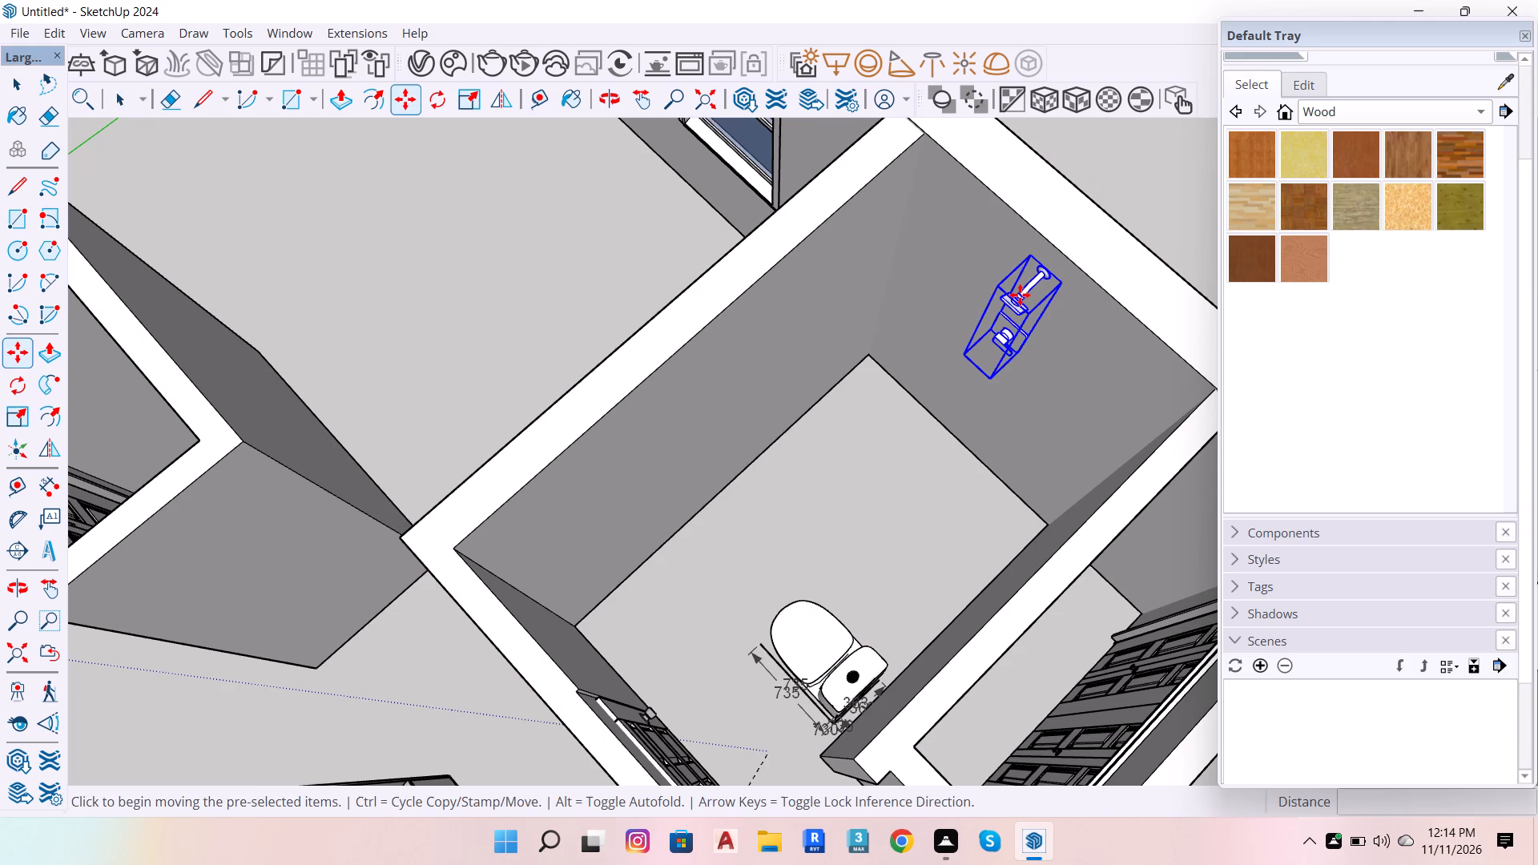
{"action": "left_click", "coordinate": [1020, 295]}
{"action": "scroll", "coordinate": [824, 427], "scroll_direction": "down", "scroll_amount": 7}
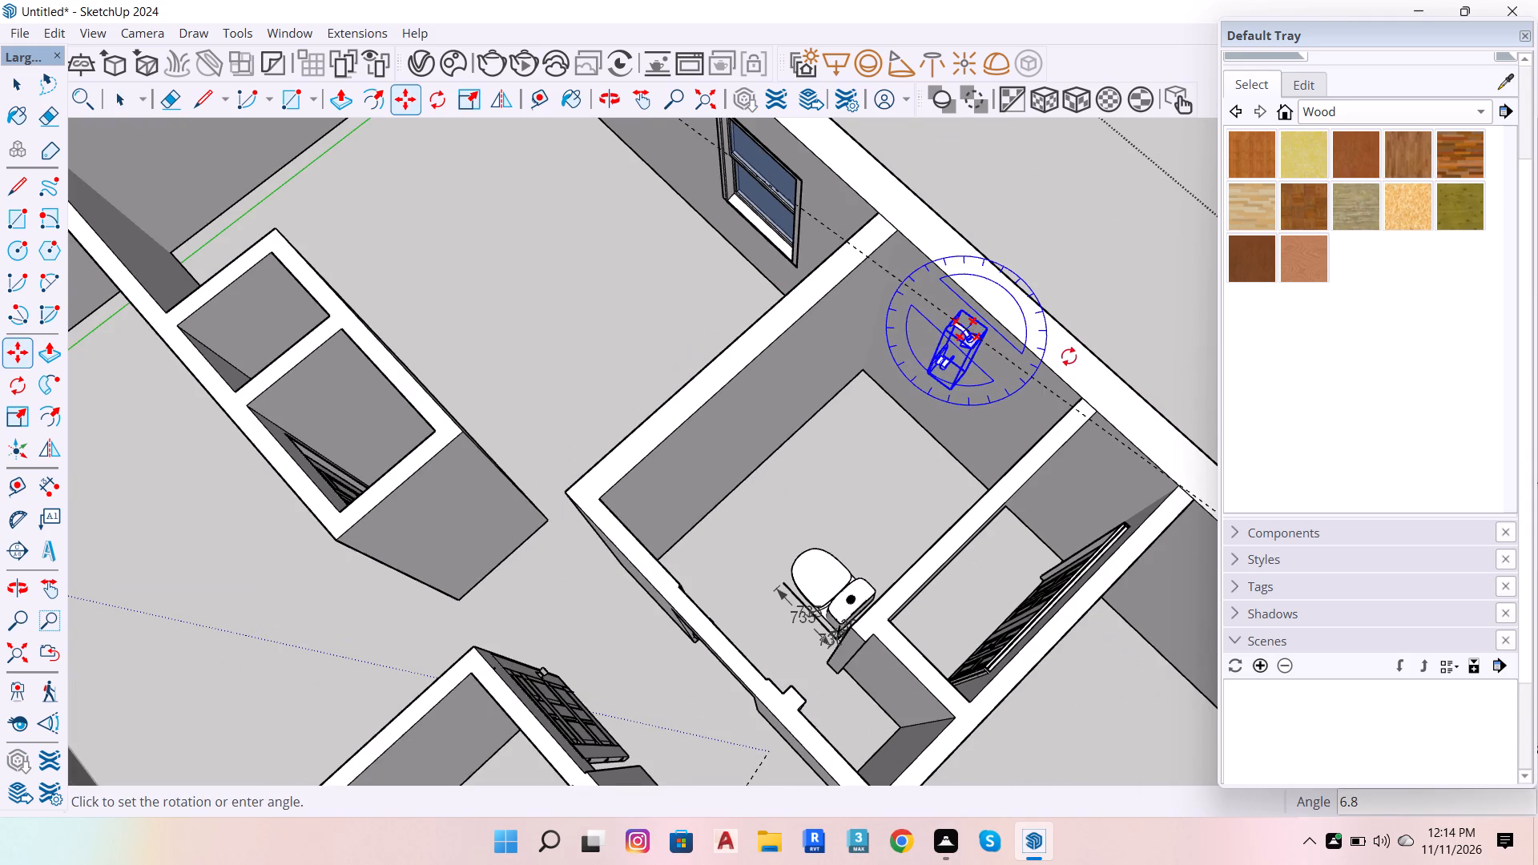
{"action": "key", "text": "space"}
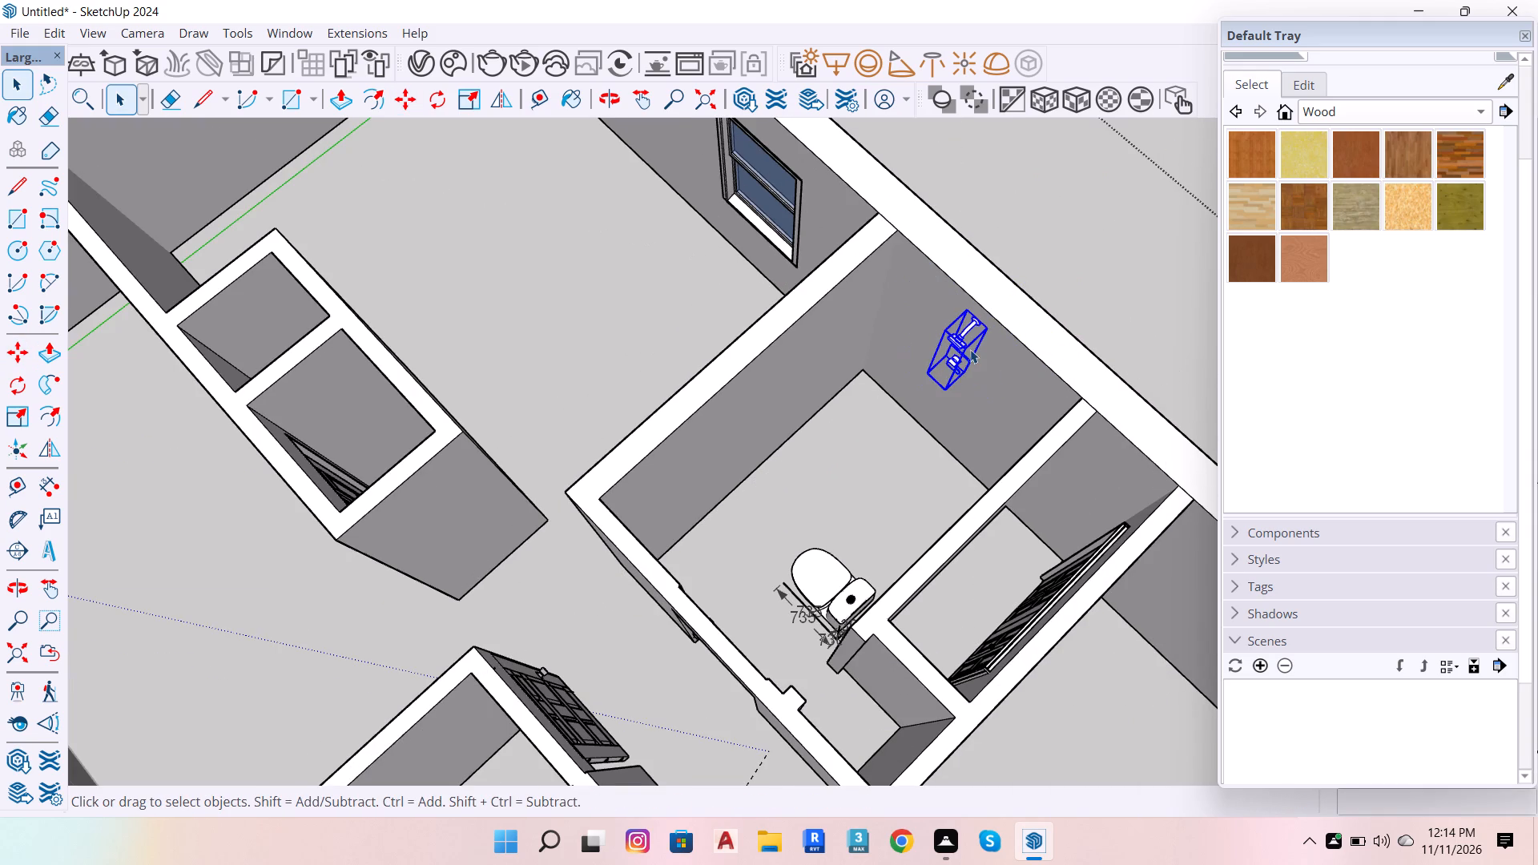
{"action": "key", "text": "m"}
{"action": "left_click", "coordinate": [970, 349]}
{"action": "scroll", "coordinate": [767, 469], "scroll_direction": "down", "scroll_amount": 8}
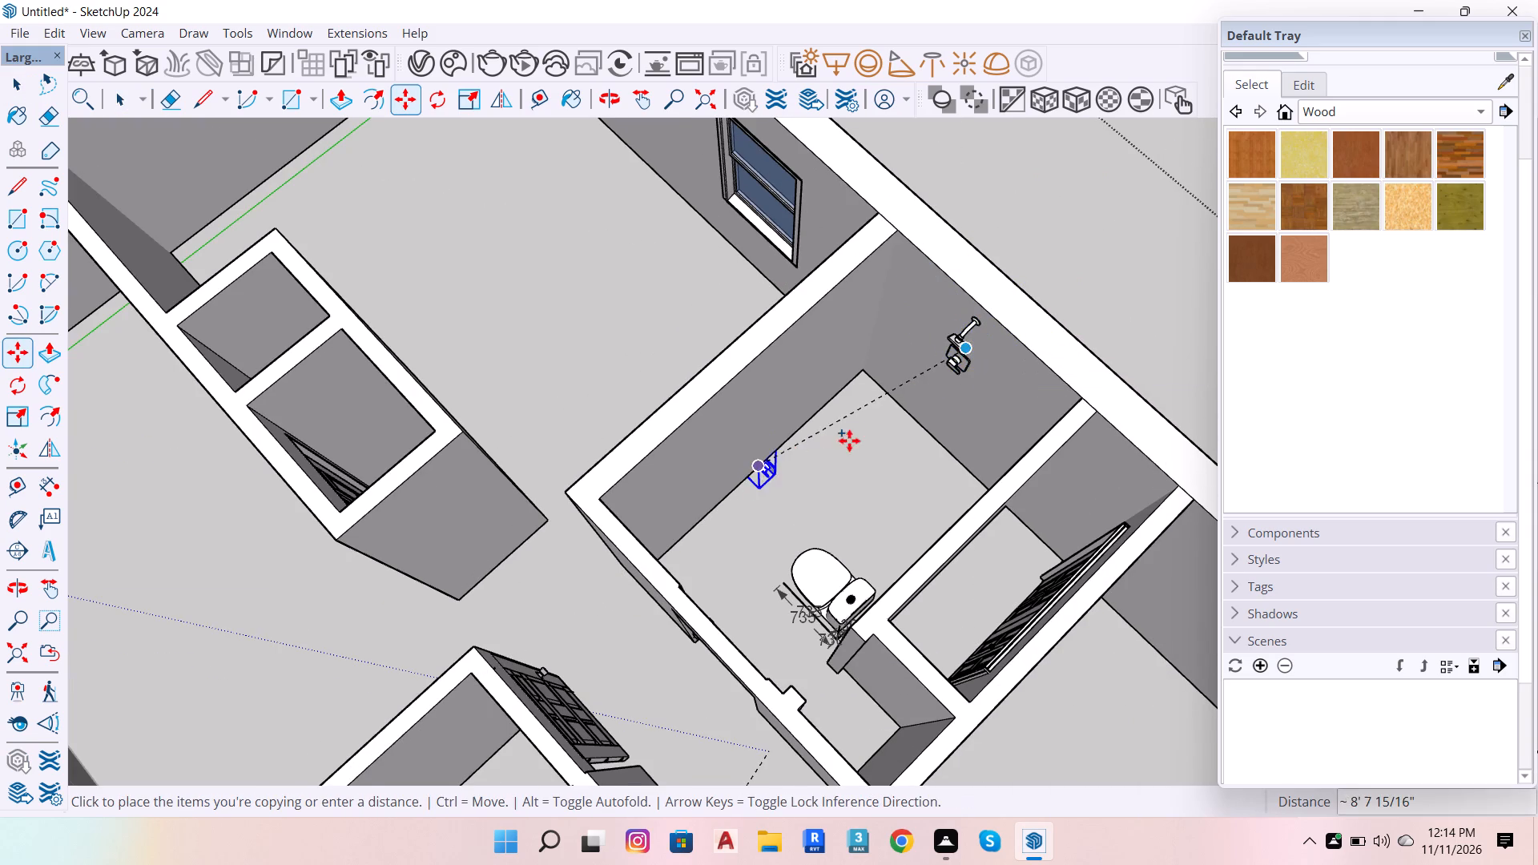
{"action": "scroll", "coordinate": [1001, 366], "scroll_direction": "down", "scroll_amount": 13}
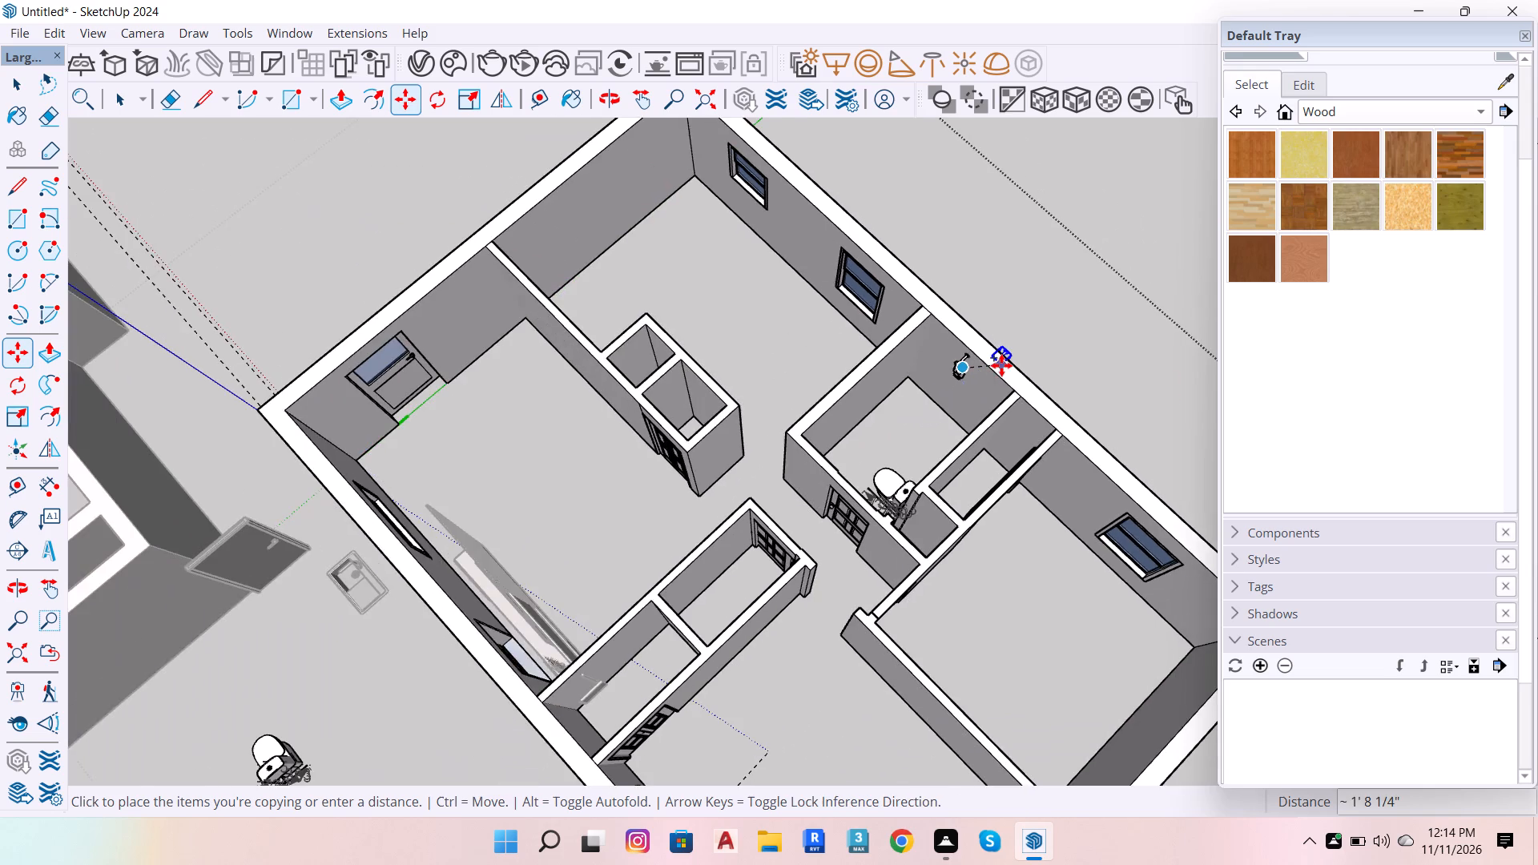
{"action": "scroll", "coordinate": [1001, 365], "scroll_direction": "down", "scroll_amount": 4}
{"action": "scroll", "coordinate": [493, 618], "scroll_direction": "up", "scroll_amount": 5}
{"action": "left_click", "coordinate": [476, 632]}
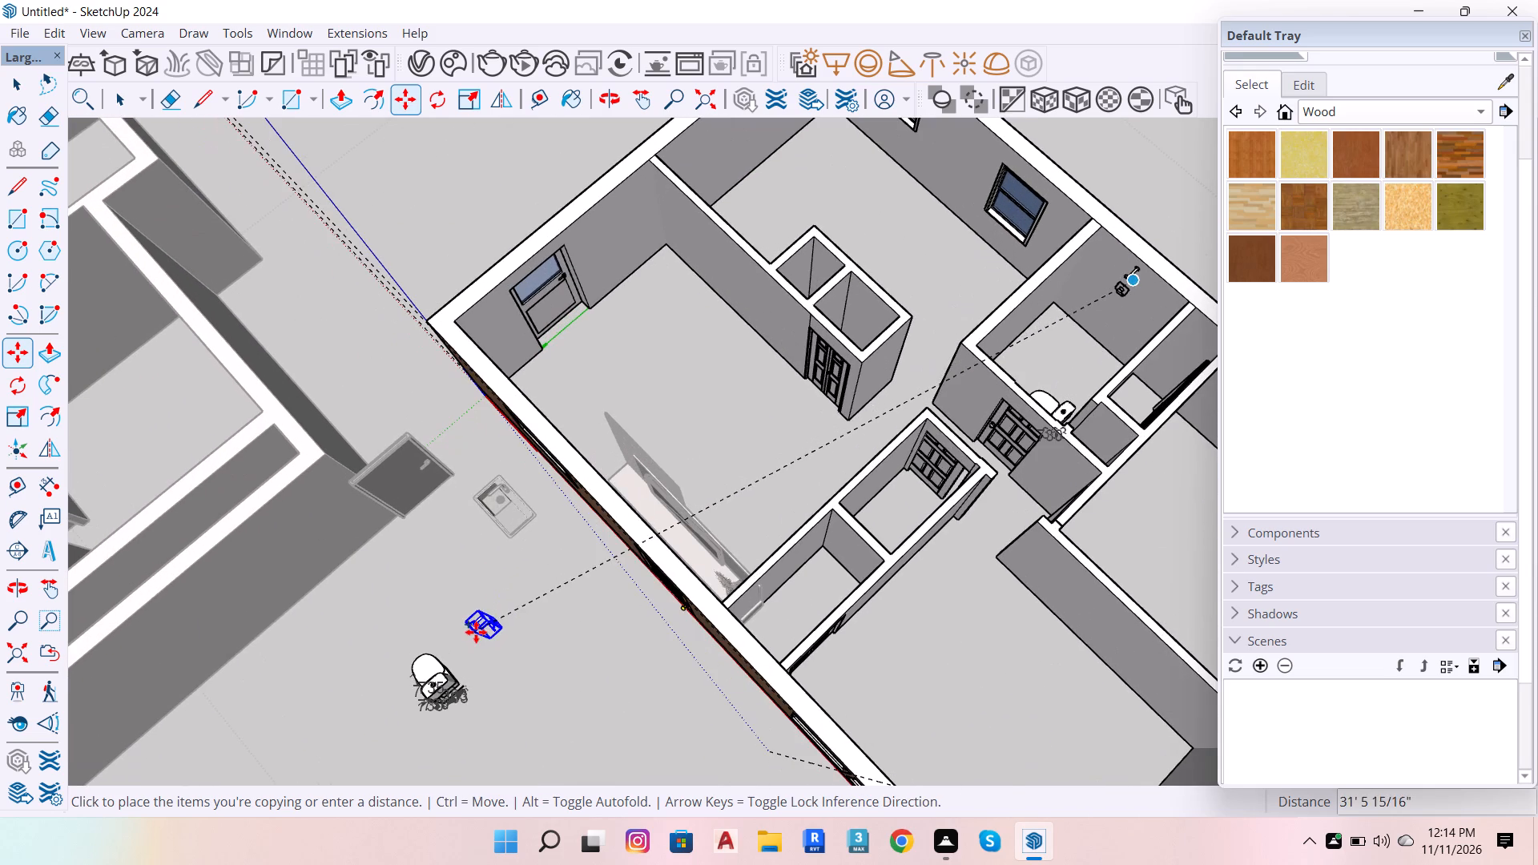
{"action": "key", "text": "space"}
Examine the imported house's rooms, doors, windows and fixtures from the opposite side.
{"action": "scroll", "coordinate": [600, 546], "scroll_direction": "down", "scroll_amount": 7}
{"action": "scroll", "coordinate": [1221, 535], "scroll_direction": "up", "scroll_amount": 3}
{"action": "scroll", "coordinate": [807, 481], "scroll_direction": "down", "scroll_amount": 7}
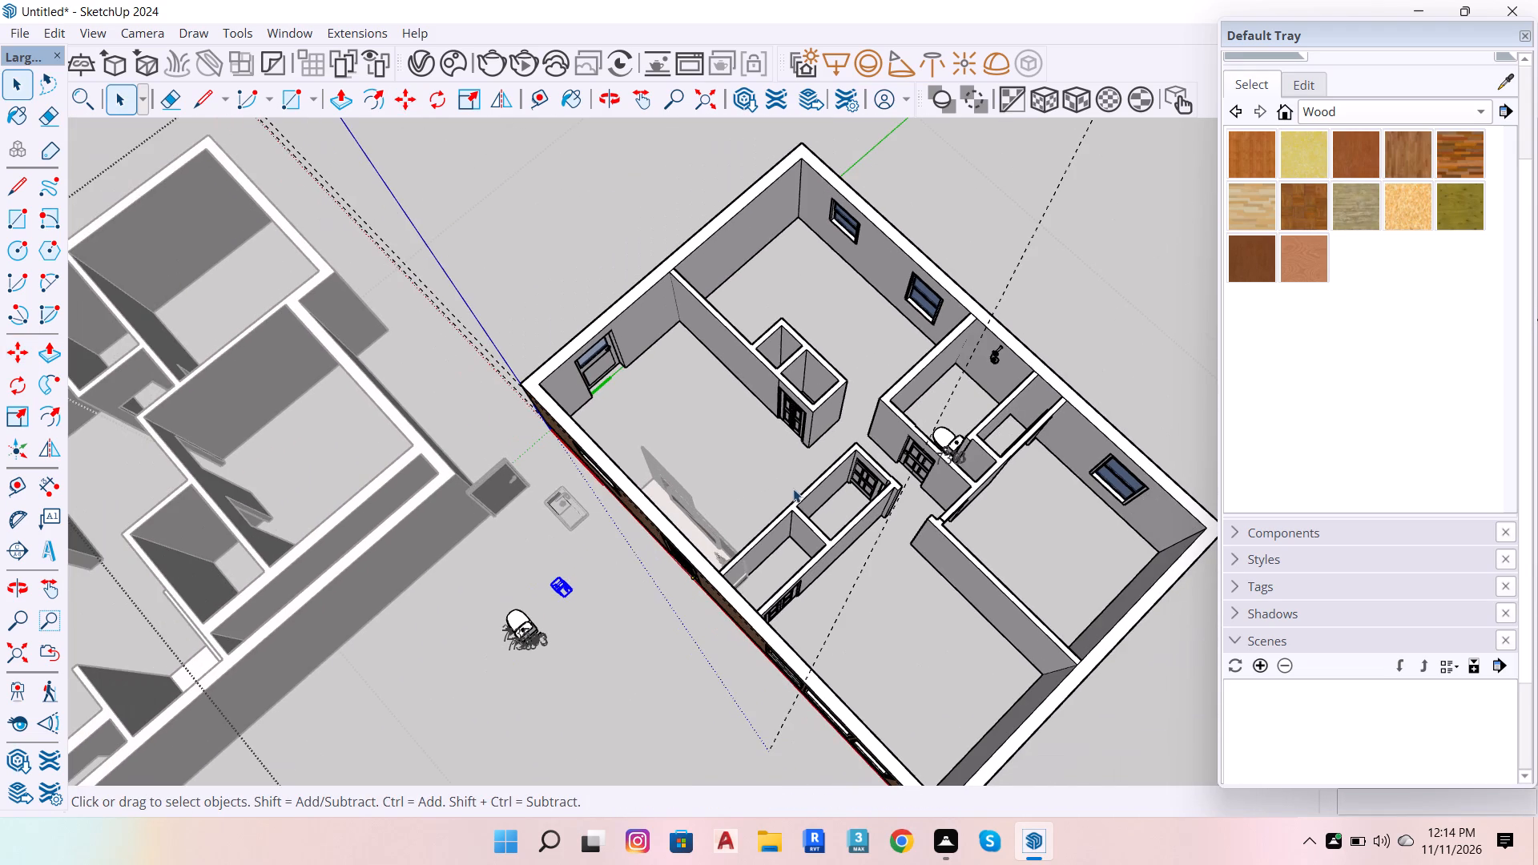
{"action": "key", "text": "o"}
{"action": "left_click_drag", "start_coordinate": [1222, 481], "coordinate": [1136, 541]}
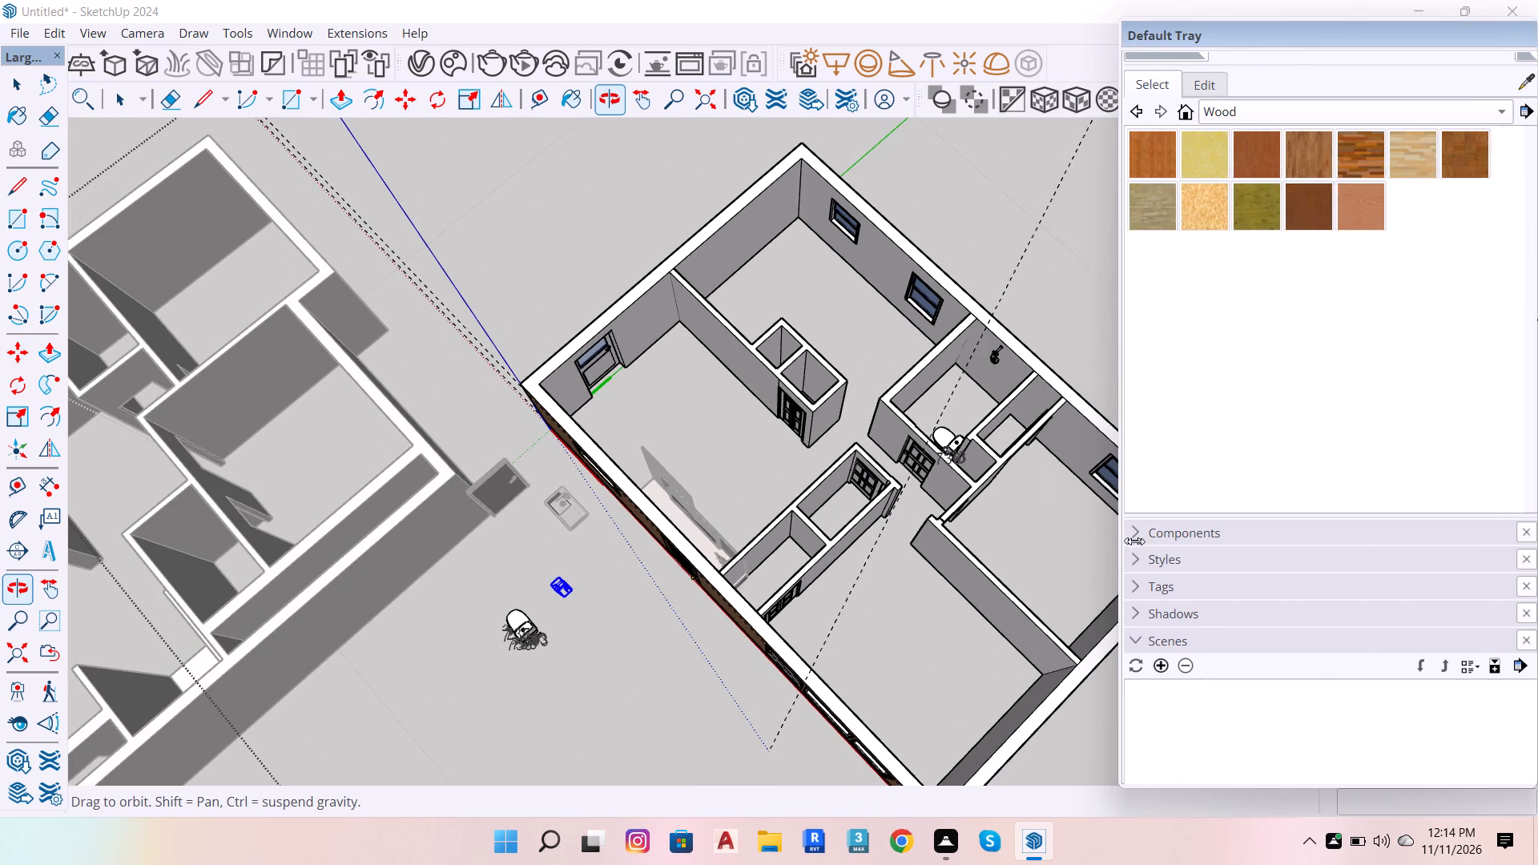
{"action": "left_click_drag", "start_coordinate": [1136, 541], "coordinate": [1302, 552]}
{"action": "left_click_drag", "start_coordinate": [920, 485], "coordinate": [716, 595]}
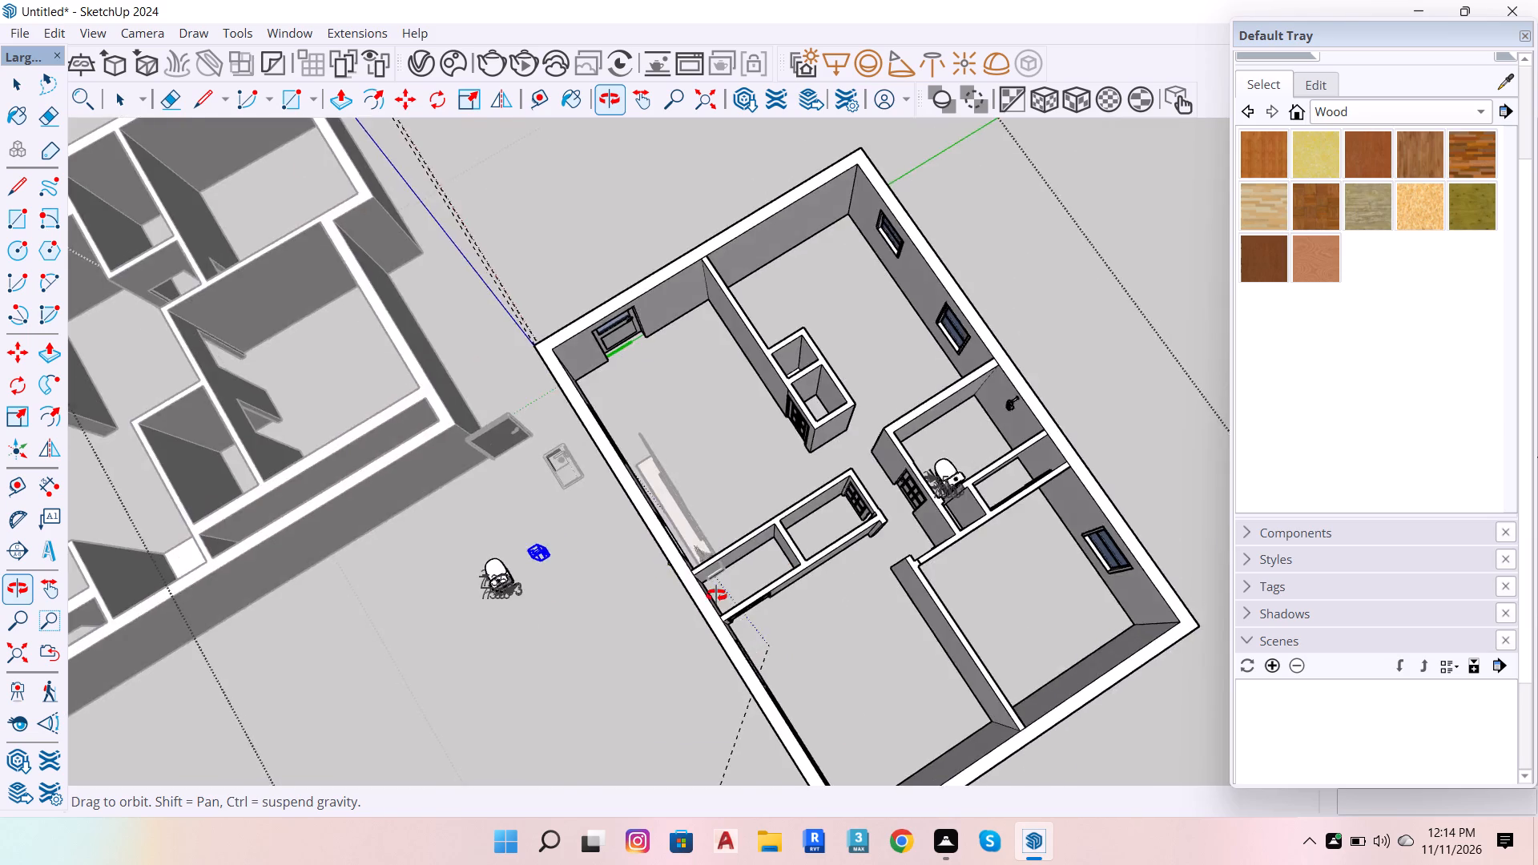
{"action": "left_click_drag", "start_coordinate": [716, 595], "coordinate": [279, 431]}
{"action": "left_click_drag", "start_coordinate": [731, 453], "coordinate": [581, 418]}
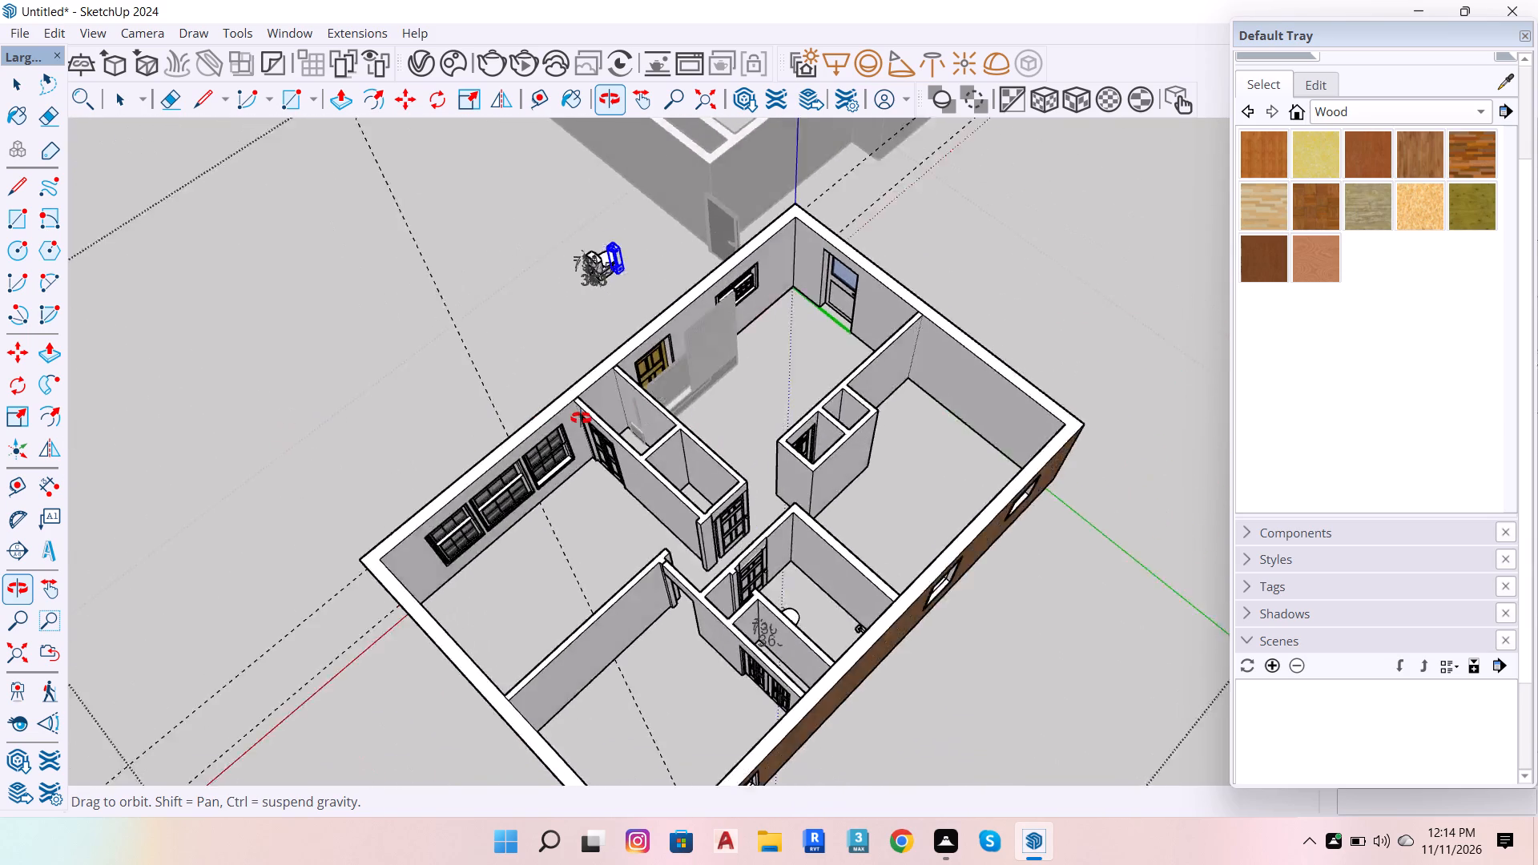
{"action": "left_click_drag", "start_coordinate": [581, 418], "coordinate": [235, 423]}
{"action": "scroll", "coordinate": [579, 355], "scroll_direction": "up", "scroll_amount": 5}
{"action": "scroll", "coordinate": [719, 391], "scroll_direction": "up", "scroll_amount": 7}
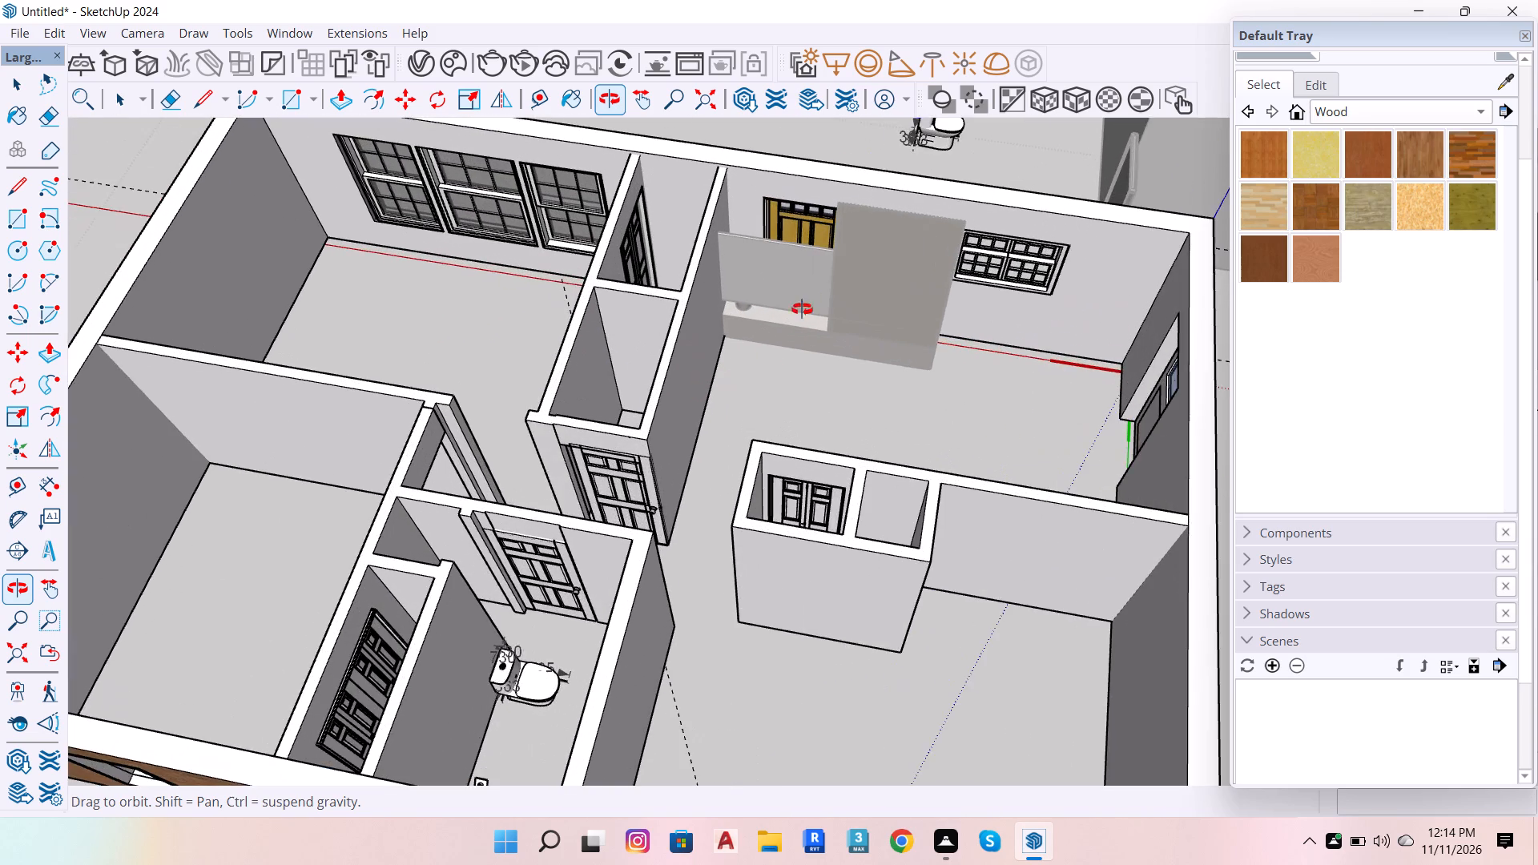
{"action": "scroll", "coordinate": [848, 265], "scroll_direction": "up", "scroll_amount": 6}
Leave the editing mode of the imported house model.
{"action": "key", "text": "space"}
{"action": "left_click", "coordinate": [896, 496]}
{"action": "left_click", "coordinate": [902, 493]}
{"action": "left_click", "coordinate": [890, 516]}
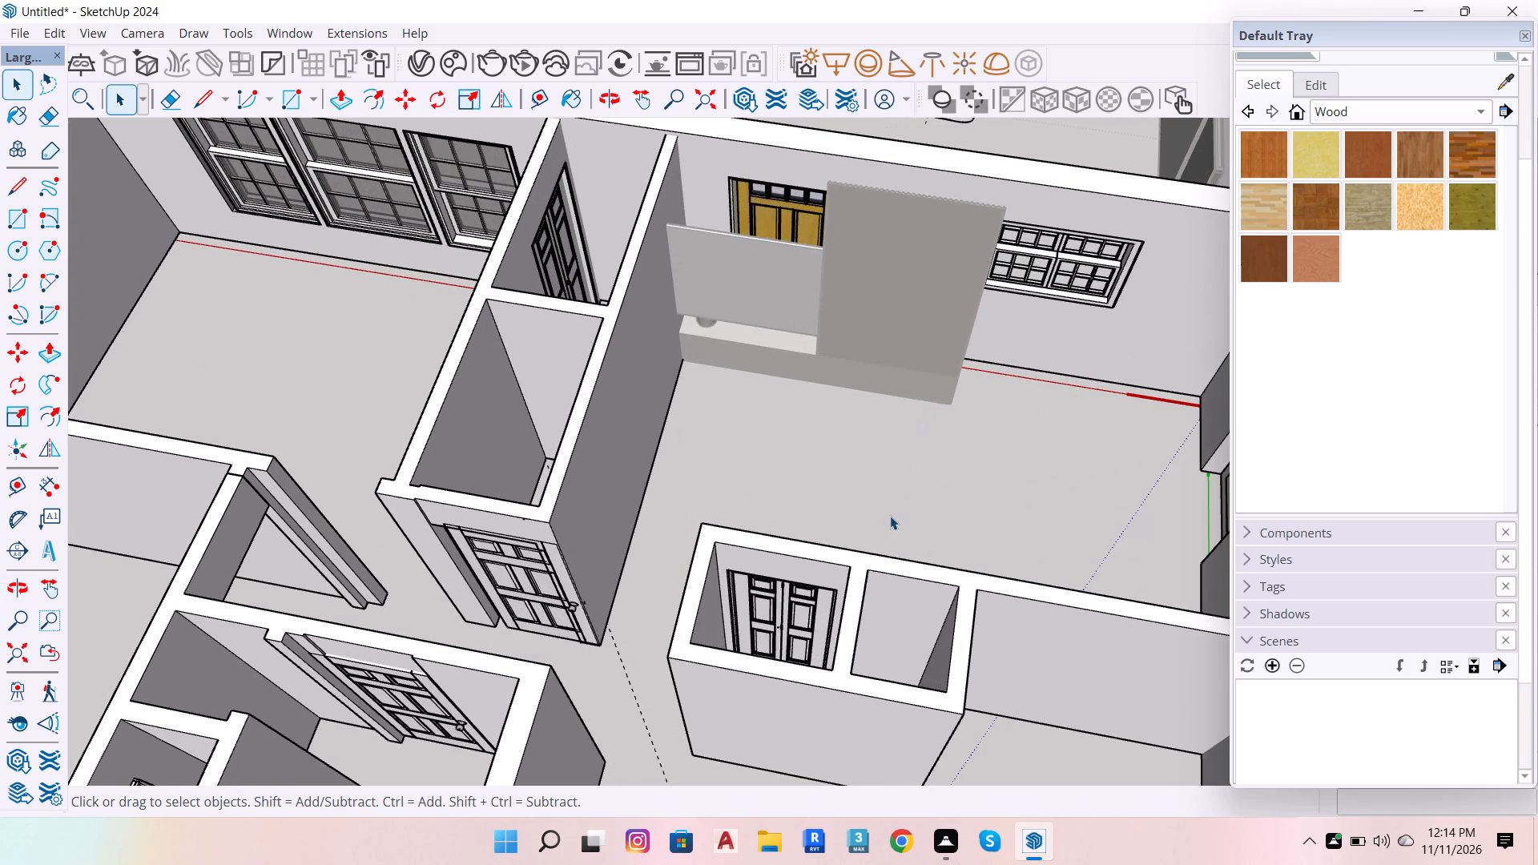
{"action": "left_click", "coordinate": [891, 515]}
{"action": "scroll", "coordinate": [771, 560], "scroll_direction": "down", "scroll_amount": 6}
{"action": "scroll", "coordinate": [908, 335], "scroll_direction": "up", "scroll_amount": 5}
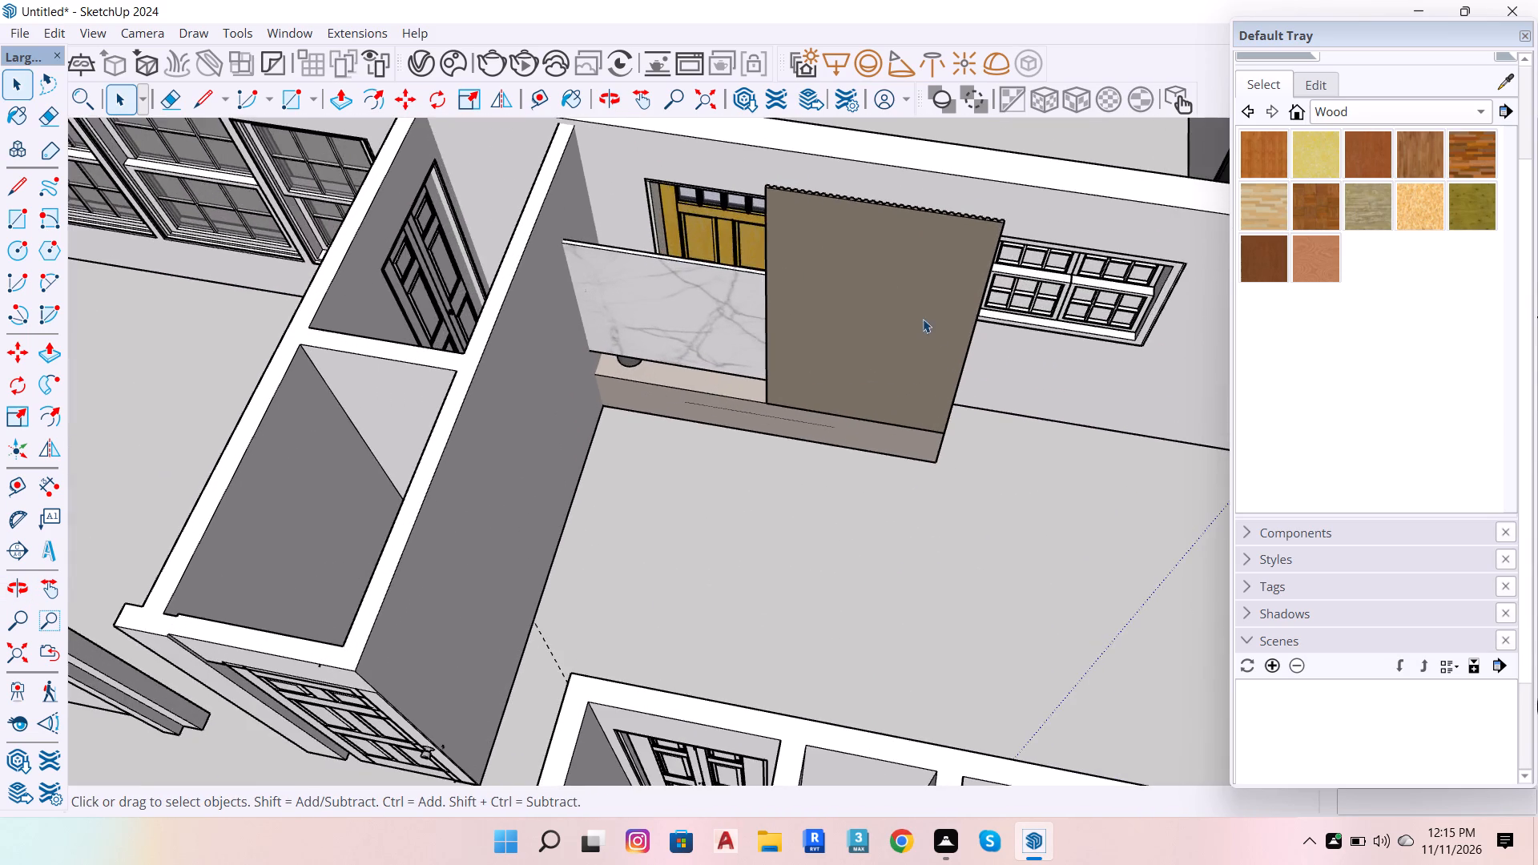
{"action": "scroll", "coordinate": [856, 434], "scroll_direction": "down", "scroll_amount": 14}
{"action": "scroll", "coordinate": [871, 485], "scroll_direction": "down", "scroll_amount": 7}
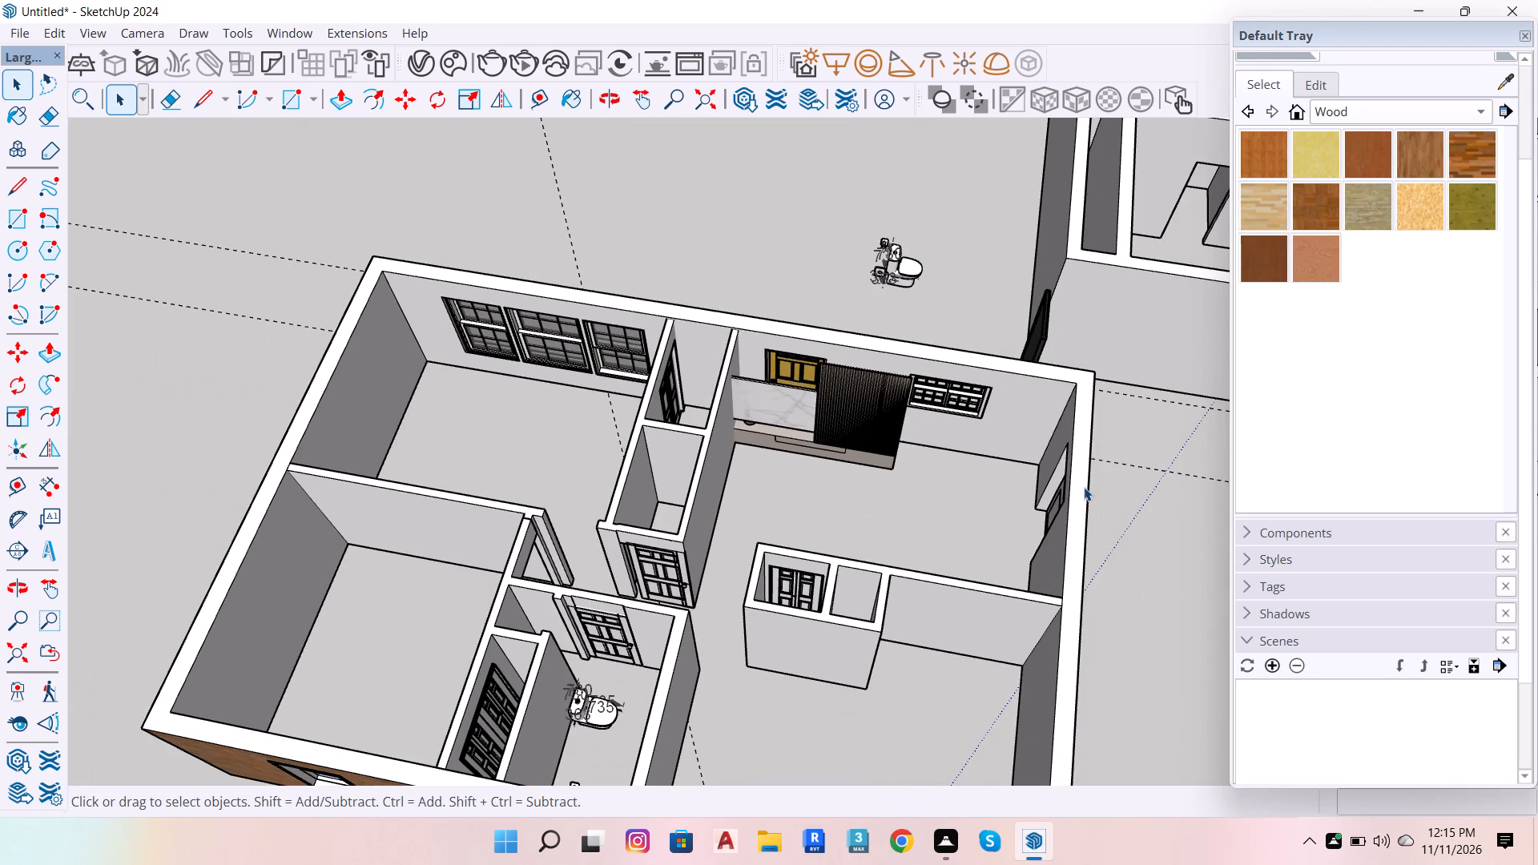
Reopen the imported house model for editing.
{"action": "left_click", "coordinate": [1084, 487]}
{"action": "double_click", "coordinate": [1084, 487]}
{"action": "left_click", "coordinate": [1084, 487]}
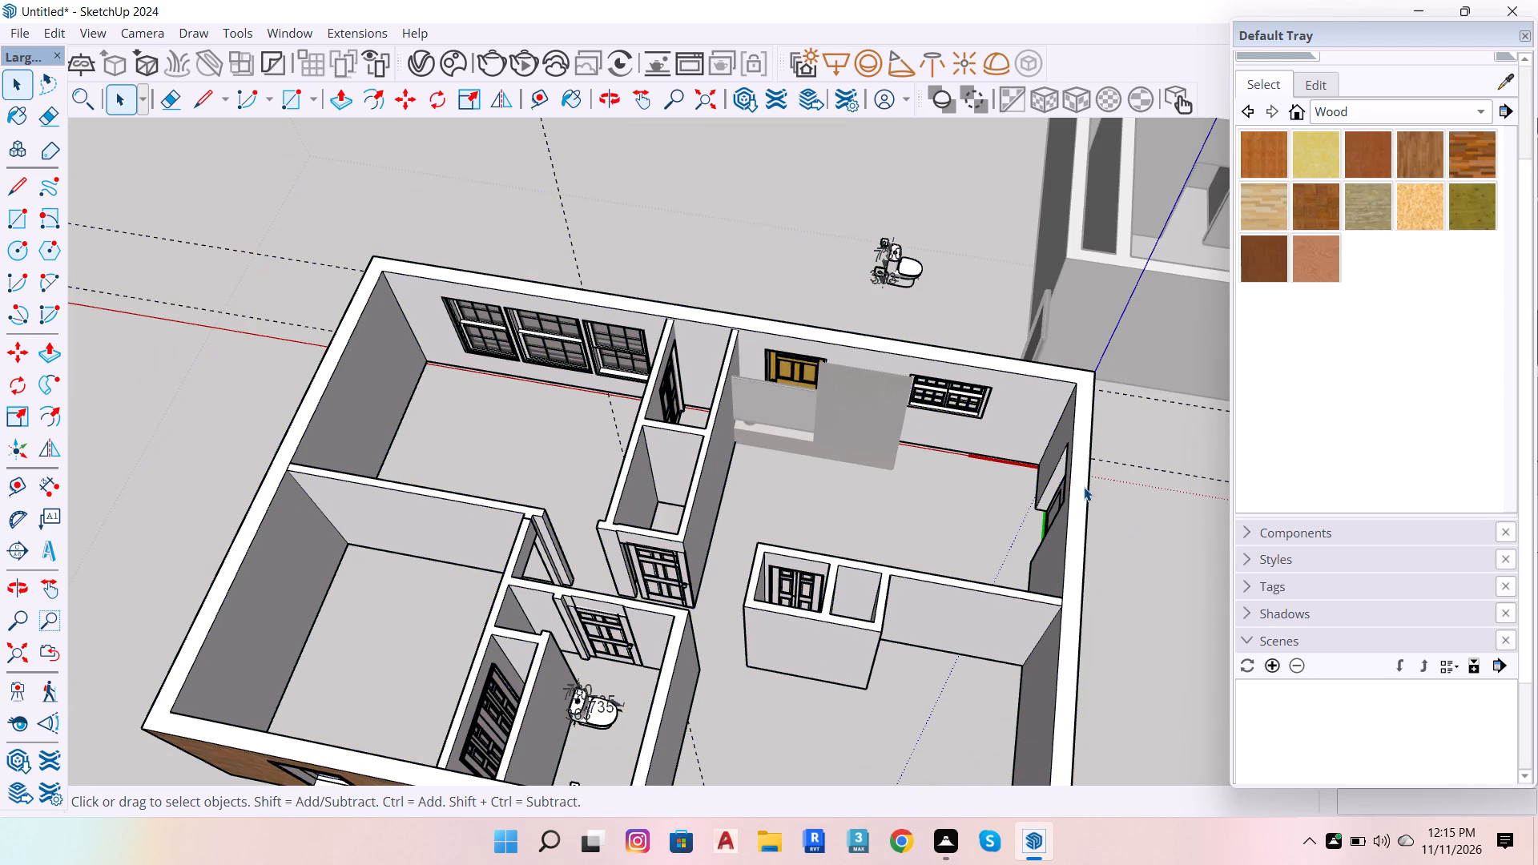
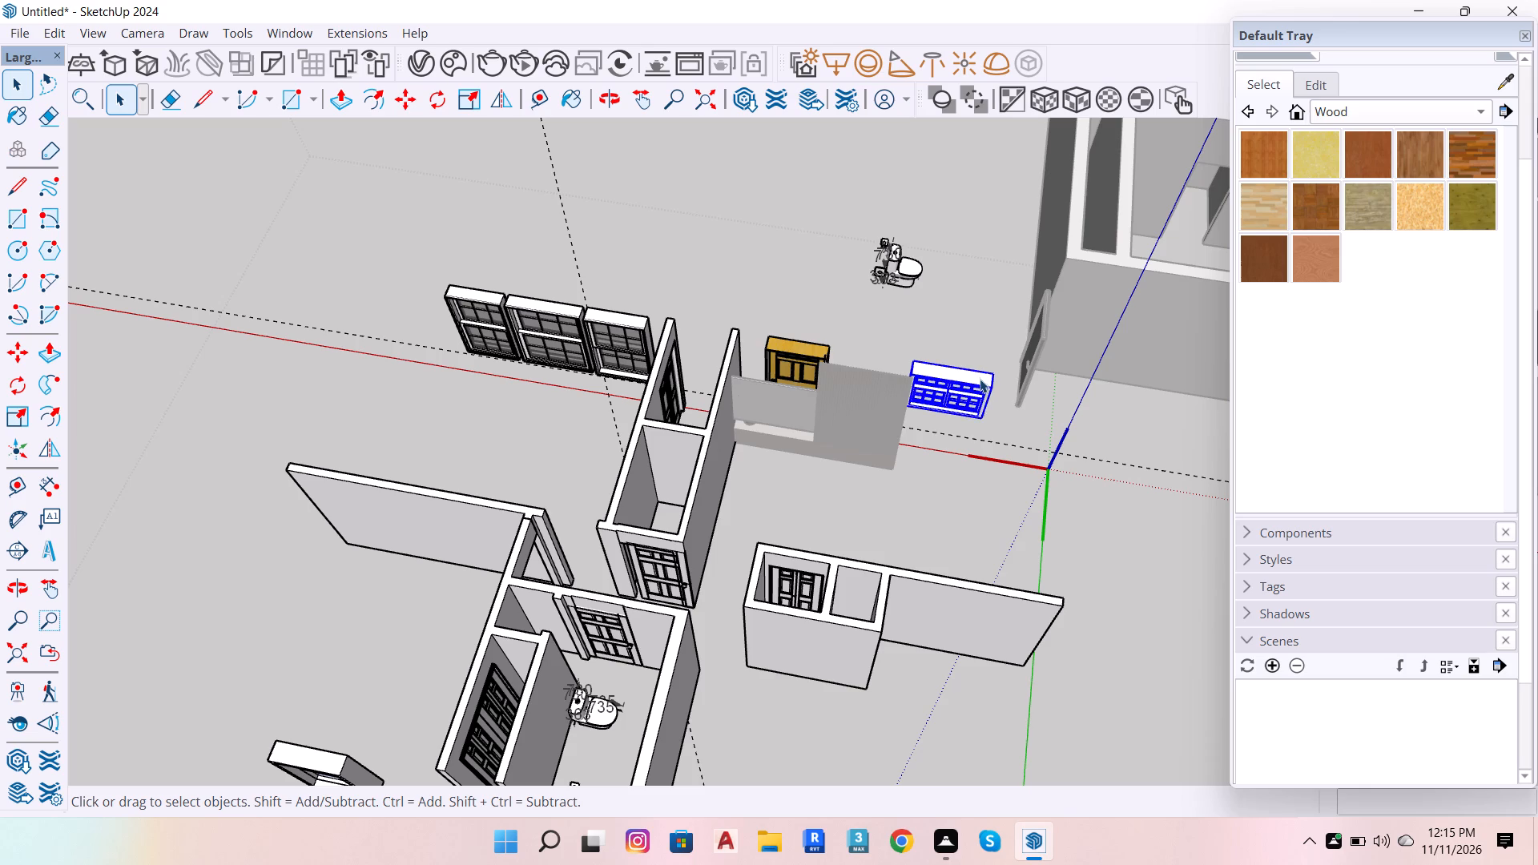
Delete the wood-coloured panelled unit and the connected walls from the imported house model.
{"action": "left_click", "coordinate": [811, 367]}
{"action": "key", "text": "Delete"}
{"action": "left_click", "coordinate": [855, 413]}
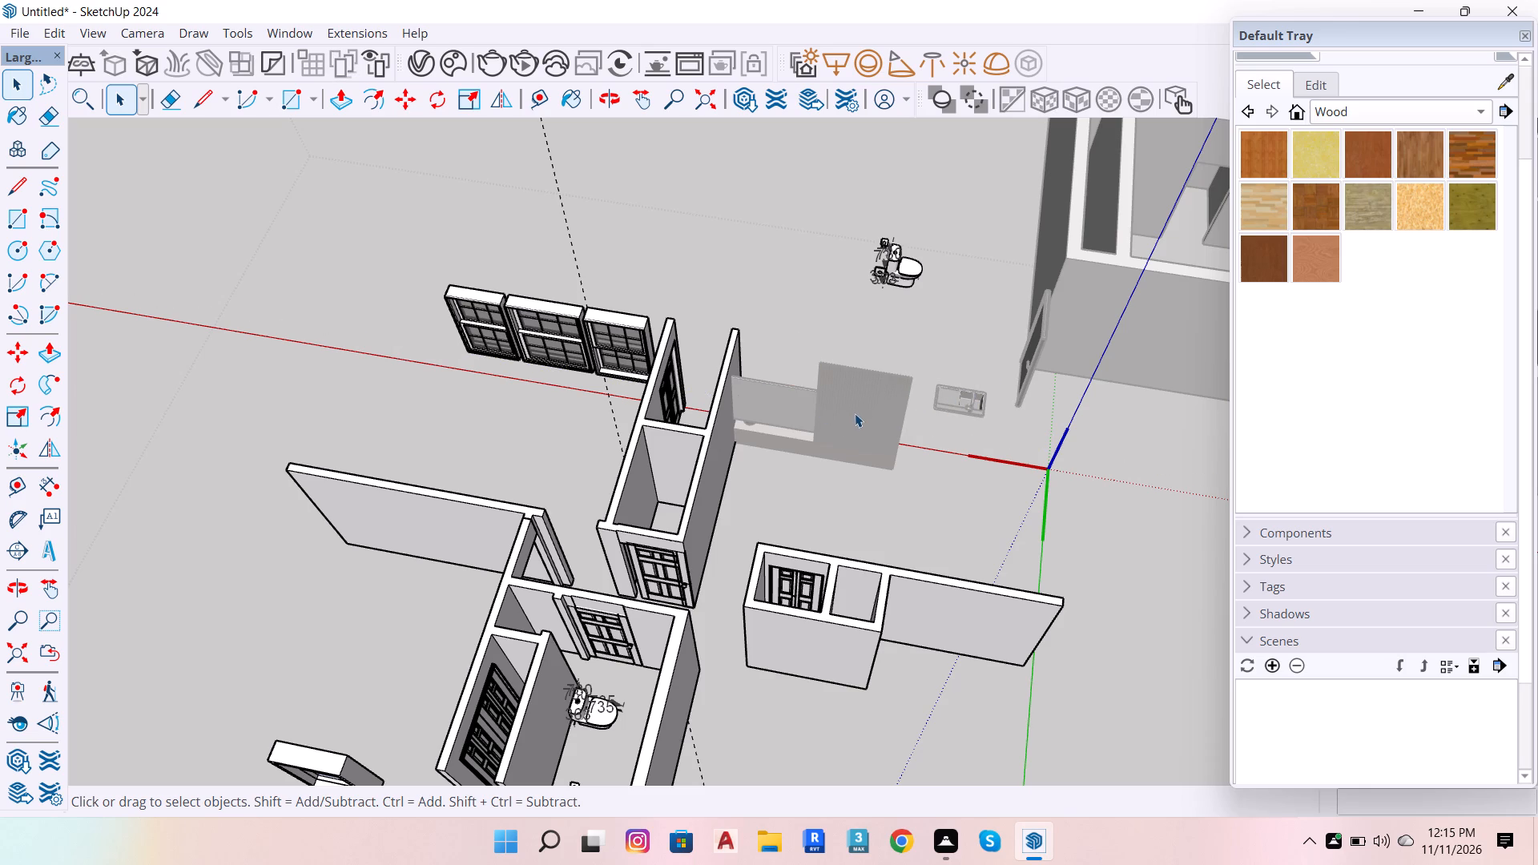
{"action": "key", "text": "Delete"}
{"action": "left_click", "coordinate": [848, 629]}
{"action": "key", "text": "Delete"}
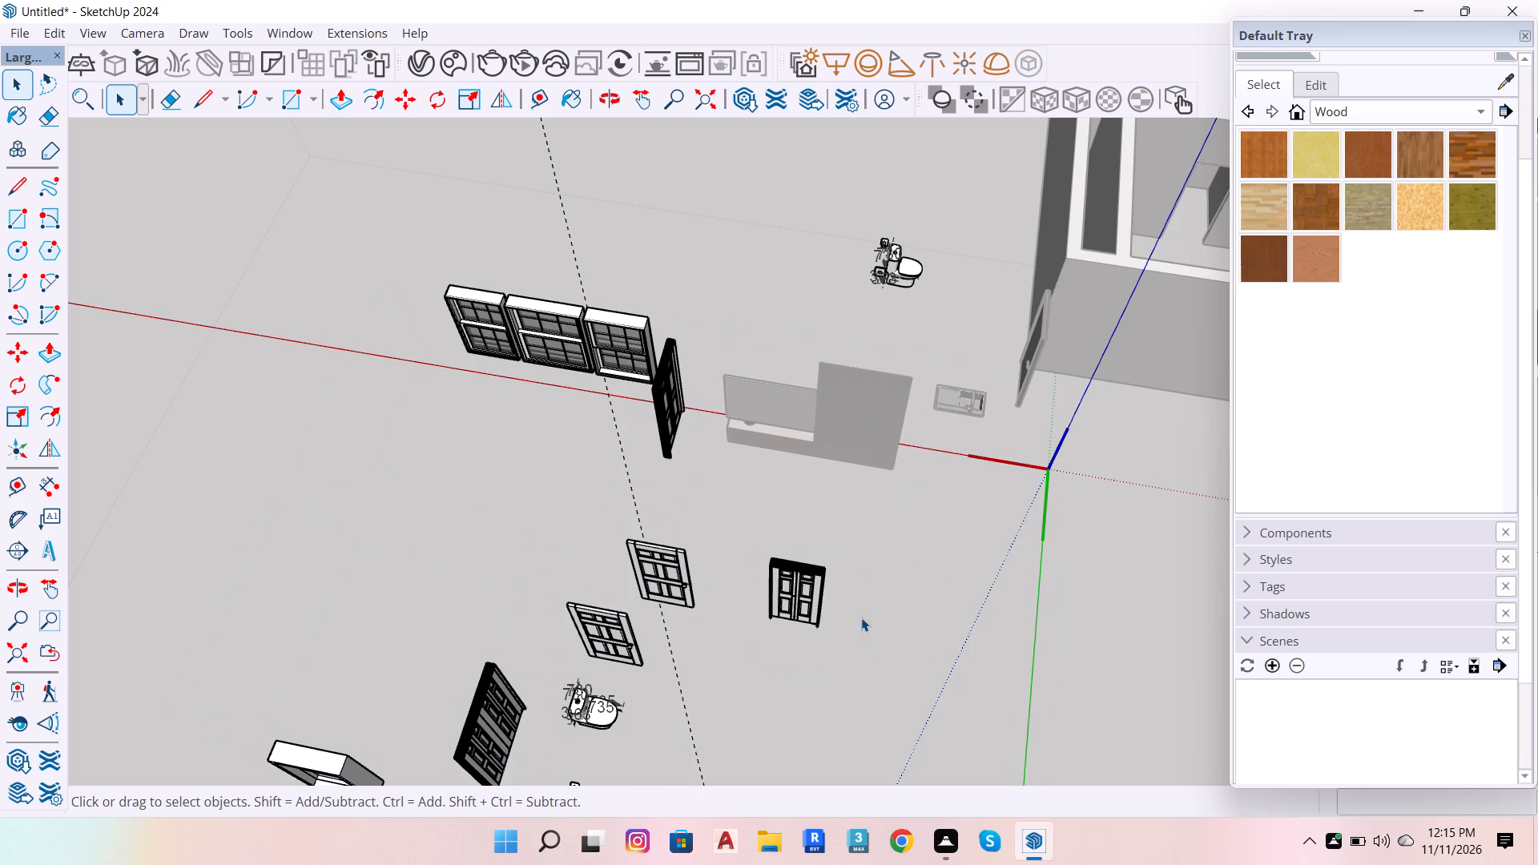
{"action": "left_click", "coordinate": [855, 426]}
{"action": "key", "text": "Delete"}
Delete the two single panelled doors and the double door left standing where the imported house's front walls were.
{"action": "left_click", "coordinate": [645, 568]}
{"action": "key", "text": "Delete"}
{"action": "left_click", "coordinate": [811, 597]}
{"action": "key", "text": "Delete"}
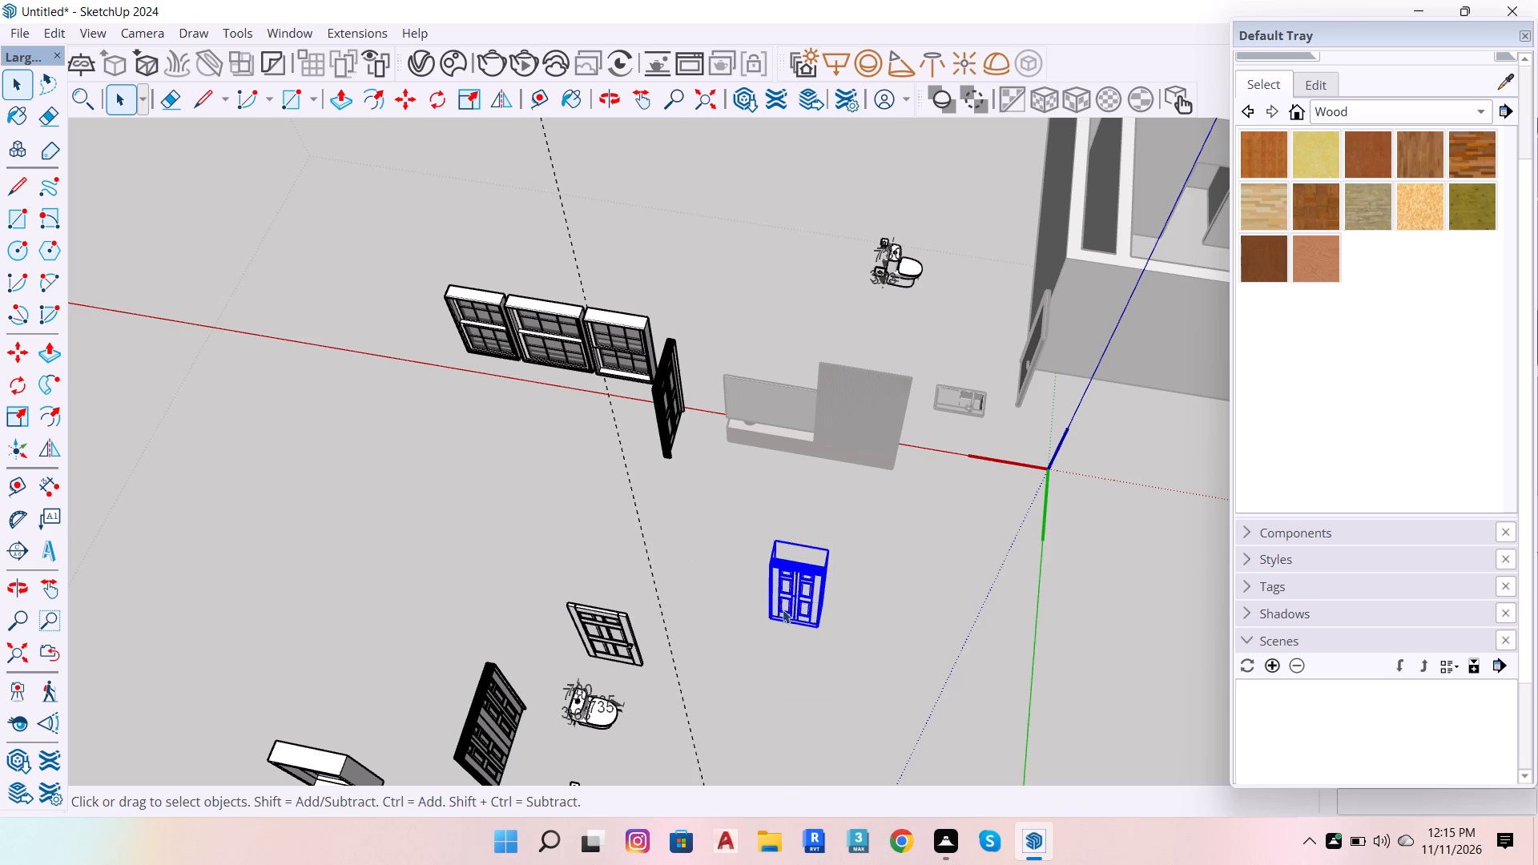
{"action": "left_click", "coordinate": [630, 642]}
{"action": "key", "text": "Delete"}
Remove the imported house's original toilet beside the remaining dark panelled door.
{"action": "scroll", "coordinate": [841, 561], "scroll_direction": "down", "scroll_amount": 7}
{"action": "left_click", "coordinate": [680, 651]}
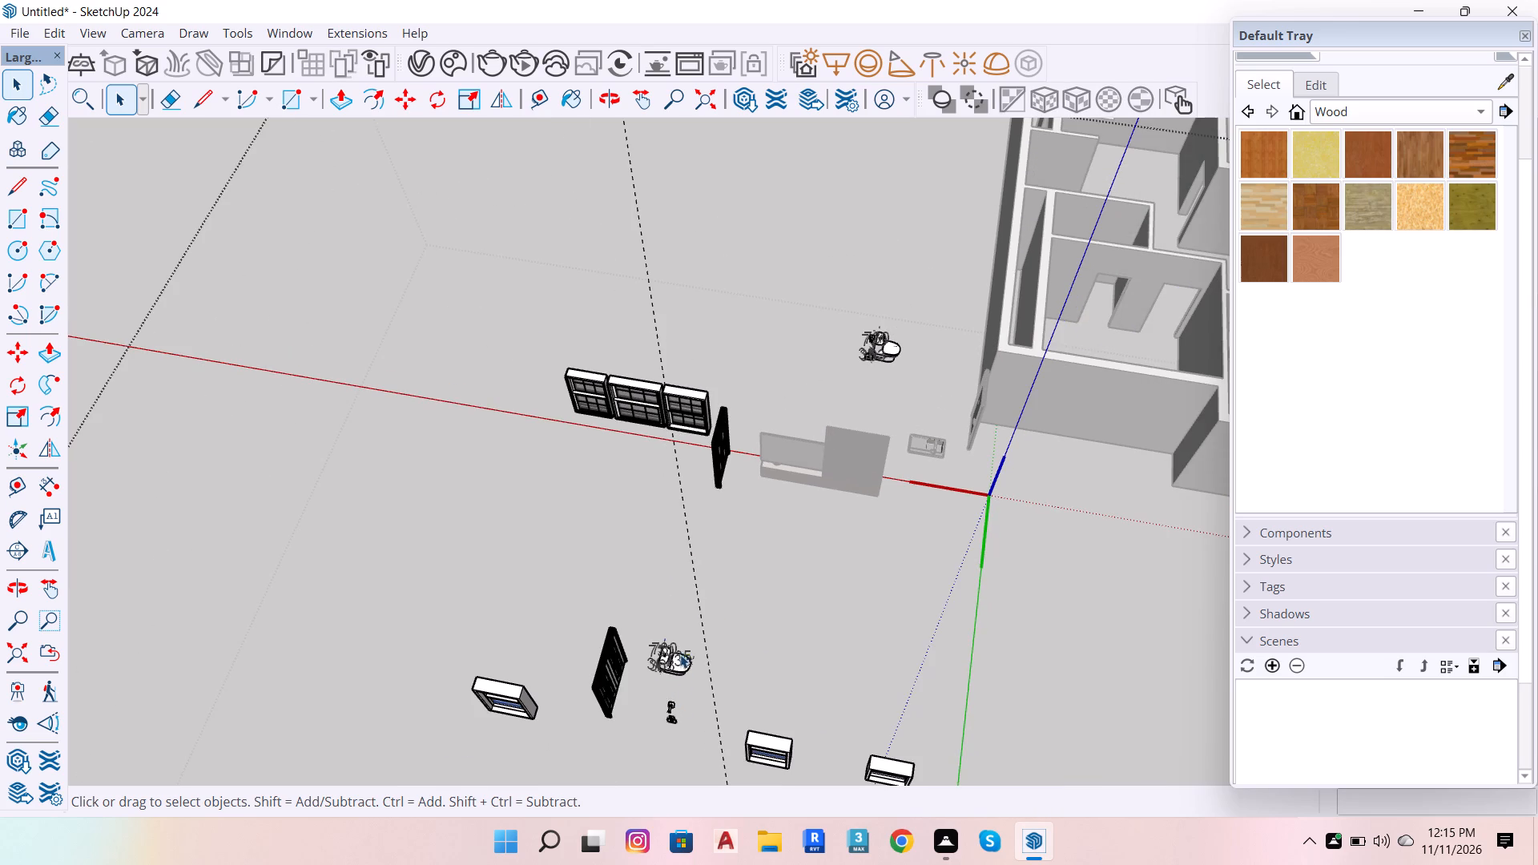
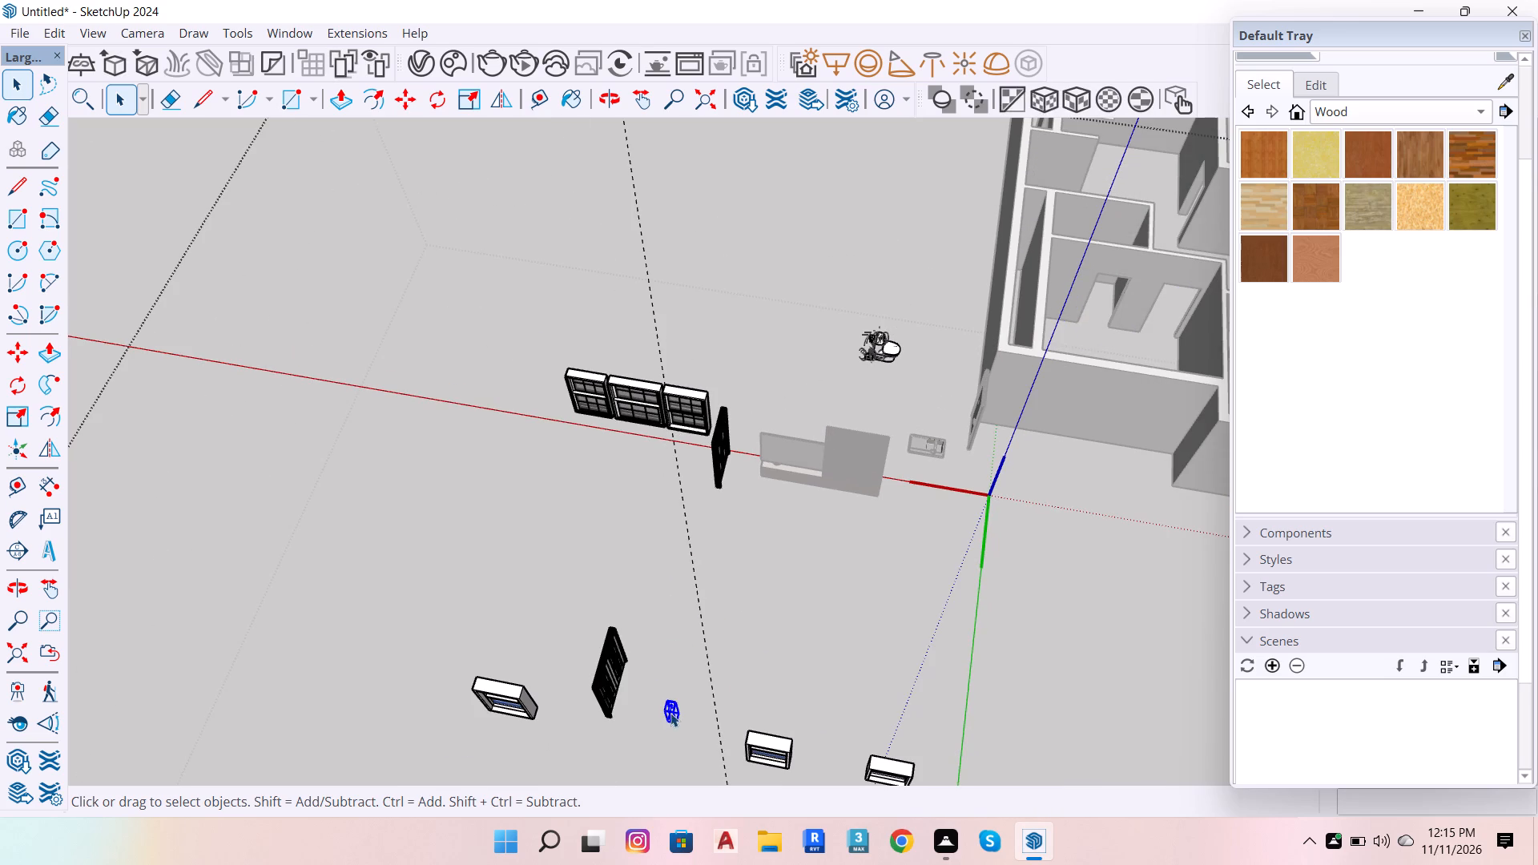
Delete the imported house's freestanding dark panelled door and the blue-glazed window on its far side from the origin.
{"action": "scroll", "coordinate": [915, 583], "scroll_direction": "down", "scroll_amount": 7}
{"action": "scroll", "coordinate": [856, 788], "scroll_direction": "up", "scroll_amount": 8}
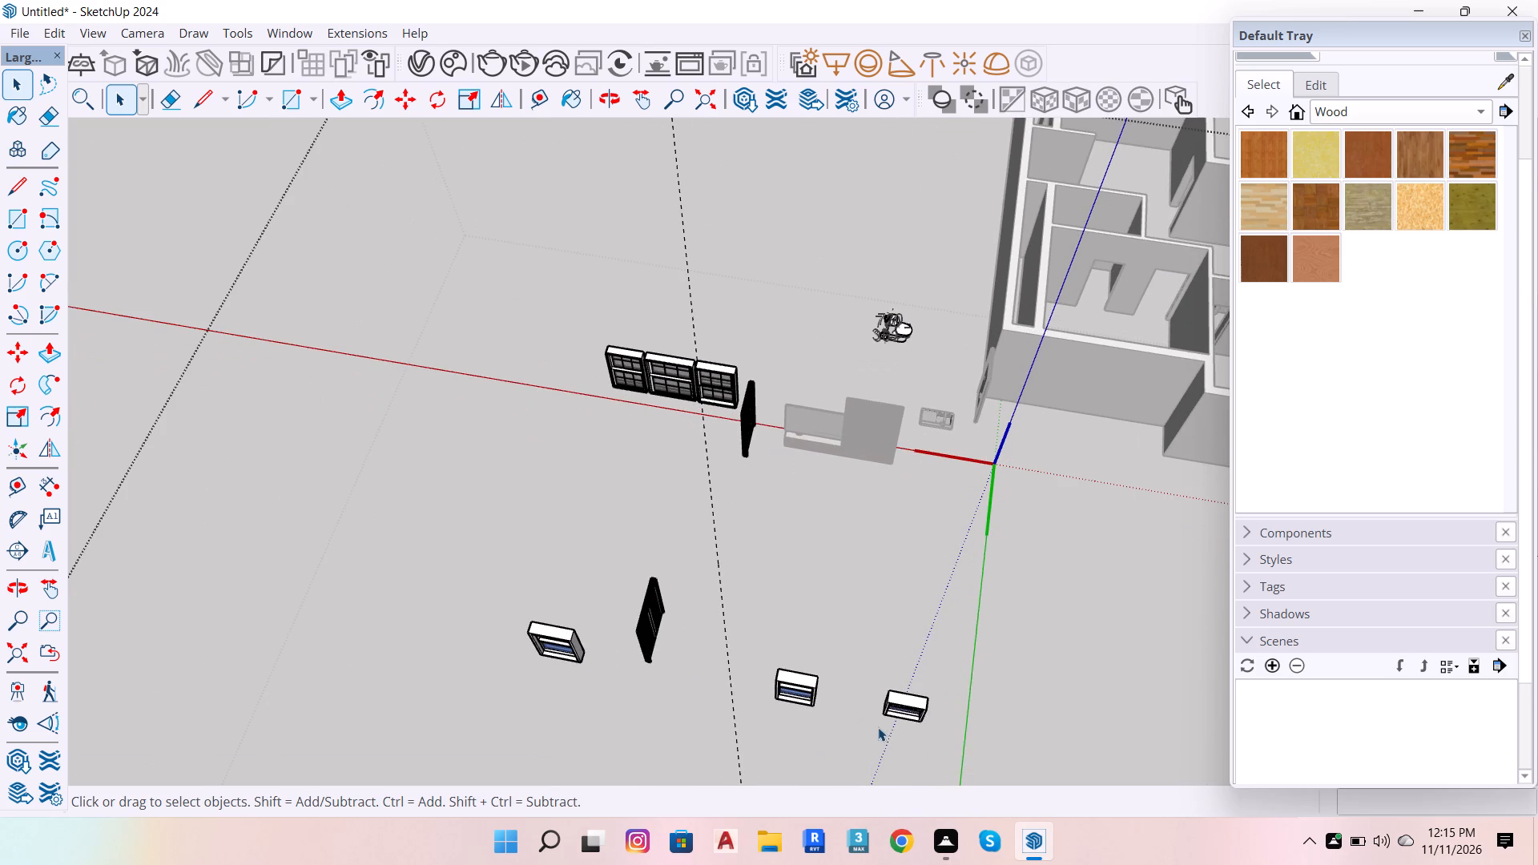
{"action": "key", "text": "o"}
{"action": "left_click_drag", "start_coordinate": [883, 719], "coordinate": [881, 544]}
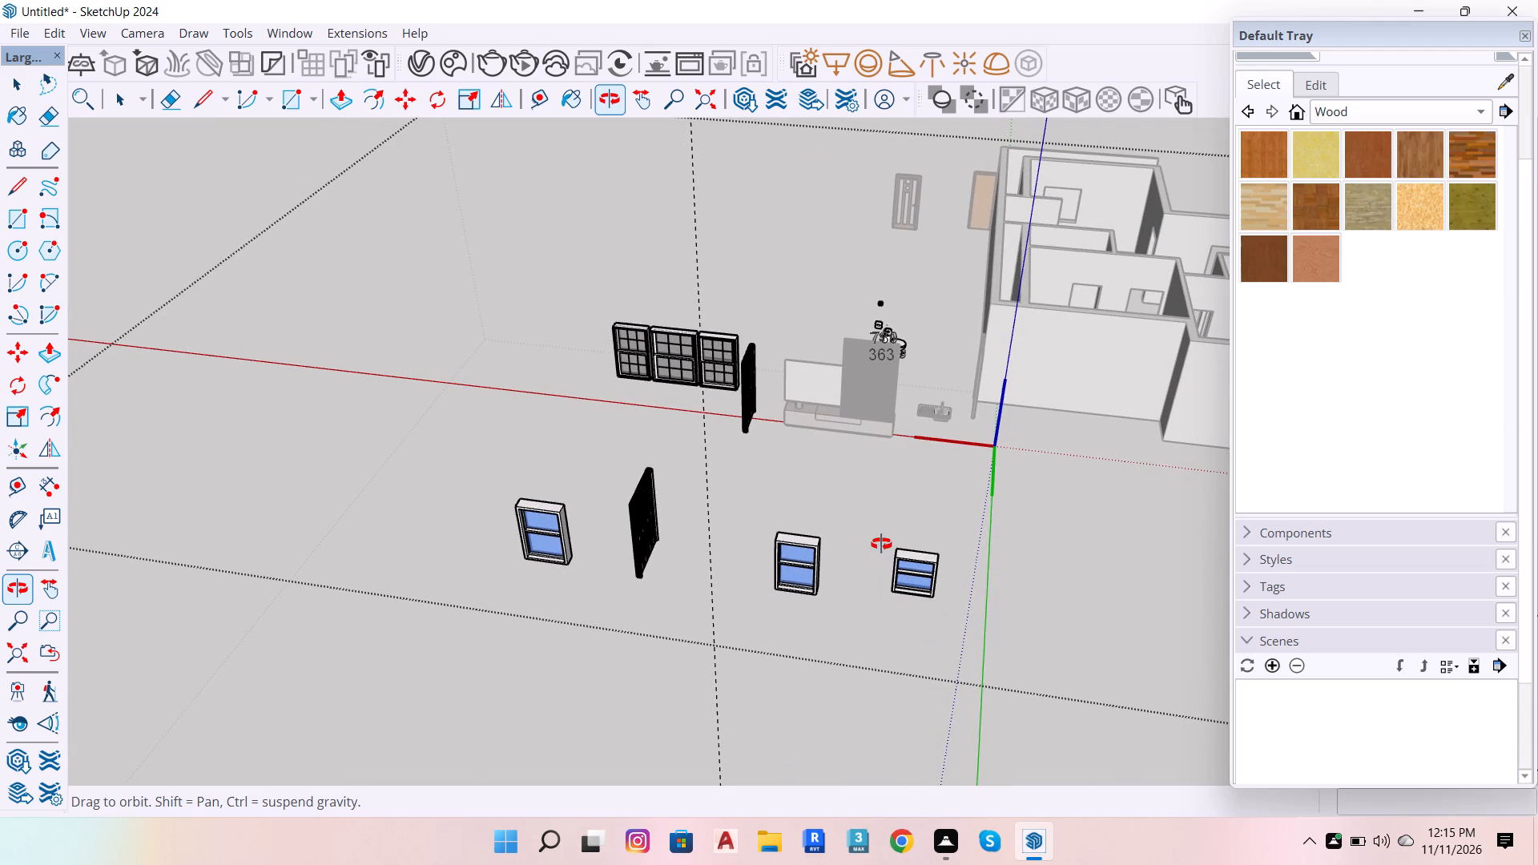
{"action": "key", "text": "space"}
{"action": "left_click", "coordinate": [652, 507]}
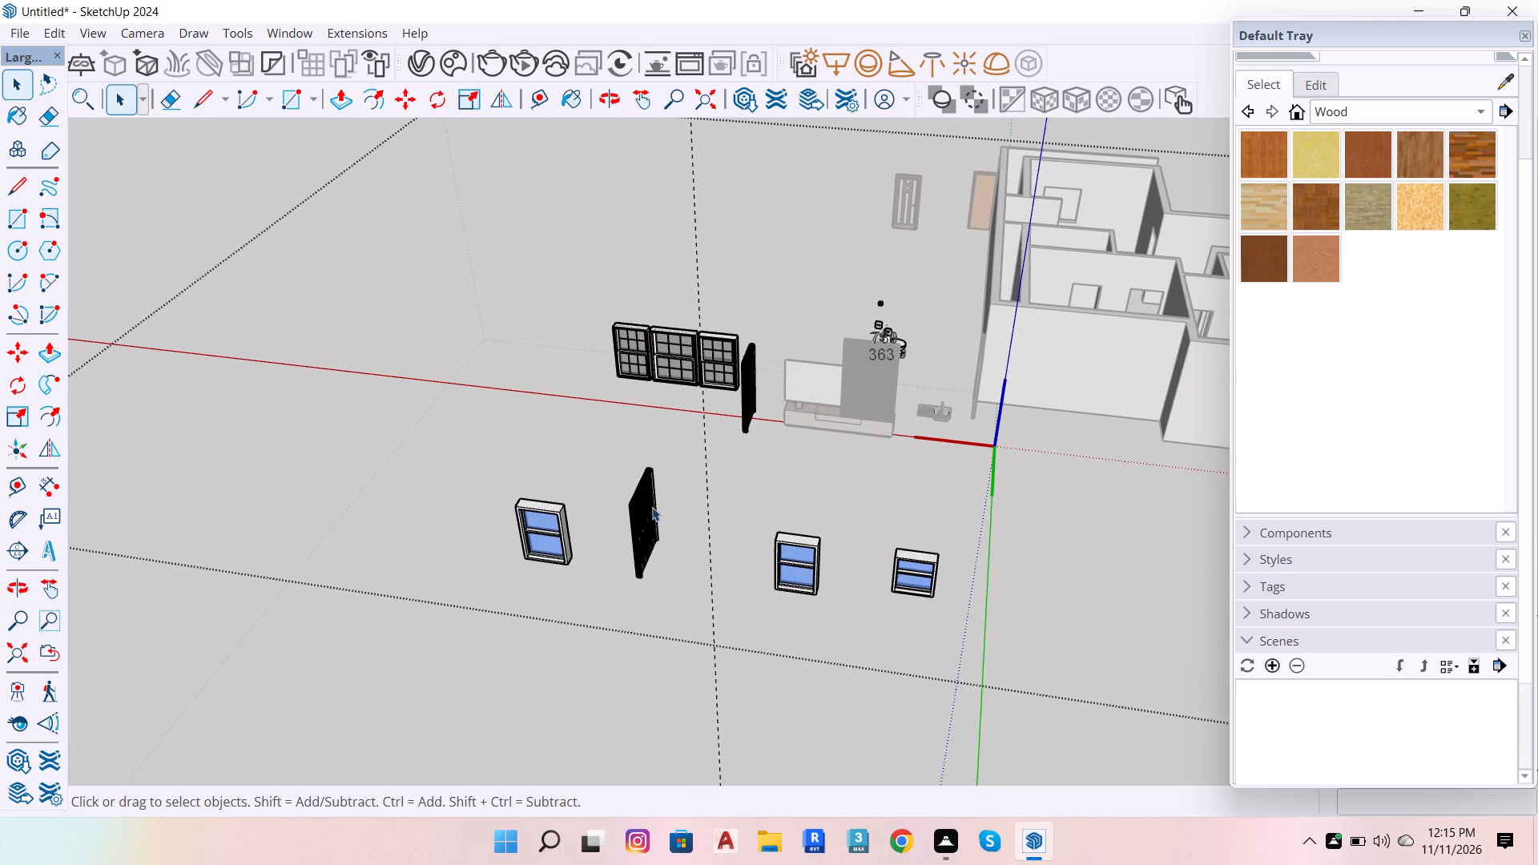
{"action": "key", "text": "Delete"}
{"action": "left_click", "coordinate": [569, 521]}
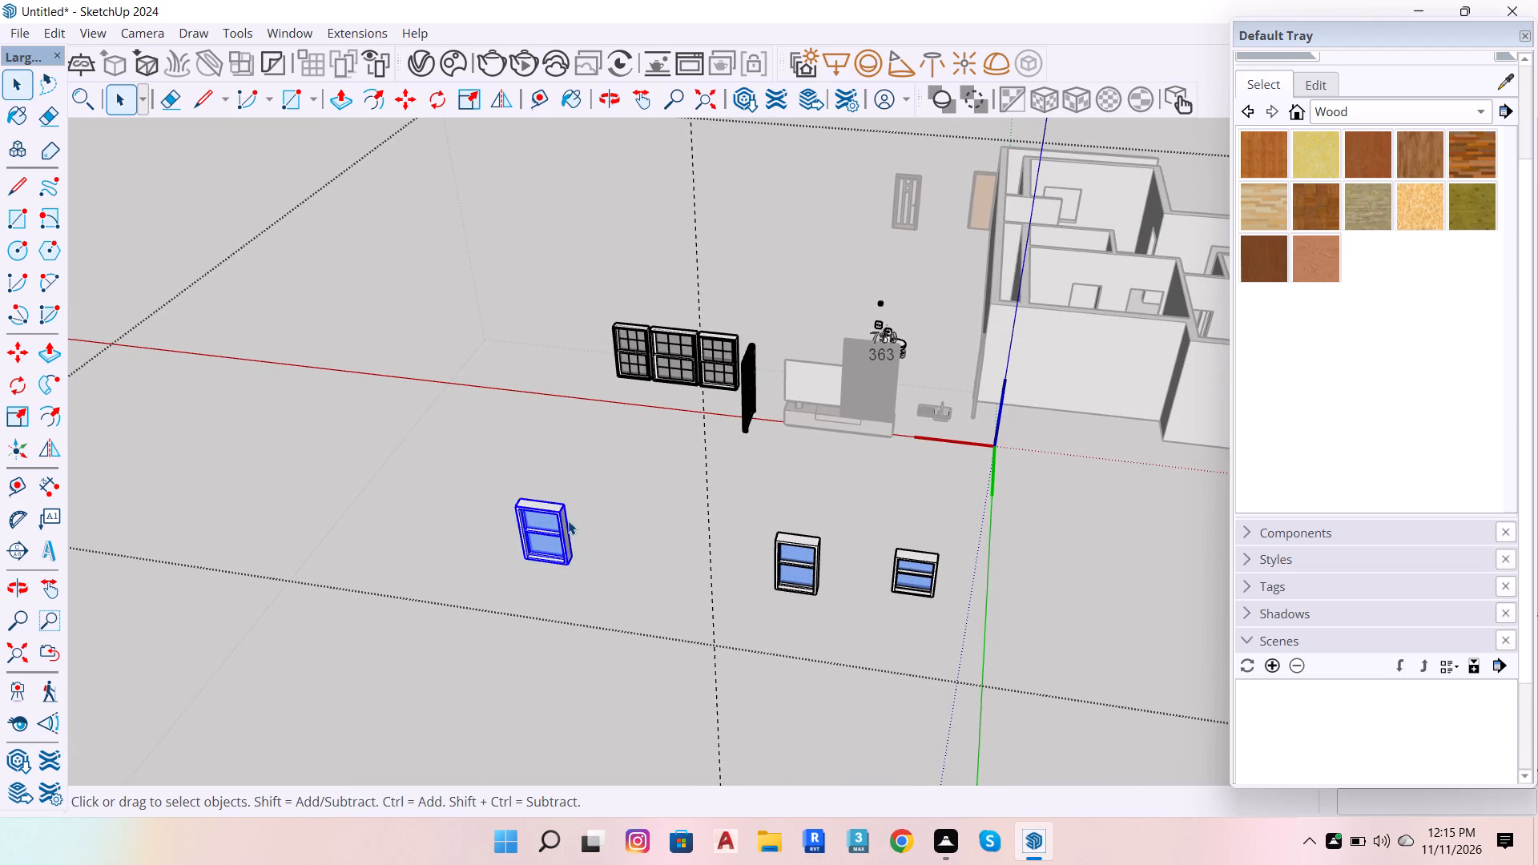
{"action": "key", "text": "Delete"}
Delete the row of three adjoining dark gridded windows standing beside the red axis.
{"action": "left_click", "coordinate": [729, 360]}
{"action": "key", "text": "Delete"}
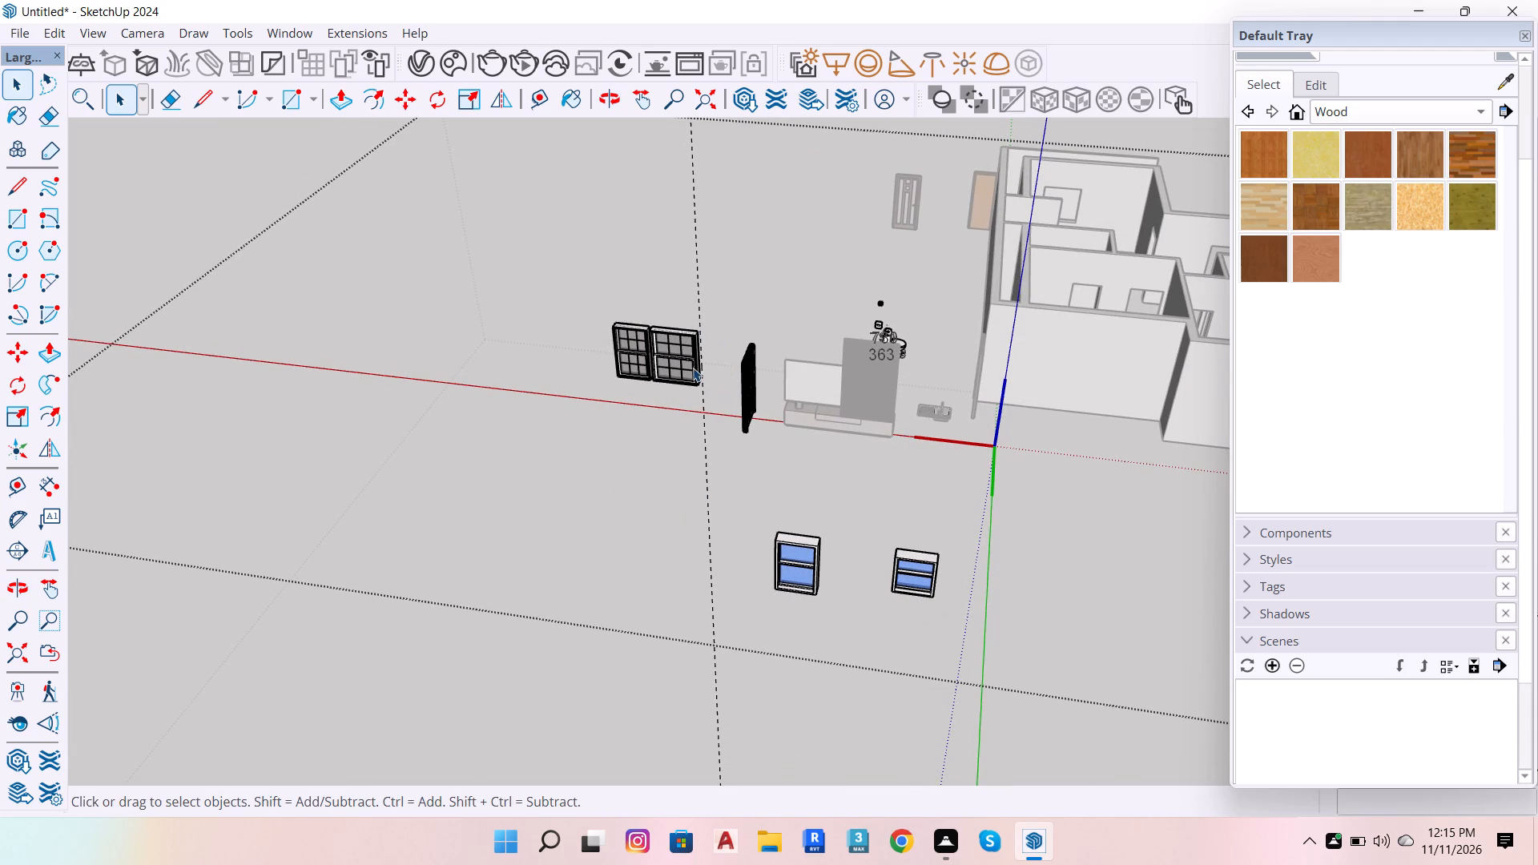
{"action": "left_click", "coordinate": [693, 368]}
{"action": "key", "text": "Delete"}
{"action": "left_click", "coordinate": [630, 370]}
{"action": "key", "text": "Delete"}
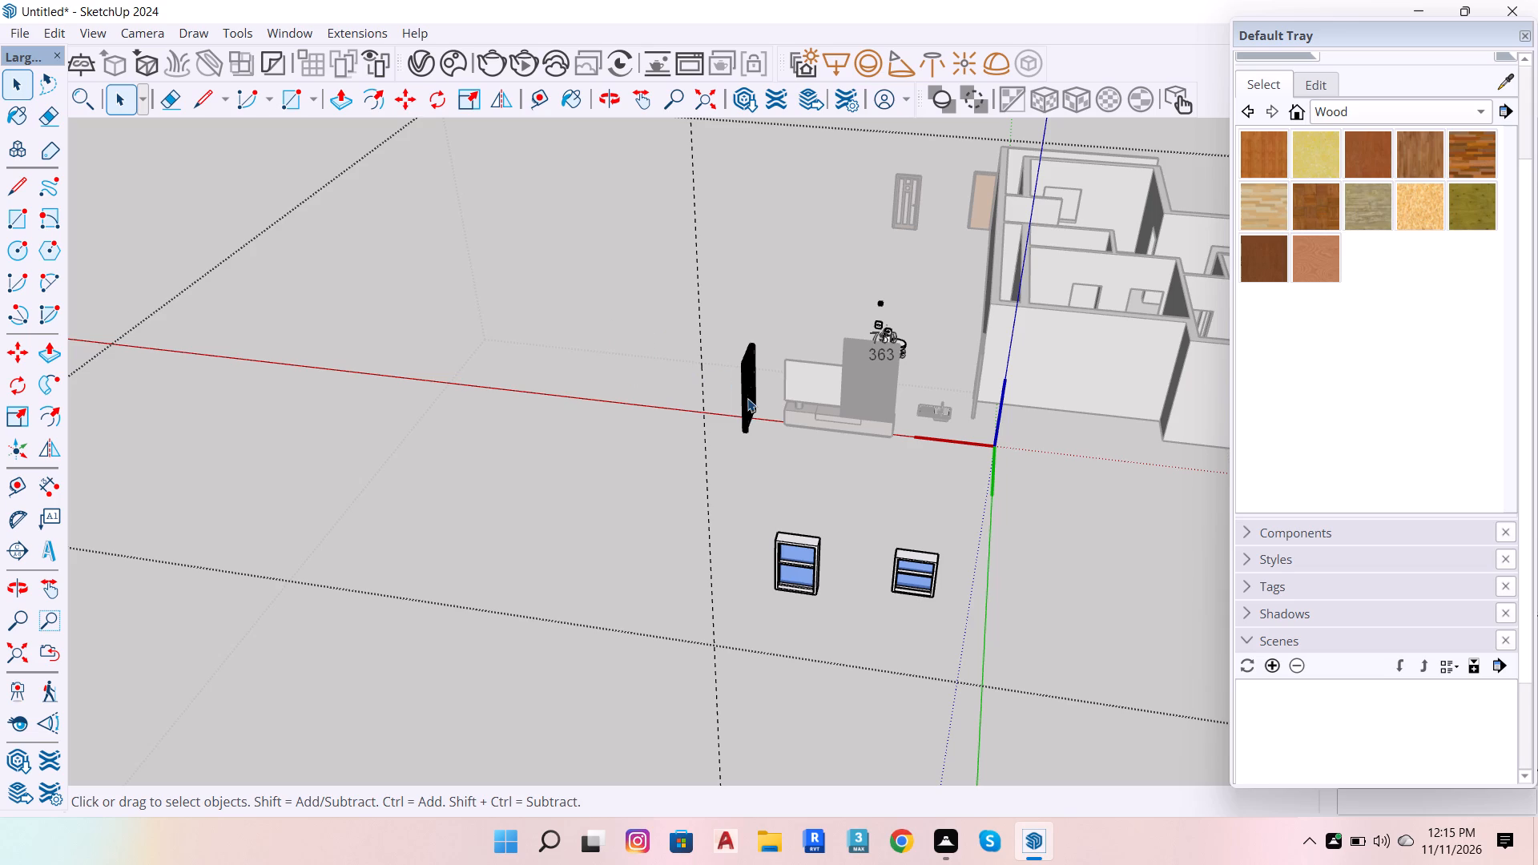
Remove the remaining dark door standing on the red axis next to the grey furniture unit.
{"action": "left_click", "coordinate": [747, 398]}
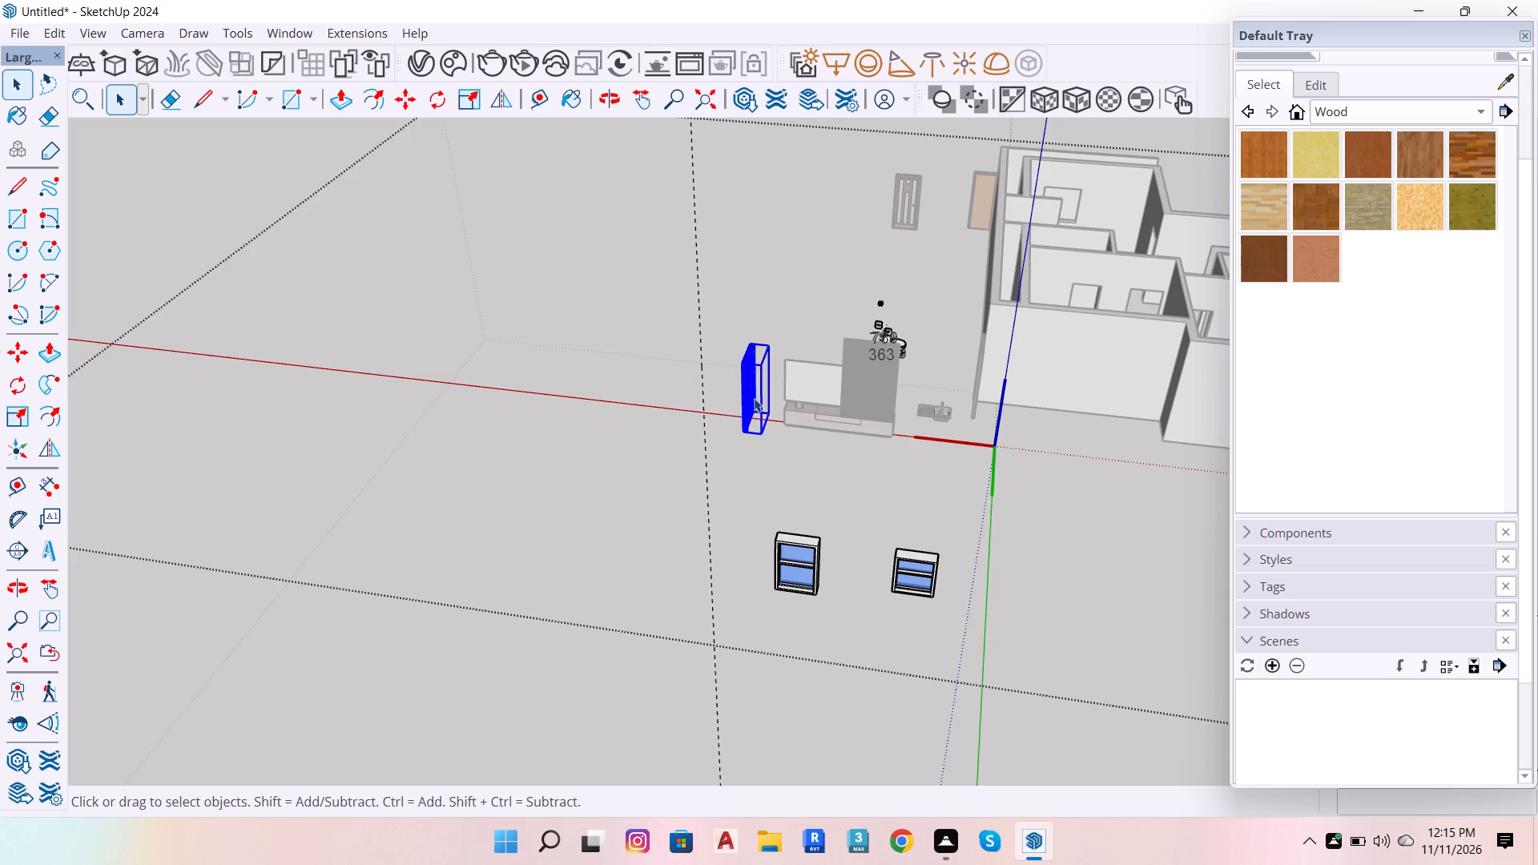
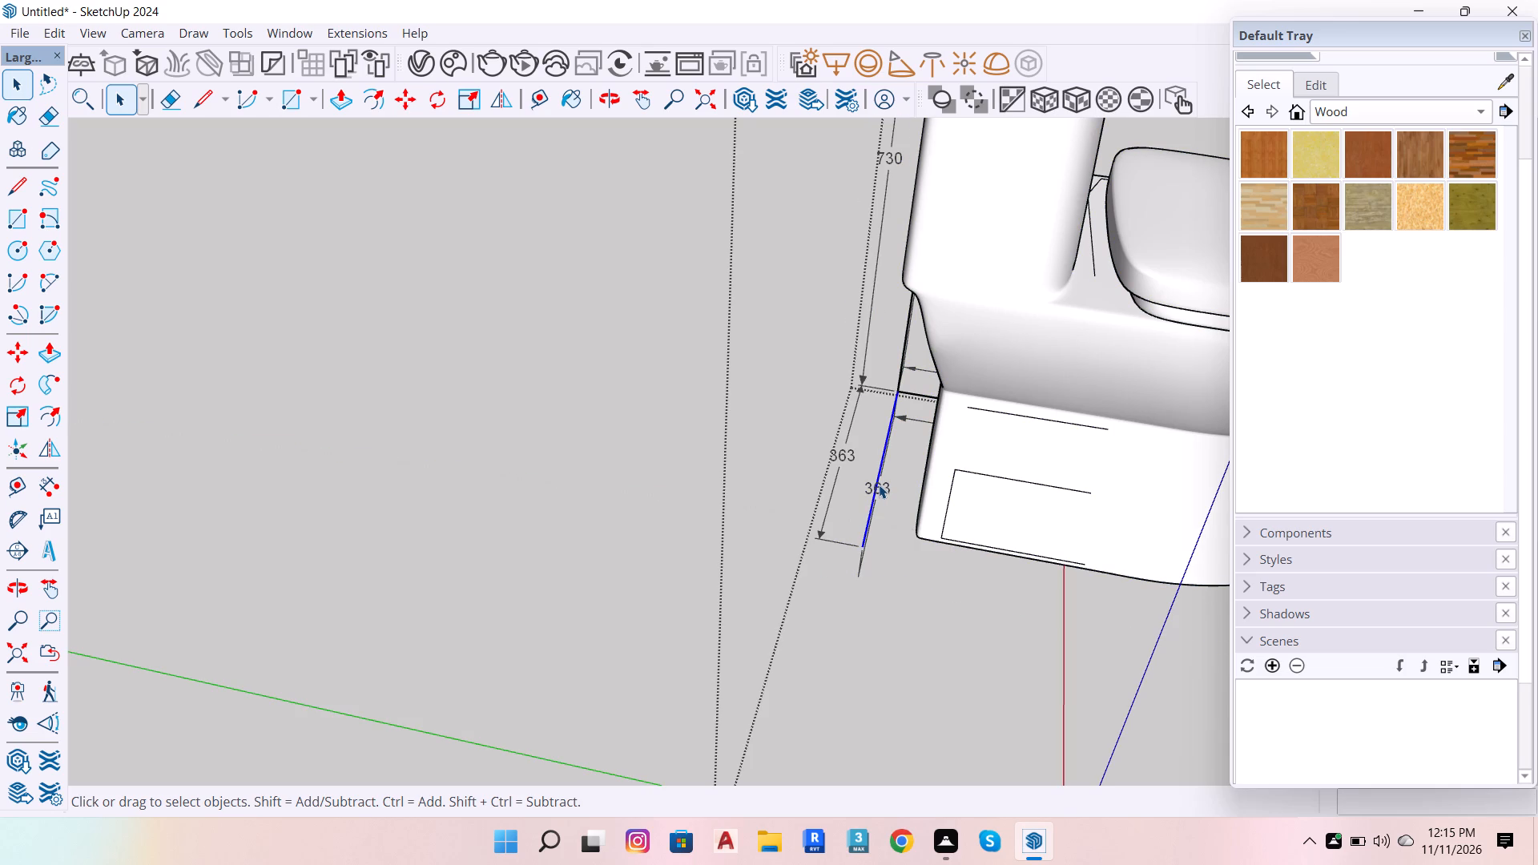
Delete the two 363 dimensions and the short dimension just below the 730 one, beside the white imported model's corner.
{"action": "left_click", "coordinate": [879, 490]}
{"action": "key", "text": "Delete"}
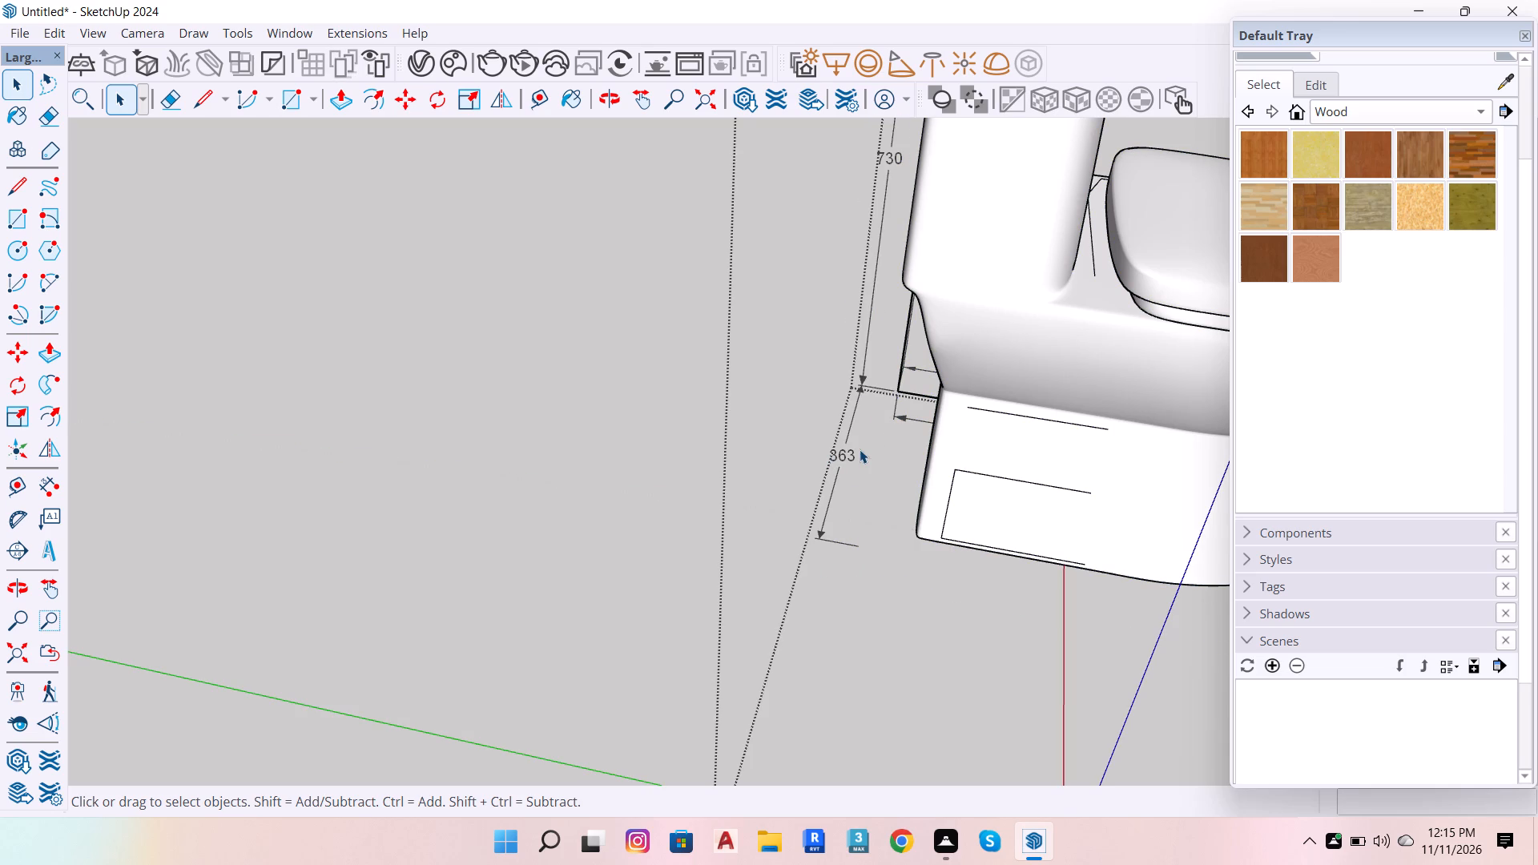
{"action": "left_click", "coordinate": [847, 453]}
{"action": "key", "text": "Delete"}
{"action": "left_click", "coordinate": [906, 415]}
{"action": "key", "text": "Delete"}
{"action": "left_click", "coordinate": [900, 417]}
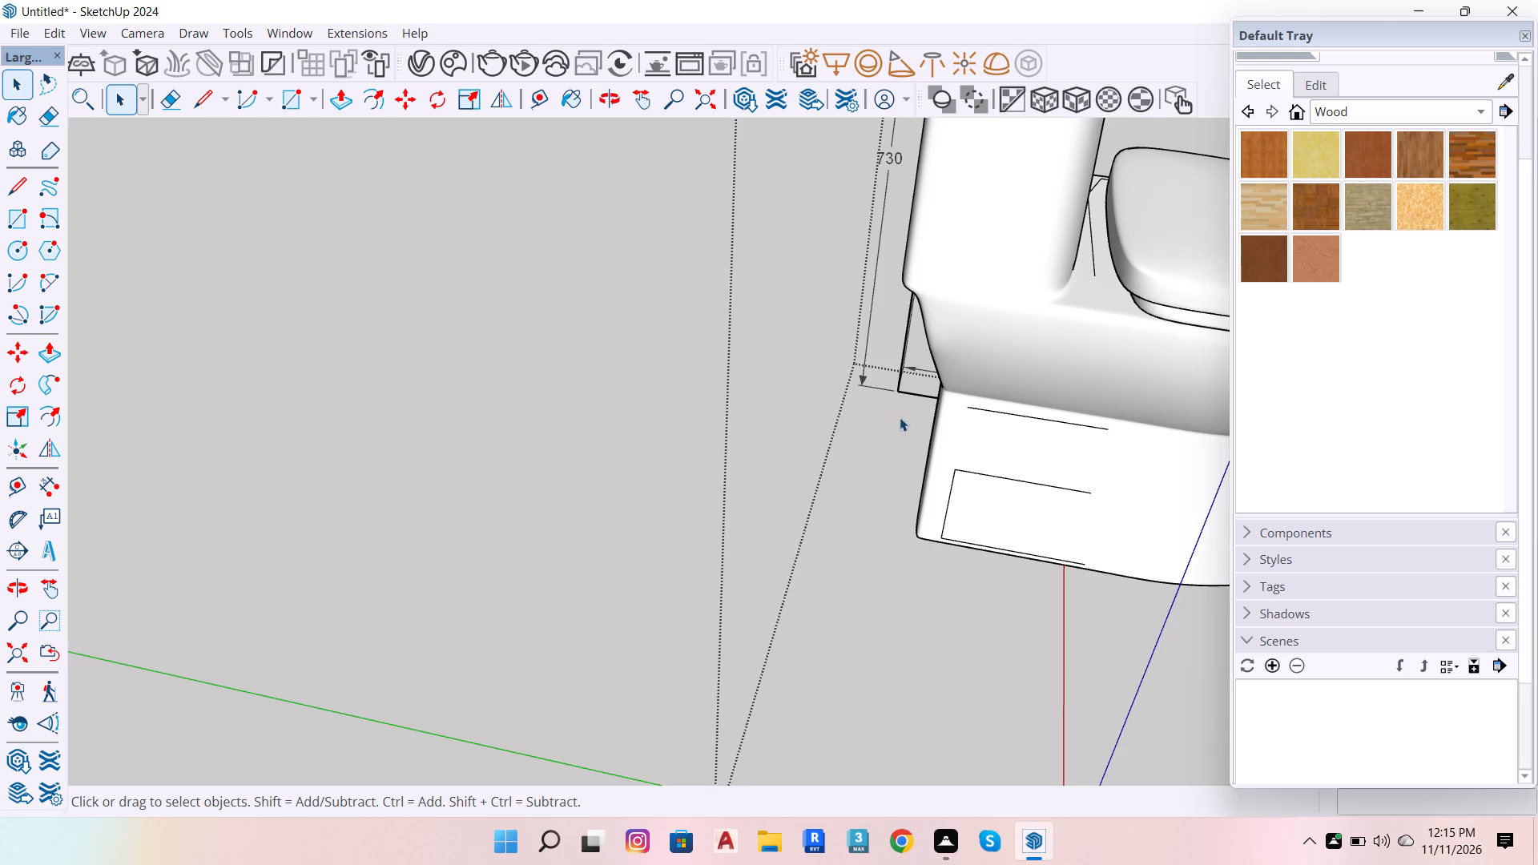
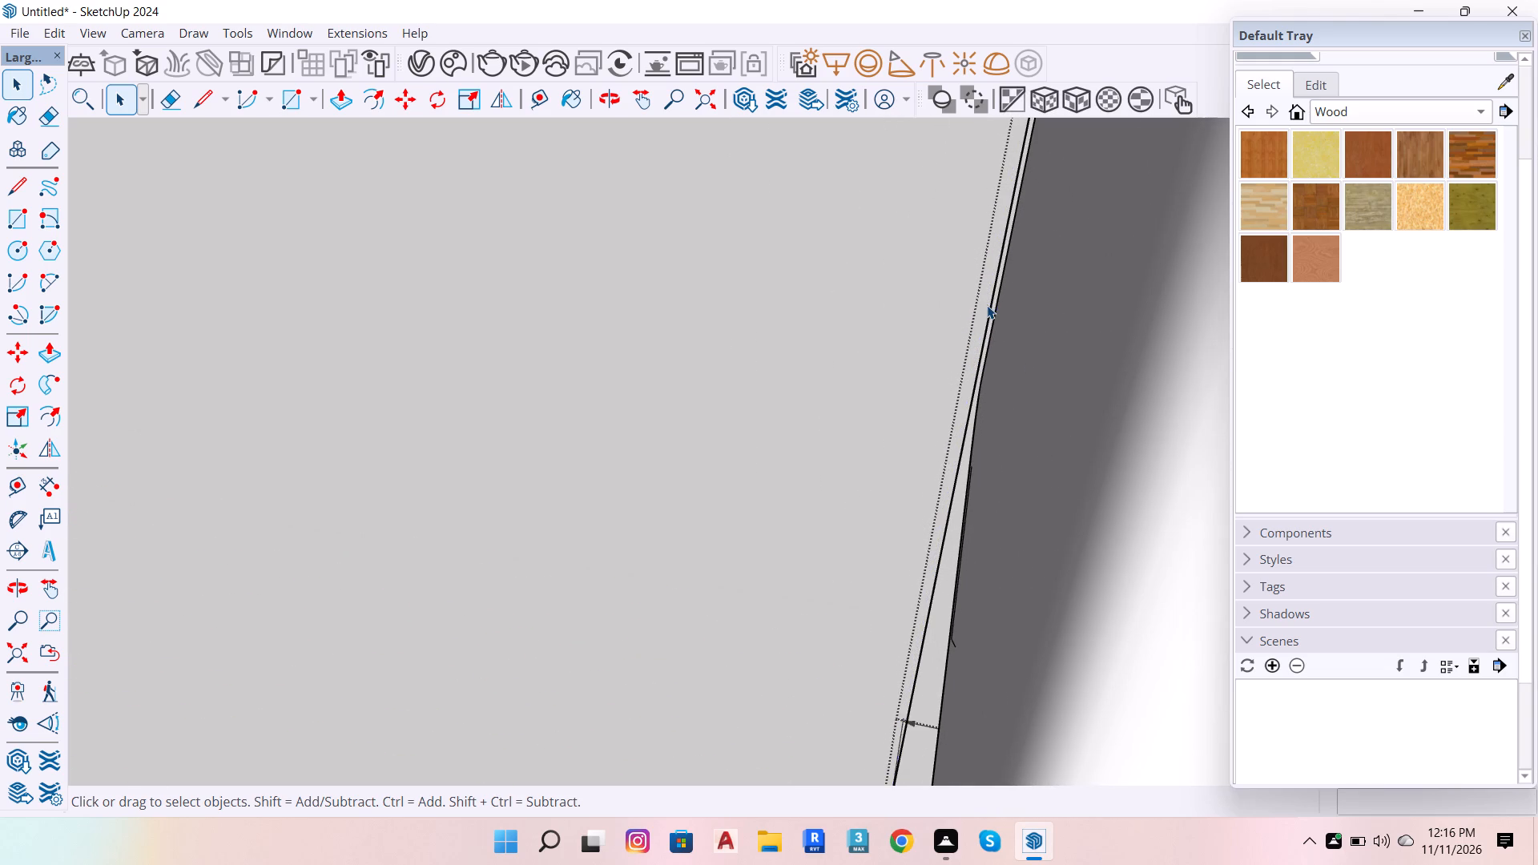
Delete the 735 dimension along the base of the imported toilet.
{"action": "scroll", "coordinate": [1022, 404], "scroll_direction": "down", "scroll_amount": 11}
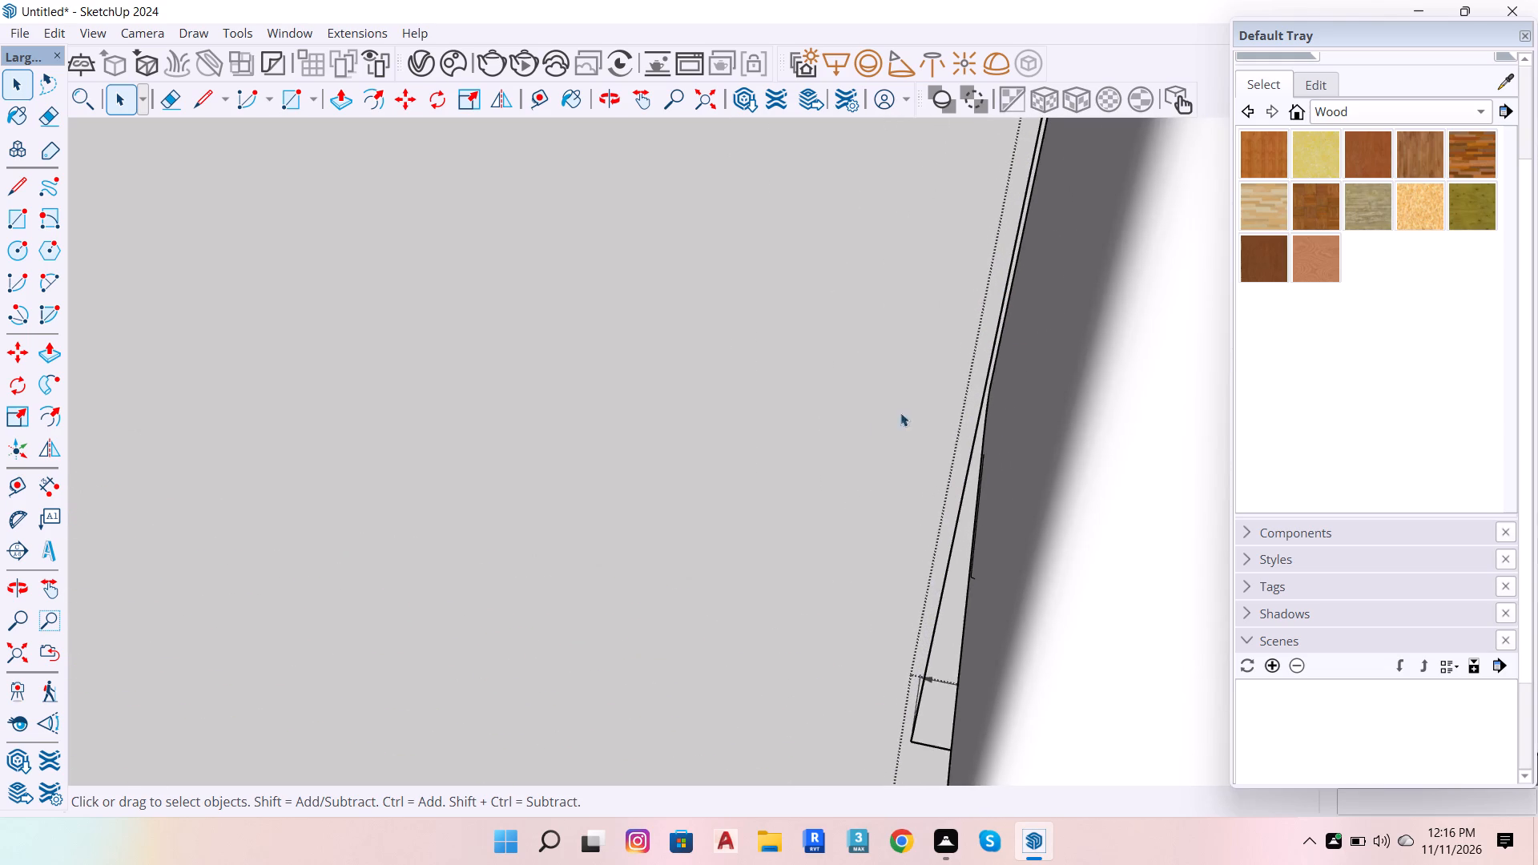
{"action": "scroll", "coordinate": [900, 412], "scroll_direction": "down", "scroll_amount": 3}
{"action": "scroll", "coordinate": [802, 421], "scroll_direction": "down", "scroll_amount": 15}
{"action": "scroll", "coordinate": [817, 522], "scroll_direction": "down", "scroll_amount": 7}
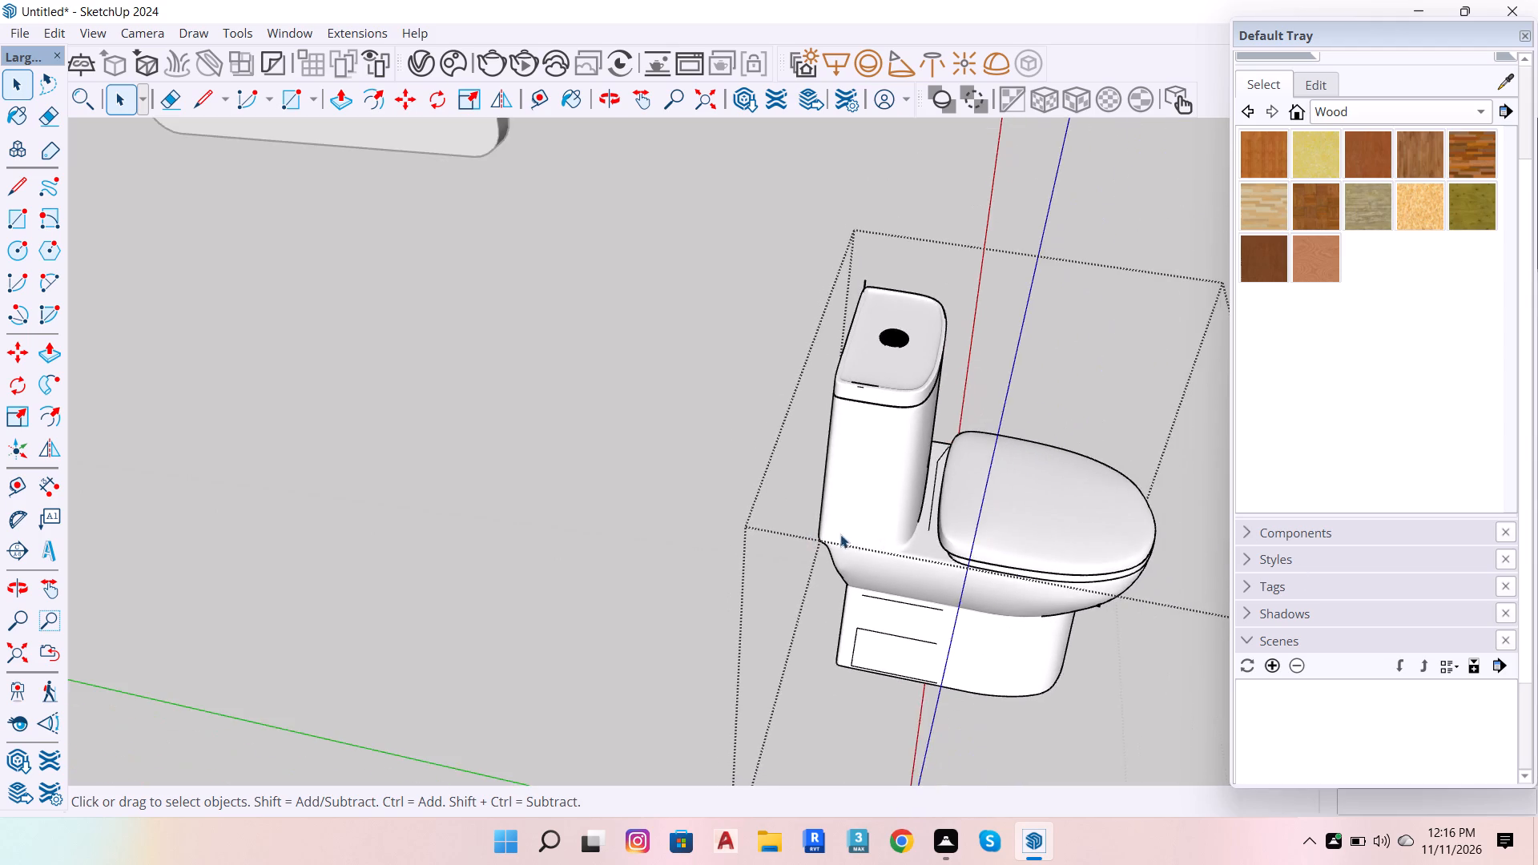
{"action": "scroll", "coordinate": [854, 545], "scroll_direction": "down", "scroll_amount": 6}
{"action": "key", "text": "o"}
{"action": "left_click_drag", "start_coordinate": [926, 550], "coordinate": [486, 547]}
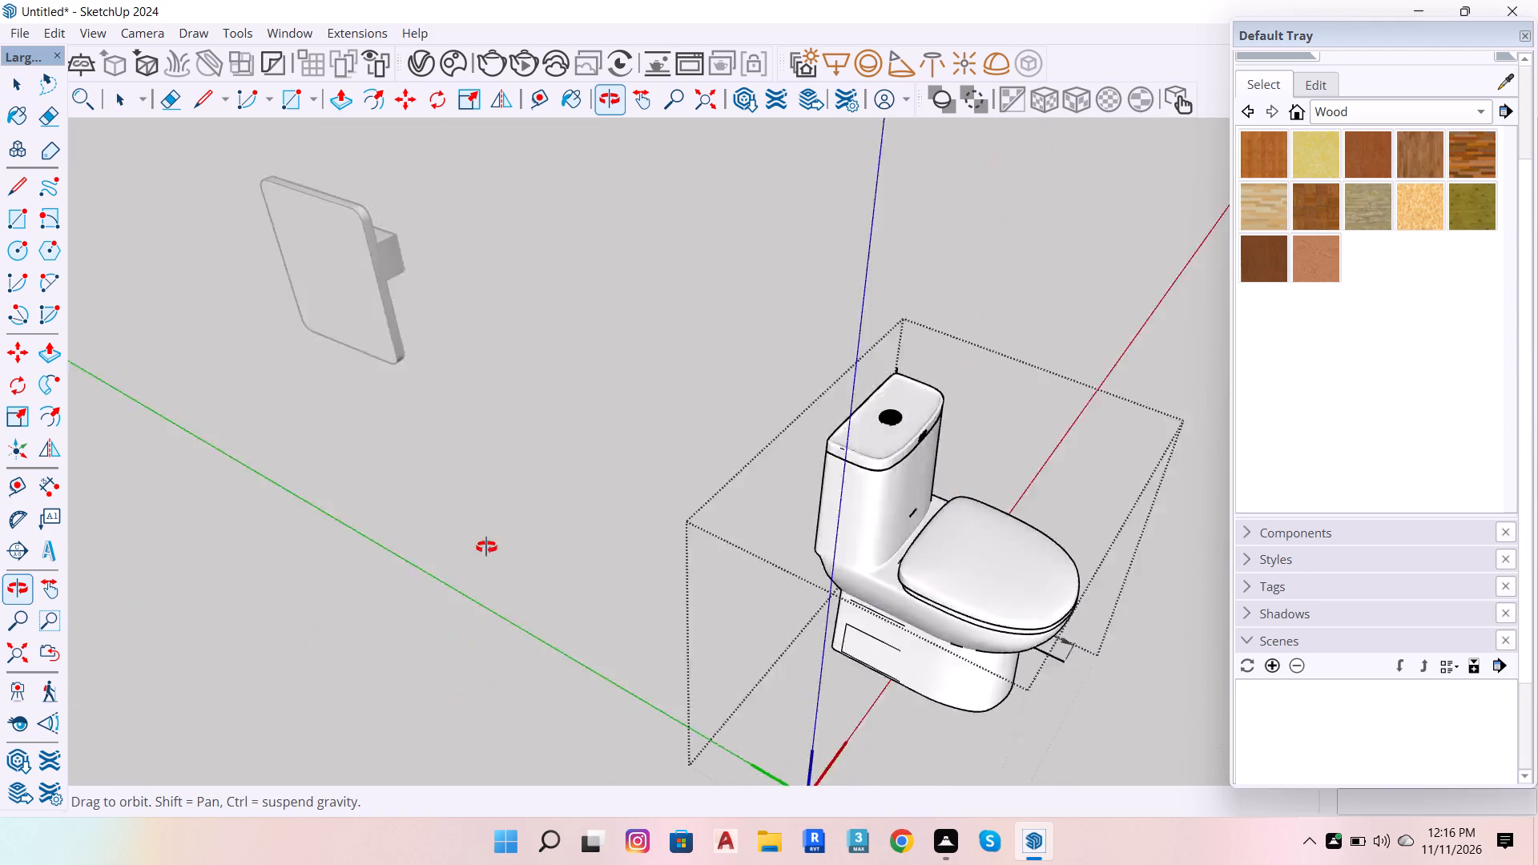
{"action": "left_click_drag", "start_coordinate": [486, 547], "coordinate": [0, 502]}
{"action": "scroll", "coordinate": [536, 344], "scroll_direction": "down", "scroll_amount": 7}
{"action": "scroll", "coordinate": [764, 722], "scroll_direction": "up", "scroll_amount": 4}
{"action": "key", "text": "m"}
{"action": "scroll", "coordinate": [938, 551], "scroll_direction": "down", "scroll_amount": 6}
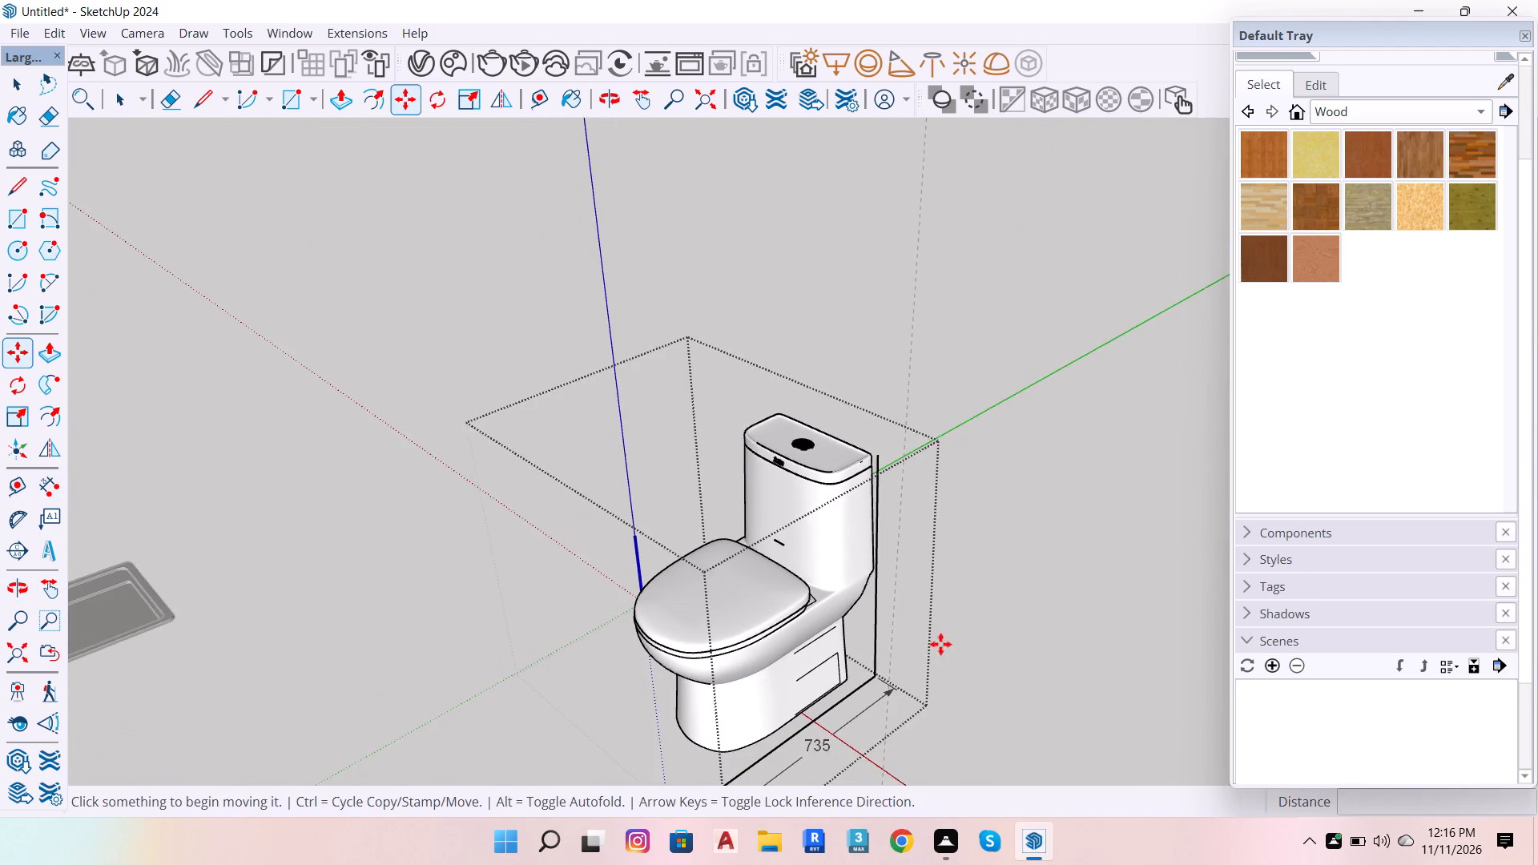
{"action": "scroll", "coordinate": [914, 675], "scroll_direction": "up", "scroll_amount": 4}
{"action": "left_click", "coordinate": [876, 702]}
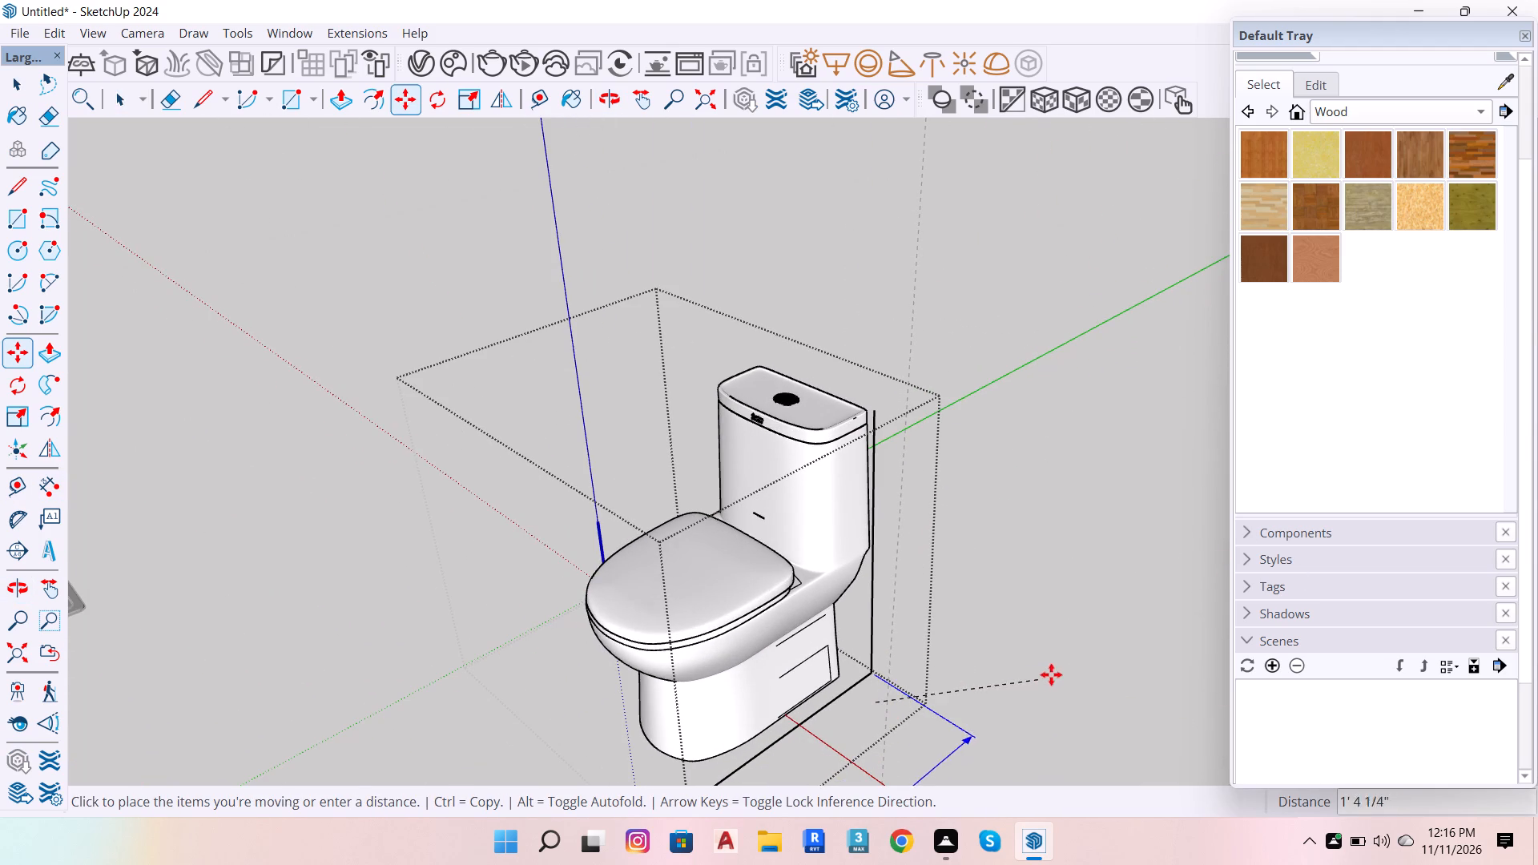
{"action": "key", "text": "Delete"}
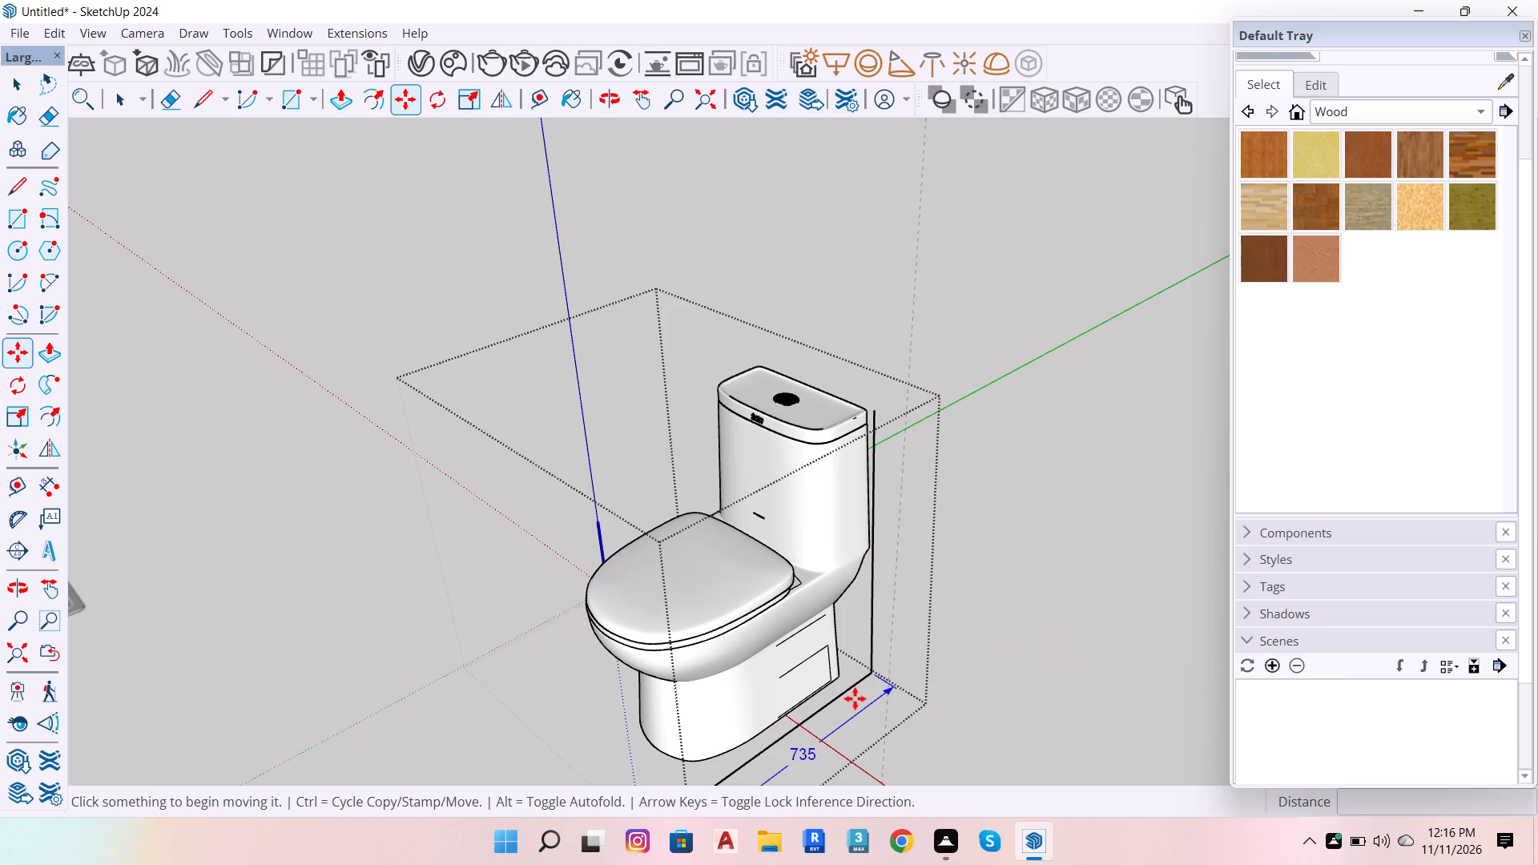
{"action": "key", "text": "space"}
{"action": "left_click", "coordinate": [867, 701]}
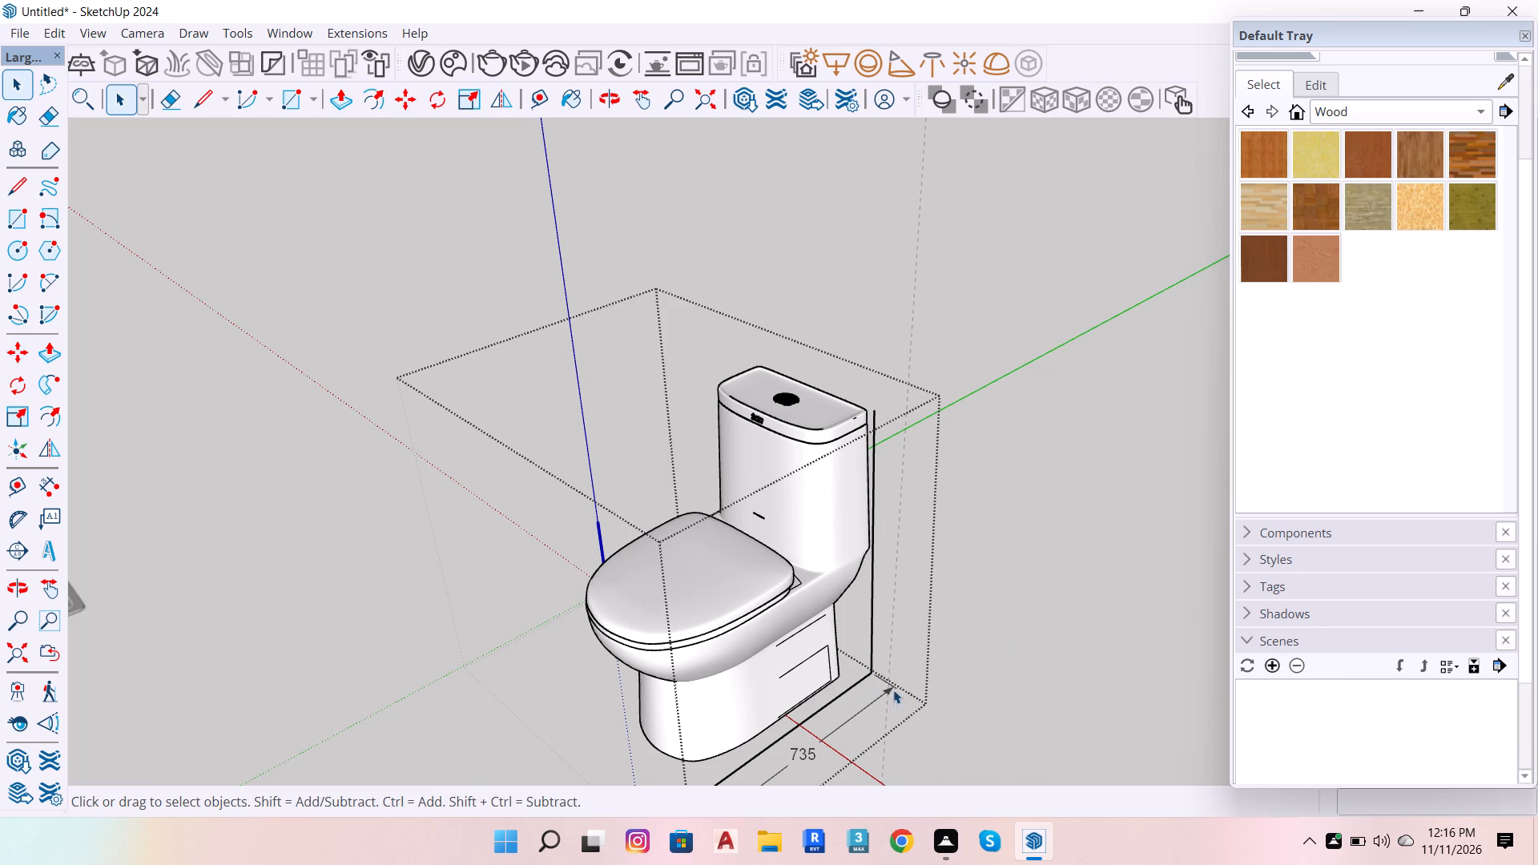
{"action": "left_click", "coordinate": [893, 690]}
{"action": "key", "text": "Delete"}
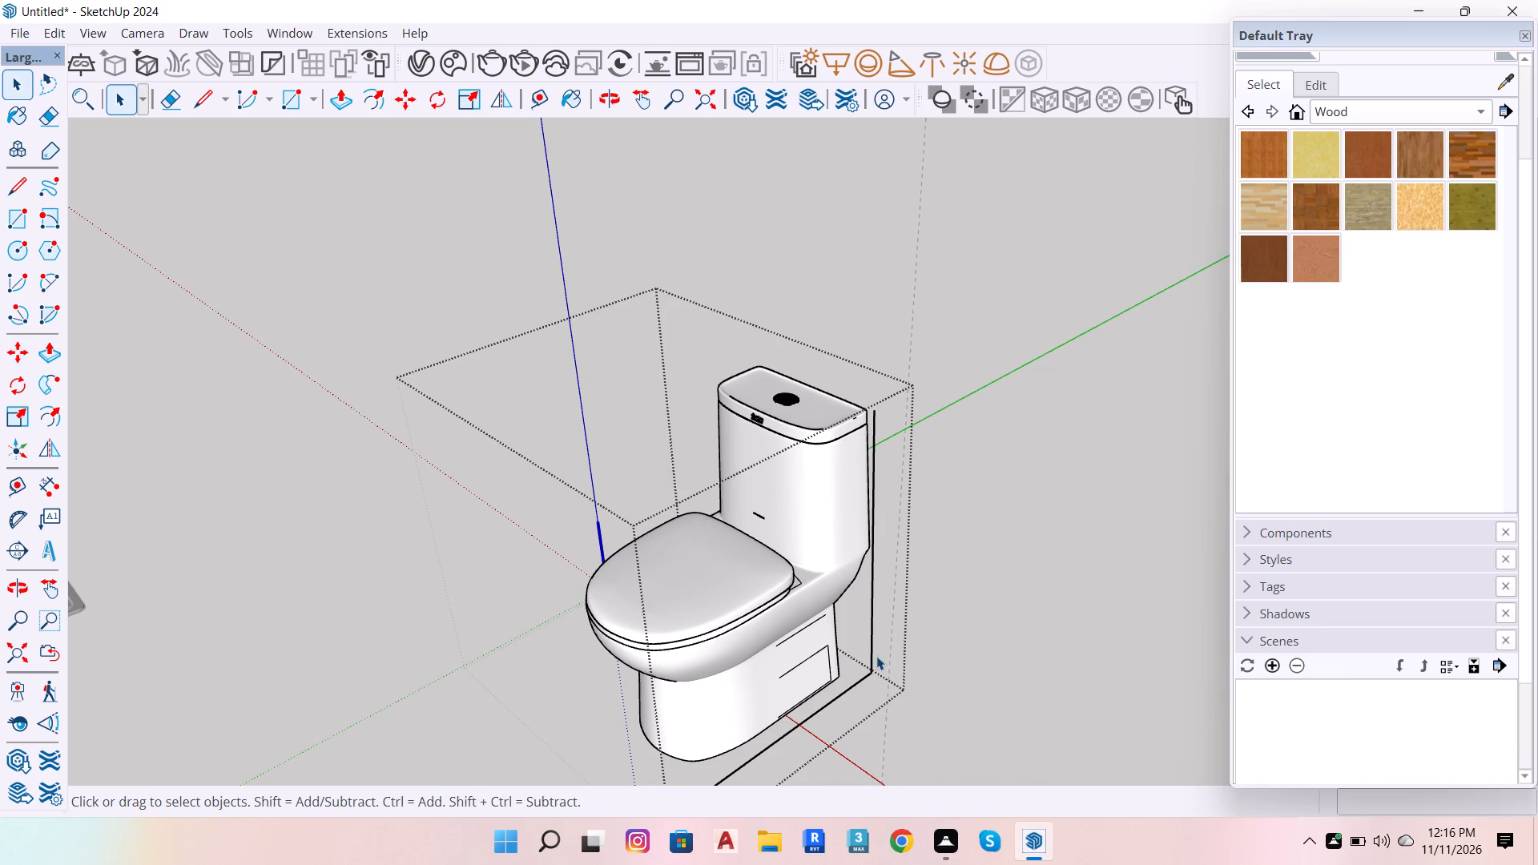
Delete the vertical line behind the toilet and the long line along its base.
{"action": "left_click", "coordinate": [876, 656]}
{"action": "key", "text": "Delete"}
{"action": "left_click", "coordinate": [868, 678]}
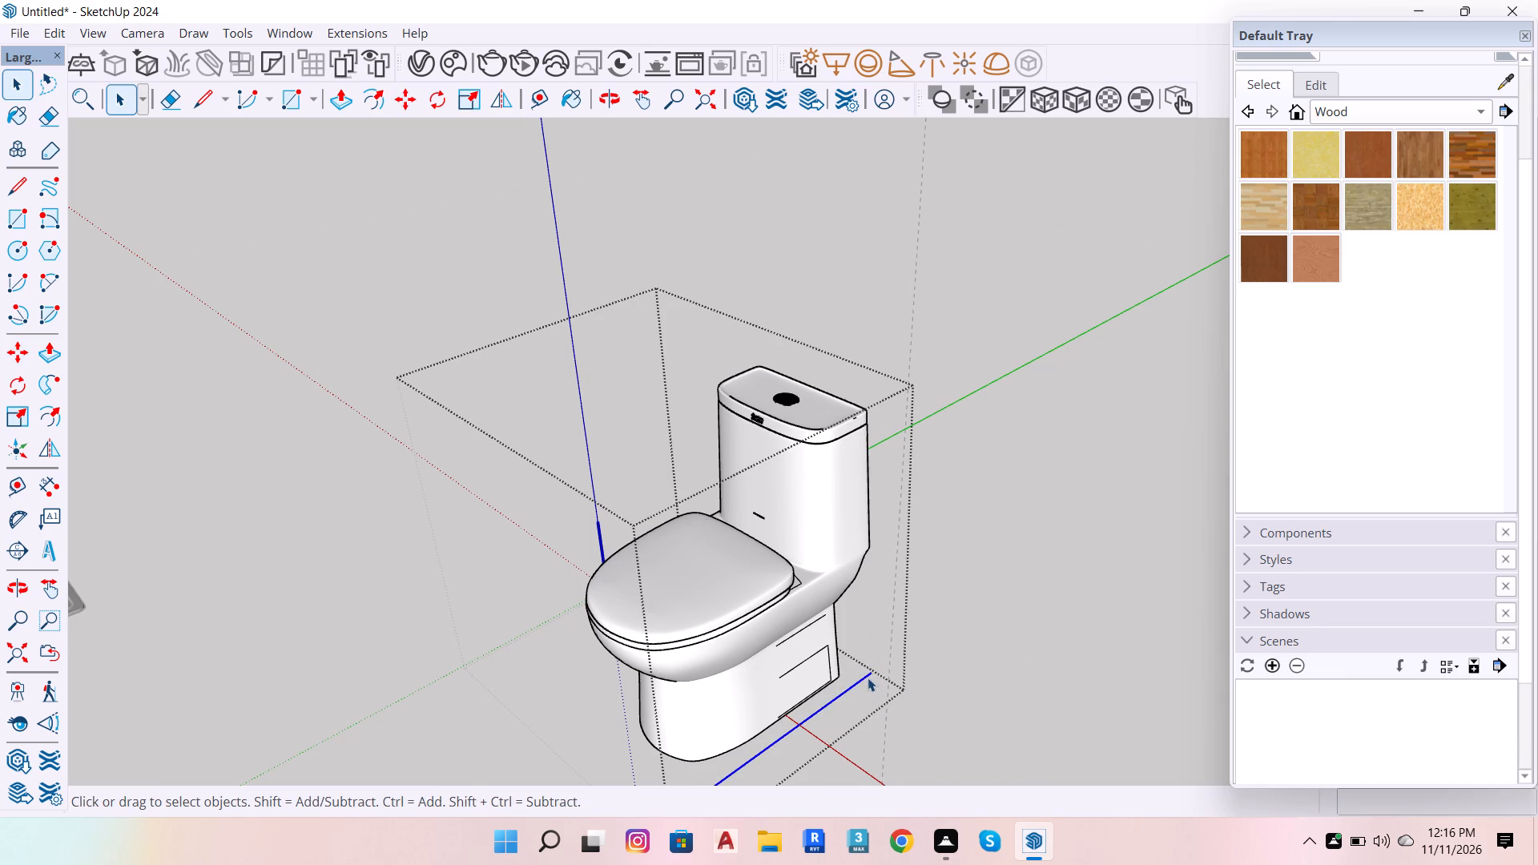
{"action": "key", "text": "Delete"}
Leave the toilet's nested editing level and explode the imported component that holds the window, shower fittings and toilet.
{"action": "scroll", "coordinate": [926, 639], "scroll_direction": "down", "scroll_amount": 7}
{"action": "left_click_drag", "start_coordinate": [1081, 578], "coordinate": [1074, 585]}
{"action": "scroll", "coordinate": [1030, 605], "scroll_direction": "down", "scroll_amount": 13}
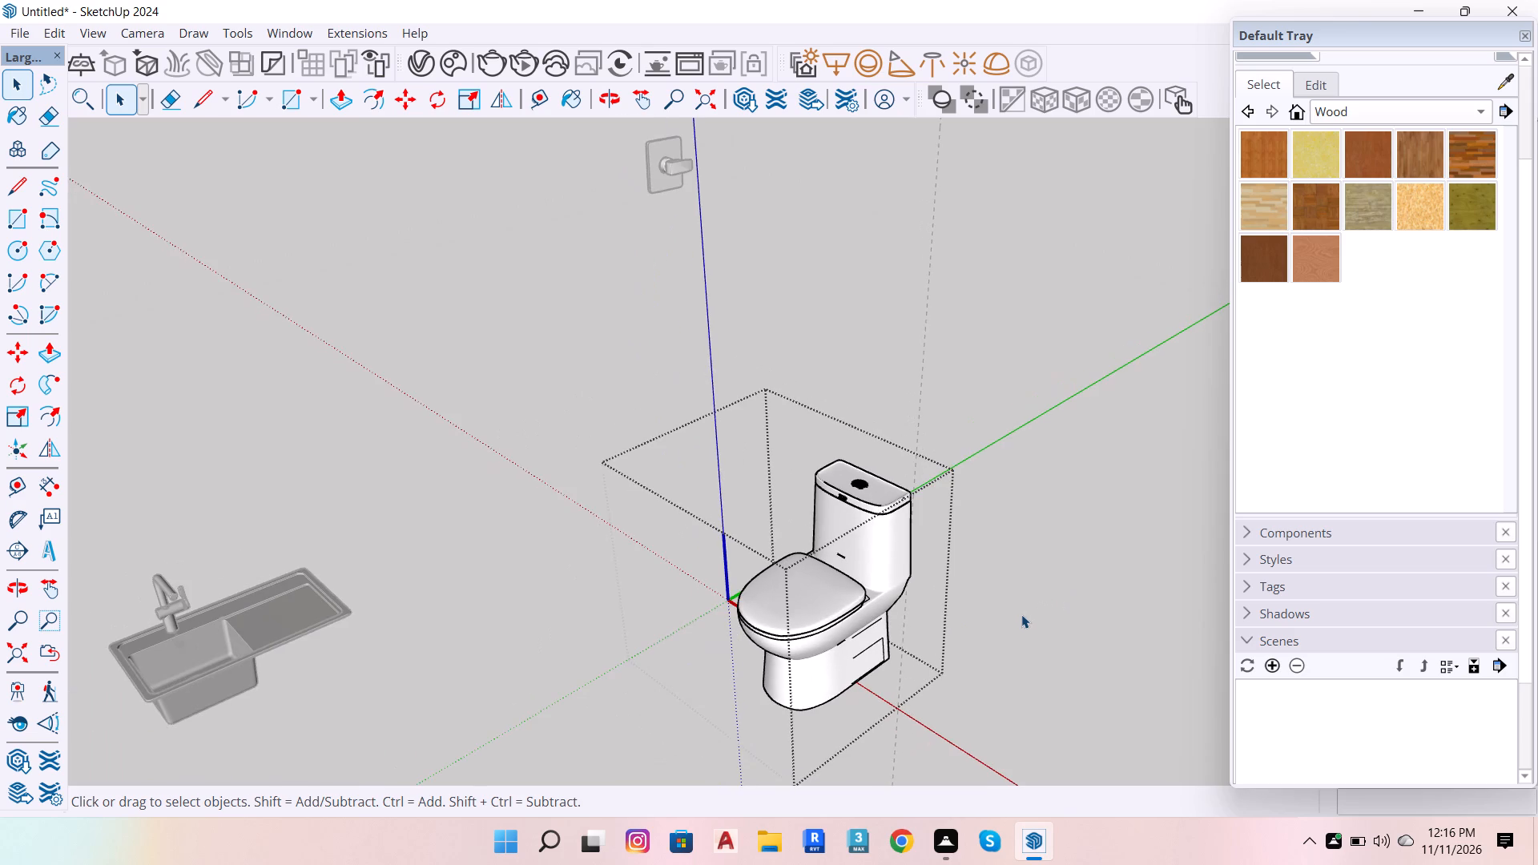
{"action": "scroll", "coordinate": [741, 637], "scroll_direction": "down", "scroll_amount": 8}
{"action": "double_click", "coordinate": [633, 469]}
{"action": "scroll", "coordinate": [936, 498], "scroll_direction": "down", "scroll_amount": 7}
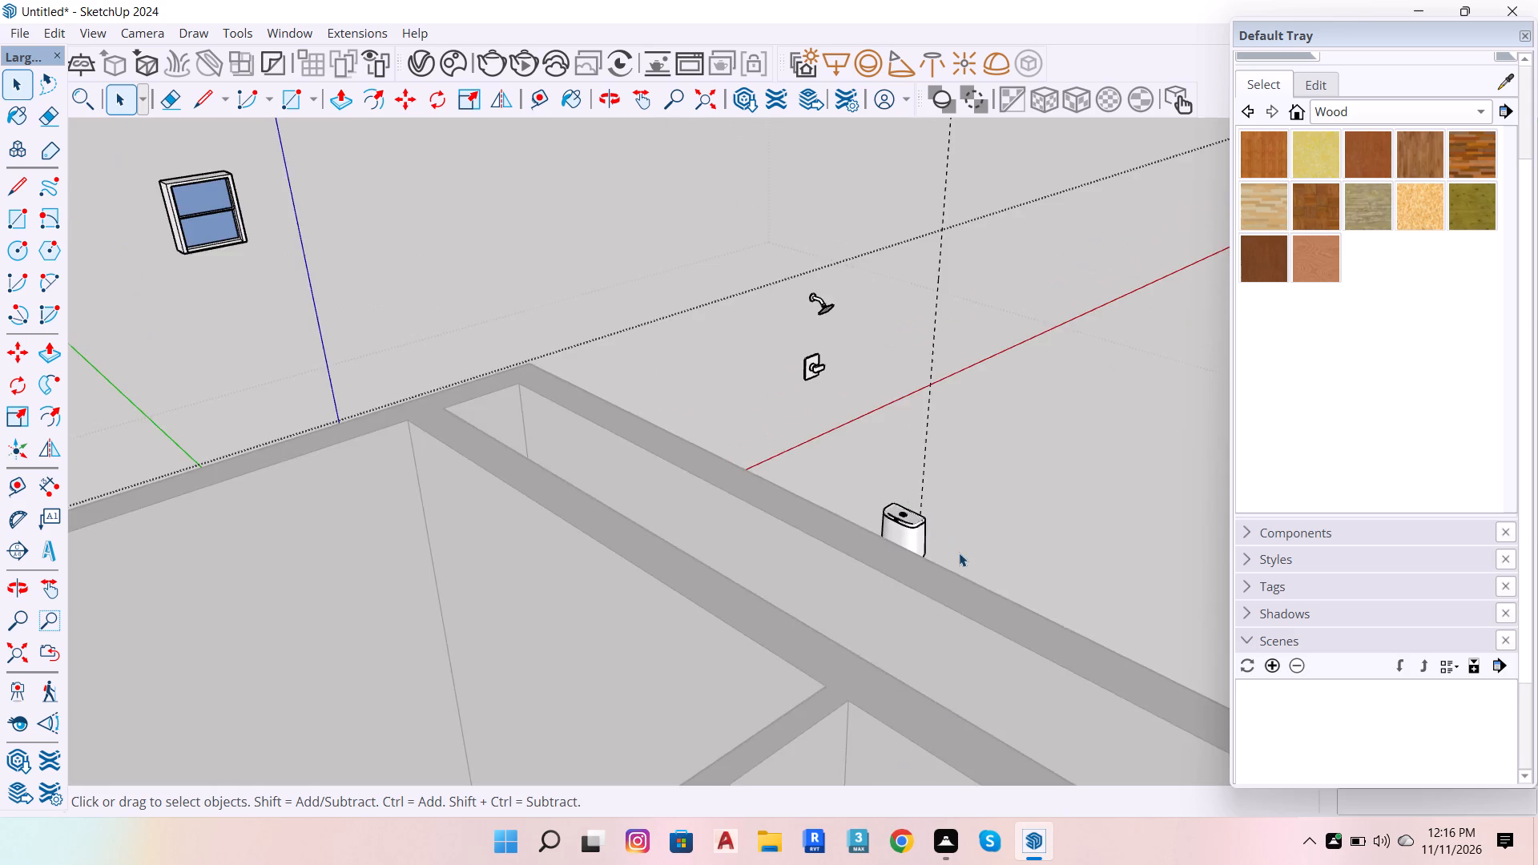
{"action": "scroll", "coordinate": [870, 308], "scroll_direction": "up", "scroll_amount": 7}
{"action": "scroll", "coordinate": [831, 408], "scroll_direction": "down", "scroll_amount": 11}
{"action": "scroll", "coordinate": [827, 493], "scroll_direction": "down", "scroll_amount": 6}
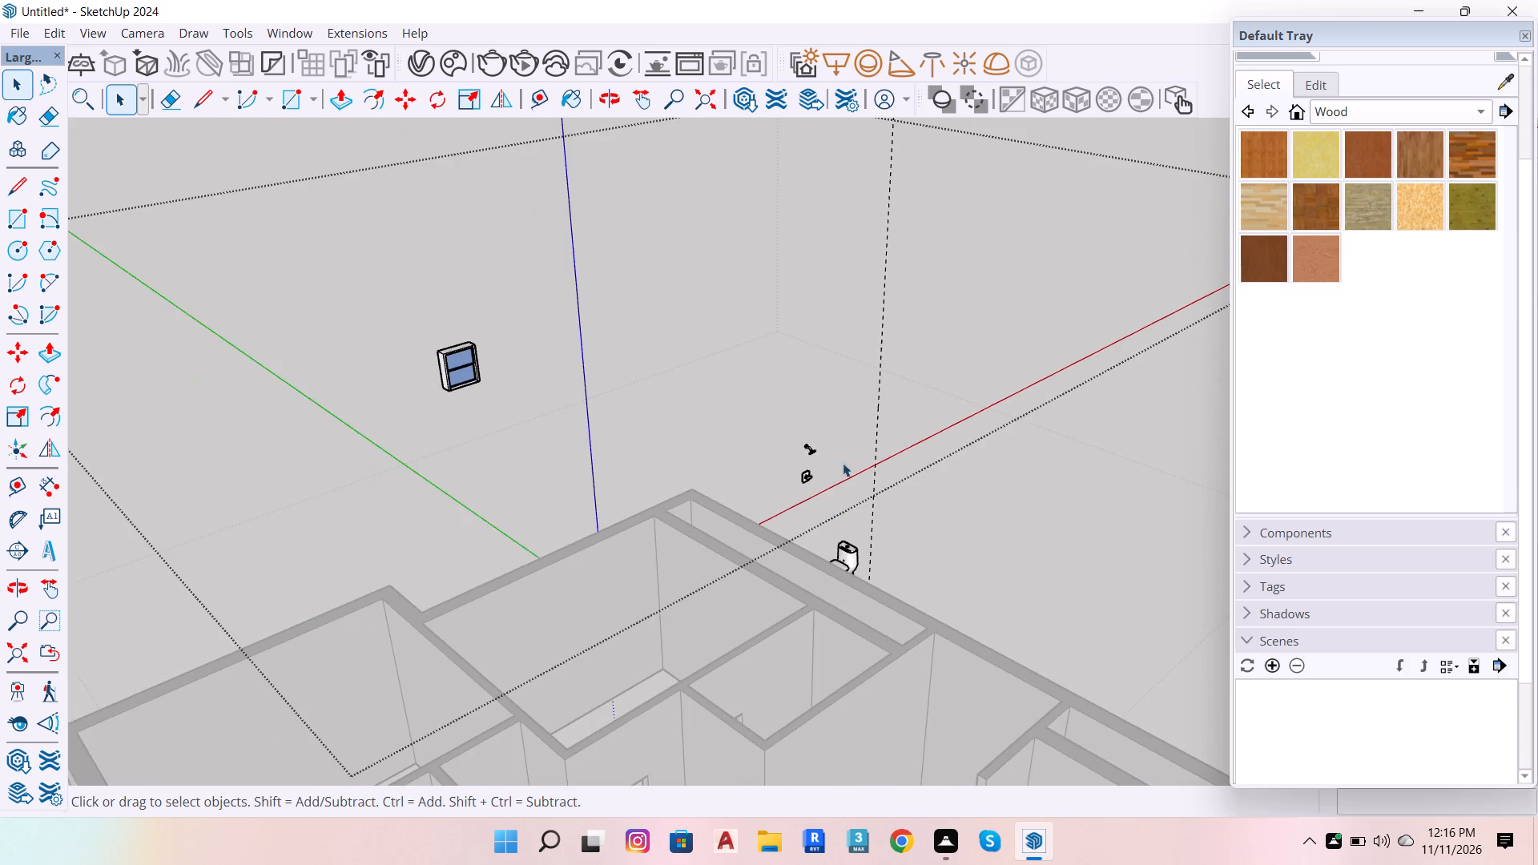
{"action": "scroll", "coordinate": [839, 400], "scroll_direction": "down", "scroll_amount": 6}
{"action": "scroll", "coordinate": [653, 477], "scroll_direction": "down", "scroll_amount": 7}
{"action": "double_click", "coordinate": [281, 404]}
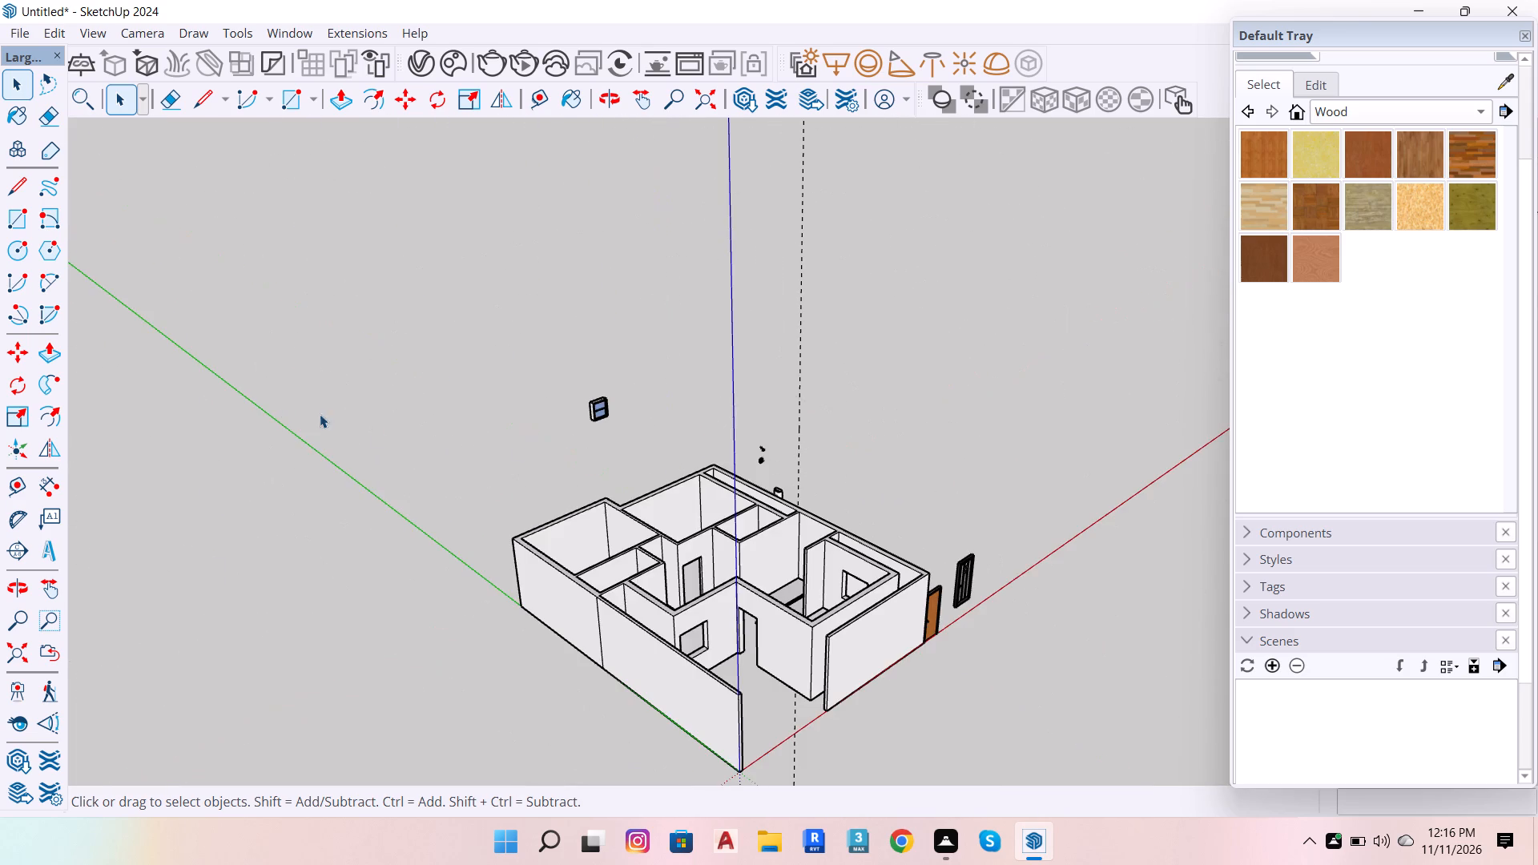
{"action": "scroll", "coordinate": [590, 414], "scroll_direction": "up", "scroll_amount": 6}
{"action": "left_click", "coordinate": [593, 411]}
{"action": "right_click", "coordinate": [593, 410]}
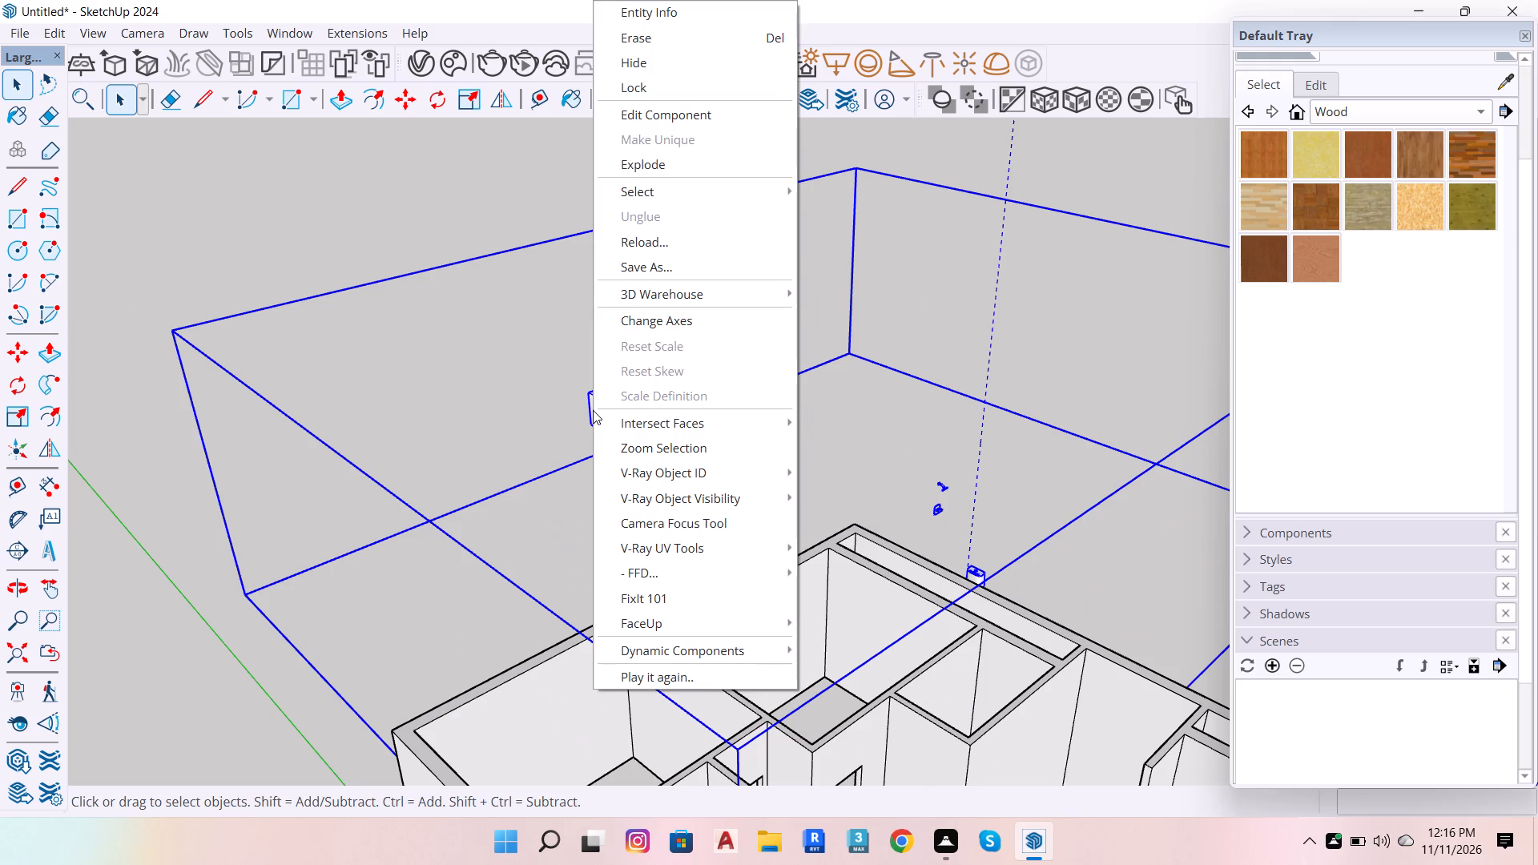
{"action": "left_click", "coordinate": [773, 164]}
{"action": "scroll", "coordinate": [483, 462], "scroll_direction": "down", "scroll_amount": 6}
{"action": "left_click", "coordinate": [1083, 215]}
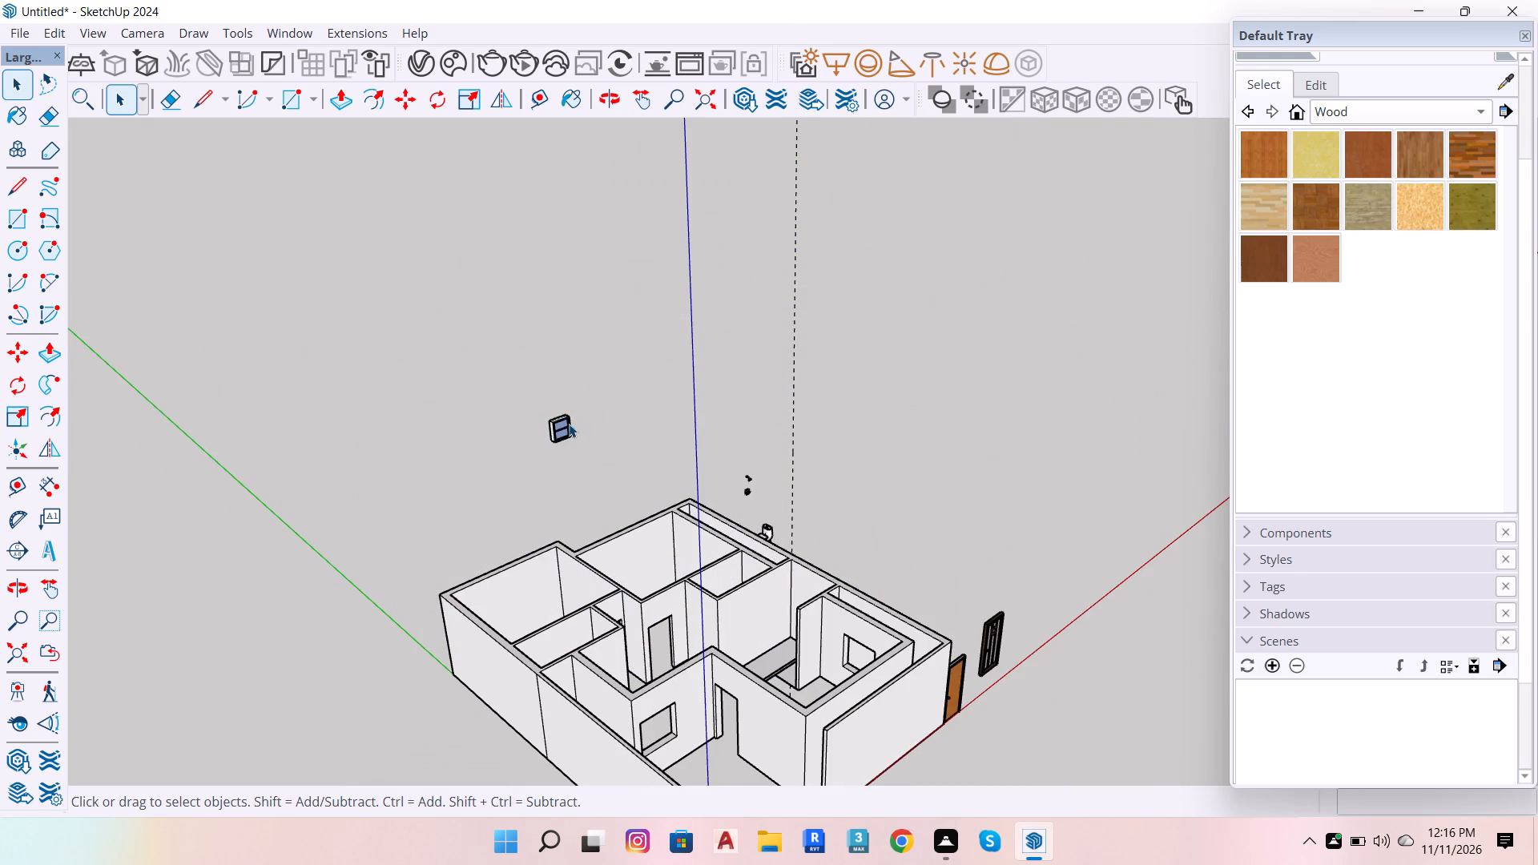
Check whether the window, shower fittings and toilet can be selected as separate objects.
{"action": "left_click", "coordinate": [566, 423]}
{"action": "left_click", "coordinate": [749, 486]}
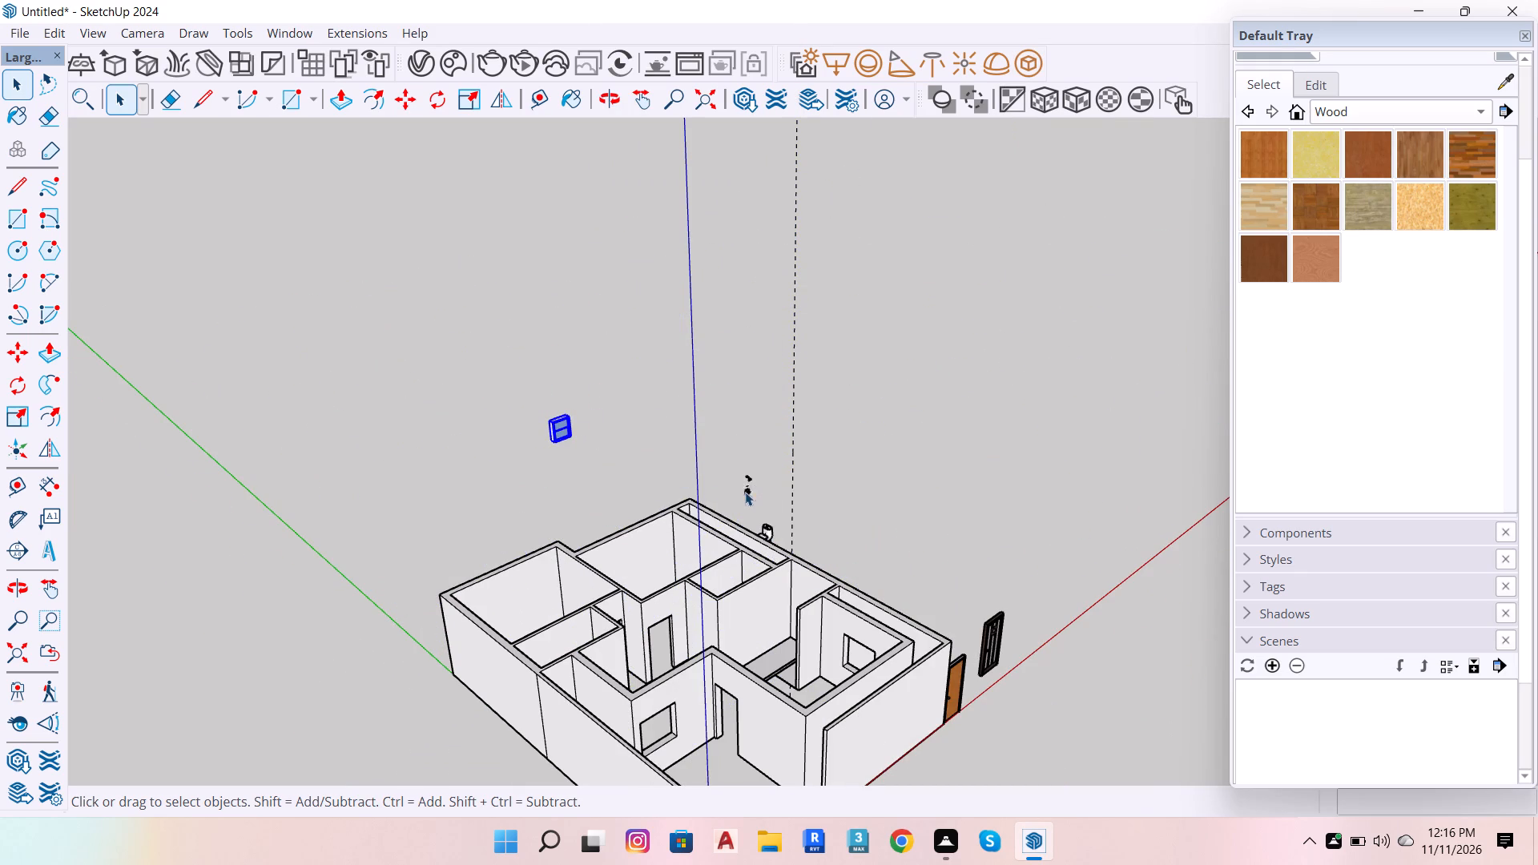
{"action": "scroll", "coordinate": [752, 497], "scroll_direction": "up", "scroll_amount": 6}
{"action": "left_click", "coordinate": [784, 563]}
{"action": "scroll", "coordinate": [755, 439], "scroll_direction": "down", "scroll_amount": 7}
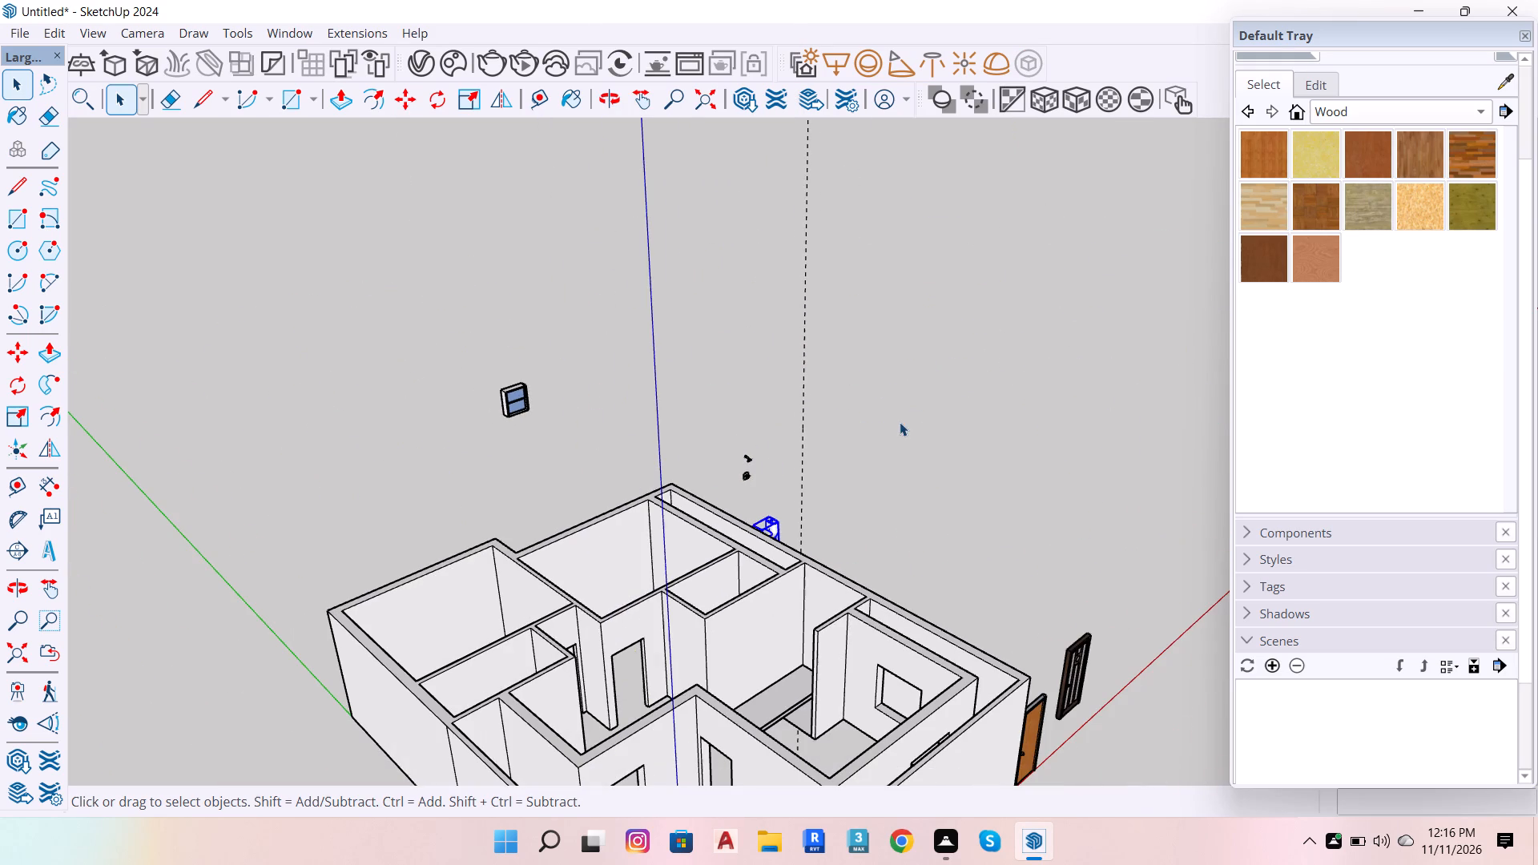
{"action": "double_click", "coordinate": [900, 422]}
{"action": "scroll", "coordinate": [872, 456], "scroll_direction": "down", "scroll_amount": 2}
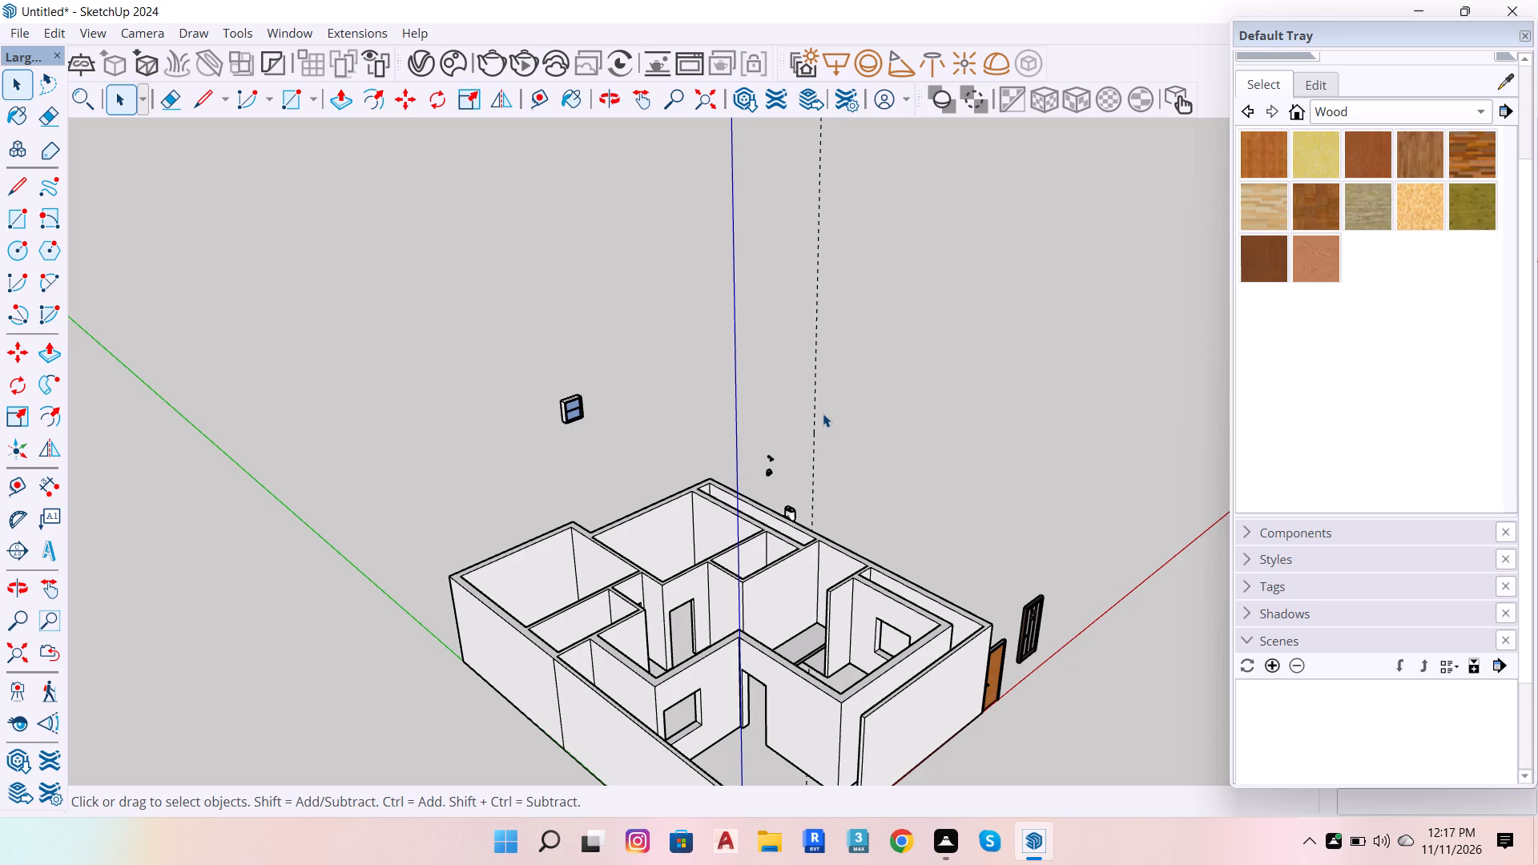
Rotate the toilet 90 degrees horizontally about a point beside its rear base corner.
{"action": "scroll", "coordinate": [517, 296], "scroll_direction": "down", "scroll_amount": 6}
{"action": "scroll", "coordinate": [602, 497], "scroll_direction": "up", "scroll_amount": 6}
{"action": "scroll", "coordinate": [728, 454], "scroll_direction": "up", "scroll_amount": 13}
{"action": "scroll", "coordinate": [800, 420], "scroll_direction": "up", "scroll_amount": 6}
{"action": "key", "text": "space"}
{"action": "left_click", "coordinate": [783, 464]}
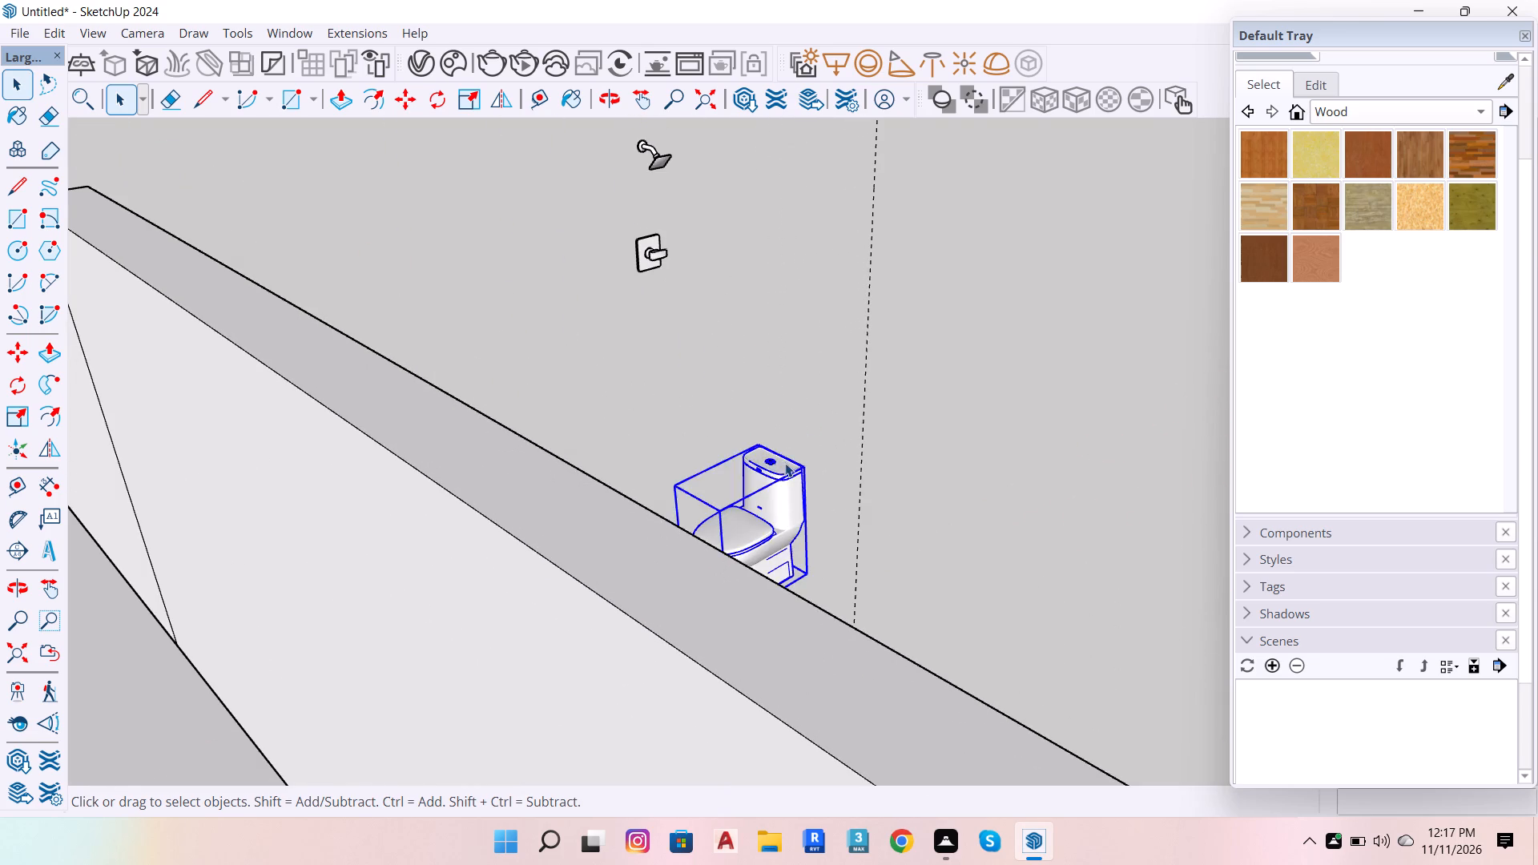
{"action": "scroll", "coordinate": [858, 435], "scroll_direction": "down", "scroll_amount": 6}
{"action": "scroll", "coordinate": [853, 449], "scroll_direction": "up", "scroll_amount": 6}
{"action": "scroll", "coordinate": [0, 417], "scroll_direction": "down", "scroll_amount": 3}
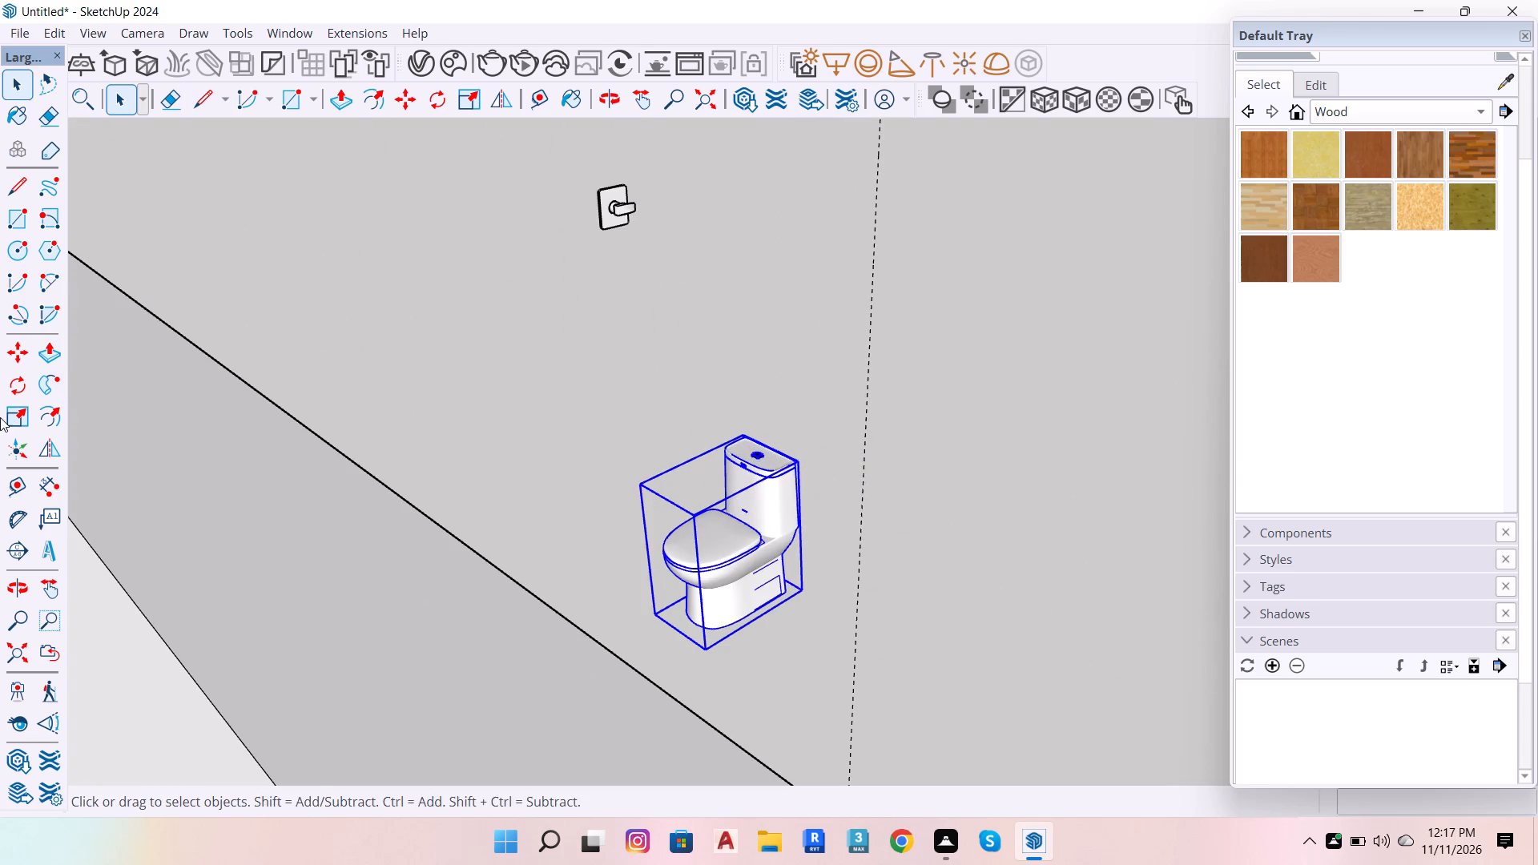
{"action": "scroll", "coordinate": [0, 417], "scroll_direction": "down", "scroll_amount": 3}
{"action": "scroll", "coordinate": [139, 478], "scroll_direction": "down", "scroll_amount": 6}
{"action": "scroll", "coordinate": [867, 654], "scroll_direction": "up", "scroll_amount": 5}
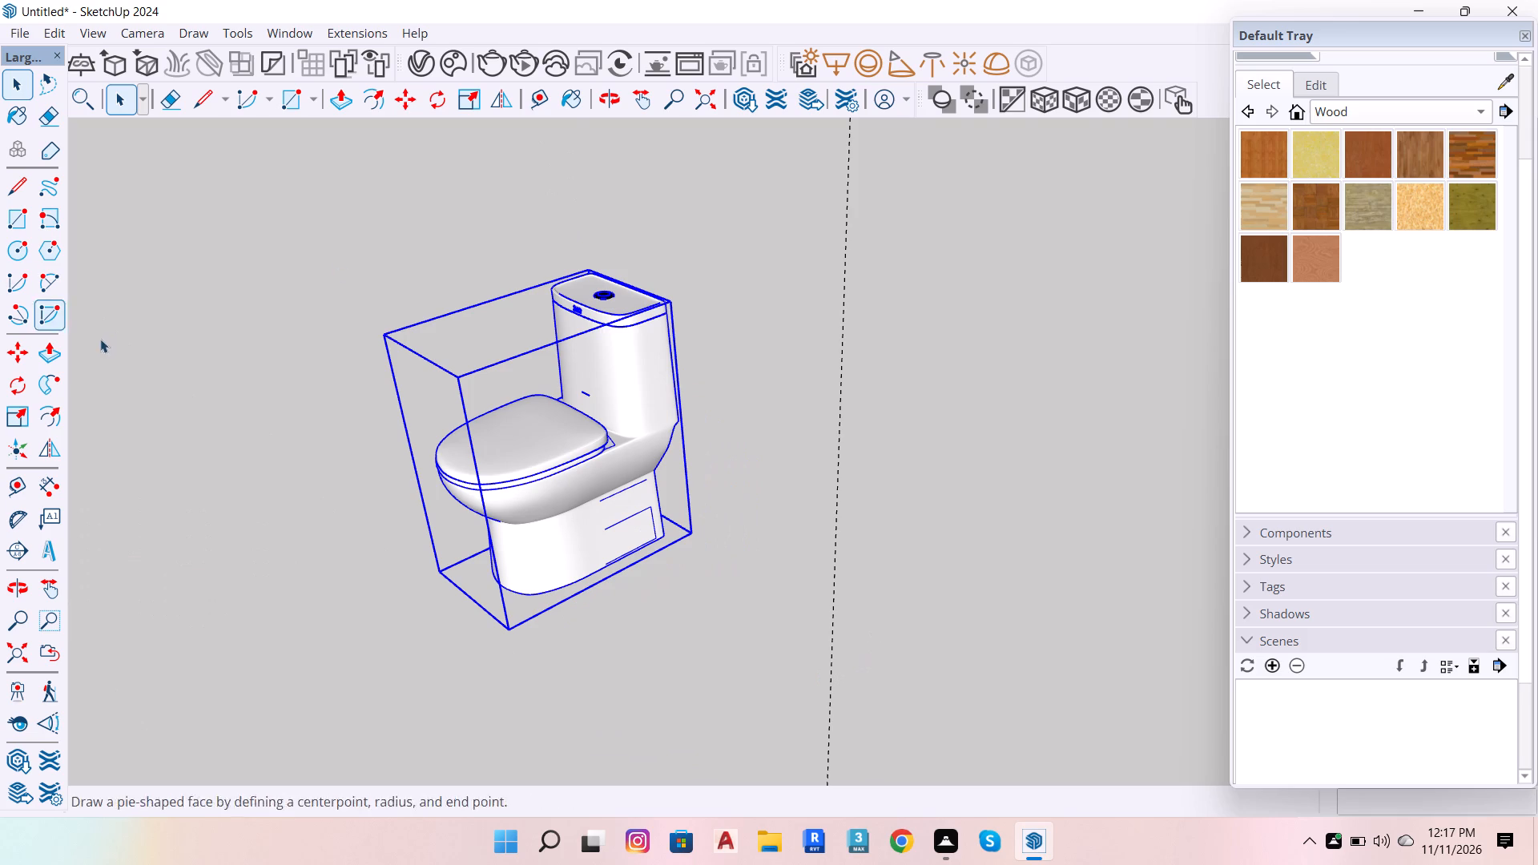
{"action": "left_click", "coordinate": [17, 395]}
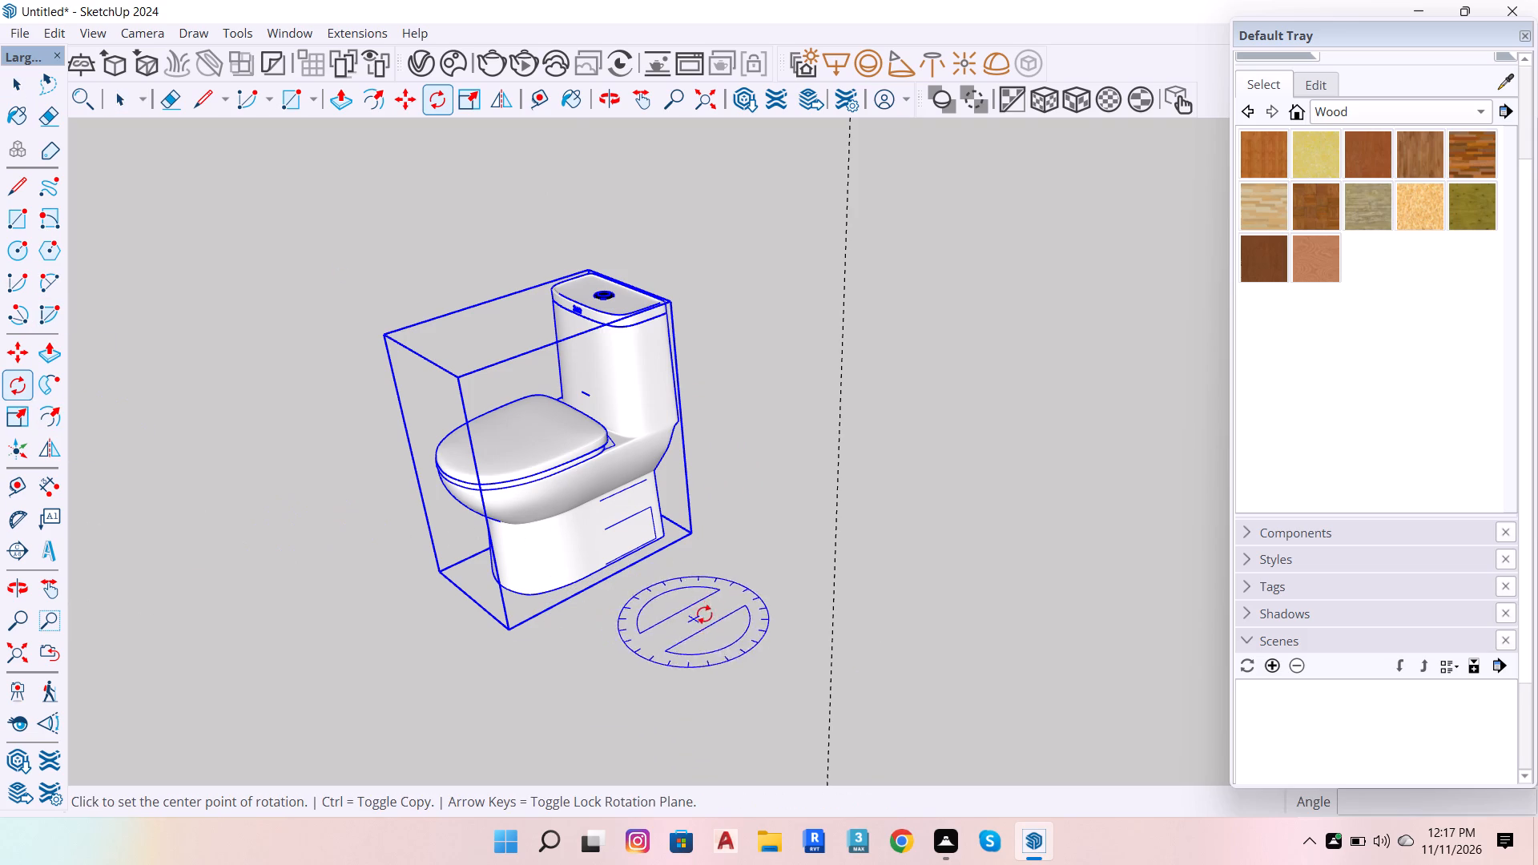
{"action": "left_click", "coordinate": [715, 561]}
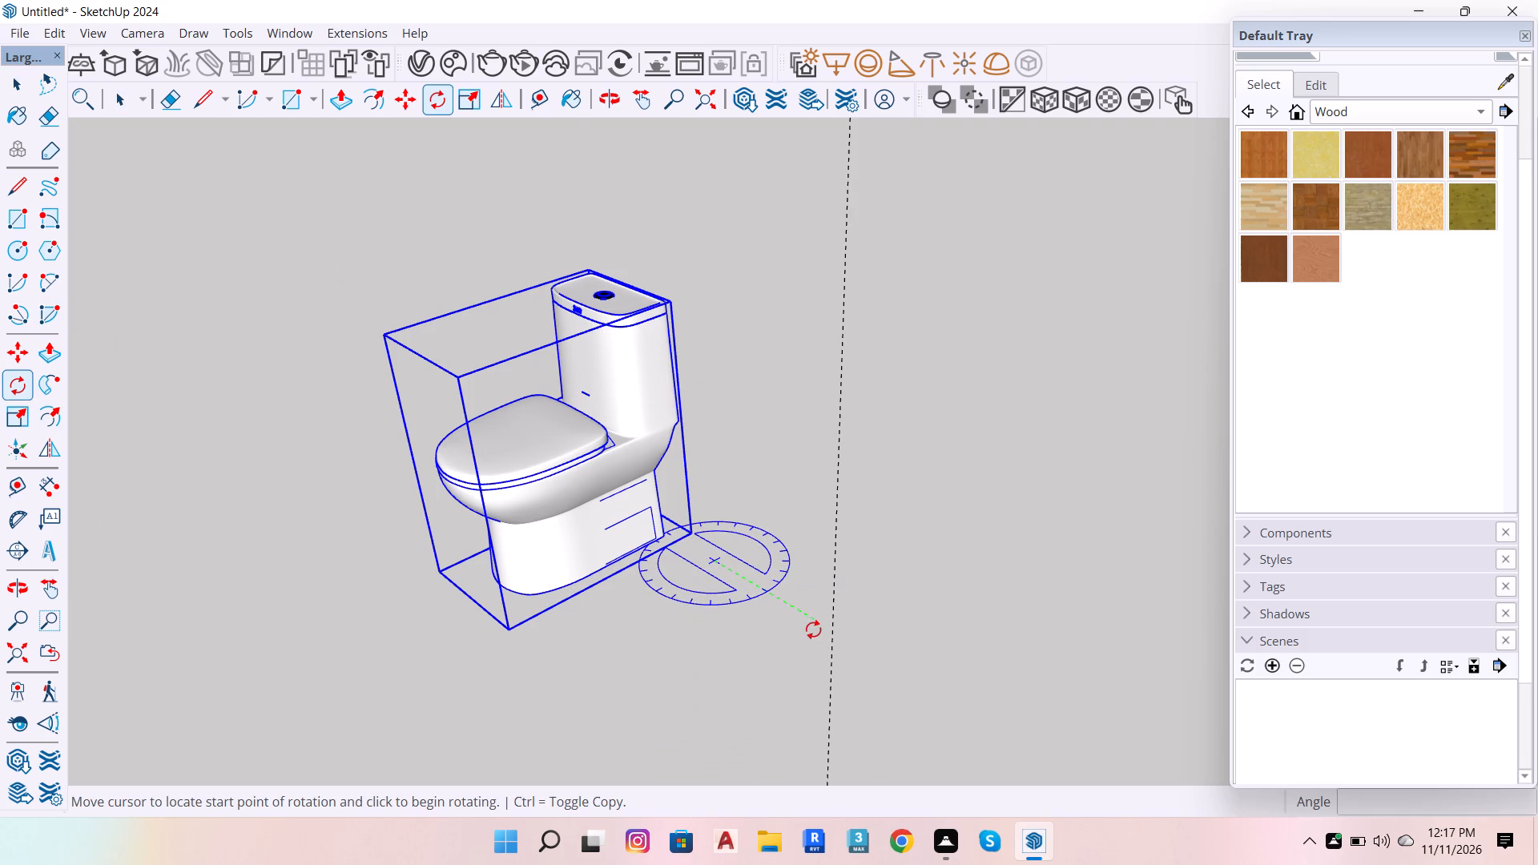
{"action": "left_click", "coordinate": [813, 630]}
{"action": "left_click", "coordinate": [862, 492]}
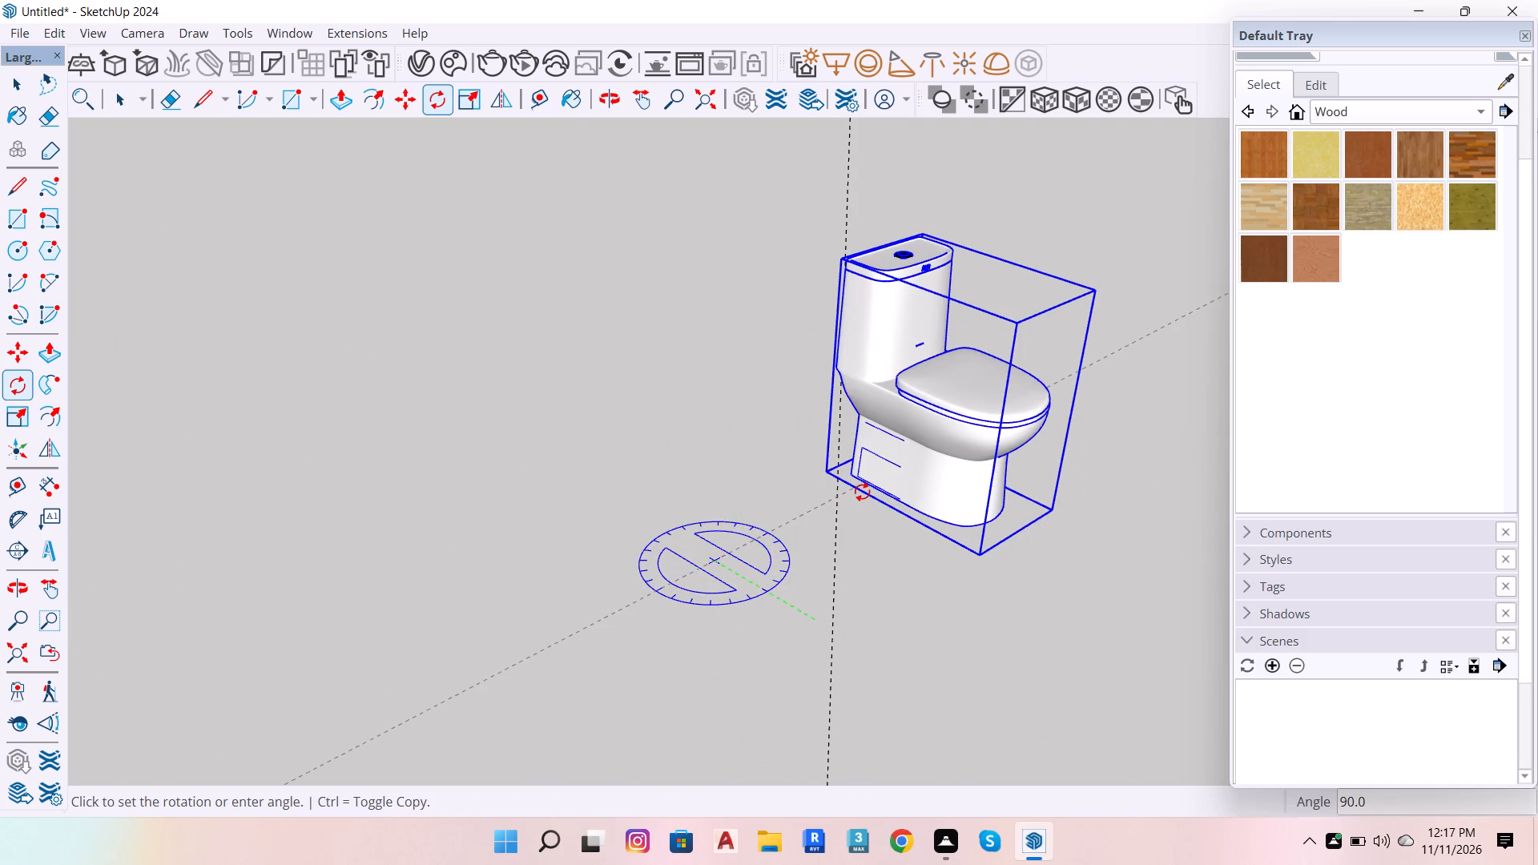
{"action": "key", "text": "space"}
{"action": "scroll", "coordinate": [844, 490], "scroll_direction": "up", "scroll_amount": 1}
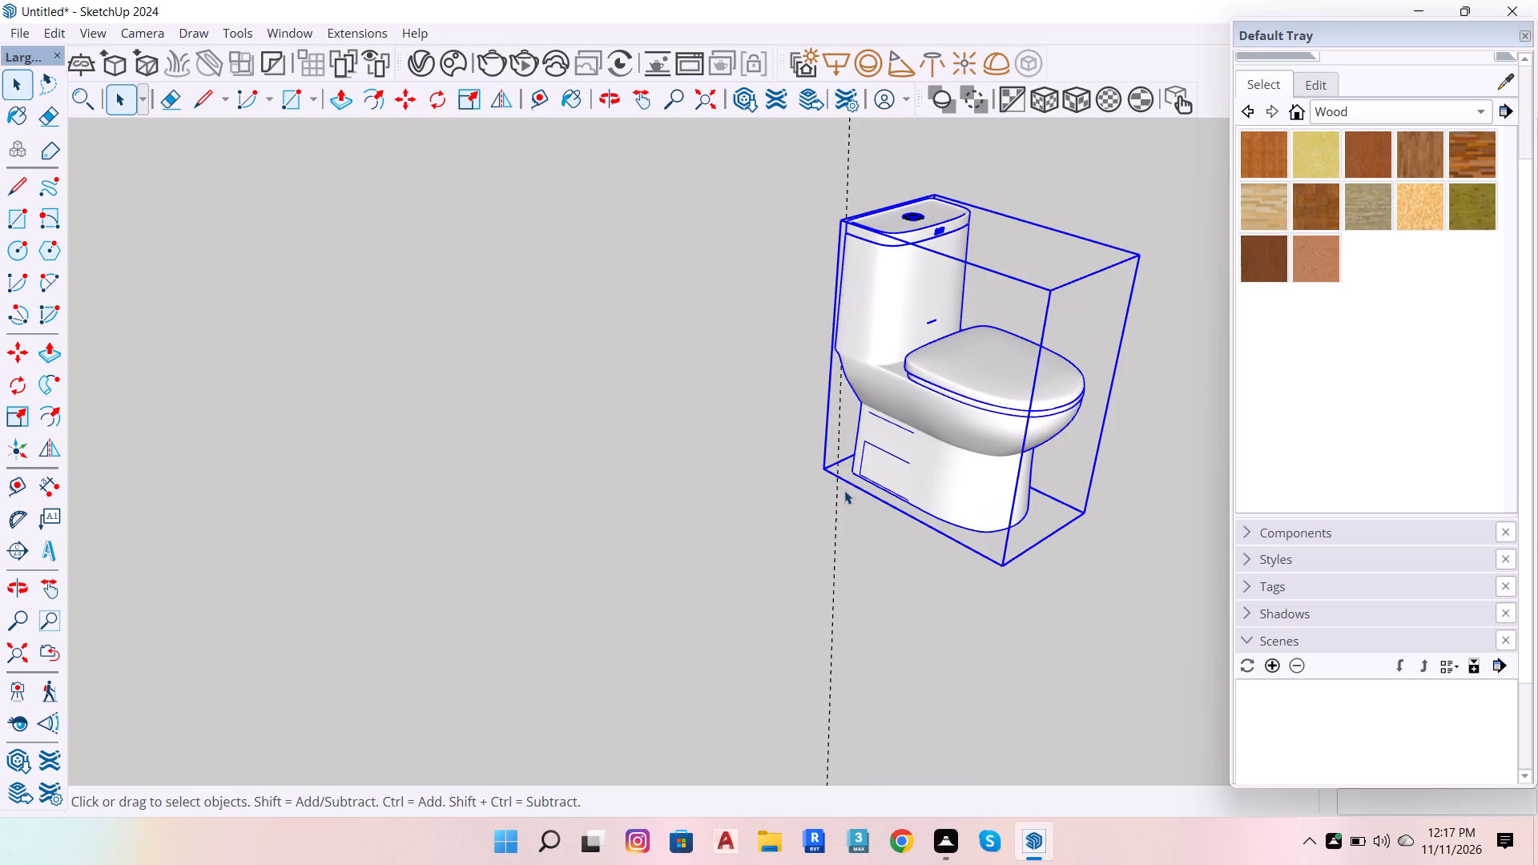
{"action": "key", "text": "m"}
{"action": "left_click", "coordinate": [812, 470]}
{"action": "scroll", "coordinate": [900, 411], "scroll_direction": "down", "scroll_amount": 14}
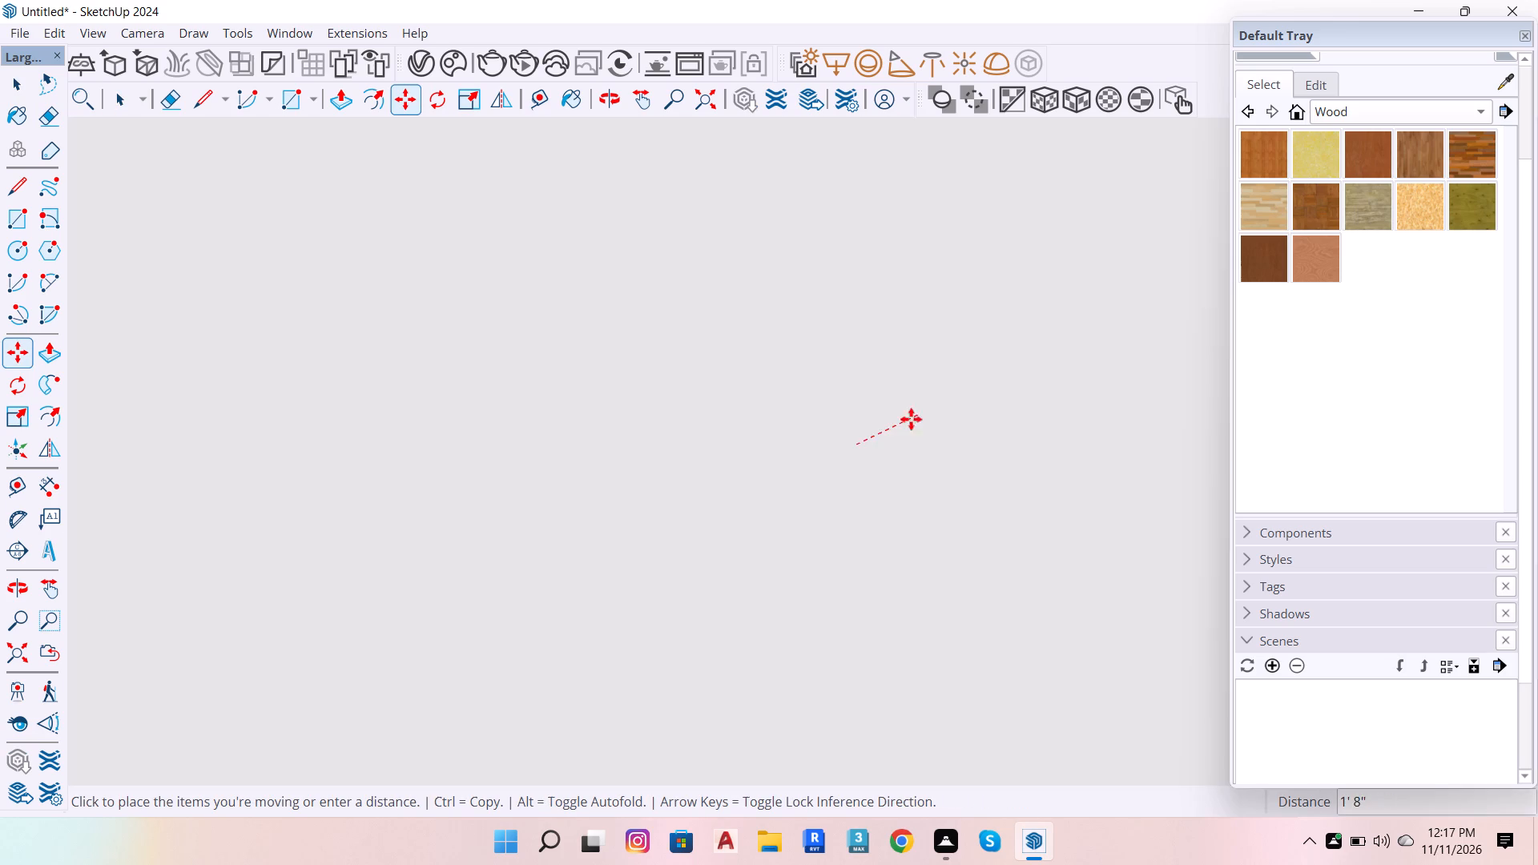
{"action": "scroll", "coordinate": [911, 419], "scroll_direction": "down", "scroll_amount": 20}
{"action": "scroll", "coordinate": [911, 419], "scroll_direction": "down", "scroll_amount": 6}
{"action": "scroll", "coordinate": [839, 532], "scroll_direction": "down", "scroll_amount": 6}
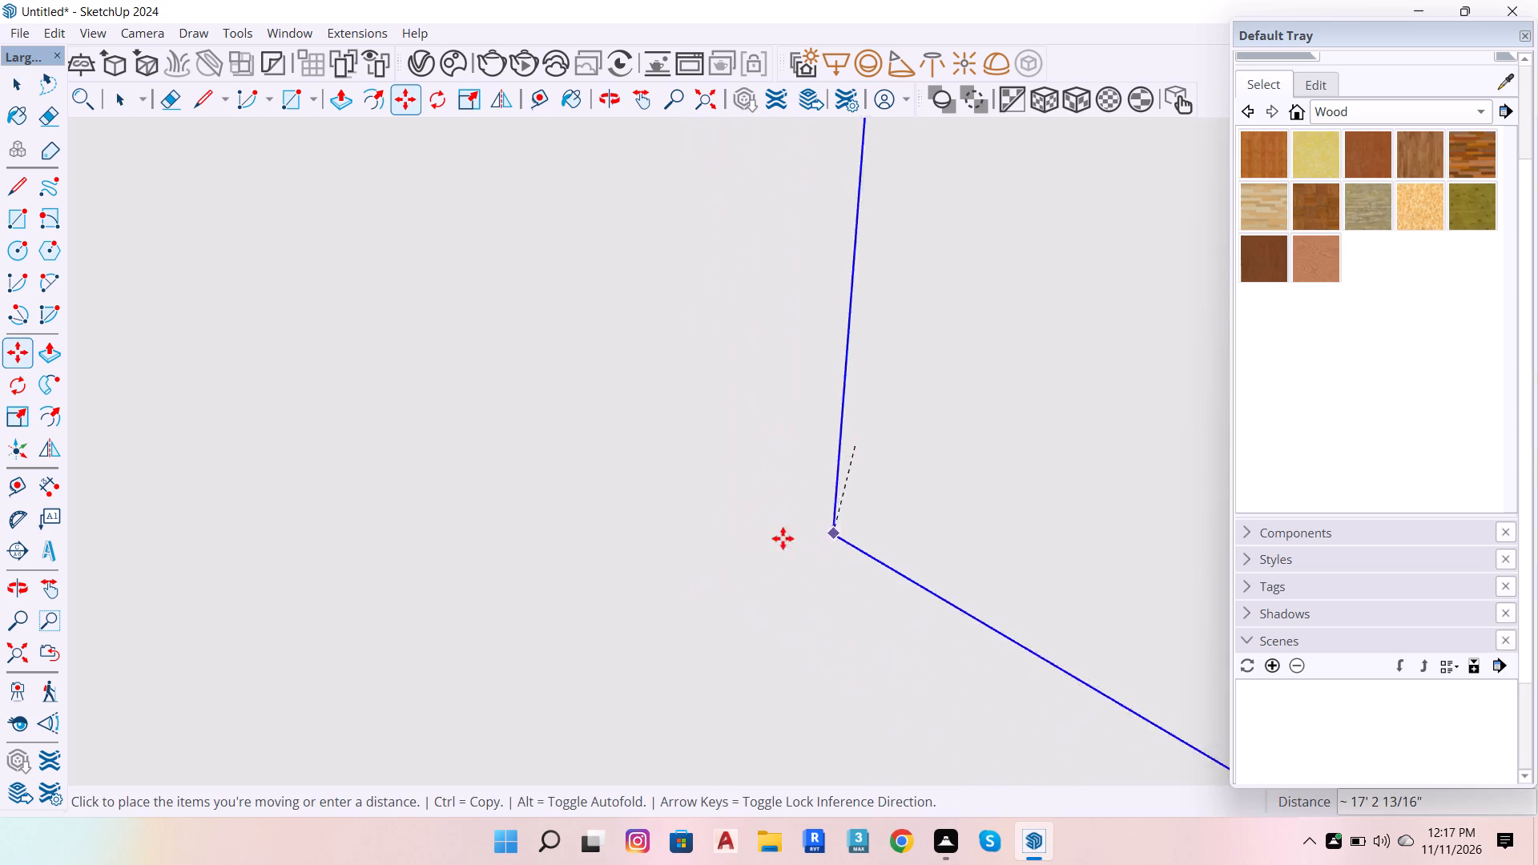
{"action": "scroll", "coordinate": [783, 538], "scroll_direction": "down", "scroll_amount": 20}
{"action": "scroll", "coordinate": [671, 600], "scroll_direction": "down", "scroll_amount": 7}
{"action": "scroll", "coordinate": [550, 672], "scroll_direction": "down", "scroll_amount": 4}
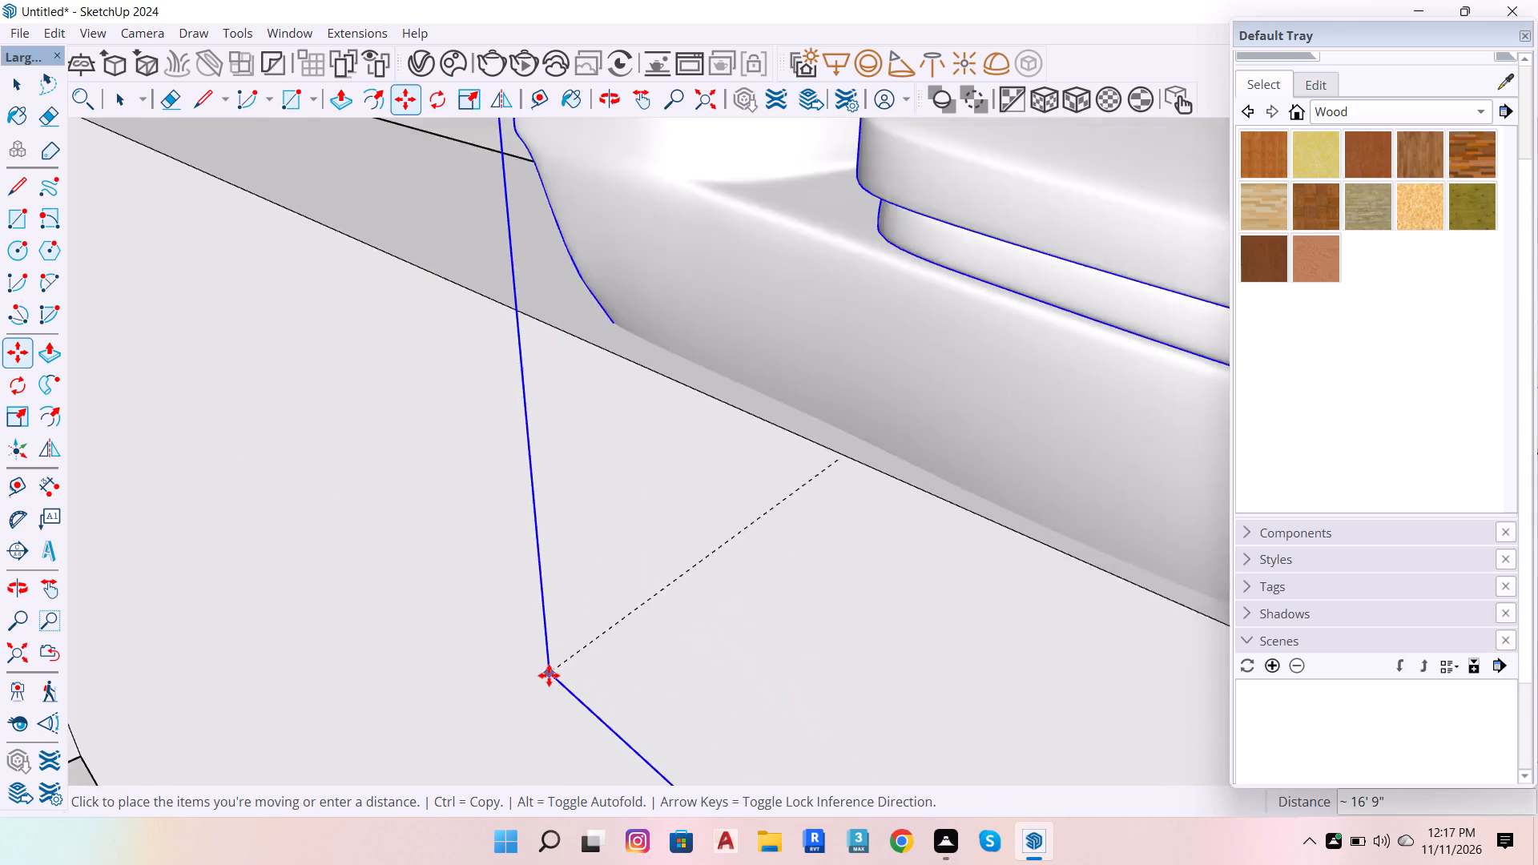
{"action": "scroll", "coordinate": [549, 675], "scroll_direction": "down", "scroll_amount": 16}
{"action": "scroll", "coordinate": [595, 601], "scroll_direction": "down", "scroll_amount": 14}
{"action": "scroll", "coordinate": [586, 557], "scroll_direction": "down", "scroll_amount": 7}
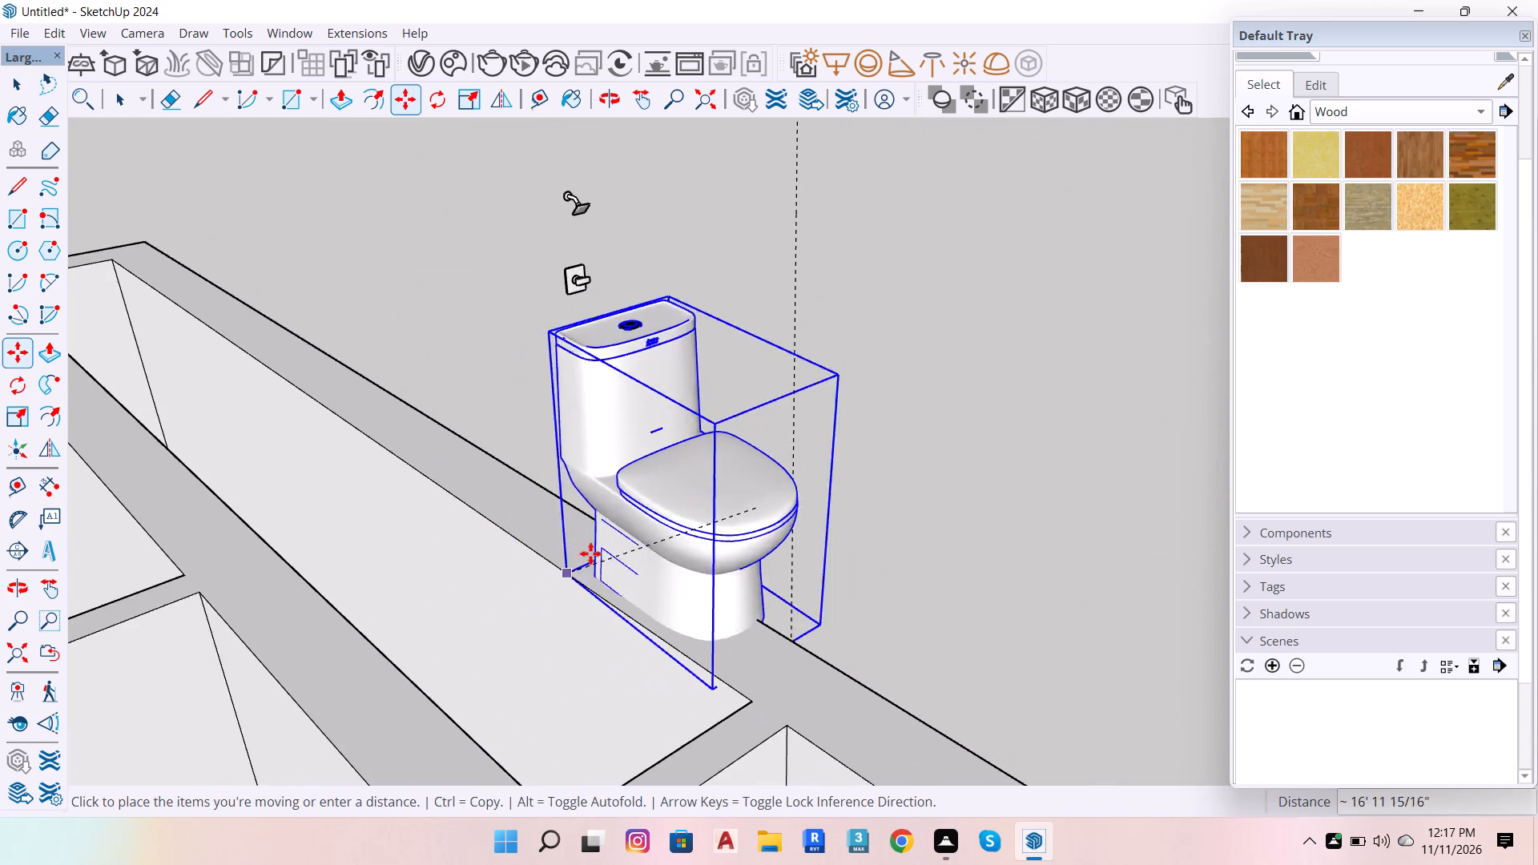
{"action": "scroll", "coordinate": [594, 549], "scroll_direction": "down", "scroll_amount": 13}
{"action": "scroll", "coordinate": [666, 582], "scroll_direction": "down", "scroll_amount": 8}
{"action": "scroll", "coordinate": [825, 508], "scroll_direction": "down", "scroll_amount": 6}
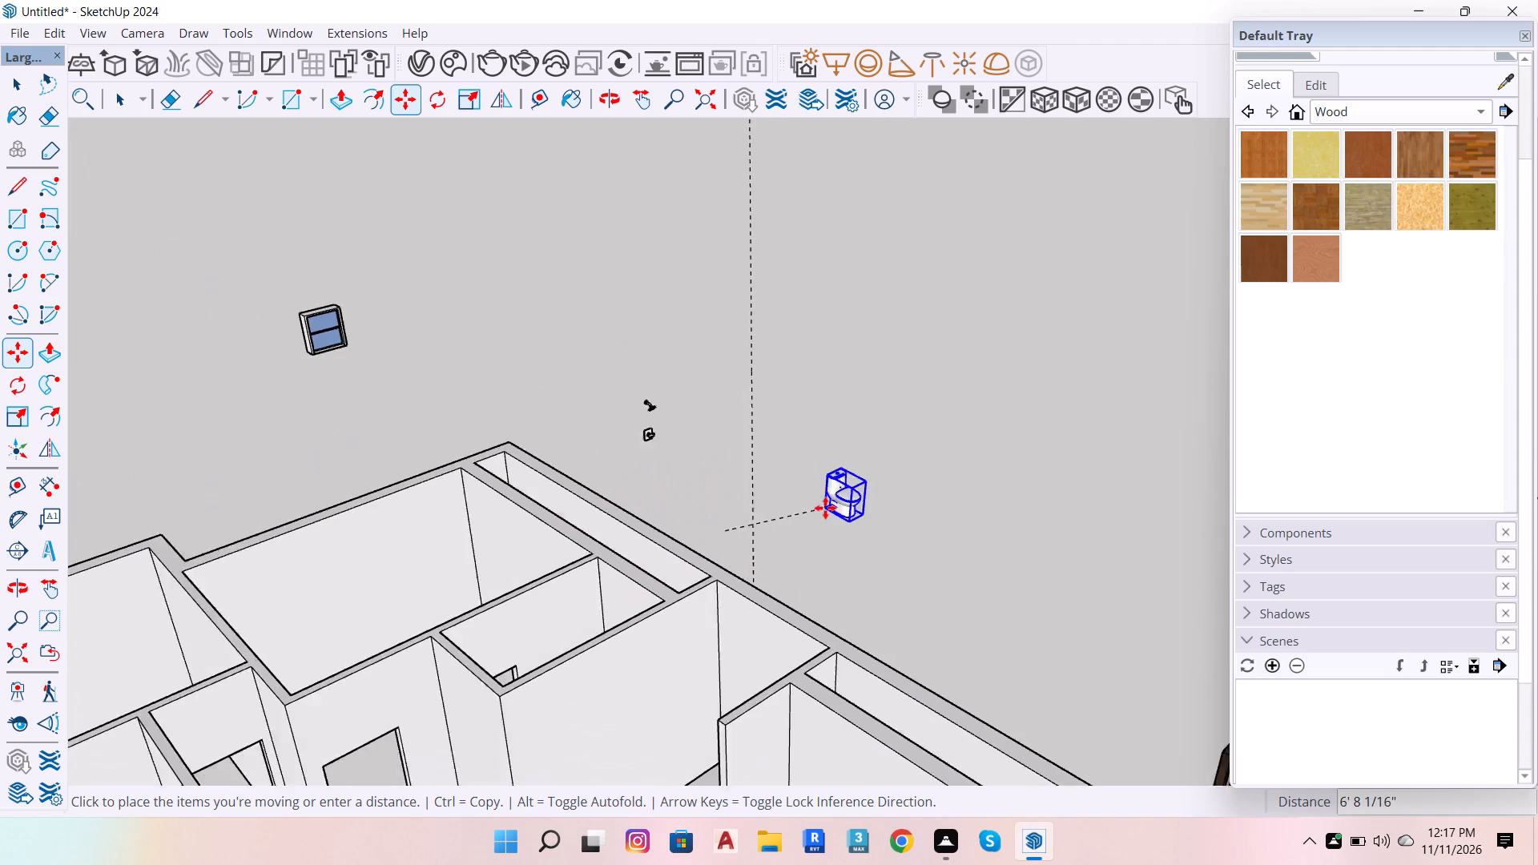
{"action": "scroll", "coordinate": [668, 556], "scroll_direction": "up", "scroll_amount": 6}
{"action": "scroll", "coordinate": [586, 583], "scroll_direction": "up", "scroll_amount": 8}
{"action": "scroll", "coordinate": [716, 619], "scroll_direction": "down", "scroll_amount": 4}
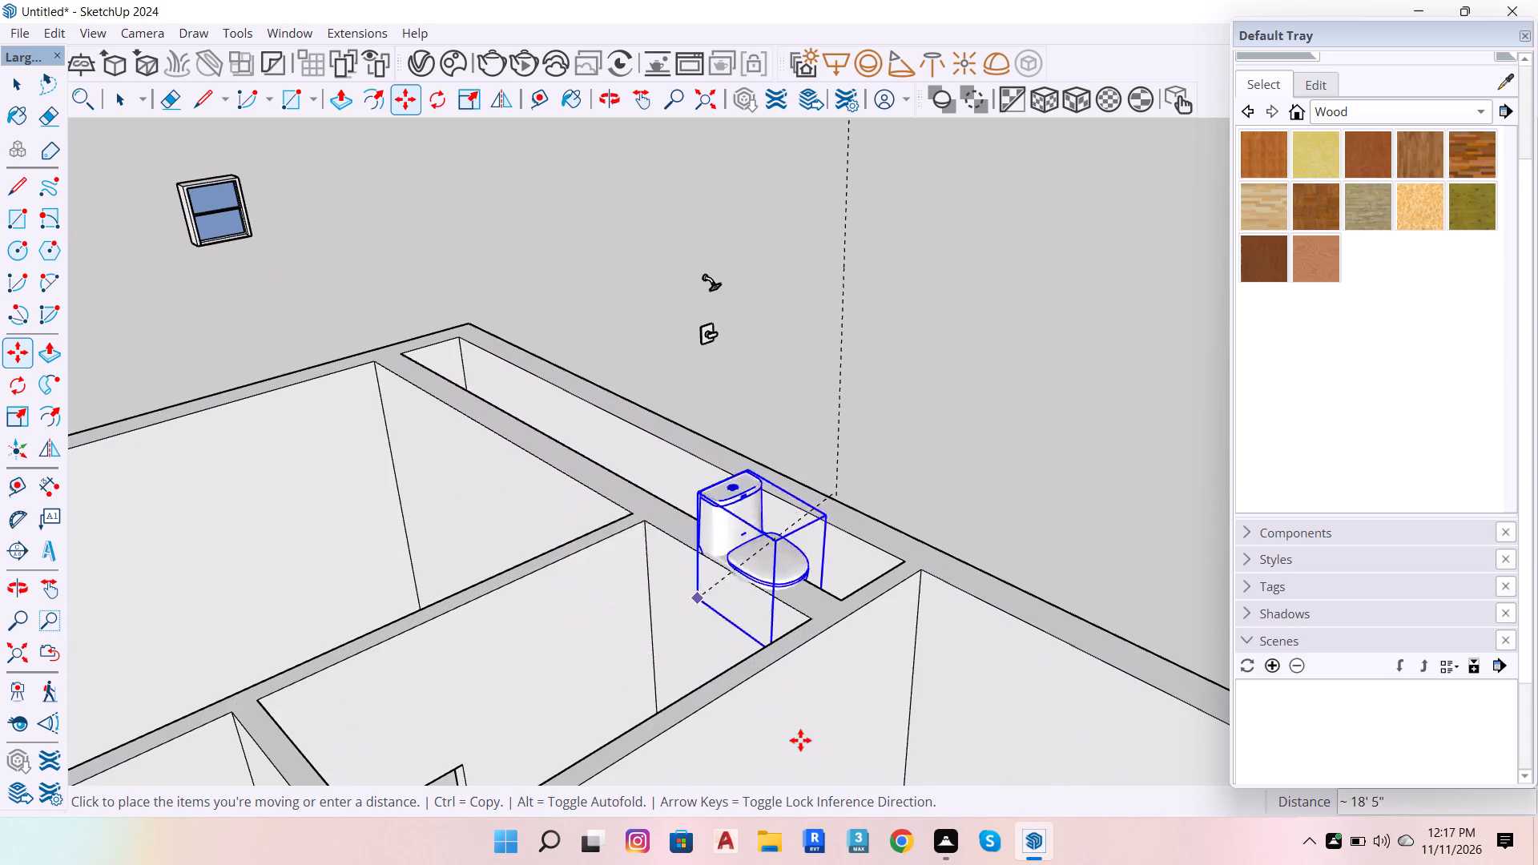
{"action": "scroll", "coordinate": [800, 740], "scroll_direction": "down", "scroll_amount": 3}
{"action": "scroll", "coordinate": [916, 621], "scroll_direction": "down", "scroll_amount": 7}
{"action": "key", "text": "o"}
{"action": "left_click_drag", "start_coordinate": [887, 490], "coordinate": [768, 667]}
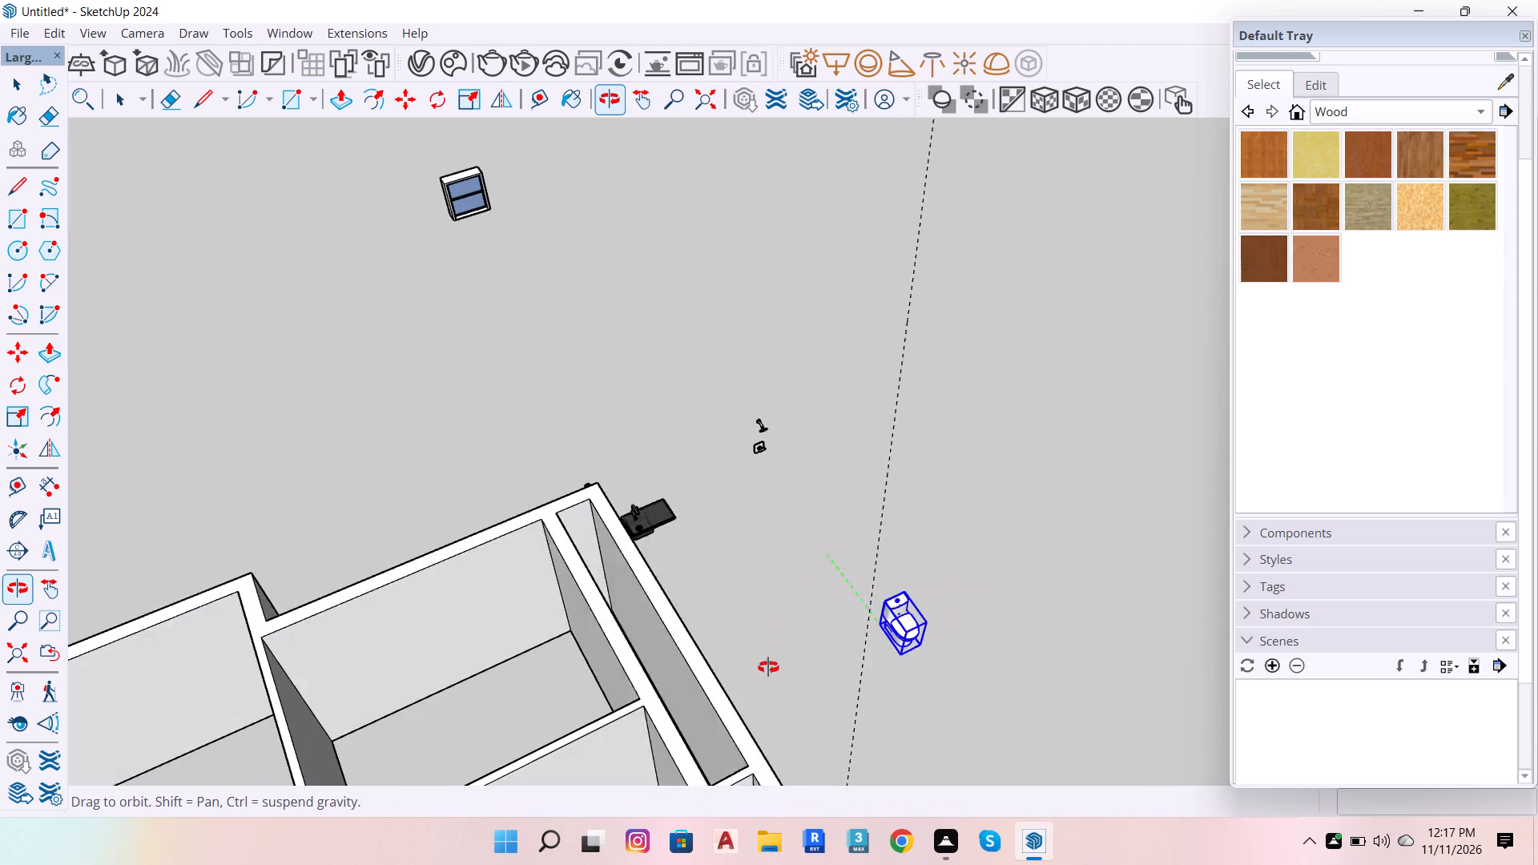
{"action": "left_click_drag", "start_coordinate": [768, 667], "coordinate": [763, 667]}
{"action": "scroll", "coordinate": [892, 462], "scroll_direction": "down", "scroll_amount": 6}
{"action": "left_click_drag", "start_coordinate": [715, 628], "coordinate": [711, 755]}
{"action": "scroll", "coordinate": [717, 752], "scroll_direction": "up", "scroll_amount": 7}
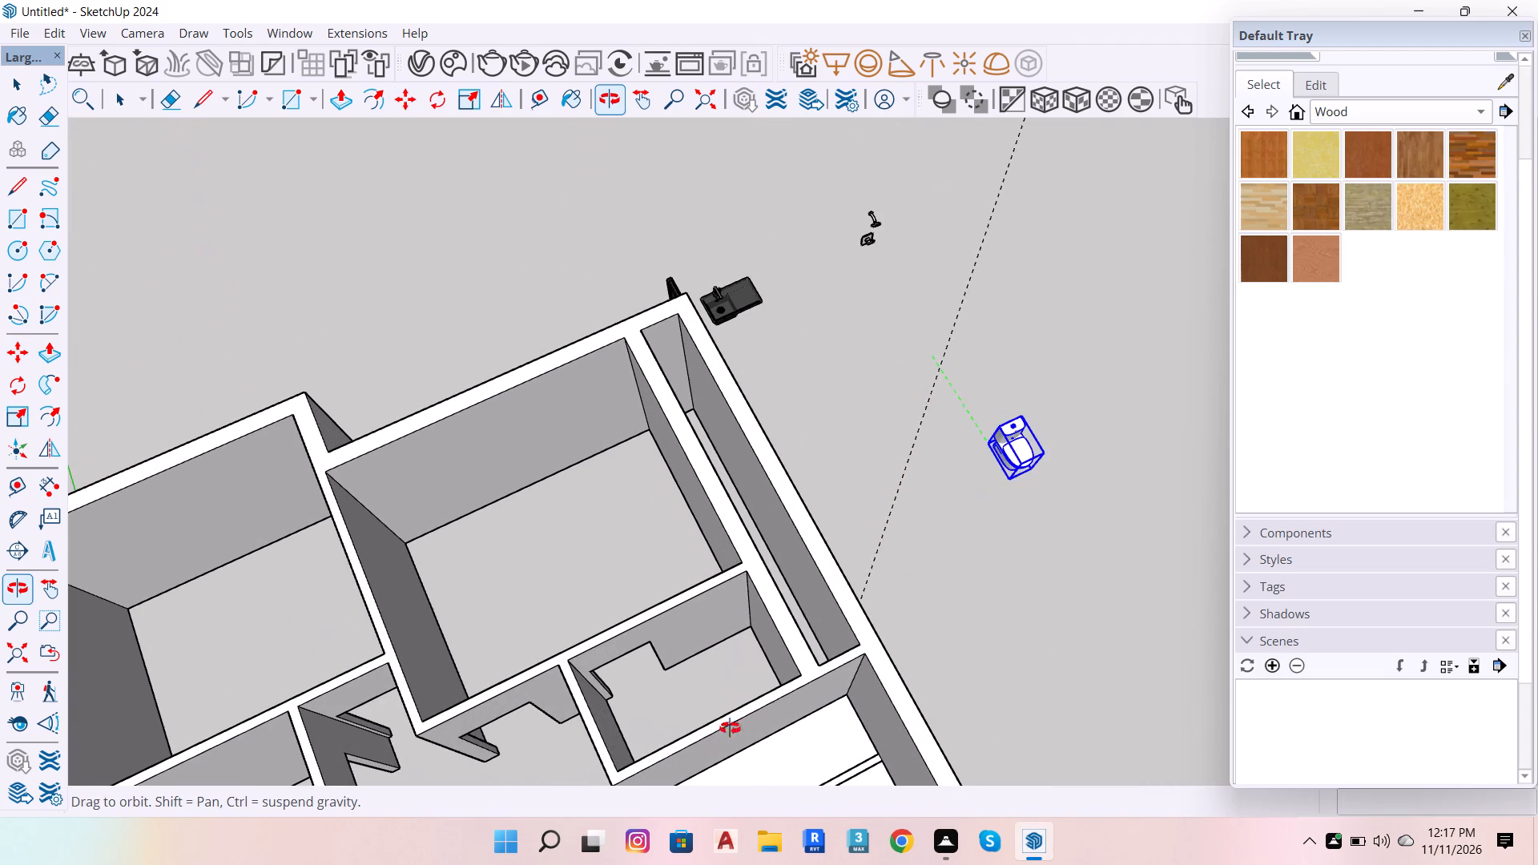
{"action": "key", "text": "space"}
Move the toilet by its rear base corner into the small bathroom, against the wall beside the projecting corner.
{"action": "scroll", "coordinate": [932, 360], "scroll_direction": "up", "scroll_amount": 4}
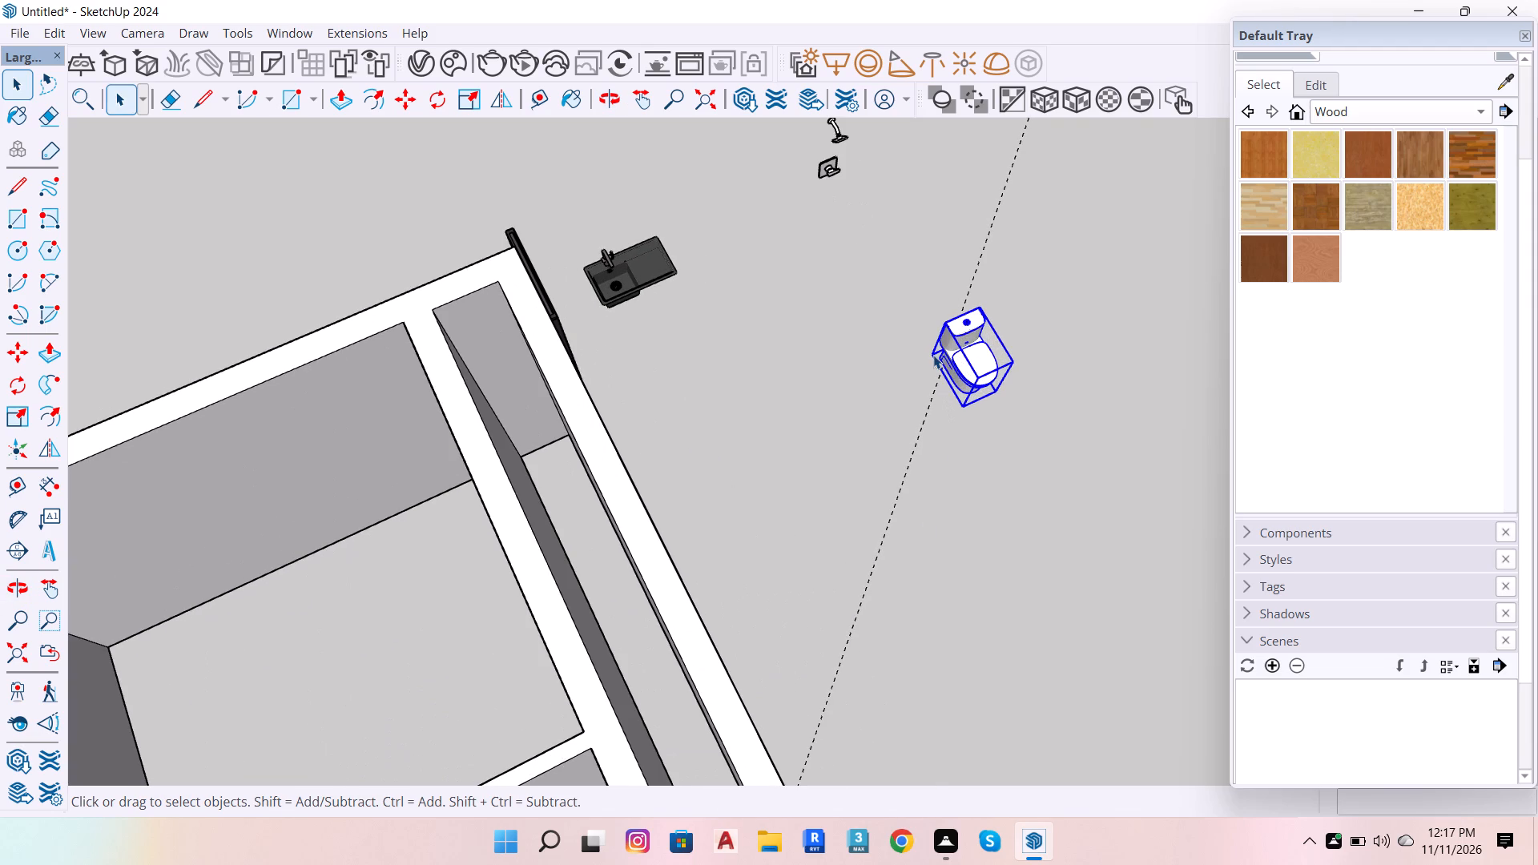
{"action": "key", "text": "m"}
{"action": "left_click", "coordinate": [929, 352]}
{"action": "scroll", "coordinate": [1066, 272], "scroll_direction": "down", "scroll_amount": 12}
{"action": "scroll", "coordinate": [728, 672], "scroll_direction": "up", "scroll_amount": 7}
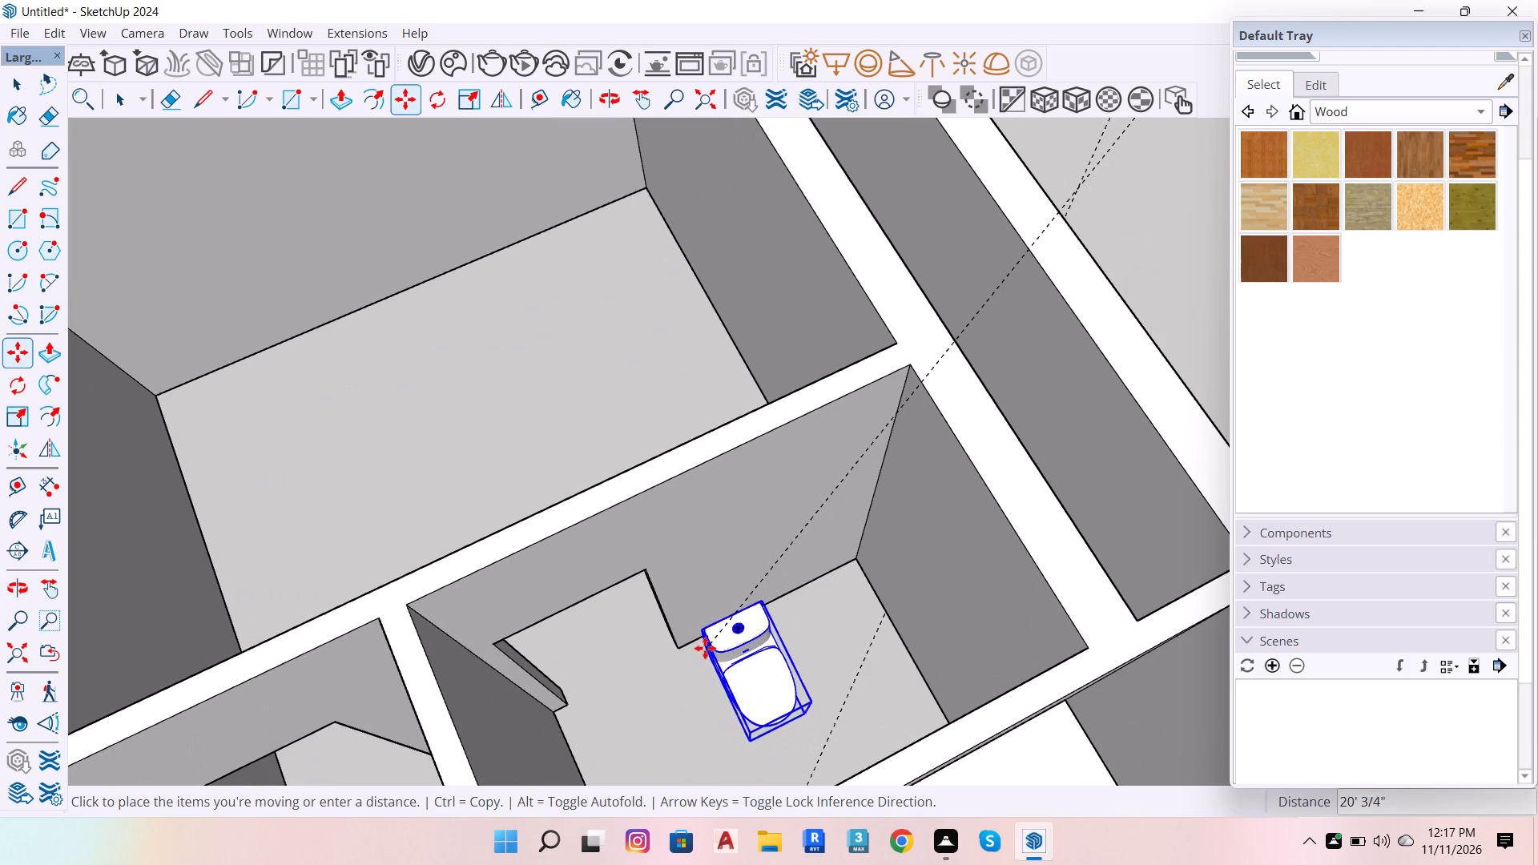
{"action": "left_click", "coordinate": [683, 650]}
{"action": "scroll", "coordinate": [995, 576], "scroll_direction": "down", "scroll_amount": 7}
{"action": "scroll", "coordinate": [872, 646], "scroll_direction": "up", "scroll_amount": 3}
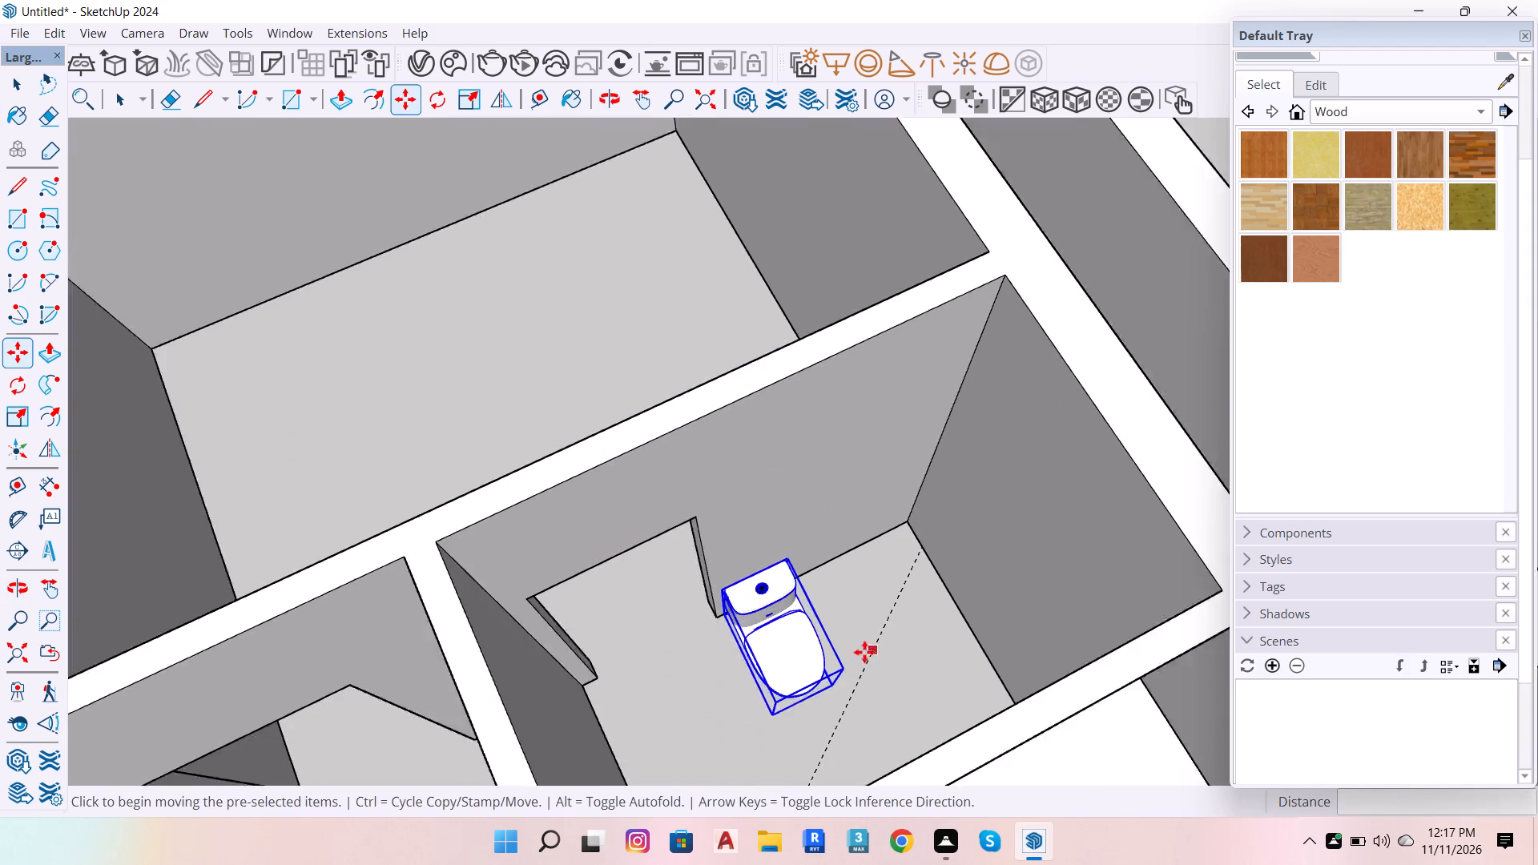
{"action": "scroll", "coordinate": [864, 652], "scroll_direction": "up", "scroll_amount": 5}
{"action": "key", "text": "space"}
{"action": "left_click", "coordinate": [923, 589]}
{"action": "scroll", "coordinate": [986, 565], "scroll_direction": "down", "scroll_amount": 8}
{"action": "scroll", "coordinate": [875, 621], "scroll_direction": "up", "scroll_amount": 7}
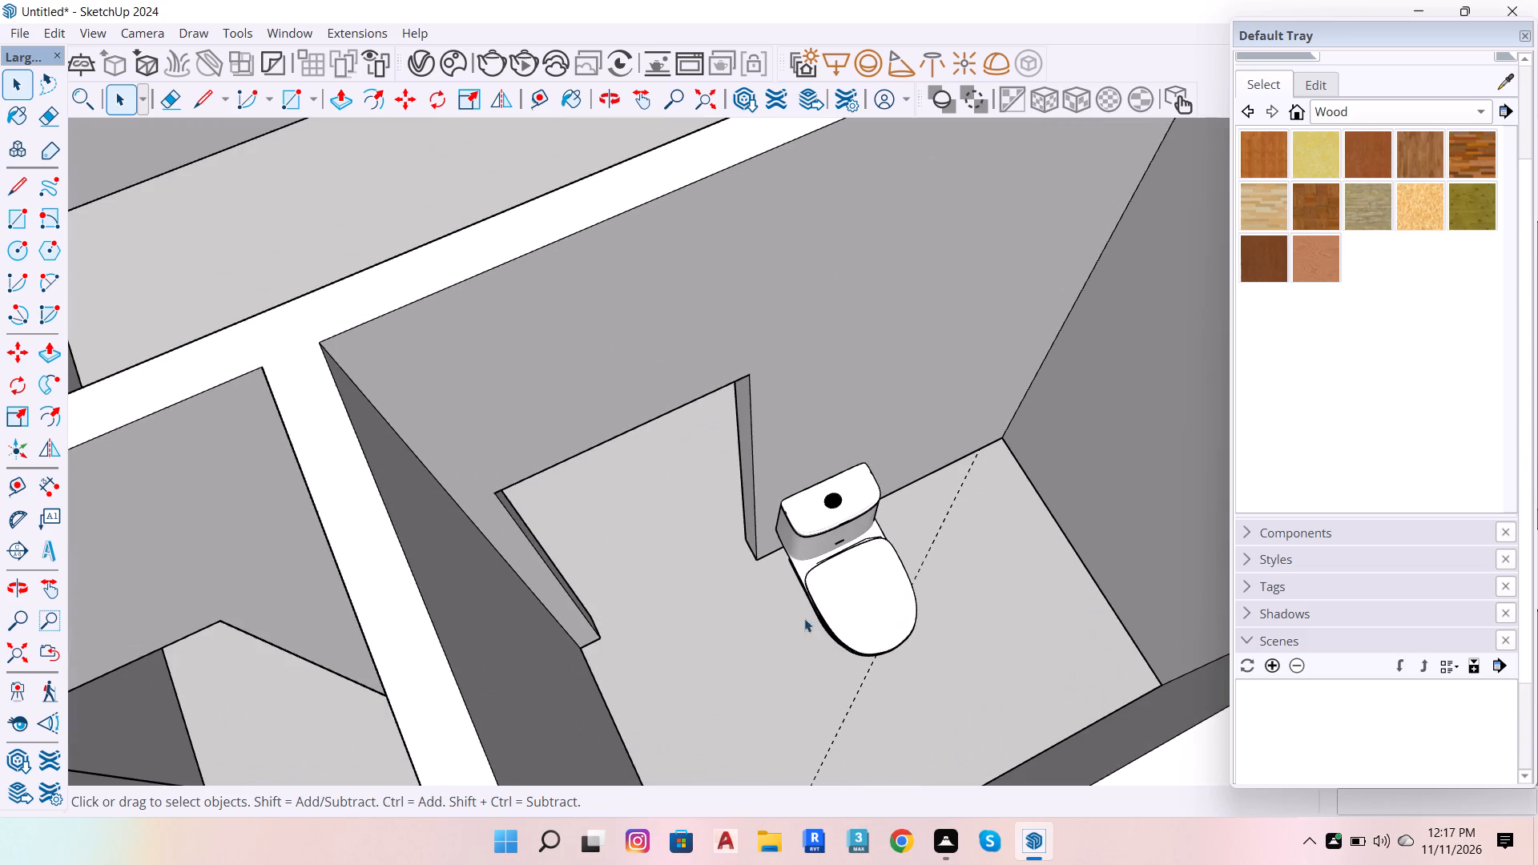
Rotate the toilet half a turn about a floor point in front of it so it faces the opposite way.
{"action": "left_click", "coordinate": [837, 590]}
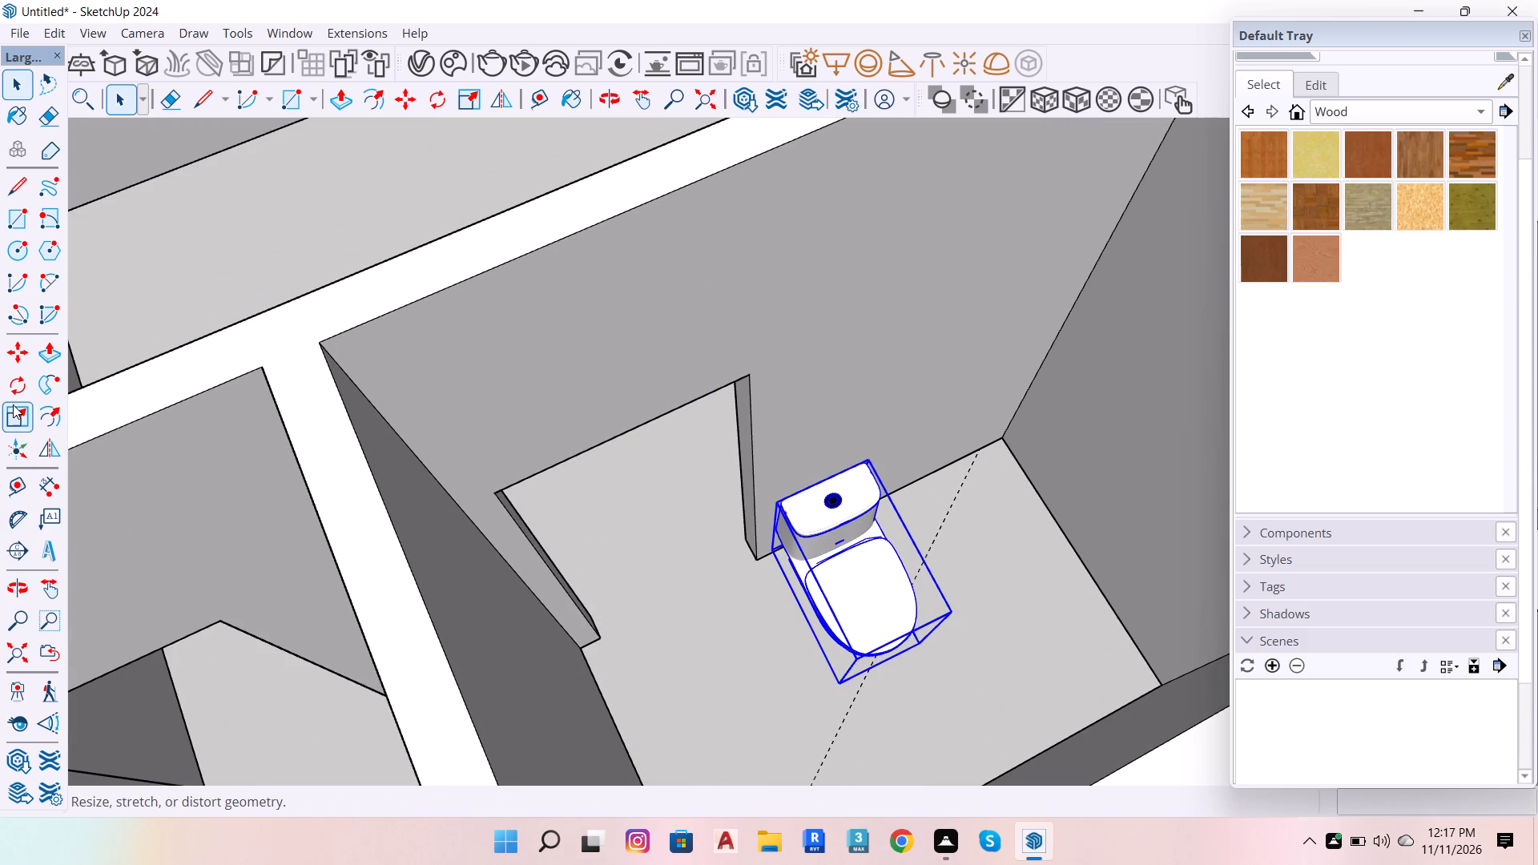
{"action": "left_click", "coordinate": [18, 384]}
{"action": "left_click", "coordinate": [860, 716]}
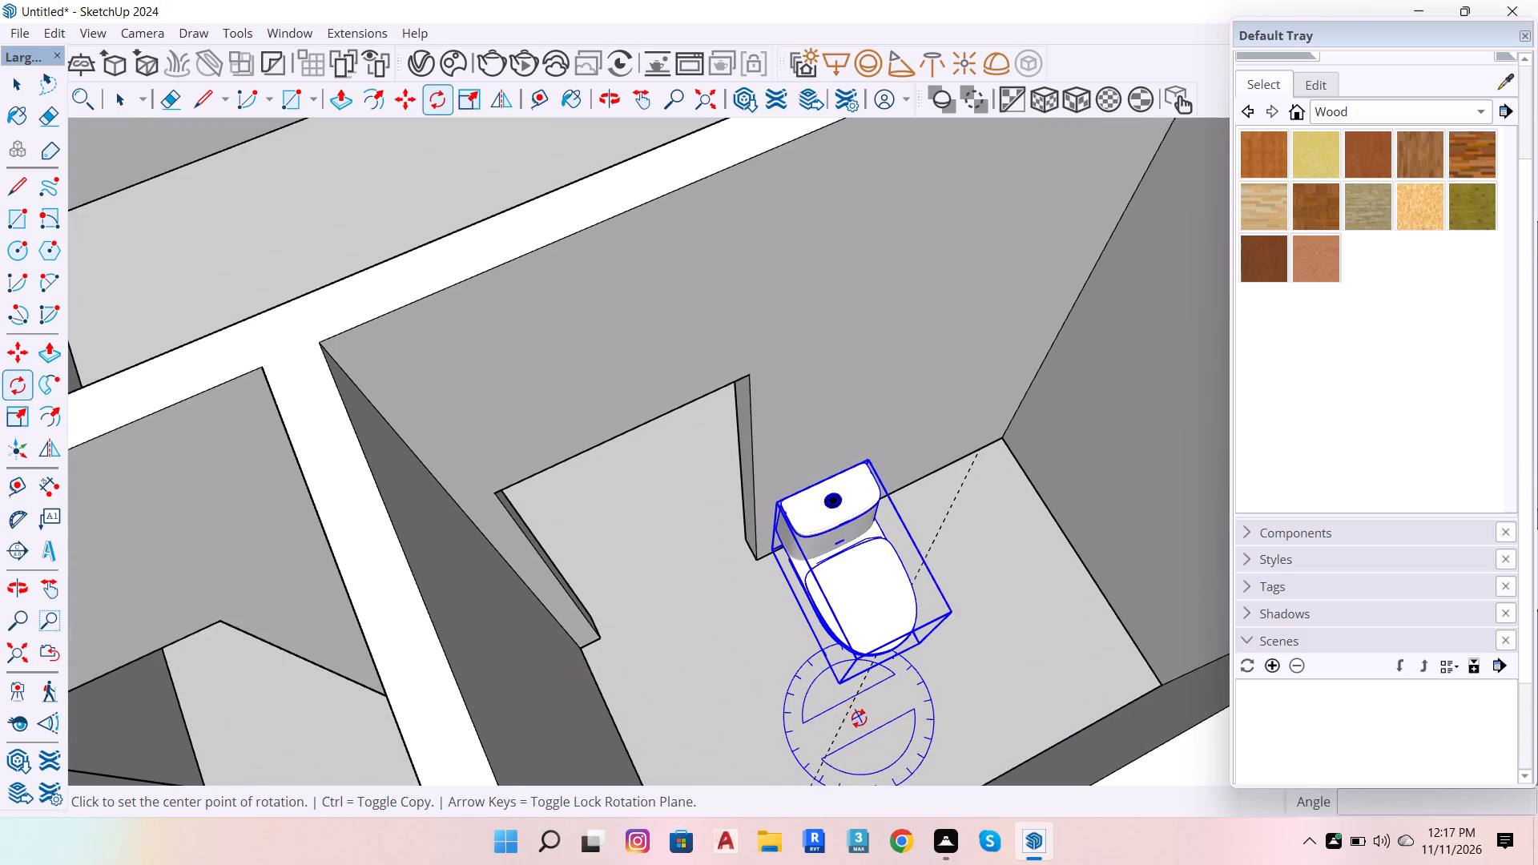
{"action": "left_click", "coordinate": [872, 751]}
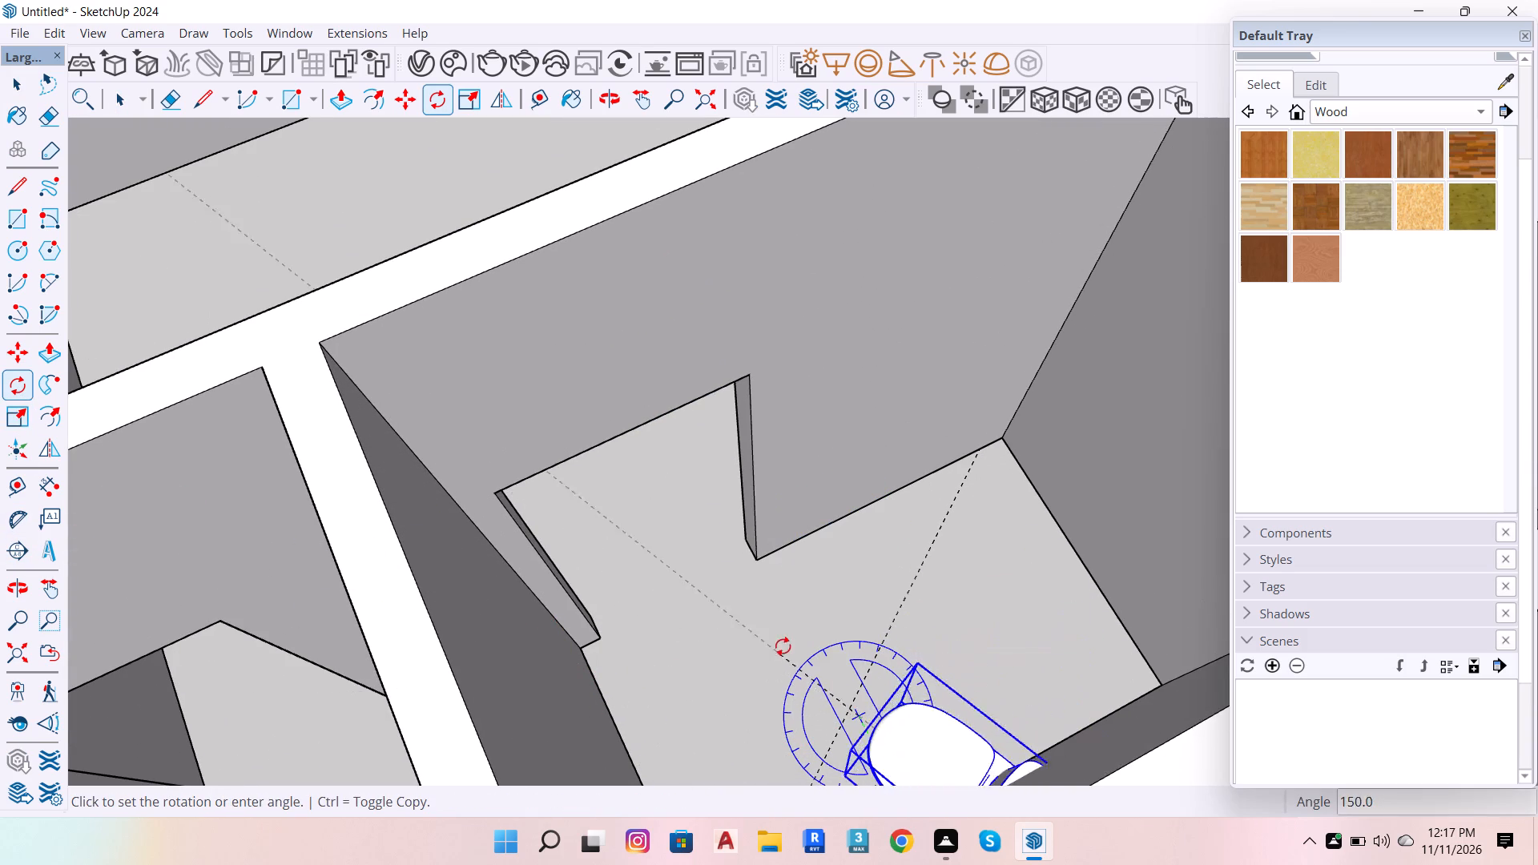
{"action": "left_click", "coordinate": [812, 625]}
{"action": "key", "text": "space"}
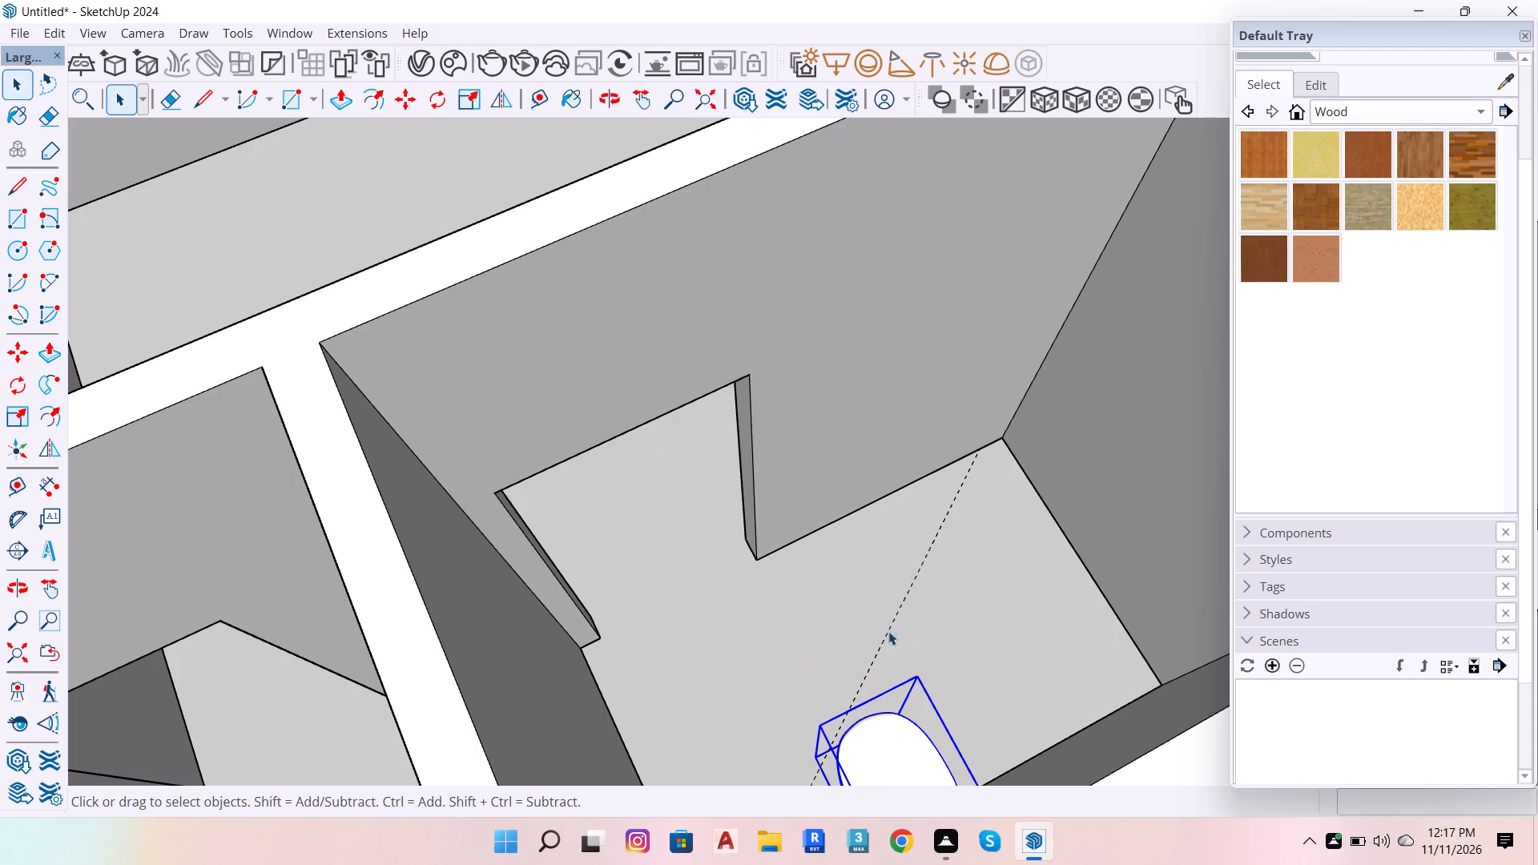
{"action": "scroll", "coordinate": [942, 585], "scroll_direction": "down", "scroll_amount": 6}
{"action": "scroll", "coordinate": [965, 713], "scroll_direction": "up", "scroll_amount": 7}
{"action": "scroll", "coordinate": [884, 605], "scroll_direction": "up", "scroll_amount": 7}
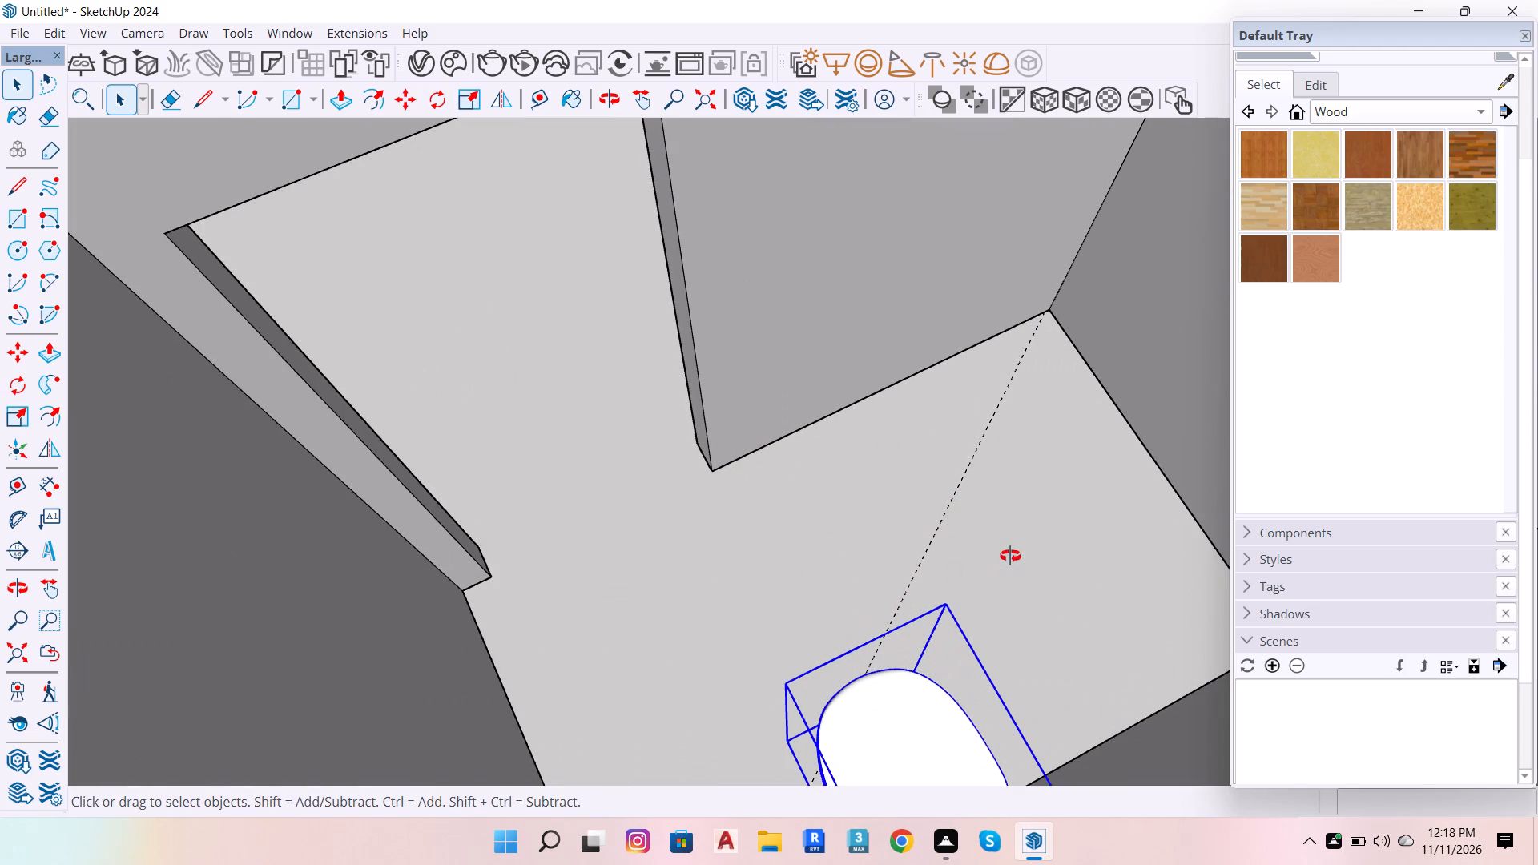
Move the toilet to the opposite bathroom wall, placing its rear base corner on the wall's floor edge.
{"action": "key", "text": "o"}
{"action": "left_click", "coordinate": [702, 569]}
{"action": "left_click_drag", "start_coordinate": [704, 568], "coordinate": [1149, 764]}
{"action": "scroll", "coordinate": [1092, 512], "scroll_direction": "down", "scroll_amount": 6}
{"action": "scroll", "coordinate": [1030, 668], "scroll_direction": "up", "scroll_amount": 6}
{"action": "key", "text": "space"}
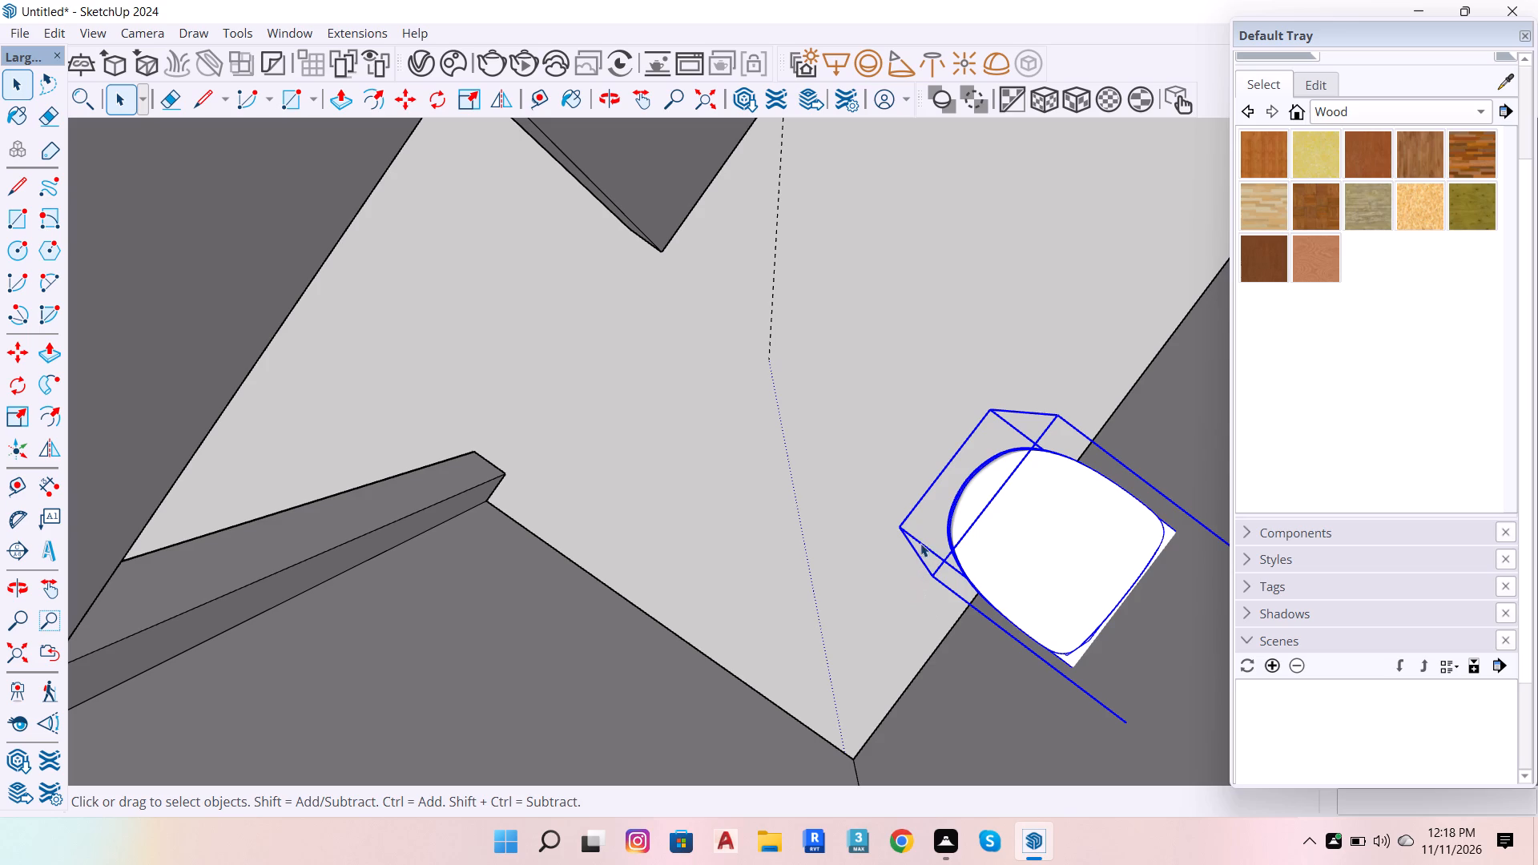
{"action": "key", "text": "m"}
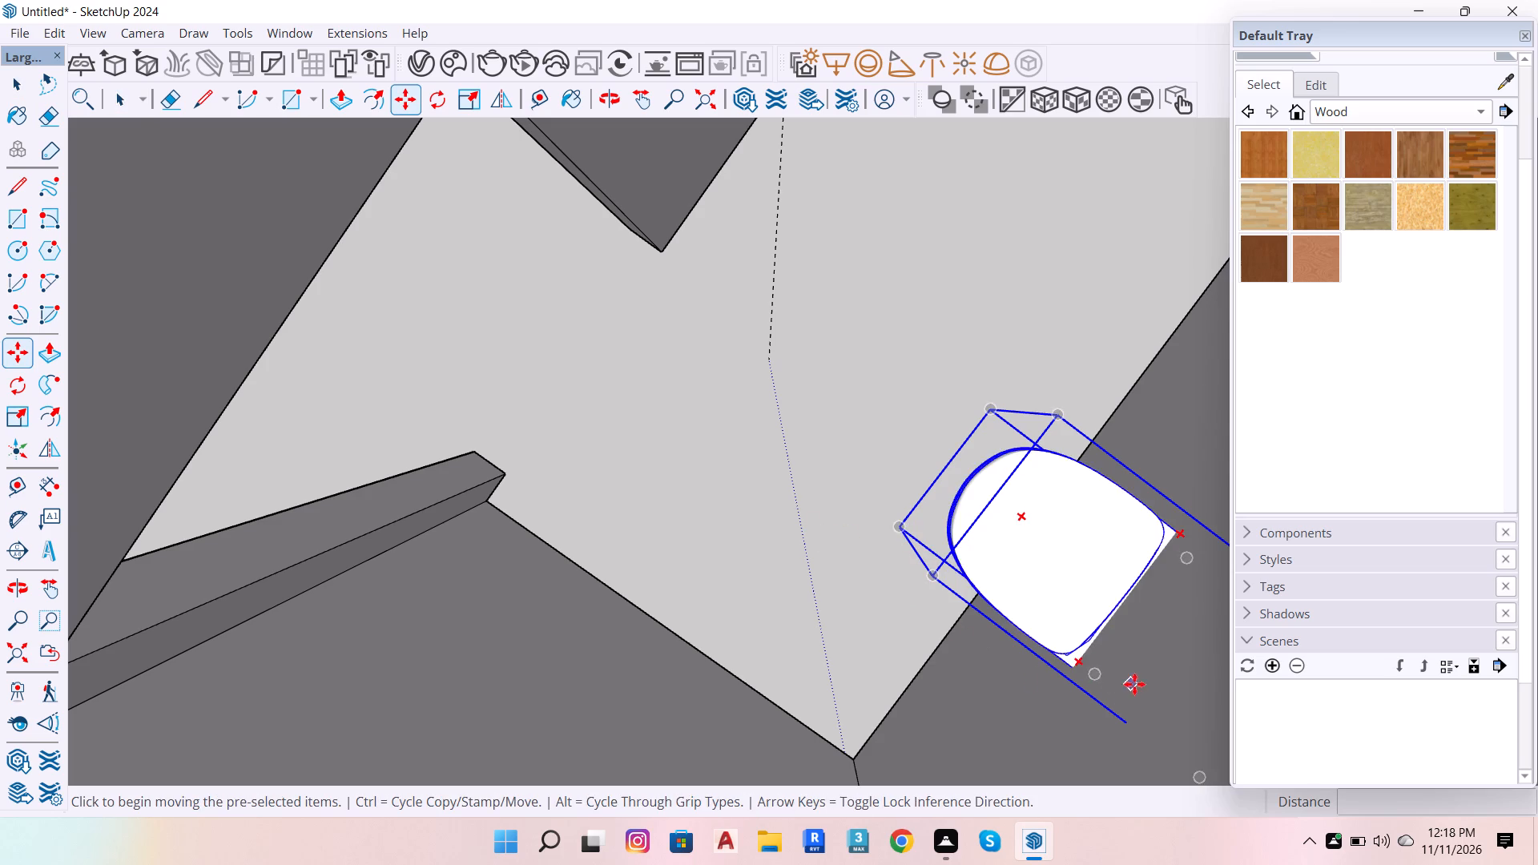
{"action": "left_click", "coordinate": [1094, 674]}
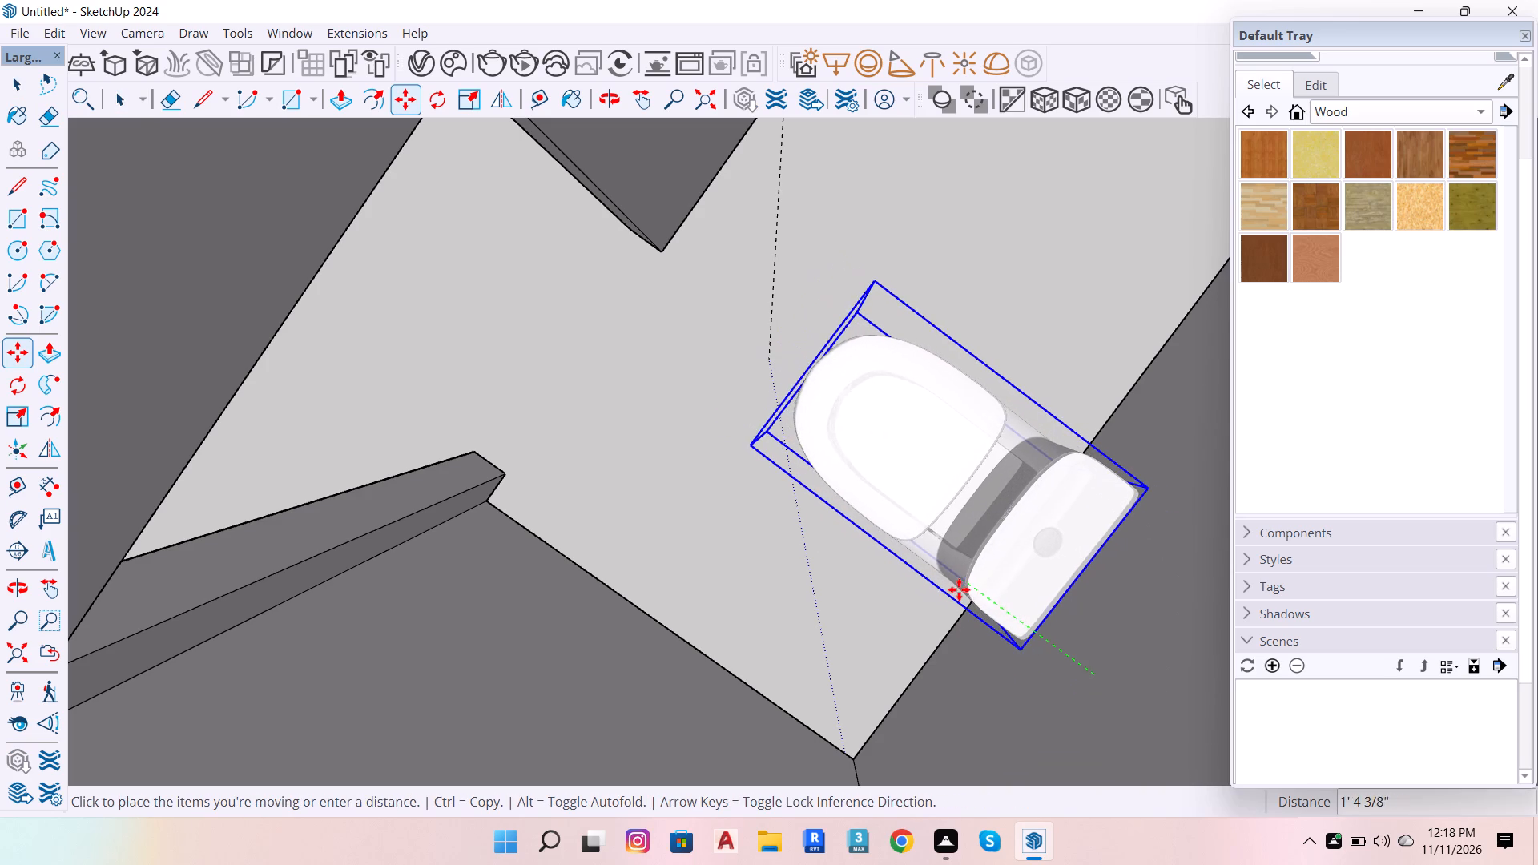
{"action": "left_click", "coordinate": [961, 592]}
{"action": "scroll", "coordinate": [1080, 425], "scroll_direction": "down", "scroll_amount": 6}
{"action": "scroll", "coordinate": [914, 631], "scroll_direction": "up", "scroll_amount": 8}
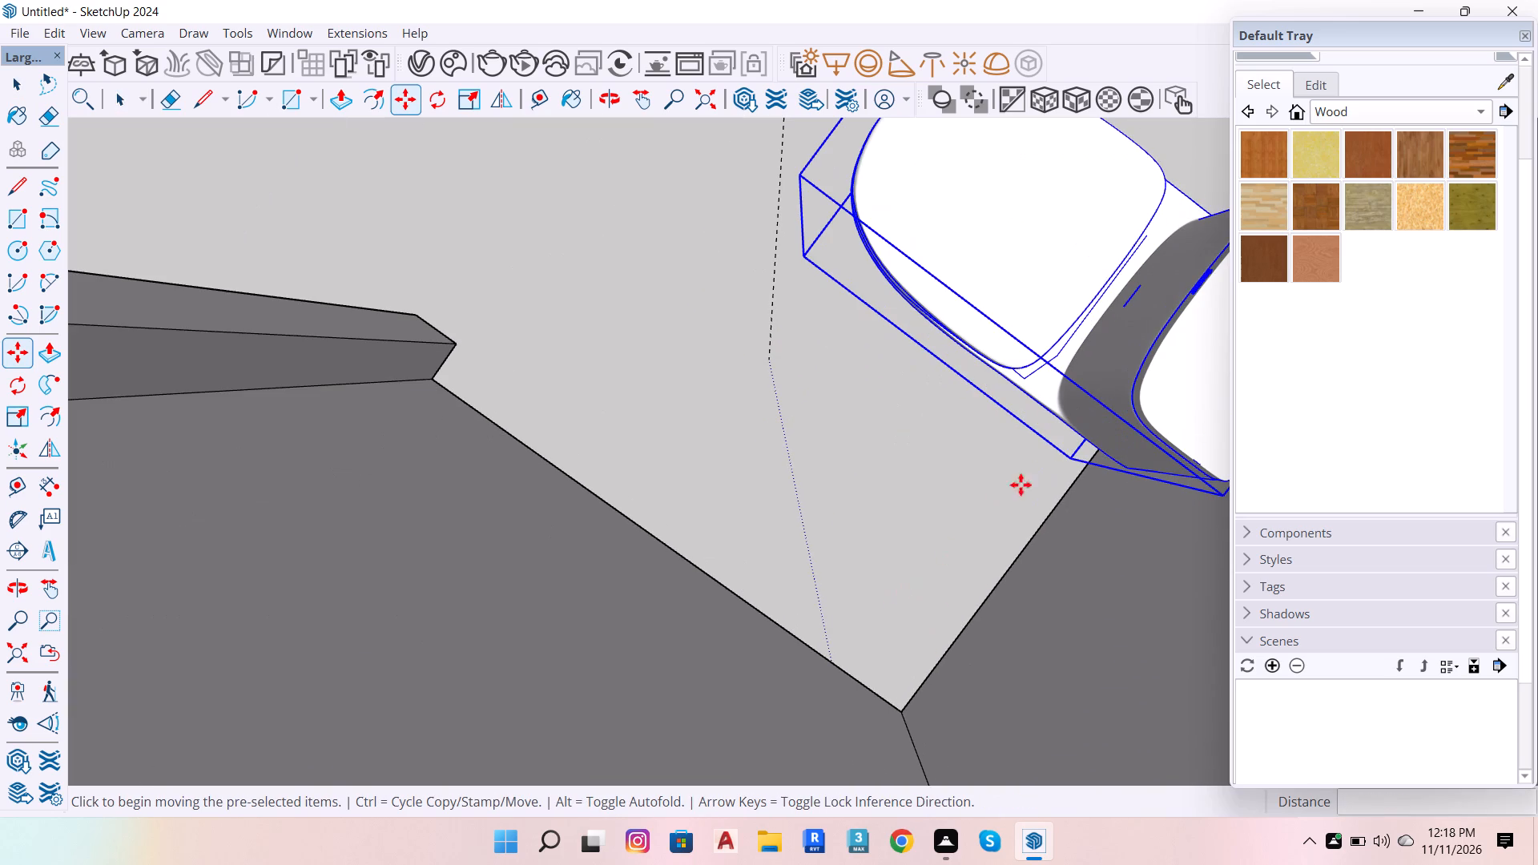
{"action": "left_click", "coordinate": [1069, 460]}
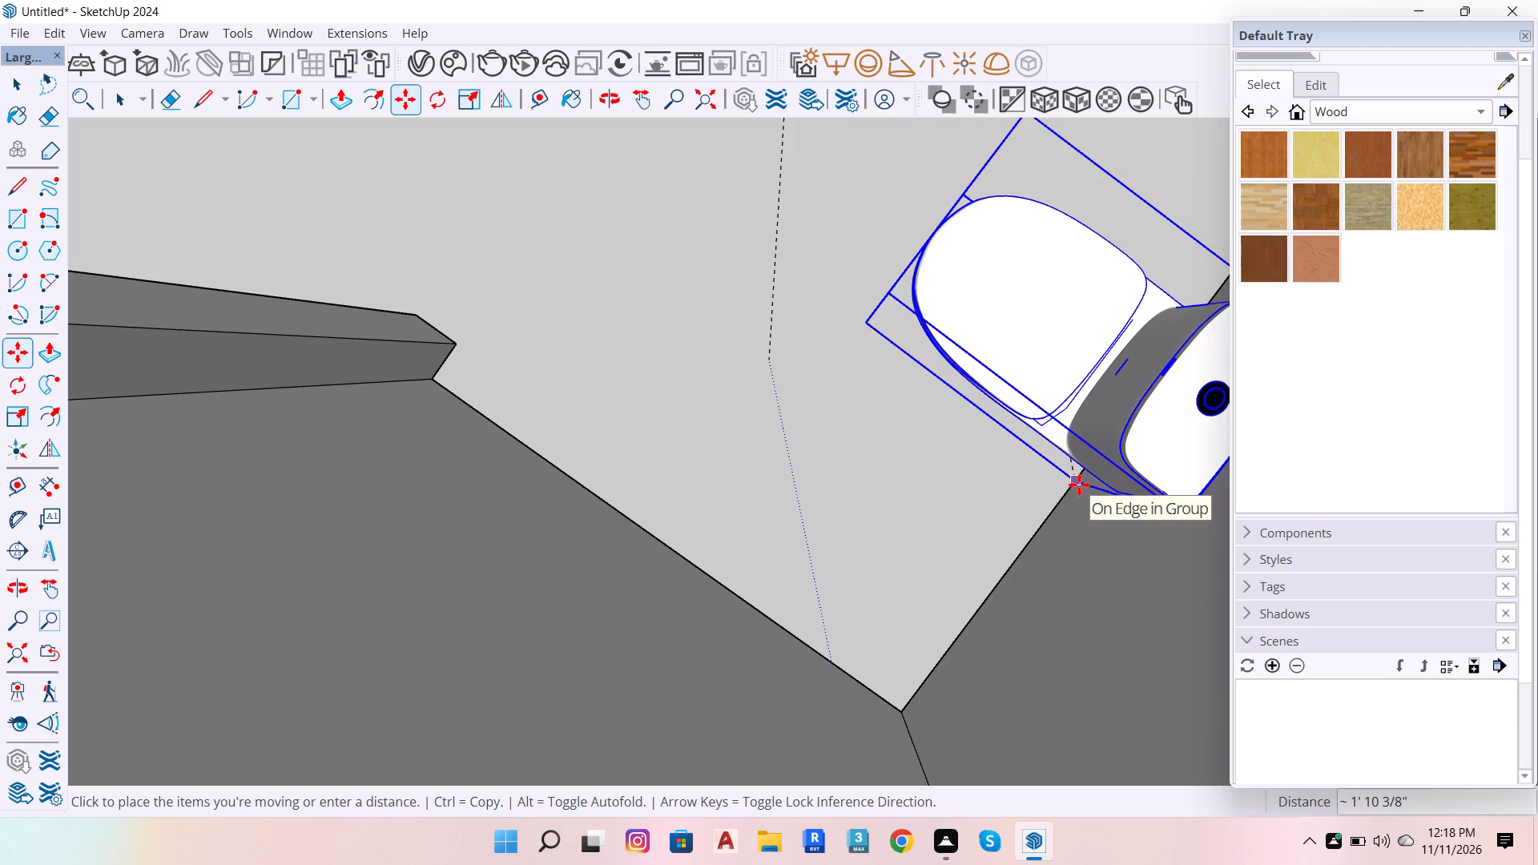
{"action": "left_click", "coordinate": [1079, 485]}
{"action": "scroll", "coordinate": [872, 517], "scroll_direction": "down", "scroll_amount": 6}
{"action": "type", "text": "V"}
{"action": "key", "text": "space"}
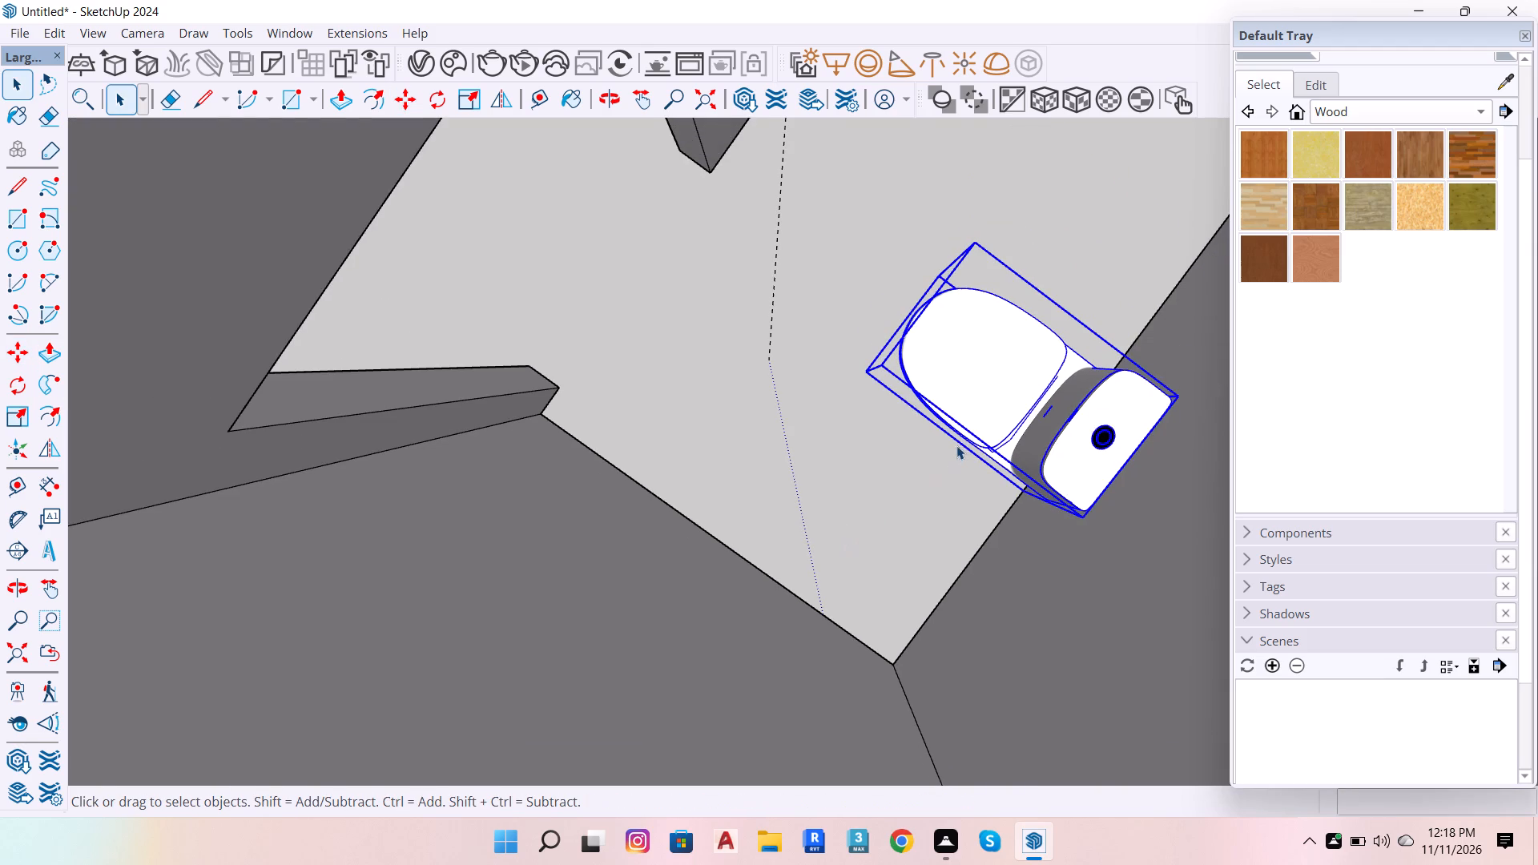
{"action": "left_click", "coordinate": [955, 445]}
{"action": "scroll", "coordinate": [879, 498], "scroll_direction": "down", "scroll_amount": 9}
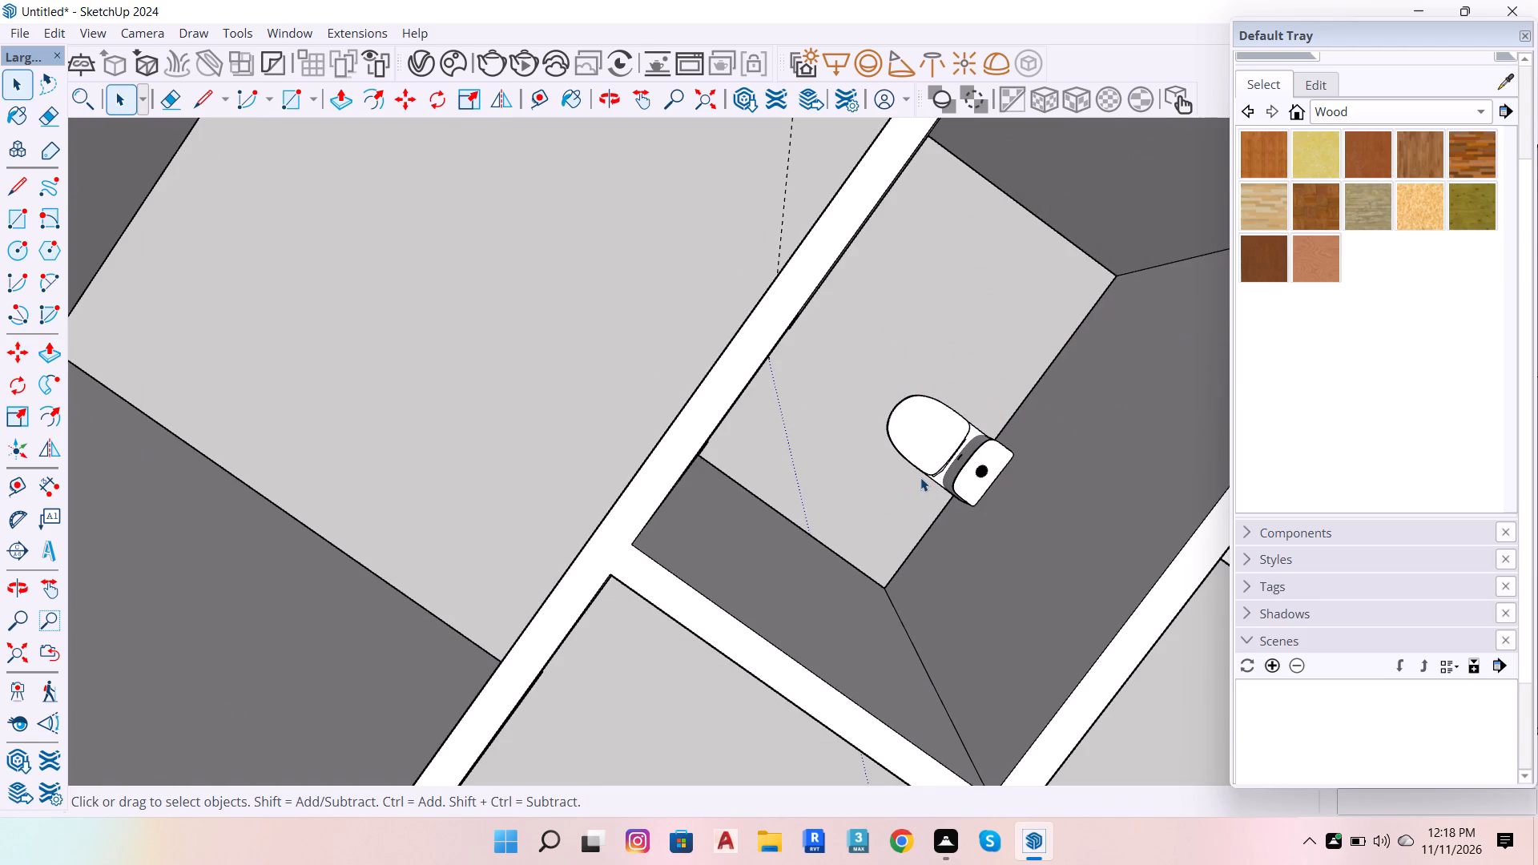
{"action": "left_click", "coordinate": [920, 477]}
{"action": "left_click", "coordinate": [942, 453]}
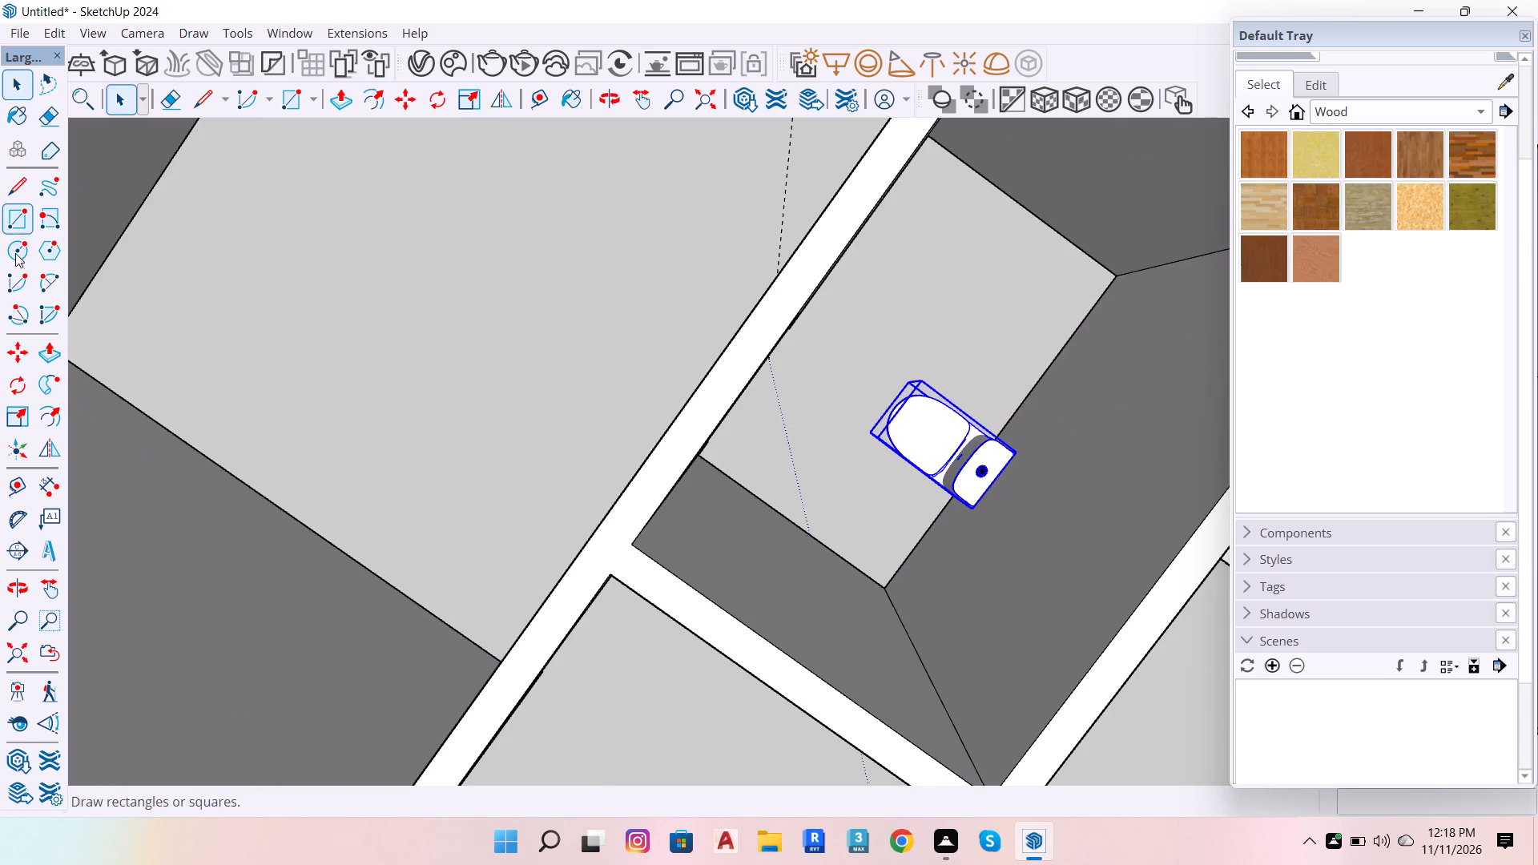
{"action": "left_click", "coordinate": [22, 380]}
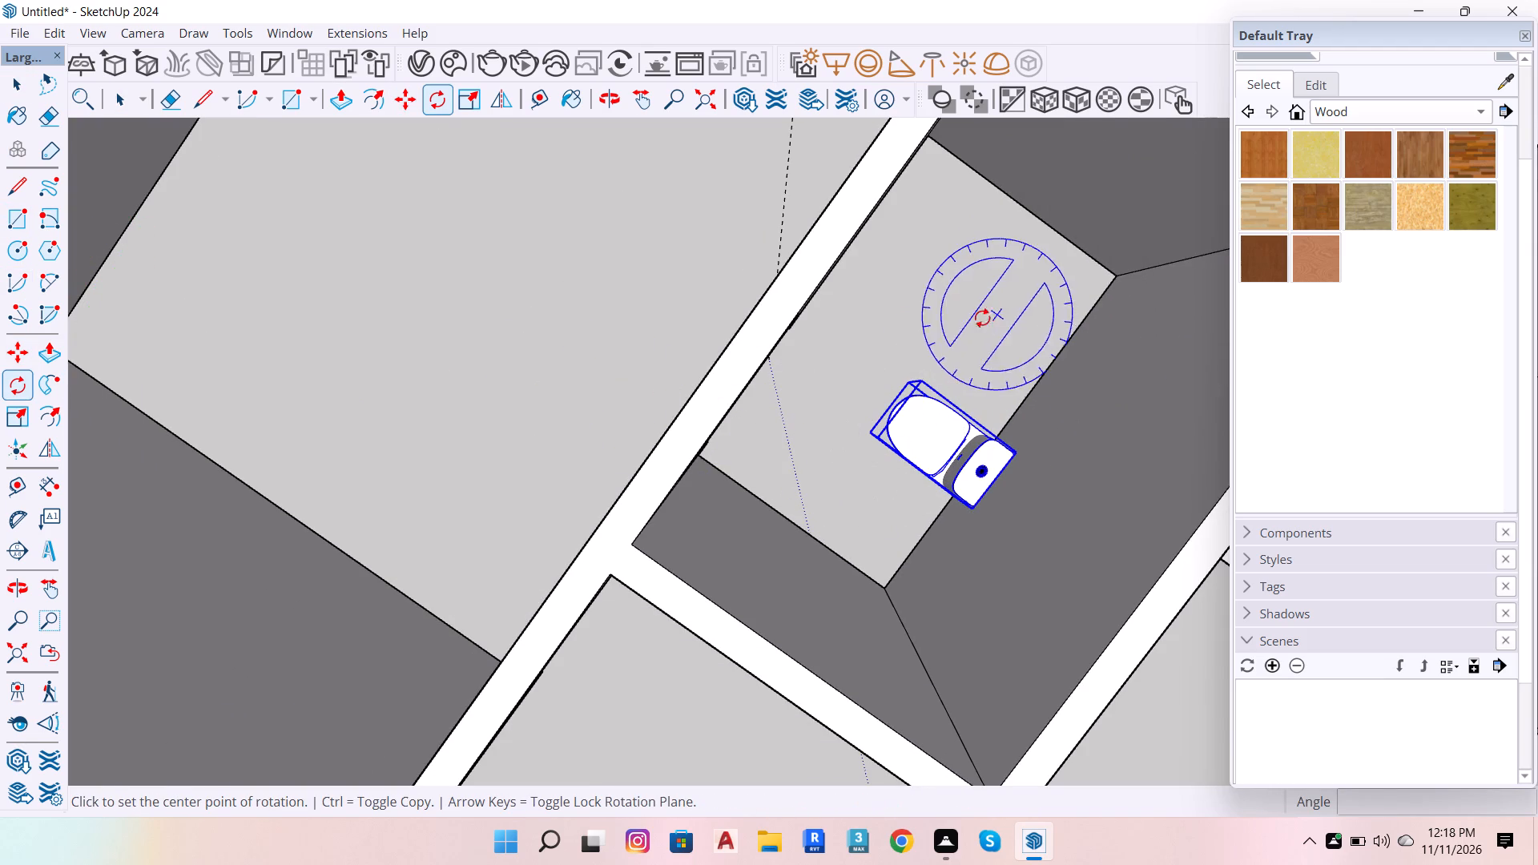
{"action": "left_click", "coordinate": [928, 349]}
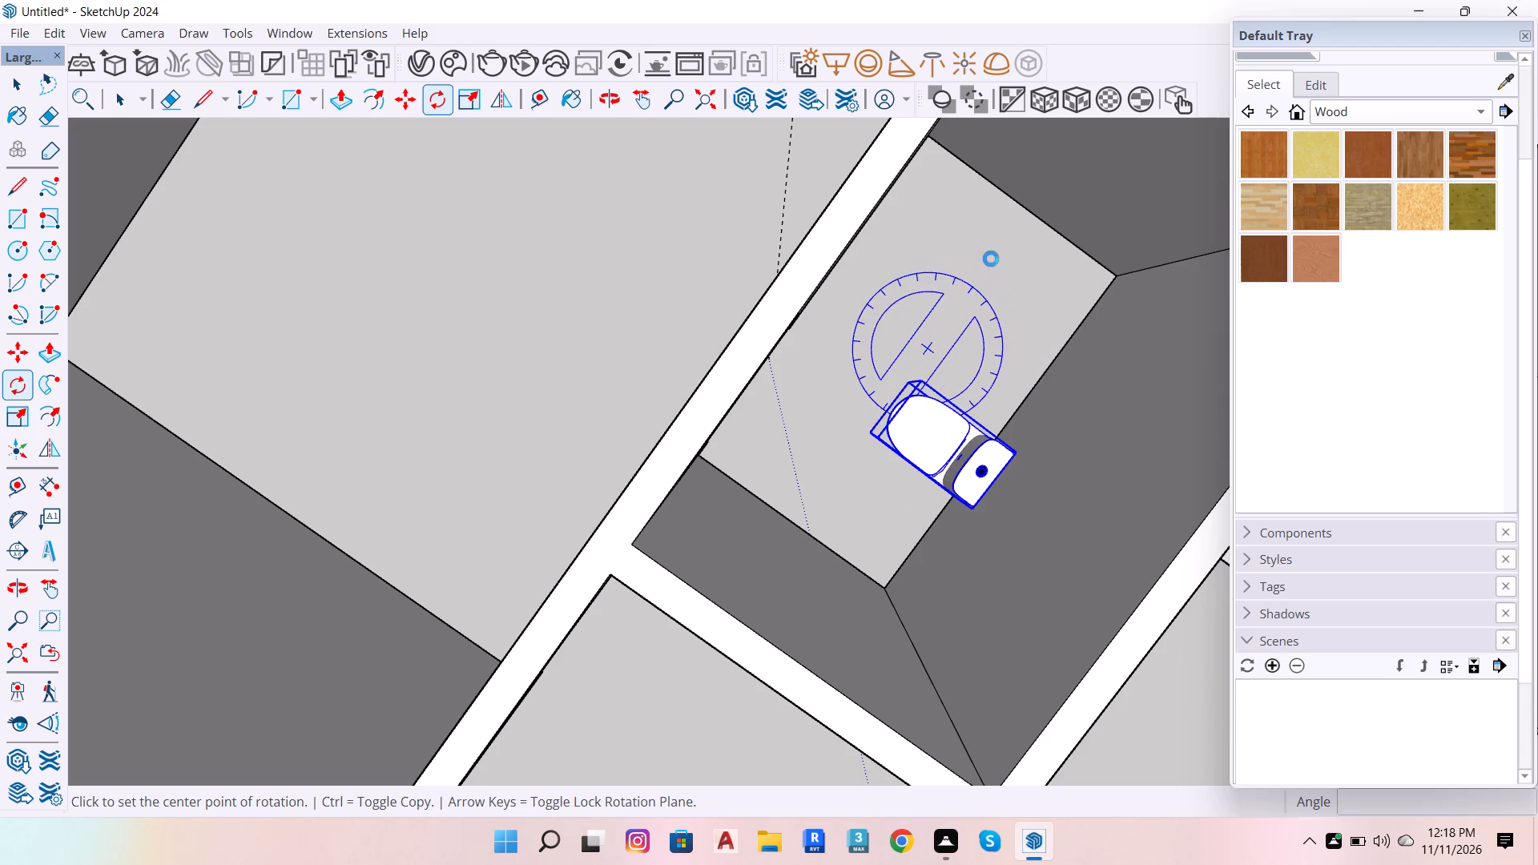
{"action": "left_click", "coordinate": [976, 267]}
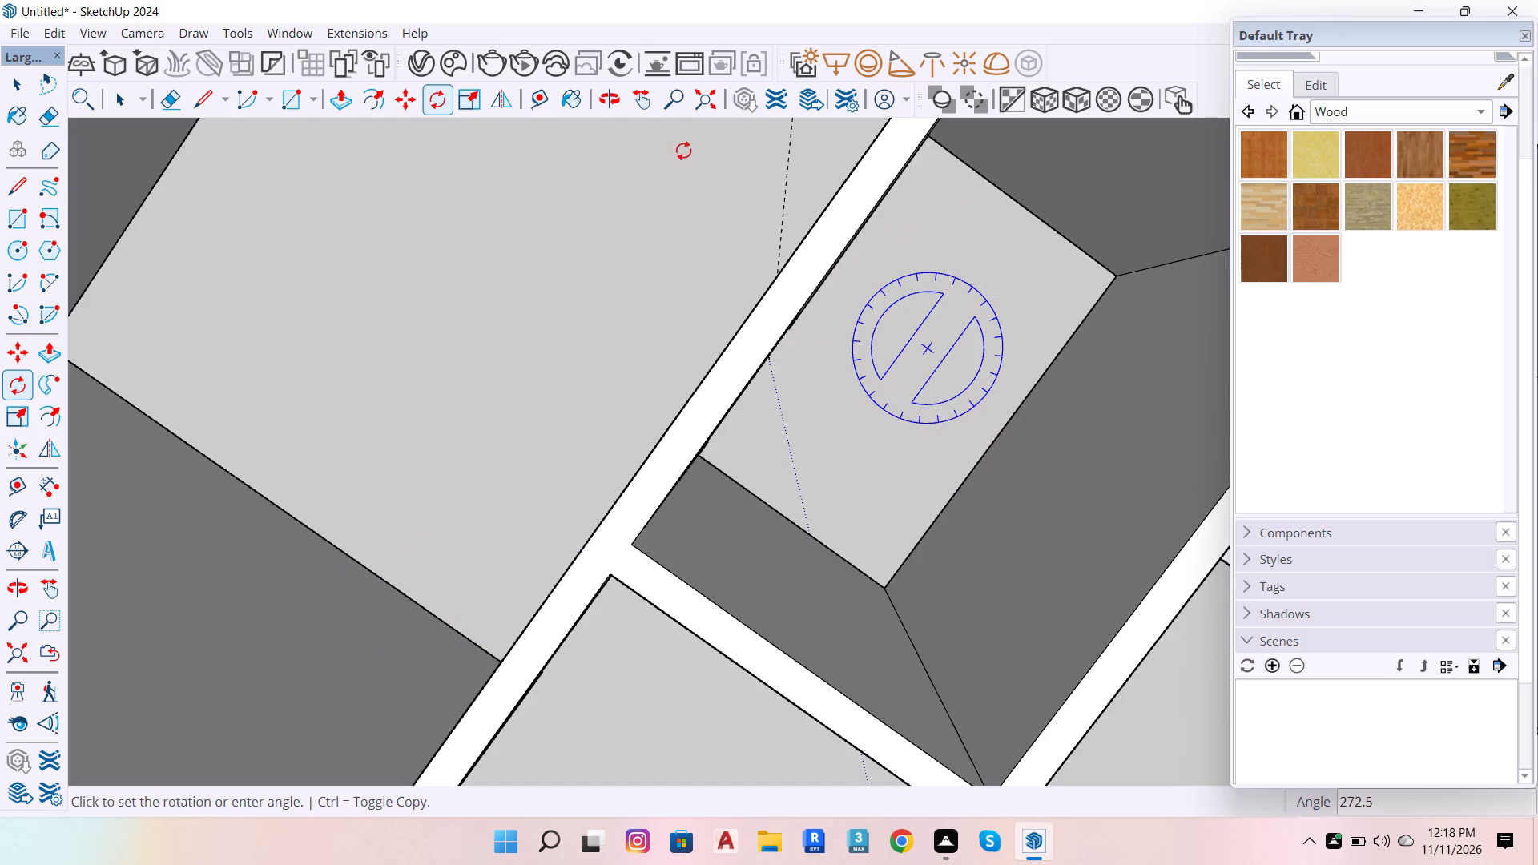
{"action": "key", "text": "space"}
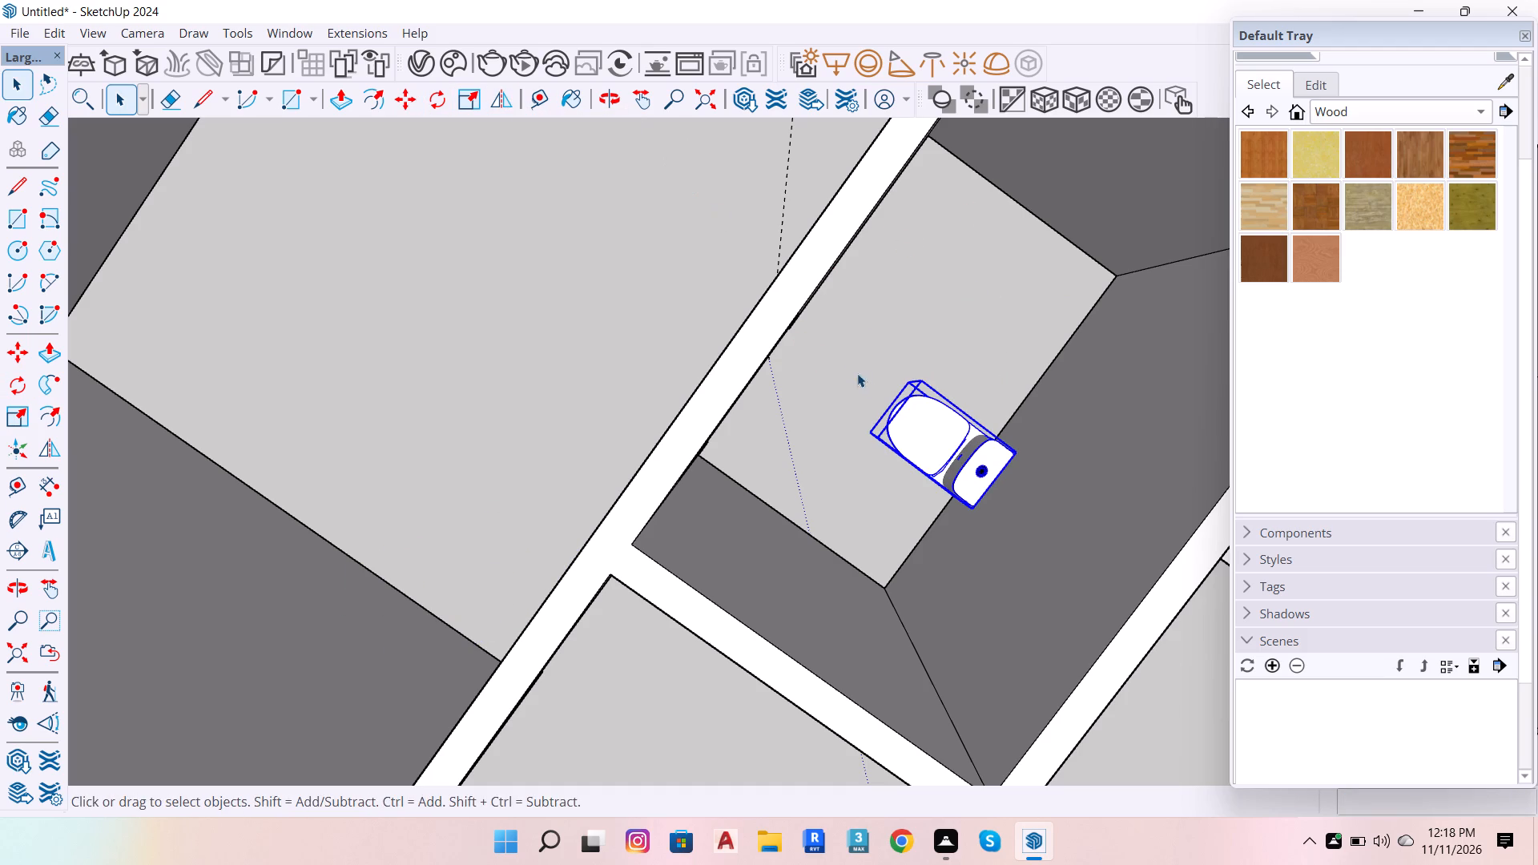
Rotate the toilet a quarter turn horizontally about its front corner so its tank backs onto the adjacent wall.
{"action": "left_click", "coordinate": [20, 392]}
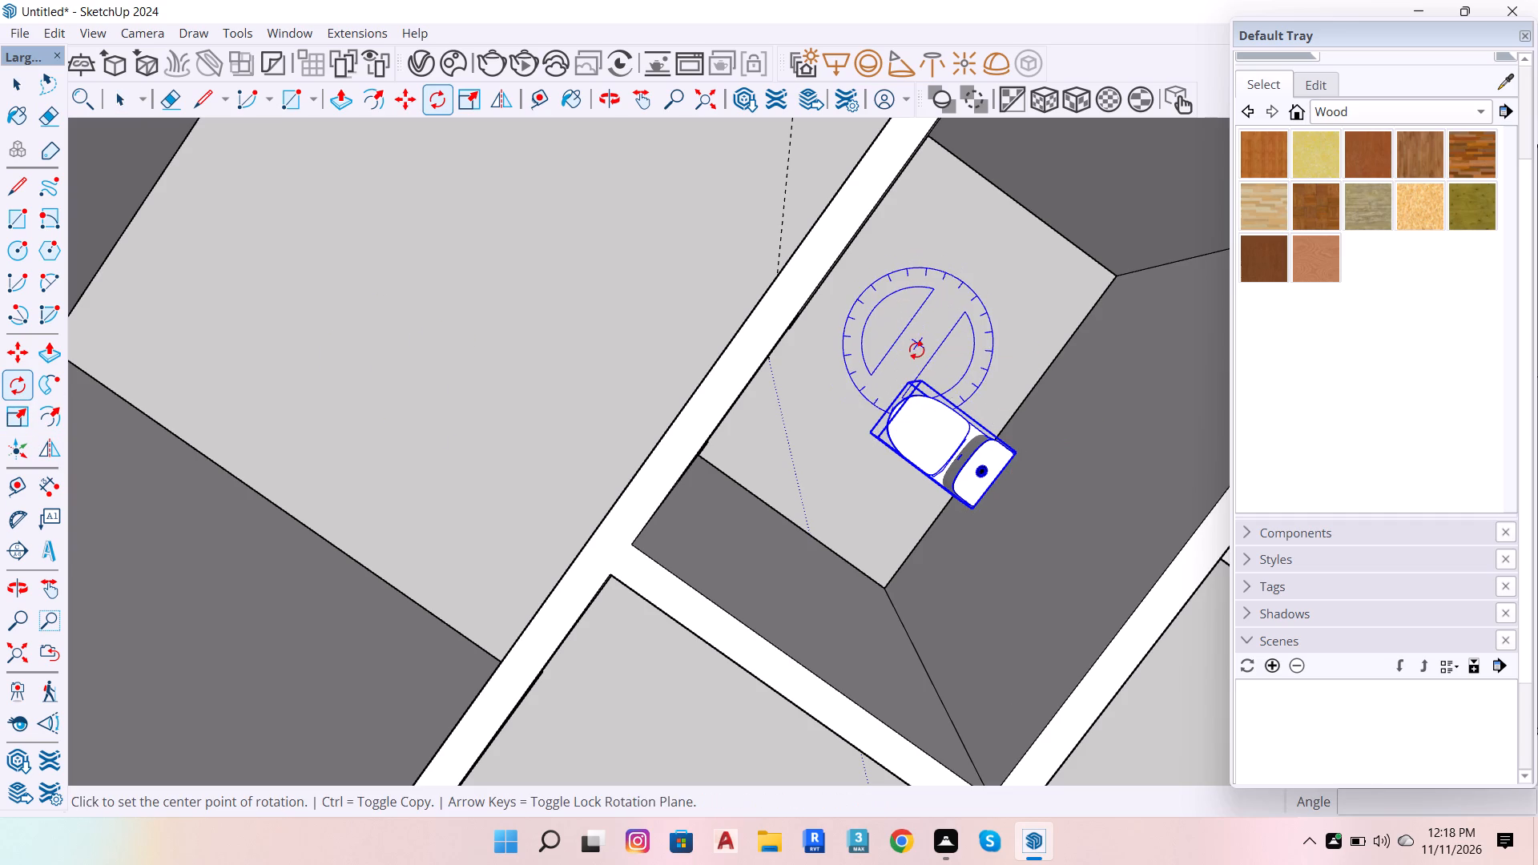
{"action": "key", "text": "Up"}
{"action": "left_click", "coordinate": [880, 422]}
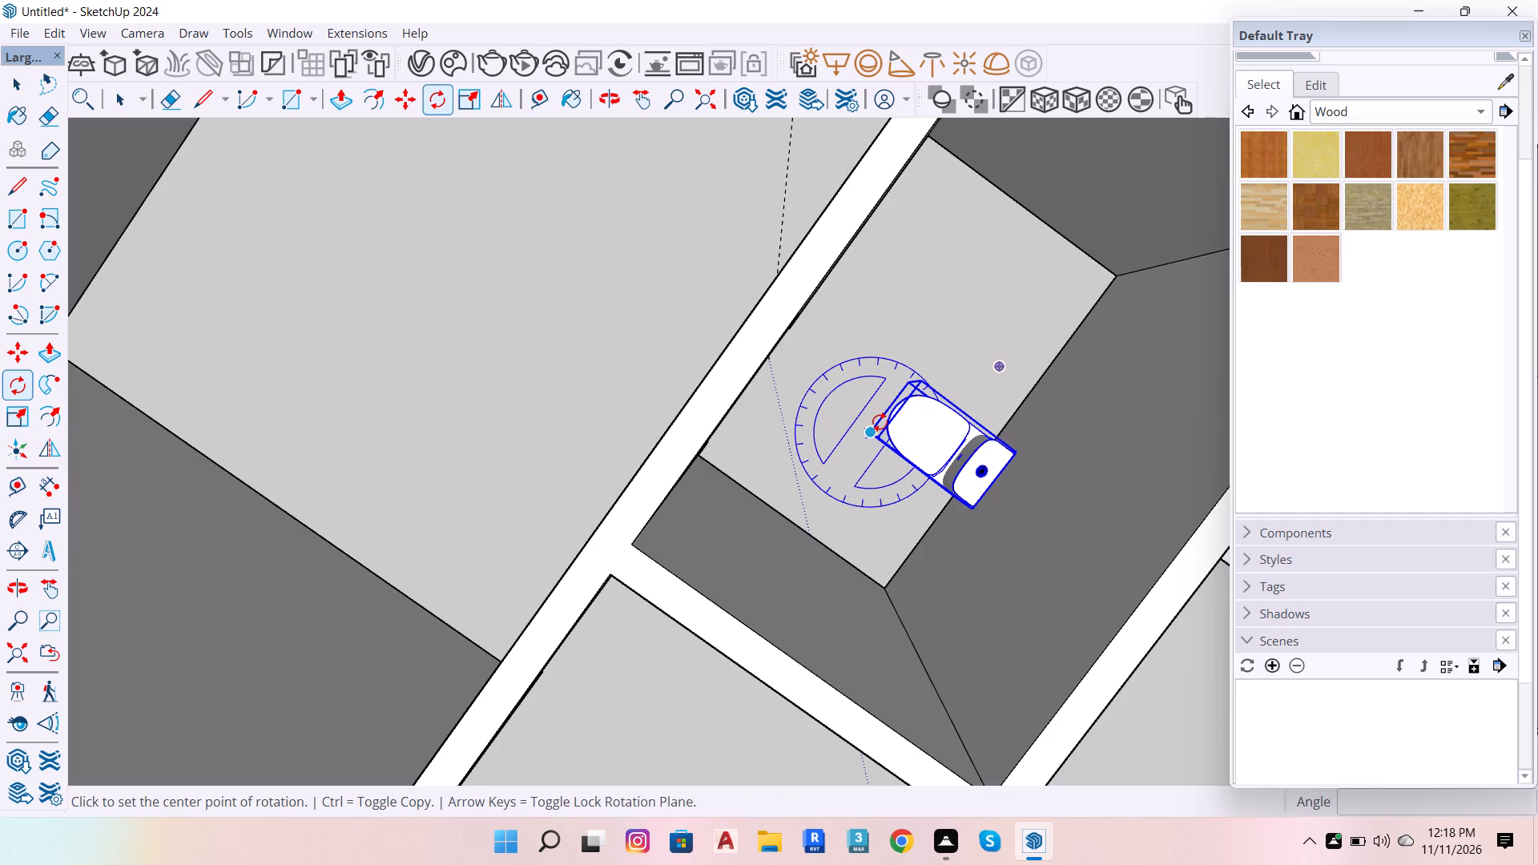
{"action": "left_click", "coordinate": [807, 392]}
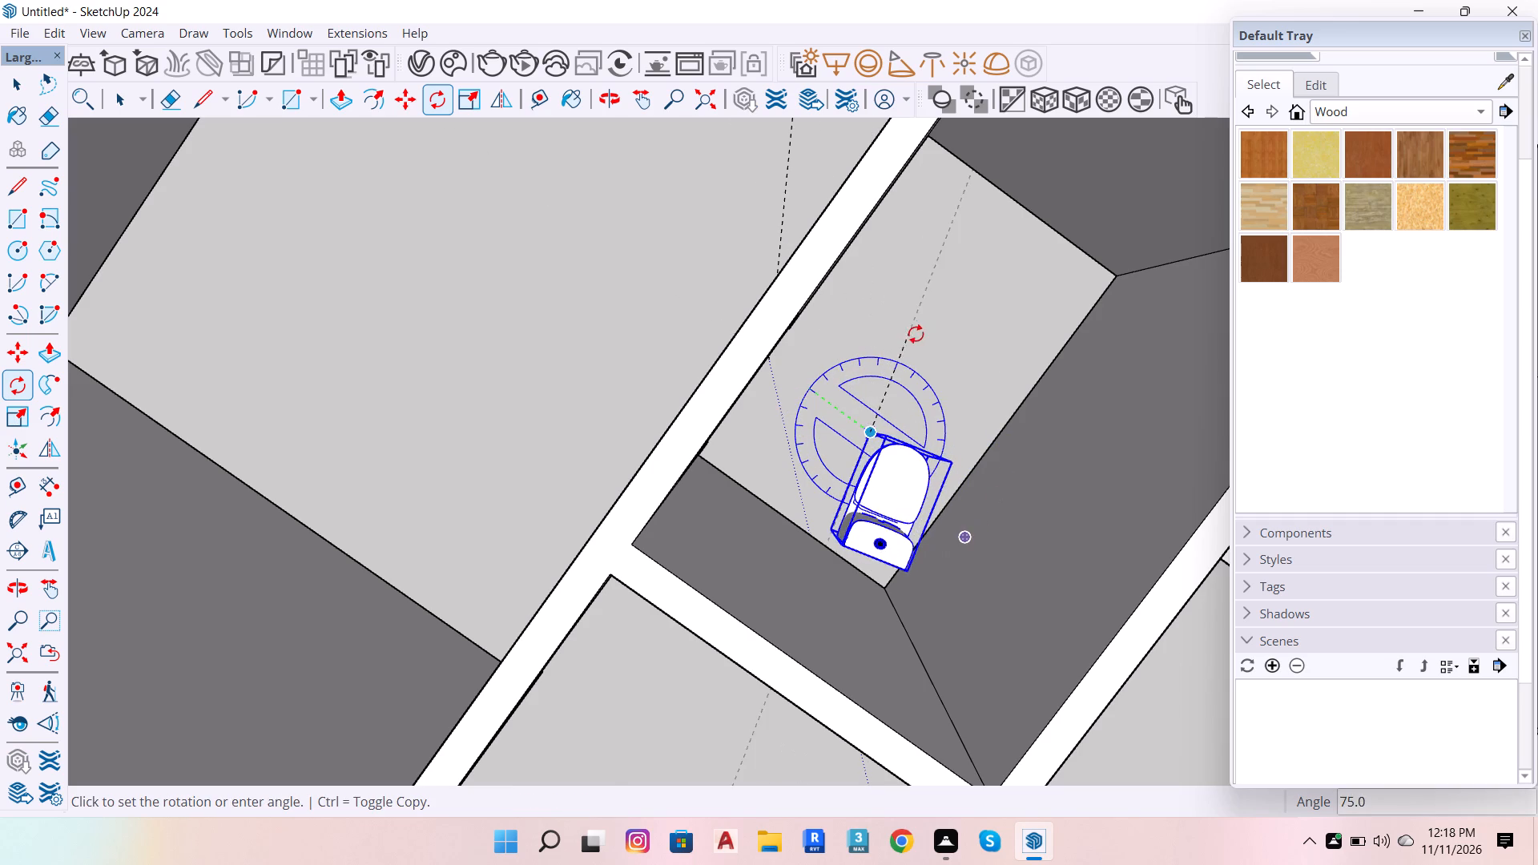
{"action": "left_click", "coordinate": [928, 344]}
{"action": "key", "text": "space"}
{"action": "scroll", "coordinate": [904, 585], "scroll_direction": "up", "scroll_amount": 5}
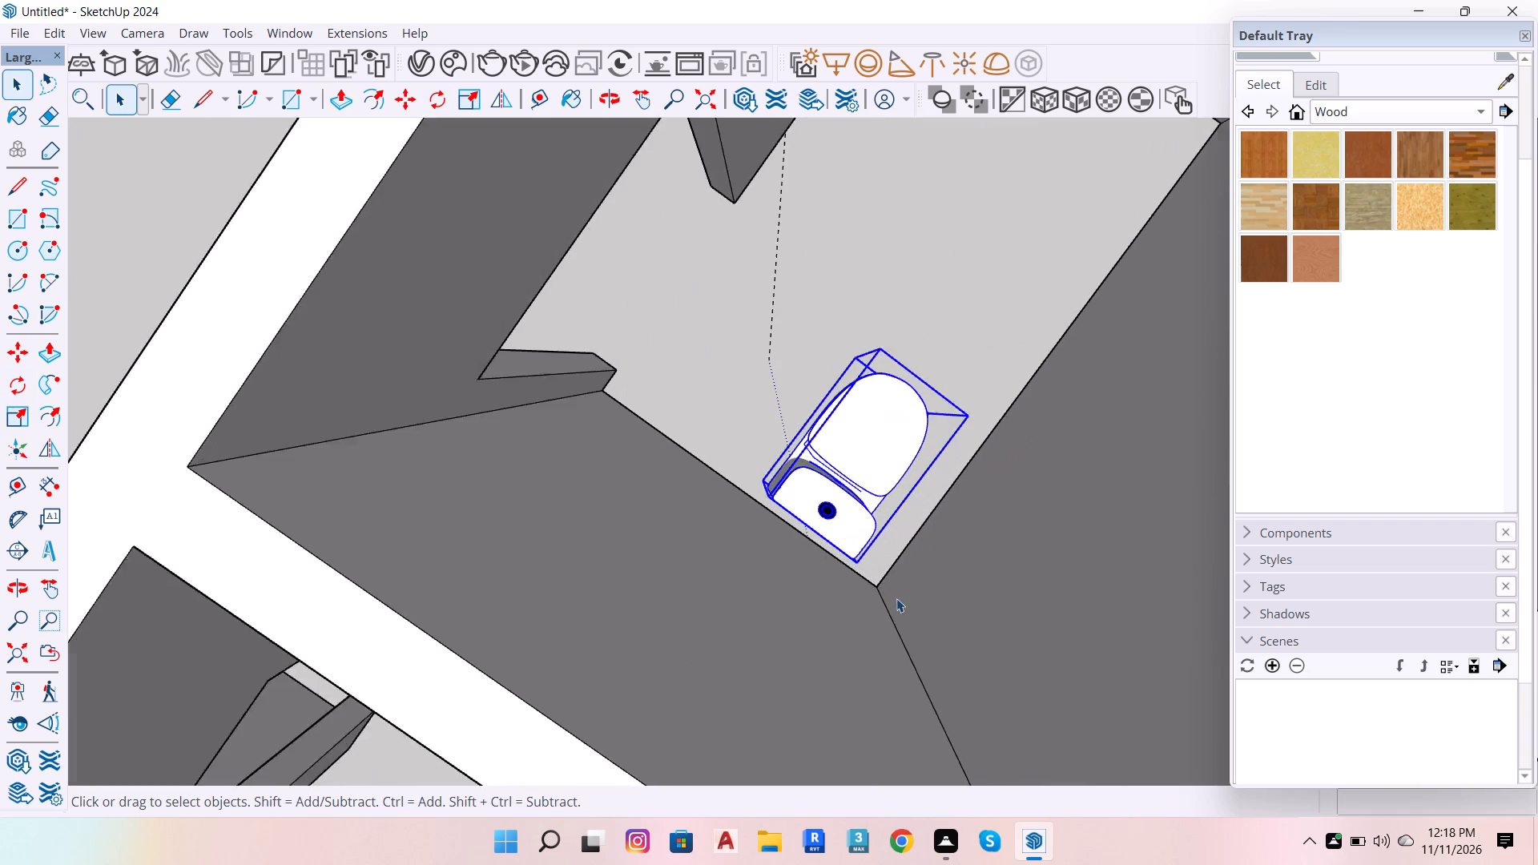
Move the toilet back against the adjacent bathroom wall, near the room's corner.
{"action": "scroll", "coordinate": [887, 595], "scroll_direction": "up", "scroll_amount": 15}
{"action": "type", "text": "NM"}
{"action": "left_click", "coordinate": [734, 463]}
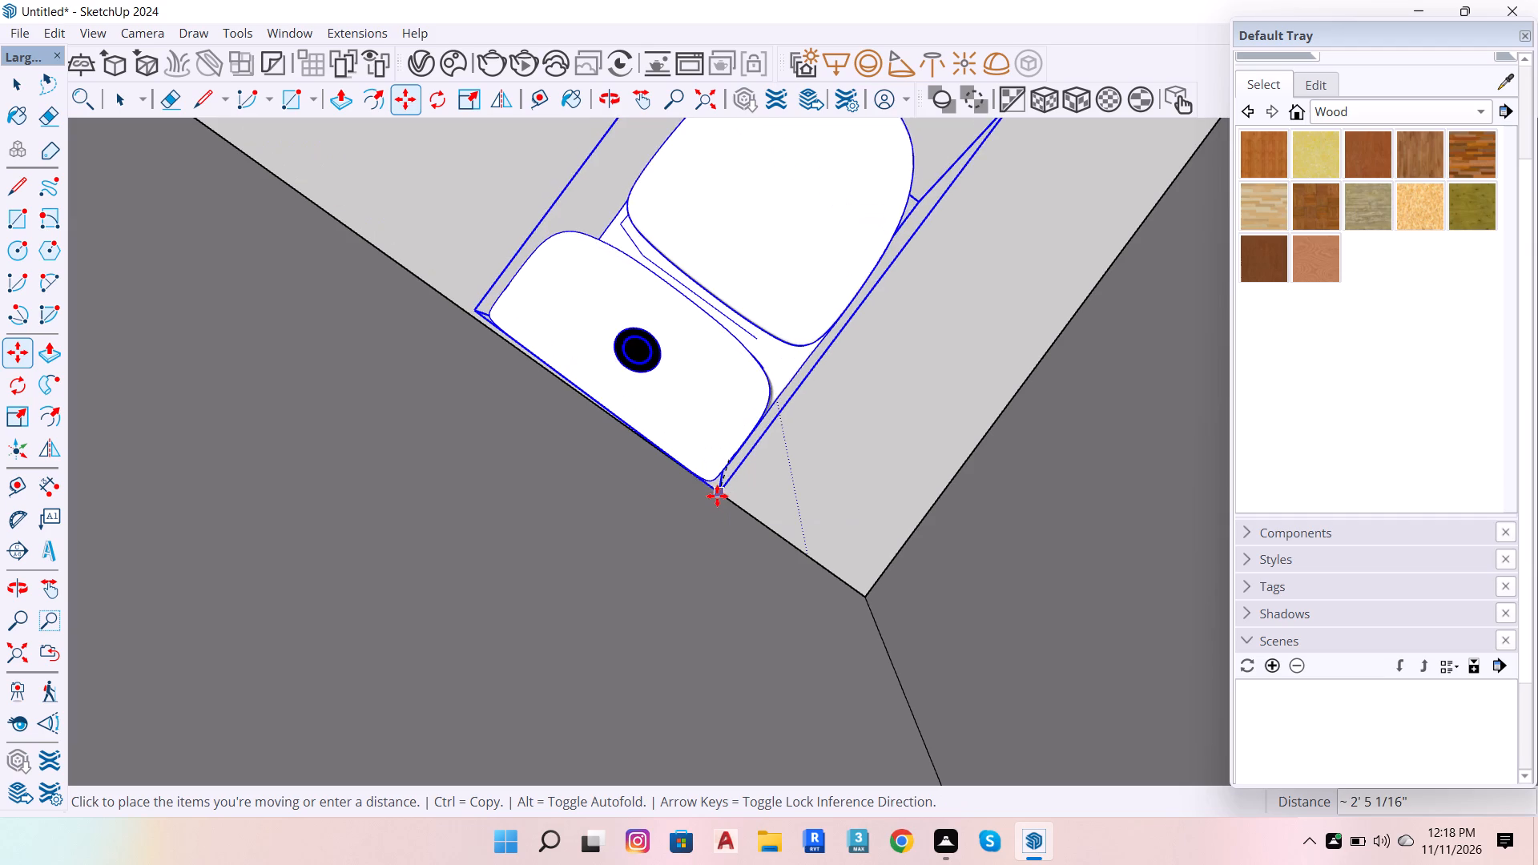
{"action": "left_click", "coordinate": [683, 472]}
{"action": "scroll", "coordinate": [735, 452], "scroll_direction": "down", "scroll_amount": 11}
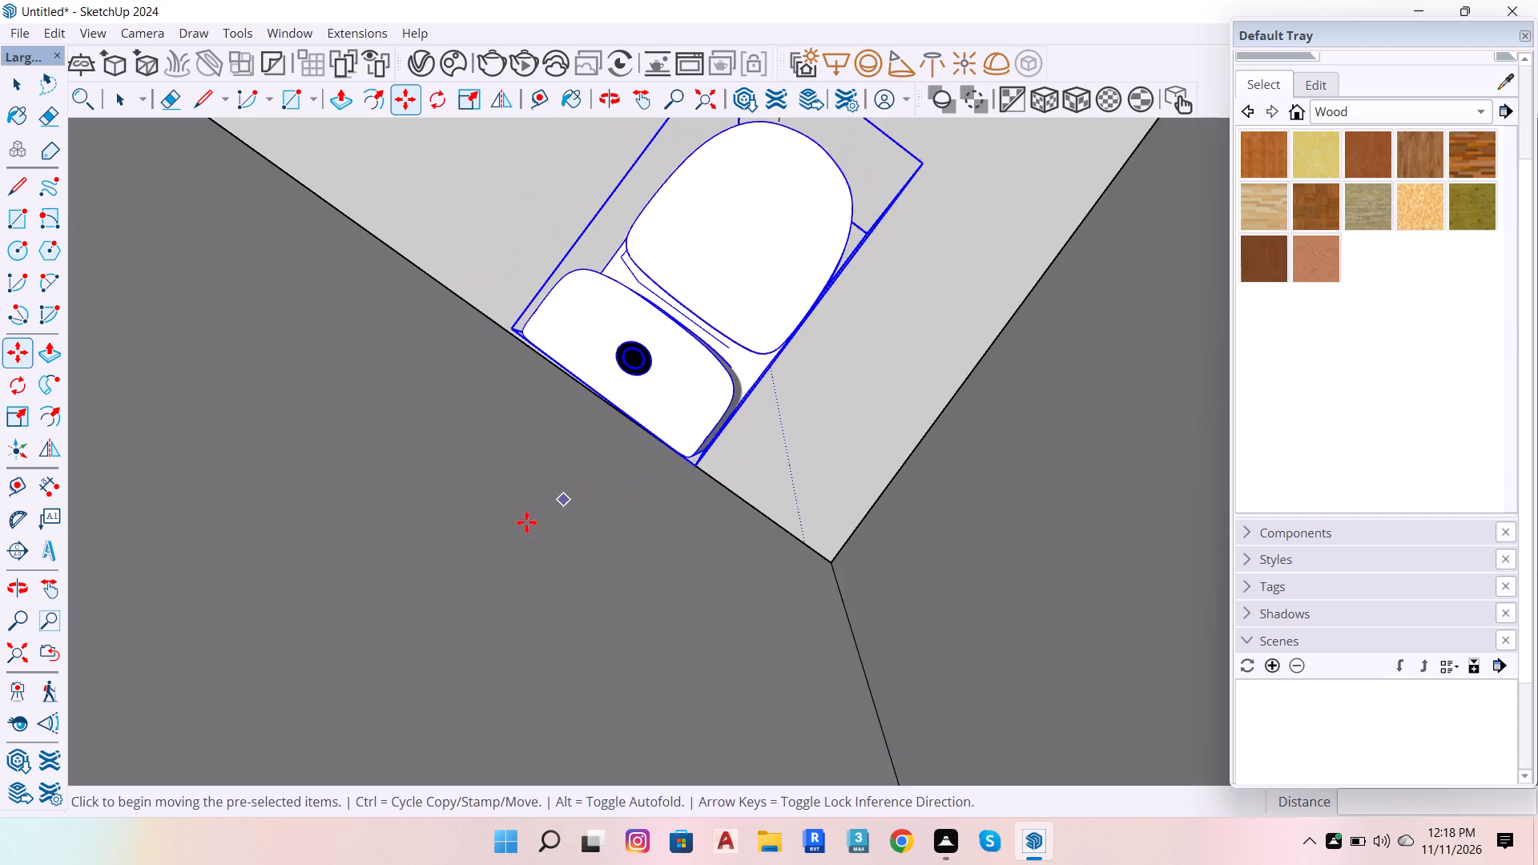
{"action": "scroll", "coordinate": [526, 522], "scroll_direction": "down", "scroll_amount": 2}
{"action": "scroll", "coordinate": [464, 497], "scroll_direction": "down", "scroll_amount": 7}
{"action": "key", "text": "space"}
Move the toilet by its rear base corner onto the floor edge of the wall behind it, then deselect it.
{"action": "scroll", "coordinate": [694, 408], "scroll_direction": "up", "scroll_amount": 16}
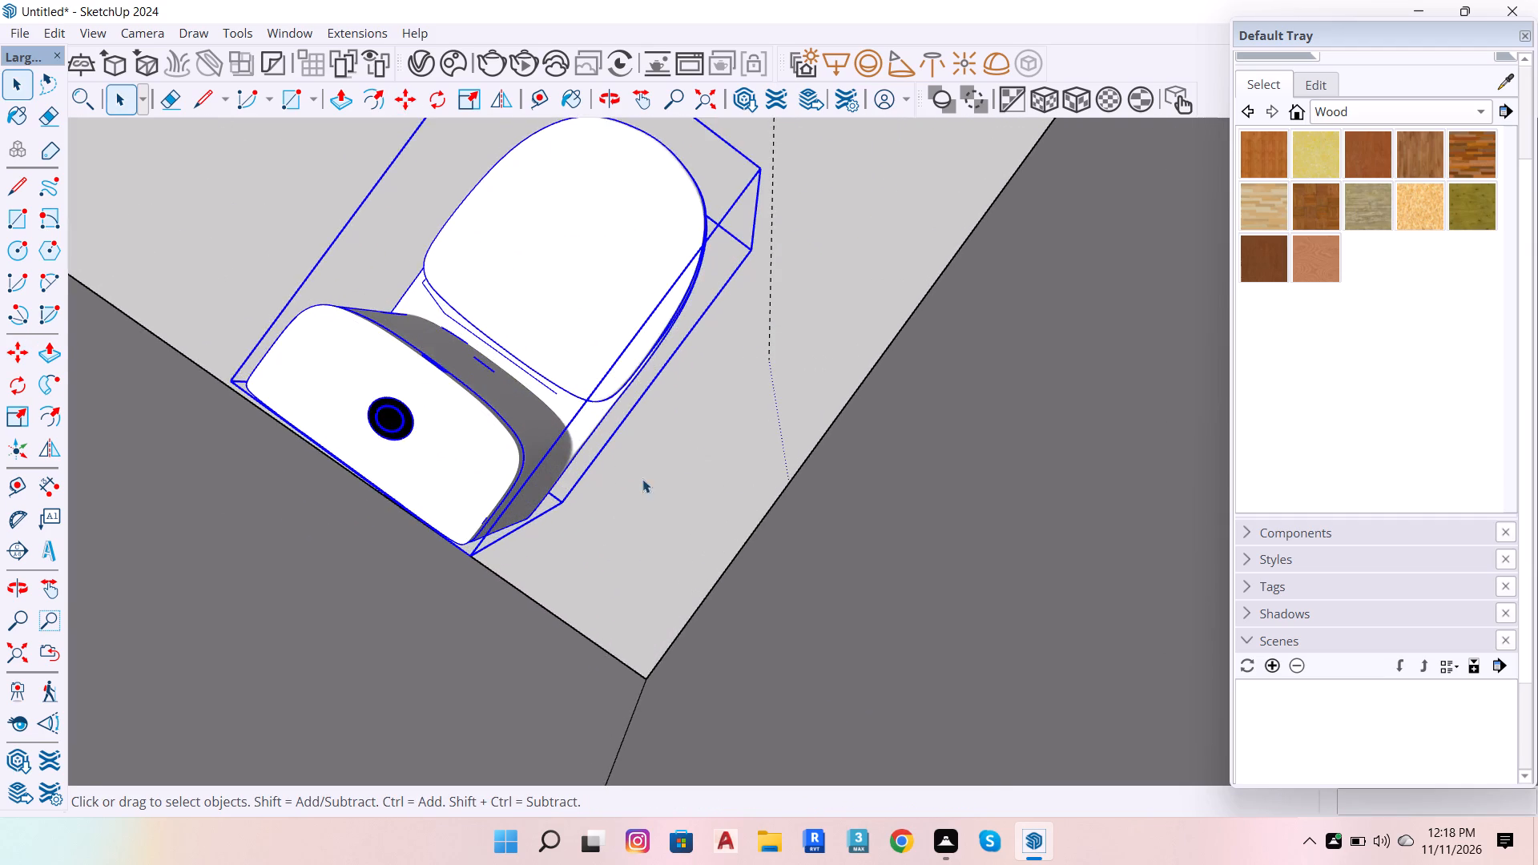
{"action": "scroll", "coordinate": [642, 479], "scroll_direction": "up", "scroll_amount": 3}
{"action": "key", "text": "m"}
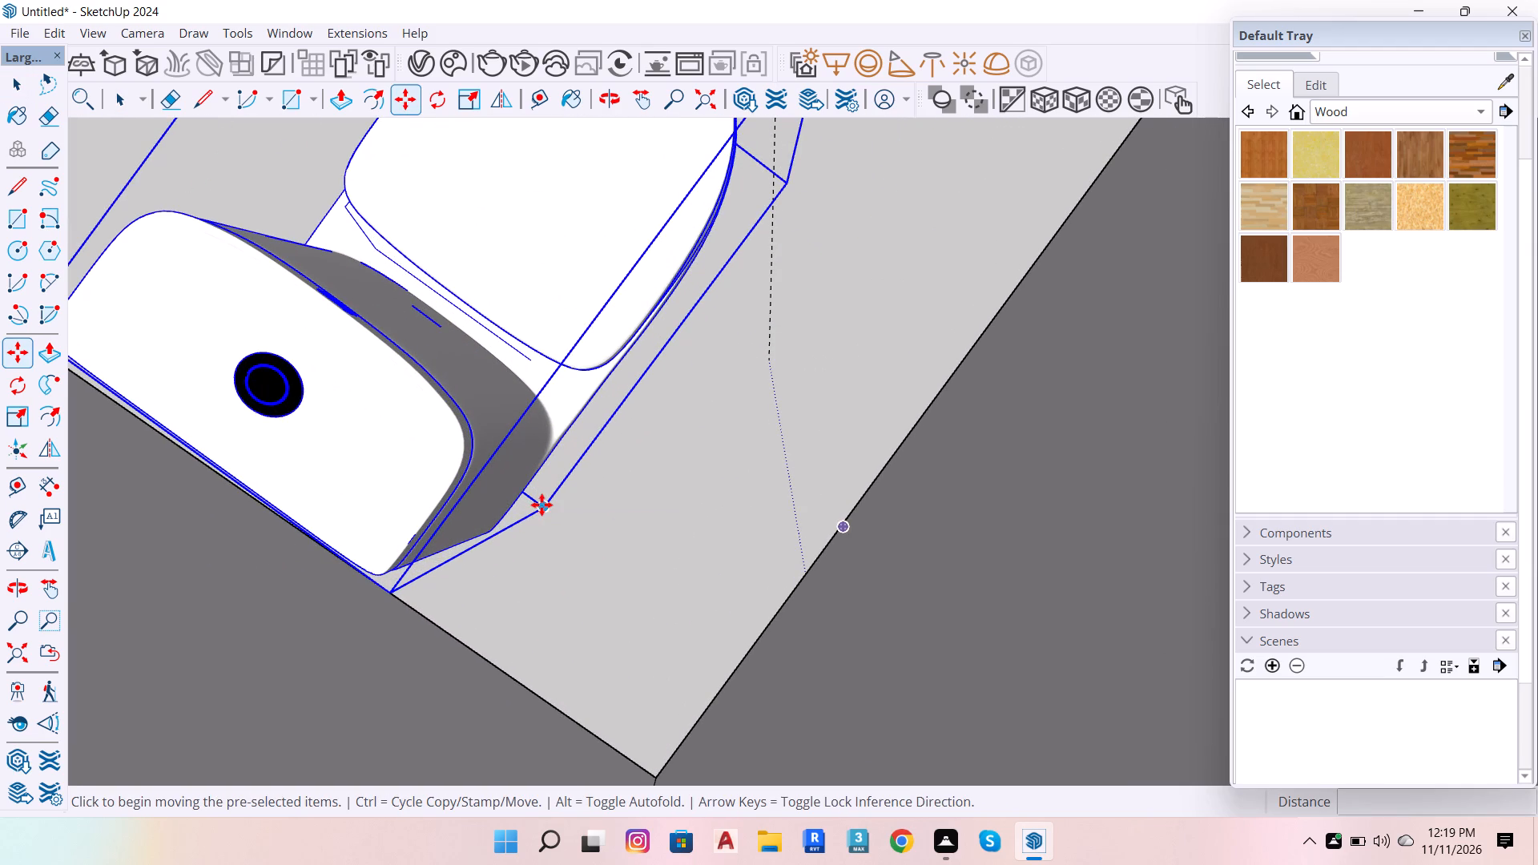
{"action": "left_click", "coordinate": [542, 505]}
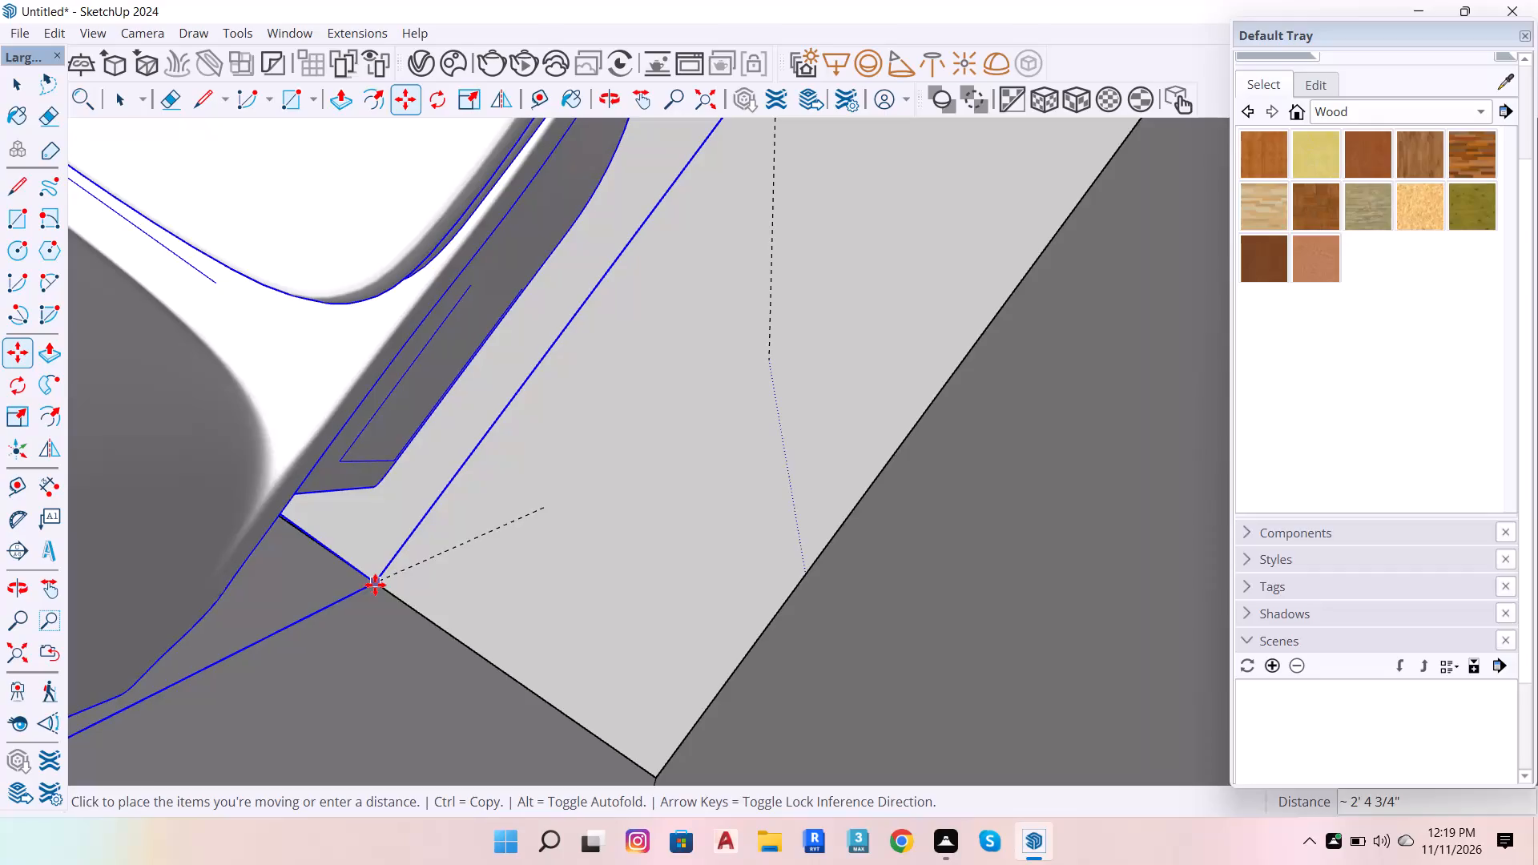
{"action": "left_click", "coordinate": [374, 585]}
{"action": "scroll", "coordinate": [543, 549], "scroll_direction": "down", "scroll_amount": 20}
{"action": "scroll", "coordinate": [543, 549], "scroll_direction": "down", "scroll_amount": 1}
{"action": "key", "text": "space"}
{"action": "scroll", "coordinate": [602, 556], "scroll_direction": "down", "scroll_amount": 7}
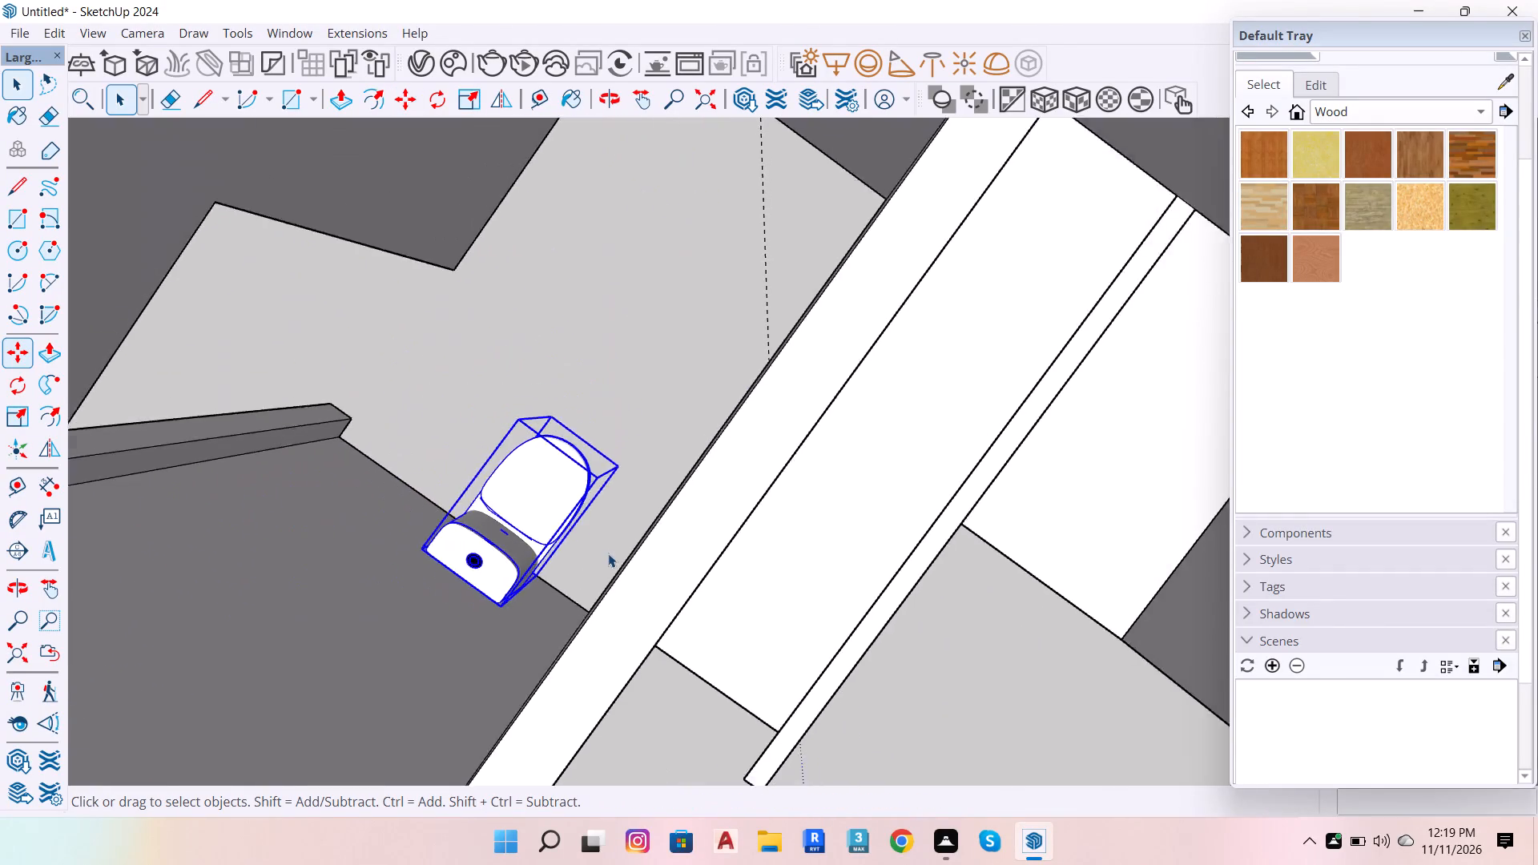
{"action": "scroll", "coordinate": [642, 534], "scroll_direction": "down", "scroll_amount": 7}
{"action": "scroll", "coordinate": [967, 470], "scroll_direction": "down", "scroll_amount": 13}
{"action": "left_click", "coordinate": [1078, 293]}
{"action": "left_click_drag", "start_coordinate": [1078, 293], "coordinate": [1071, 295]}
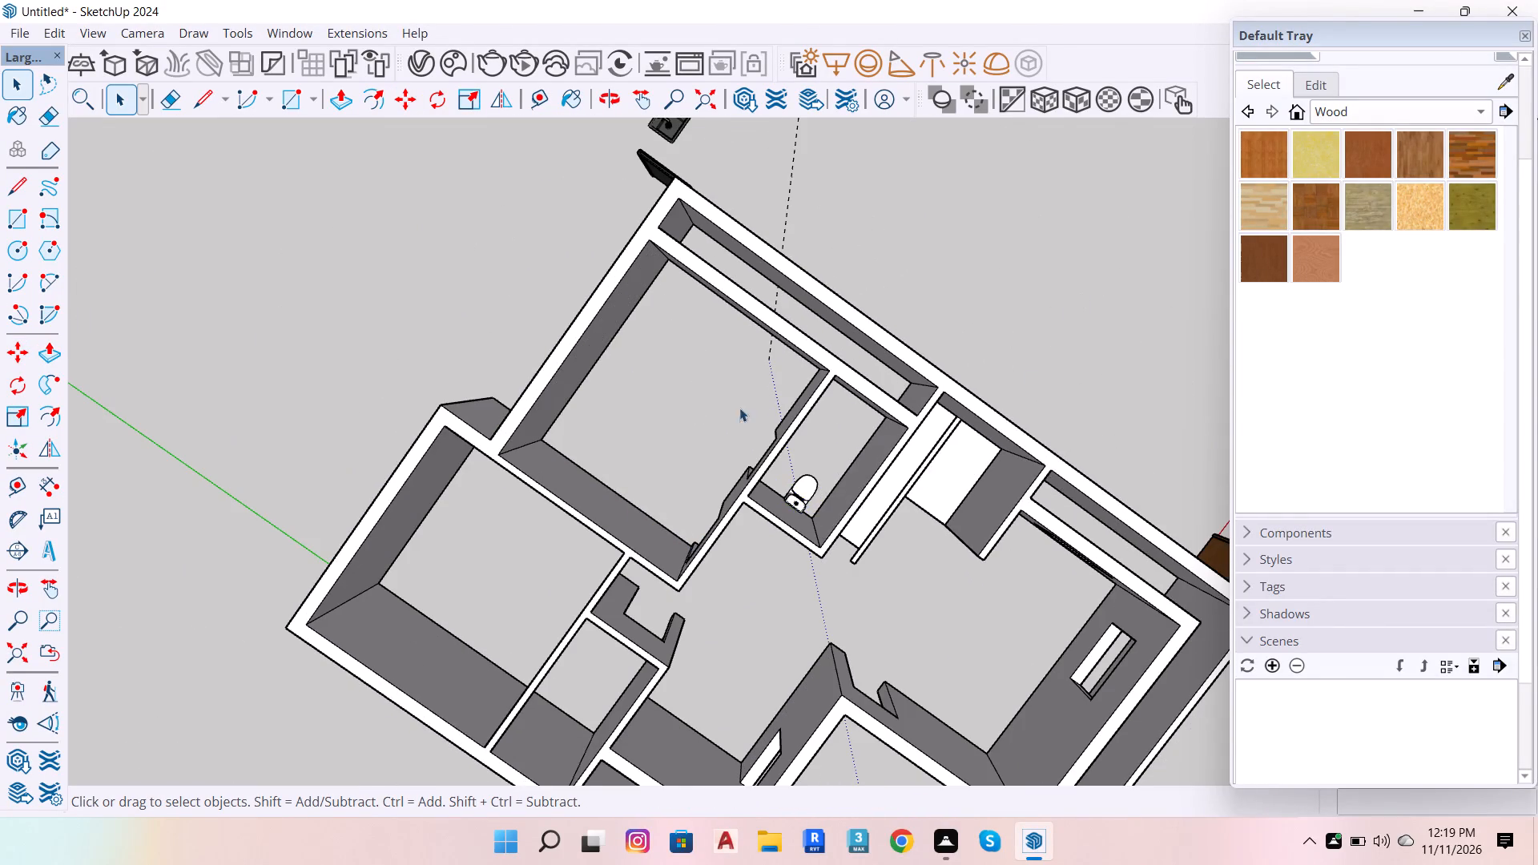
Rotate the shower fixture set lying outside the house 90 degrees horizontally.
{"action": "scroll", "coordinate": [431, 549], "scroll_direction": "down", "scroll_amount": 13}
{"action": "scroll", "coordinate": [721, 251], "scroll_direction": "up", "scroll_amount": 20}
{"action": "scroll", "coordinate": [721, 251], "scroll_direction": "up", "scroll_amount": 3}
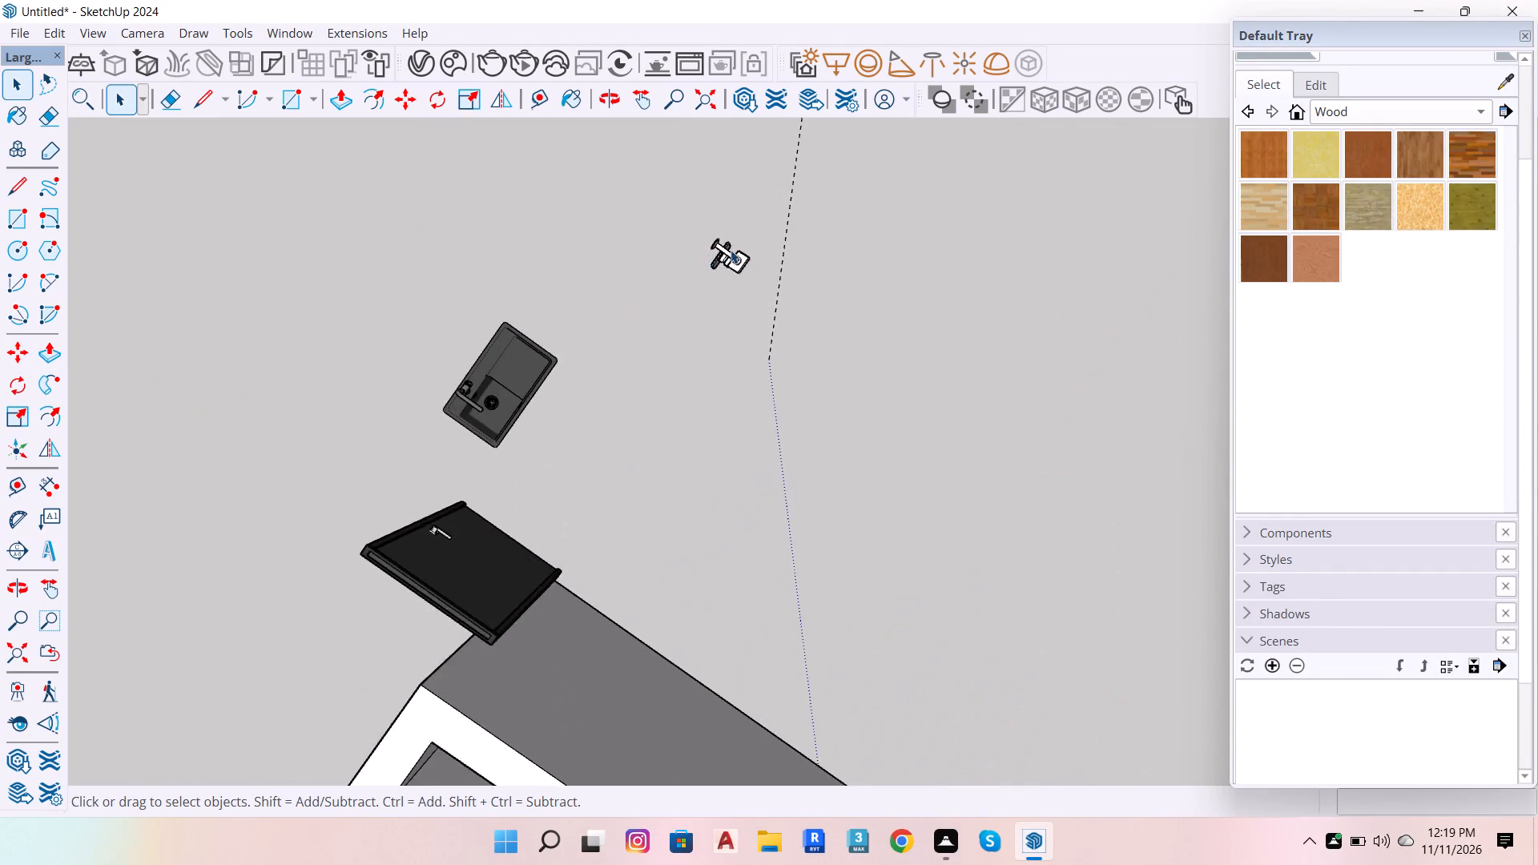
{"action": "scroll", "coordinate": [731, 250], "scroll_direction": "up", "scroll_amount": 5}
{"action": "left_click", "coordinate": [727, 261]}
{"action": "scroll", "coordinate": [559, 354], "scroll_direction": "down", "scroll_amount": 7}
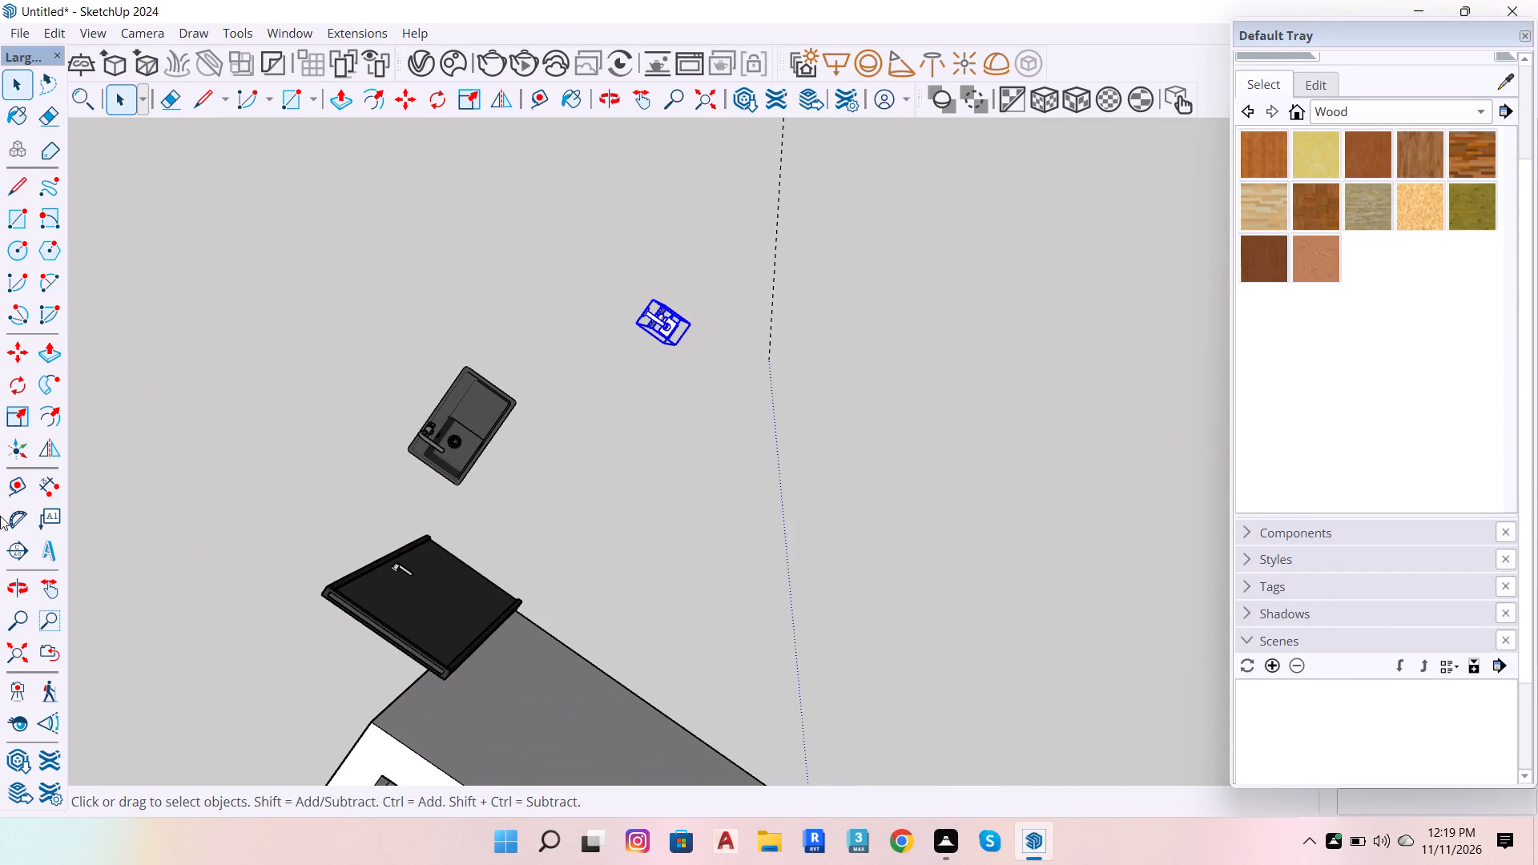
{"action": "left_click", "coordinate": [17, 377]}
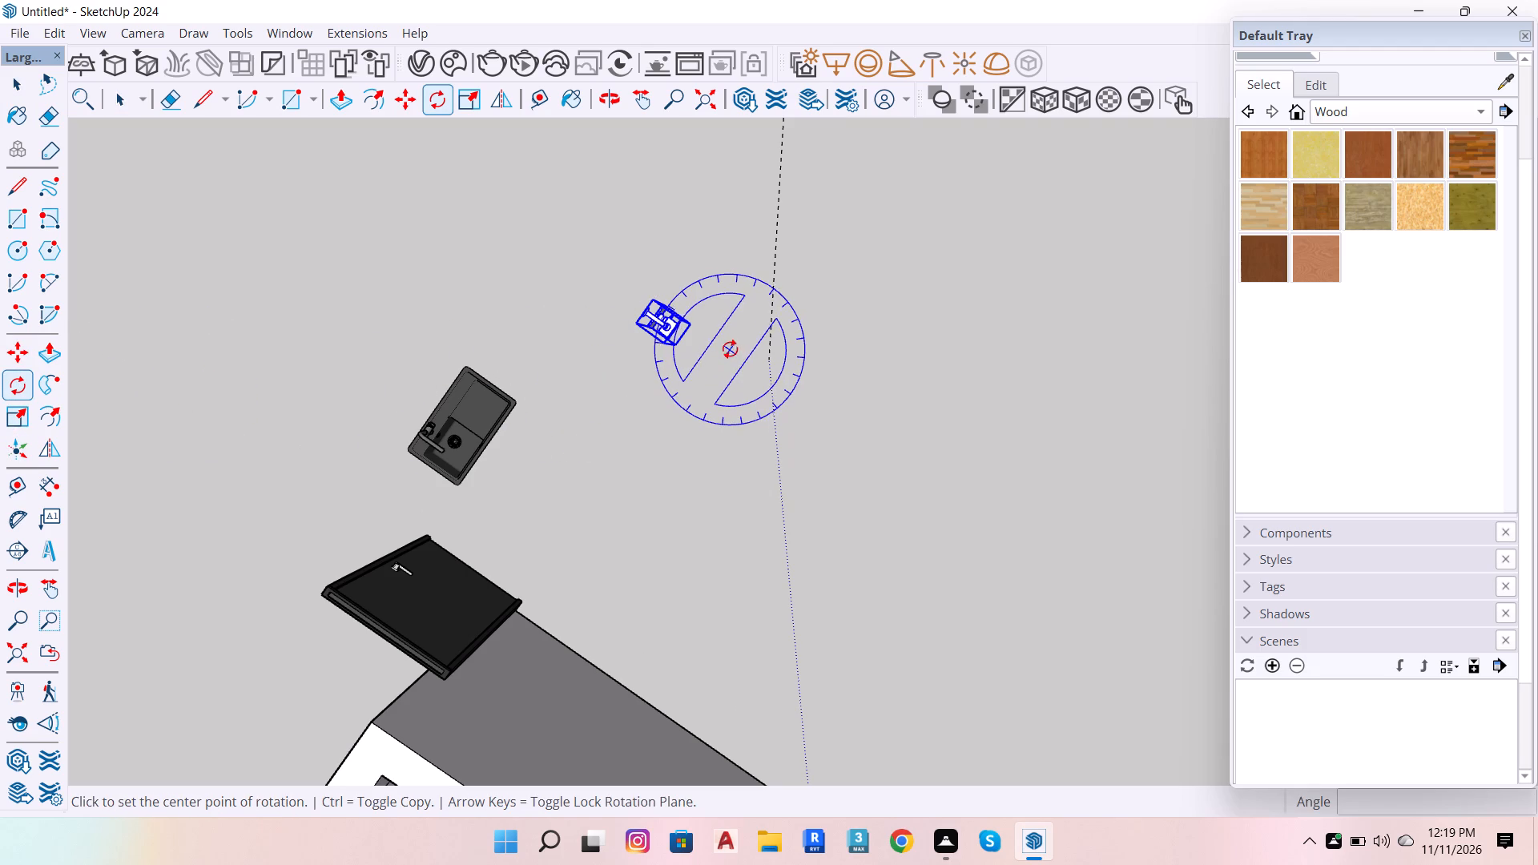
{"action": "left_click", "coordinate": [730, 349]}
{"action": "left_click", "coordinate": [816, 405]}
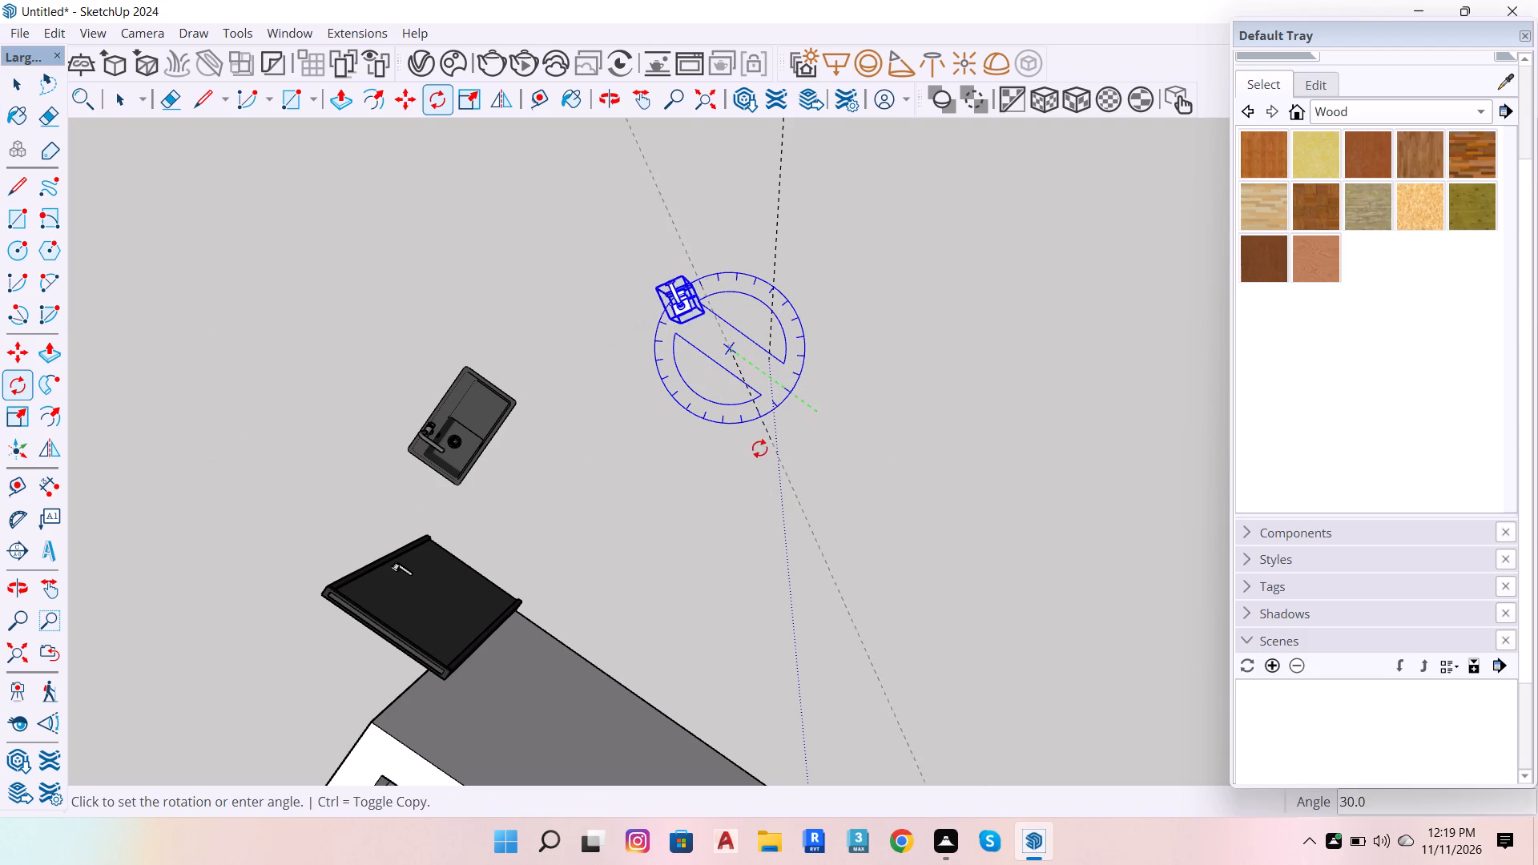
{"action": "left_click", "coordinate": [649, 460]}
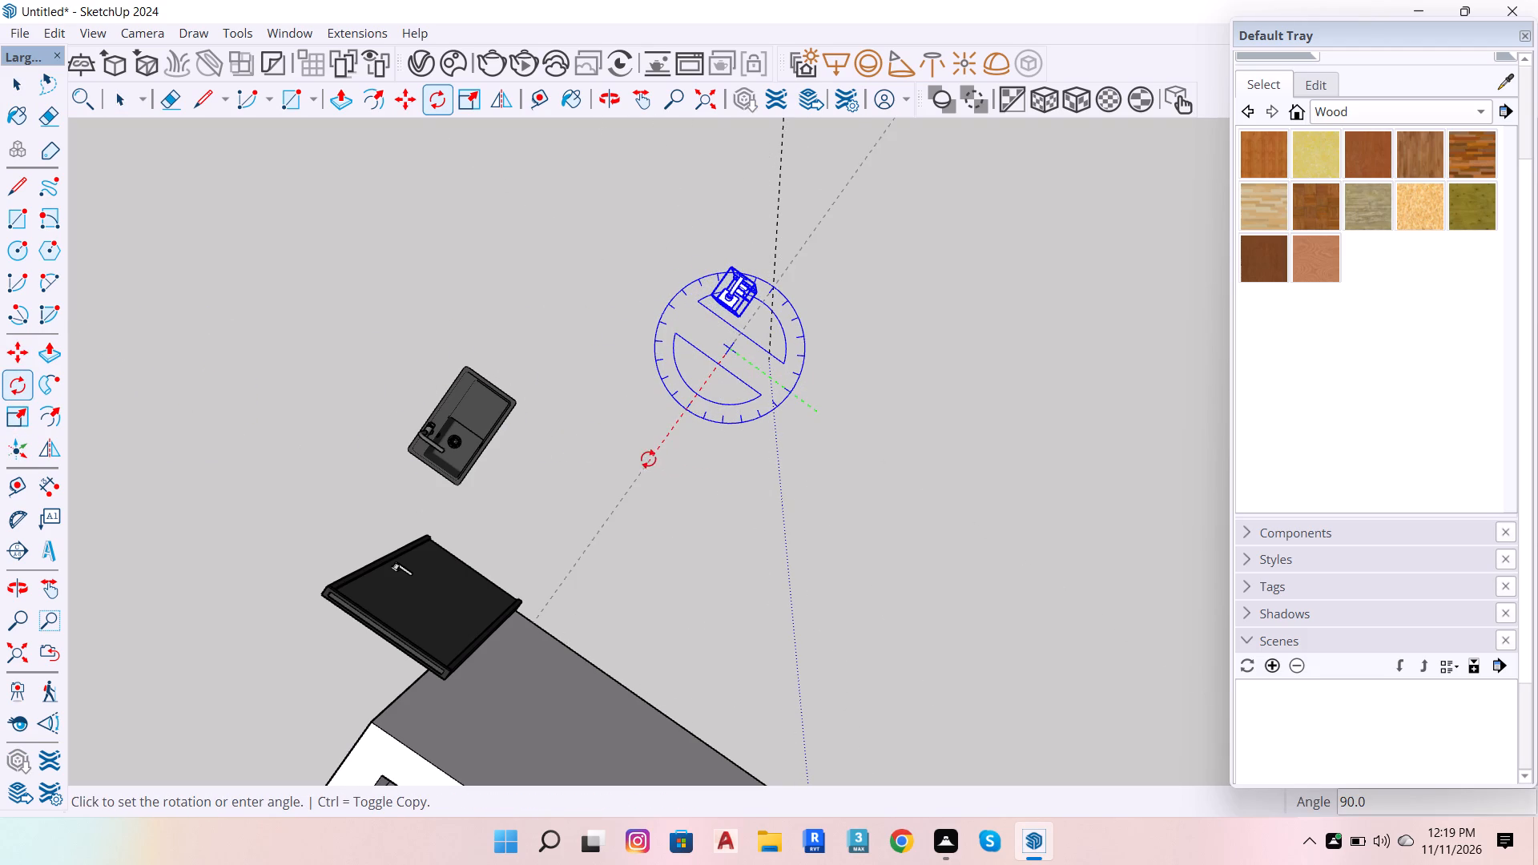
{"action": "scroll", "coordinate": [740, 280], "scroll_direction": "up", "scroll_amount": 12}
{"action": "key", "text": "space"}
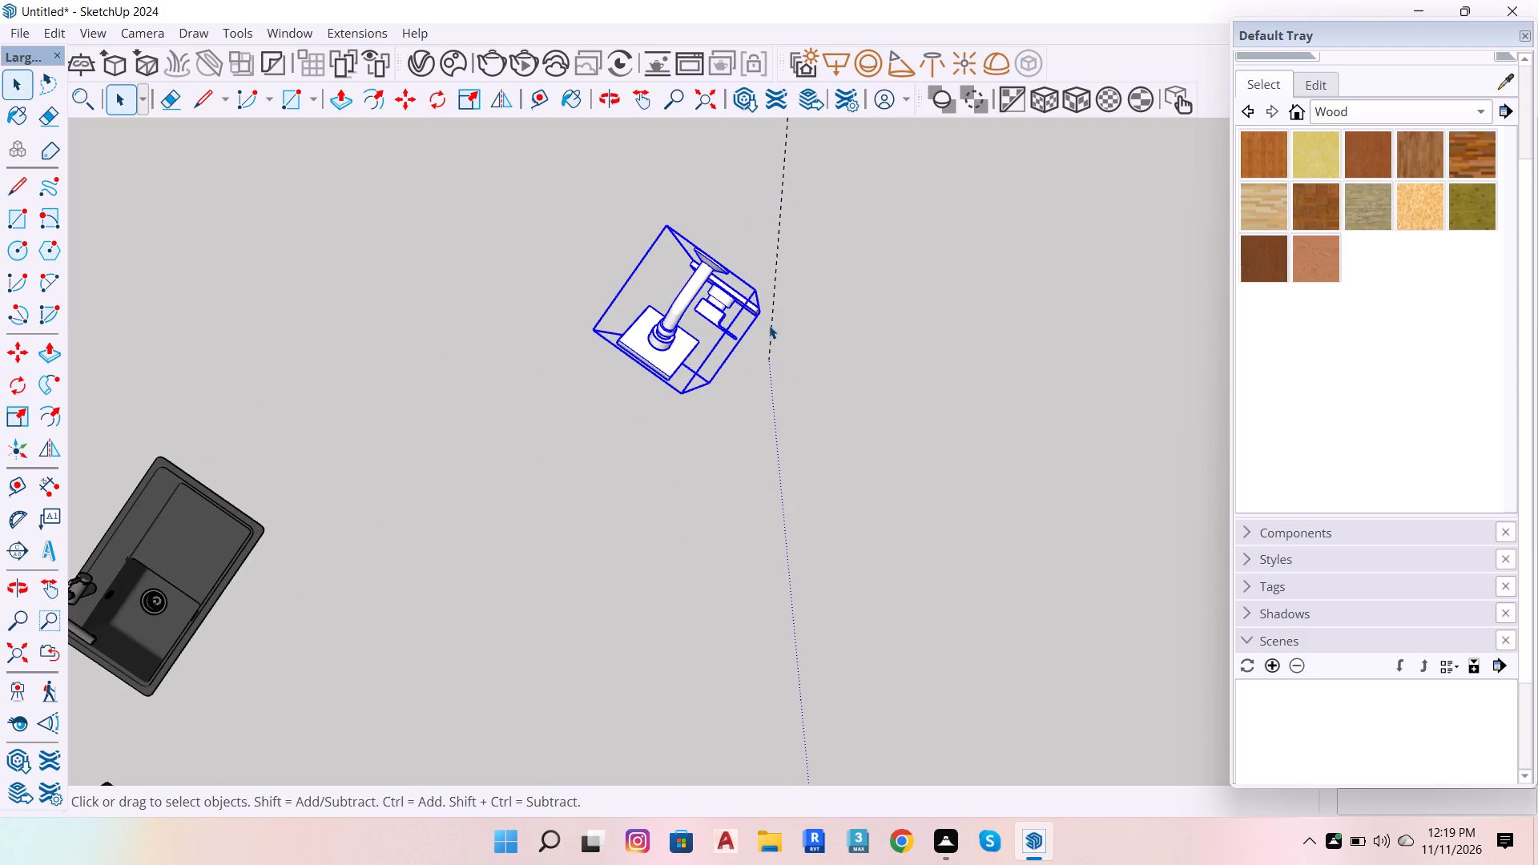
Move the shower set by its rear corner onto the bathroom end wall opposite the toilet.
{"action": "key", "text": "m"}
{"action": "left_click", "coordinate": [760, 312]}
{"action": "scroll", "coordinate": [921, 197], "scroll_direction": "down", "scroll_amount": 13}
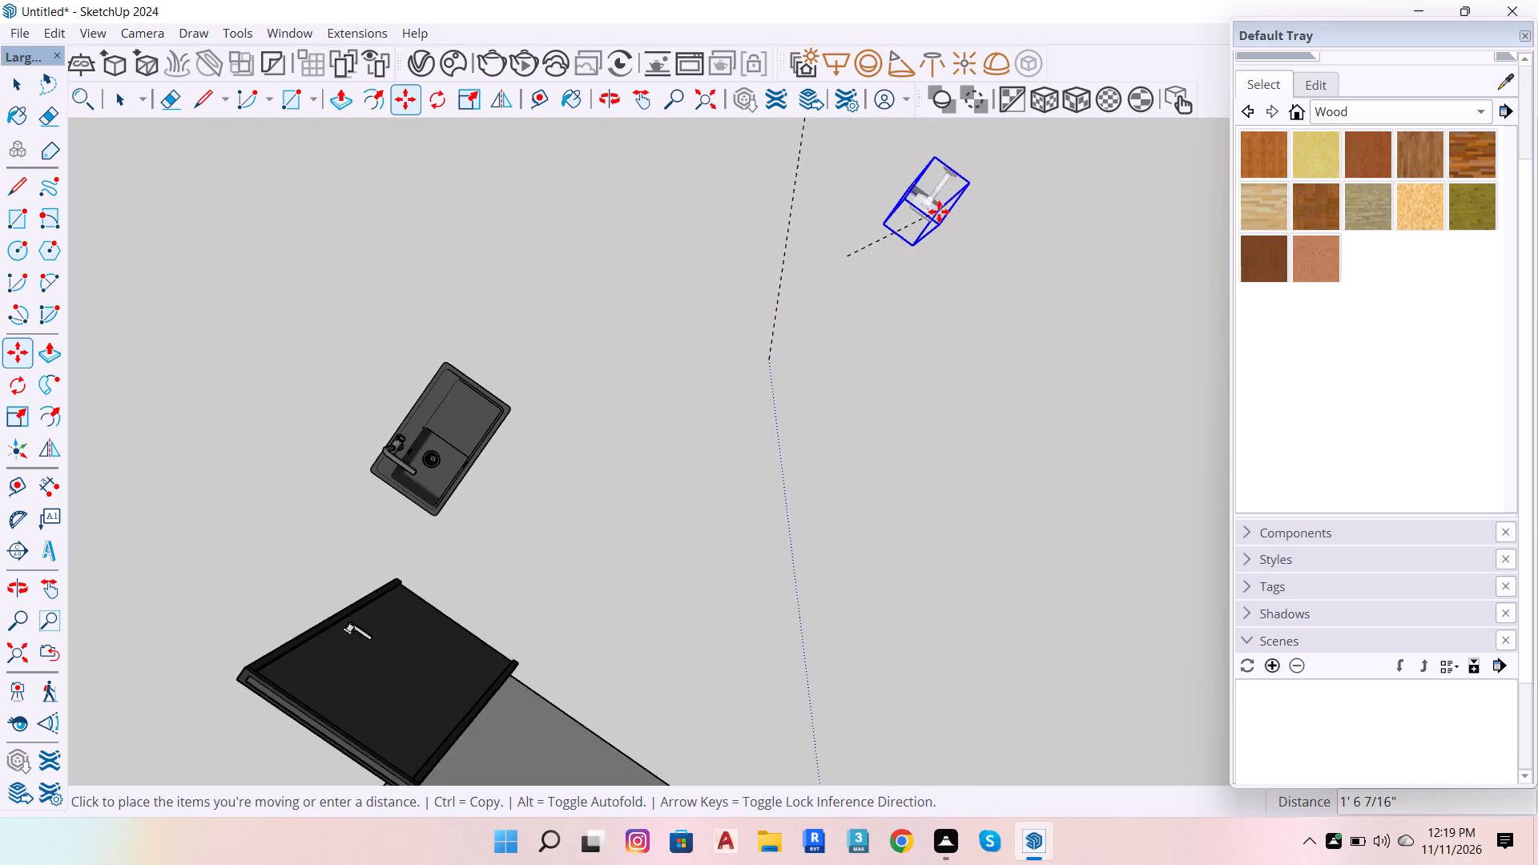
{"action": "scroll", "coordinate": [939, 211], "scroll_direction": "down", "scroll_amount": 20}
{"action": "scroll", "coordinate": [940, 211], "scroll_direction": "down", "scroll_amount": 6}
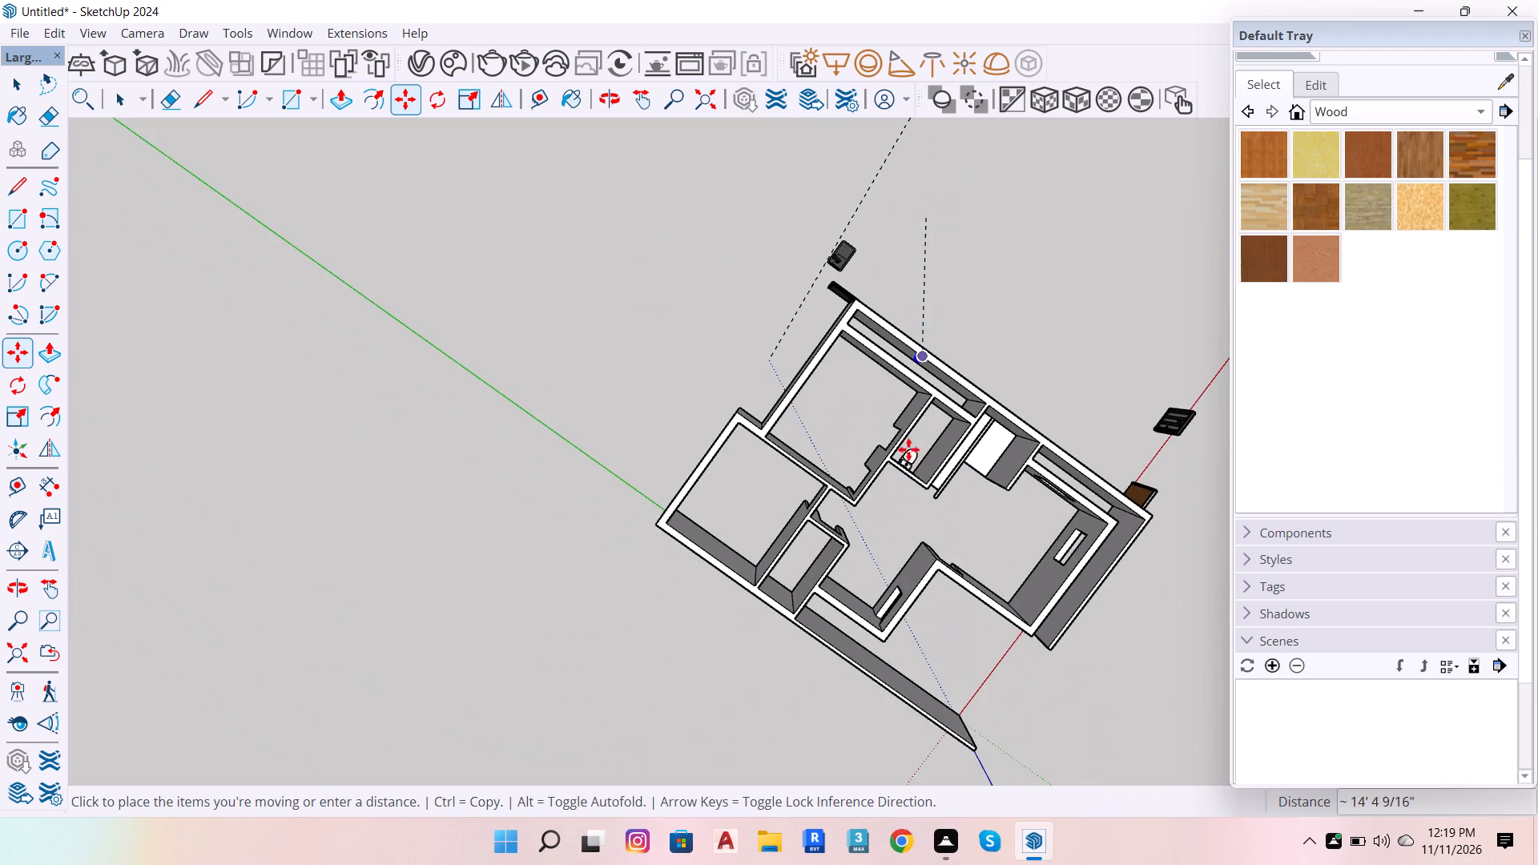
{"action": "scroll", "coordinate": [908, 445], "scroll_direction": "up", "scroll_amount": 16}
{"action": "scroll", "coordinate": [953, 398], "scroll_direction": "up", "scroll_amount": 6}
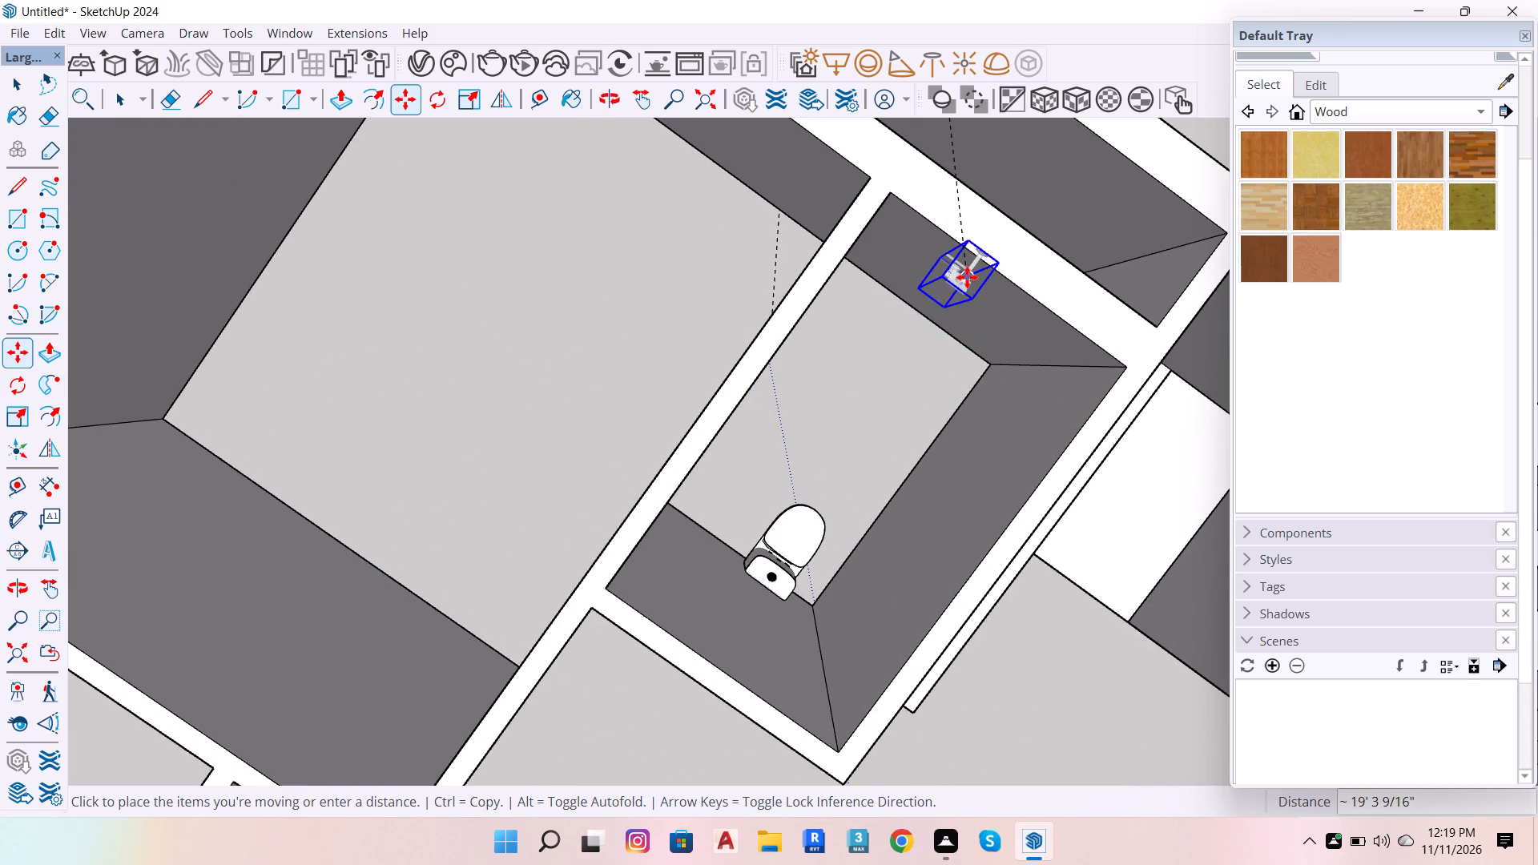
{"action": "scroll", "coordinate": [967, 277], "scroll_direction": "up", "scroll_amount": 4}
{"action": "left_click", "coordinate": [961, 312]}
{"action": "key", "text": "space"}
Place a horizontal guide line on the shower wall, 8' above the wall's floor edge.
{"action": "scroll", "coordinate": [755, 315], "scroll_direction": "down", "scroll_amount": 5}
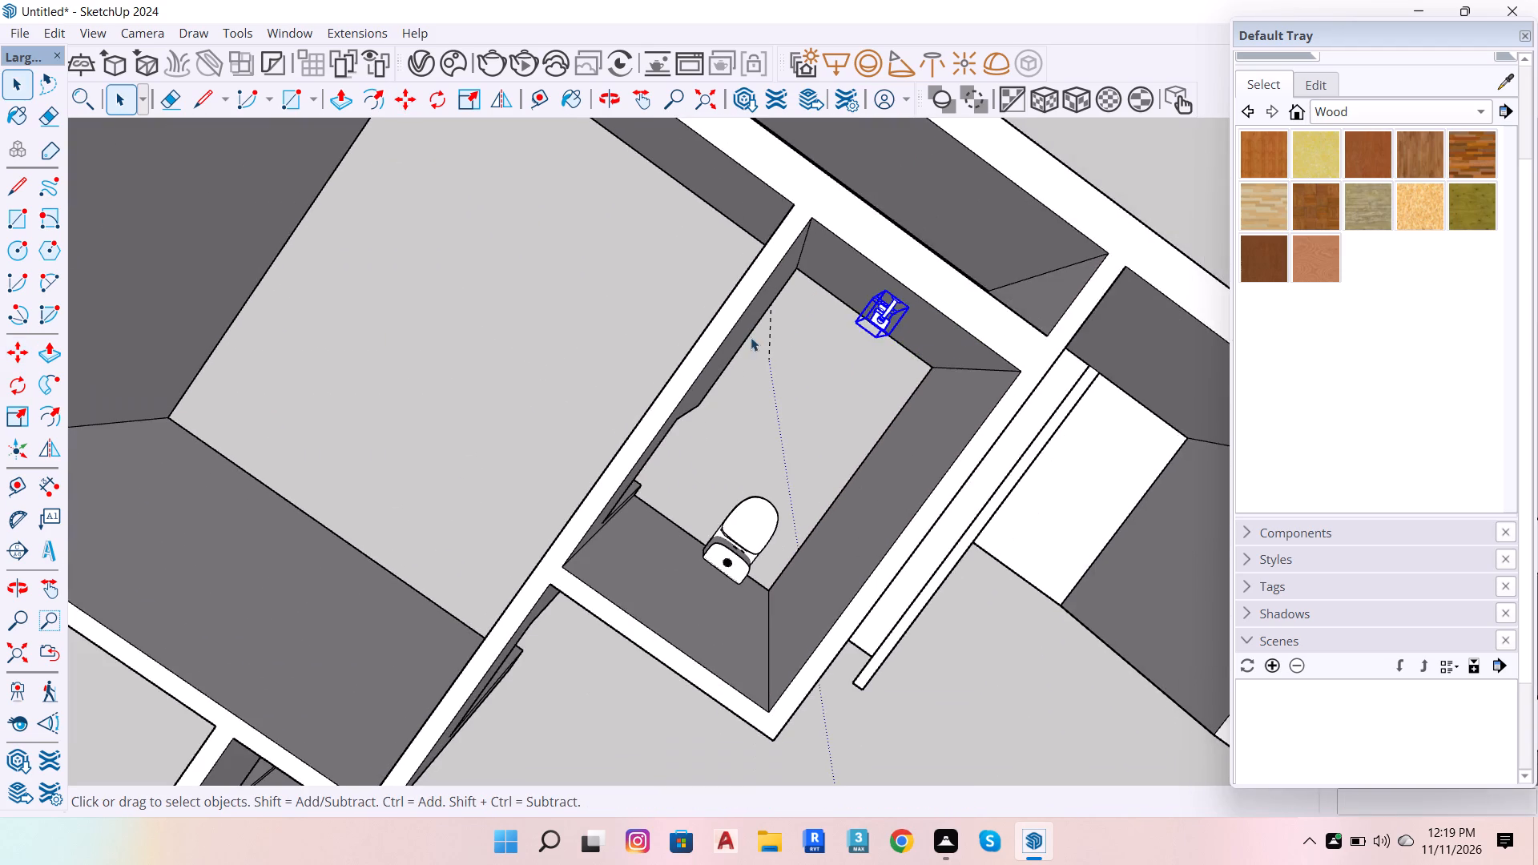
{"action": "scroll", "coordinate": [1053, 256], "scroll_direction": "up", "scroll_amount": 6}
{"action": "scroll", "coordinate": [901, 312], "scroll_direction": "up", "scroll_amount": 6}
{"action": "scroll", "coordinate": [927, 269], "scroll_direction": "down", "scroll_amount": 6}
{"action": "key", "text": "o"}
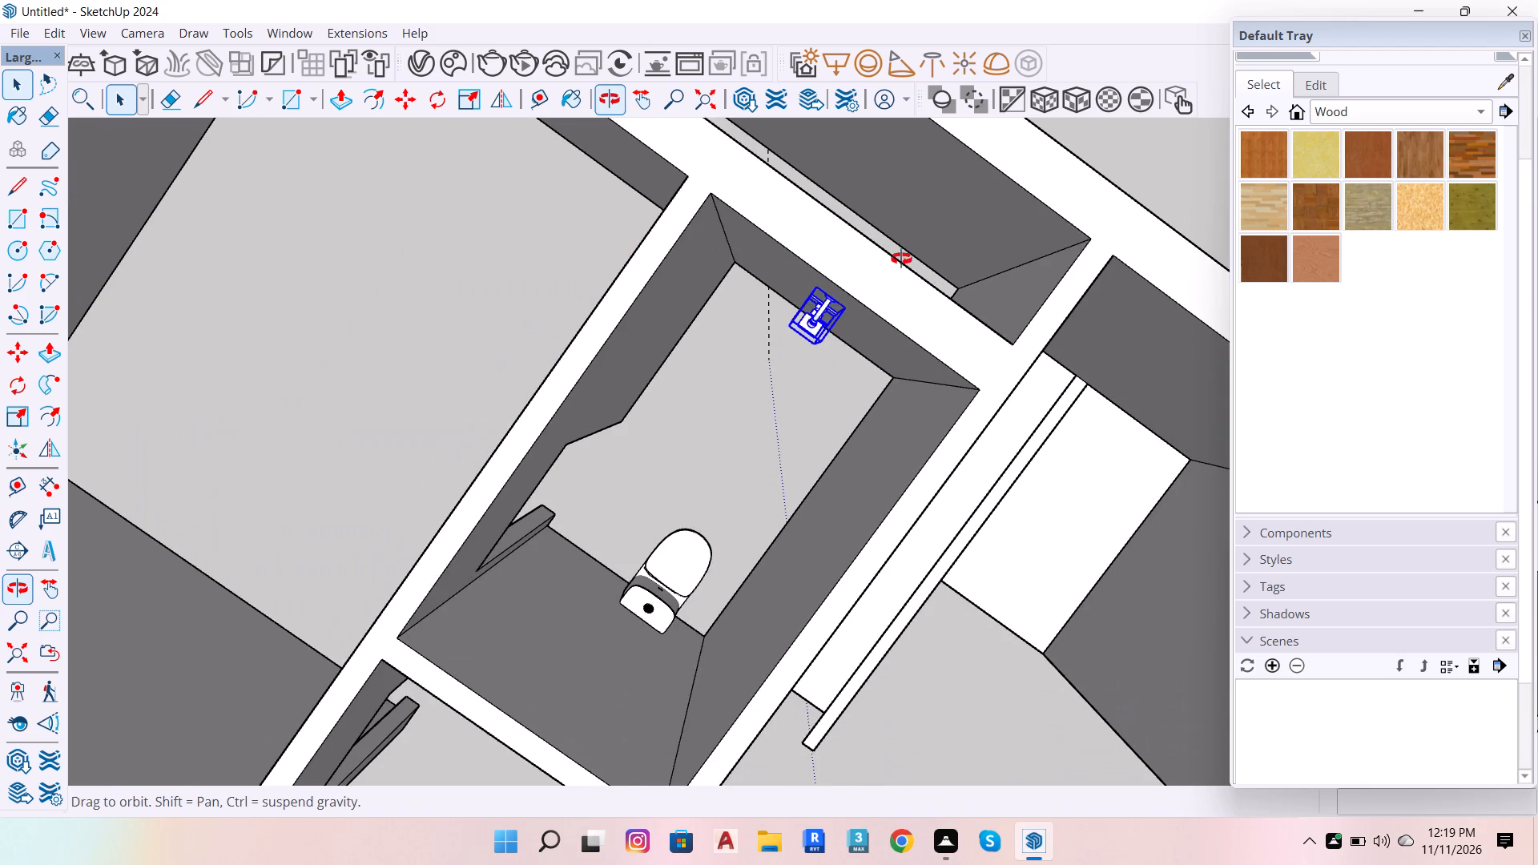
{"action": "left_click_drag", "start_coordinate": [884, 249], "coordinate": [755, 146]}
{"action": "scroll", "coordinate": [826, 184], "scroll_direction": "up", "scroll_amount": 8}
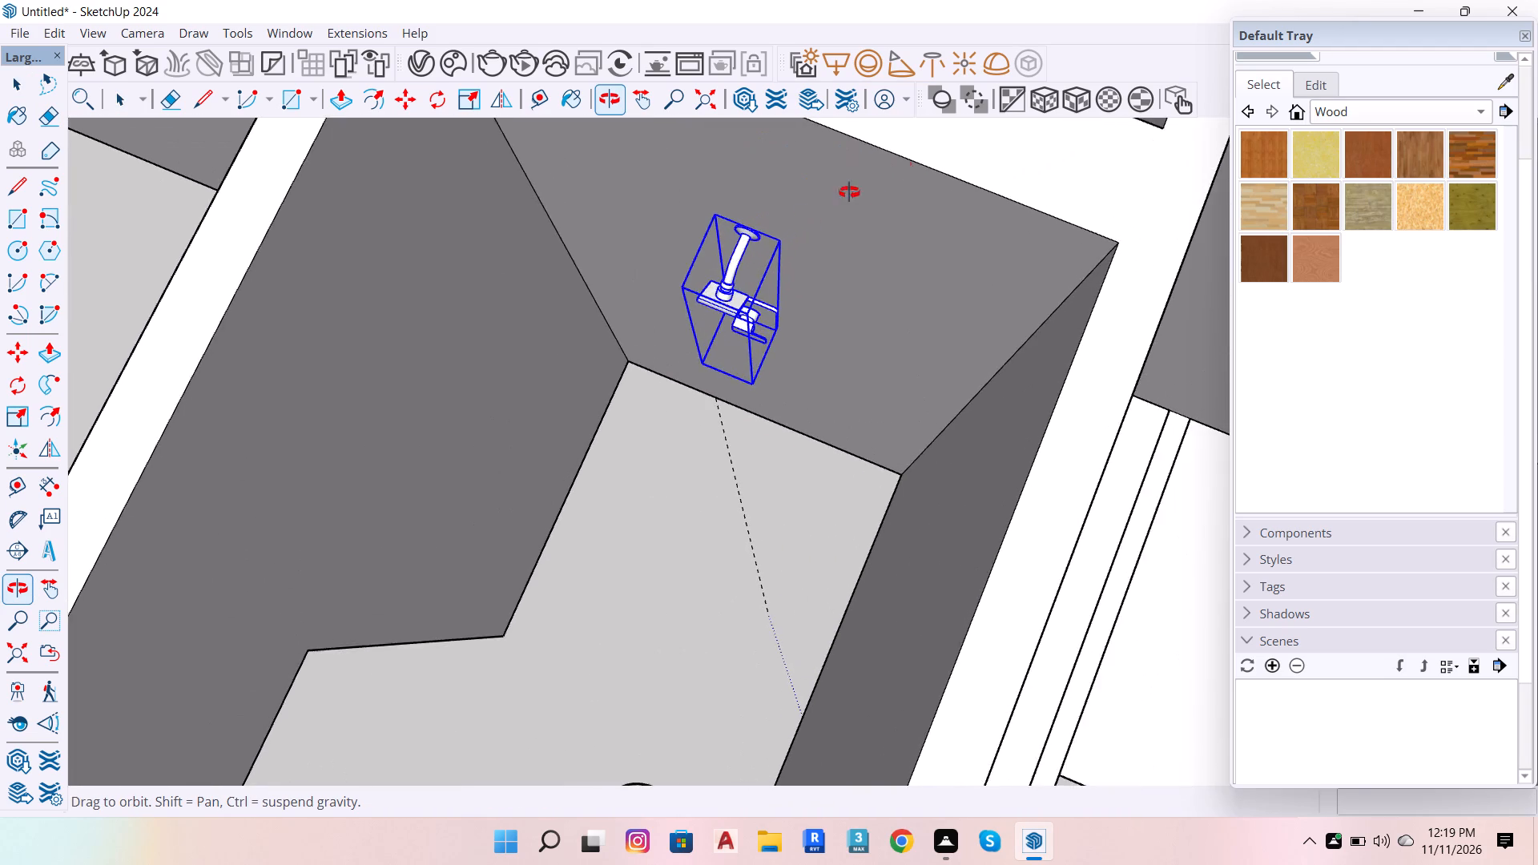
{"action": "scroll", "coordinate": [927, 158], "scroll_direction": "down", "scroll_amount": 6}
{"action": "left_click_drag", "start_coordinate": [904, 247], "coordinate": [907, 99]}
{"action": "scroll", "coordinate": [997, 327], "scroll_direction": "down", "scroll_amount": 6}
{"action": "scroll", "coordinate": [911, 187], "scroll_direction": "up", "scroll_amount": 6}
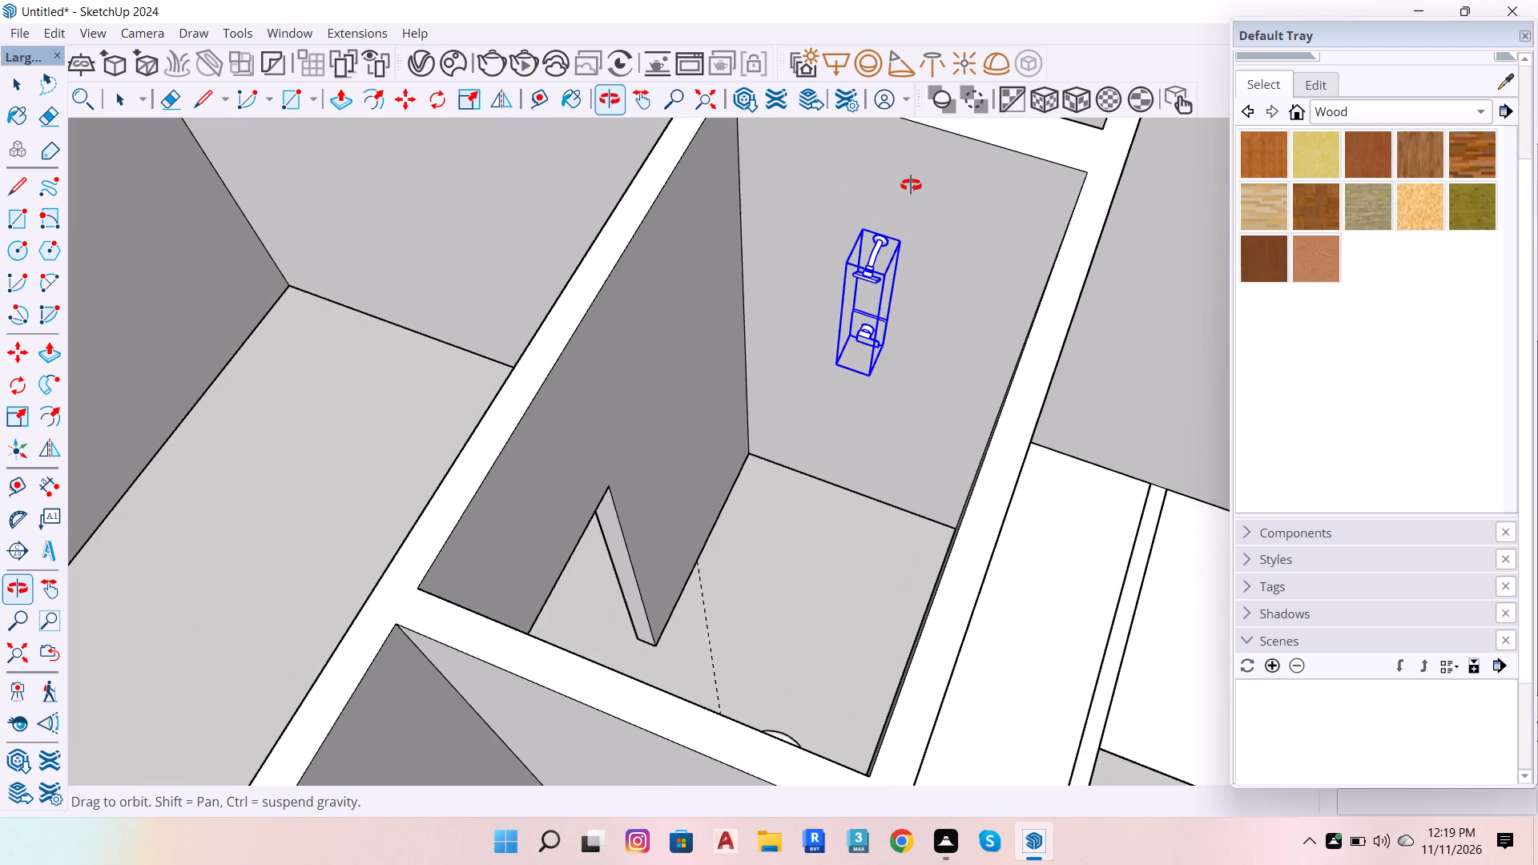
{"action": "key", "text": "space"}
{"action": "key", "text": "t"}
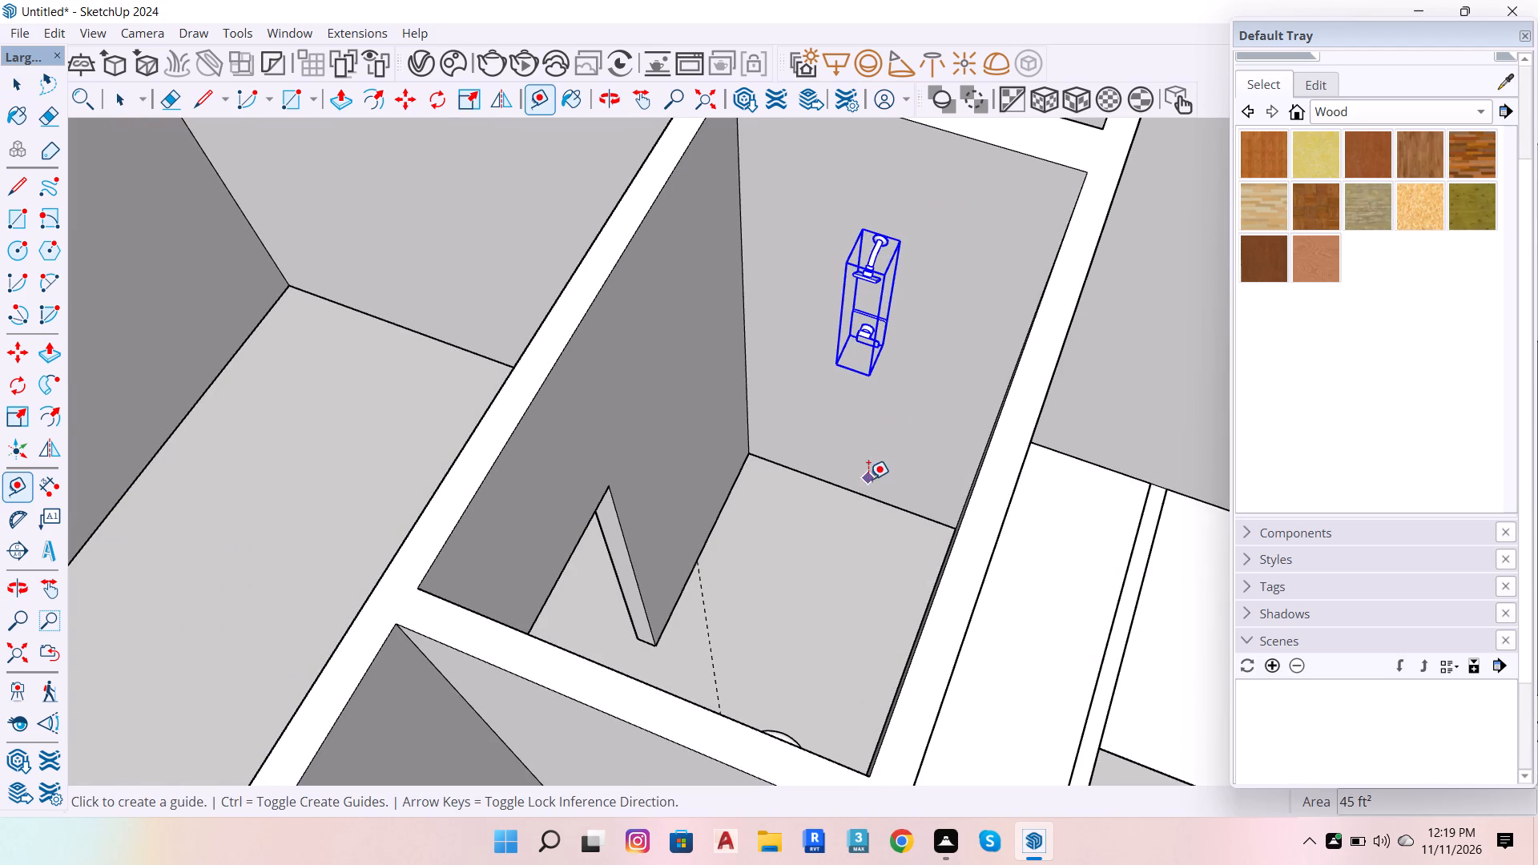
{"action": "left_click", "coordinate": [868, 494]}
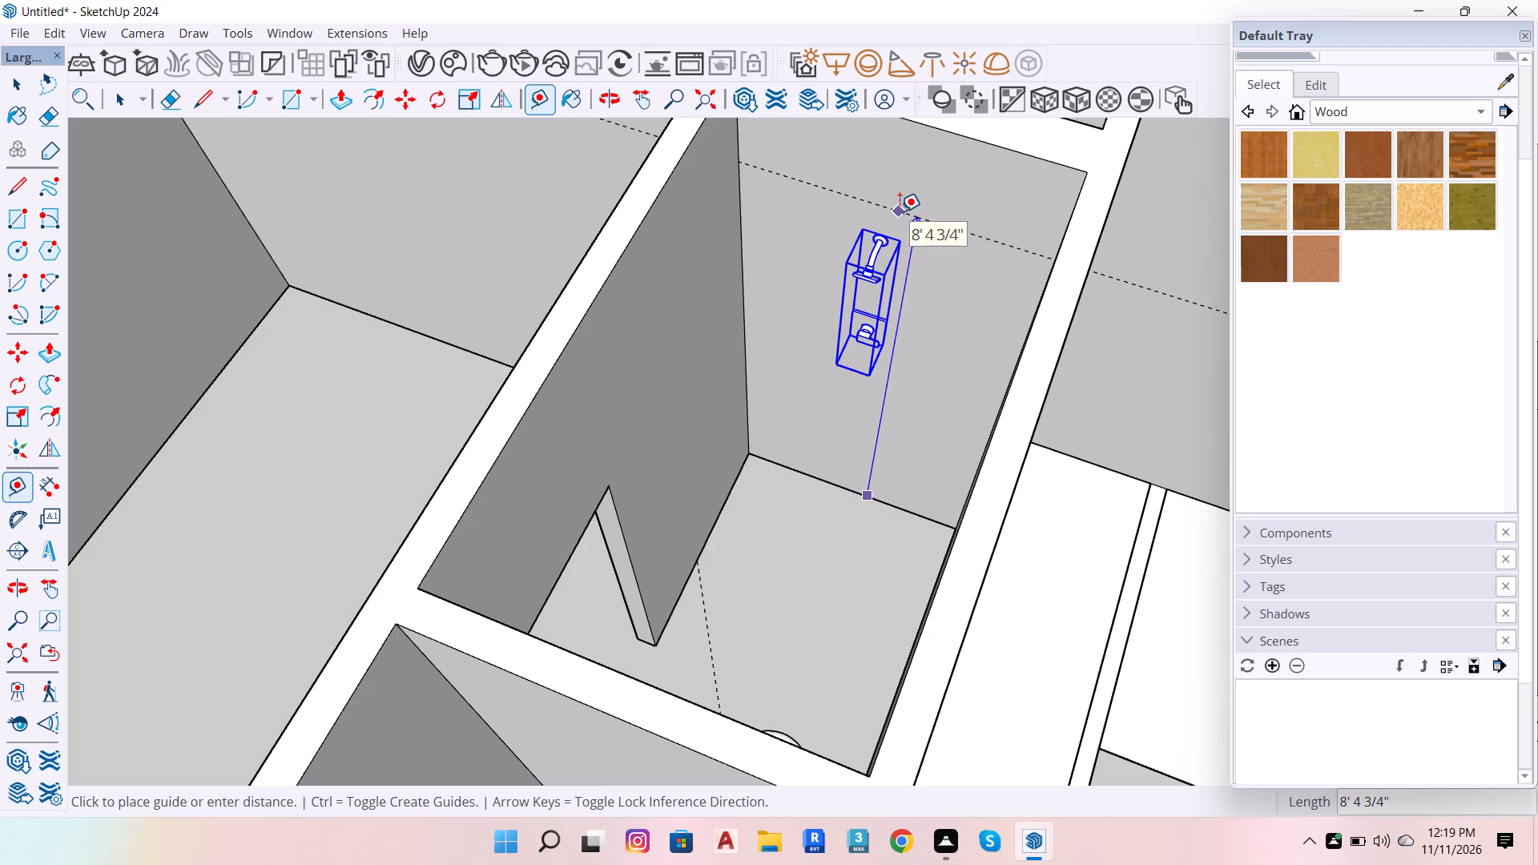
{"action": "type", "text": "8'"}
{"action": "key", "text": "Return"}
{"action": "key", "text": "space"}
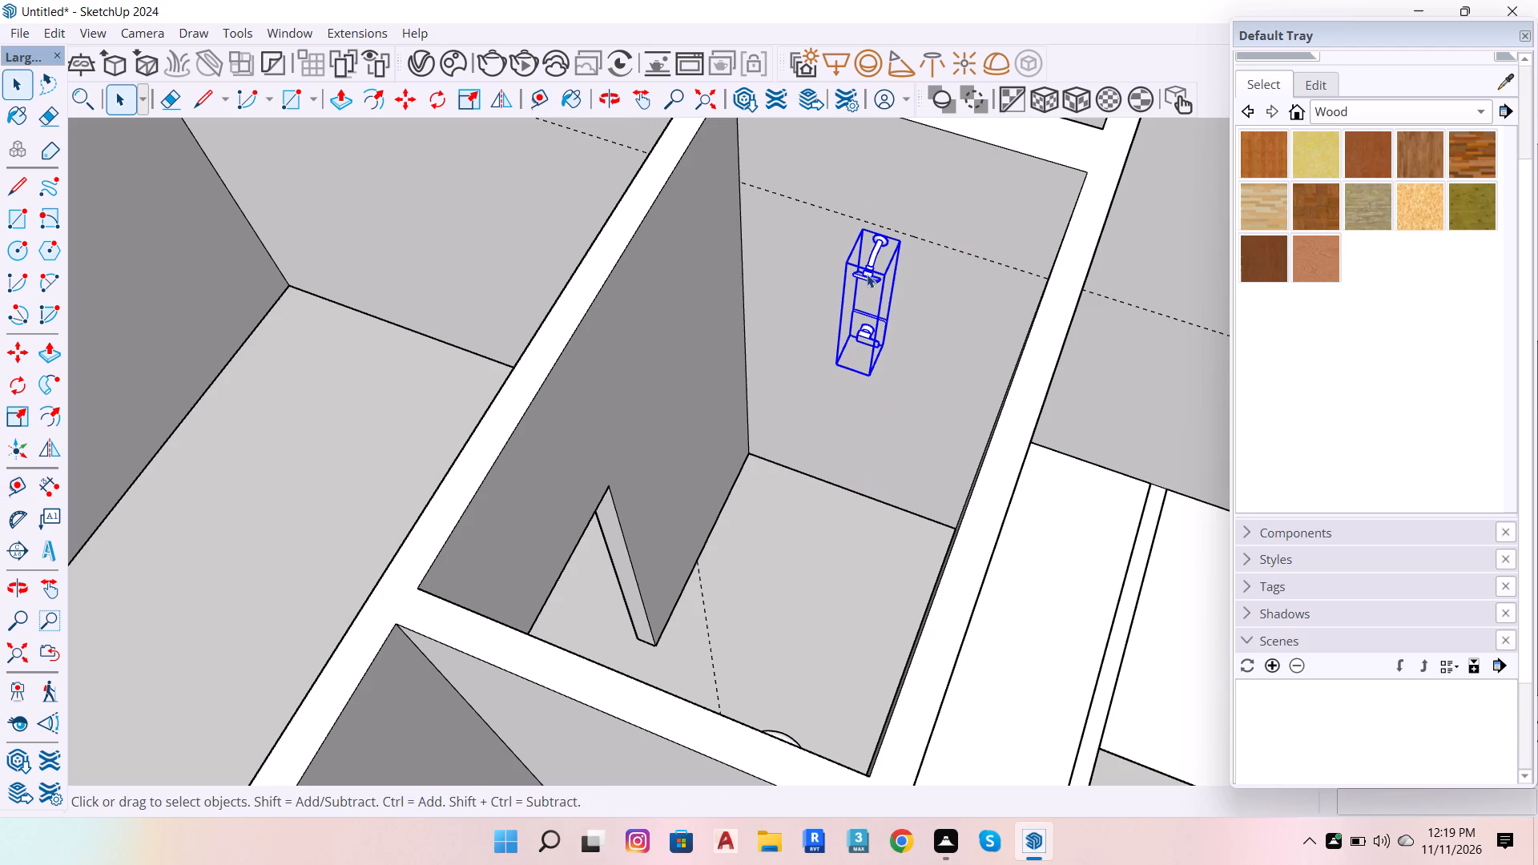
Move the shower set by its upper rear corner up onto the guide line, then deselect it.
{"action": "left_click", "coordinate": [886, 265]}
{"action": "left_click", "coordinate": [873, 252]}
{"action": "key", "text": "m"}
{"action": "left_click", "coordinate": [901, 242]}
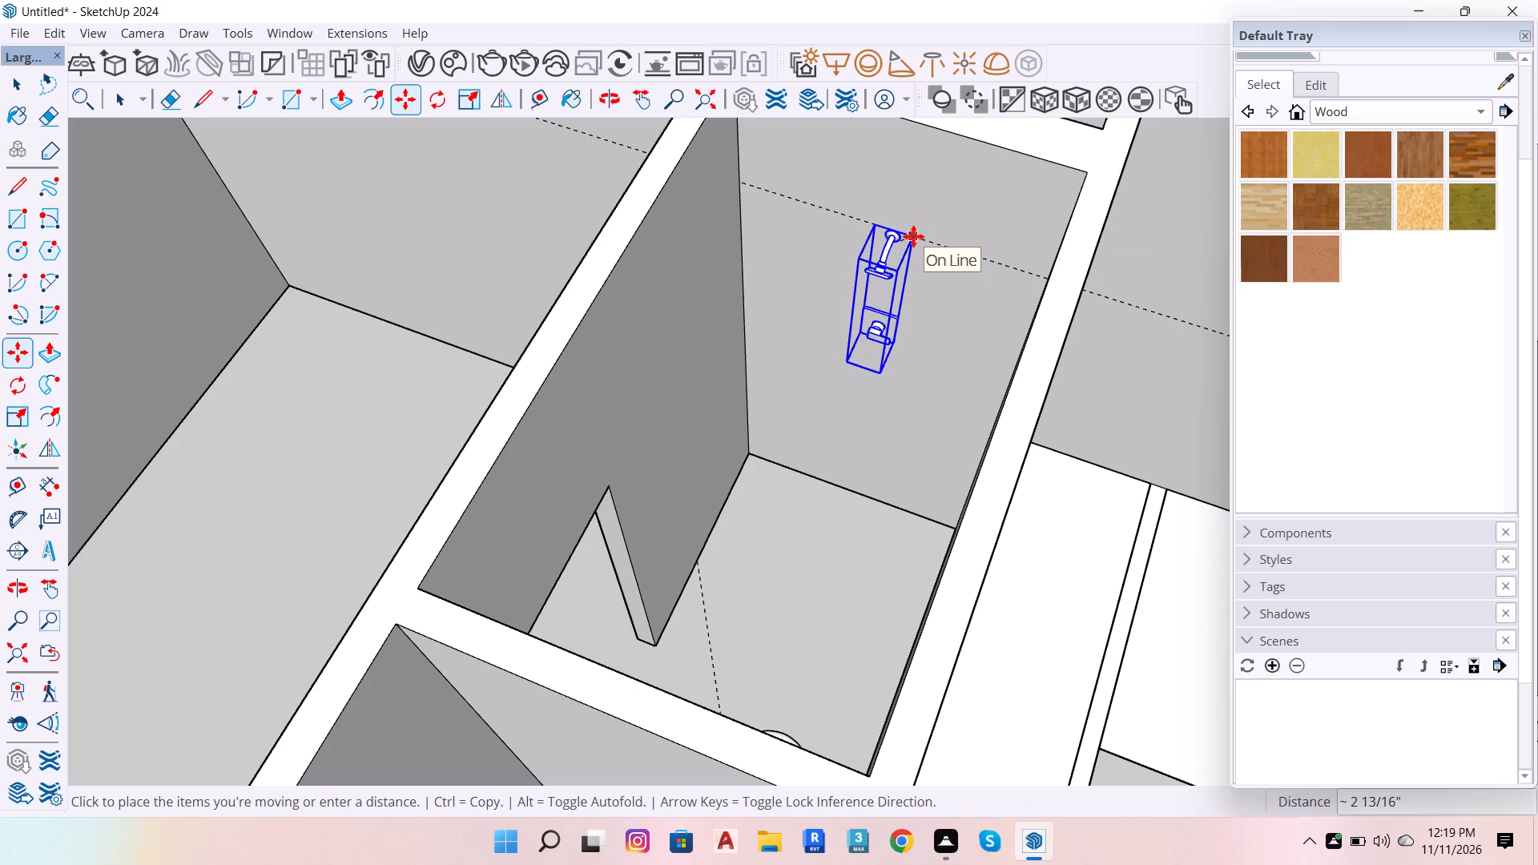
{"action": "scroll", "coordinate": [913, 236], "scroll_direction": "up", "scroll_amount": 3}
{"action": "left_click", "coordinate": [913, 236]}
{"action": "scroll", "coordinate": [972, 267], "scroll_direction": "down", "scroll_amount": 6}
{"action": "key", "text": "space"}
{"action": "scroll", "coordinate": [893, 290], "scroll_direction": "down", "scroll_amount": 5}
{"action": "scroll", "coordinate": [976, 383], "scroll_direction": "down", "scroll_amount": 6}
{"action": "left_click", "coordinate": [1040, 163]}
Delete the horizontal guide line on the bathroom's shower wall.
{"action": "scroll", "coordinate": [956, 319], "scroll_direction": "up", "scroll_amount": 6}
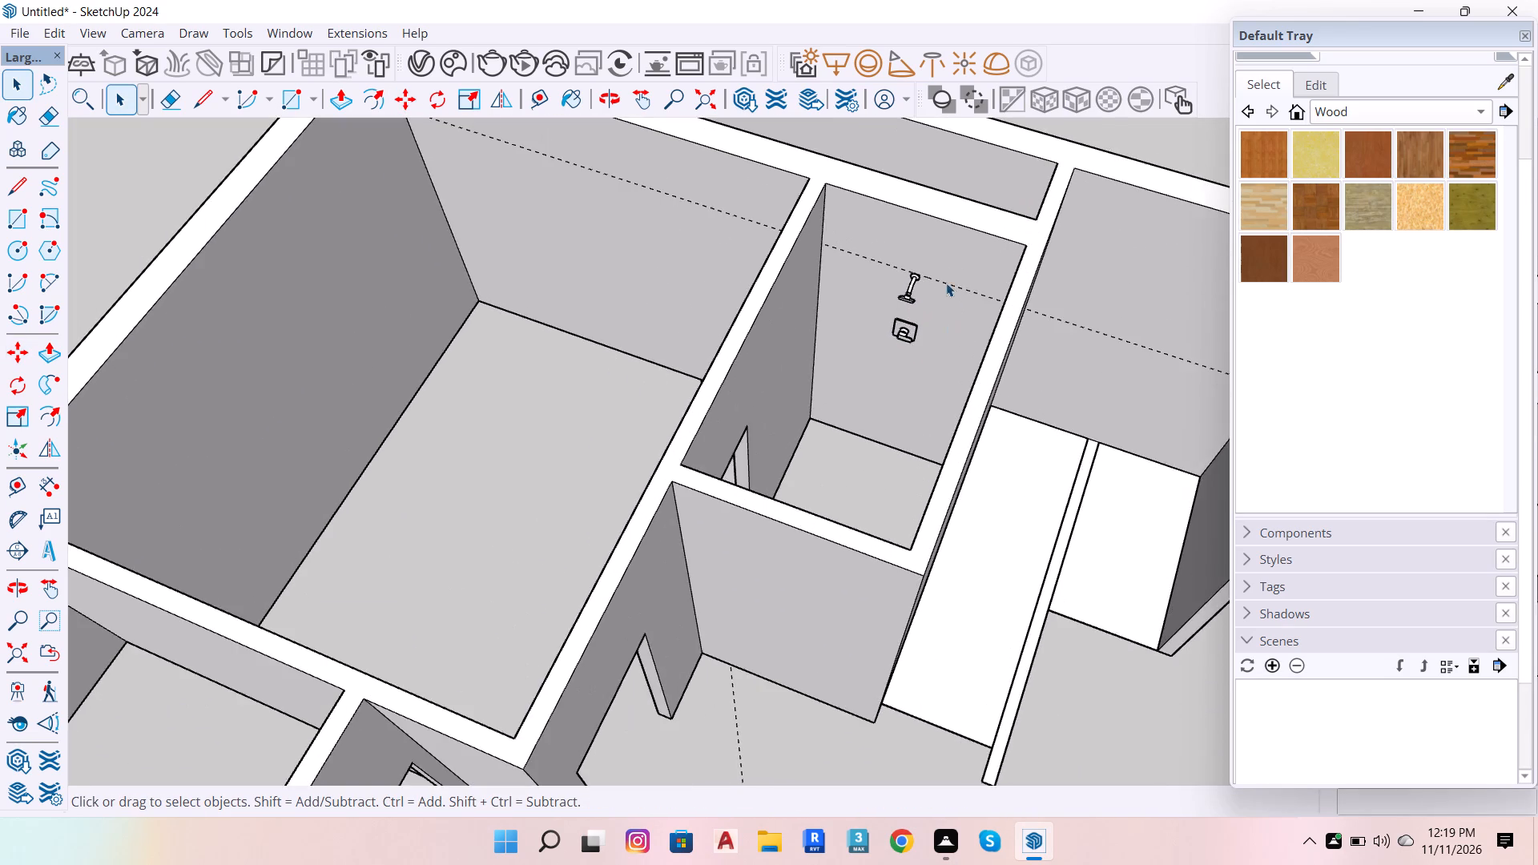
{"action": "scroll", "coordinate": [946, 283], "scroll_direction": "up", "scroll_amount": 6}
{"action": "left_click", "coordinate": [946, 283]}
{"action": "key", "text": "Delete"}
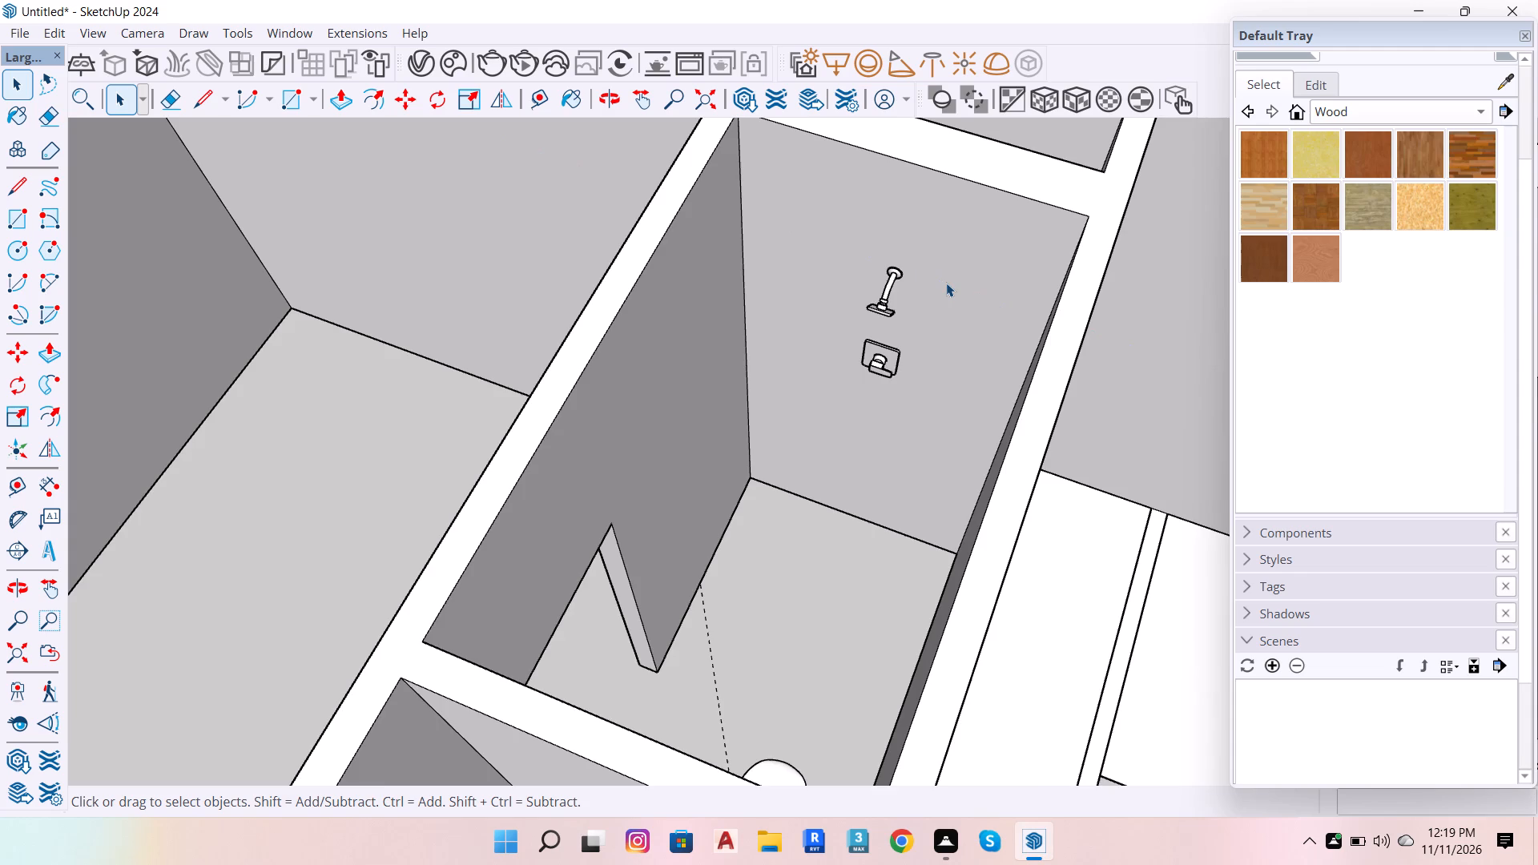
Inspect the placed bathroom fixtures and the remaining models standing outside the house.
{"action": "scroll", "coordinate": [976, 334], "scroll_direction": "down", "scroll_amount": 7}
{"action": "key", "text": "o"}
{"action": "left_click_drag", "start_coordinate": [1033, 262], "coordinate": [799, 400]}
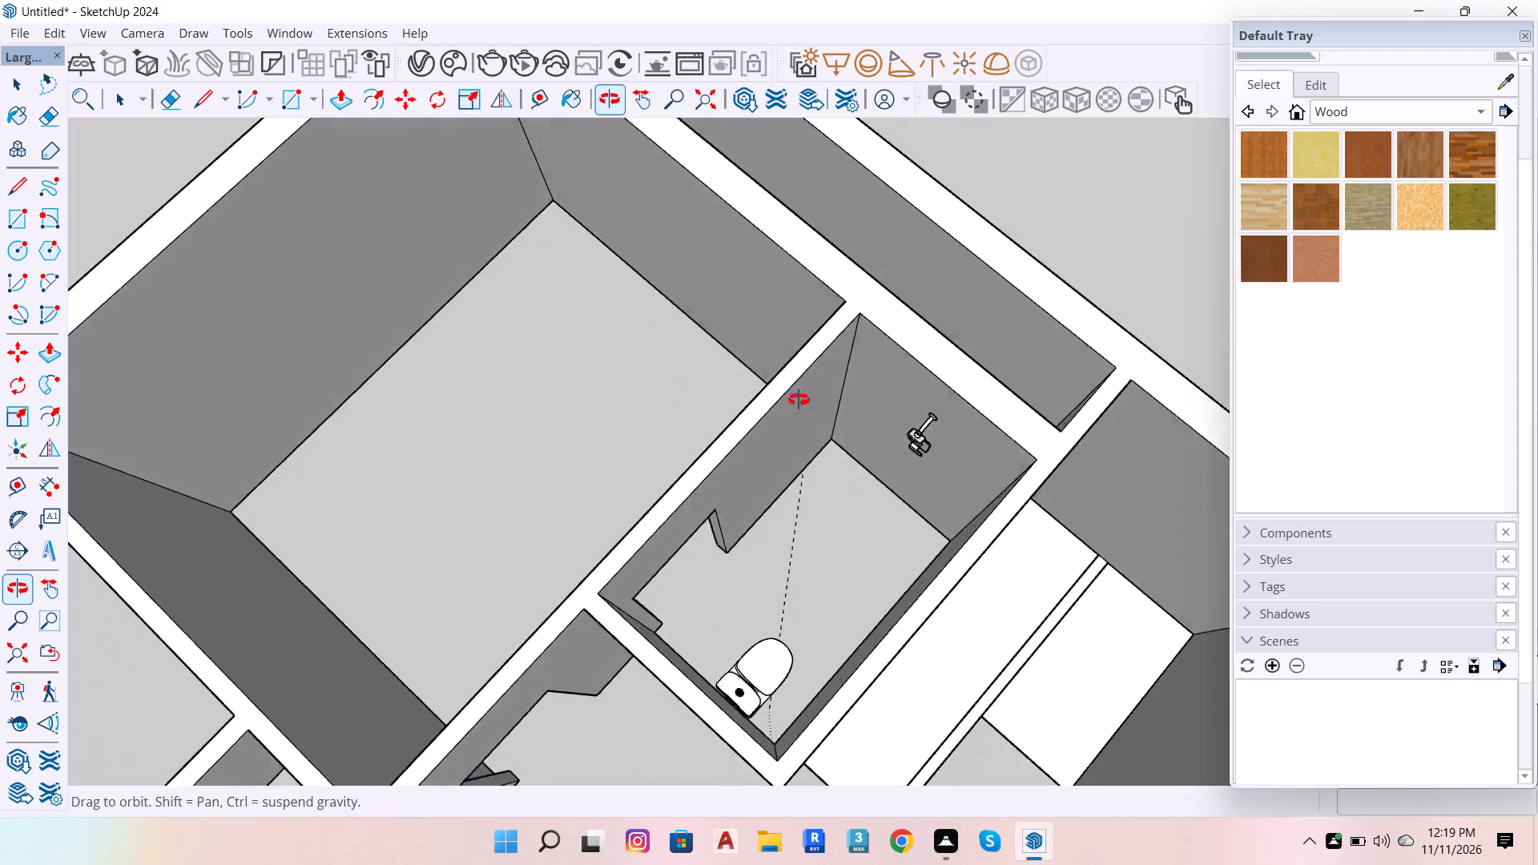
{"action": "left_click_drag", "start_coordinate": [799, 400], "coordinate": [1002, 308]}
{"action": "scroll", "coordinate": [989, 424], "scroll_direction": "down", "scroll_amount": 14}
{"action": "scroll", "coordinate": [922, 464], "scroll_direction": "down", "scroll_amount": 7}
{"action": "scroll", "coordinate": [795, 279], "scroll_direction": "up", "scroll_amount": 5}
{"action": "key", "text": "space"}
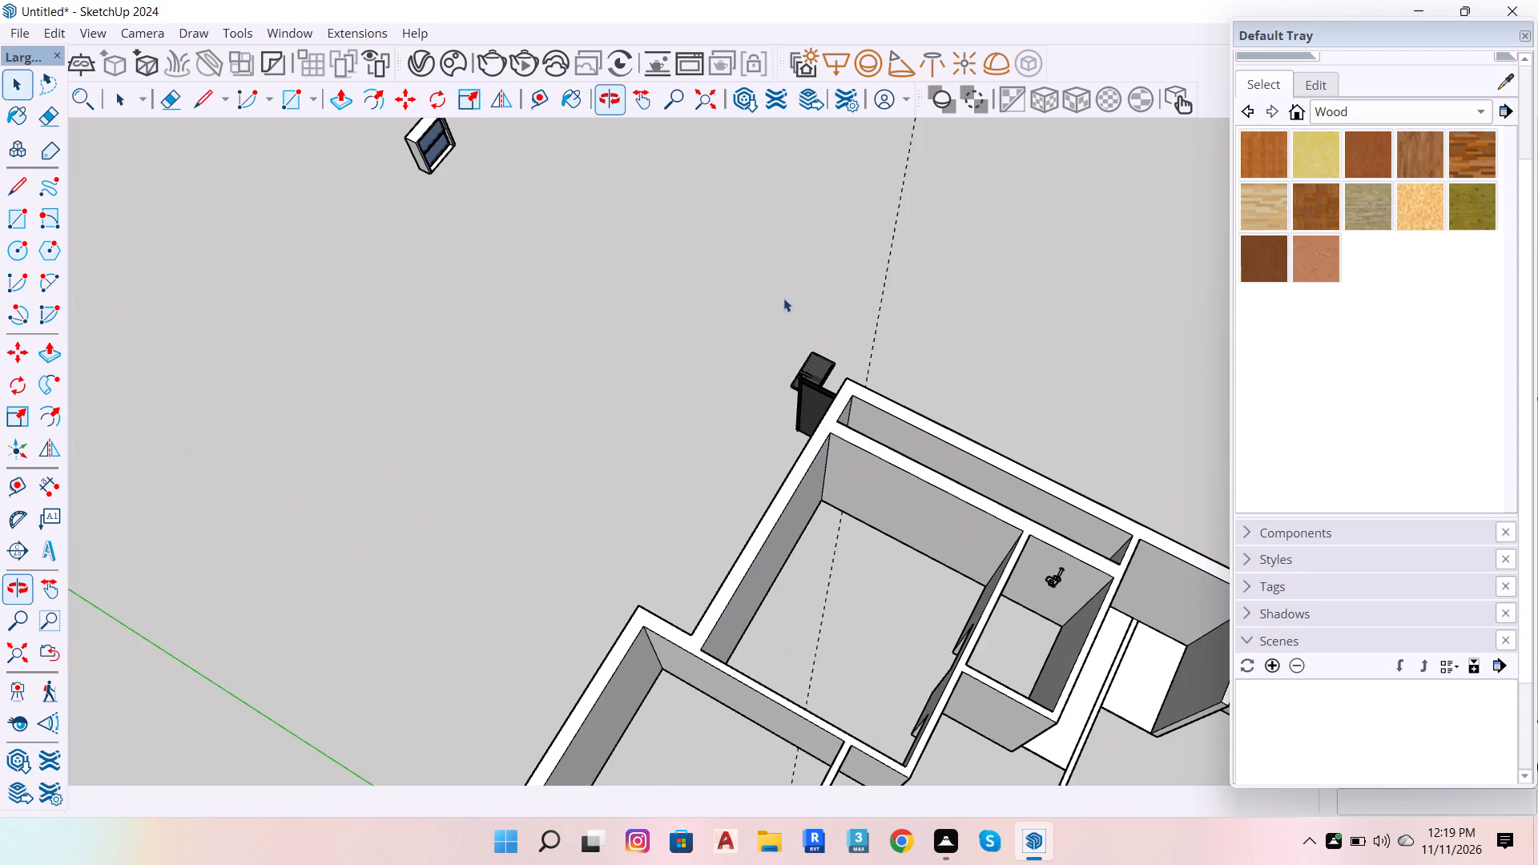
{"action": "scroll", "coordinate": [884, 364], "scroll_direction": "down", "scroll_amount": 6}
{"action": "scroll", "coordinate": [637, 227], "scroll_direction": "up", "scroll_amount": 5}
{"action": "scroll", "coordinate": [327, 398], "scroll_direction": "down", "scroll_amount": 7}
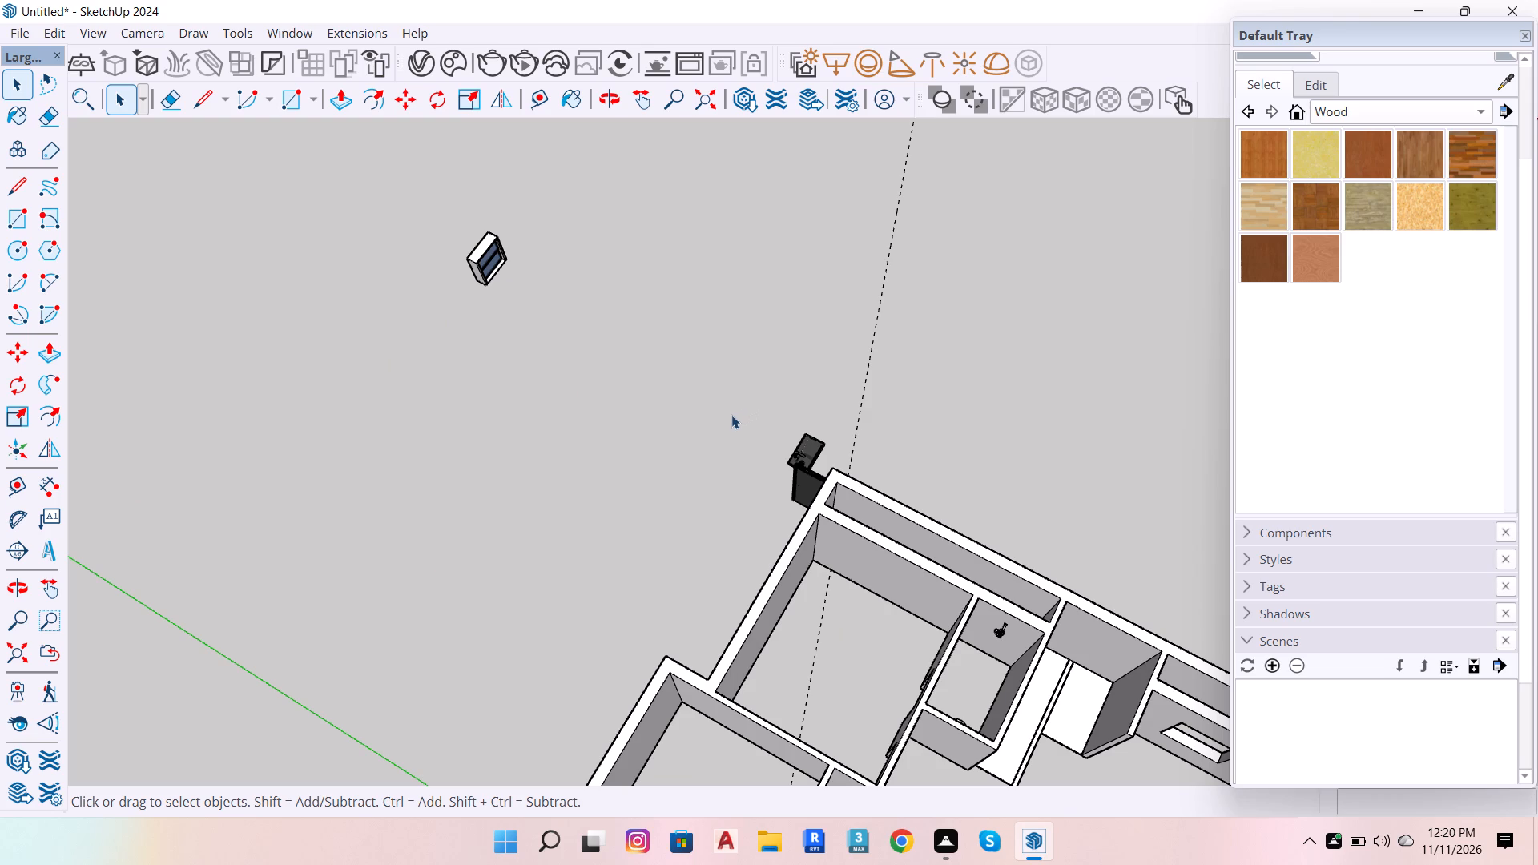
{"action": "scroll", "coordinate": [563, 279], "scroll_direction": "down", "scroll_amount": 5}
{"action": "scroll", "coordinate": [825, 562], "scroll_direction": "up", "scroll_amount": 8}
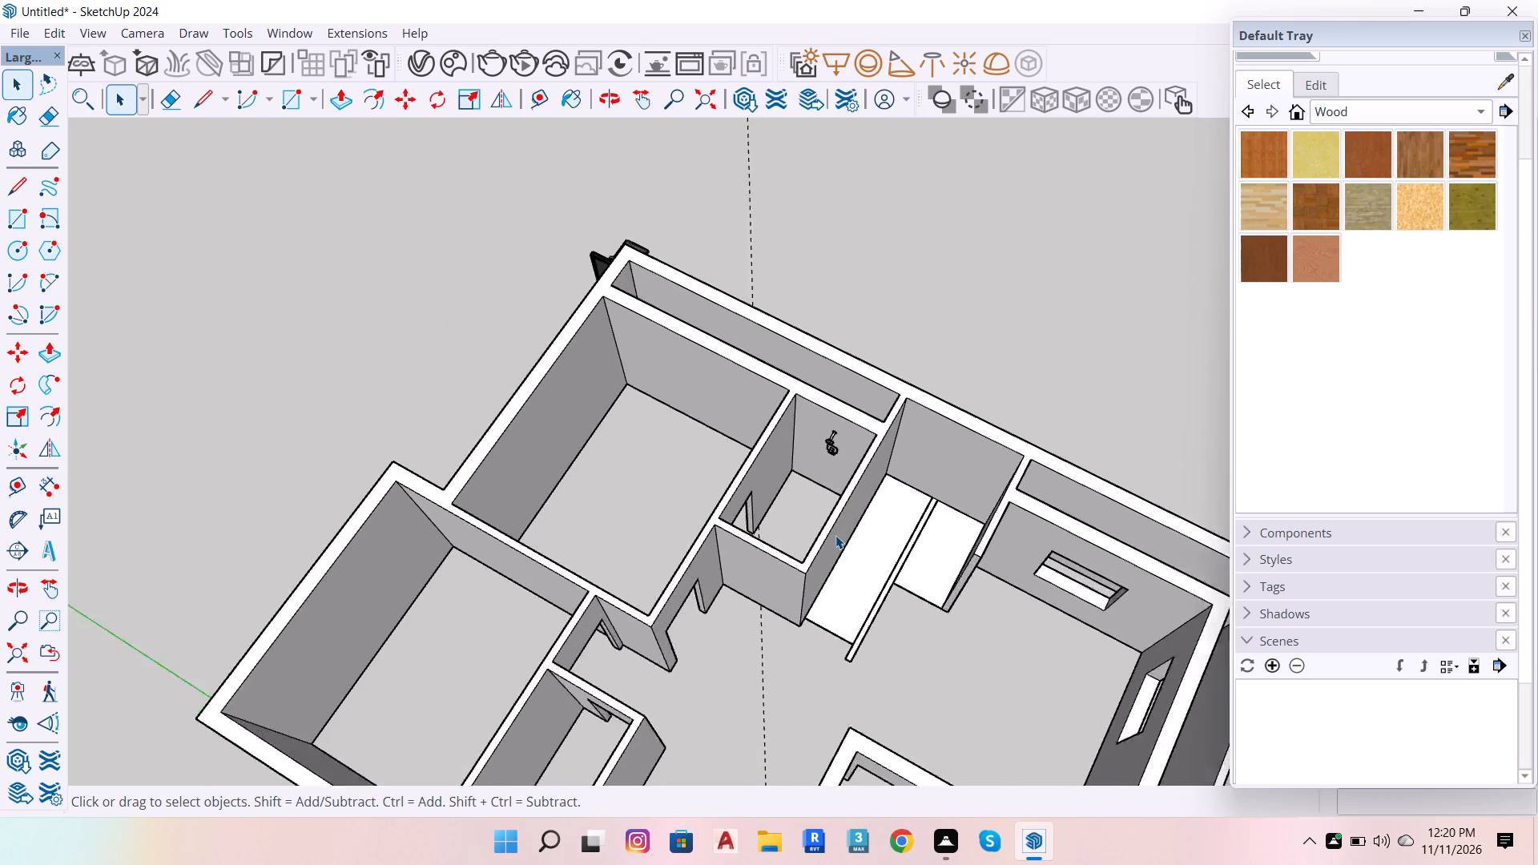
Copy the toilet by its rear base corner into the second bathroom, placing it on the floor edge of the outer wall.
{"action": "scroll", "coordinate": [835, 535], "scroll_direction": "up", "scroll_amount": 6}
{"action": "key", "text": "o"}
{"action": "left_click_drag", "start_coordinate": [768, 438], "coordinate": [694, 571]}
{"action": "key", "text": "space"}
{"action": "left_click", "coordinate": [735, 618]}
{"action": "key", "text": "m"}
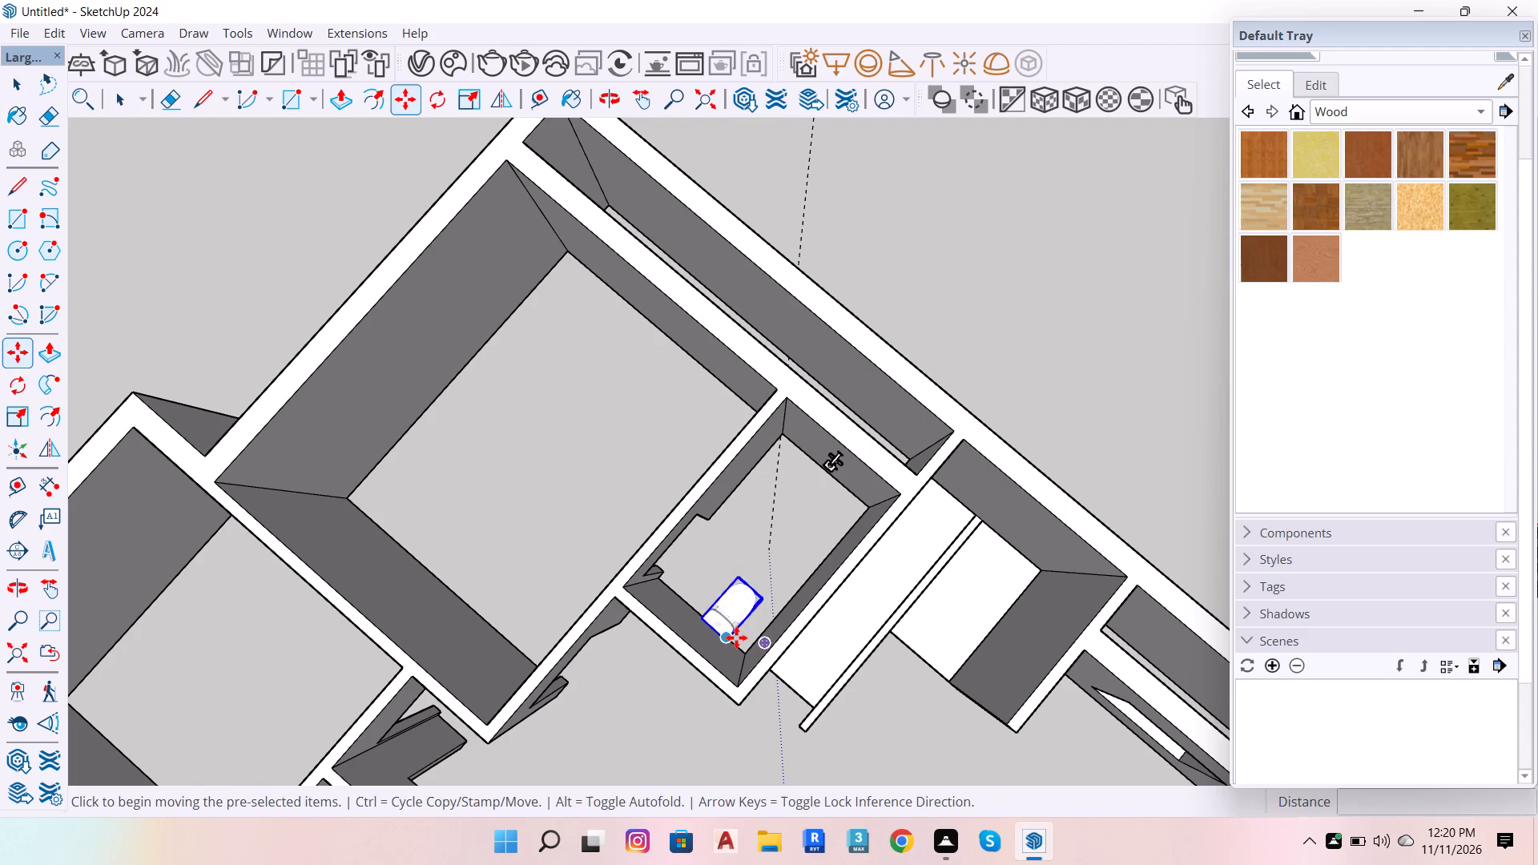
{"action": "scroll", "coordinate": [736, 638], "scroll_direction": "up", "scroll_amount": 20}
{"action": "scroll", "coordinate": [736, 638], "scroll_direction": "up", "scroll_amount": 14}
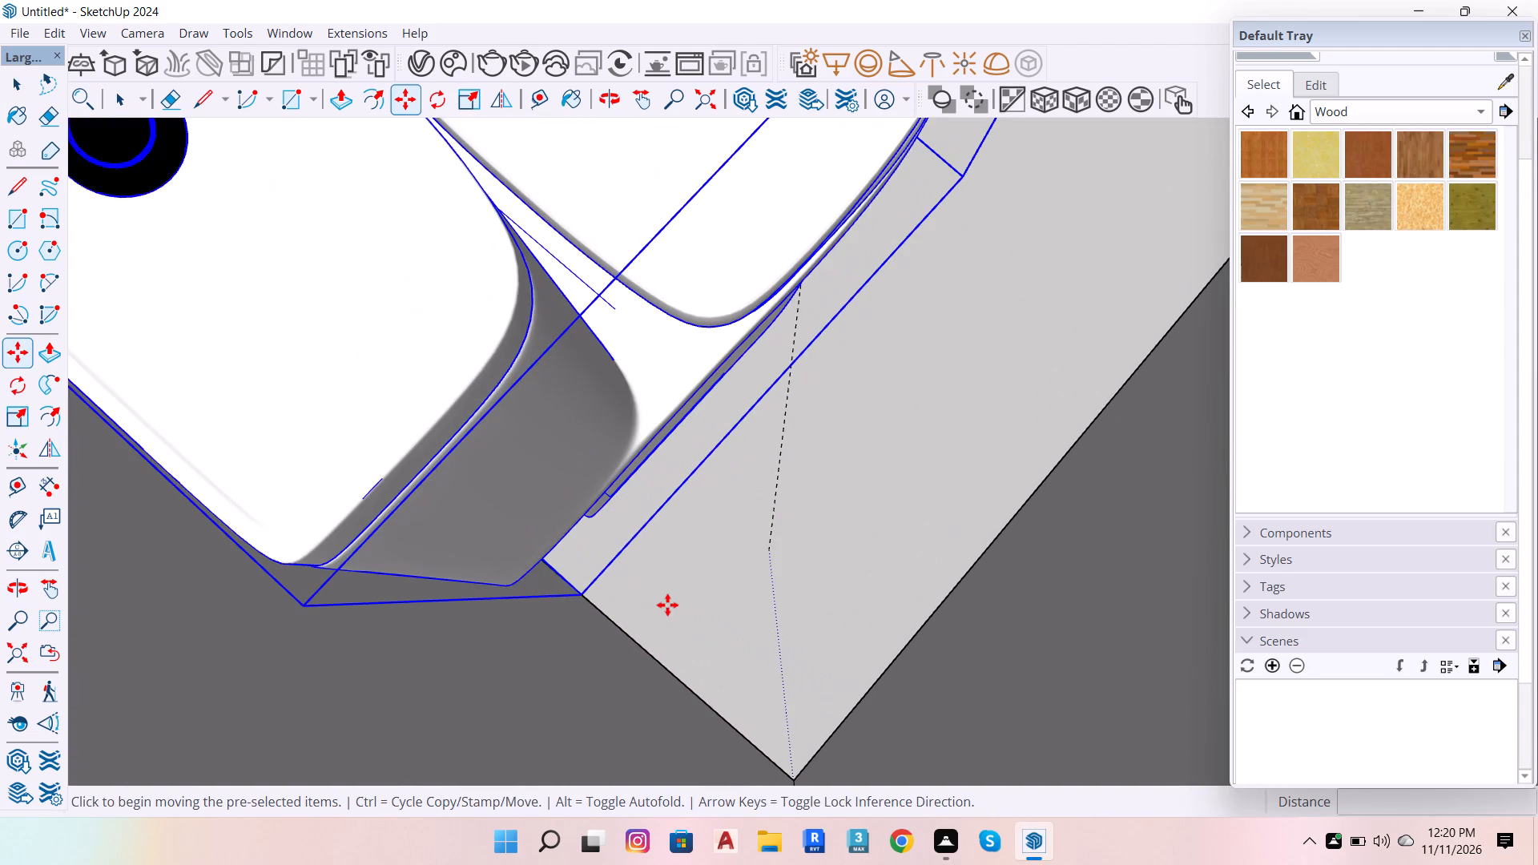
{"action": "left_click", "coordinate": [587, 597]}
{"action": "scroll", "coordinate": [745, 489], "scroll_direction": "down", "scroll_amount": 6}
{"action": "scroll", "coordinate": [952, 359], "scroll_direction": "down", "scroll_amount": 6}
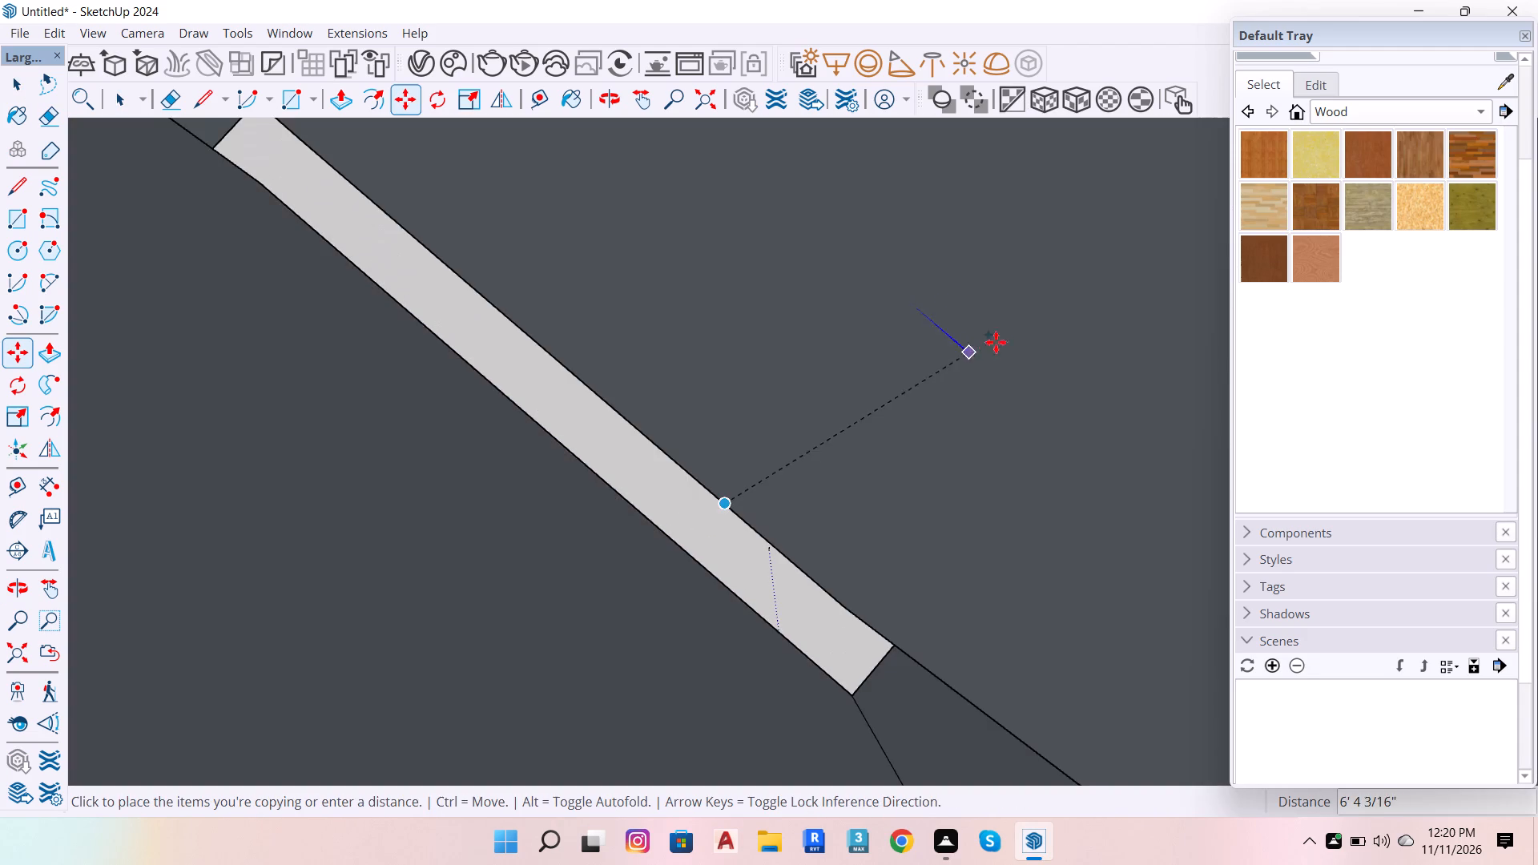
{"action": "scroll", "coordinate": [1001, 340], "scroll_direction": "down", "scroll_amount": 13}
{"action": "scroll", "coordinate": [1021, 345], "scroll_direction": "down", "scroll_amount": 14}
{"action": "scroll", "coordinate": [982, 448], "scroll_direction": "down", "scroll_amount": 7}
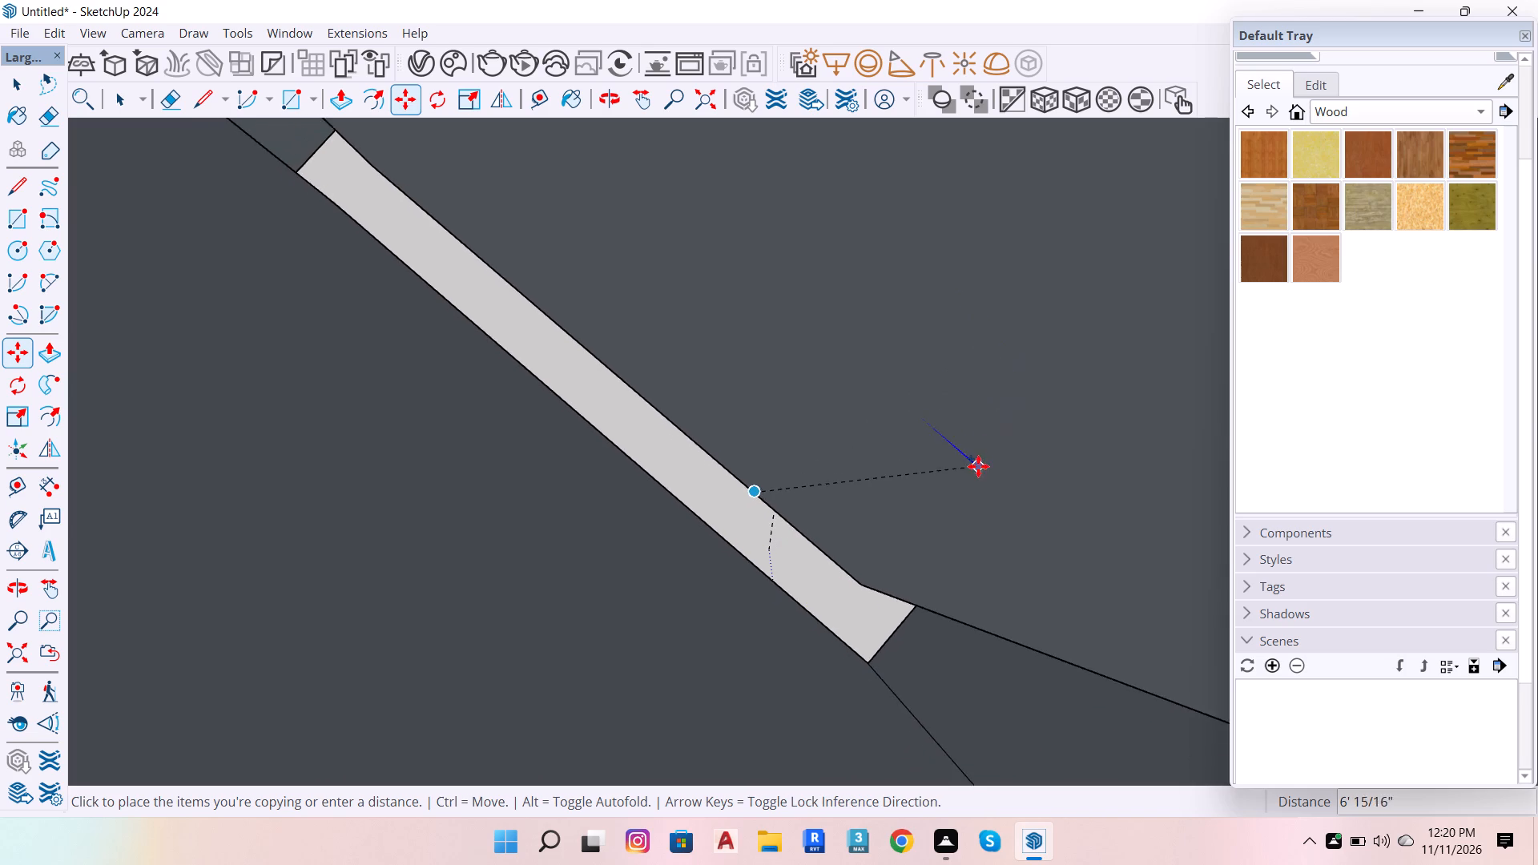
{"action": "scroll", "coordinate": [956, 469], "scroll_direction": "down", "scroll_amount": 7}
{"action": "scroll", "coordinate": [1004, 424], "scroll_direction": "down", "scroll_amount": 20}
{"action": "scroll", "coordinate": [1004, 424], "scroll_direction": "down", "scroll_amount": 13}
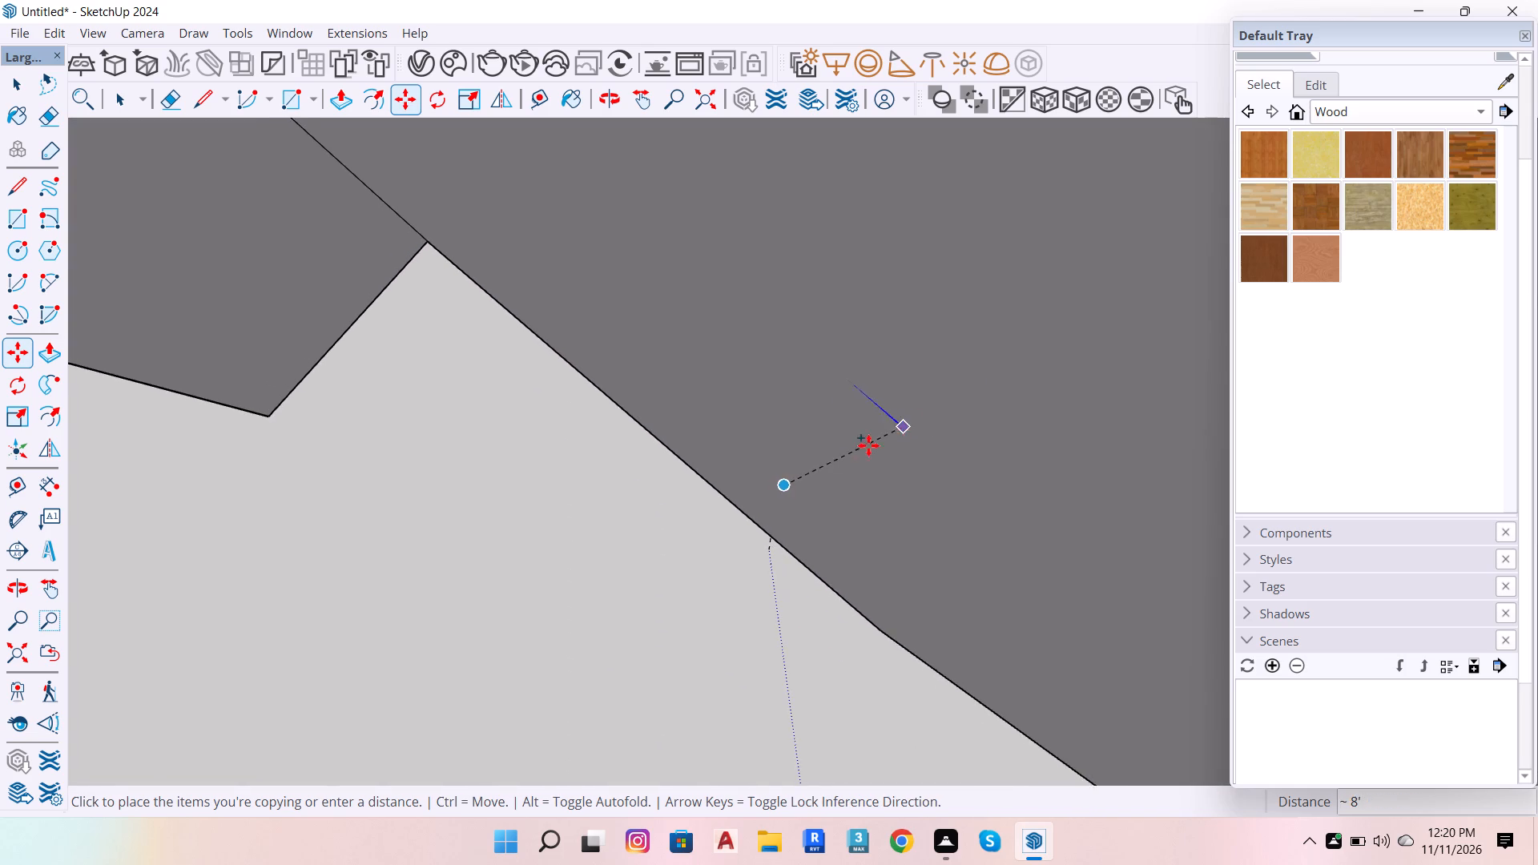
{"action": "scroll", "coordinate": [868, 445], "scroll_direction": "down", "scroll_amount": 3}
{"action": "scroll", "coordinate": [763, 445], "scroll_direction": "down", "scroll_amount": 7}
{"action": "scroll", "coordinate": [693, 466], "scroll_direction": "down", "scroll_amount": 7}
{"action": "scroll", "coordinate": [878, 437], "scroll_direction": "down", "scroll_amount": 15}
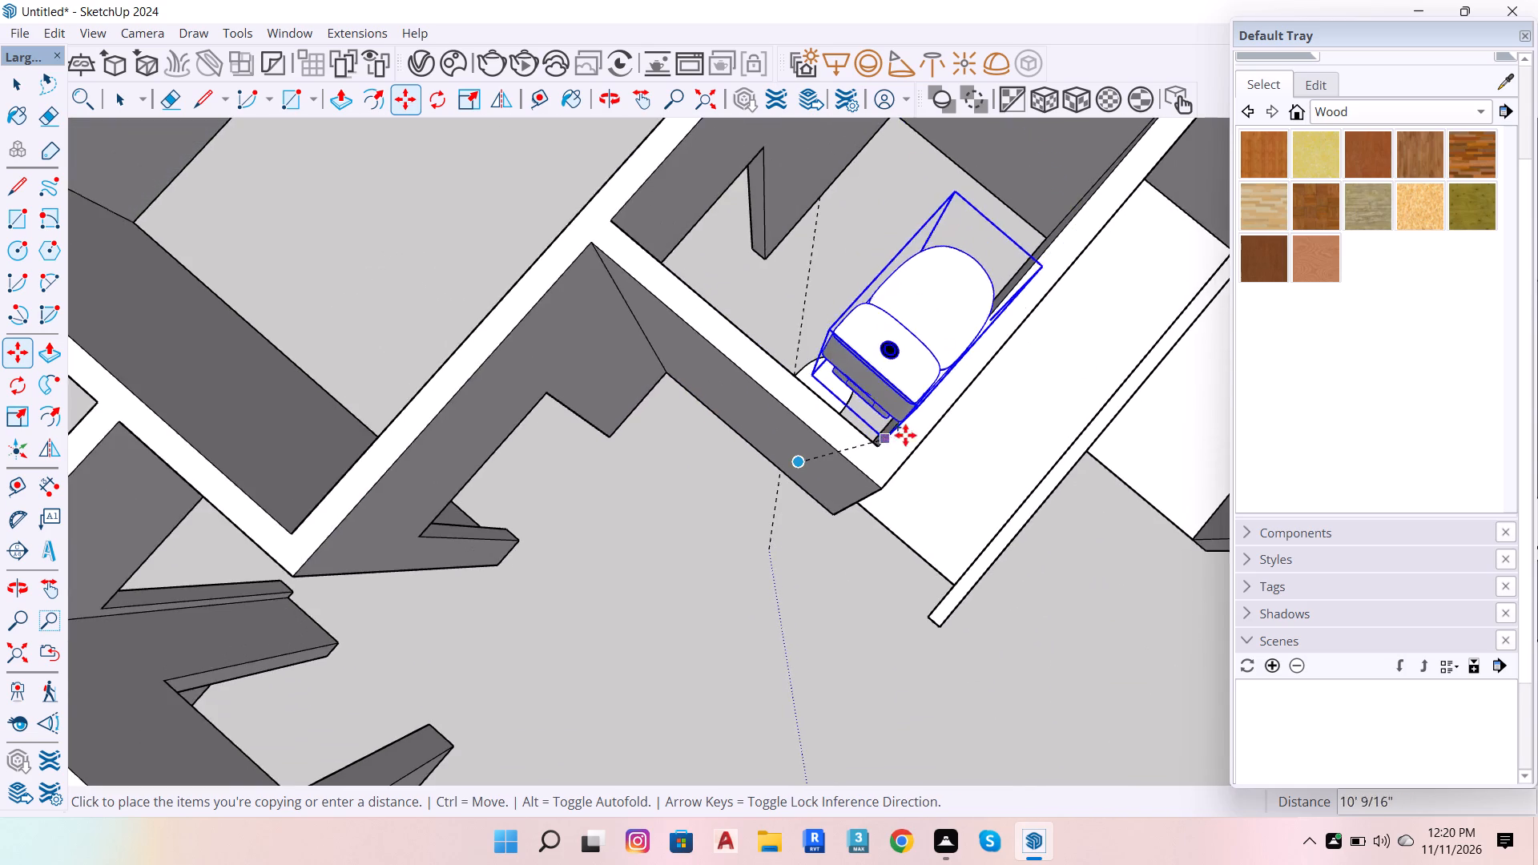
{"action": "scroll", "coordinate": [905, 435], "scroll_direction": "down", "scroll_amount": 19}
{"action": "scroll", "coordinate": [563, 590], "scroll_direction": "up", "scroll_amount": 7}
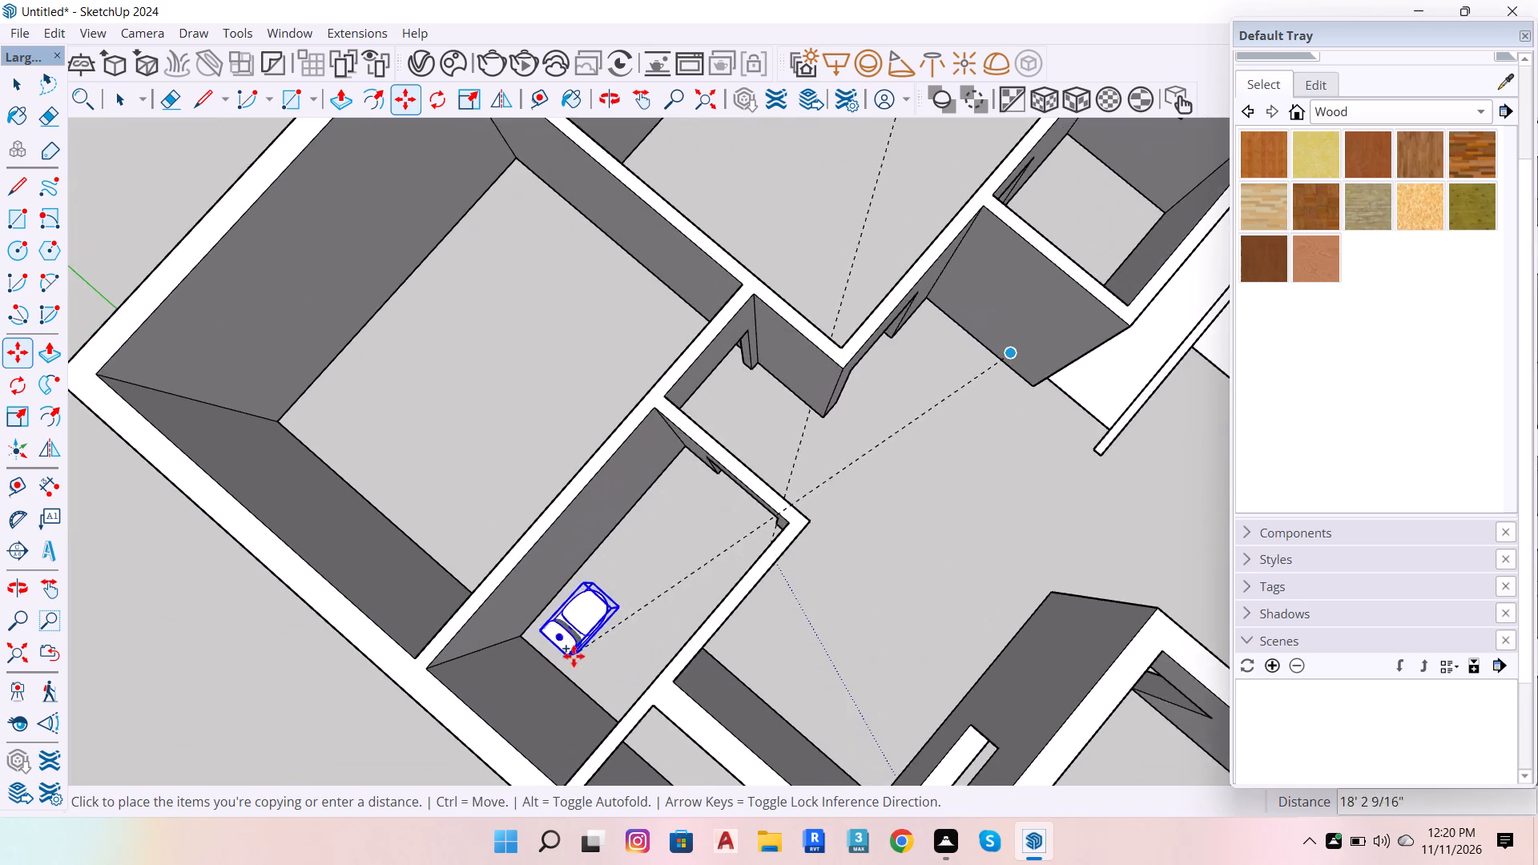
{"action": "scroll", "coordinate": [574, 673], "scroll_direction": "up", "scroll_amount": 15}
{"action": "scroll", "coordinate": [607, 717], "scroll_direction": "up", "scroll_amount": 10}
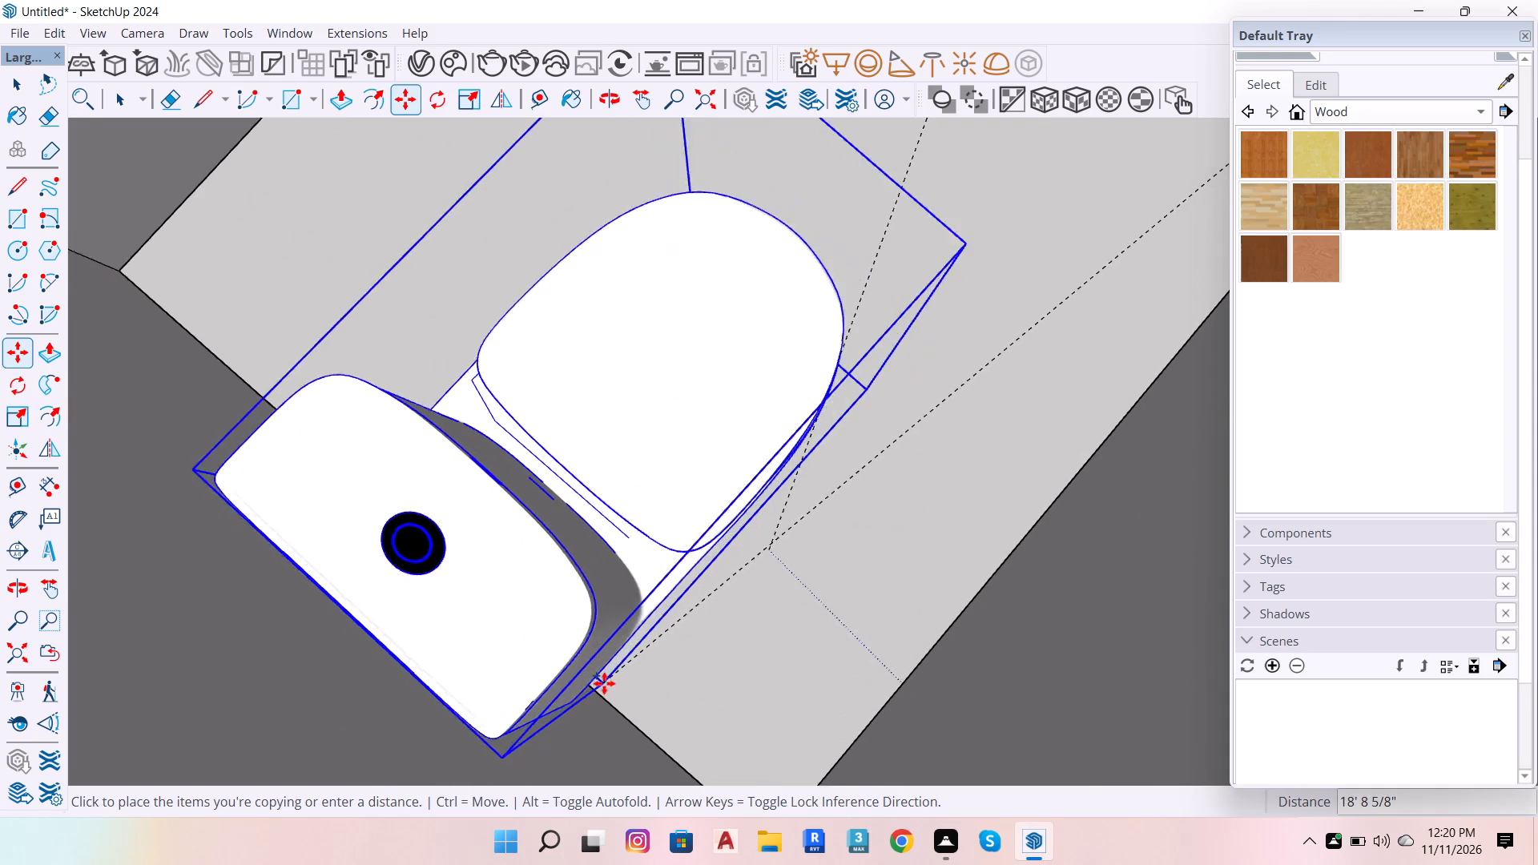
{"action": "scroll", "coordinate": [604, 683], "scroll_direction": "up", "scroll_amount": 8}
{"action": "left_click", "coordinate": [574, 686]}
{"action": "scroll", "coordinate": [698, 573], "scroll_direction": "down", "scroll_amount": 10}
{"action": "key", "text": "space"}
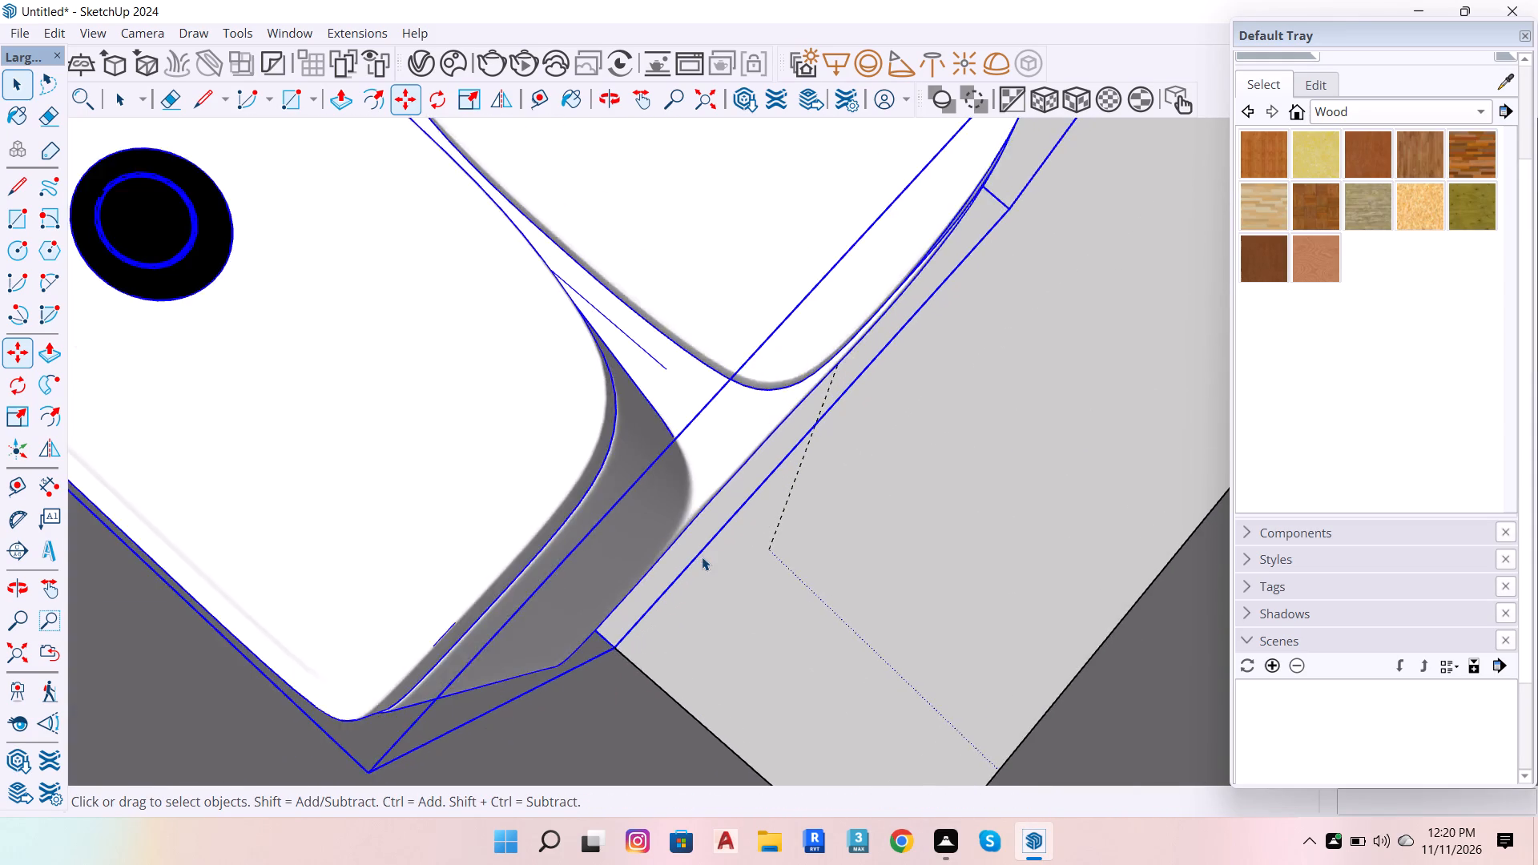
{"action": "scroll", "coordinate": [702, 557], "scroll_direction": "down", "scroll_amount": 18}
{"action": "scroll", "coordinate": [715, 587], "scroll_direction": "down", "scroll_amount": 19}
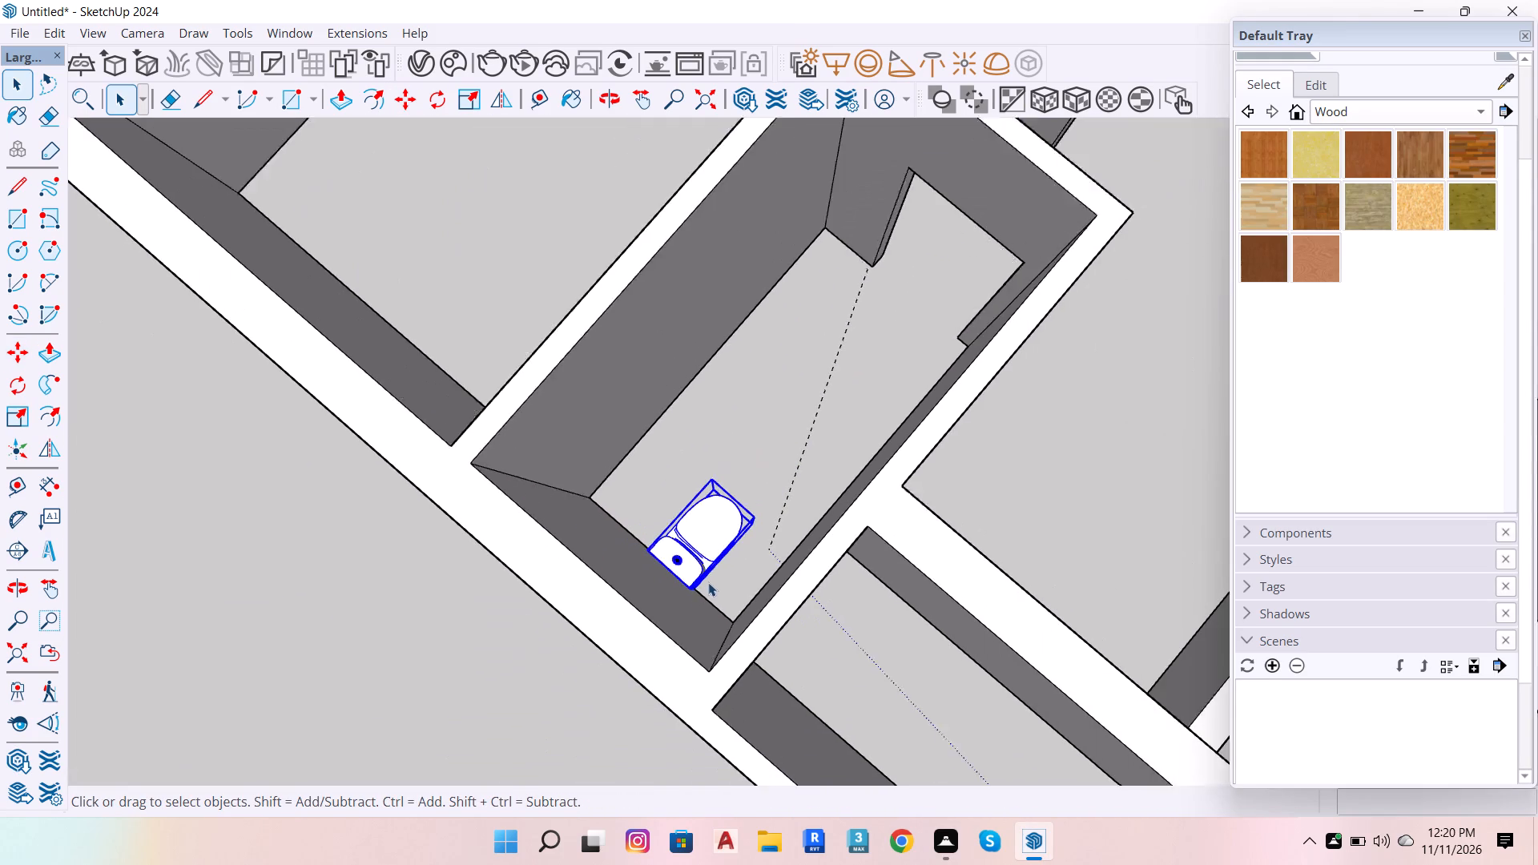
{"action": "scroll", "coordinate": [799, 520], "scroll_direction": "down", "scroll_amount": 6}
{"action": "scroll", "coordinate": [724, 541], "scroll_direction": "down", "scroll_amount": 19}
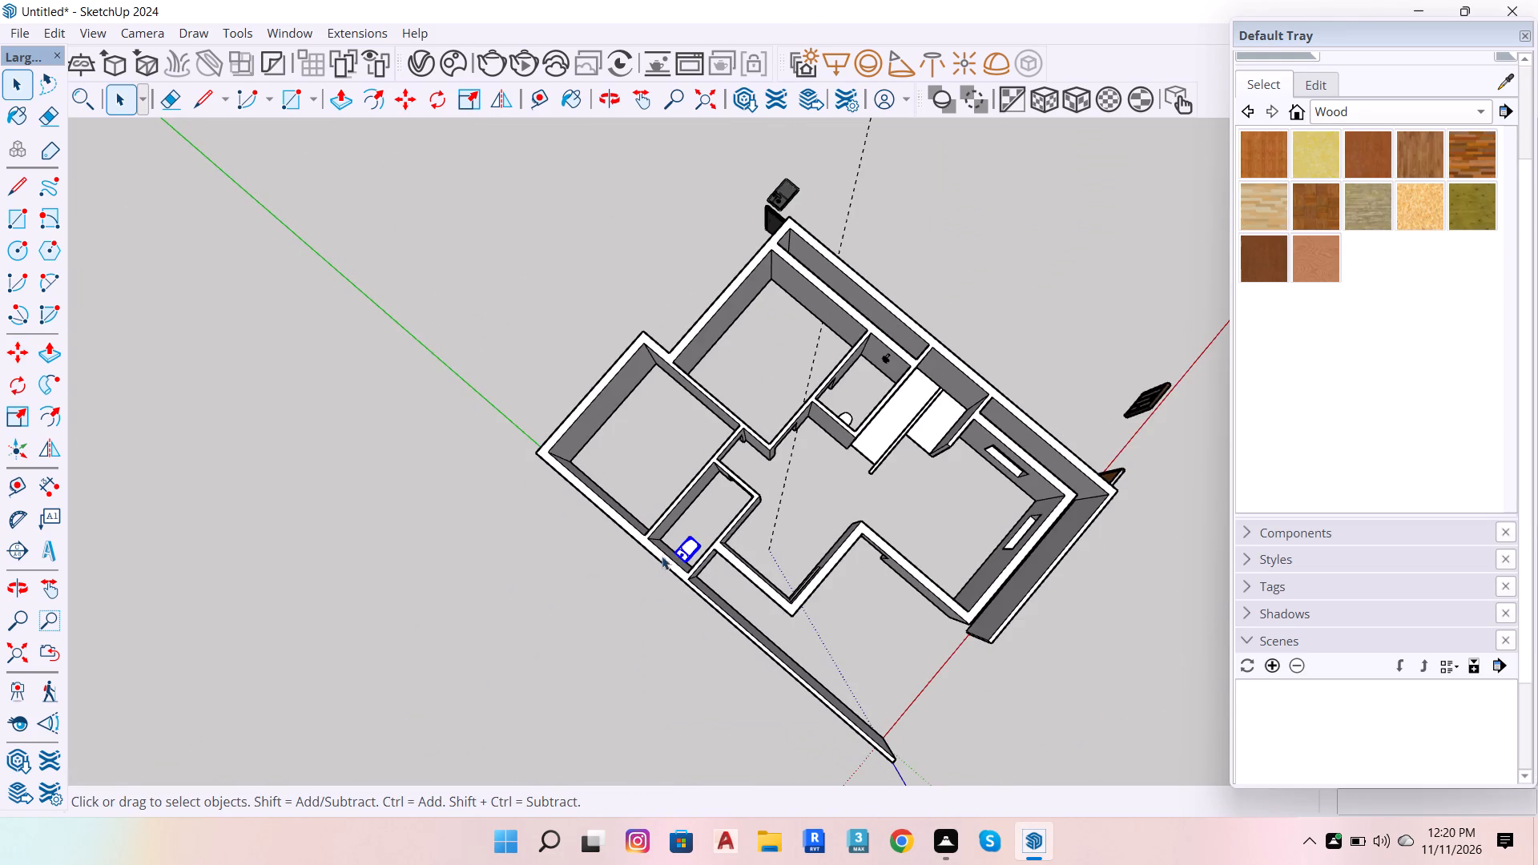
Copy the shower set from the first bathroom's wall into the second bathroom, placing it near the long wall.
{"action": "scroll", "coordinate": [905, 349], "scroll_direction": "up", "scroll_amount": 13}
{"action": "left_click", "coordinate": [847, 376]}
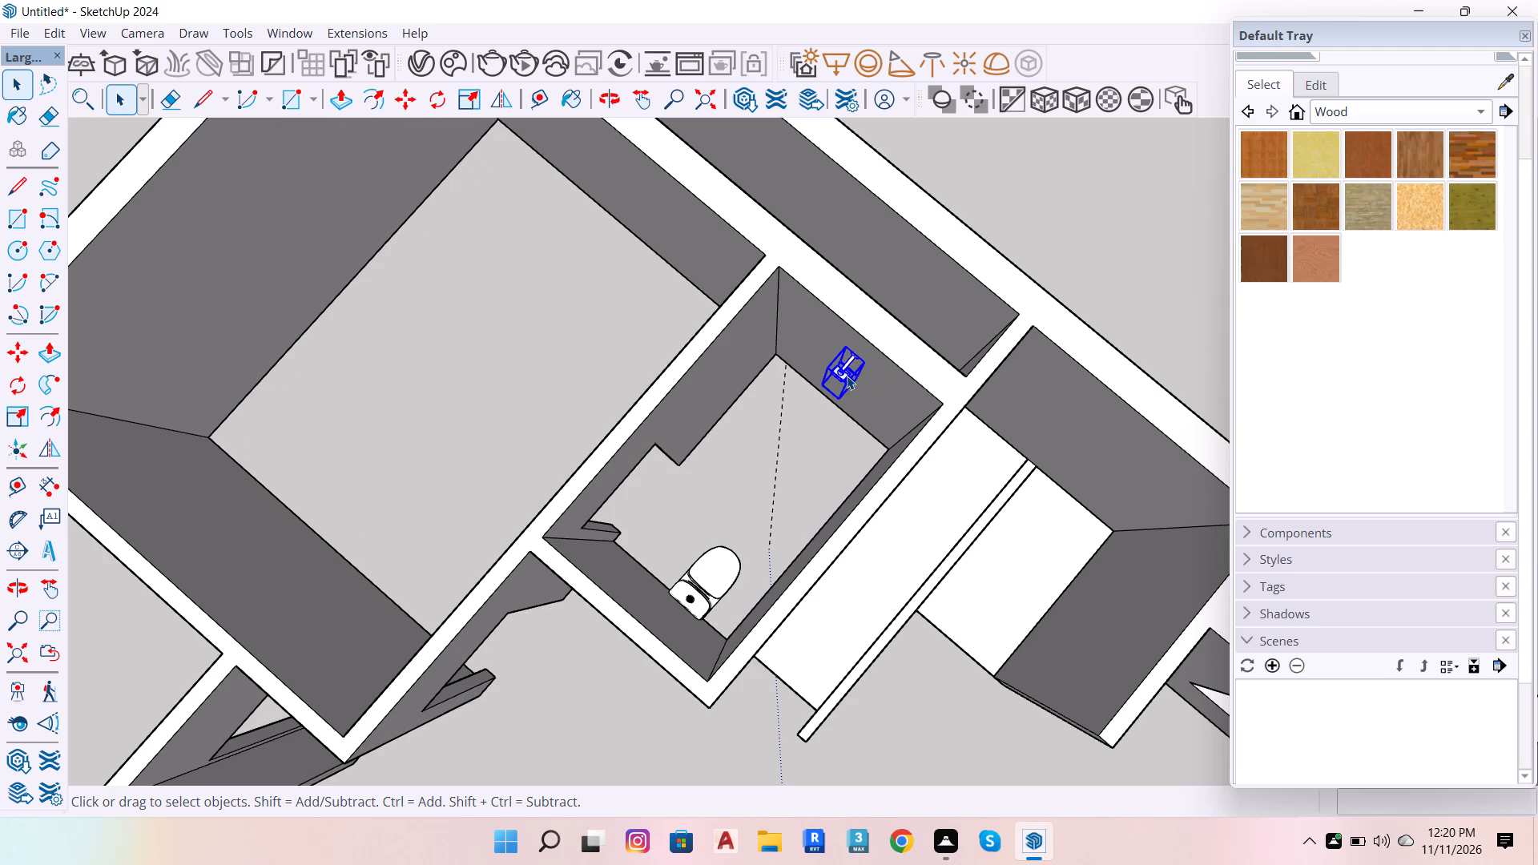
{"action": "key", "text": "m"}
{"action": "left_click", "coordinate": [847, 376]}
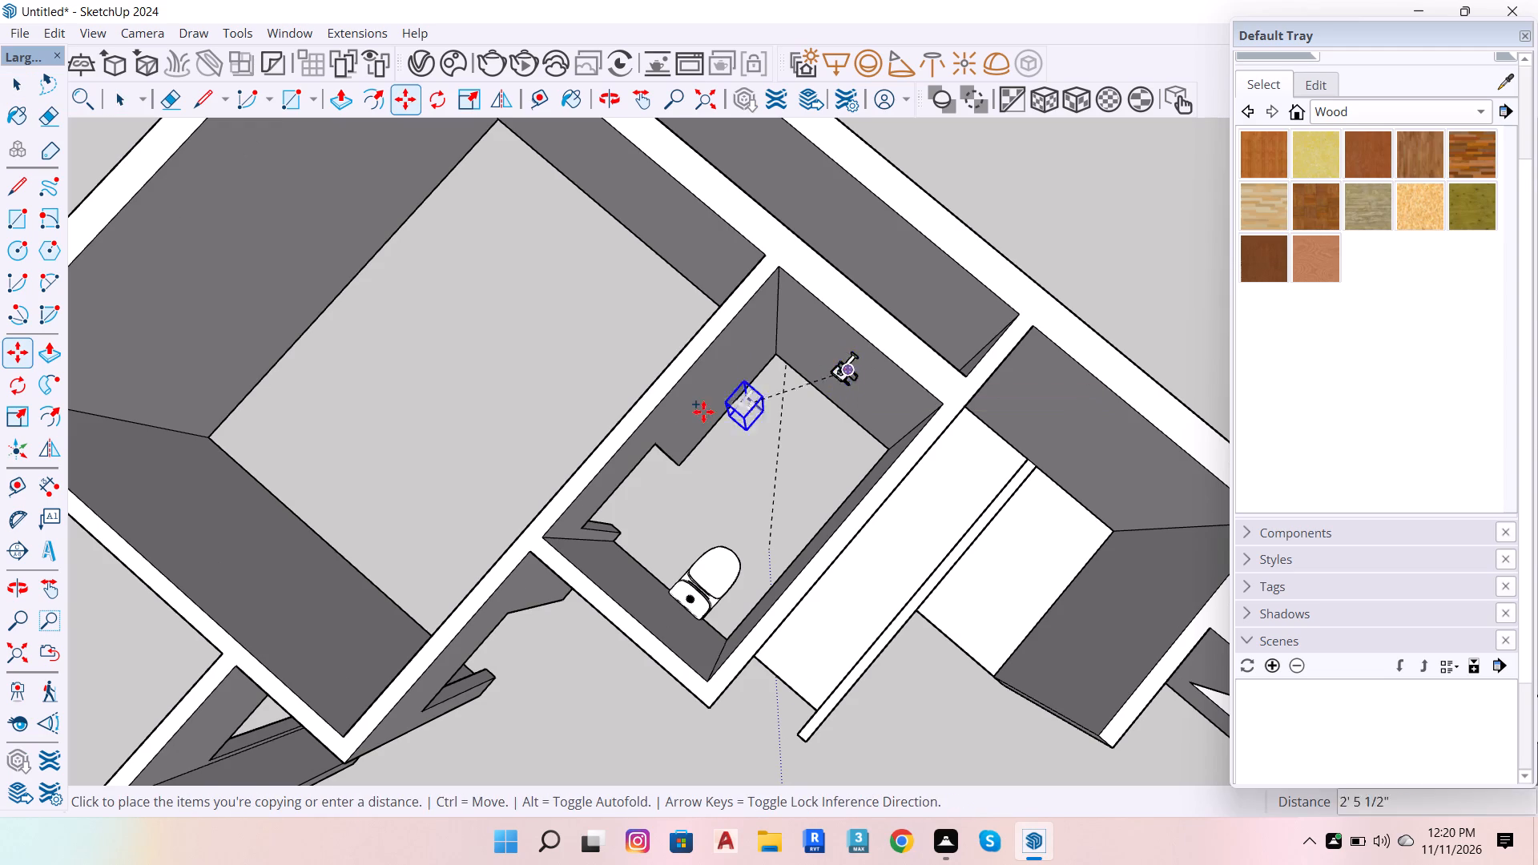
{"action": "scroll", "coordinate": [703, 412], "scroll_direction": "down", "scroll_amount": 7}
{"action": "scroll", "coordinate": [854, 370], "scroll_direction": "down", "scroll_amount": 6}
{"action": "scroll", "coordinate": [920, 356], "scroll_direction": "down", "scroll_amount": 6}
{"action": "scroll", "coordinate": [651, 501], "scroll_direction": "up", "scroll_amount": 3}
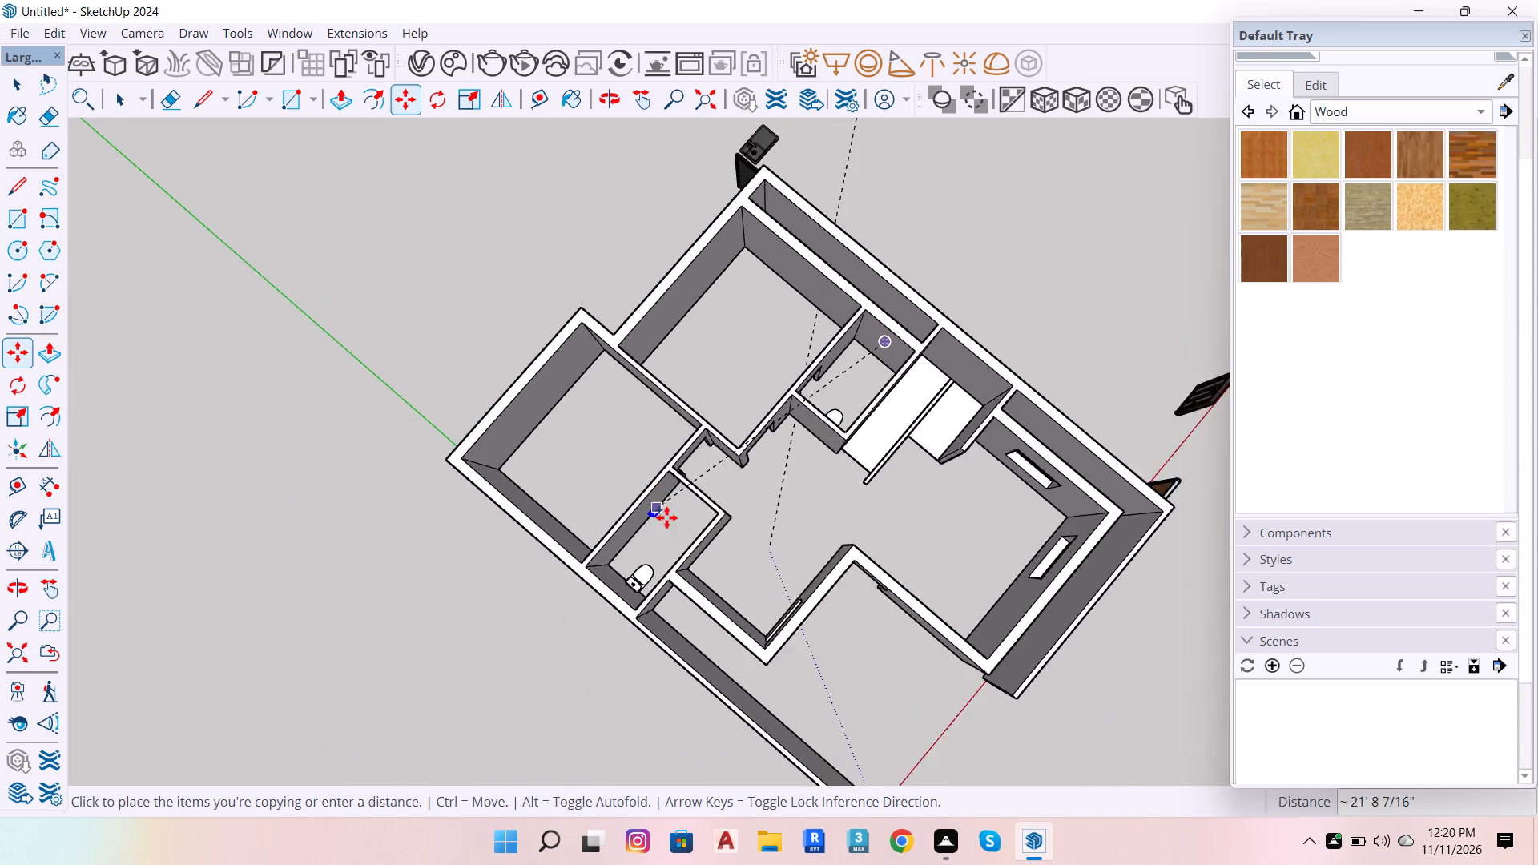
{"action": "scroll", "coordinate": [666, 517], "scroll_direction": "up", "scroll_amount": 15}
{"action": "left_click", "coordinate": [674, 508]}
{"action": "key", "text": "space"}
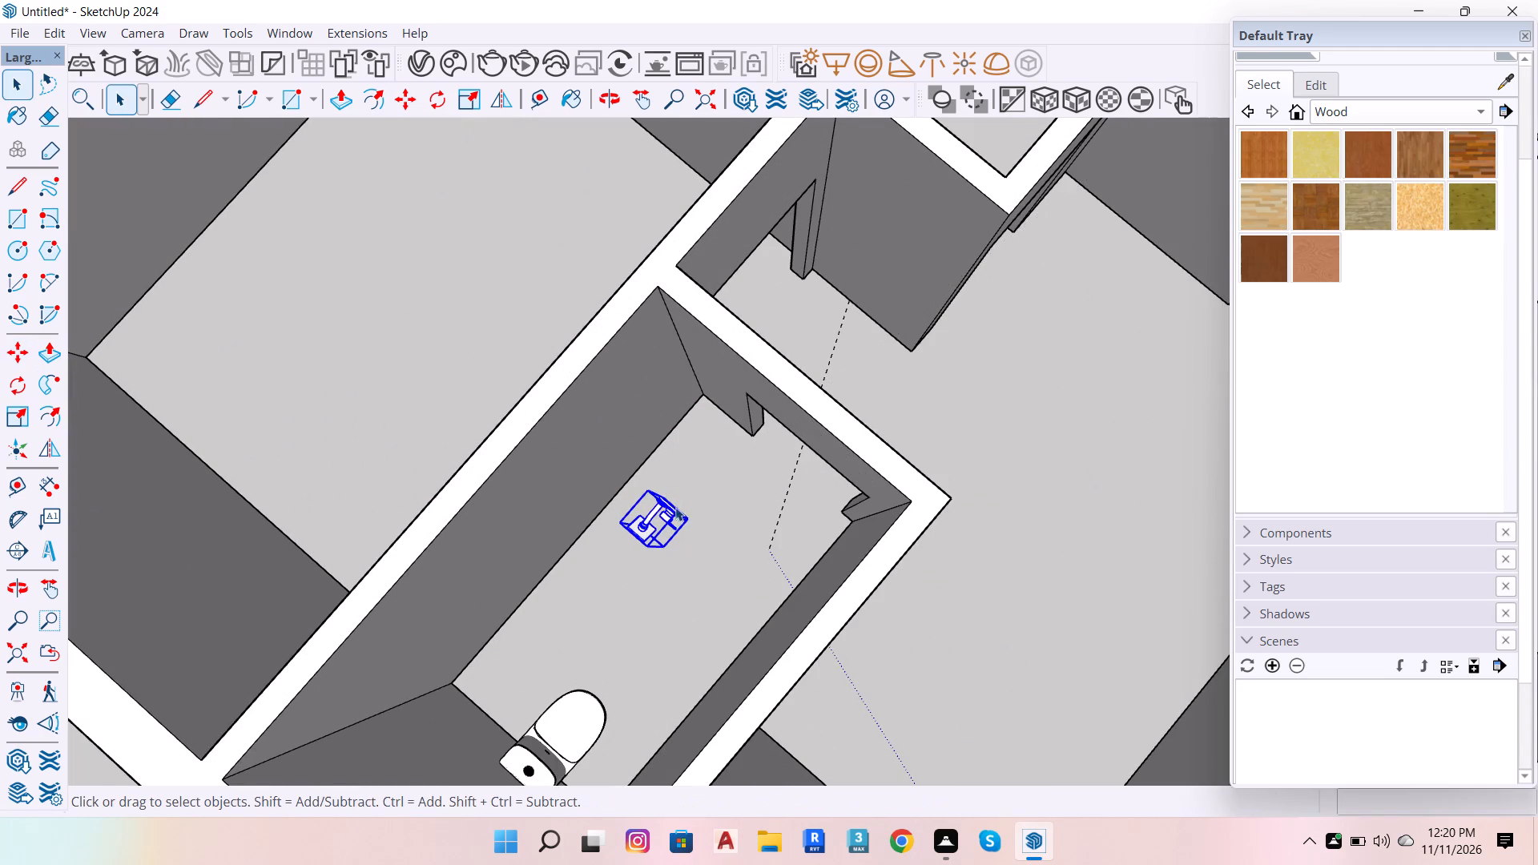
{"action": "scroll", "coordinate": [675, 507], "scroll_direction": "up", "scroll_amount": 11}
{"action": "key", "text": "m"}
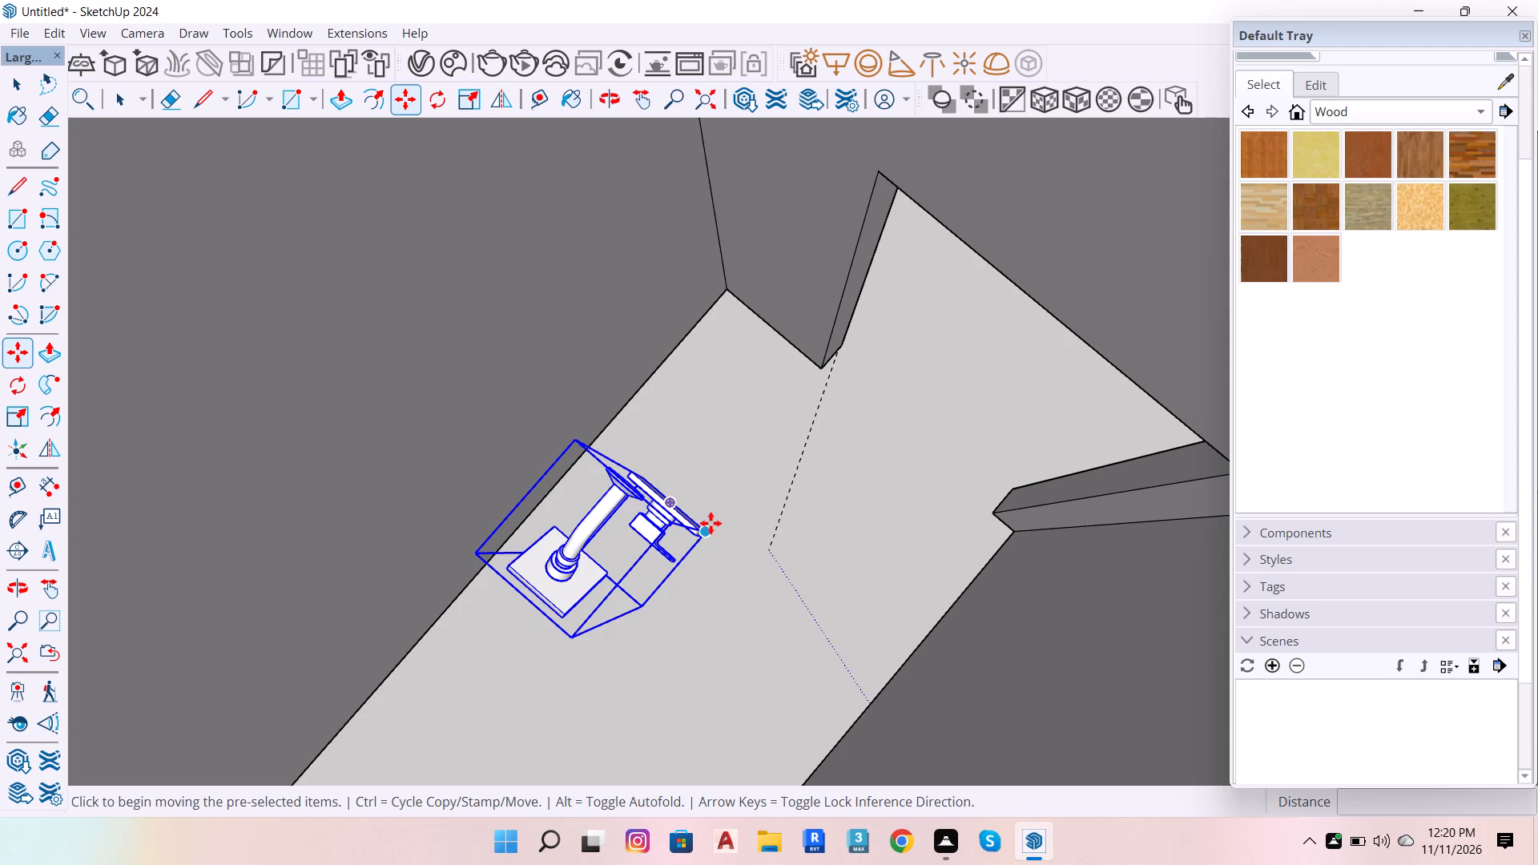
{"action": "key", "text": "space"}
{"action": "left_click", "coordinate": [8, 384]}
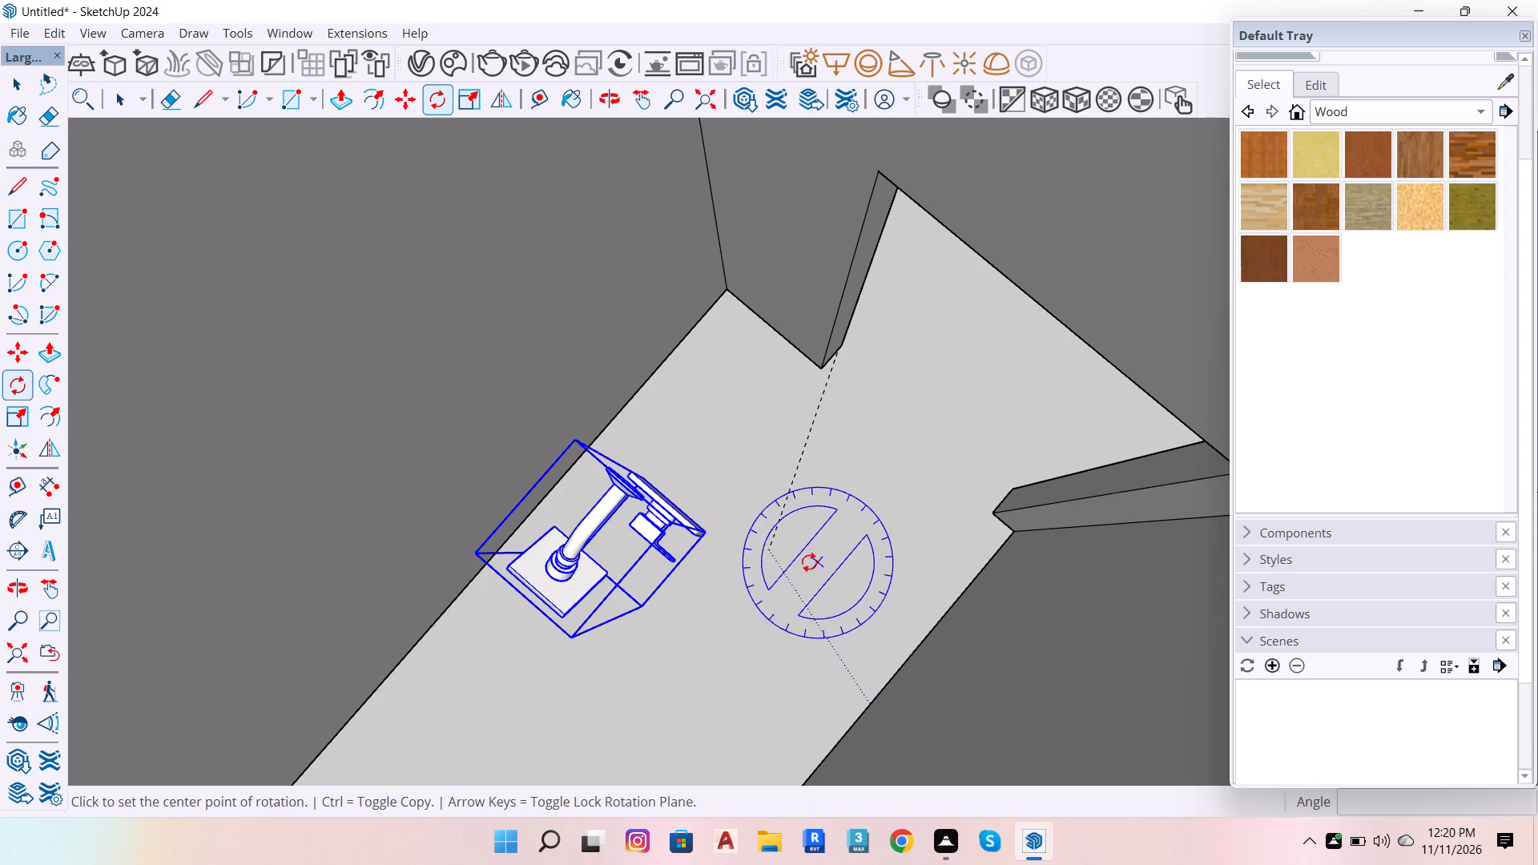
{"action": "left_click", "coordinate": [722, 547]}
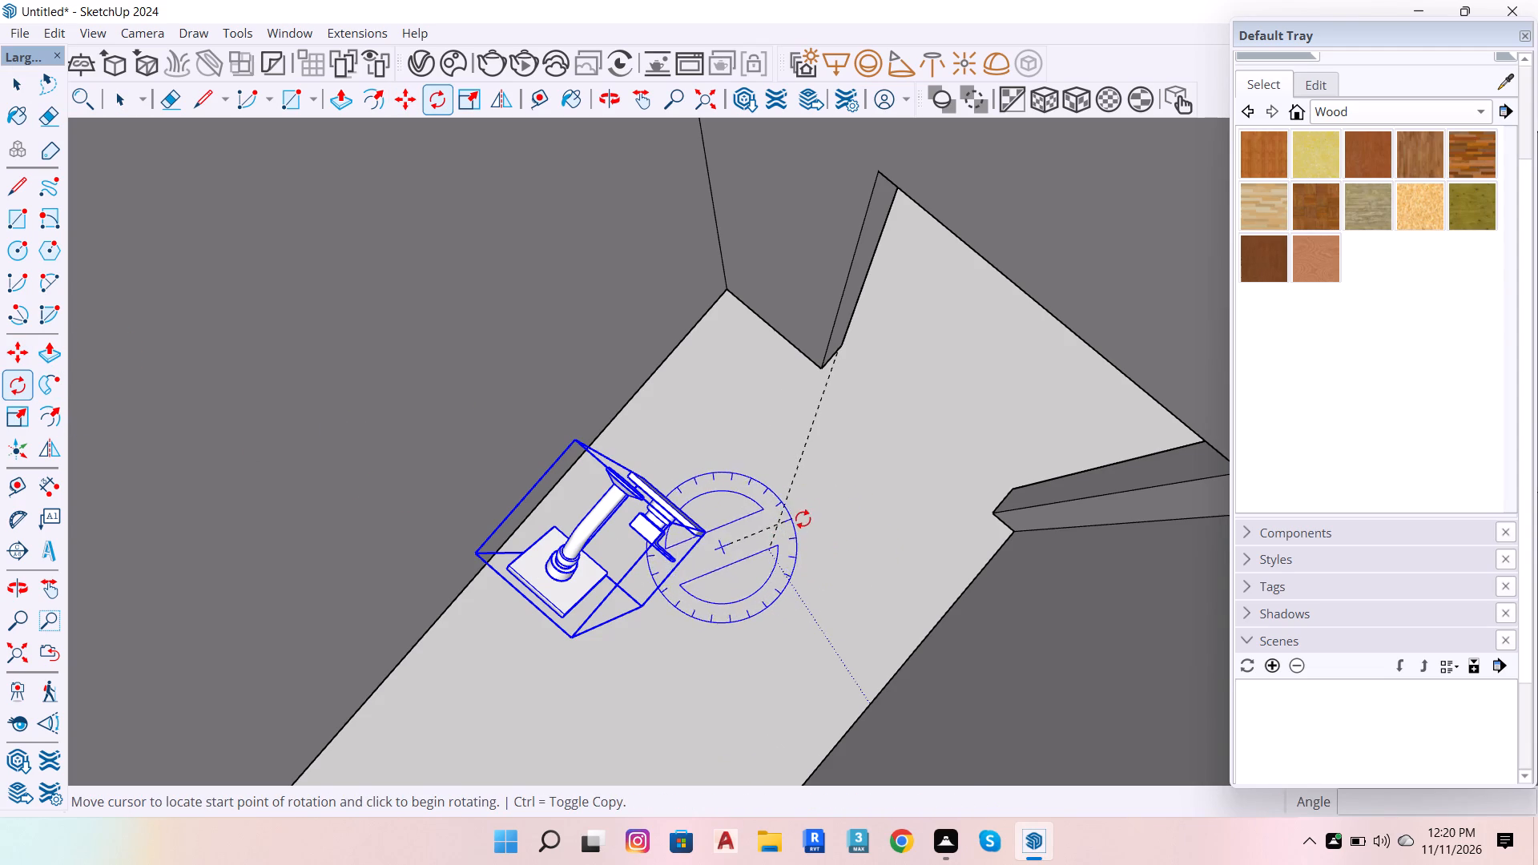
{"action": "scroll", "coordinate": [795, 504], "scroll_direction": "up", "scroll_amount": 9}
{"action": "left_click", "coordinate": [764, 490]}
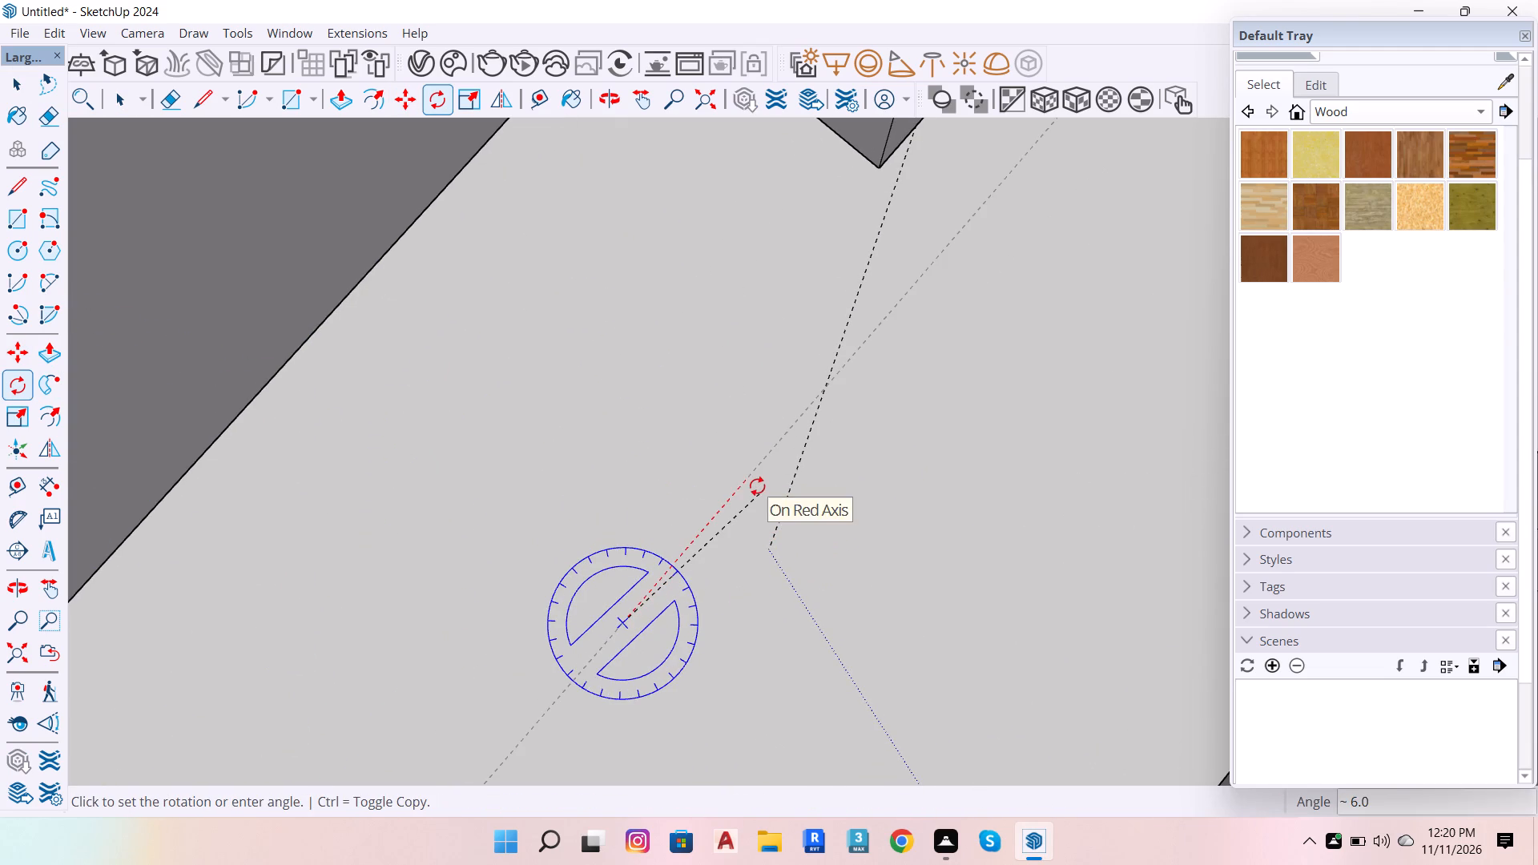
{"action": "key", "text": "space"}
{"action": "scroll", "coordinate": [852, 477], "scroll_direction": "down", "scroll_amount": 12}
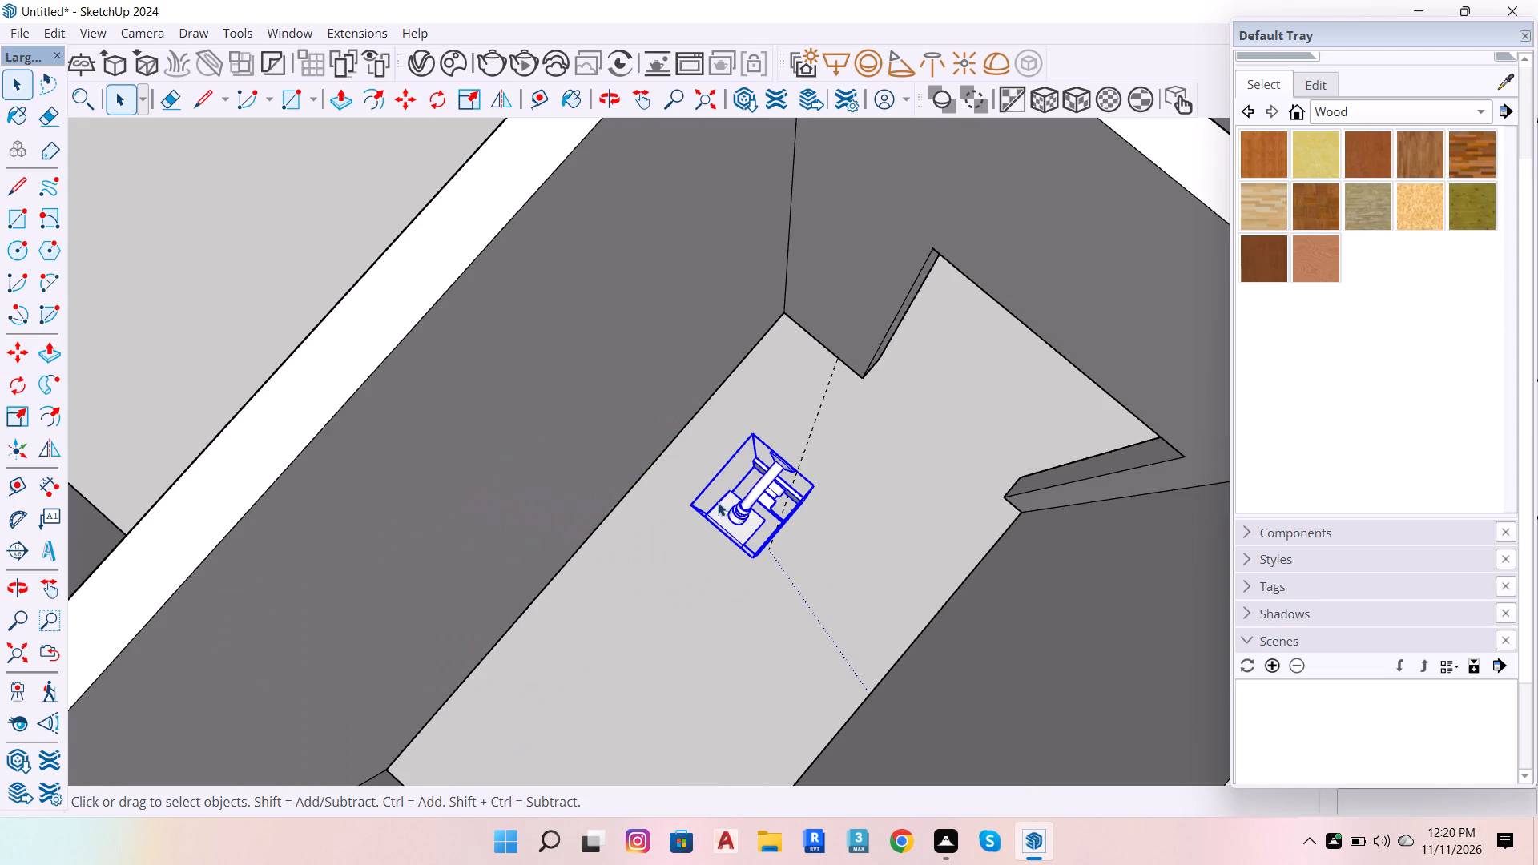
Rotate the copied shower set 270° horizontally about its upper corner so its back faces the second bathroom's long wall.
{"action": "left_click", "coordinate": [21, 397]}
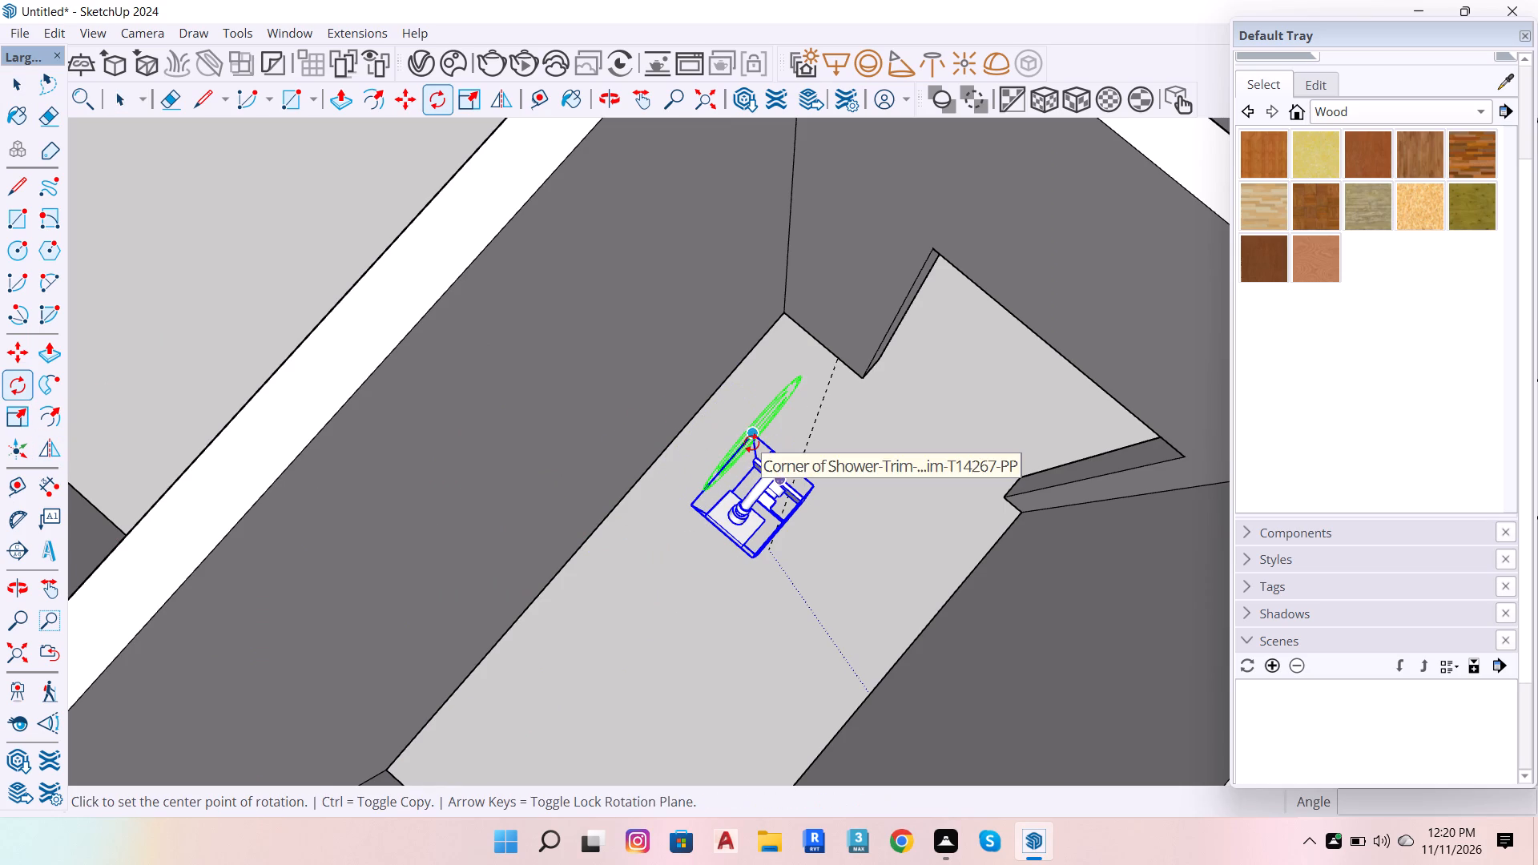
{"action": "key", "text": "Up"}
{"action": "left_click", "coordinate": [751, 443]}
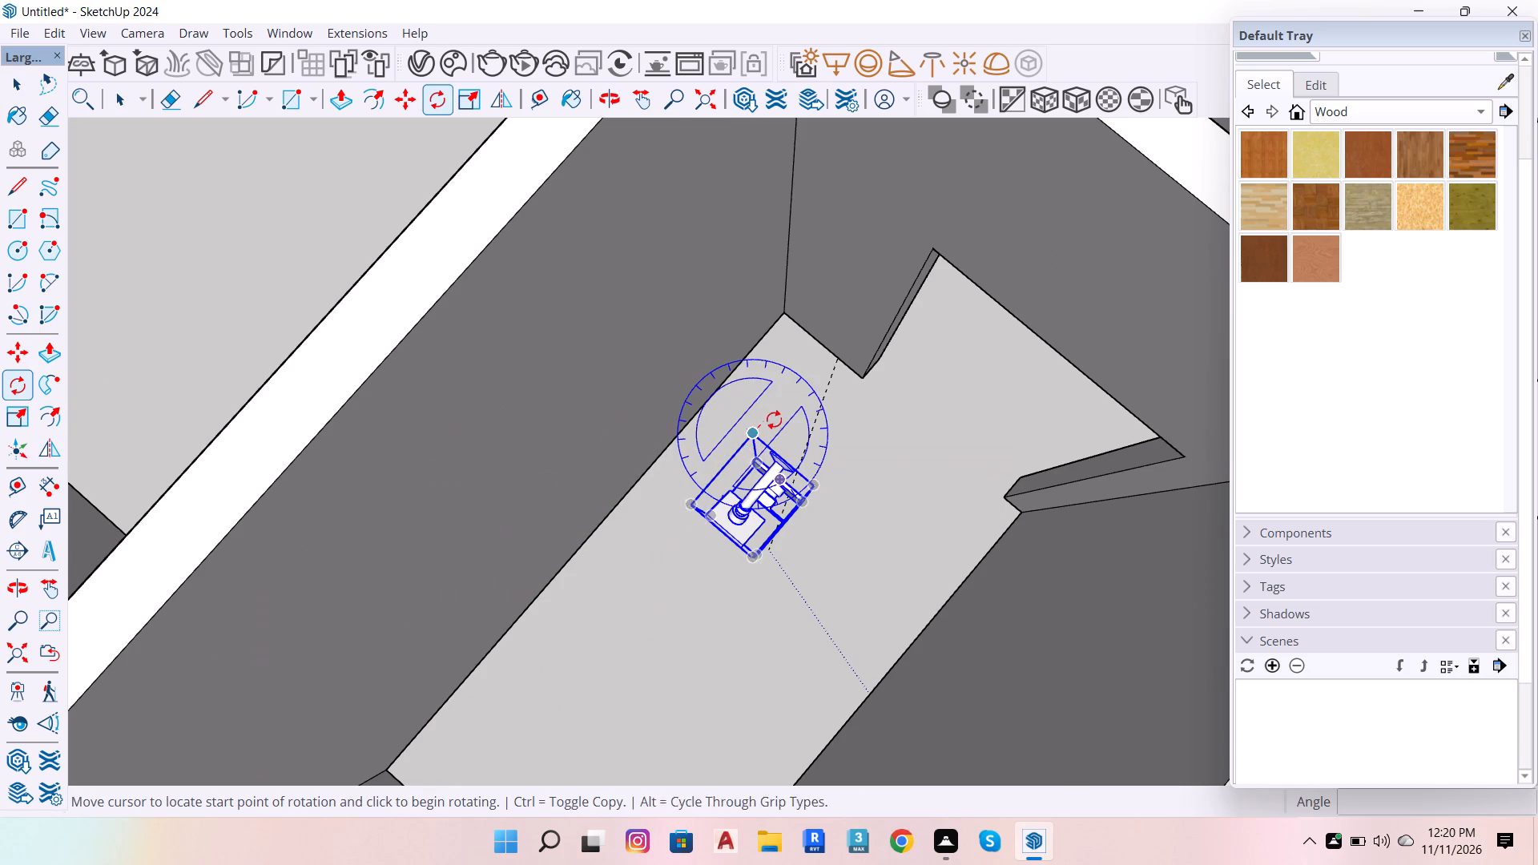
{"action": "left_click", "coordinate": [783, 408]}
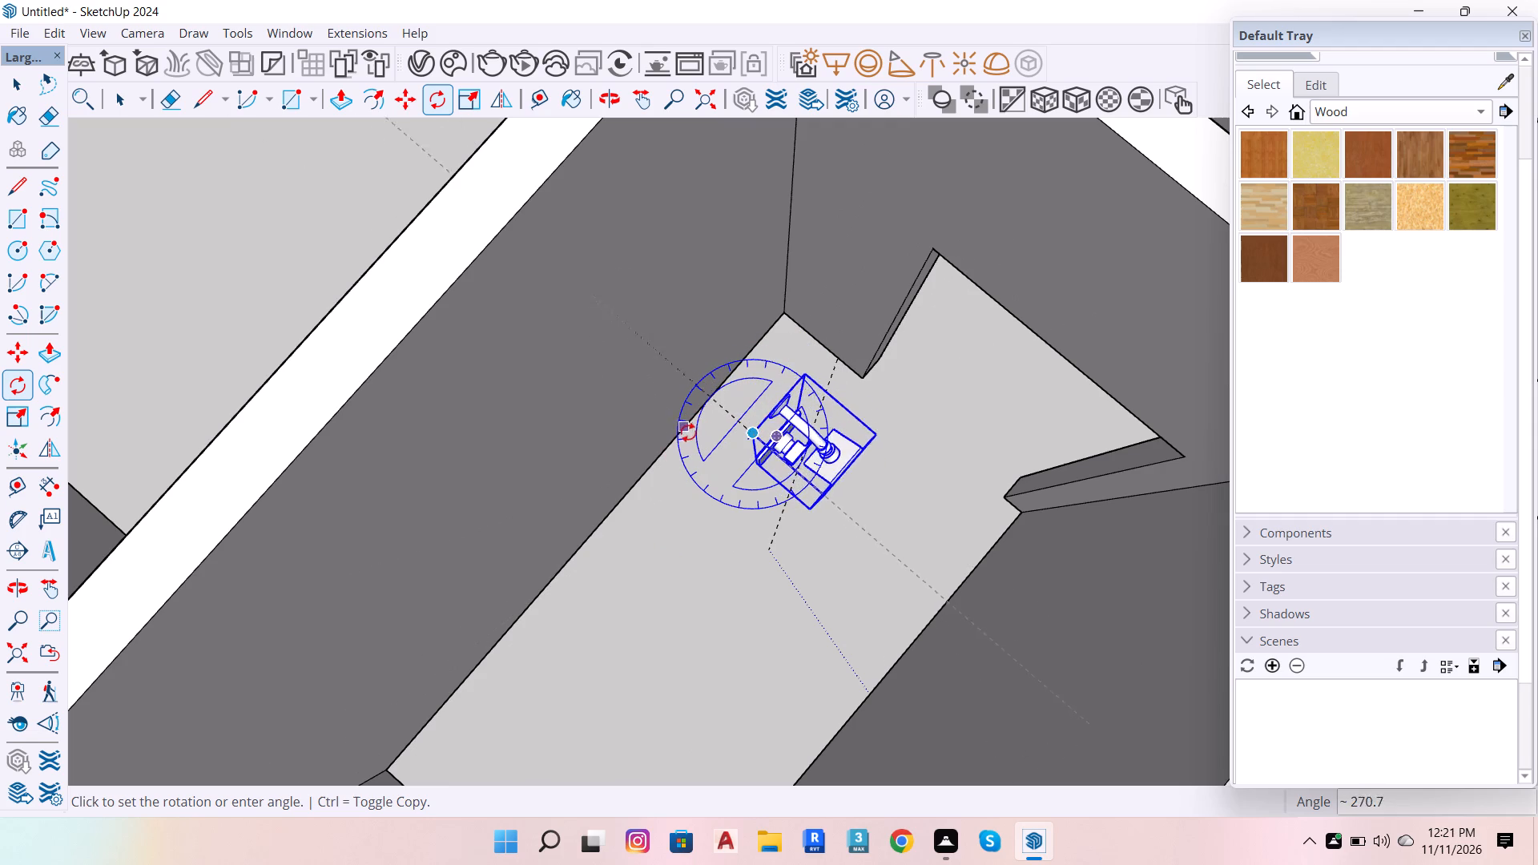
{"action": "scroll", "coordinate": [717, 422], "scroll_direction": "up", "scroll_amount": 5}
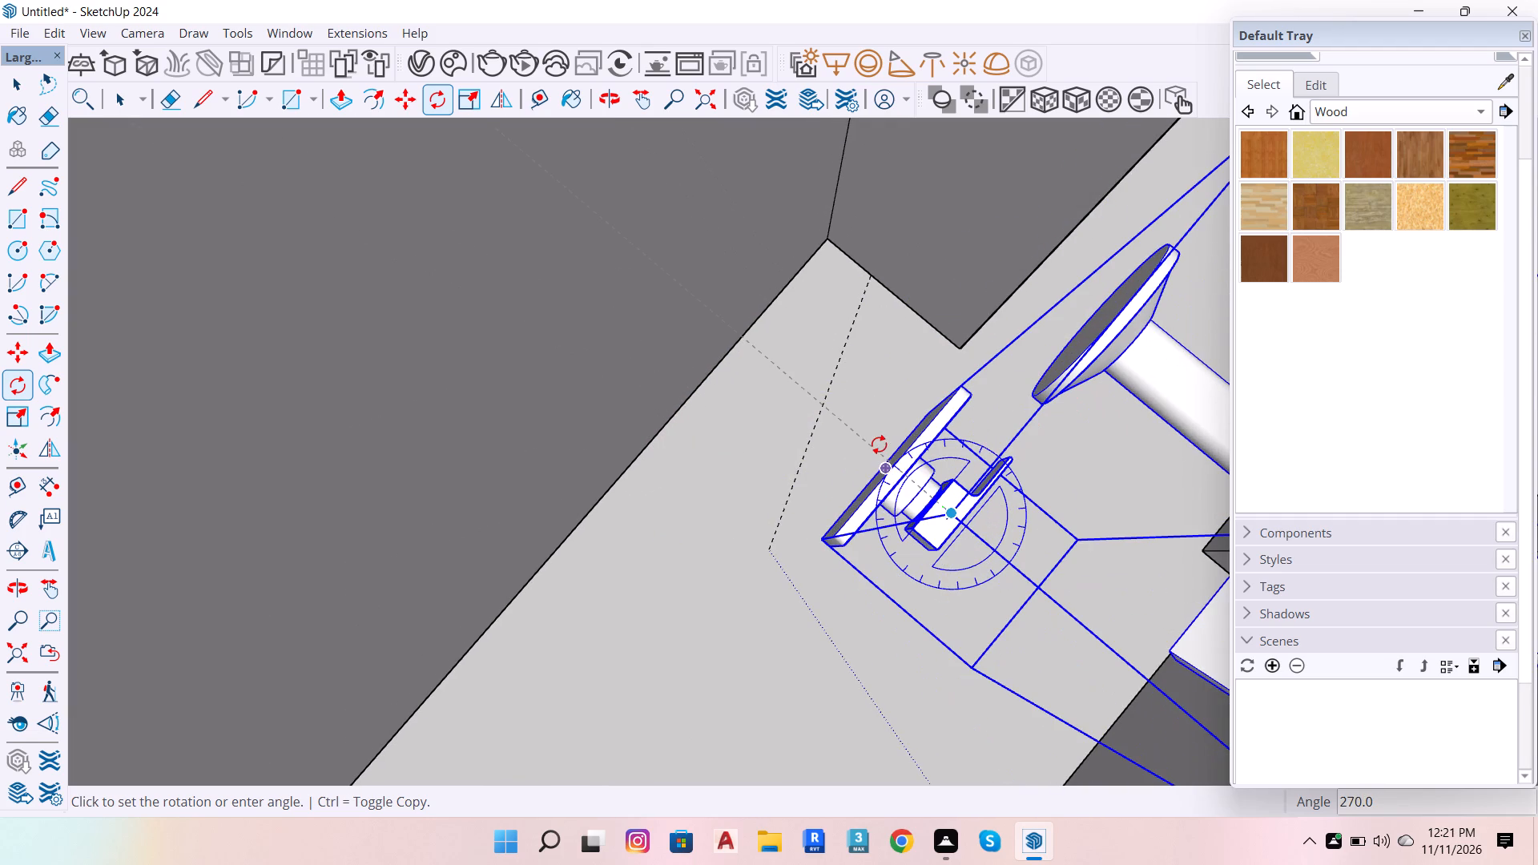
{"action": "left_click", "coordinate": [858, 449]}
{"action": "scroll", "coordinate": [642, 465], "scroll_direction": "down", "scroll_amount": 7}
{"action": "key", "text": "space"}
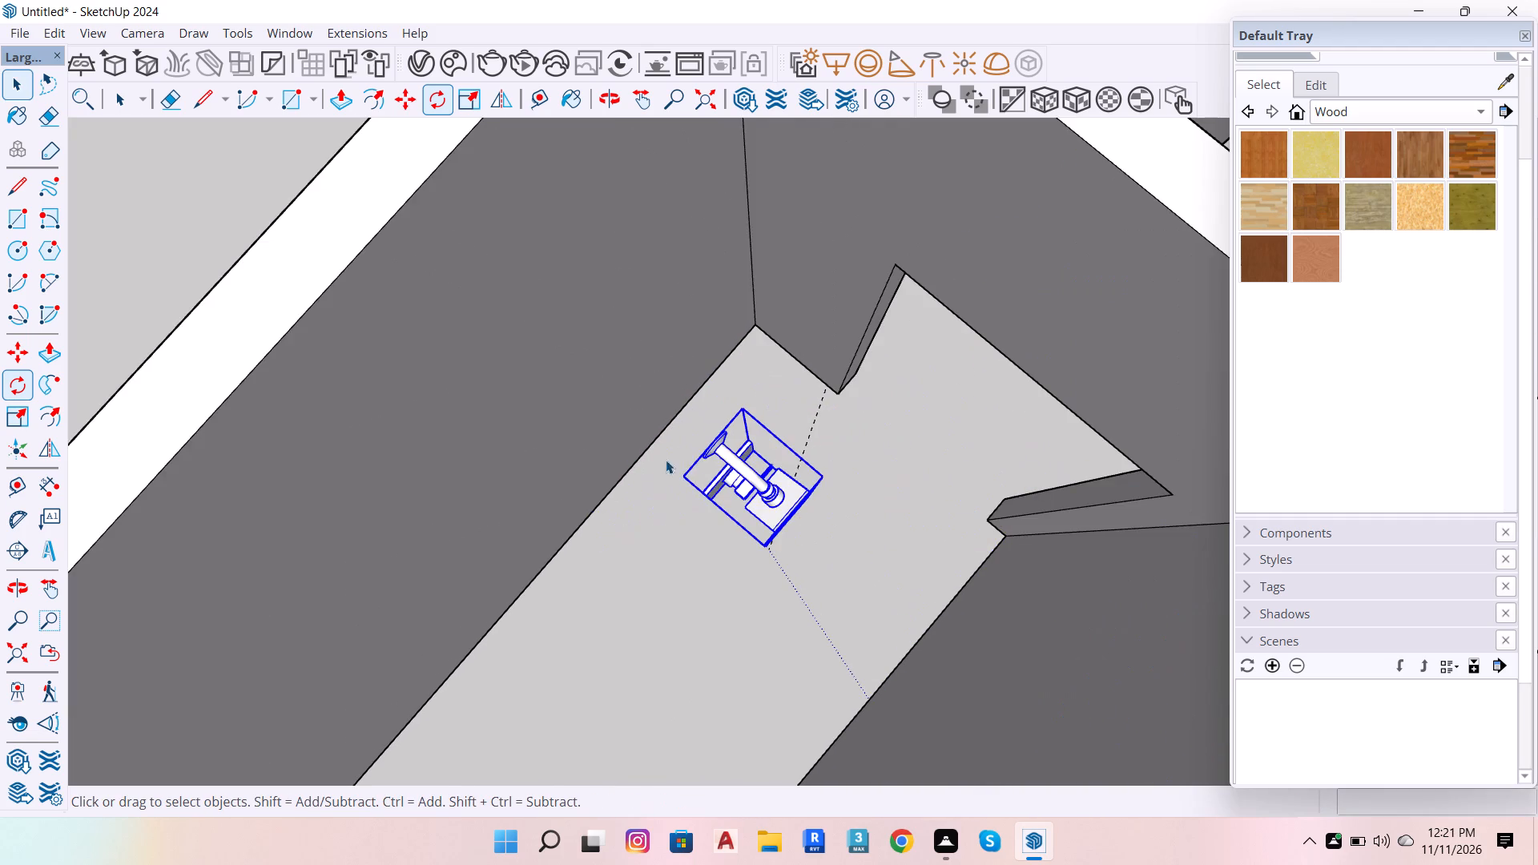
Place a horizontal guide line 8' above the floor edge on the second bathroom's long wall.
{"action": "scroll", "coordinate": [861, 430], "scroll_direction": "down", "scroll_amount": 6}
{"action": "key", "text": "t"}
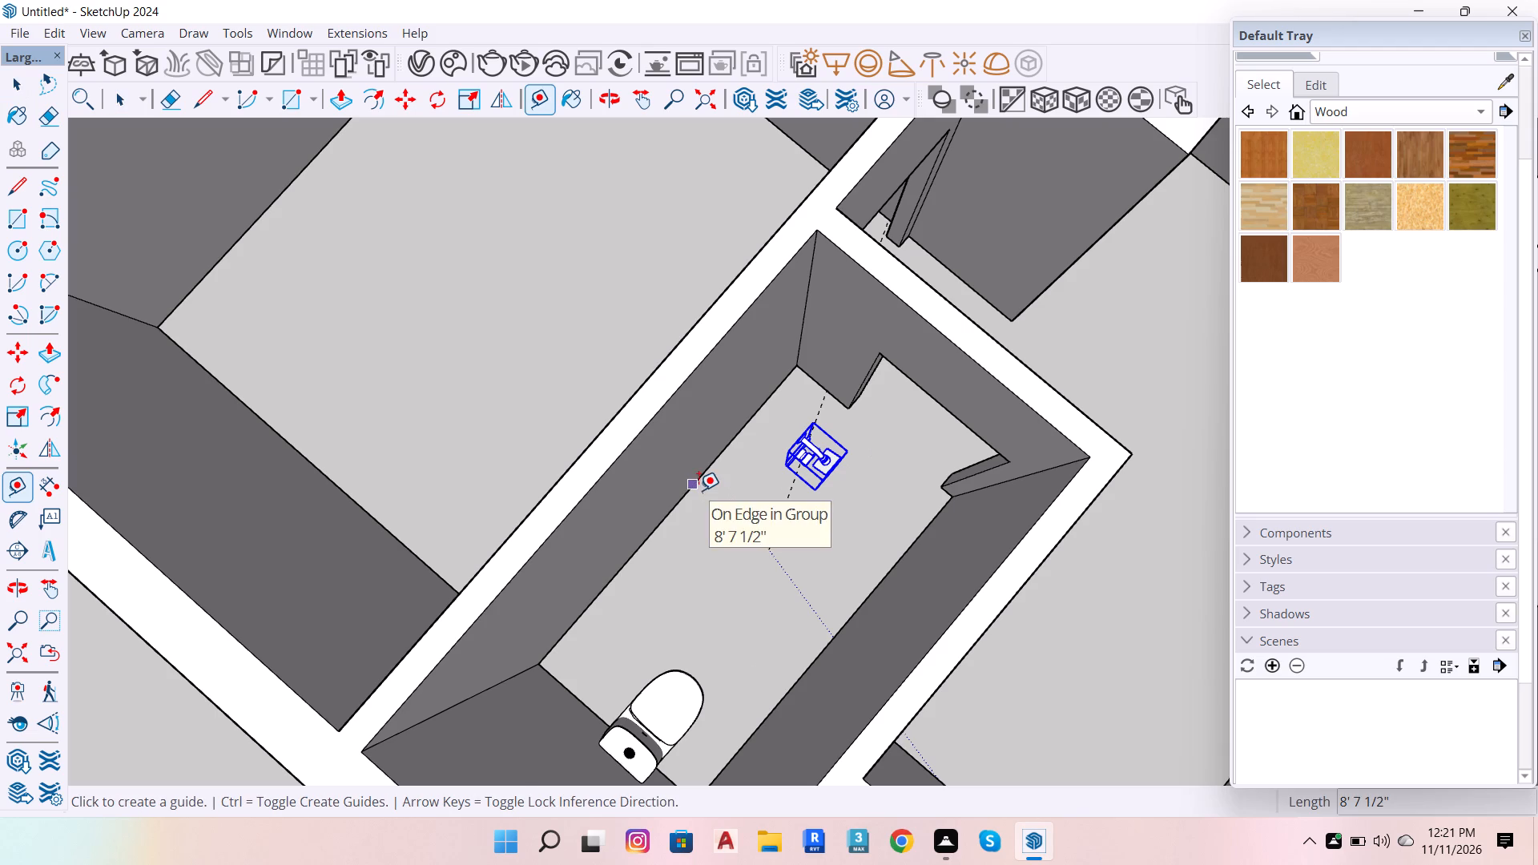
{"action": "left_click", "coordinate": [697, 487]}
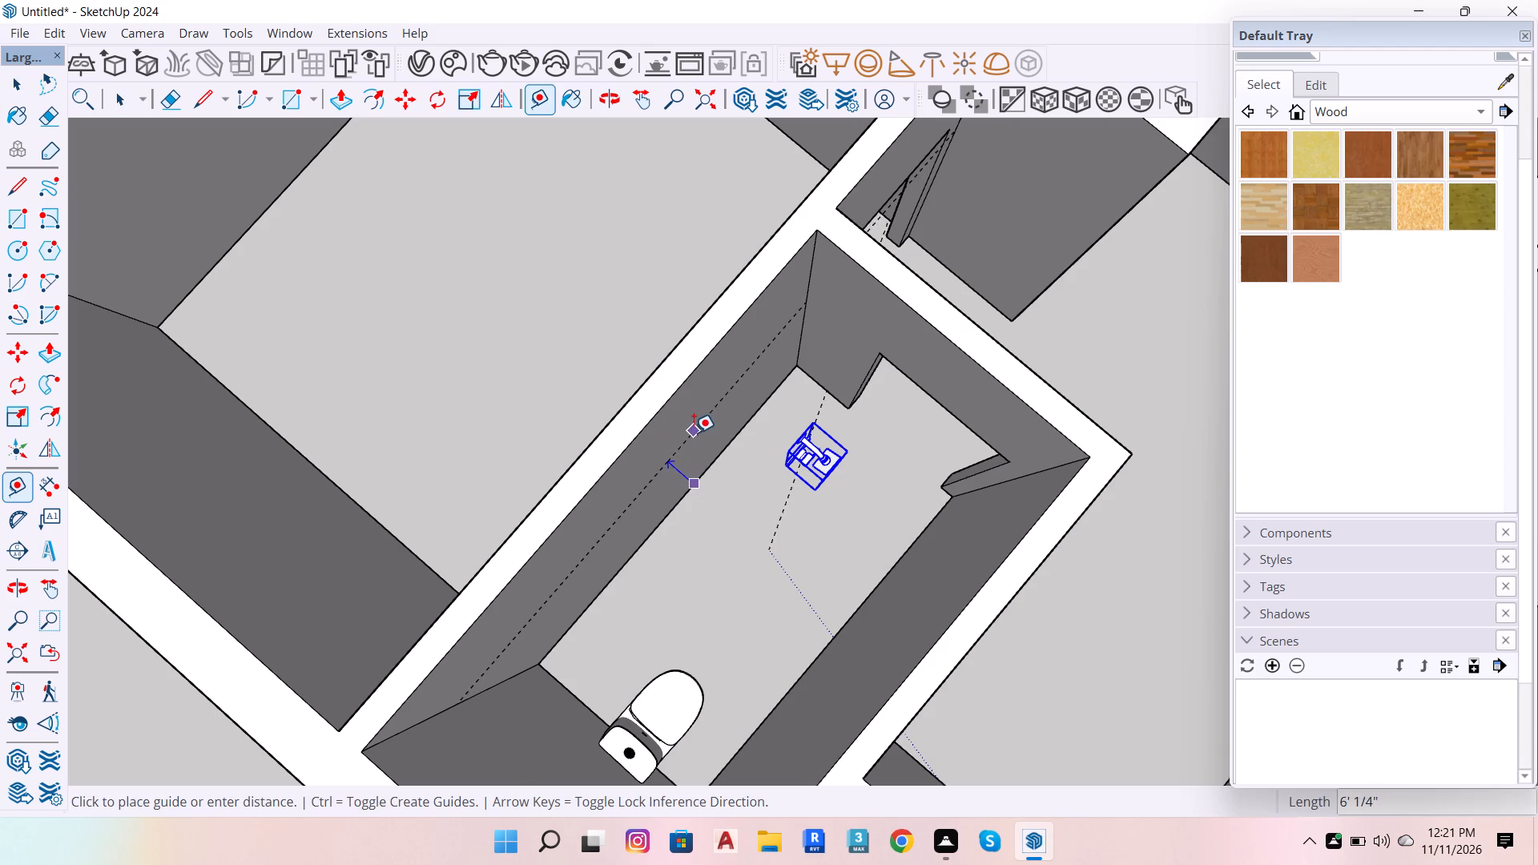
{"action": "type", "text": "8'"}
{"action": "key", "text": "Return"}
{"action": "key", "text": "space"}
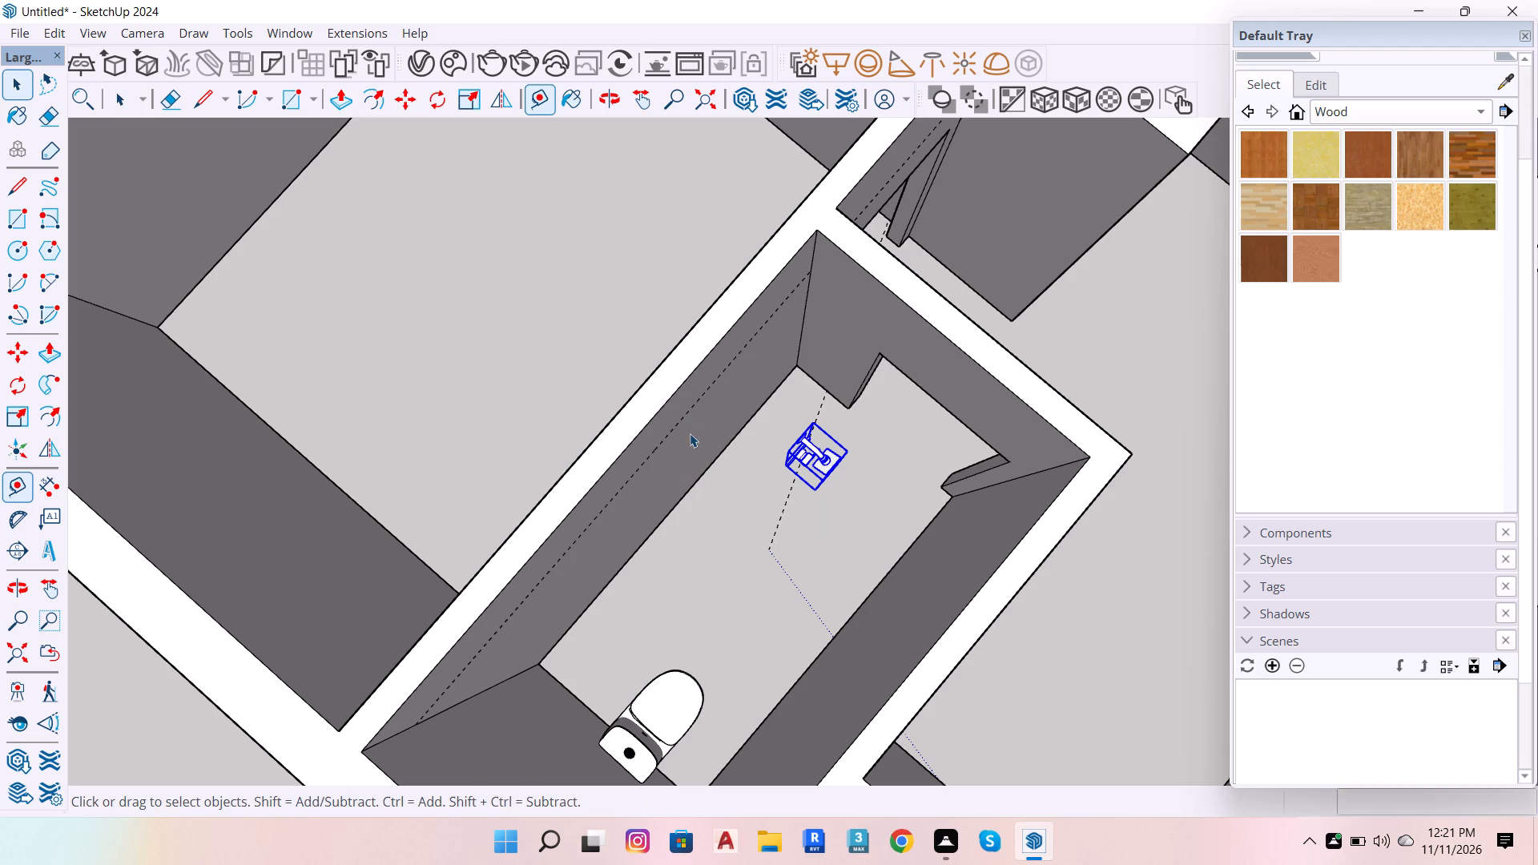
Move the copied shower set by its upper rear corner onto the wall's guide line, then deselect it.
{"action": "scroll", "coordinate": [851, 415], "scroll_direction": "up", "scroll_amount": 5}
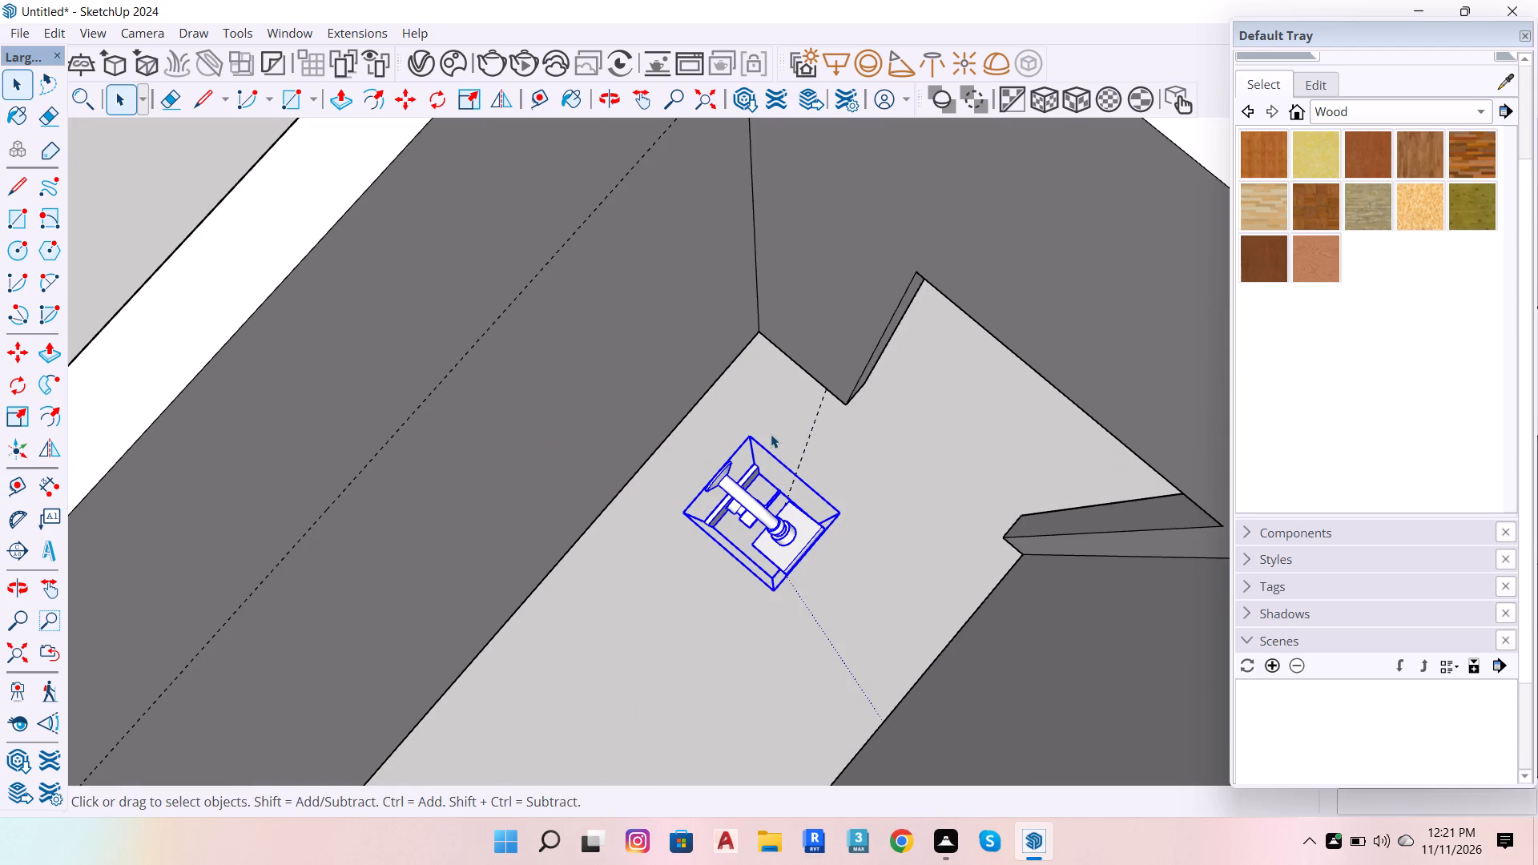
{"action": "key", "text": "m"}
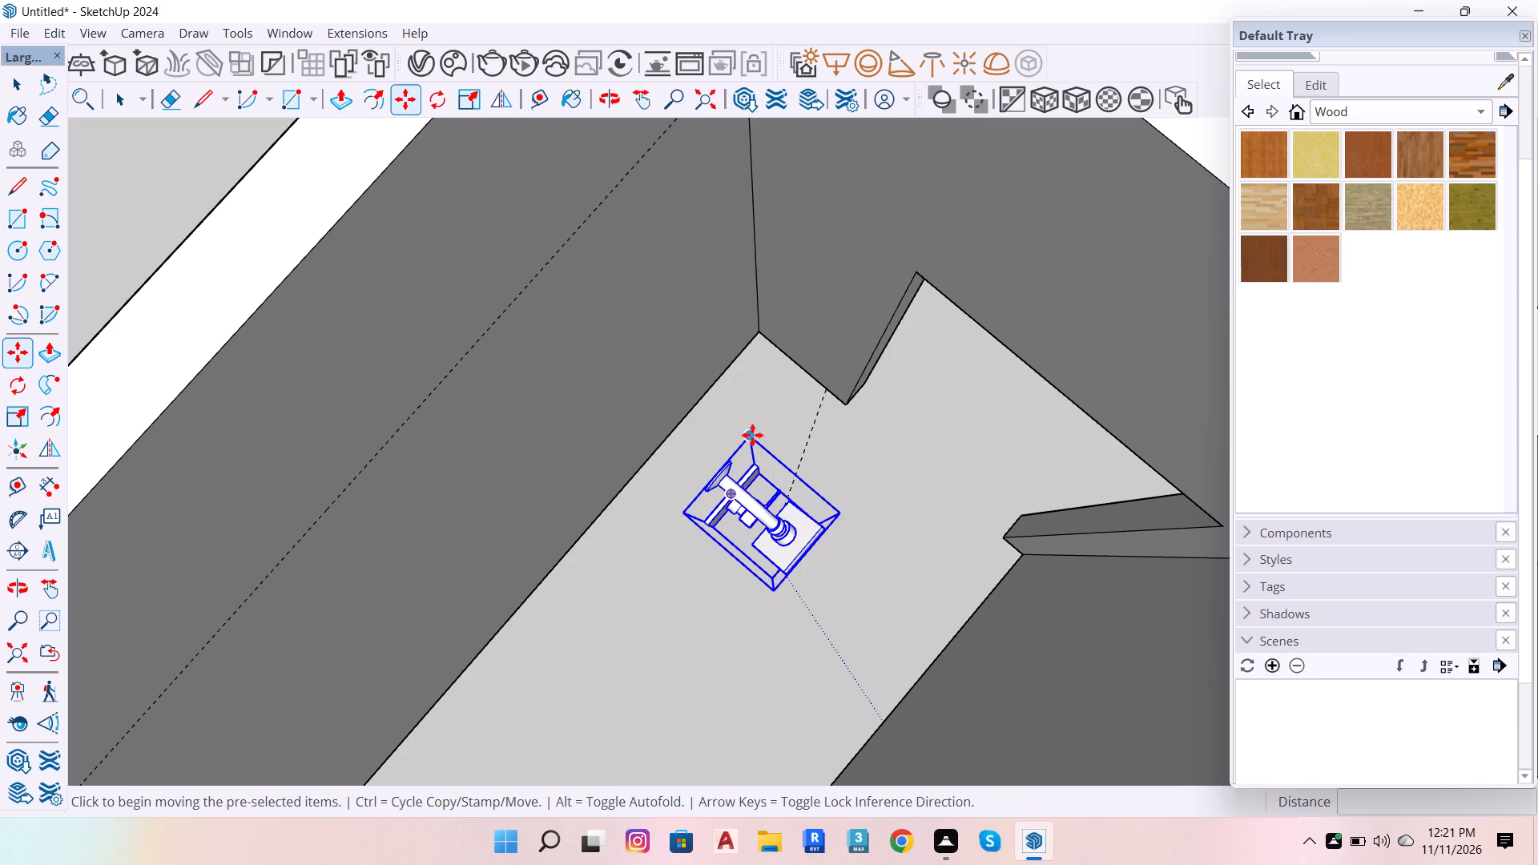
{"action": "left_click", "coordinate": [752, 434]}
{"action": "left_click", "coordinate": [454, 363]}
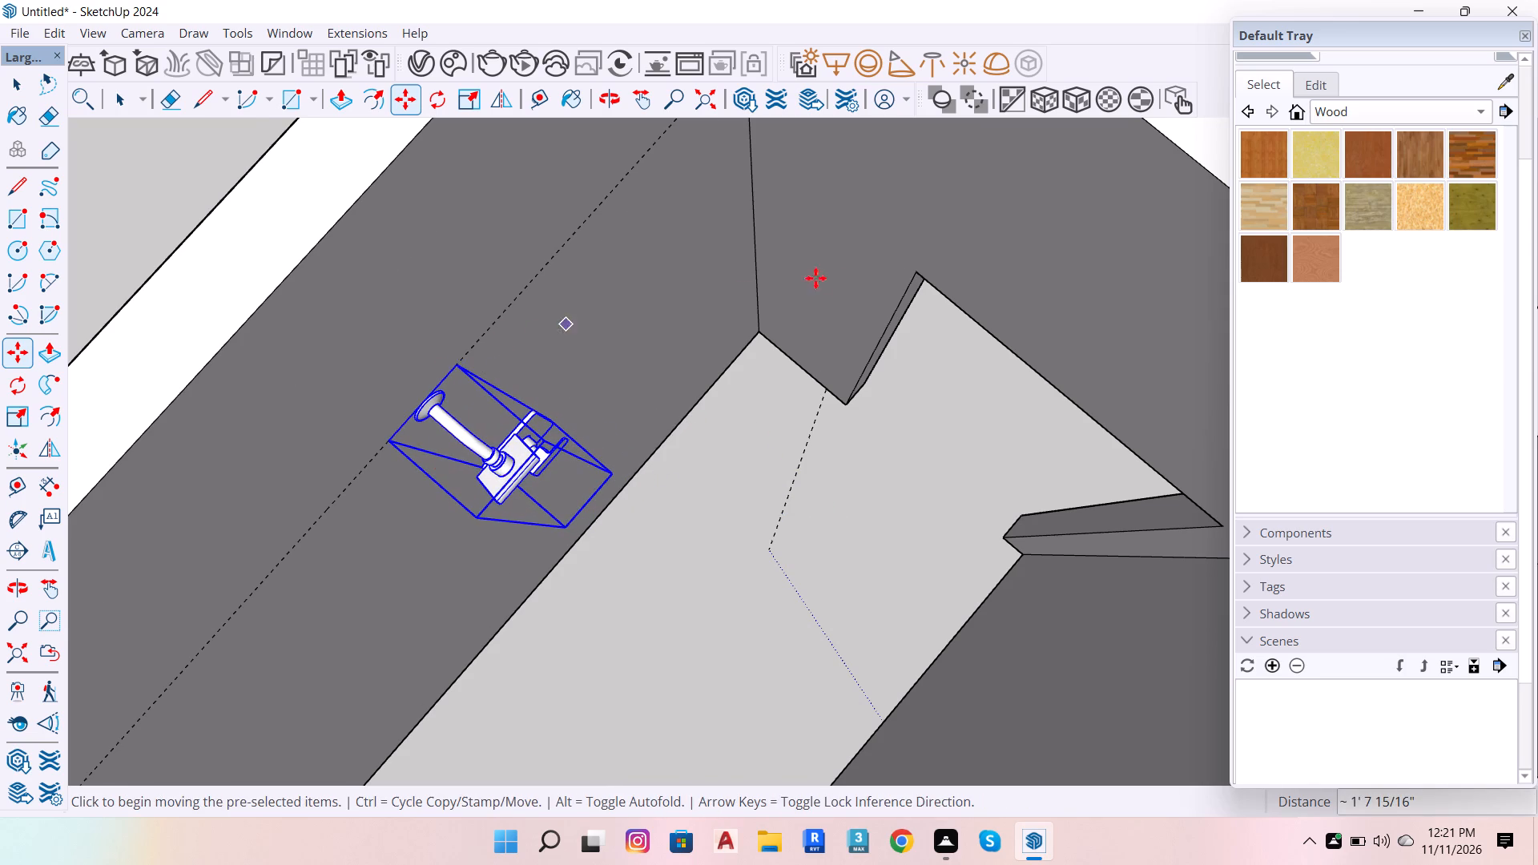
{"action": "scroll", "coordinate": [822, 276], "scroll_direction": "down", "scroll_amount": 7}
{"action": "key", "text": "space"}
{"action": "left_click", "coordinate": [811, 398]}
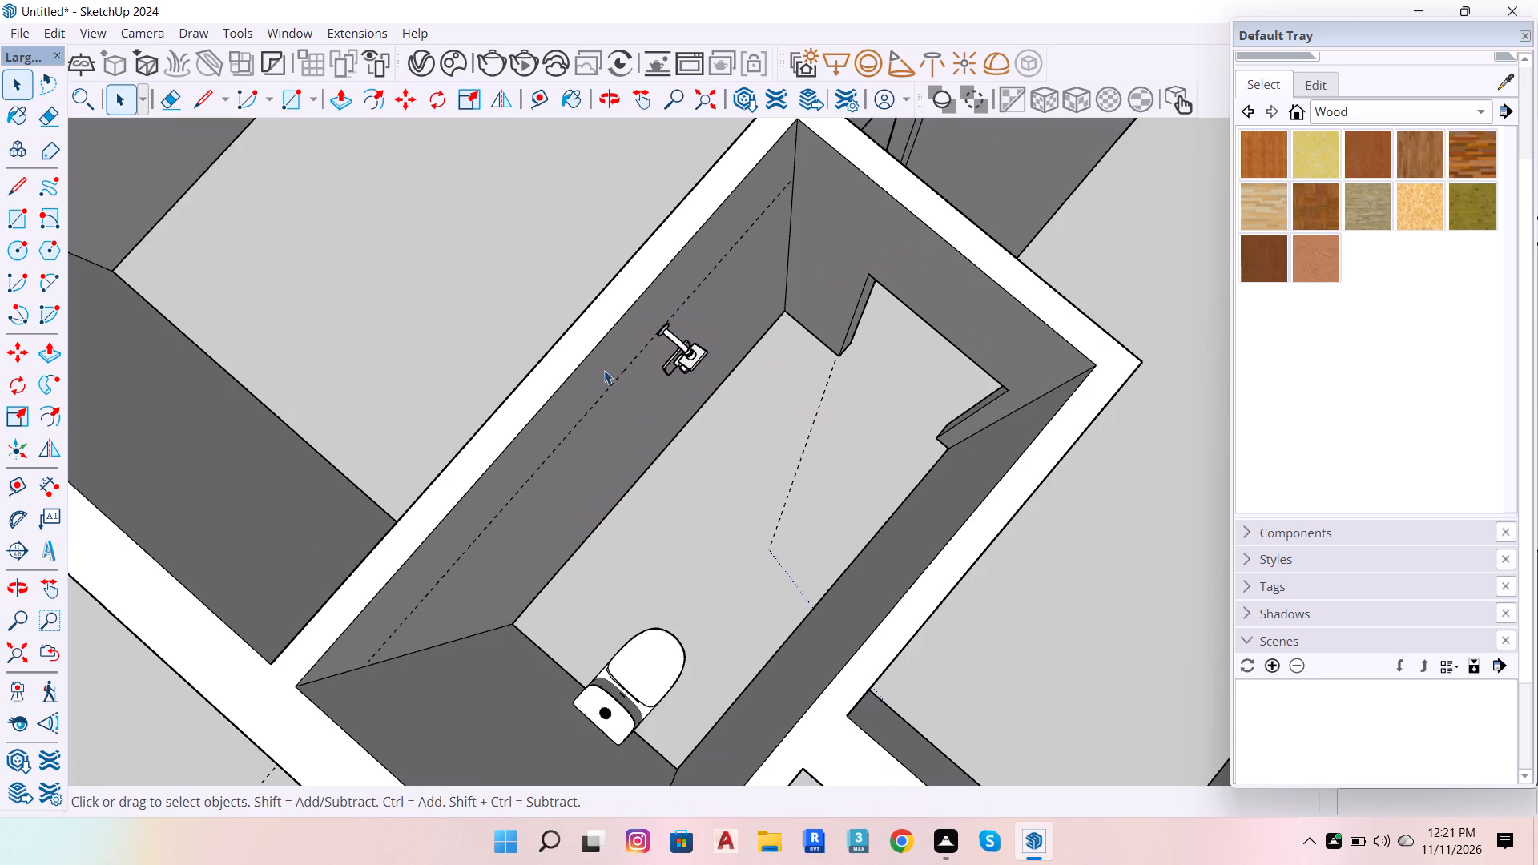
Delete the horizontal guide line on the second bathroom's long wall.
{"action": "left_click", "coordinate": [615, 385]}
{"action": "key", "text": "Delete"}
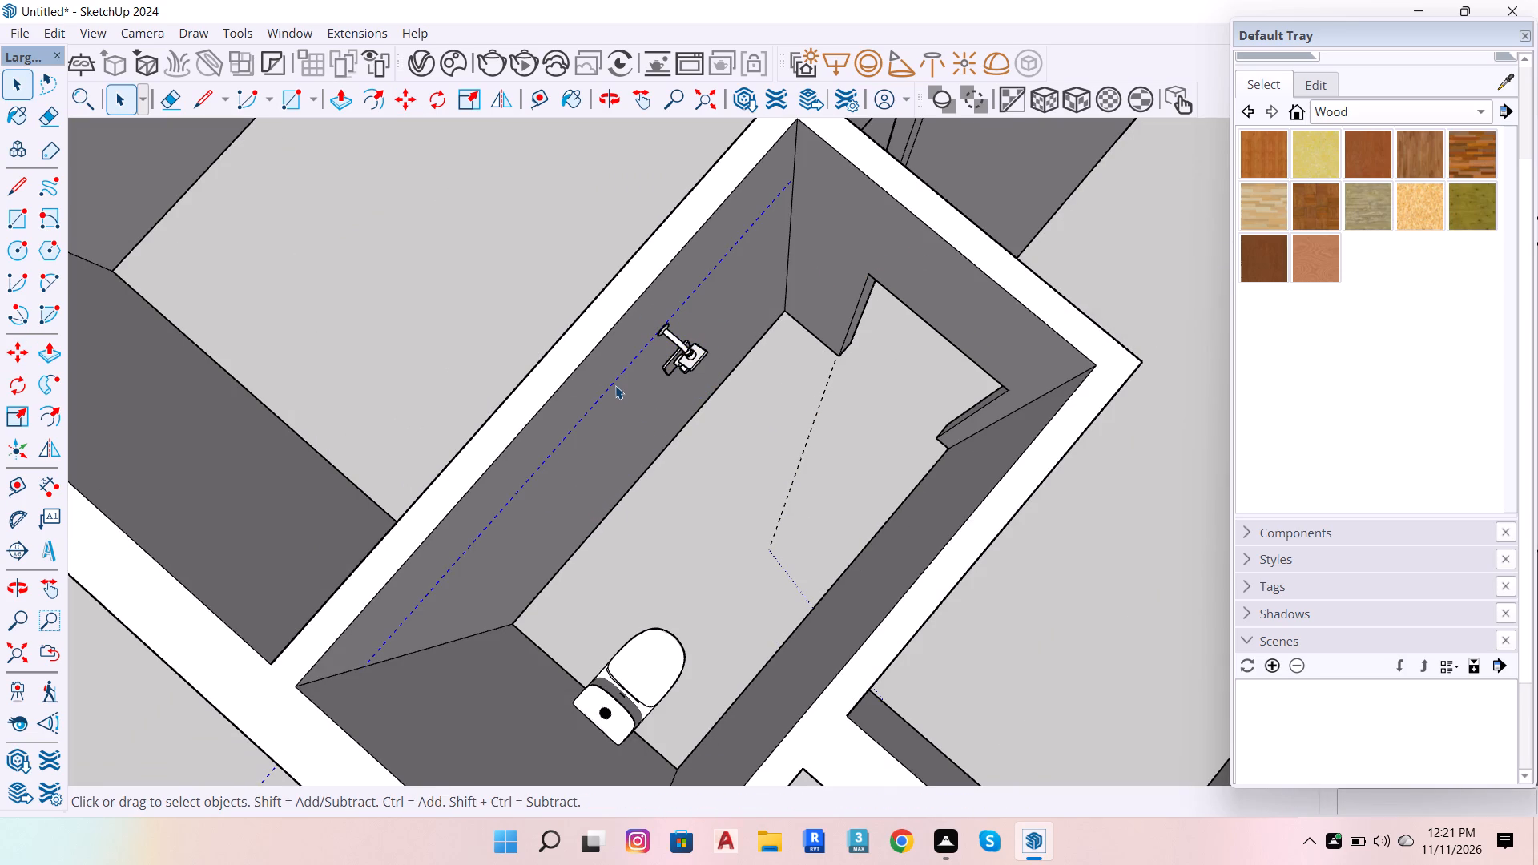
Inspect the whole house and the fixtures placed in both bathrooms.
{"action": "scroll", "coordinate": [678, 376], "scroll_direction": "down", "scroll_amount": 6}
{"action": "scroll", "coordinate": [760, 453], "scroll_direction": "down", "scroll_amount": 13}
{"action": "scroll", "coordinate": [497, 461], "scroll_direction": "down", "scroll_amount": 7}
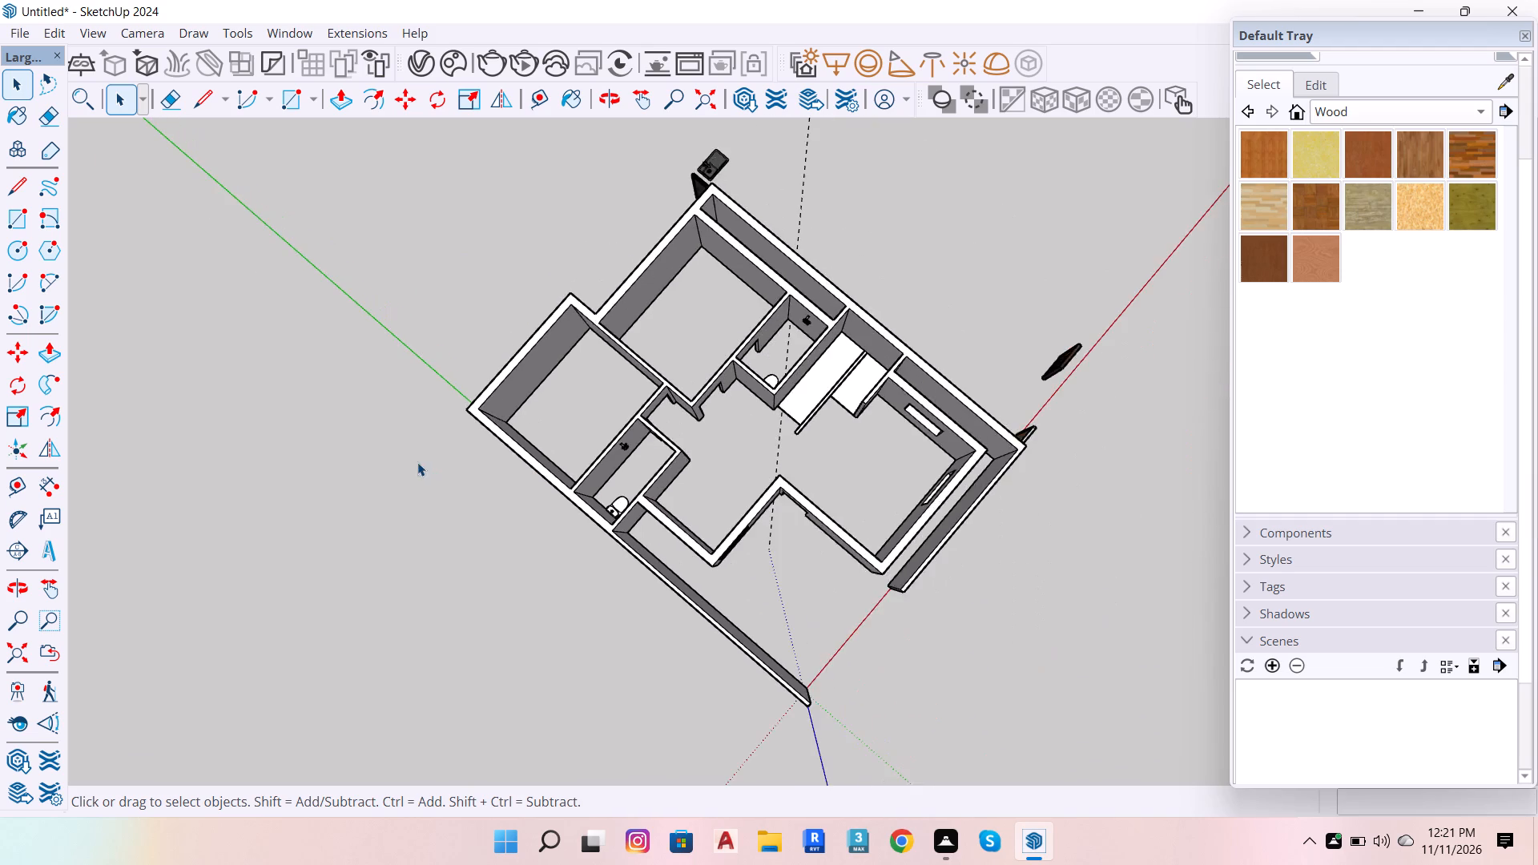
{"action": "scroll", "coordinate": [409, 468], "scroll_direction": "down", "scroll_amount": 7}
{"action": "double_click", "coordinate": [879, 325]}
{"action": "scroll", "coordinate": [459, 465], "scroll_direction": "up", "scroll_amount": 15}
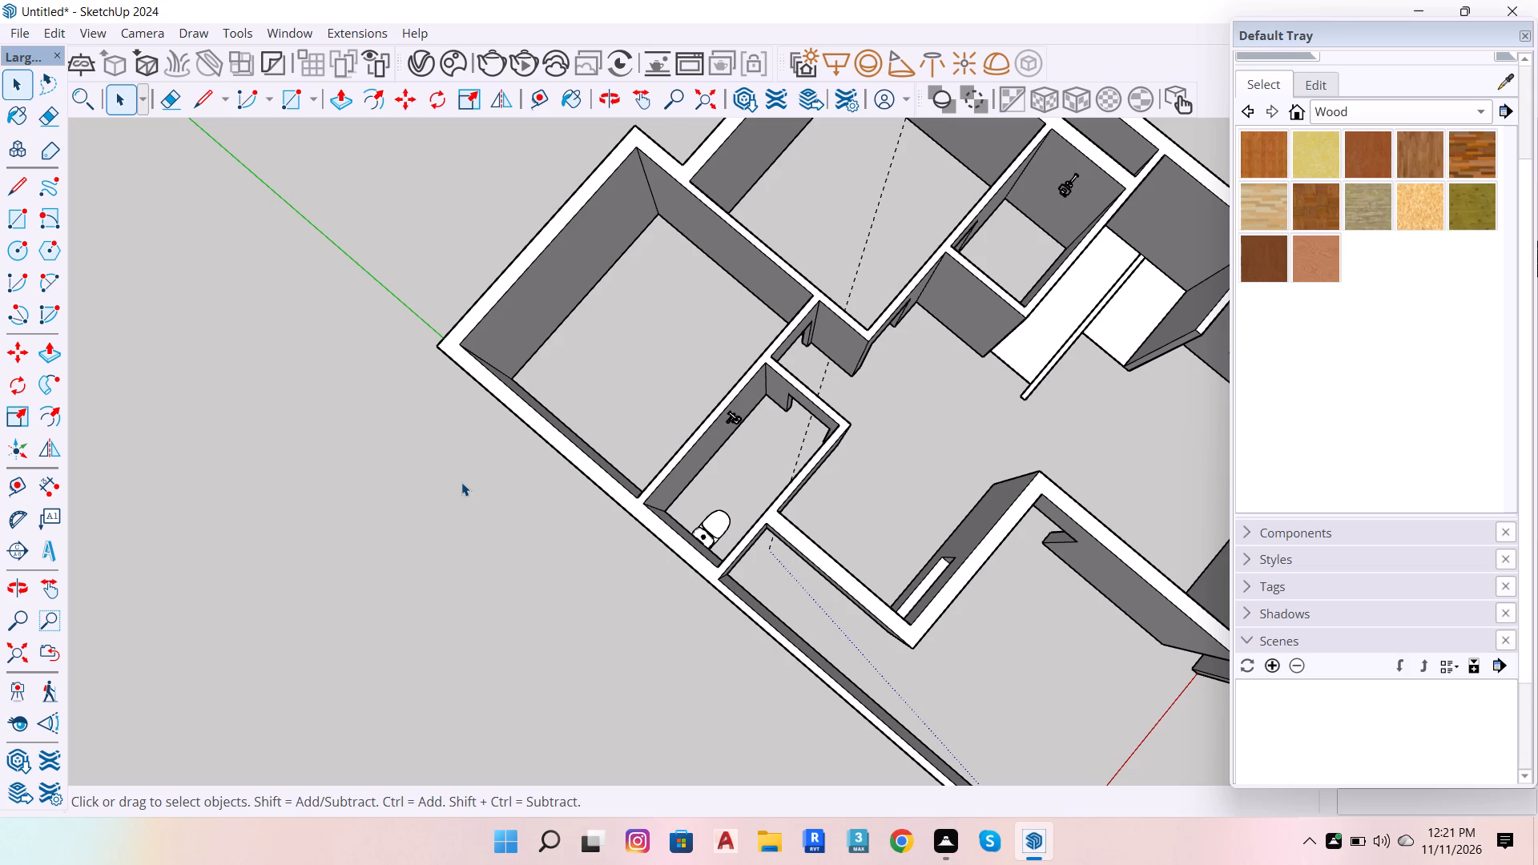
Purge unused items from the entire model through the Model Info statistics.
{"action": "left_click", "coordinate": [289, 34]}
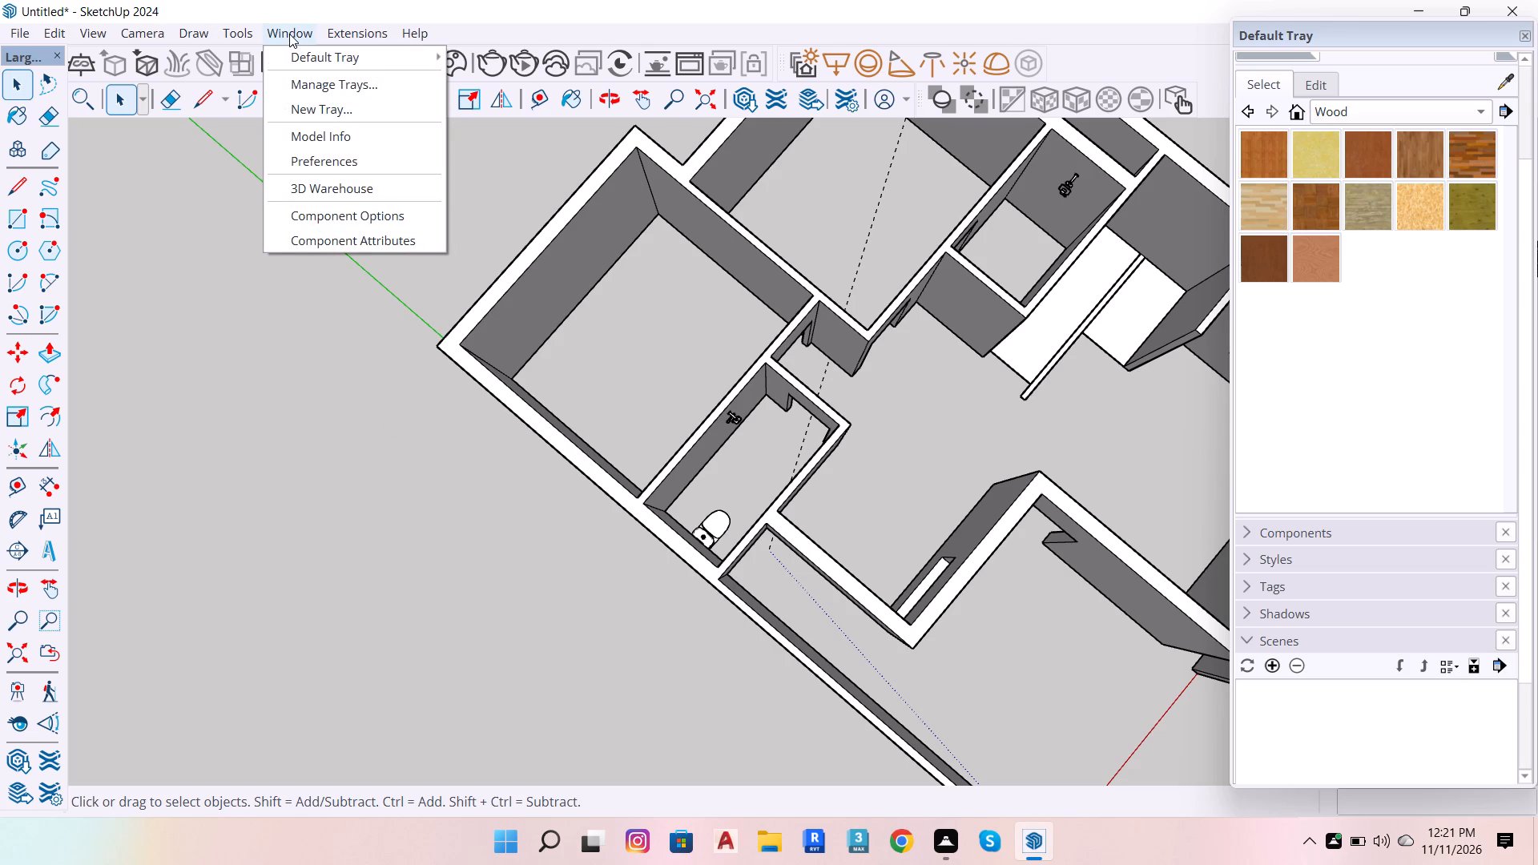
{"action": "left_click", "coordinate": [348, 131]}
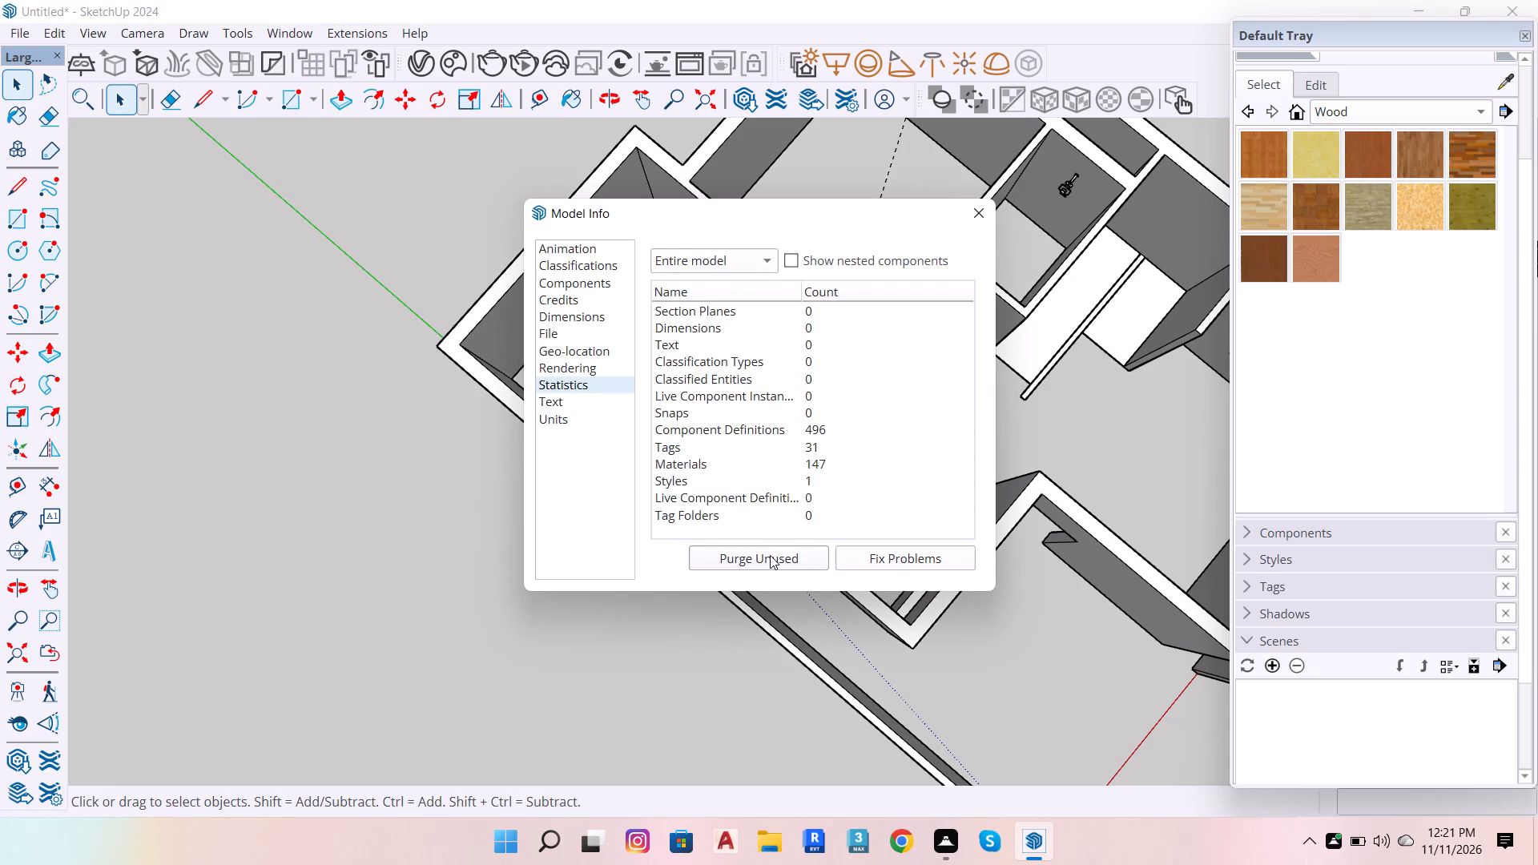
{"action": "left_click", "coordinate": [770, 556]}
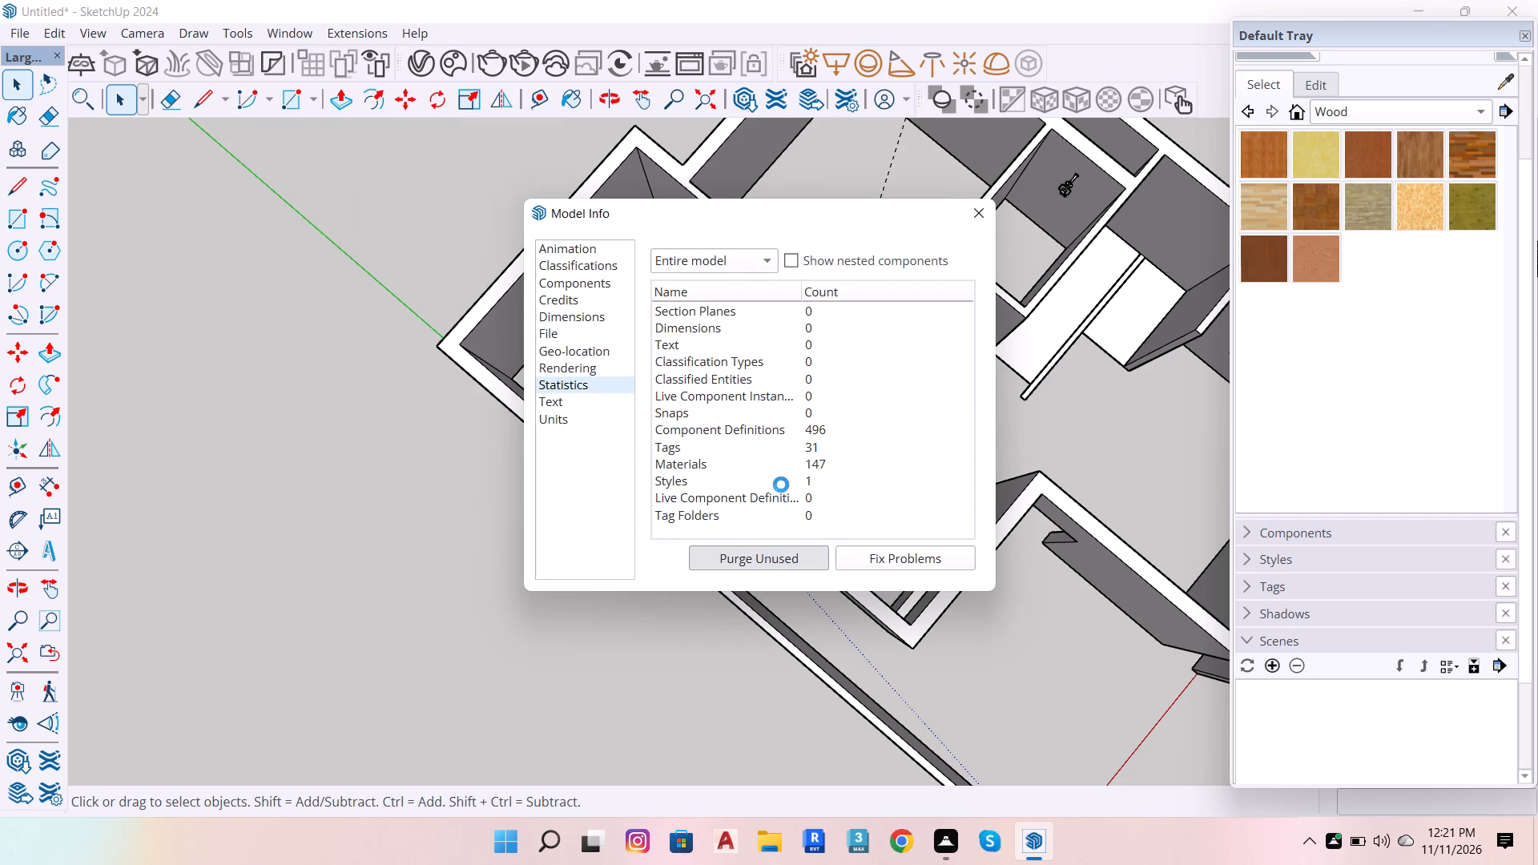
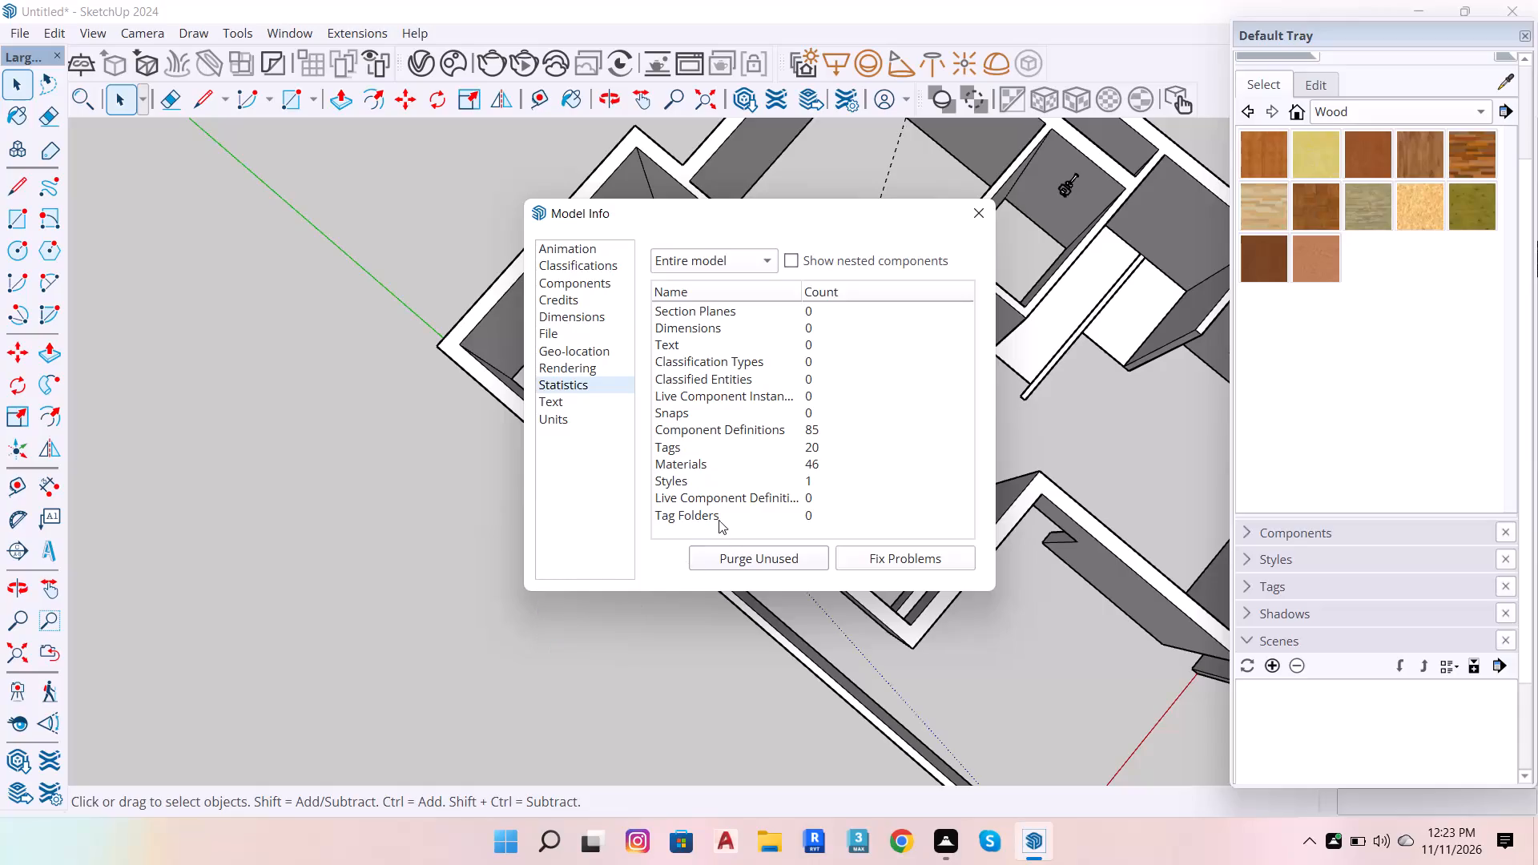
Purge the unused items from the entire model once more and close the model information window.
{"action": "left_click", "coordinate": [747, 553]}
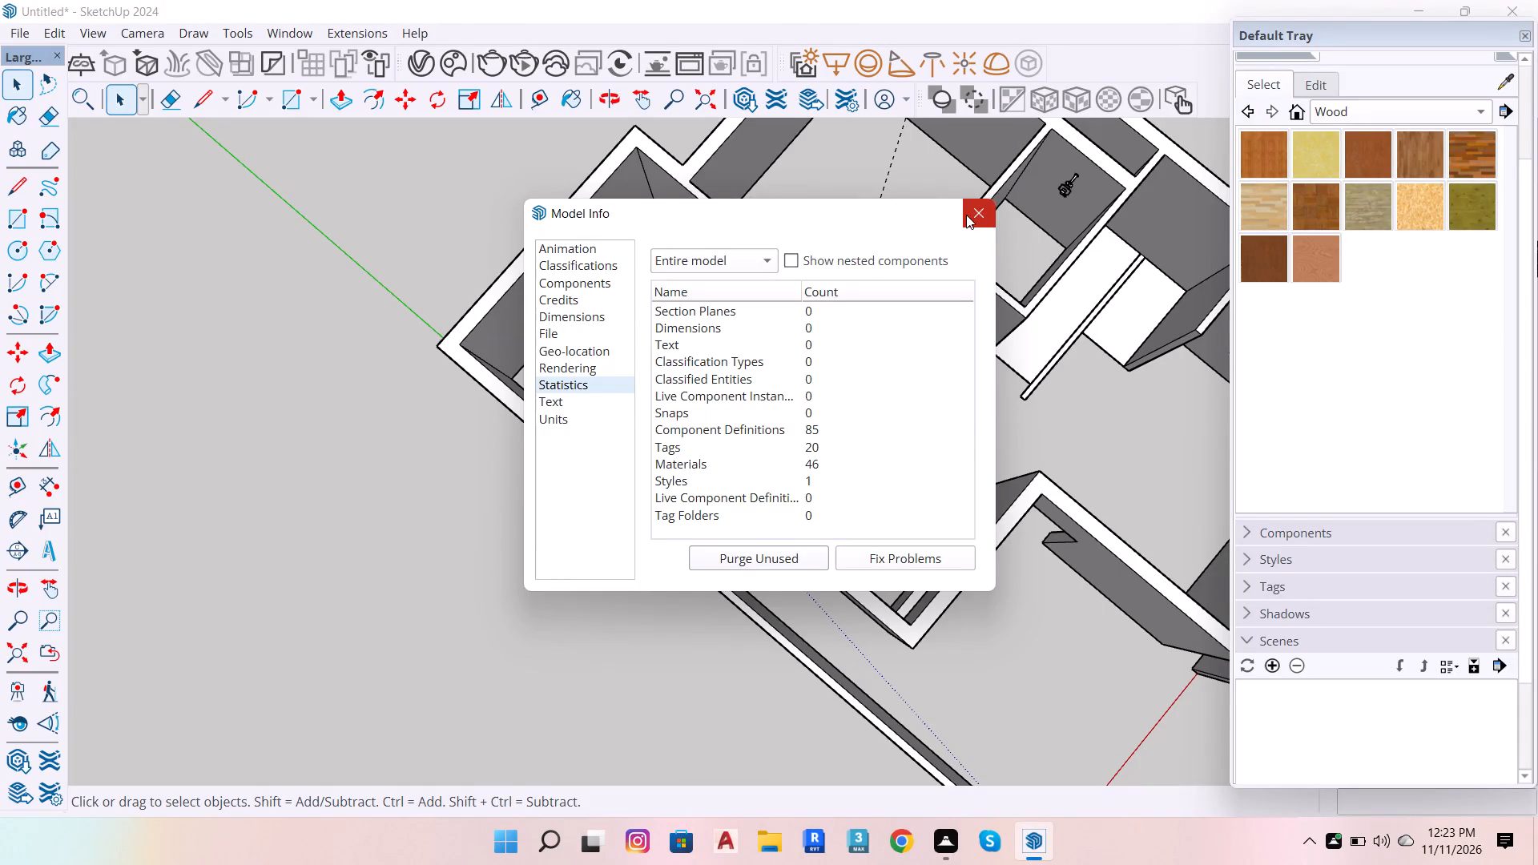
{"action": "left_click", "coordinate": [966, 215]}
Examine the house and the loose furnishing and door models parked around it.
{"action": "scroll", "coordinate": [968, 539], "scroll_direction": "down", "scroll_amount": 5}
{"action": "scroll", "coordinate": [552, 449], "scroll_direction": "down", "scroll_amount": 11}
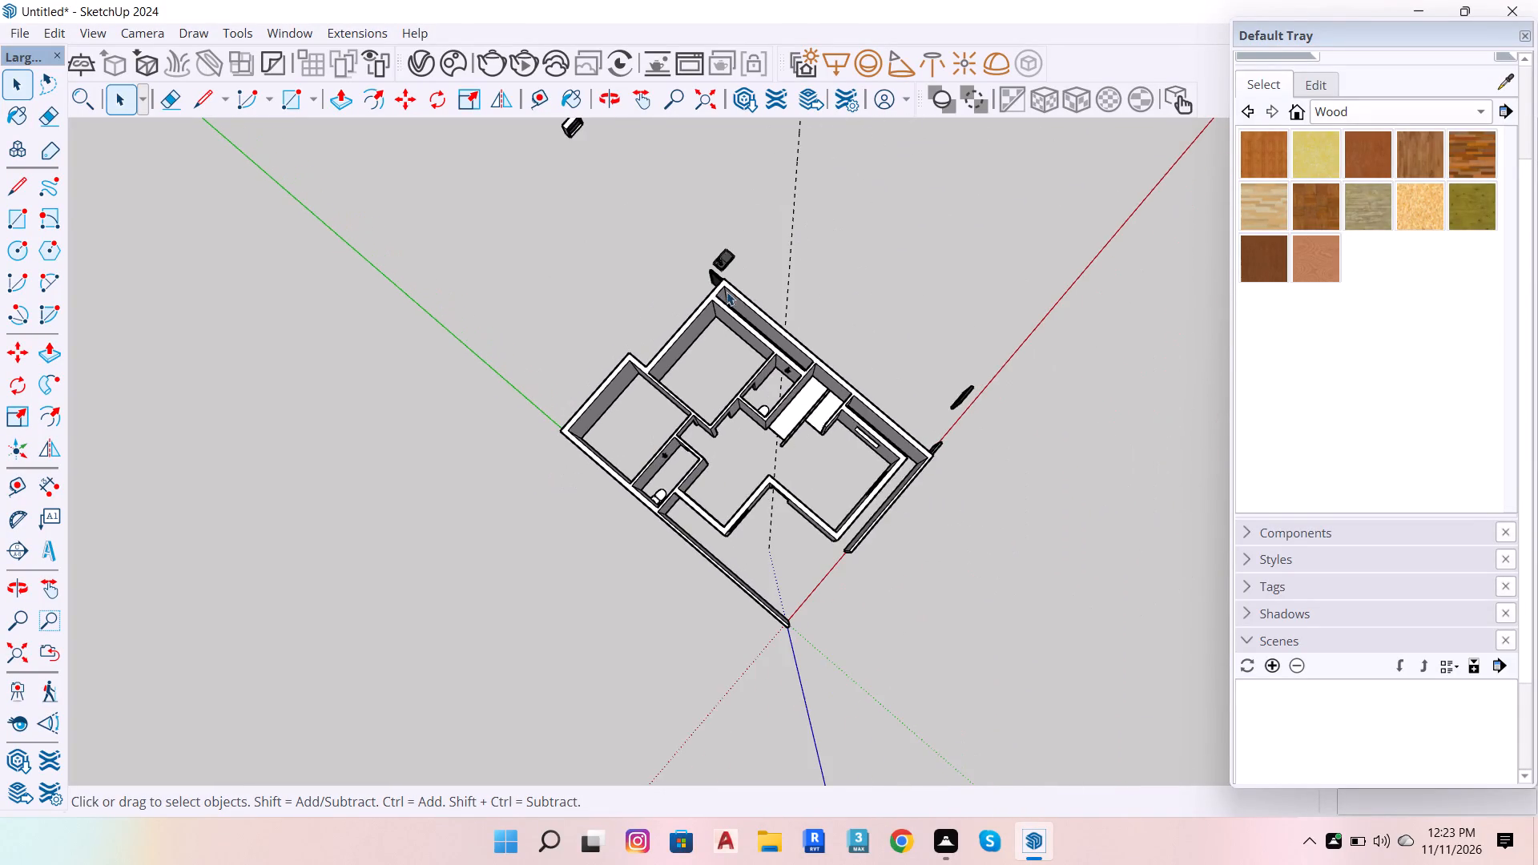
{"action": "scroll", "coordinate": [713, 203], "scroll_direction": "up", "scroll_amount": 17}
{"action": "scroll", "coordinate": [734, 320], "scroll_direction": "down", "scroll_amount": 7}
{"action": "scroll", "coordinate": [718, 327], "scroll_direction": "up", "scroll_amount": 6}
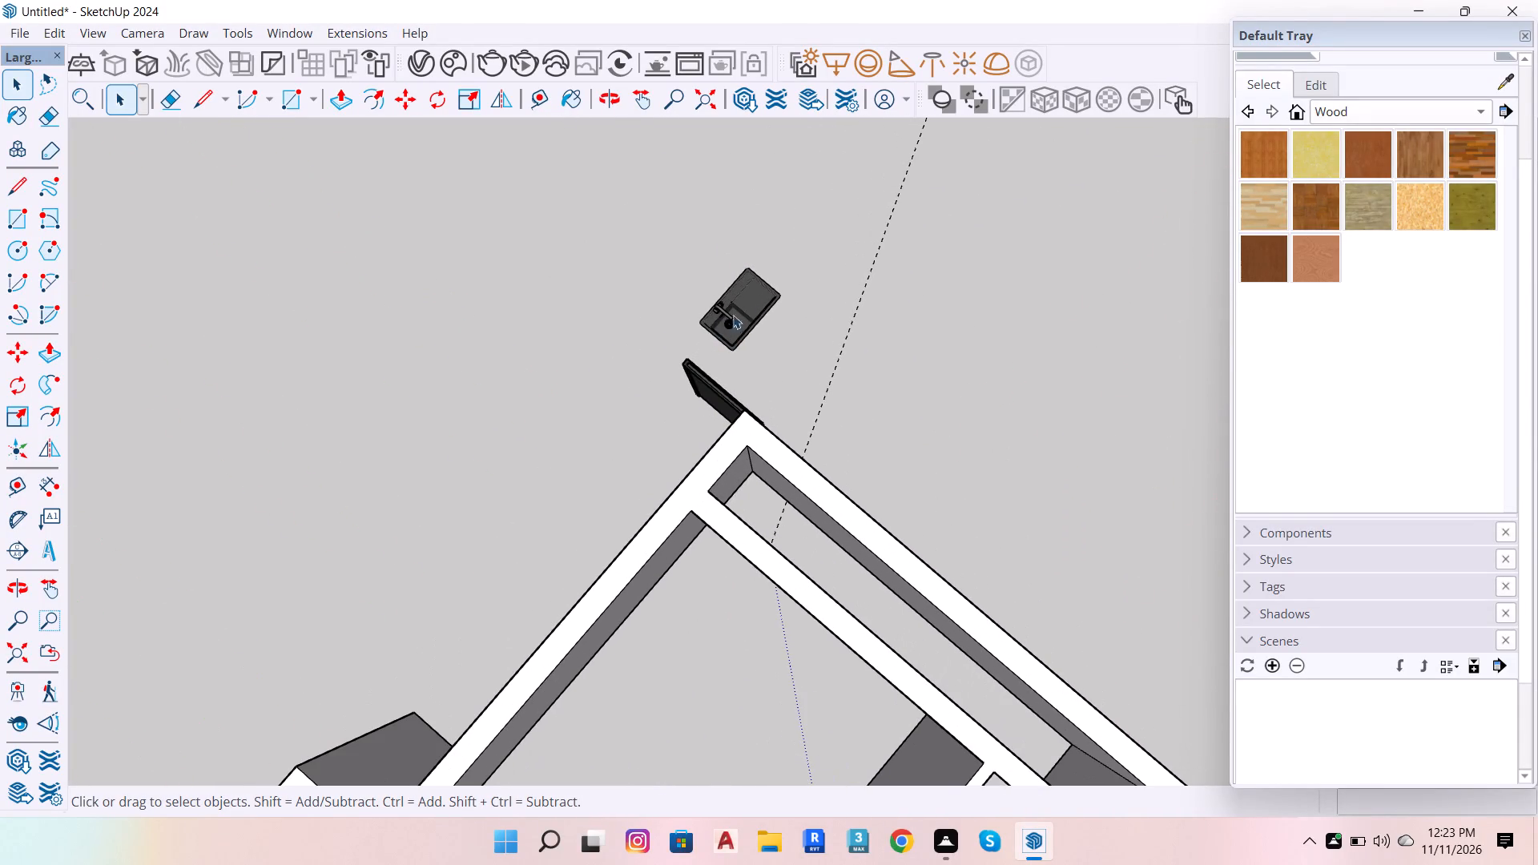
{"action": "scroll", "coordinate": [646, 408], "scroll_direction": "down", "scroll_amount": 15}
{"action": "scroll", "coordinate": [787, 353], "scroll_direction": "down", "scroll_amount": 7}
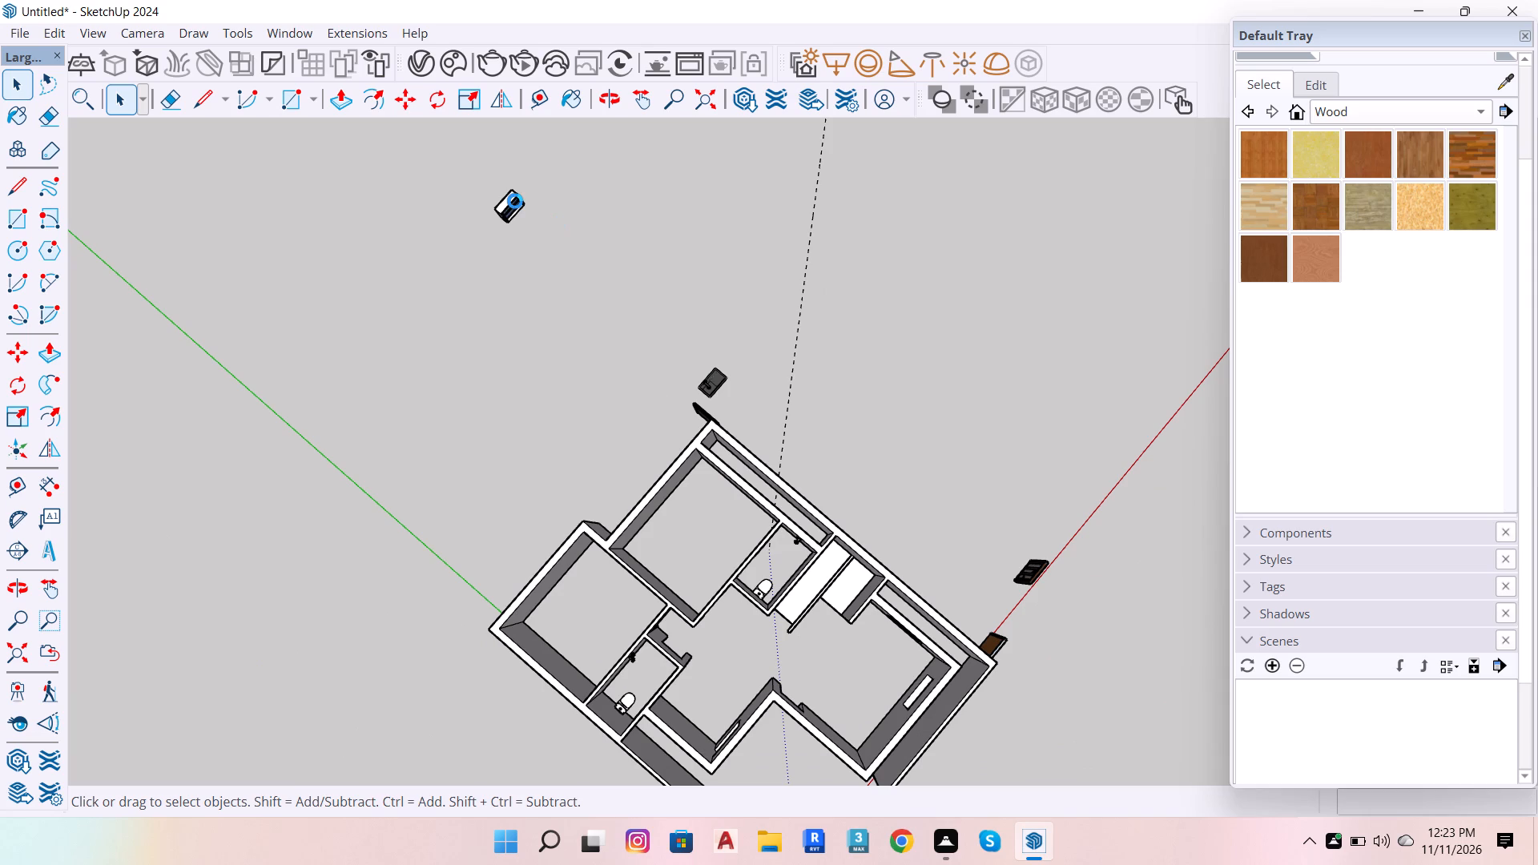
{"action": "scroll", "coordinate": [515, 201], "scroll_direction": "up", "scroll_amount": 5}
{"action": "left_click", "coordinate": [753, 280]}
{"action": "scroll", "coordinate": [825, 272], "scroll_direction": "down", "scroll_amount": 7}
{"action": "key", "text": "space"}
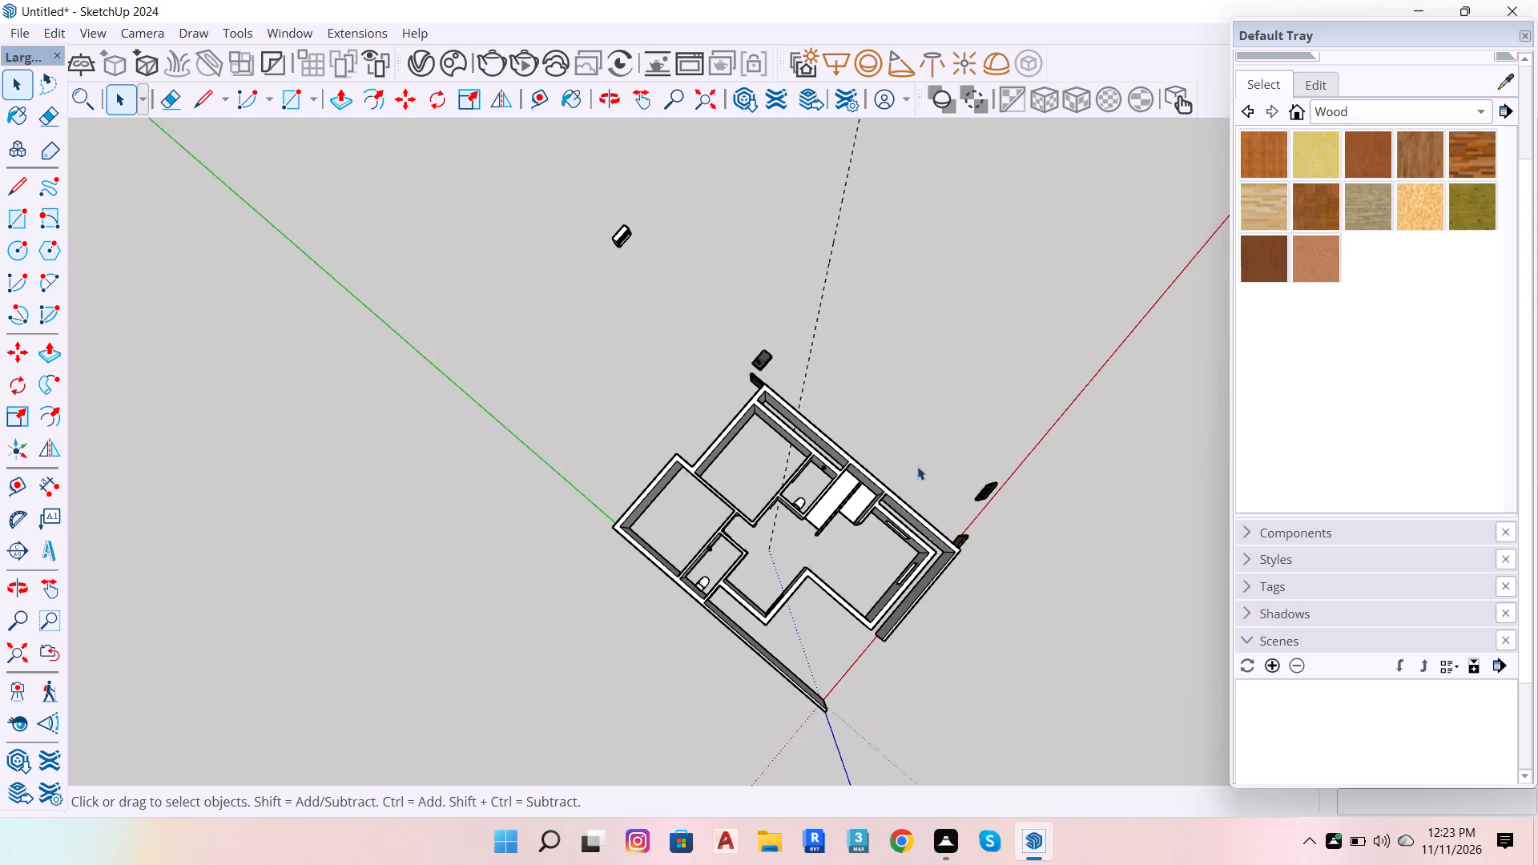
Rotate the glazed wooden door outside the house 90 degrees about its end corner.
{"action": "scroll", "coordinate": [914, 609], "scroll_direction": "up", "scroll_amount": 7}
{"action": "scroll", "coordinate": [777, 352], "scroll_direction": "down", "scroll_amount": 5}
{"action": "scroll", "coordinate": [1032, 412], "scroll_direction": "up", "scroll_amount": 6}
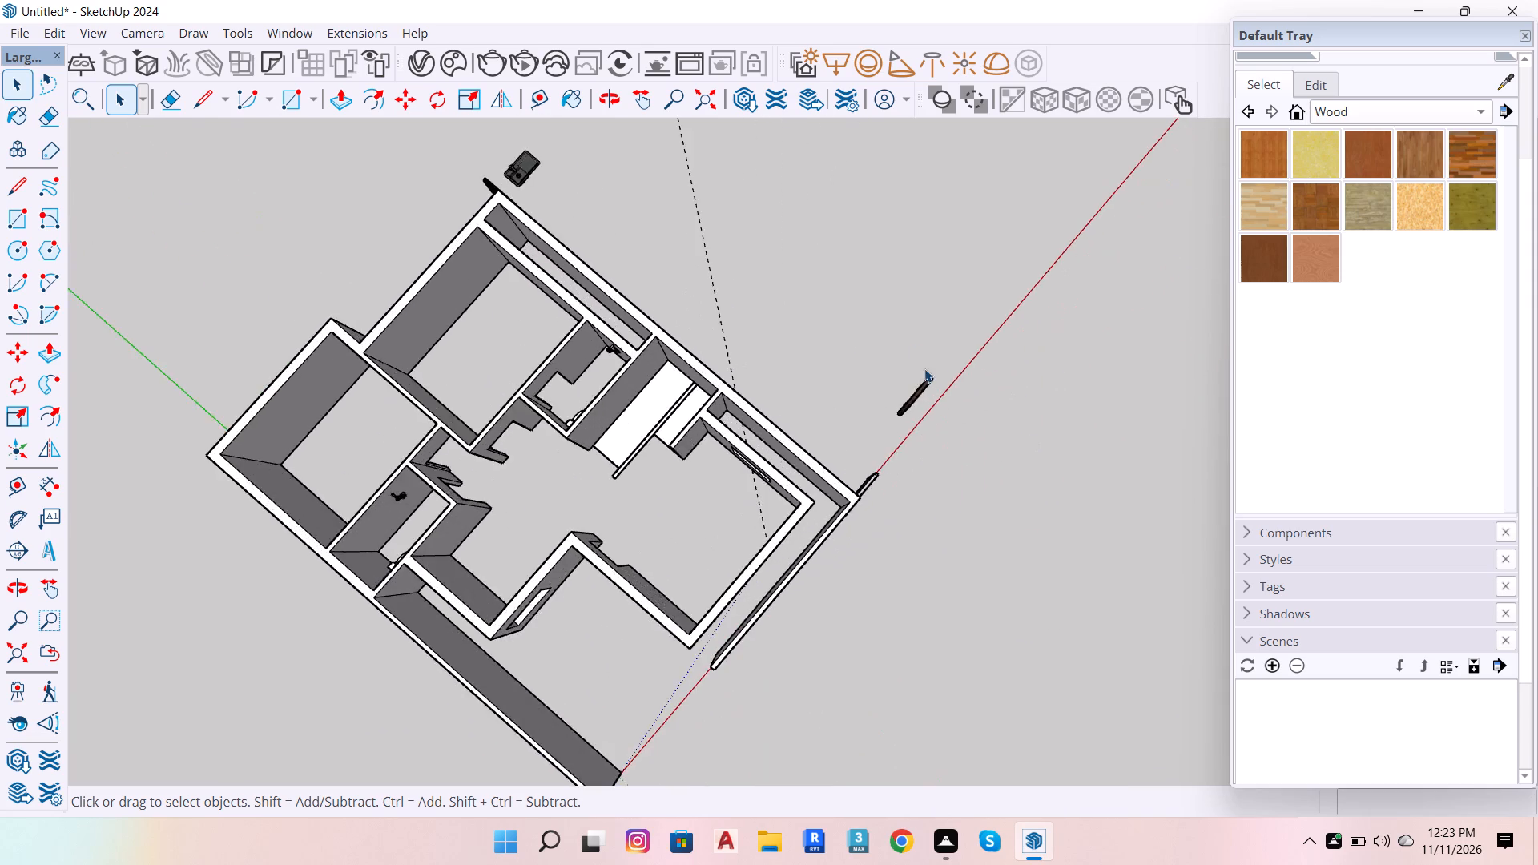
{"action": "scroll", "coordinate": [924, 368], "scroll_direction": "up", "scroll_amount": 4}
{"action": "left_click", "coordinate": [919, 409]}
{"action": "left_click", "coordinate": [920, 388]}
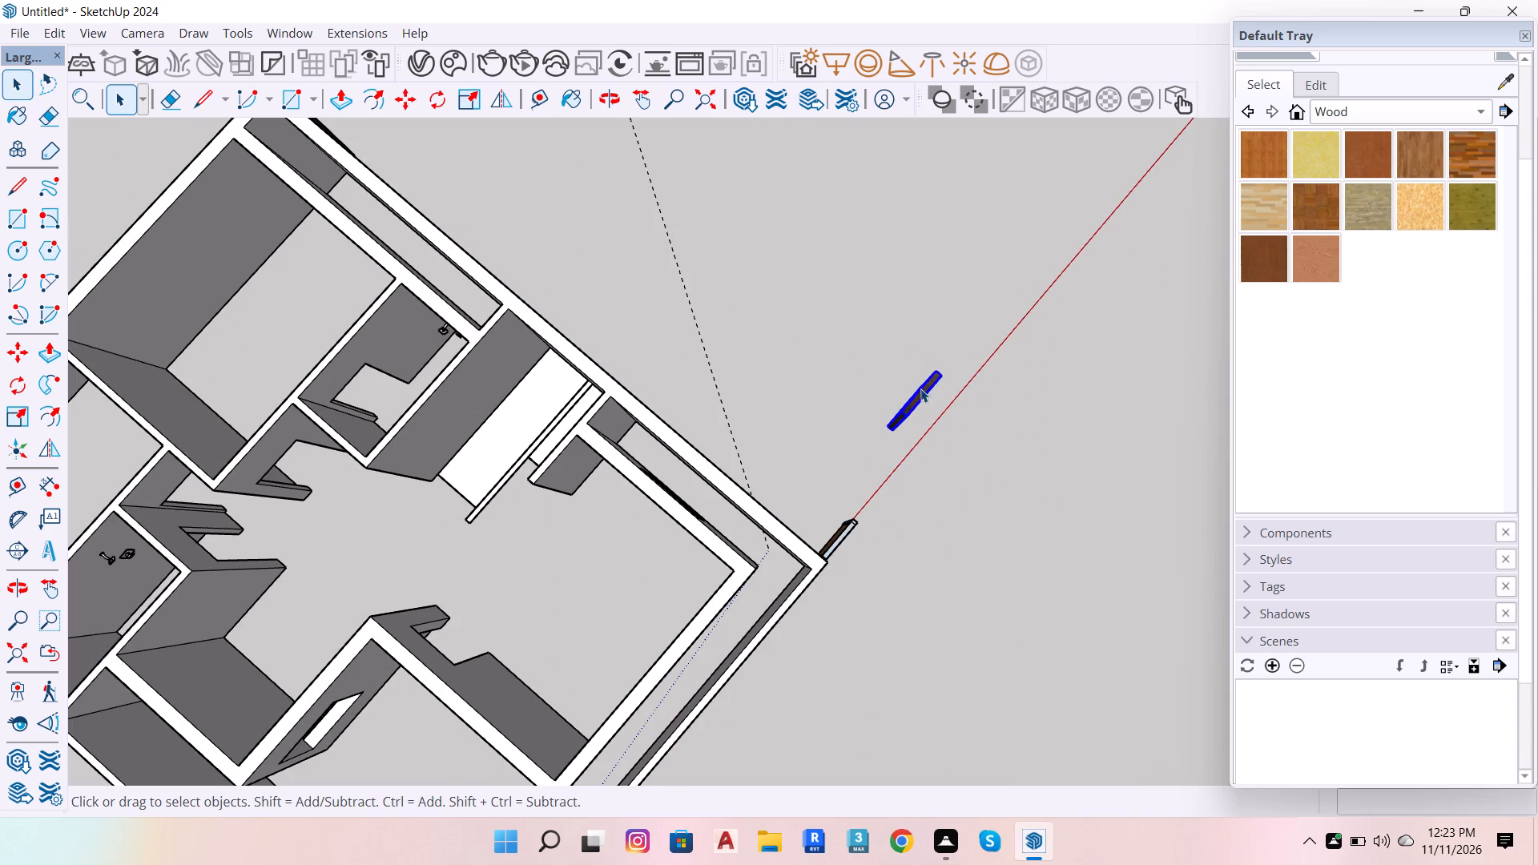
{"action": "left_click", "coordinate": [20, 384]}
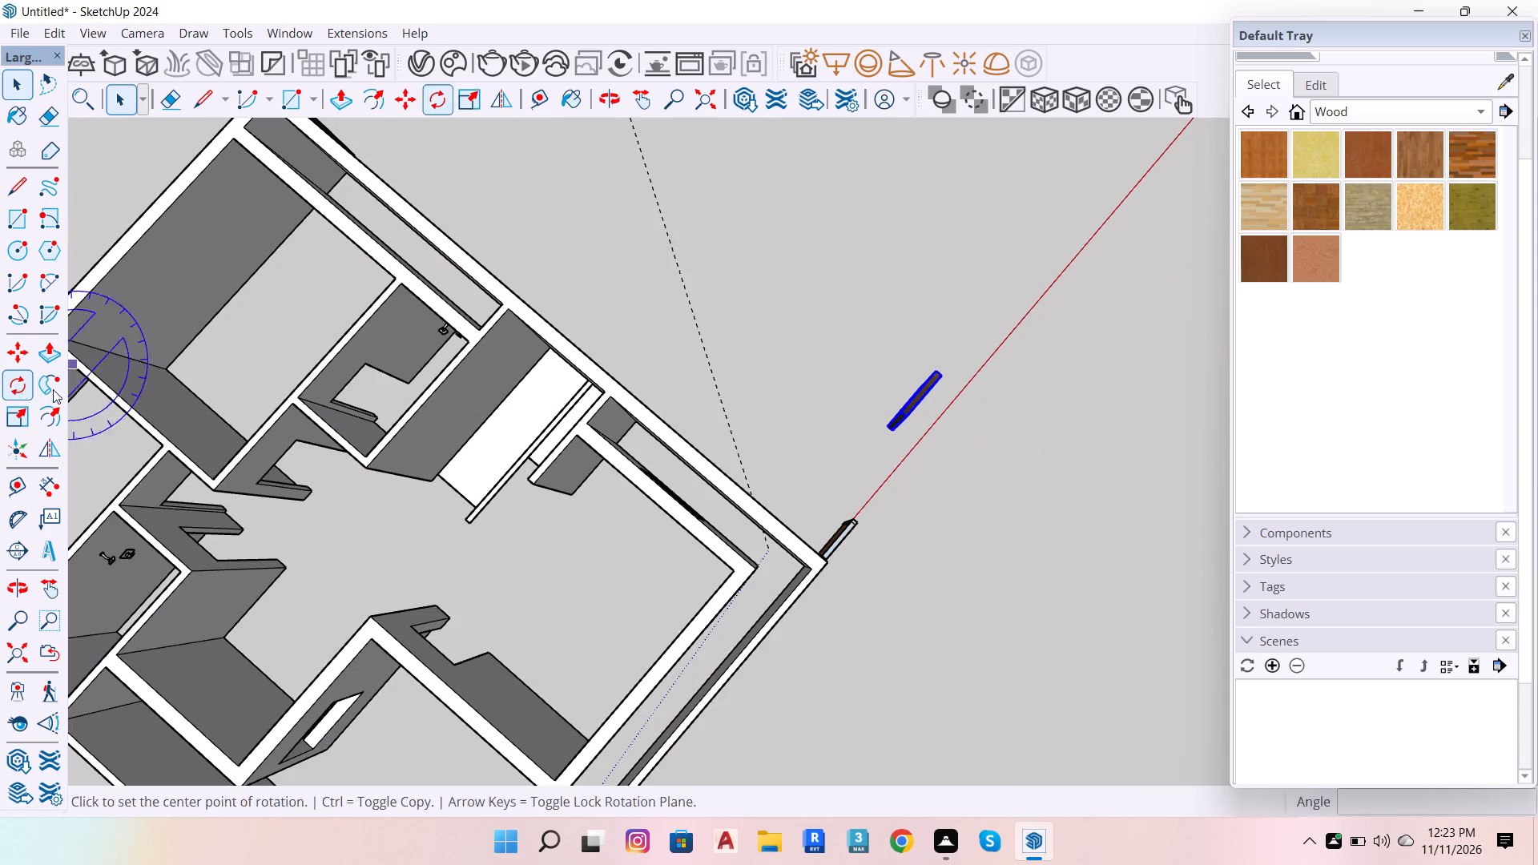
{"action": "scroll", "coordinate": [887, 446], "scroll_direction": "up", "scroll_amount": 3}
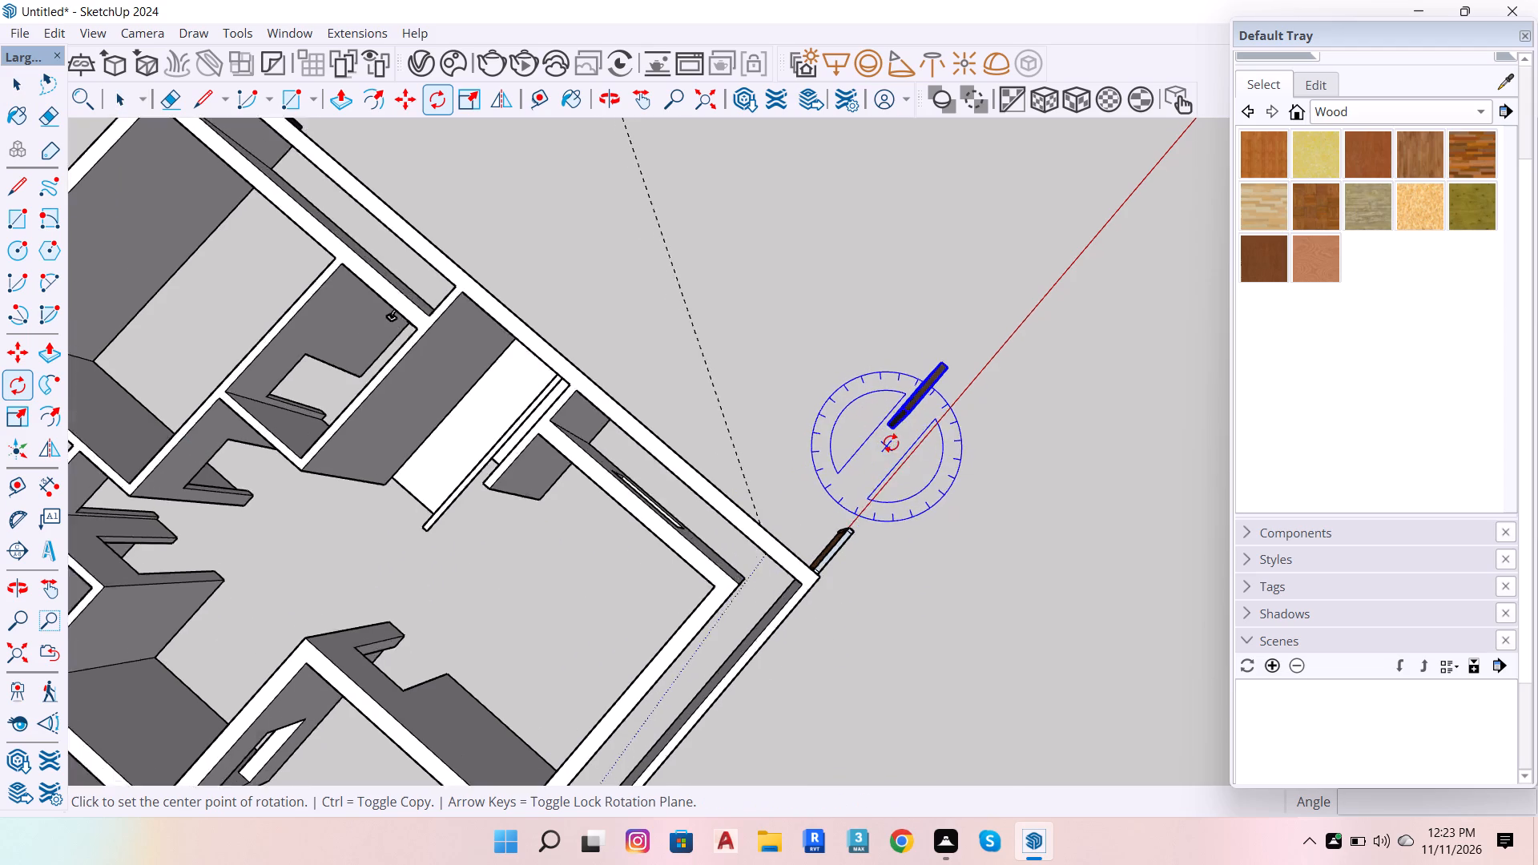
{"action": "scroll", "coordinate": [891, 443], "scroll_direction": "up", "scroll_amount": 3}
{"action": "left_click", "coordinate": [899, 425]}
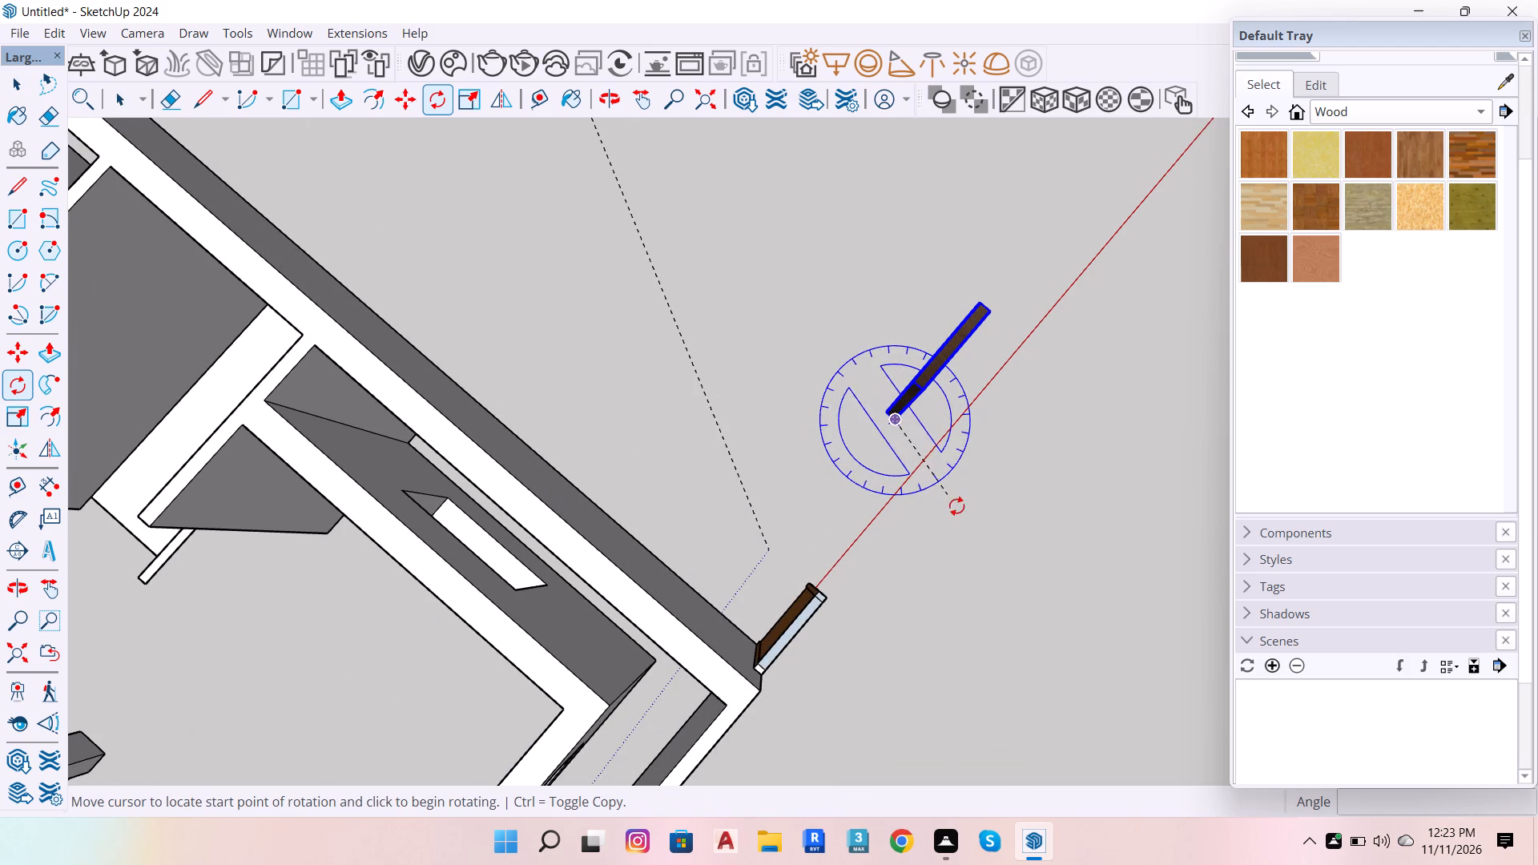
{"action": "left_click", "coordinate": [980, 493]}
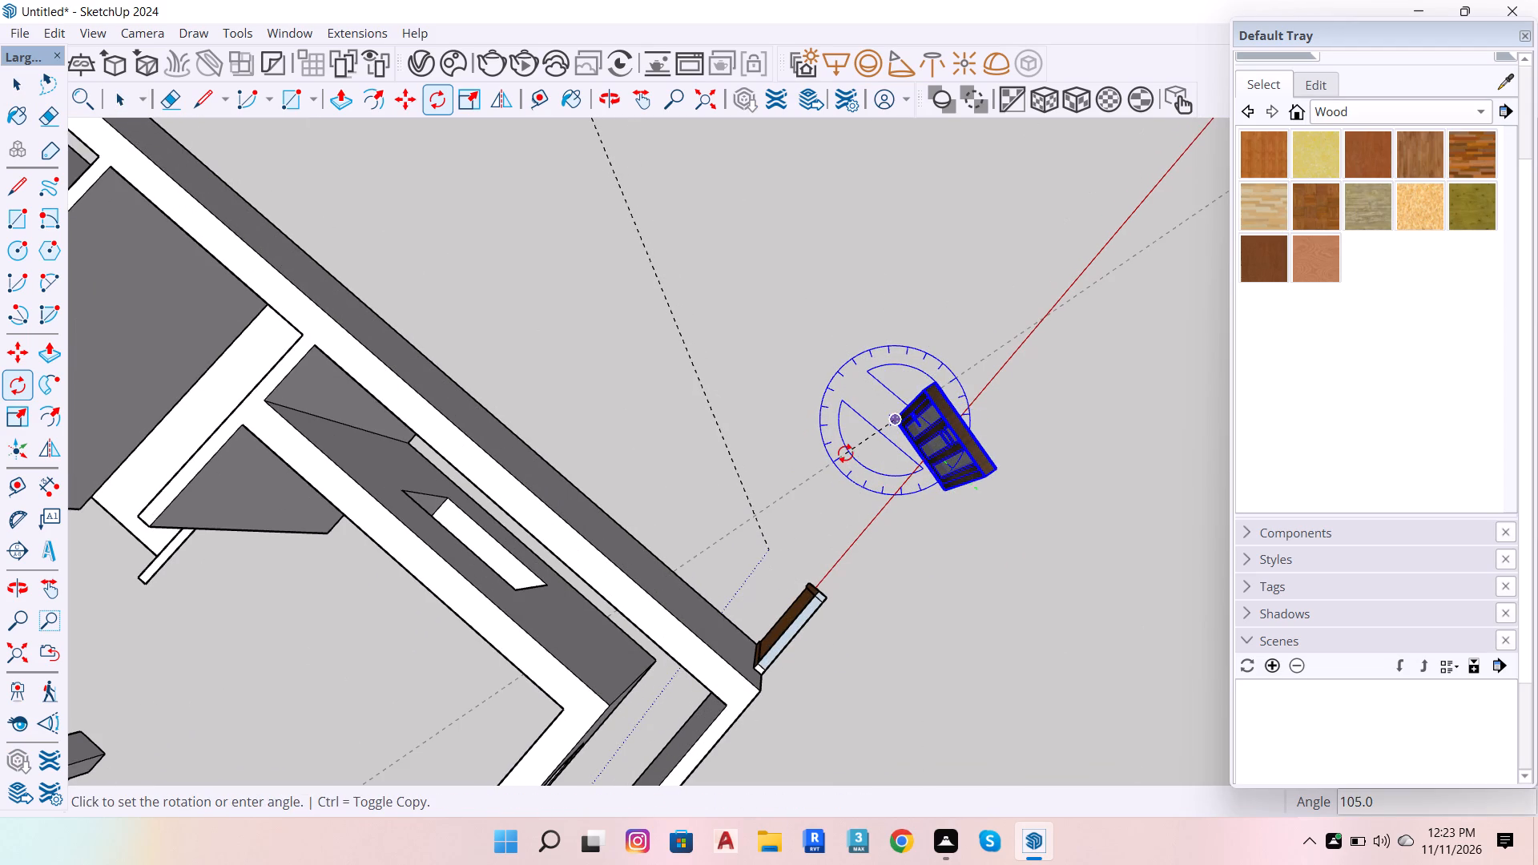
{"action": "left_click", "coordinate": [855, 465]}
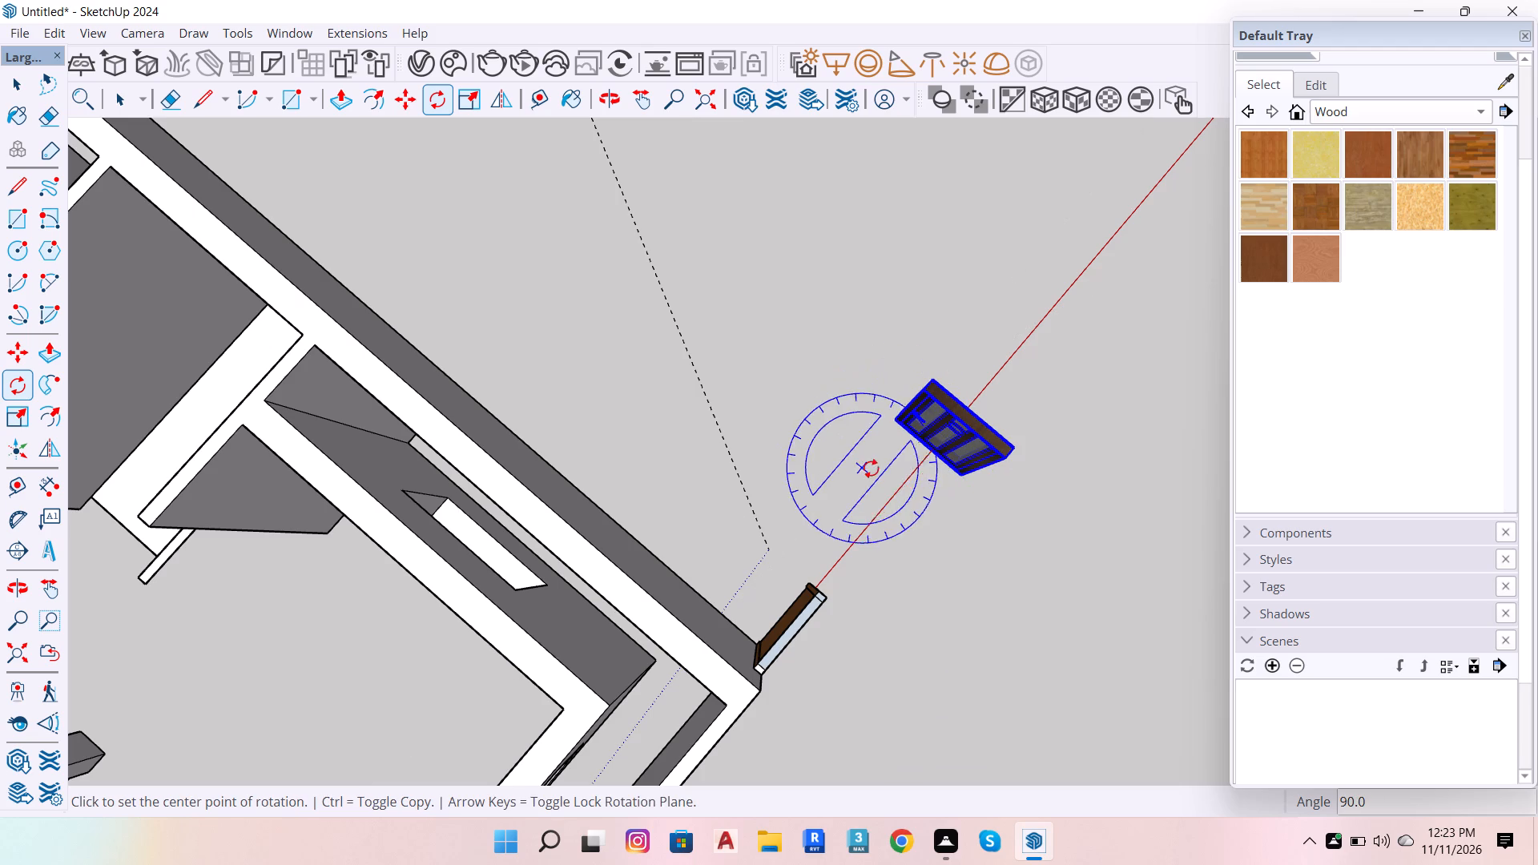
{"action": "key", "text": "space"}
Move the glazed wooden door by its lower corner to the corner of the doorway beside the window wall.
{"action": "scroll", "coordinate": [989, 433], "scroll_direction": "up", "scroll_amount": 4}
{"action": "scroll", "coordinate": [1047, 372], "scroll_direction": "down", "scroll_amount": 7}
{"action": "scroll", "coordinate": [1012, 472], "scroll_direction": "up", "scroll_amount": 20}
{"action": "key", "text": "m"}
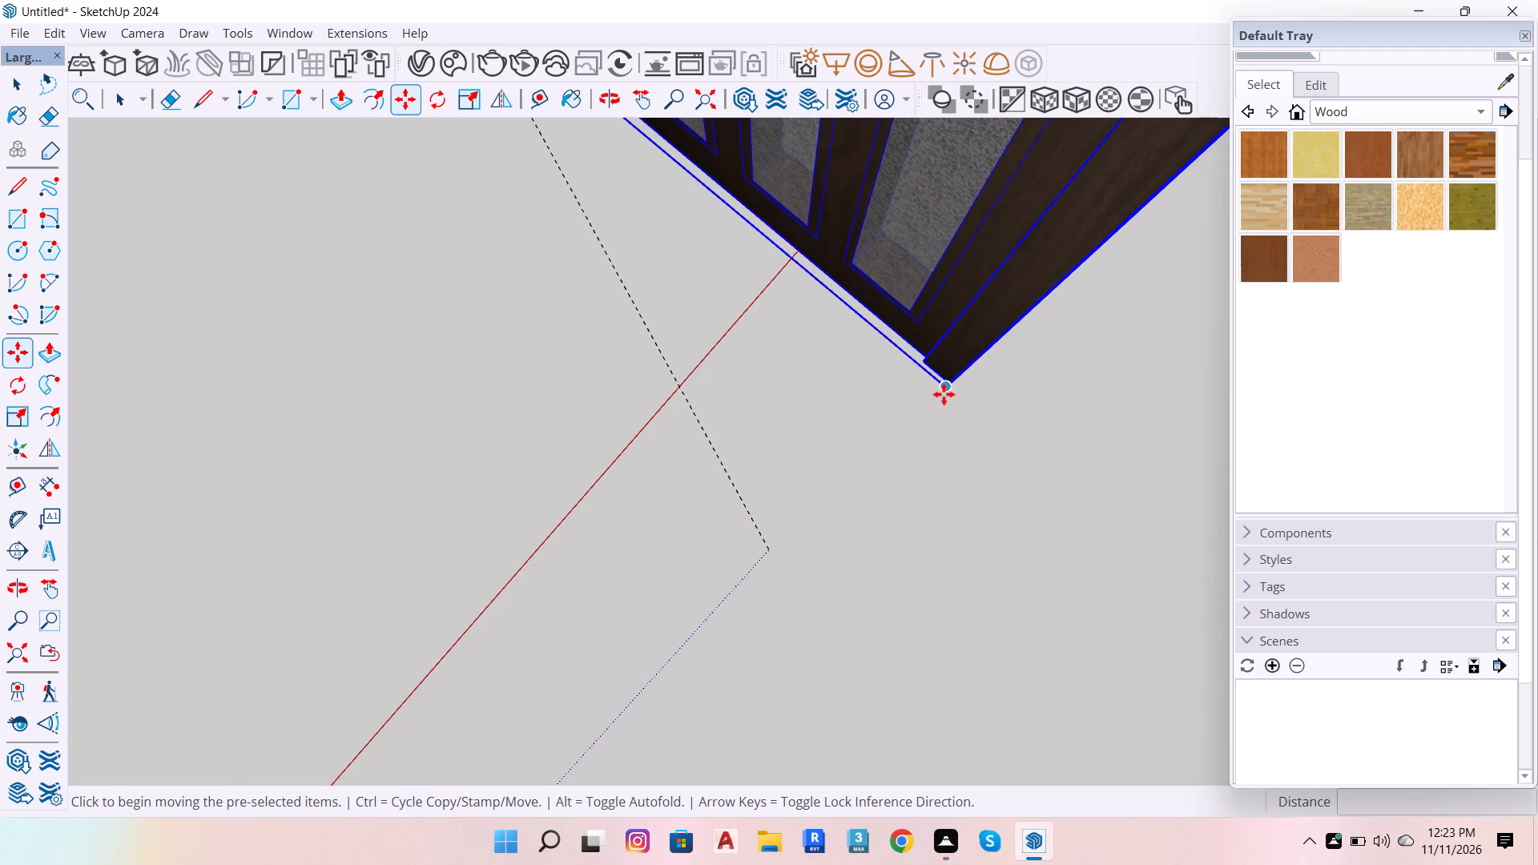
{"action": "left_click", "coordinate": [944, 392]}
{"action": "scroll", "coordinate": [1037, 338], "scroll_direction": "down", "scroll_amount": 20}
{"action": "scroll", "coordinate": [1037, 338], "scroll_direction": "down", "scroll_amount": 6}
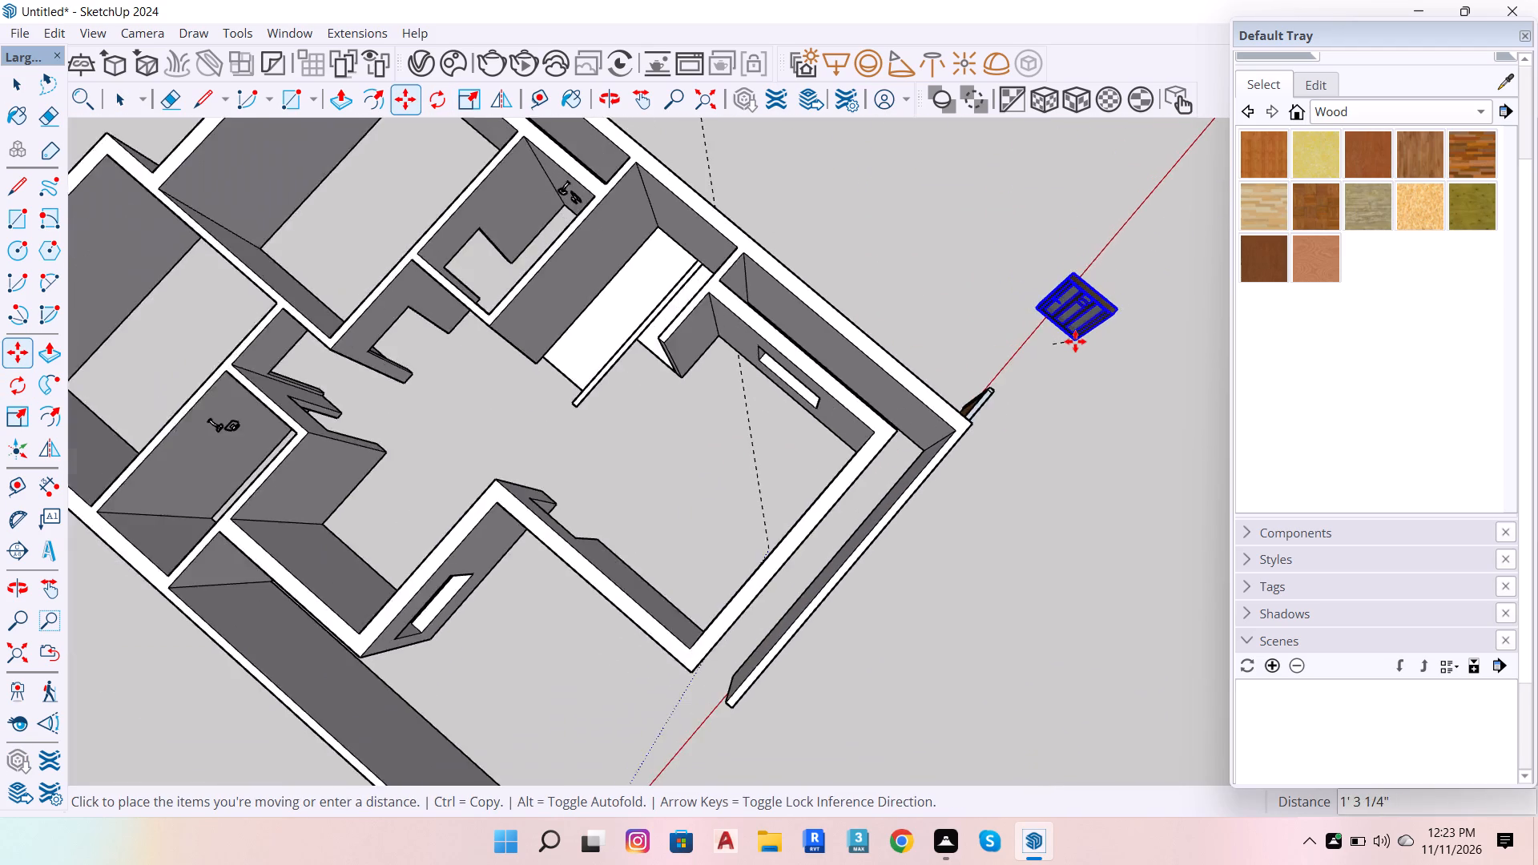
{"action": "scroll", "coordinate": [1075, 341], "scroll_direction": "down", "scroll_amount": 6}
{"action": "scroll", "coordinate": [725, 469], "scroll_direction": "up", "scroll_amount": 14}
{"action": "scroll", "coordinate": [789, 484], "scroll_direction": "up", "scroll_amount": 19}
{"action": "left_click", "coordinate": [870, 445]}
{"action": "scroll", "coordinate": [945, 529], "scroll_direction": "down", "scroll_amount": 6}
{"action": "key", "text": "space"}
Shift the door slightly into the doorway so it sits back from the wall face.
{"action": "scroll", "coordinate": [841, 588], "scroll_direction": "down", "scroll_amount": 6}
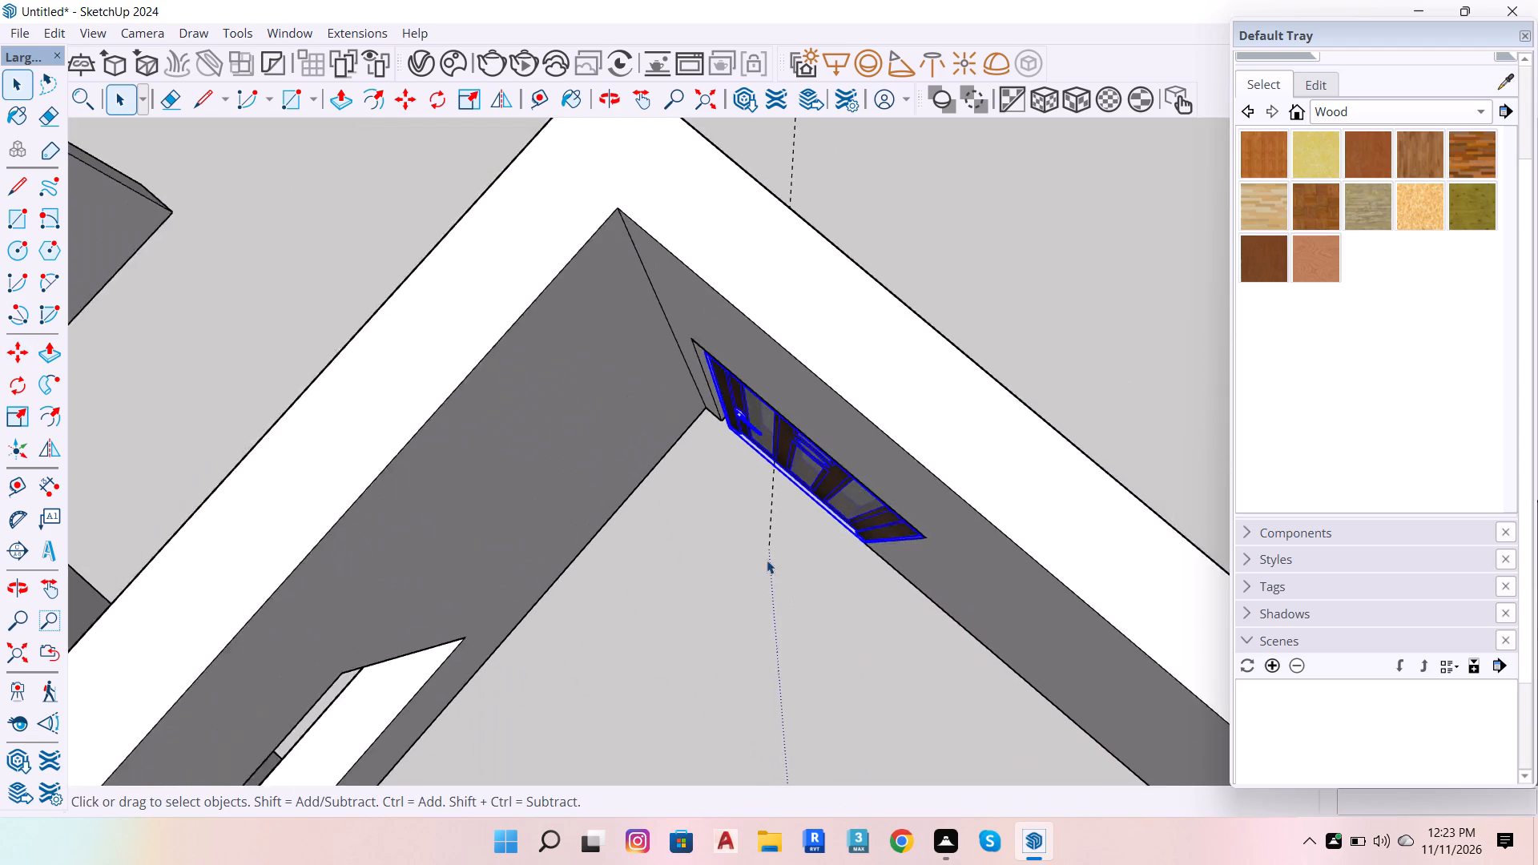
{"action": "scroll", "coordinate": [767, 560], "scroll_direction": "down", "scroll_amount": 8}
{"action": "scroll", "coordinate": [951, 411], "scroll_direction": "up", "scroll_amount": 9}
{"action": "scroll", "coordinate": [1053, 390], "scroll_direction": "down", "scroll_amount": 9}
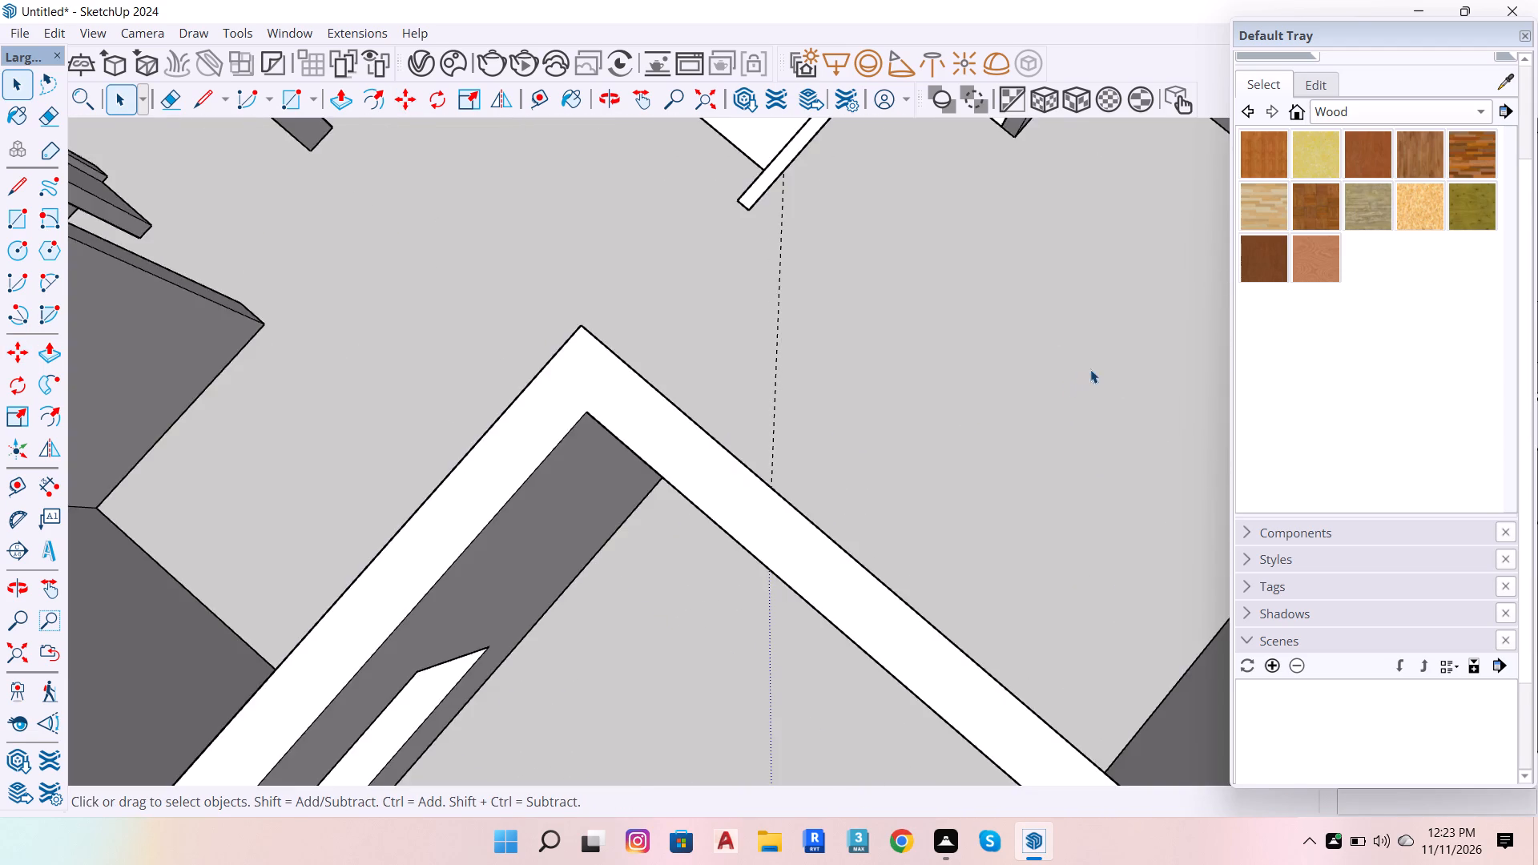
{"action": "scroll", "coordinate": [1090, 369], "scroll_direction": "down", "scroll_amount": 4}
{"action": "scroll", "coordinate": [884, 527], "scroll_direction": "up", "scroll_amount": 20}
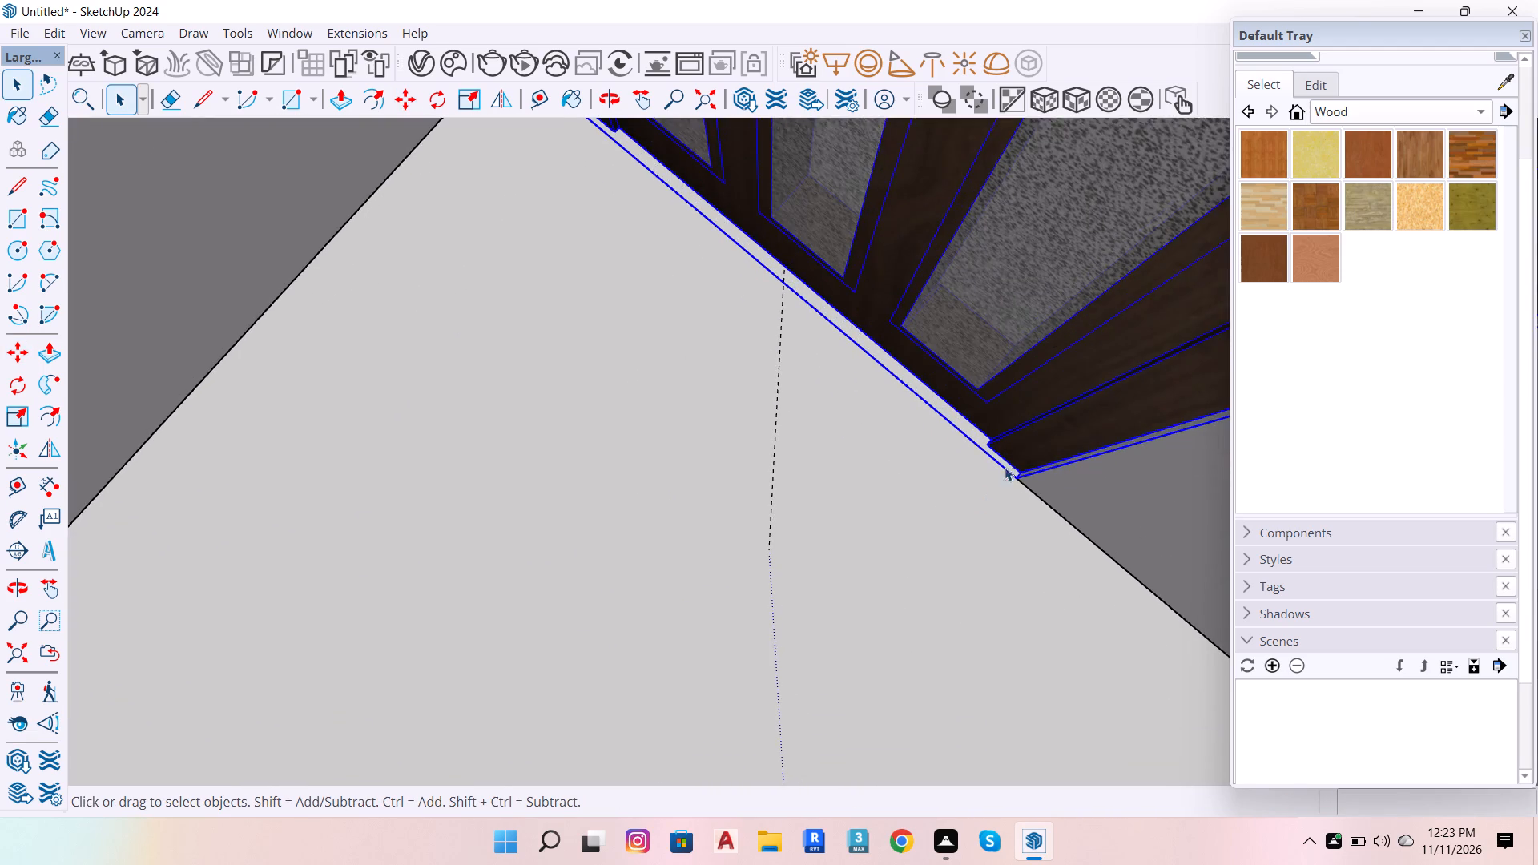
{"action": "scroll", "coordinate": [1017, 460], "scroll_direction": "up", "scroll_amount": 6}
{"action": "key", "text": "m"}
{"action": "left_click", "coordinate": [1010, 489]}
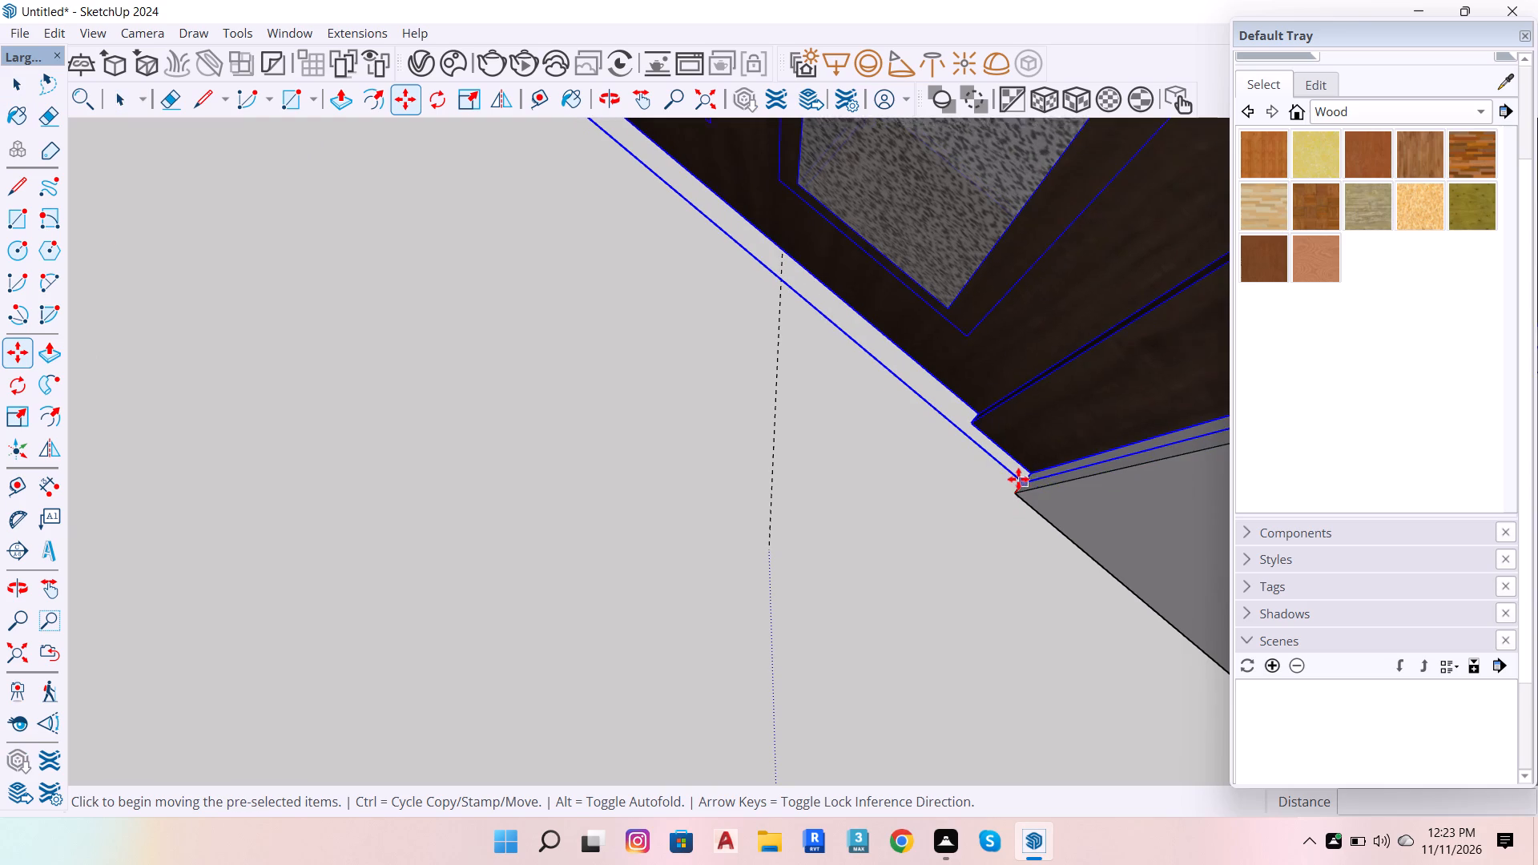
{"action": "left_click", "coordinate": [1028, 477]}
{"action": "scroll", "coordinate": [1089, 442], "scroll_direction": "down", "scroll_amount": 19}
{"action": "key", "text": "space"}
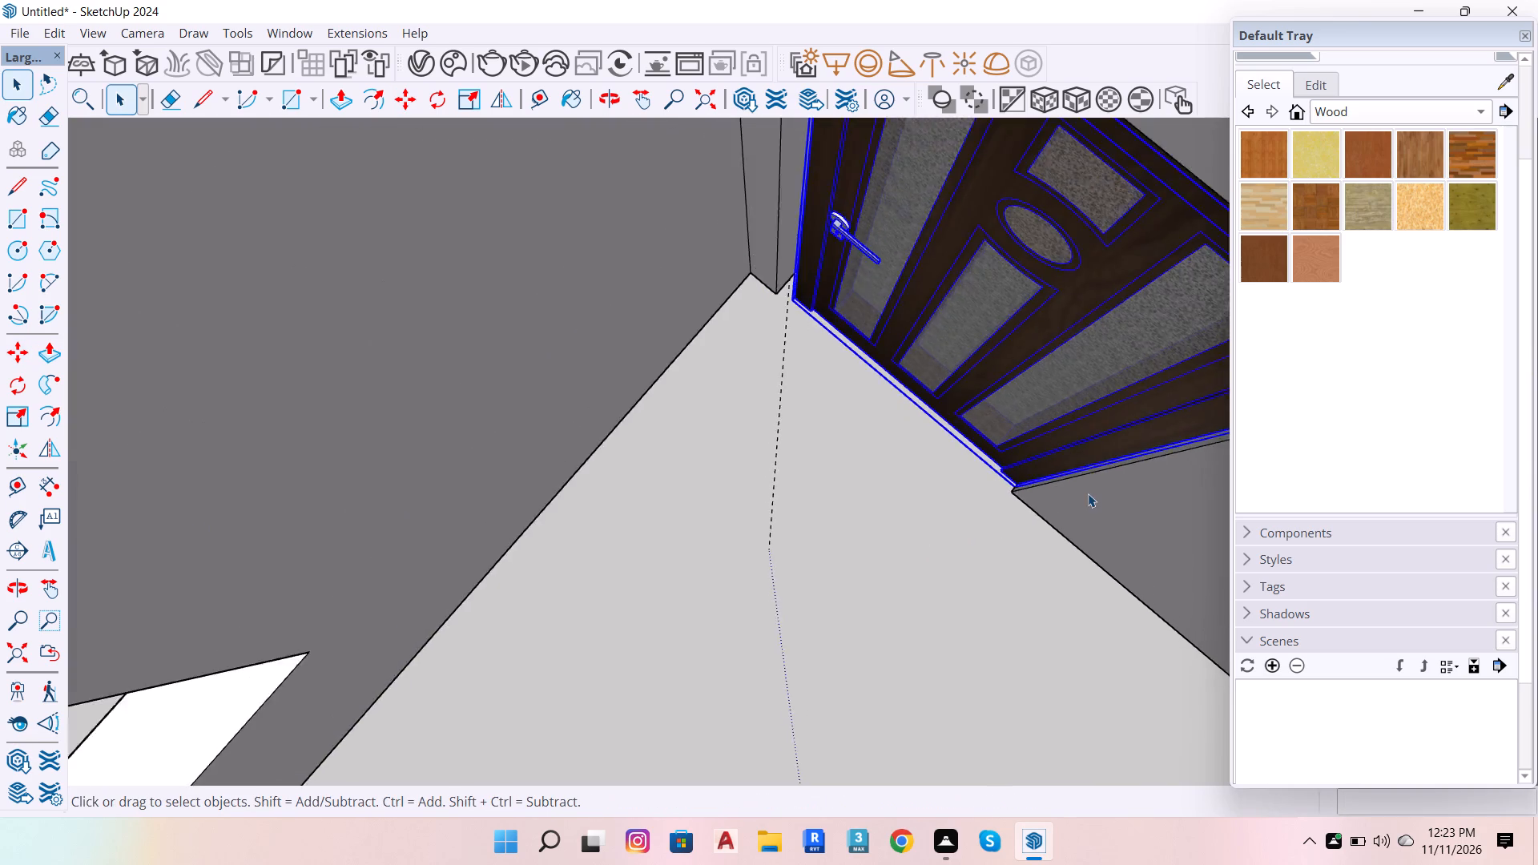
Scale the door wider on its handle side and slightly taller to fill the doorway, then deselect it.
{"action": "scroll", "coordinate": [1088, 493], "scroll_direction": "down", "scroll_amount": 2}
{"action": "key", "text": "o"}
{"action": "left_click_drag", "start_coordinate": [944, 330], "coordinate": [1097, 97]}
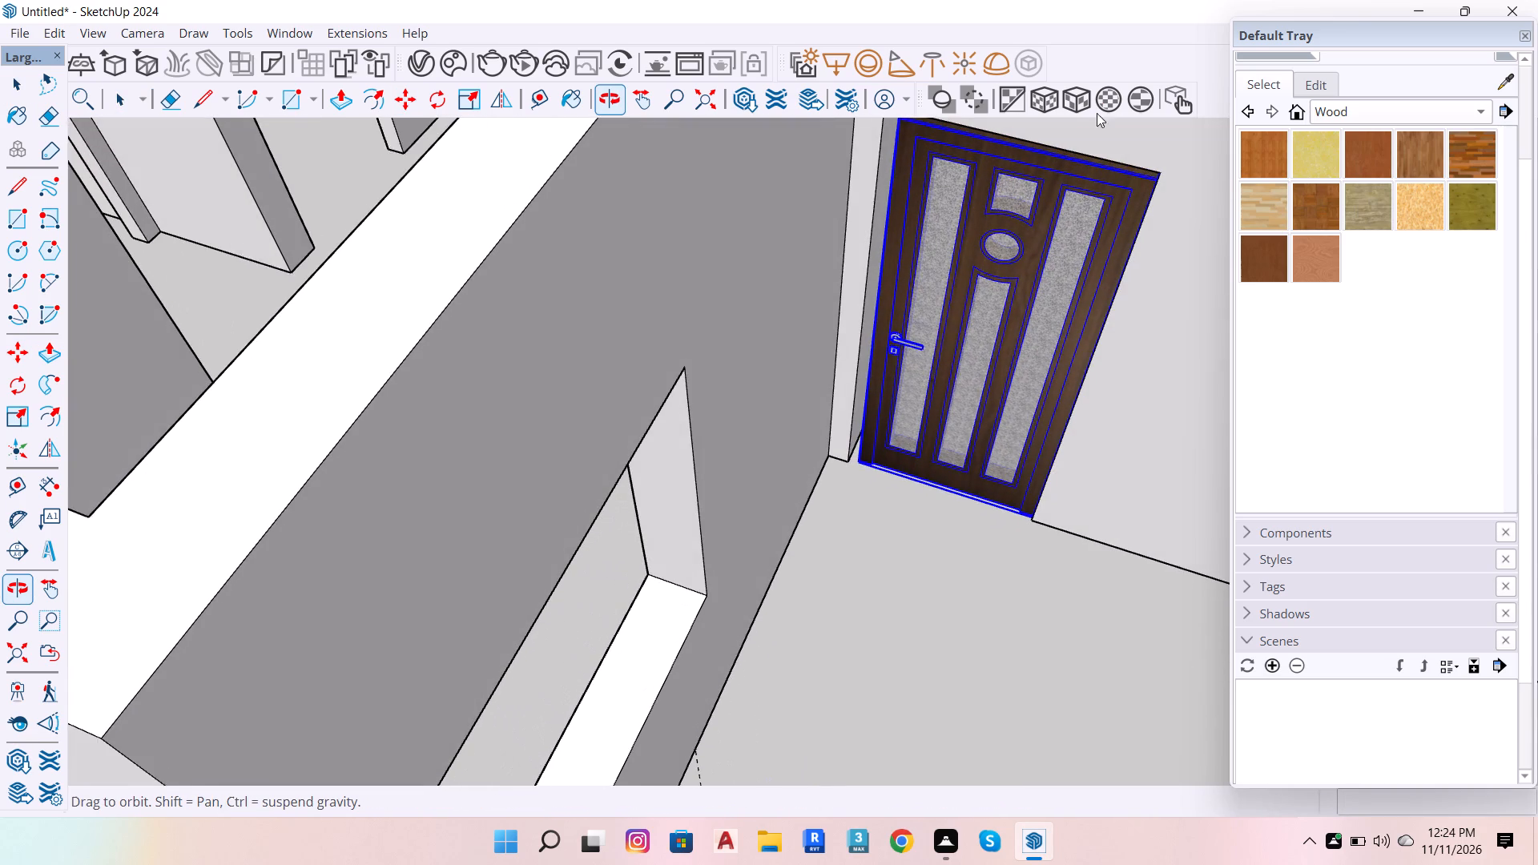
{"action": "key", "text": "space"}
{"action": "key", "text": "s"}
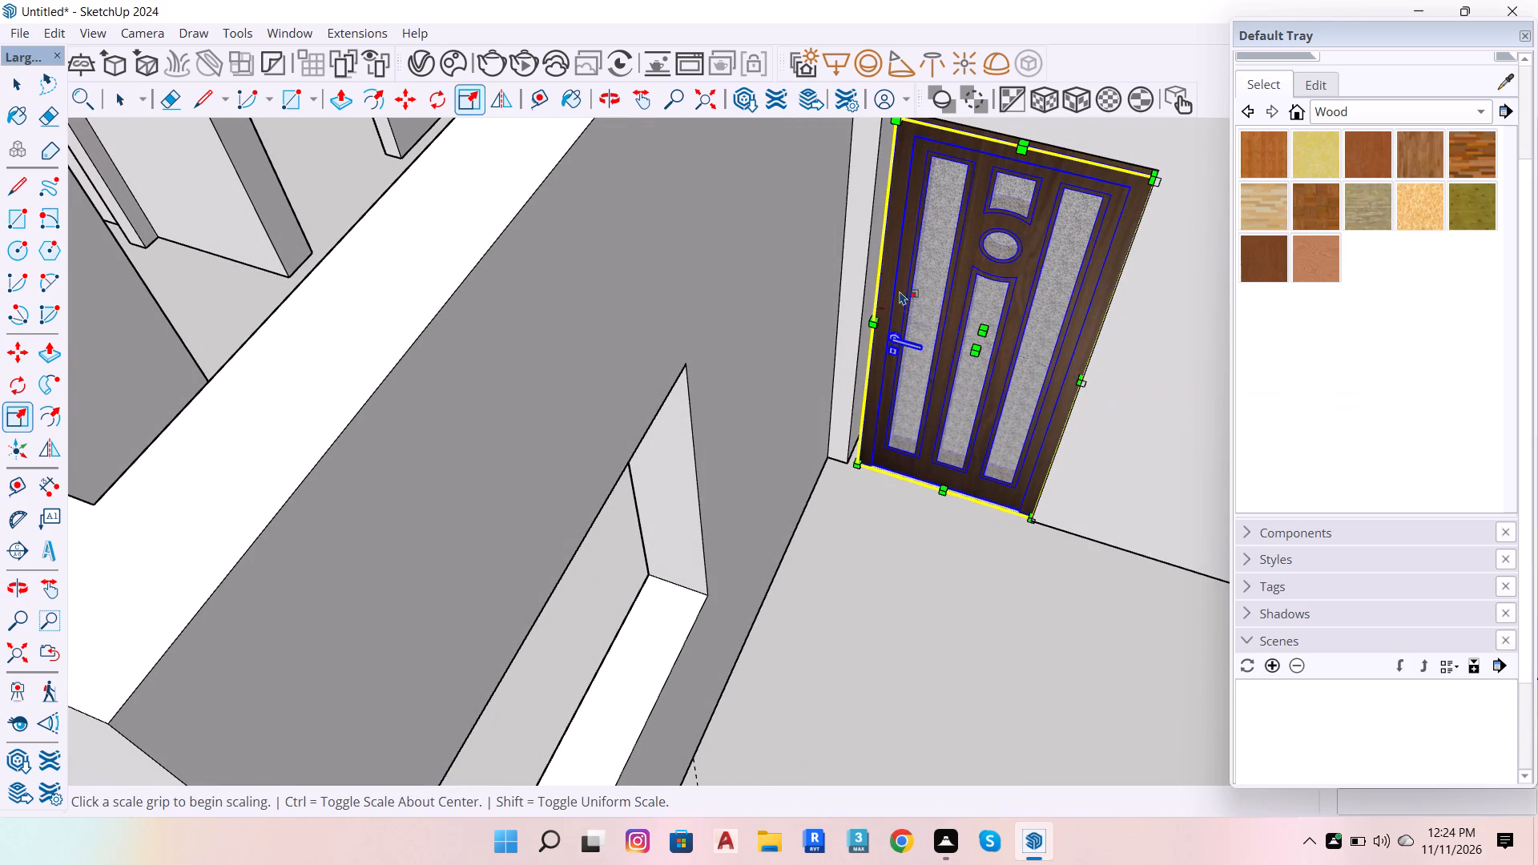
{"action": "scroll", "coordinate": [1085, 387], "scroll_direction": "down", "scroll_amount": 3}
{"action": "left_click", "coordinate": [928, 328]}
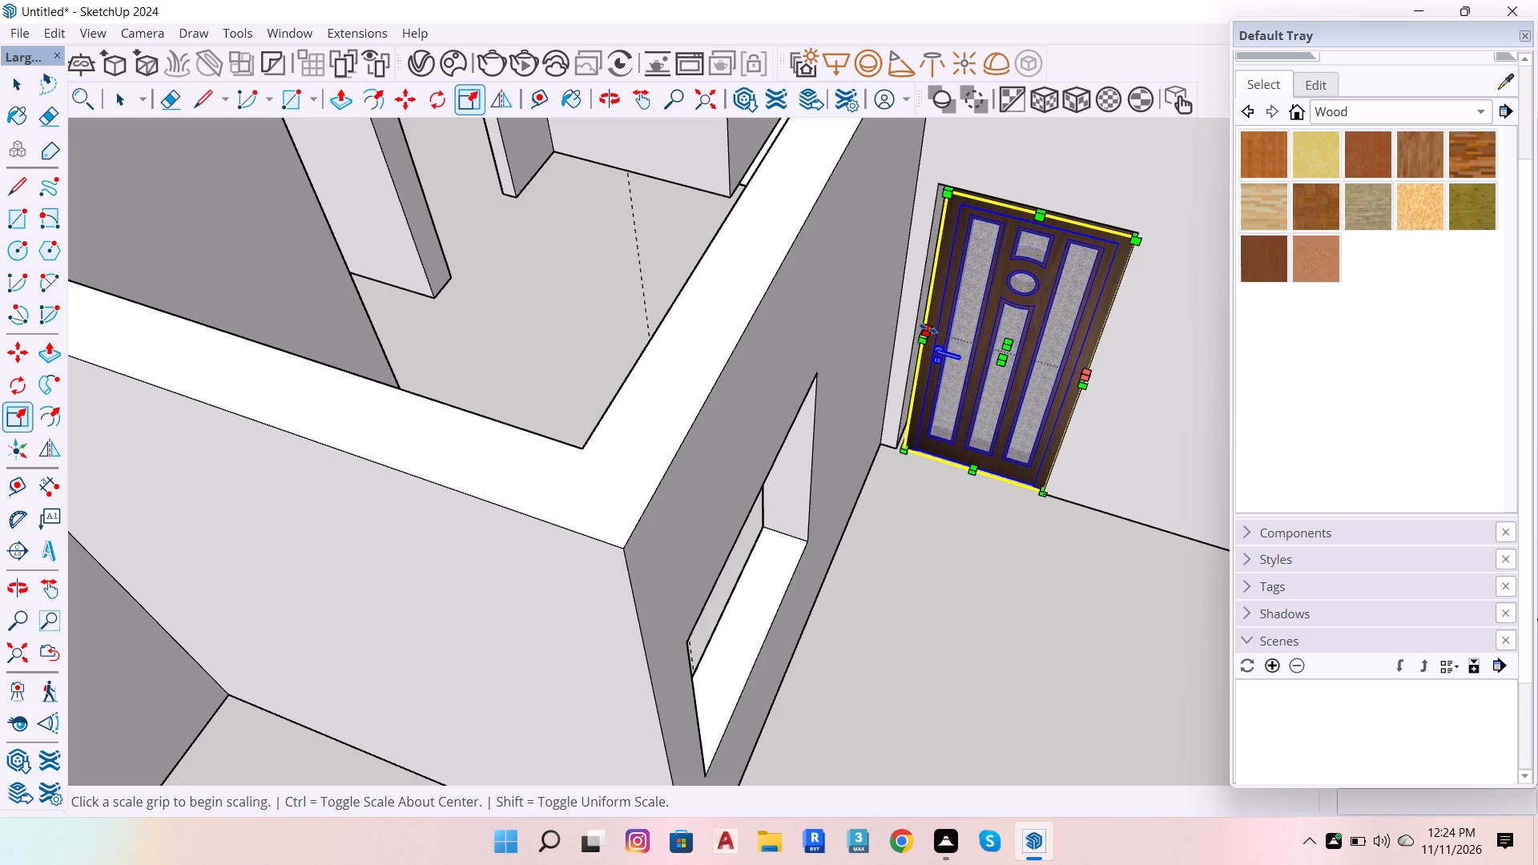
{"action": "left_click", "coordinate": [912, 323]}
{"action": "scroll", "coordinate": [1049, 207], "scroll_direction": "up", "scroll_amount": 3}
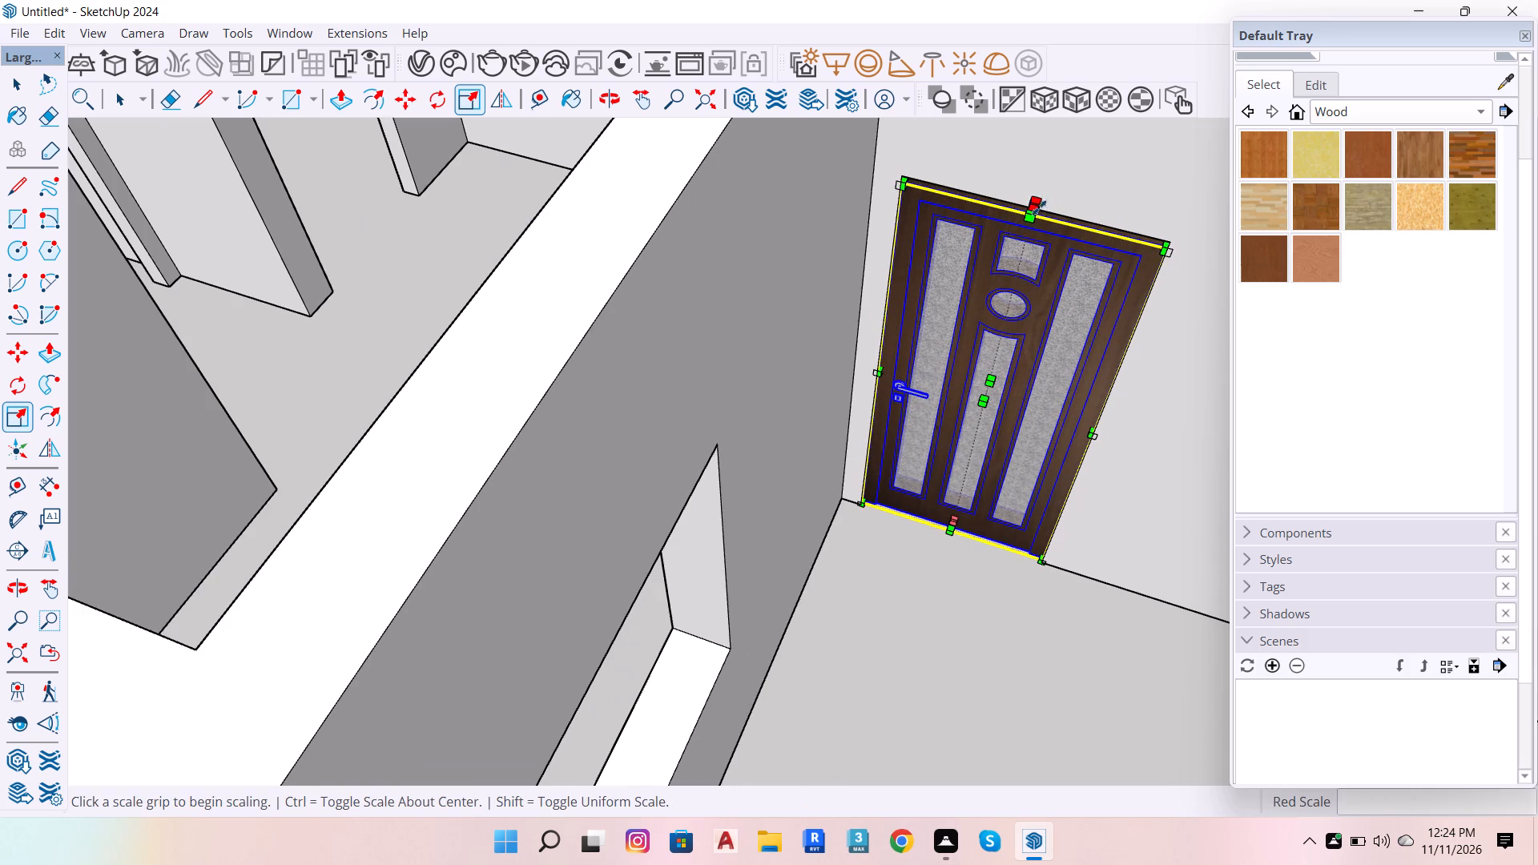
{"action": "key", "text": "s"}
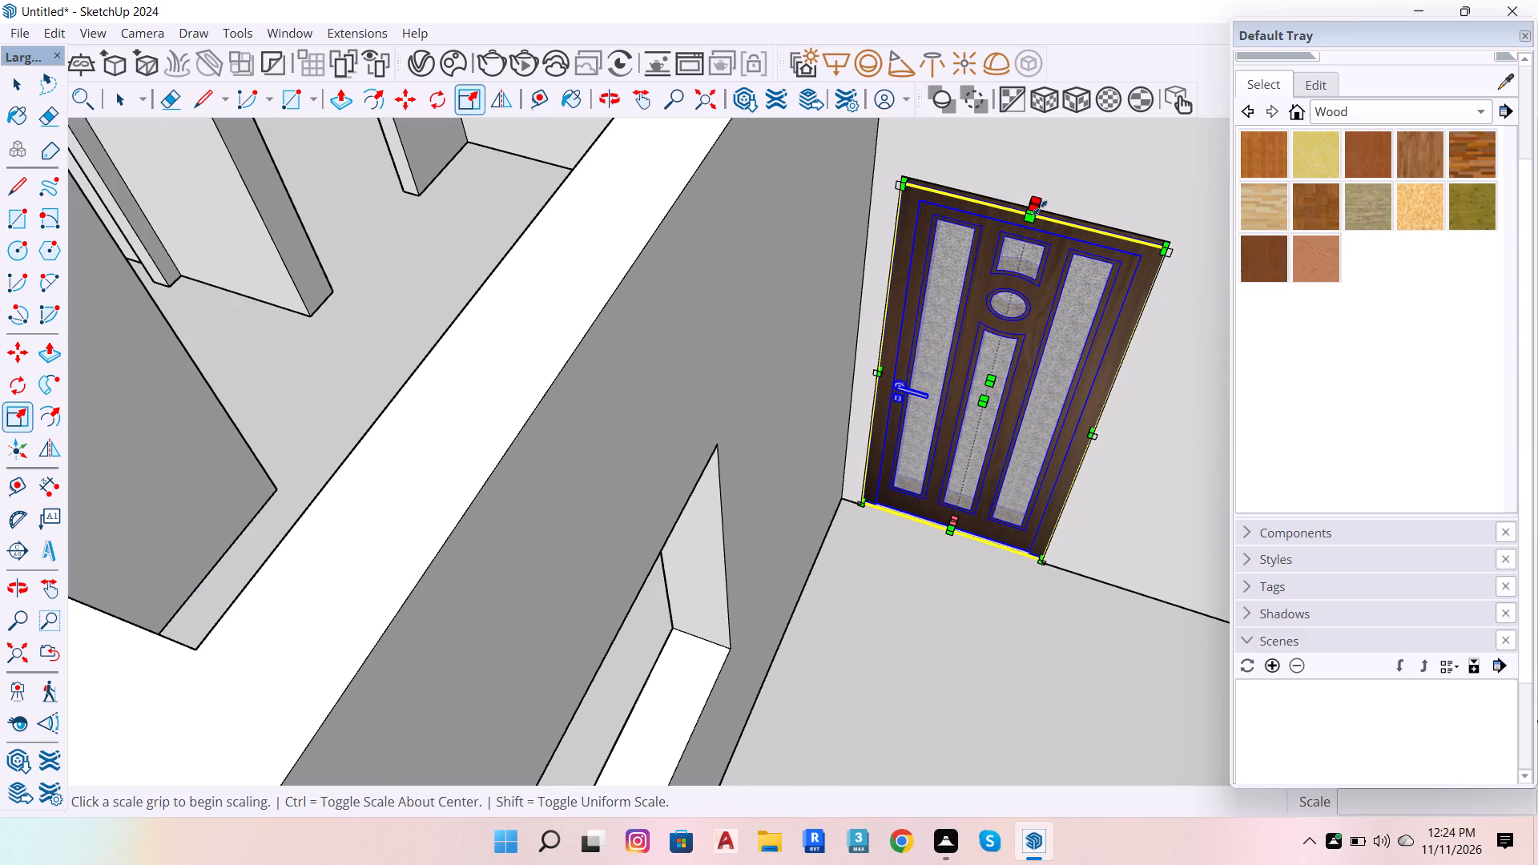
{"action": "left_click", "coordinate": [1040, 207]}
{"action": "left_click", "coordinate": [1040, 194]}
{"action": "key", "text": "space"}
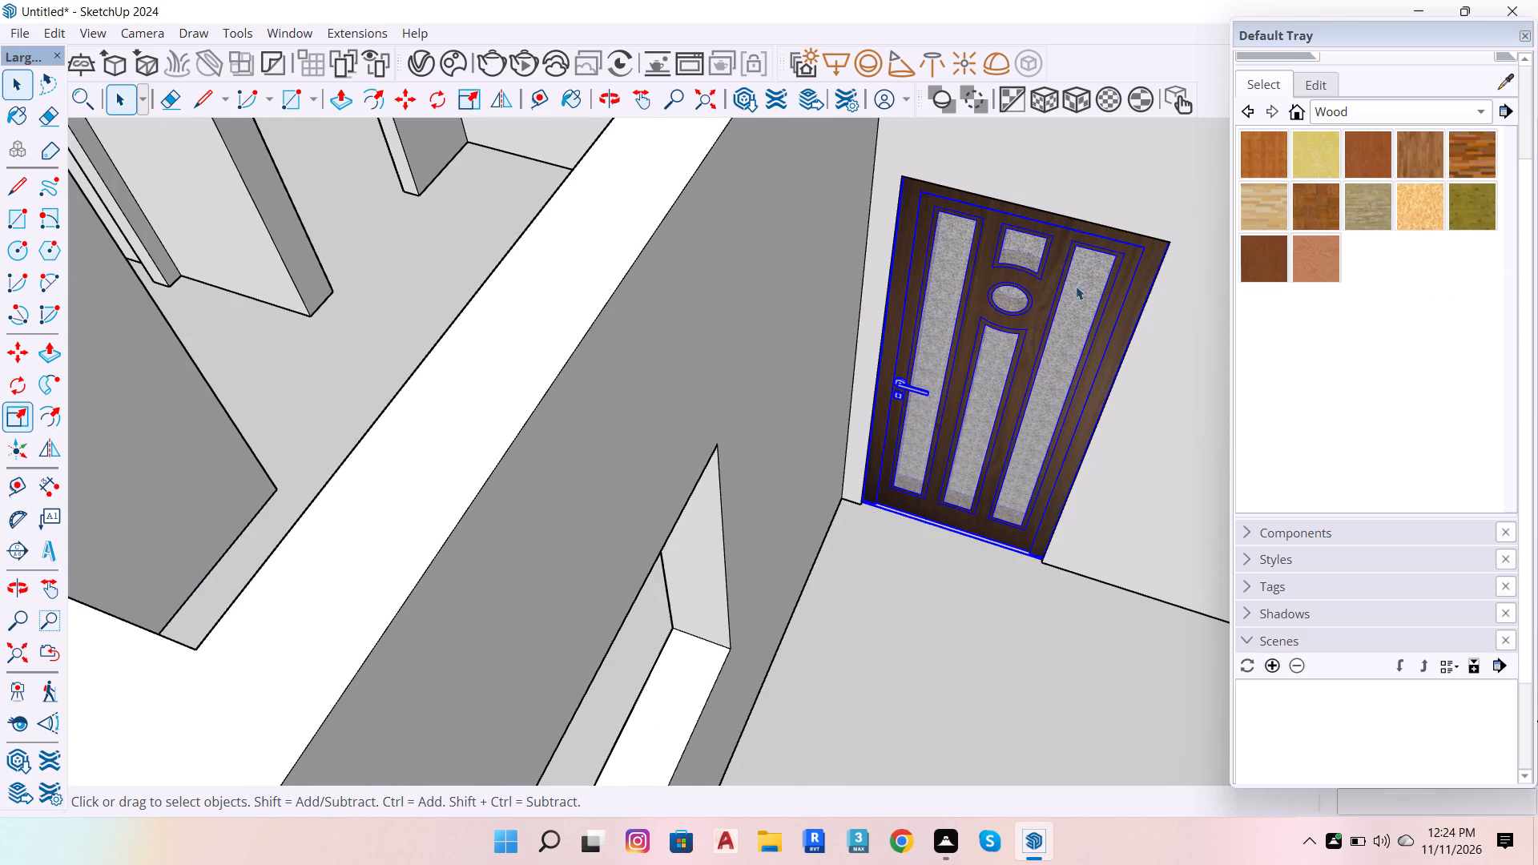
{"action": "scroll", "coordinate": [1084, 337], "scroll_direction": "down", "scroll_amount": 4}
{"action": "left_click", "coordinate": [1021, 560]}
Inspect the door's fit in the doorway at the jamb and bottom edge, and view the whole house.
{"action": "scroll", "coordinate": [852, 353], "scroll_direction": "down", "scroll_amount": 6}
{"action": "scroll", "coordinate": [988, 316], "scroll_direction": "up", "scroll_amount": 2}
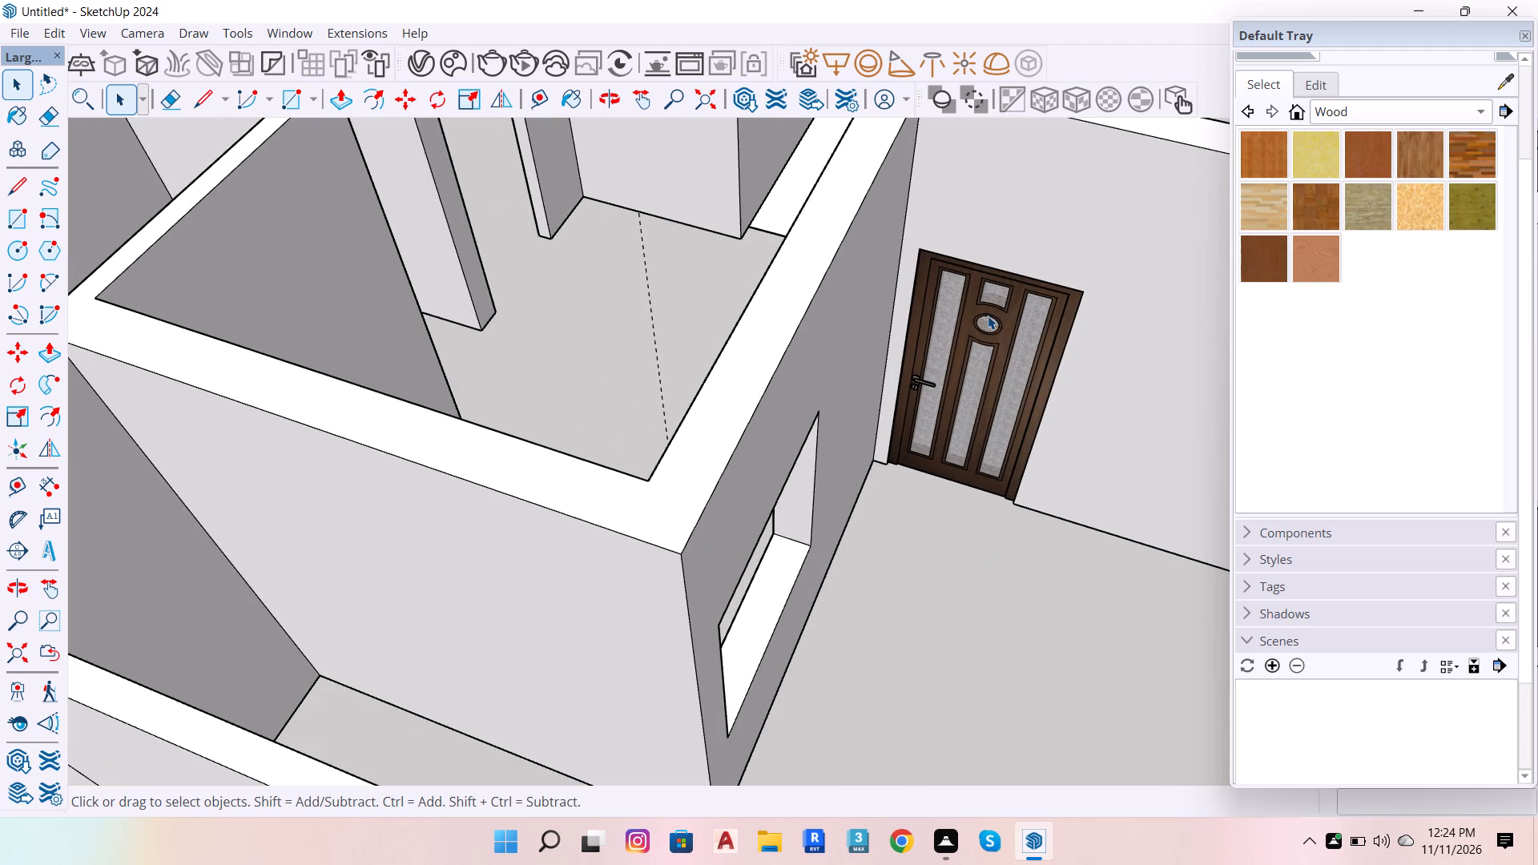
{"action": "key", "text": "o"}
{"action": "left_click_drag", "start_coordinate": [974, 292], "coordinate": [1070, 144]}
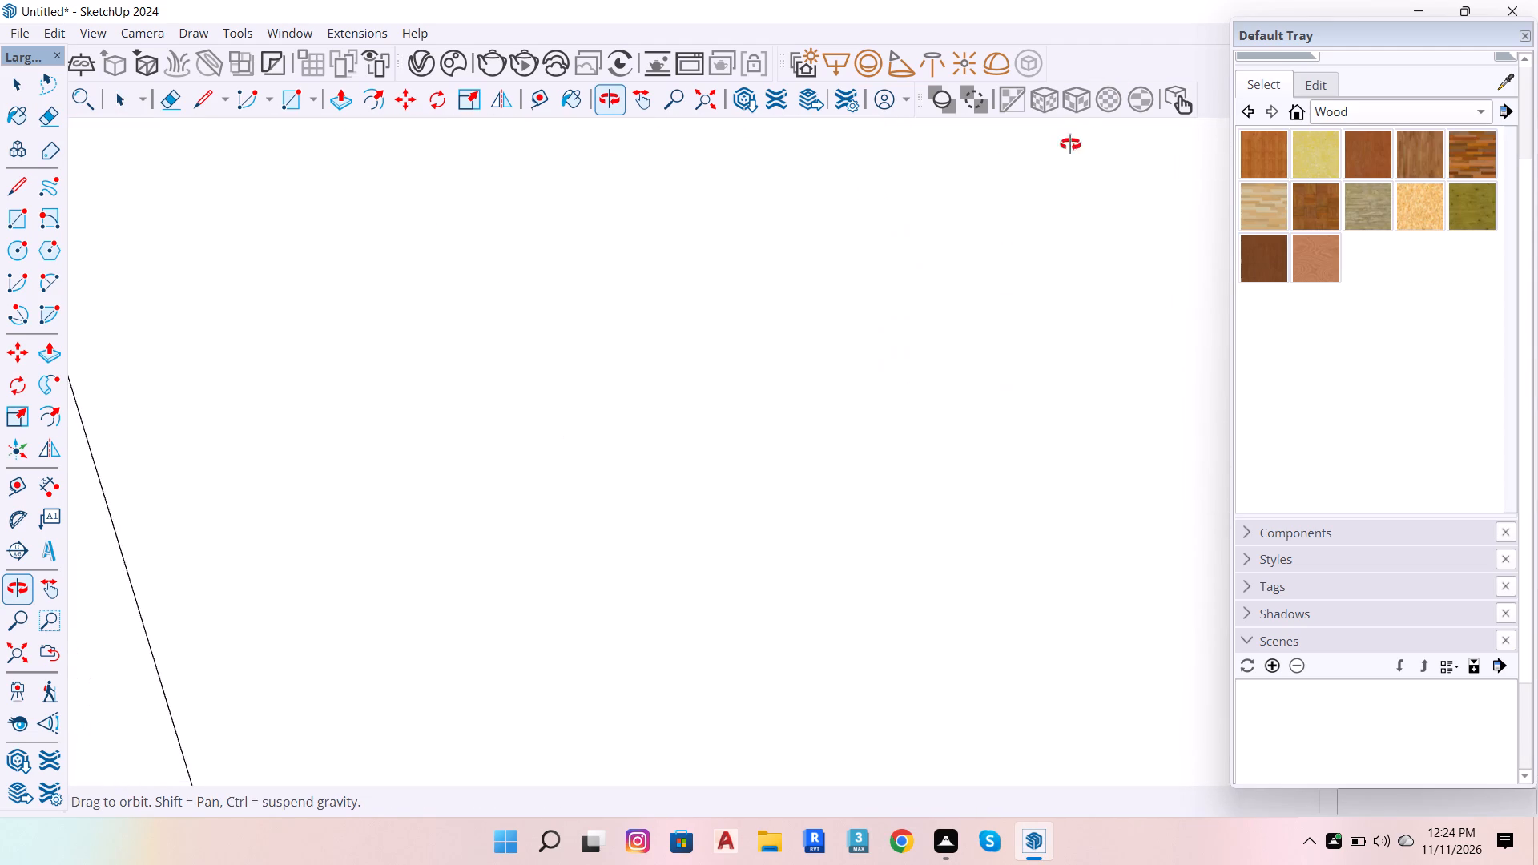
{"action": "left_click_drag", "start_coordinate": [1070, 144], "coordinate": [1029, 180]}
{"action": "scroll", "coordinate": [1037, 213], "scroll_direction": "up", "scroll_amount": 12}
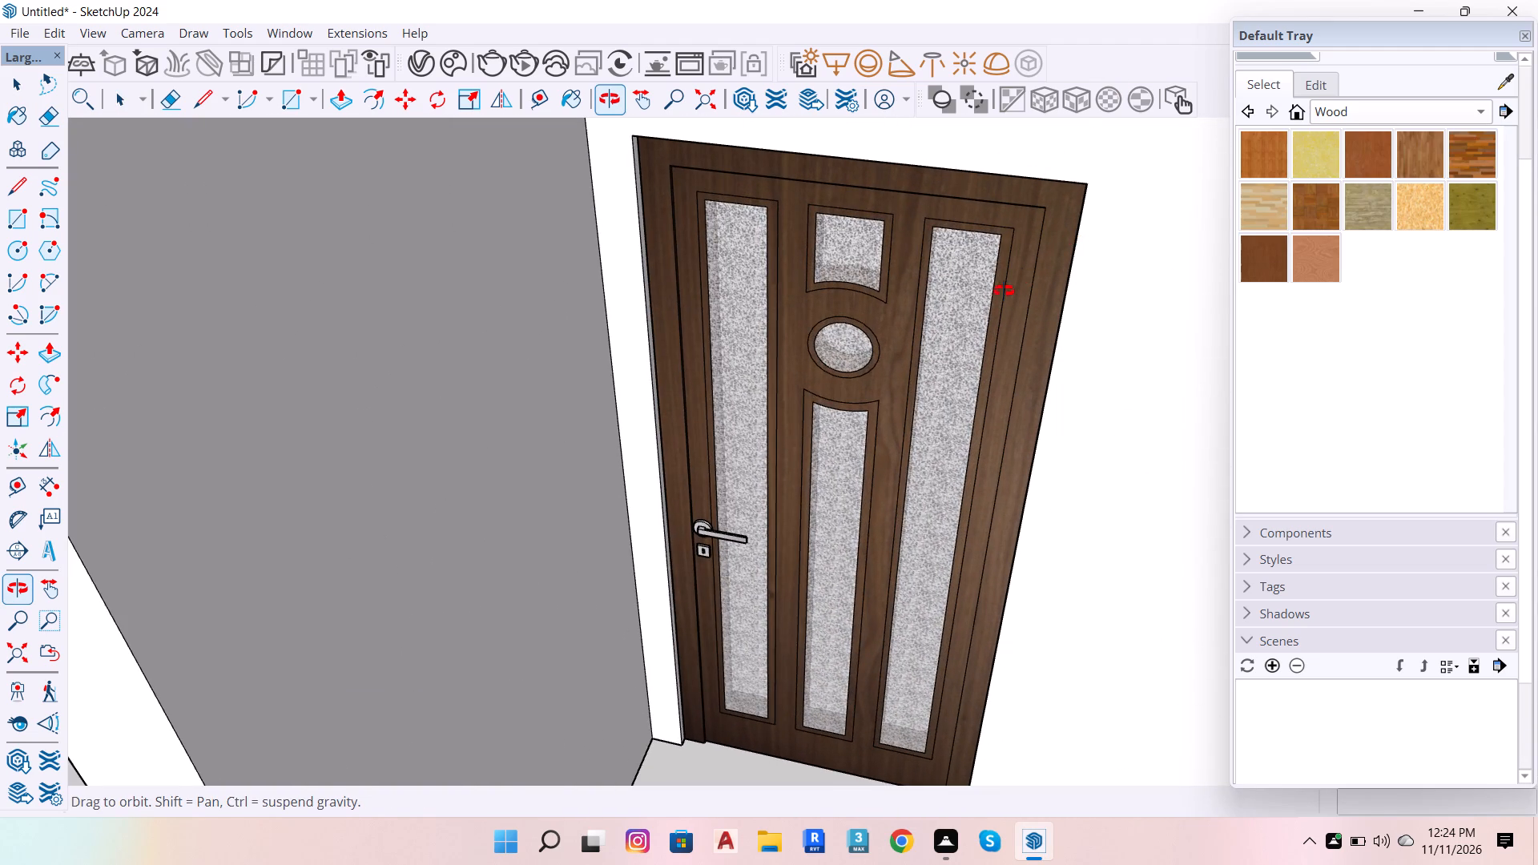
{"action": "scroll", "coordinate": [1004, 291], "scroll_direction": "down", "scroll_amount": 3}
{"action": "scroll", "coordinate": [836, 598], "scroll_direction": "up", "scroll_amount": 6}
{"action": "scroll", "coordinate": [701, 722], "scroll_direction": "up", "scroll_amount": 15}
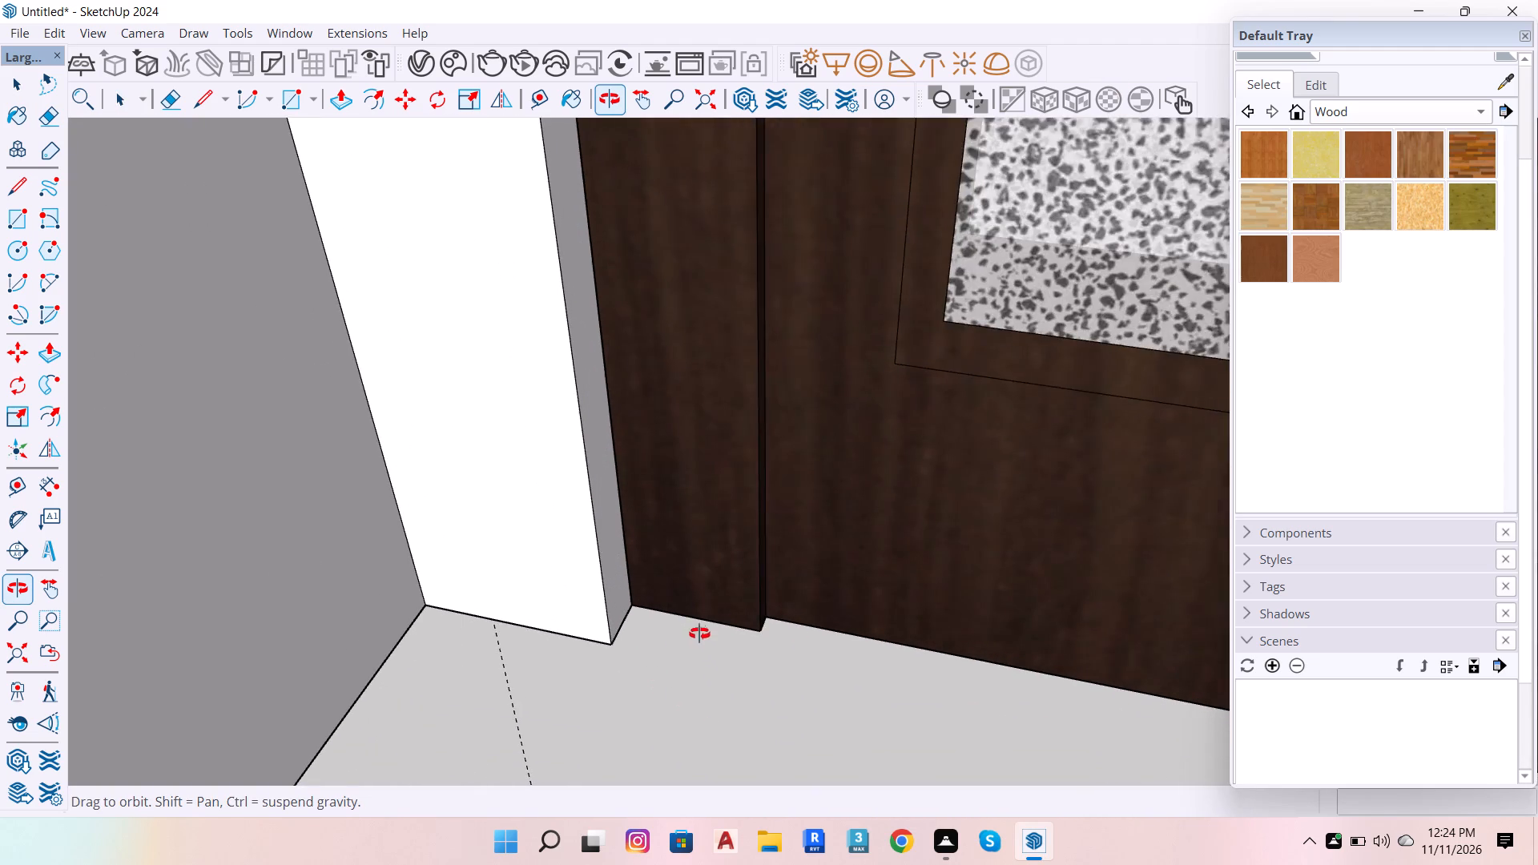
{"action": "scroll", "coordinate": [690, 626], "scroll_direction": "up", "scroll_amount": 13}
{"action": "left_click_drag", "start_coordinate": [610, 588], "coordinate": [686, 279]}
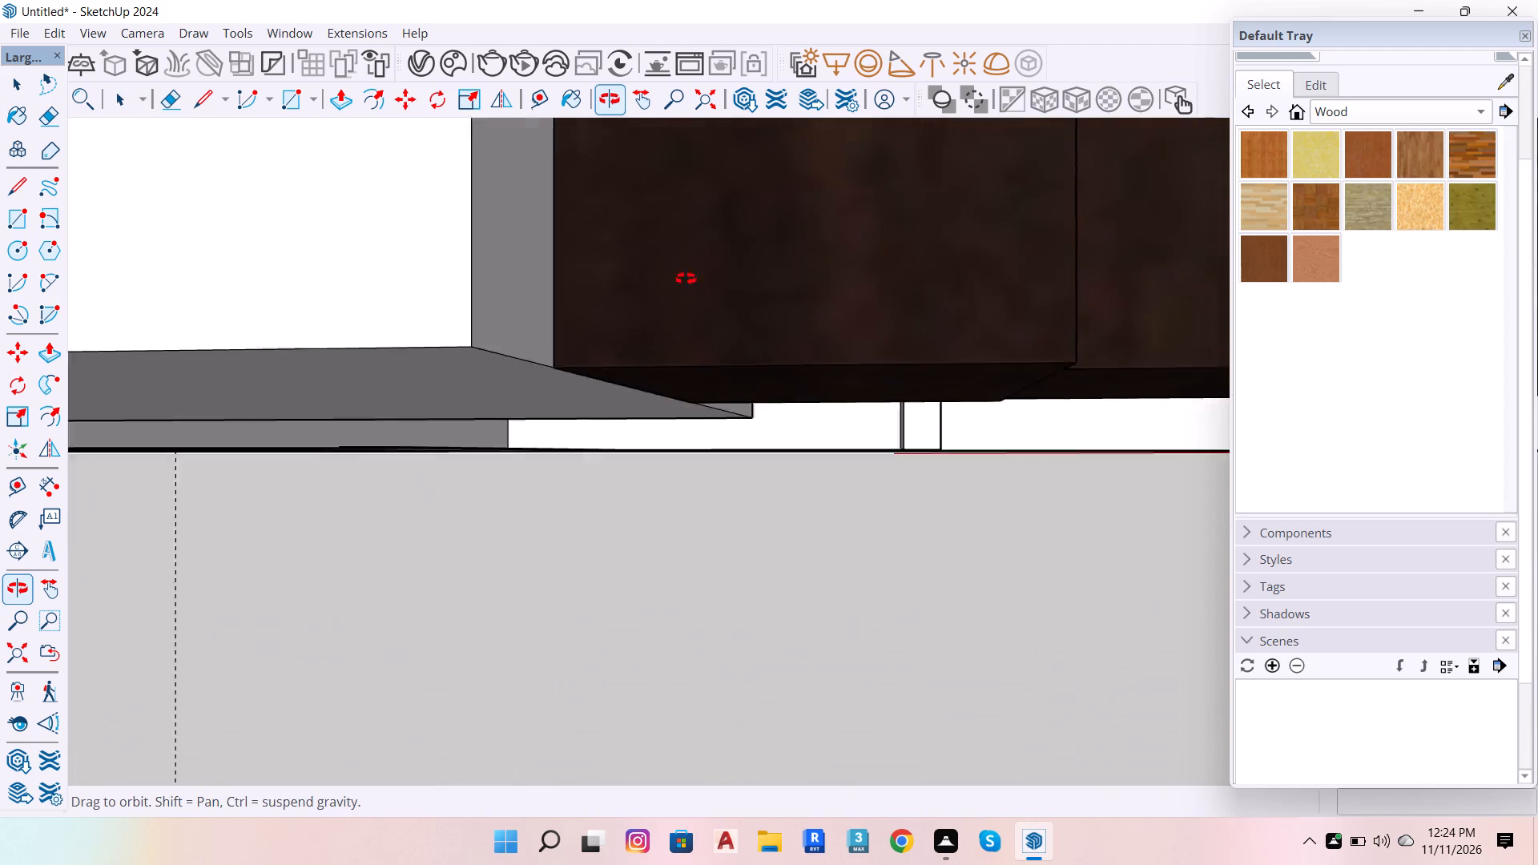
{"action": "left_click_drag", "start_coordinate": [686, 279], "coordinate": [722, 221]}
{"action": "scroll", "coordinate": [641, 312], "scroll_direction": "down", "scroll_amount": 12}
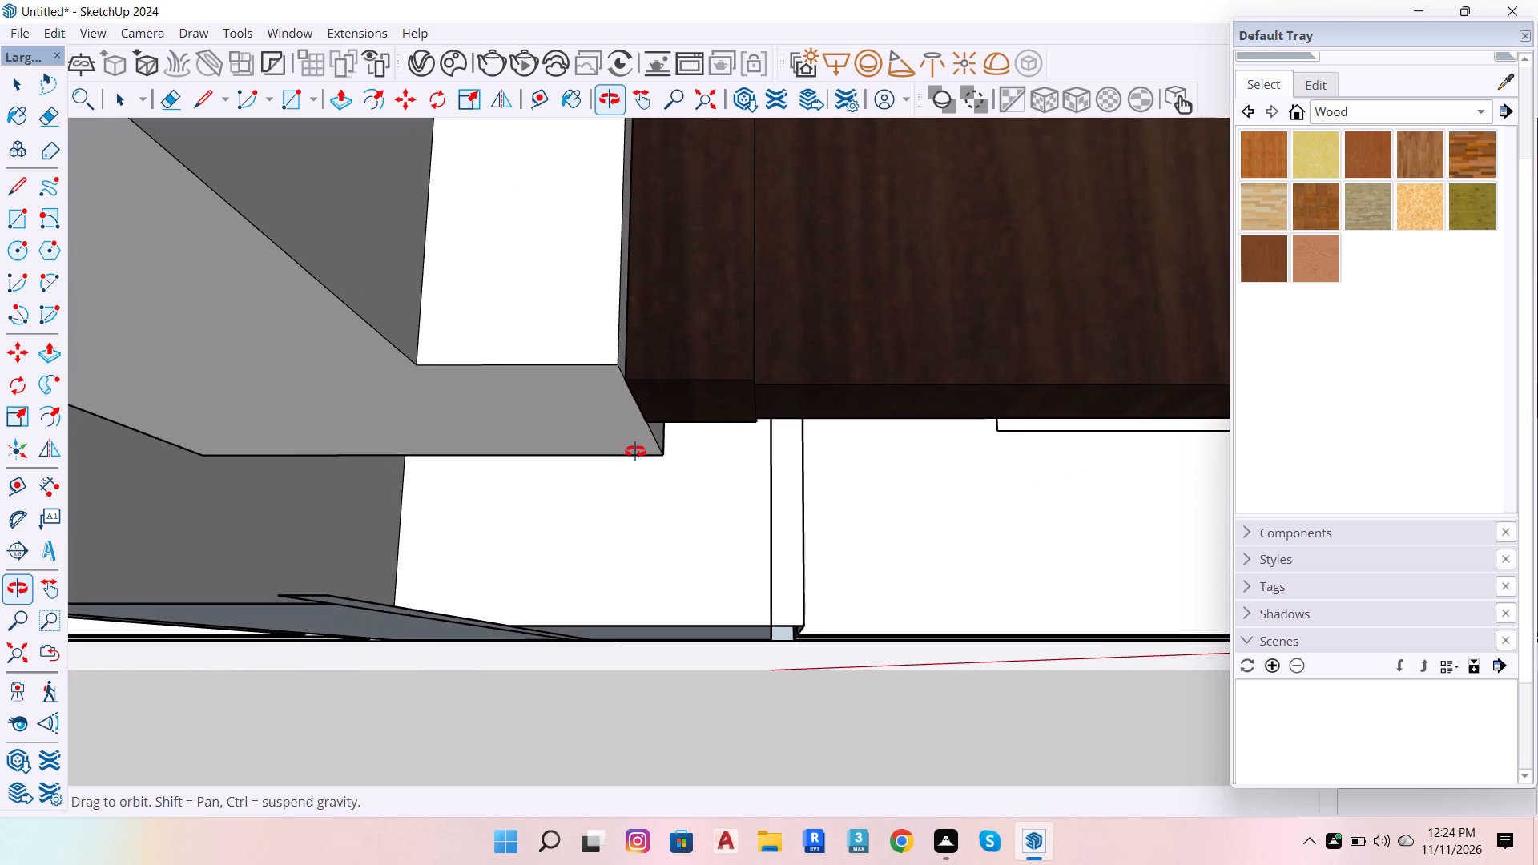
{"action": "scroll", "coordinate": [659, 414], "scroll_direction": "down", "scroll_amount": 15}
{"action": "scroll", "coordinate": [654, 476], "scroll_direction": "down", "scroll_amount": 14}
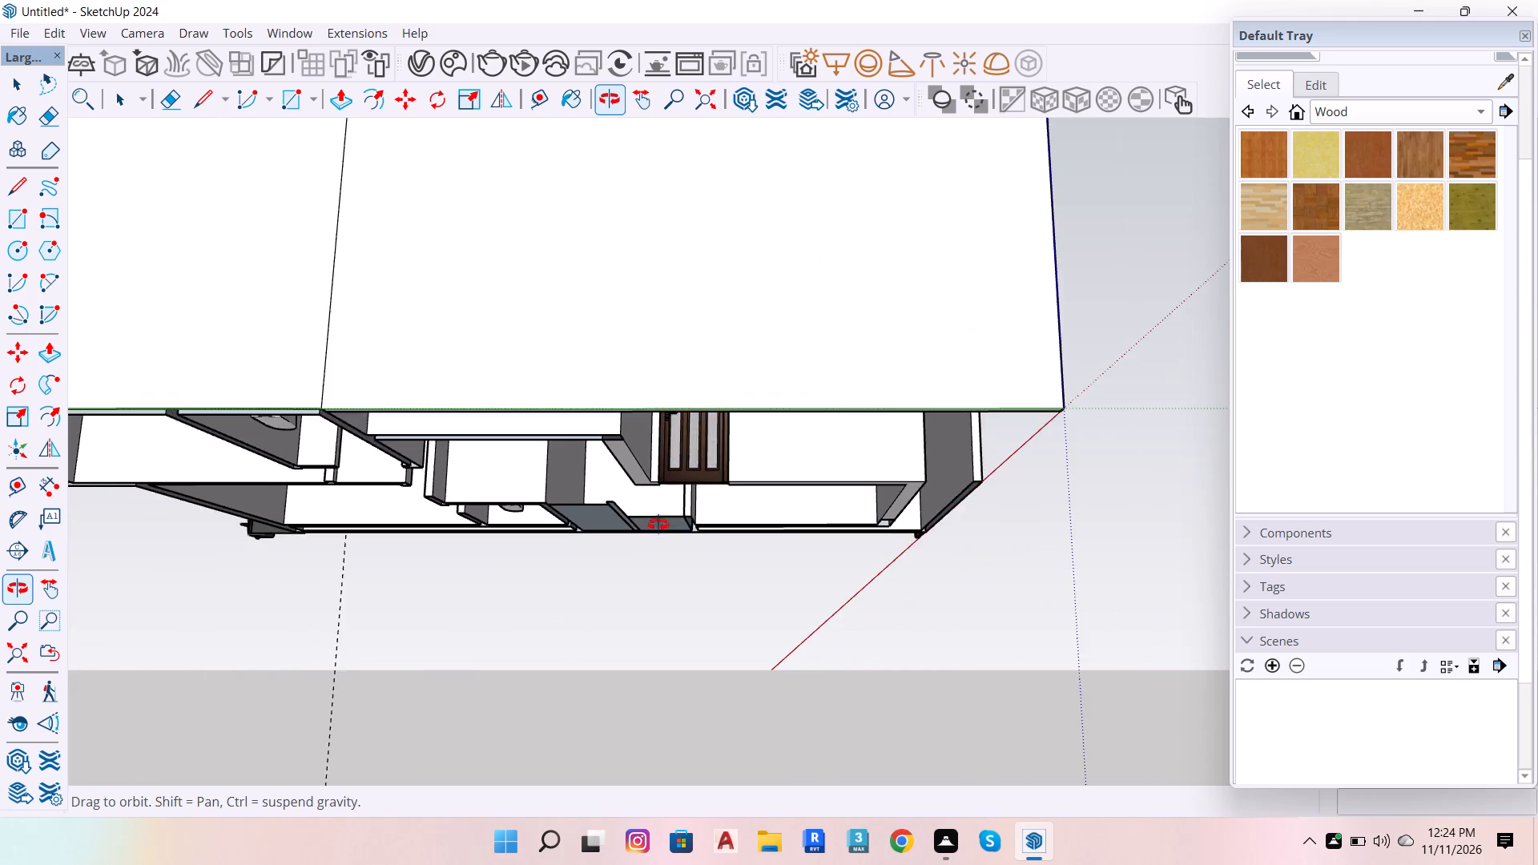
{"action": "scroll", "coordinate": [660, 522], "scroll_direction": "down", "scroll_amount": 14}
{"action": "left_click_drag", "start_coordinate": [692, 348], "coordinate": [697, 509]}
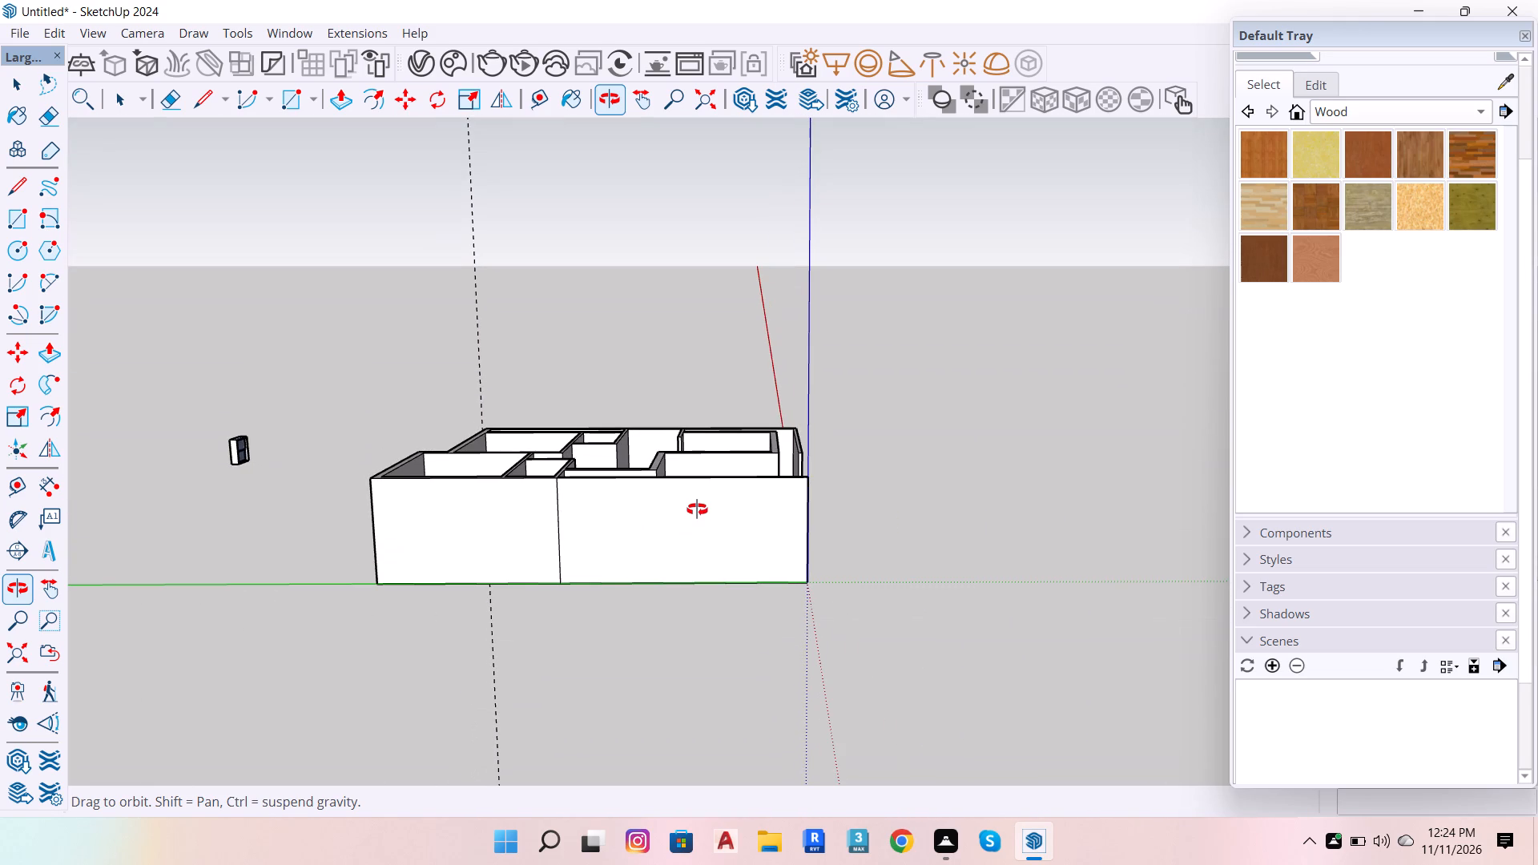
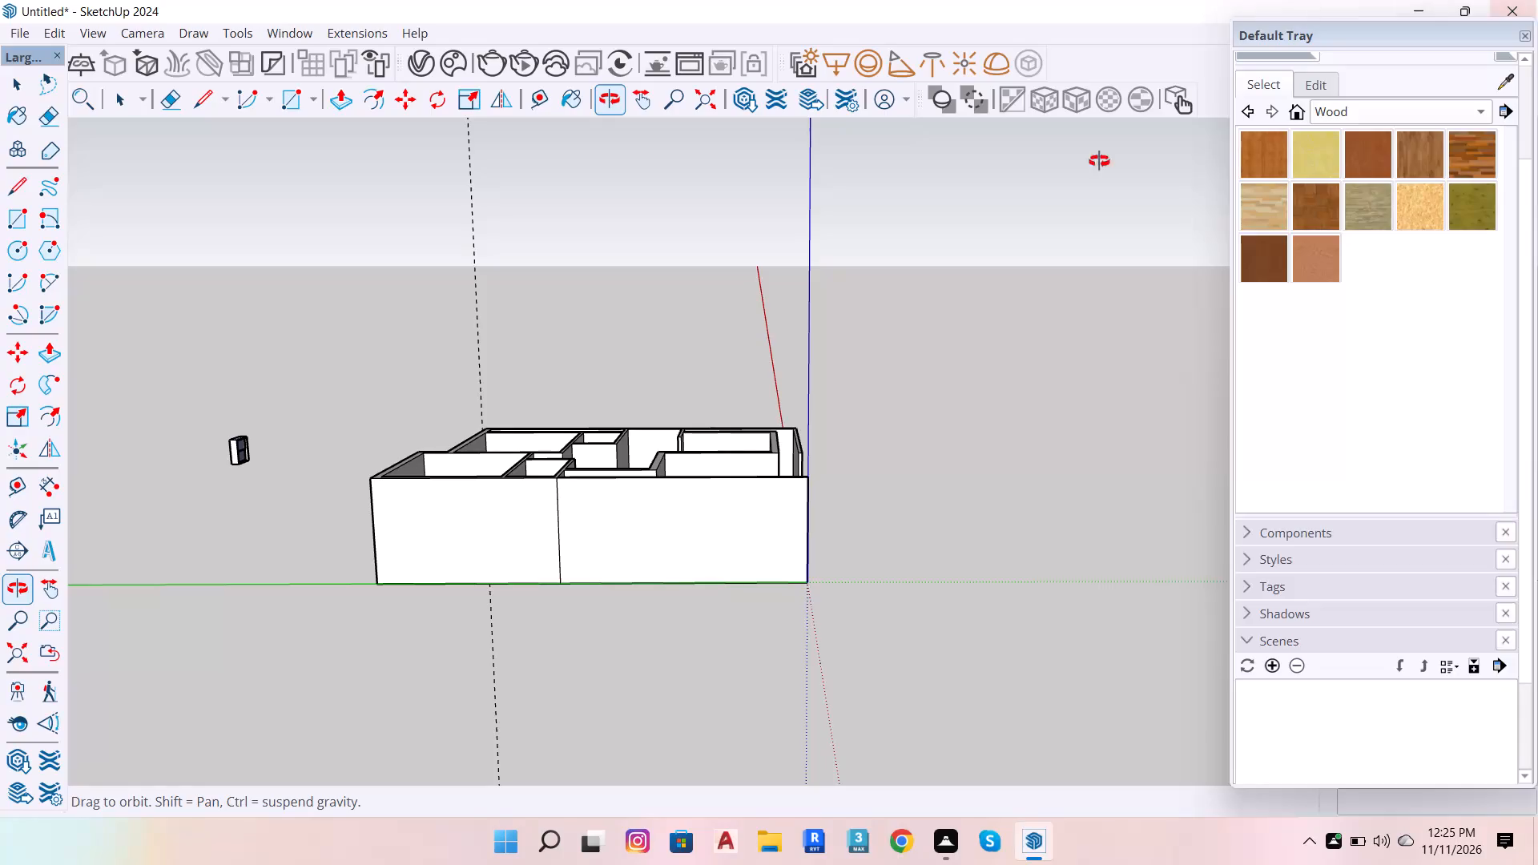
Inspect the dark door at the house's outer corner and the other loose door models around the house.
{"action": "scroll", "coordinate": [926, 219], "scroll_direction": "down", "scroll_amount": 7}
{"action": "left_click_drag", "start_coordinate": [805, 364], "coordinate": [714, 717]}
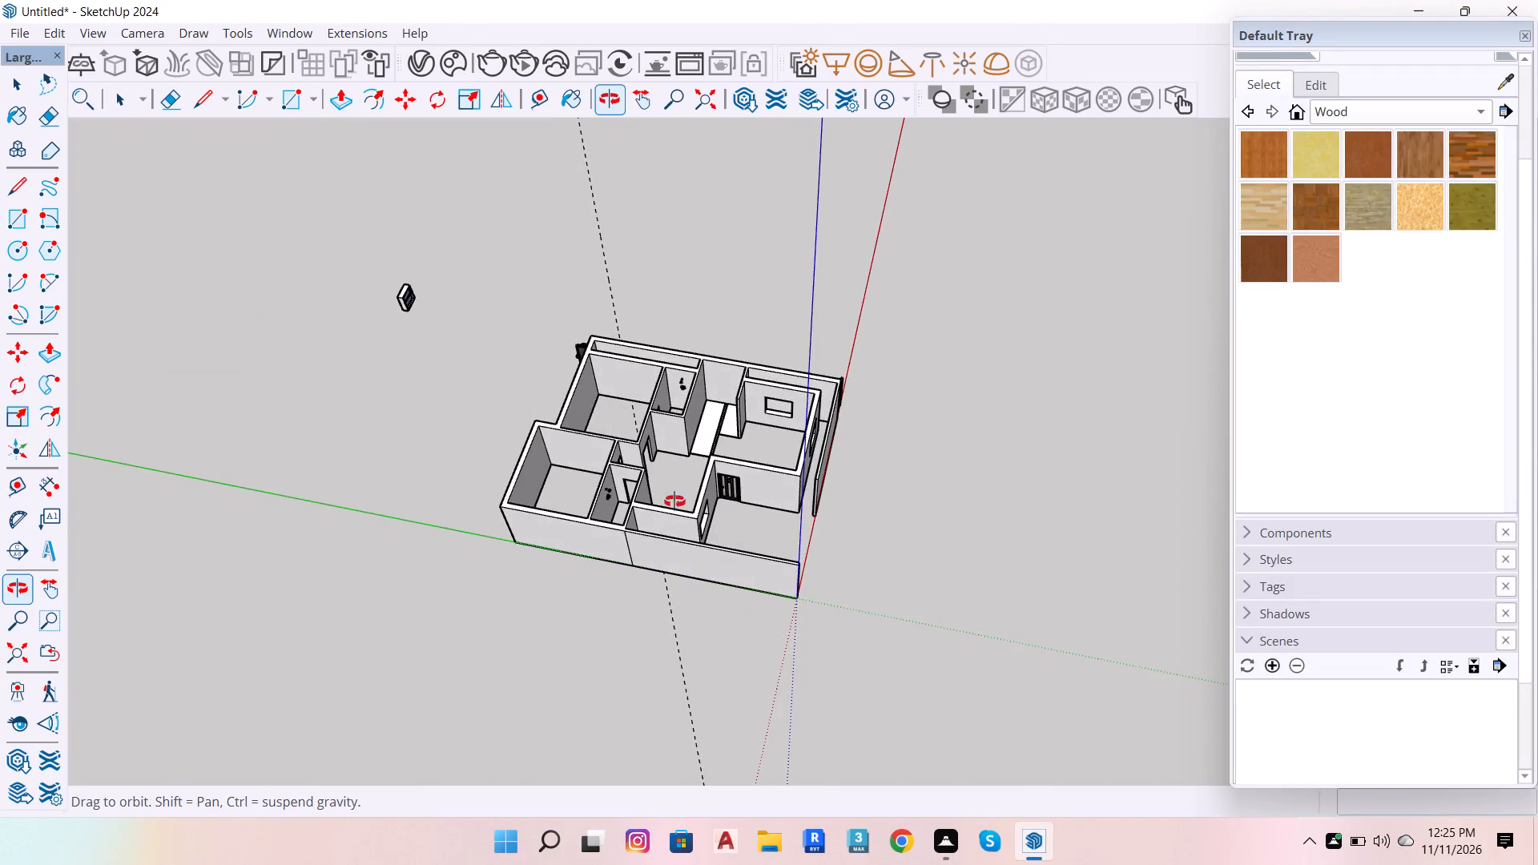
{"action": "scroll", "coordinate": [618, 392], "scroll_direction": "up", "scroll_amount": 20}
{"action": "scroll", "coordinate": [618, 392], "scroll_direction": "up", "scroll_amount": 20}
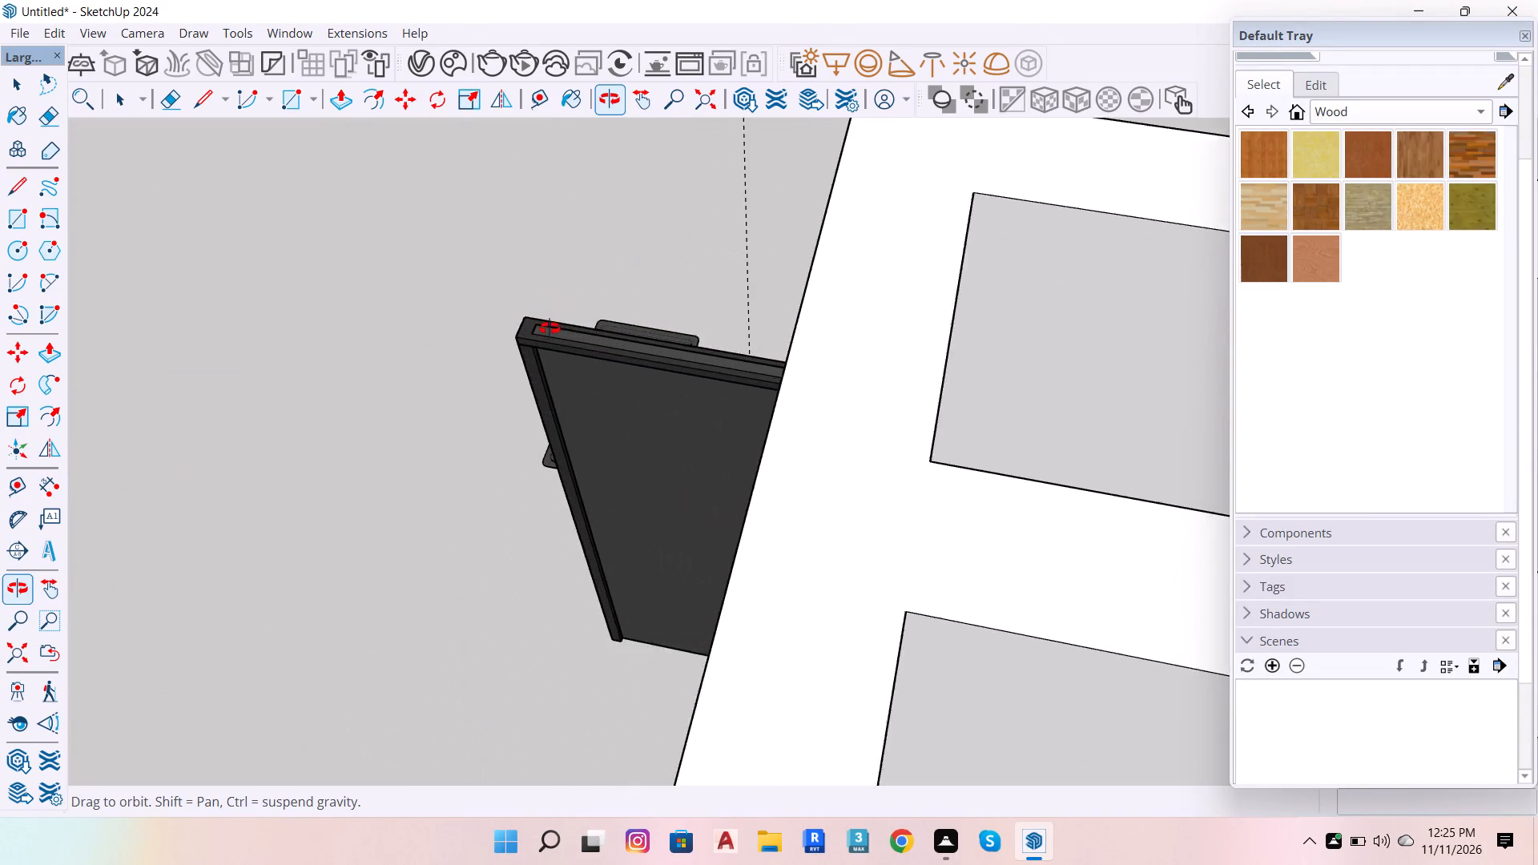
{"action": "left_click_drag", "start_coordinate": [573, 333], "coordinate": [564, 586]}
{"action": "scroll", "coordinate": [719, 472], "scroll_direction": "down", "scroll_amount": 14}
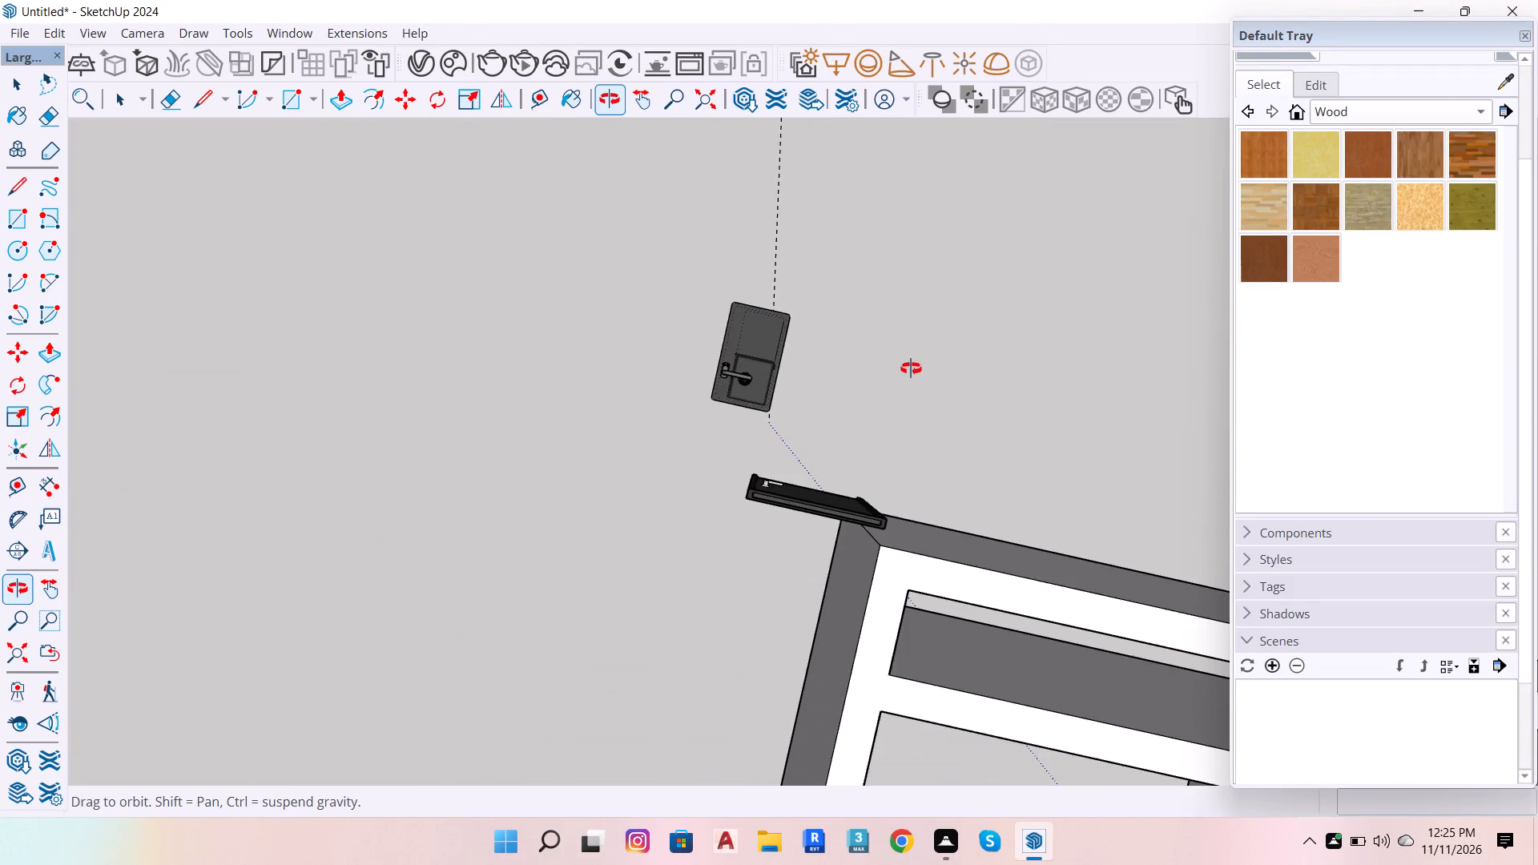
{"action": "scroll", "coordinate": [910, 372], "scroll_direction": "down", "scroll_amount": 15}
{"action": "scroll", "coordinate": [860, 390], "scroll_direction": "down", "scroll_amount": 7}
{"action": "scroll", "coordinate": [749, 473], "scroll_direction": "down", "scroll_amount": 7}
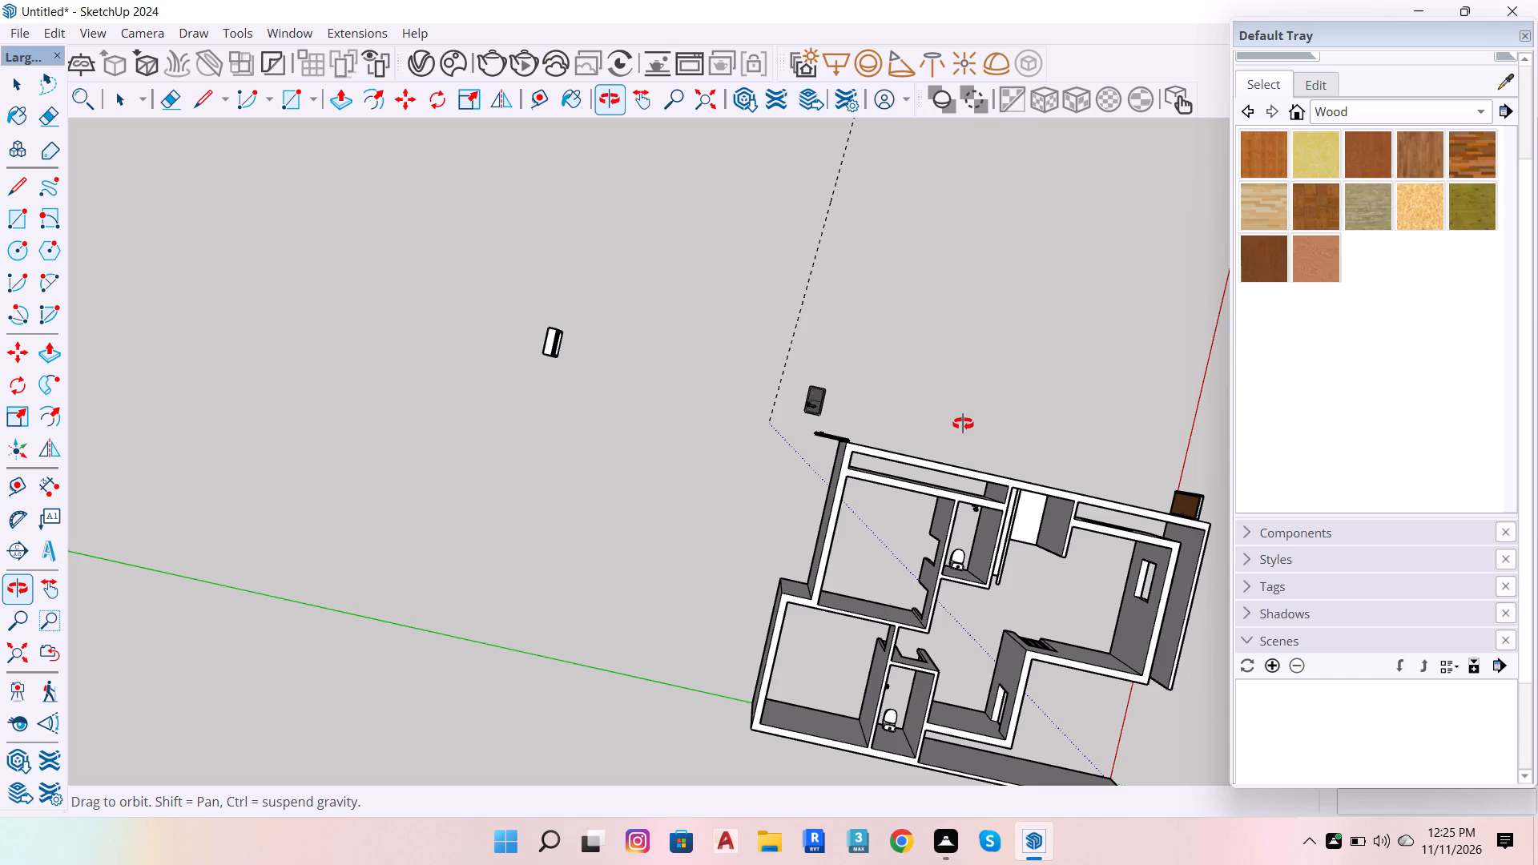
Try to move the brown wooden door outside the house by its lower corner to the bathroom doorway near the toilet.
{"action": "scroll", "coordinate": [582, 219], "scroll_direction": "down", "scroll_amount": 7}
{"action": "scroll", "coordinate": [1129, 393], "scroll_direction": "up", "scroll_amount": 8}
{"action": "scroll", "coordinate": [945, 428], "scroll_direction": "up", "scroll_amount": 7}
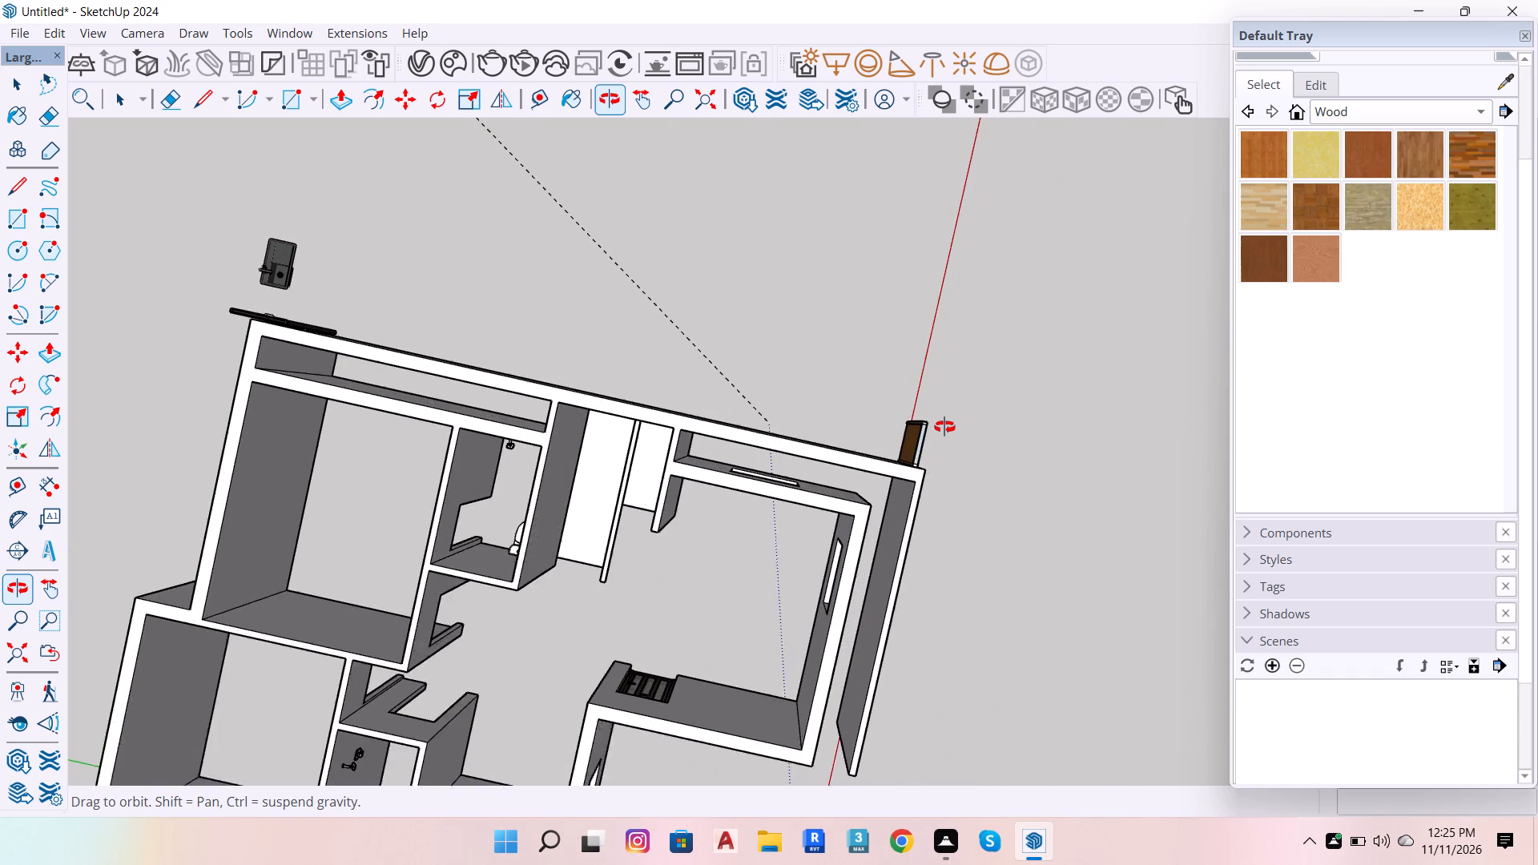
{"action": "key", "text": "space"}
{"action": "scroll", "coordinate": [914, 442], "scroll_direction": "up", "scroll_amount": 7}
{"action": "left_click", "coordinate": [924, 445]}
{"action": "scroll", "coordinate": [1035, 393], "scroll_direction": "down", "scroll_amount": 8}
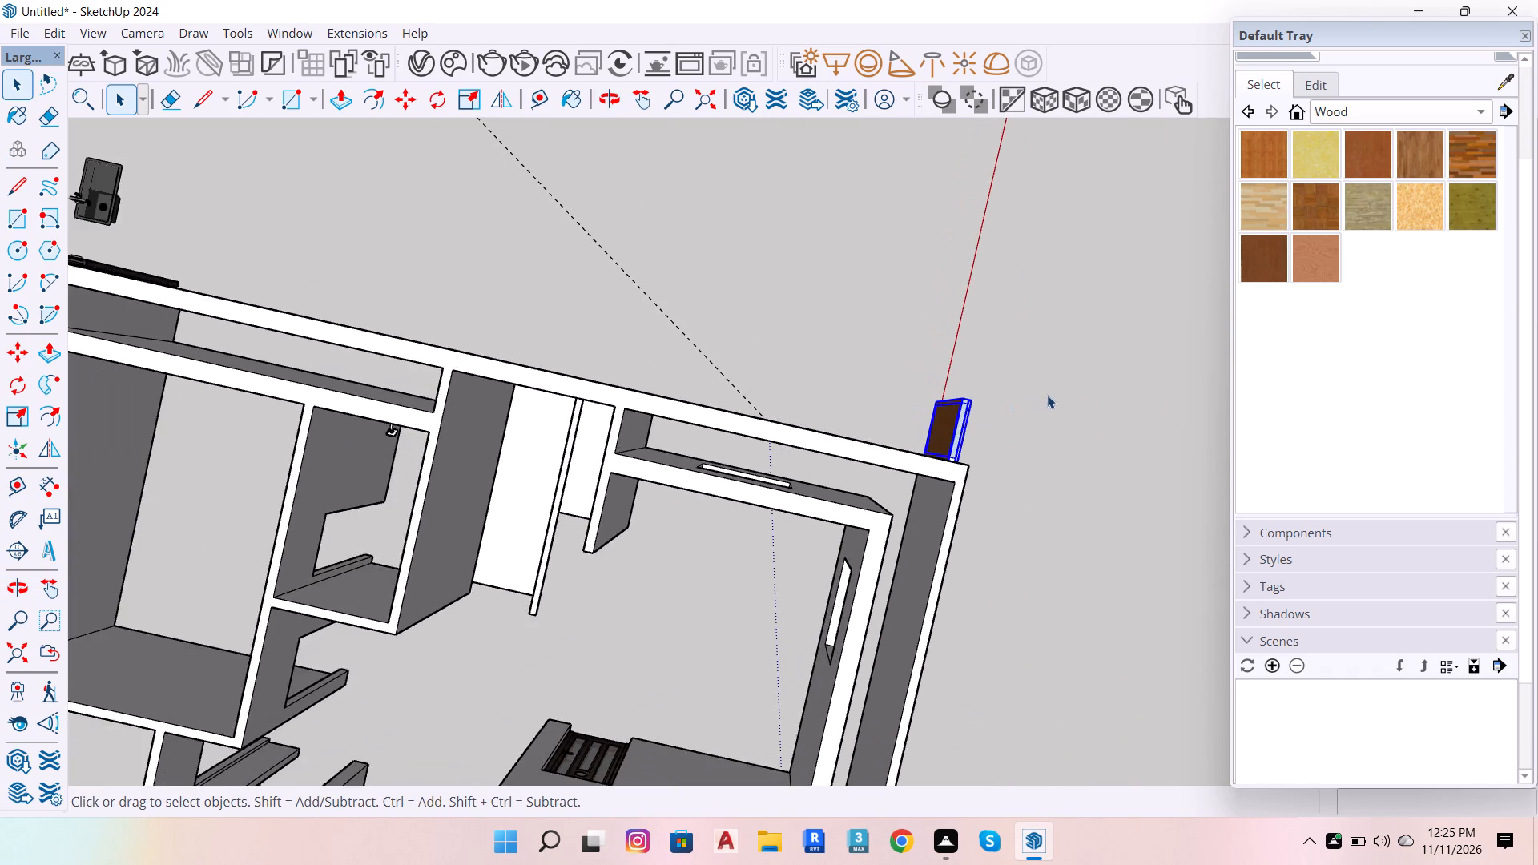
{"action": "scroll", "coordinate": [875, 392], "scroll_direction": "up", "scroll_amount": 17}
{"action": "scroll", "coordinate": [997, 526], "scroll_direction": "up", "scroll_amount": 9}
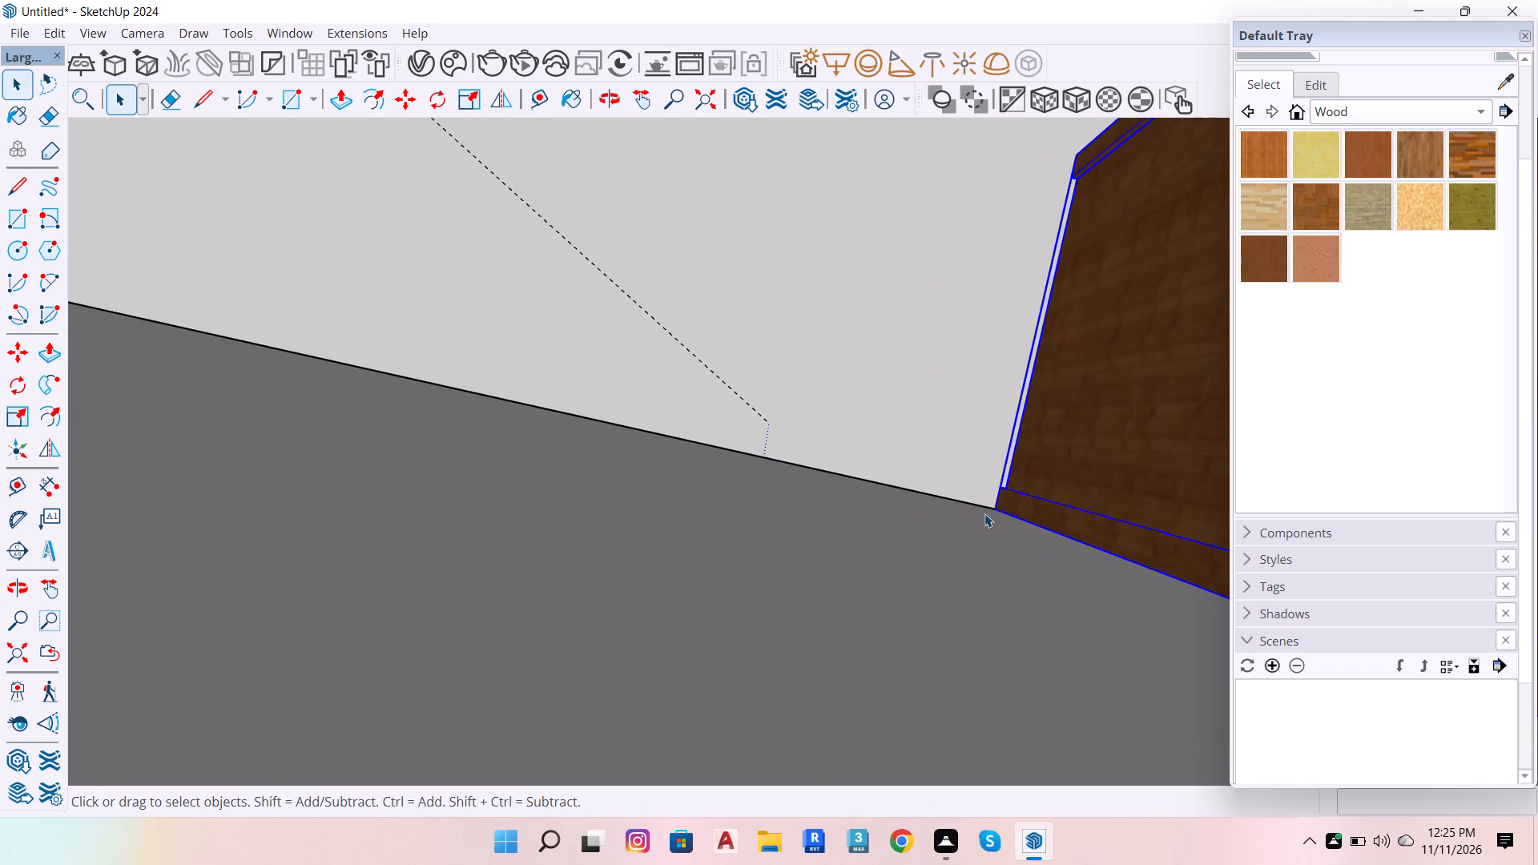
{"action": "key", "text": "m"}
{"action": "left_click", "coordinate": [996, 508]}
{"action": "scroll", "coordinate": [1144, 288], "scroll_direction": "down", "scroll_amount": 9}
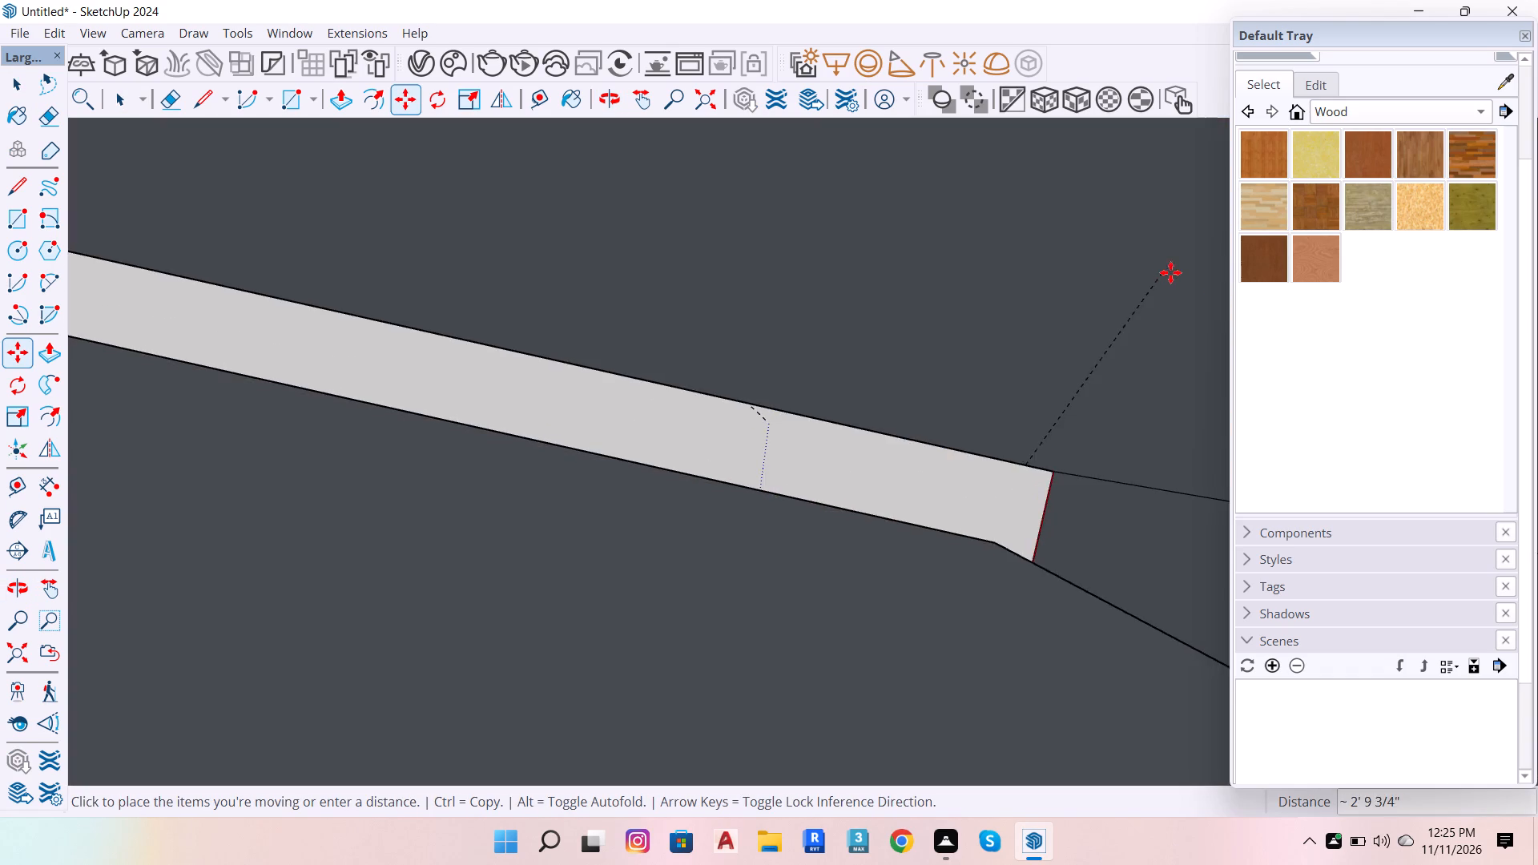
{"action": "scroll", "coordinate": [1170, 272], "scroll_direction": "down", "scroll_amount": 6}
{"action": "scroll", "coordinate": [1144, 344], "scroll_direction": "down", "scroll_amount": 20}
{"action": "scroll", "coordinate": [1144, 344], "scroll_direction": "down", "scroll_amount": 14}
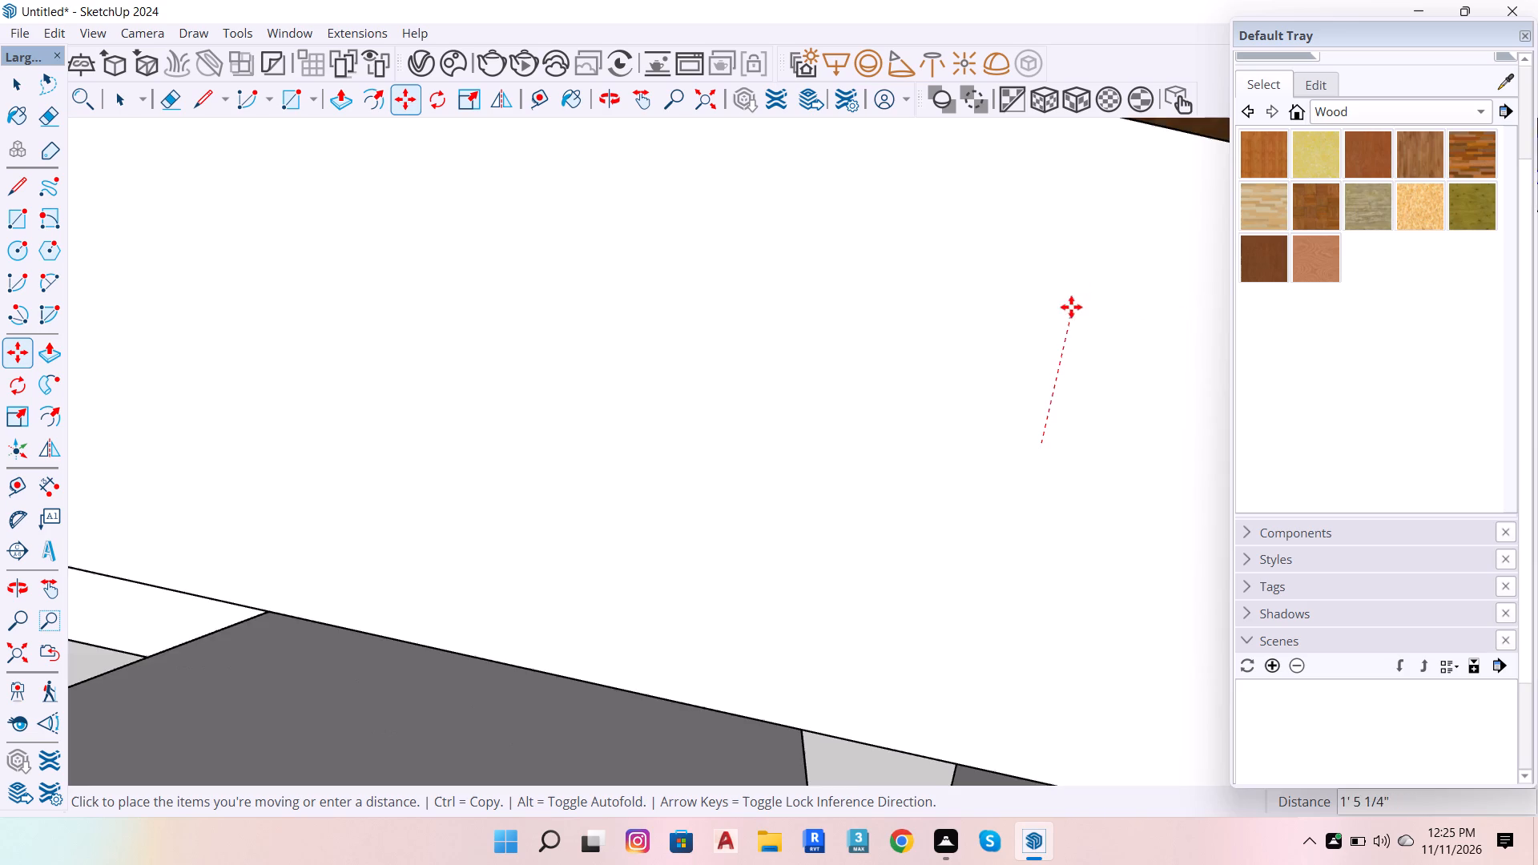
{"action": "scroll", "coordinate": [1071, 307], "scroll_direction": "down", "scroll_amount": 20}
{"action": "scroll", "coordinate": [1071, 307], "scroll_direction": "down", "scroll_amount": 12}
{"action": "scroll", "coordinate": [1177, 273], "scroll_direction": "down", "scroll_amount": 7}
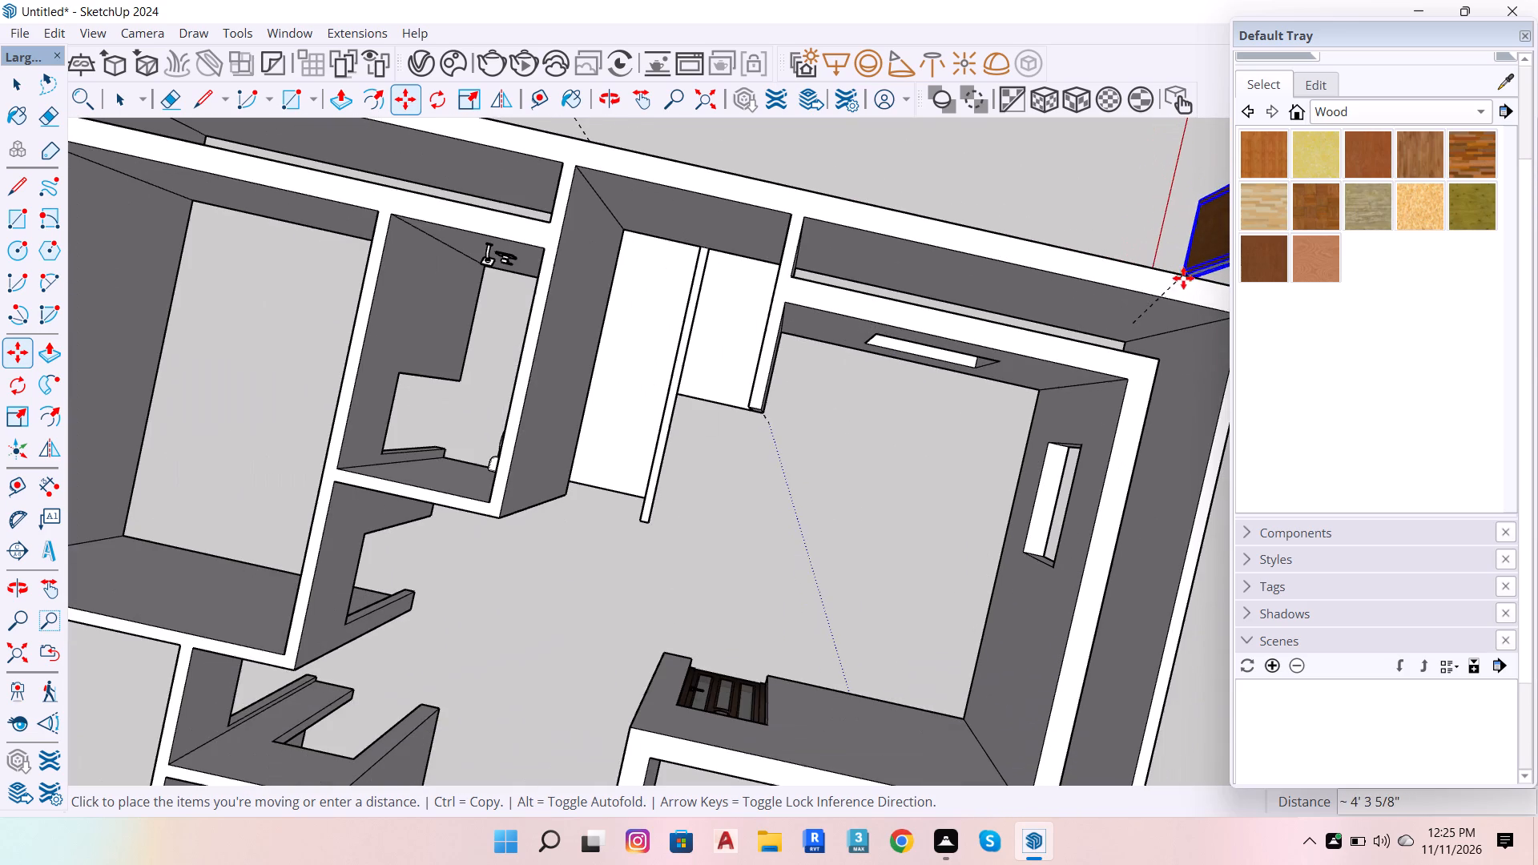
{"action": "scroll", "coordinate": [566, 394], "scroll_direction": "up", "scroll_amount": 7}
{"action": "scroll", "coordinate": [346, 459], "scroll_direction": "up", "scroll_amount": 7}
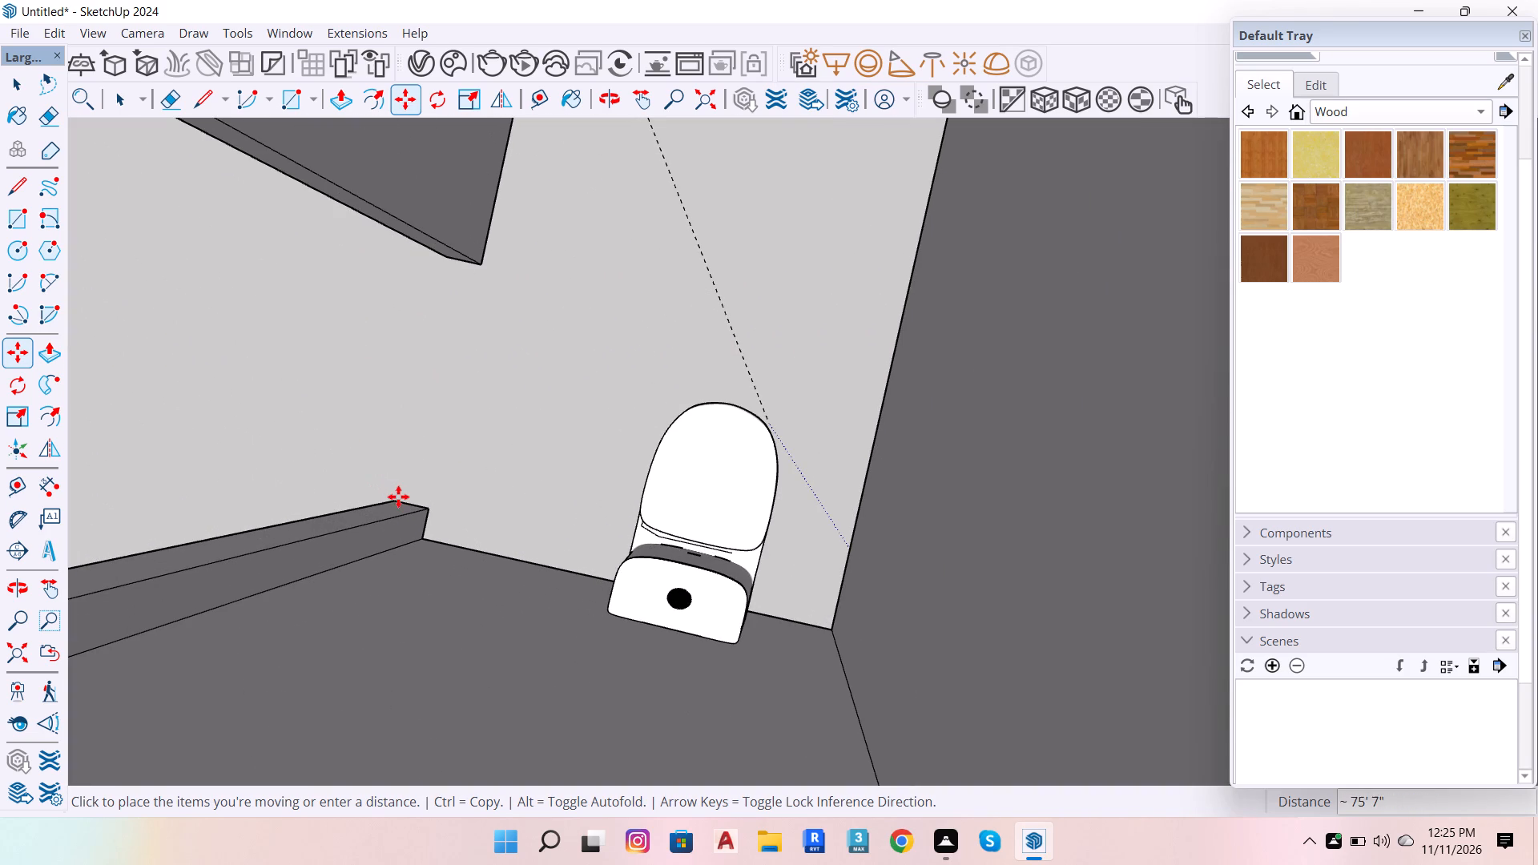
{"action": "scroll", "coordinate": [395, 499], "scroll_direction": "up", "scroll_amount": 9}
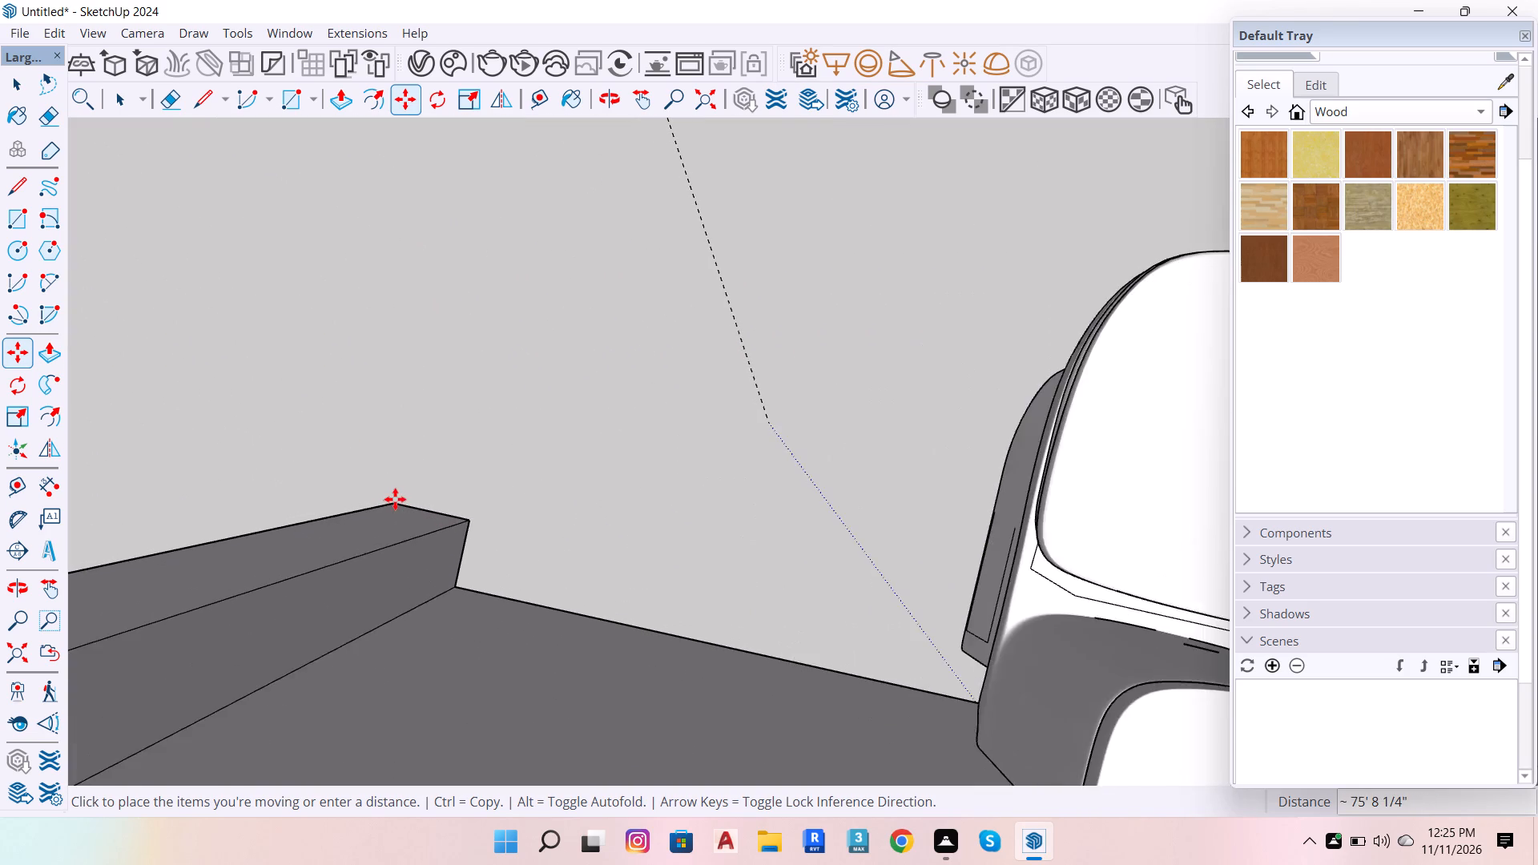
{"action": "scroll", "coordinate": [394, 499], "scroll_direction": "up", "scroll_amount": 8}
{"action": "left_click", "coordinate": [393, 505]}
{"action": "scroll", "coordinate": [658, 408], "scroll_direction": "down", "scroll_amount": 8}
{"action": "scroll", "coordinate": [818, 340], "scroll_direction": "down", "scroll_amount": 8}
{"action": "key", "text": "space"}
Look around the house from several angles to locate the selected brown door.
{"action": "scroll", "coordinate": [727, 320], "scroll_direction": "down", "scroll_amount": 2}
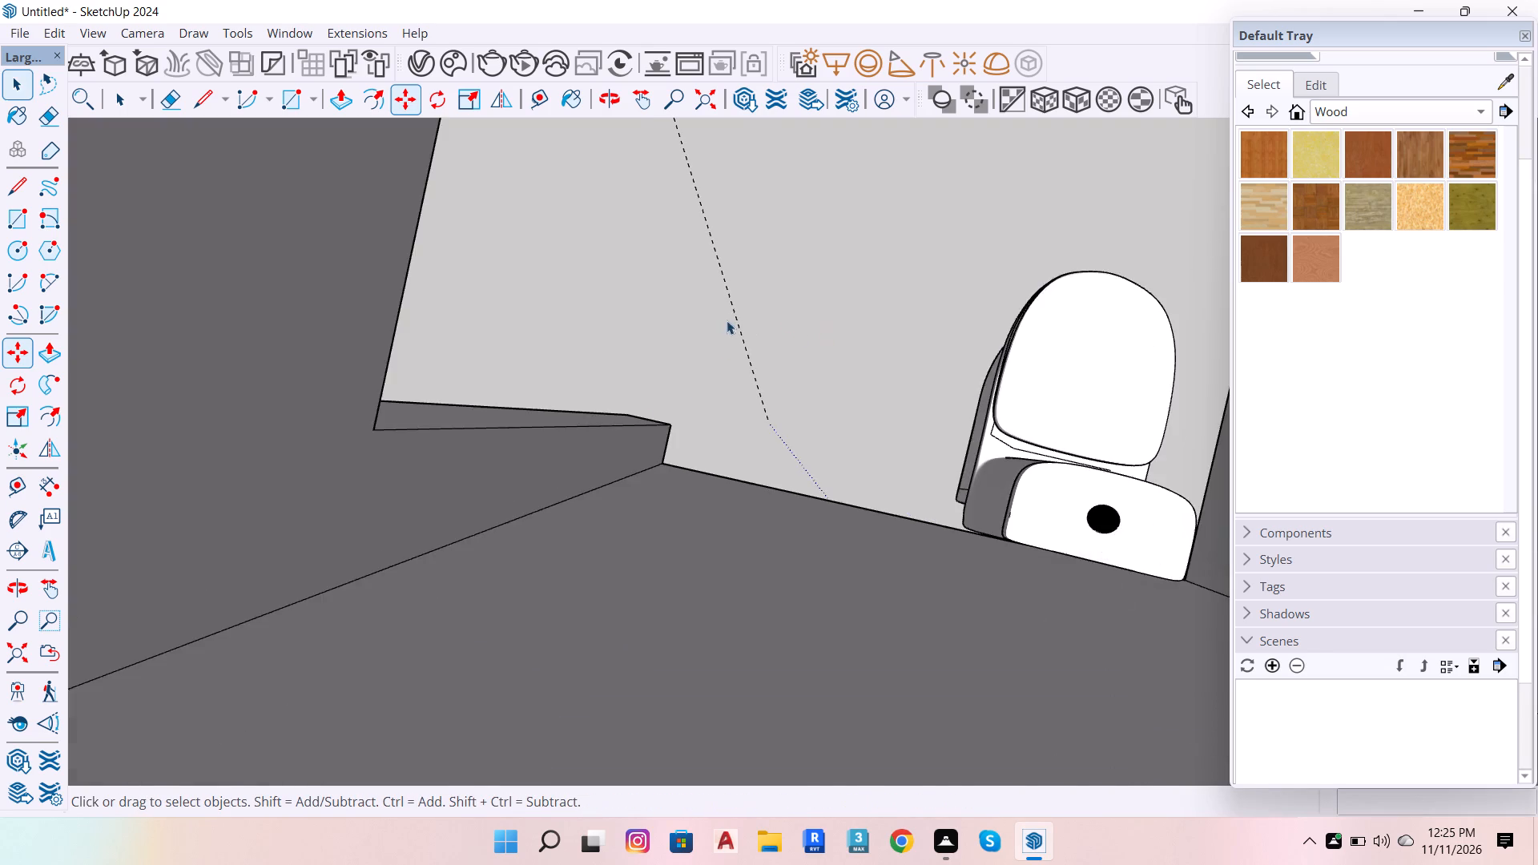
{"action": "scroll", "coordinate": [727, 320], "scroll_direction": "down", "scroll_amount": 13}
{"action": "scroll", "coordinate": [575, 391], "scroll_direction": "down", "scroll_amount": 20}
{"action": "scroll", "coordinate": [575, 391], "scroll_direction": "down", "scroll_amount": 10}
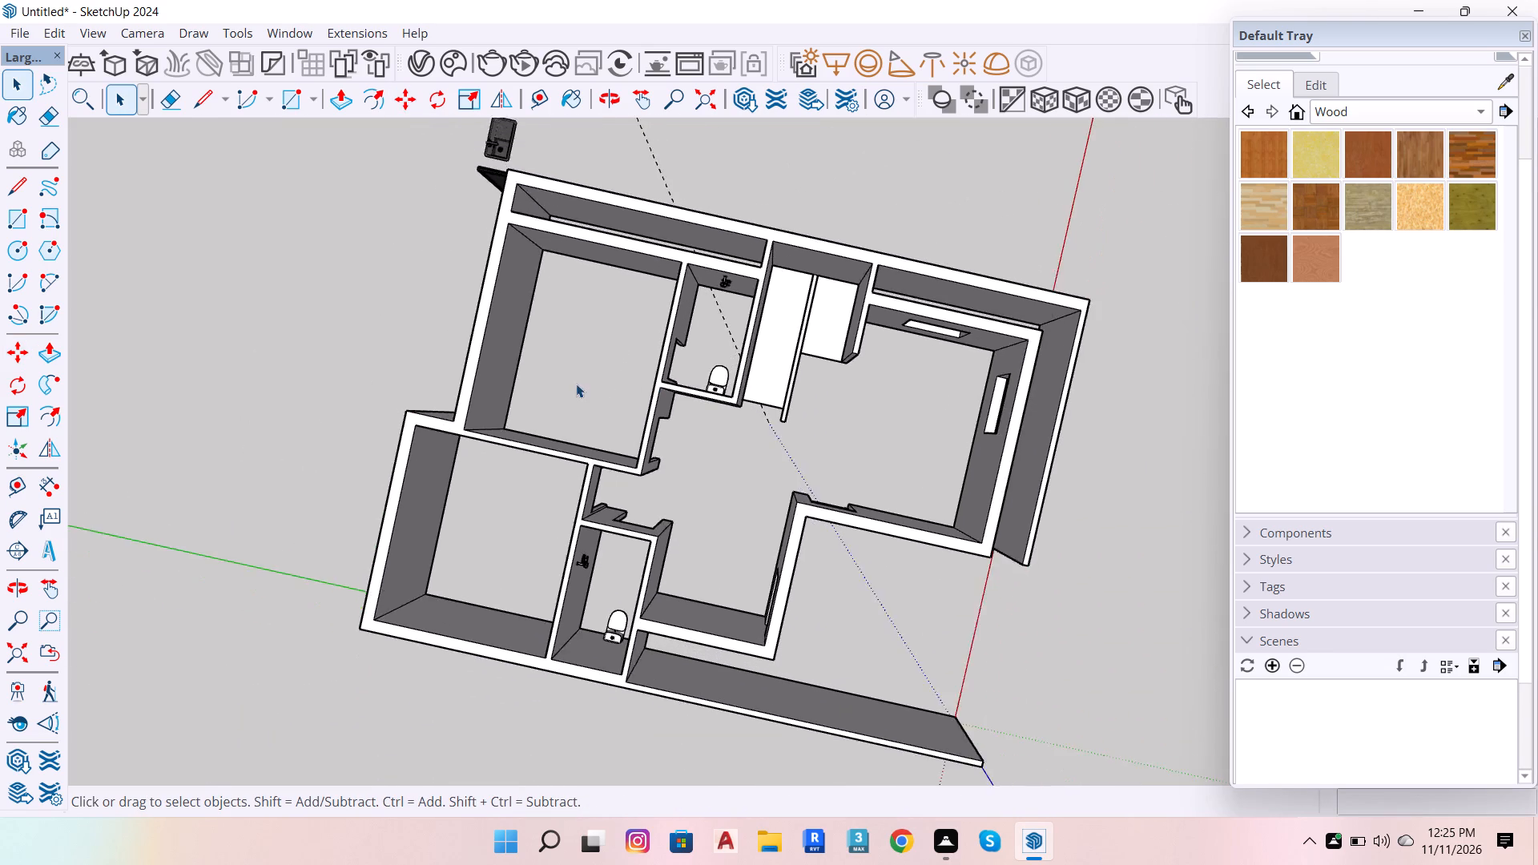
{"action": "scroll", "coordinate": [576, 384], "scroll_direction": "down", "scroll_amount": 2}
{"action": "scroll", "coordinate": [1046, 258], "scroll_direction": "up", "scroll_amount": 15}
{"action": "scroll", "coordinate": [1229, 250], "scroll_direction": "down", "scroll_amount": 6}
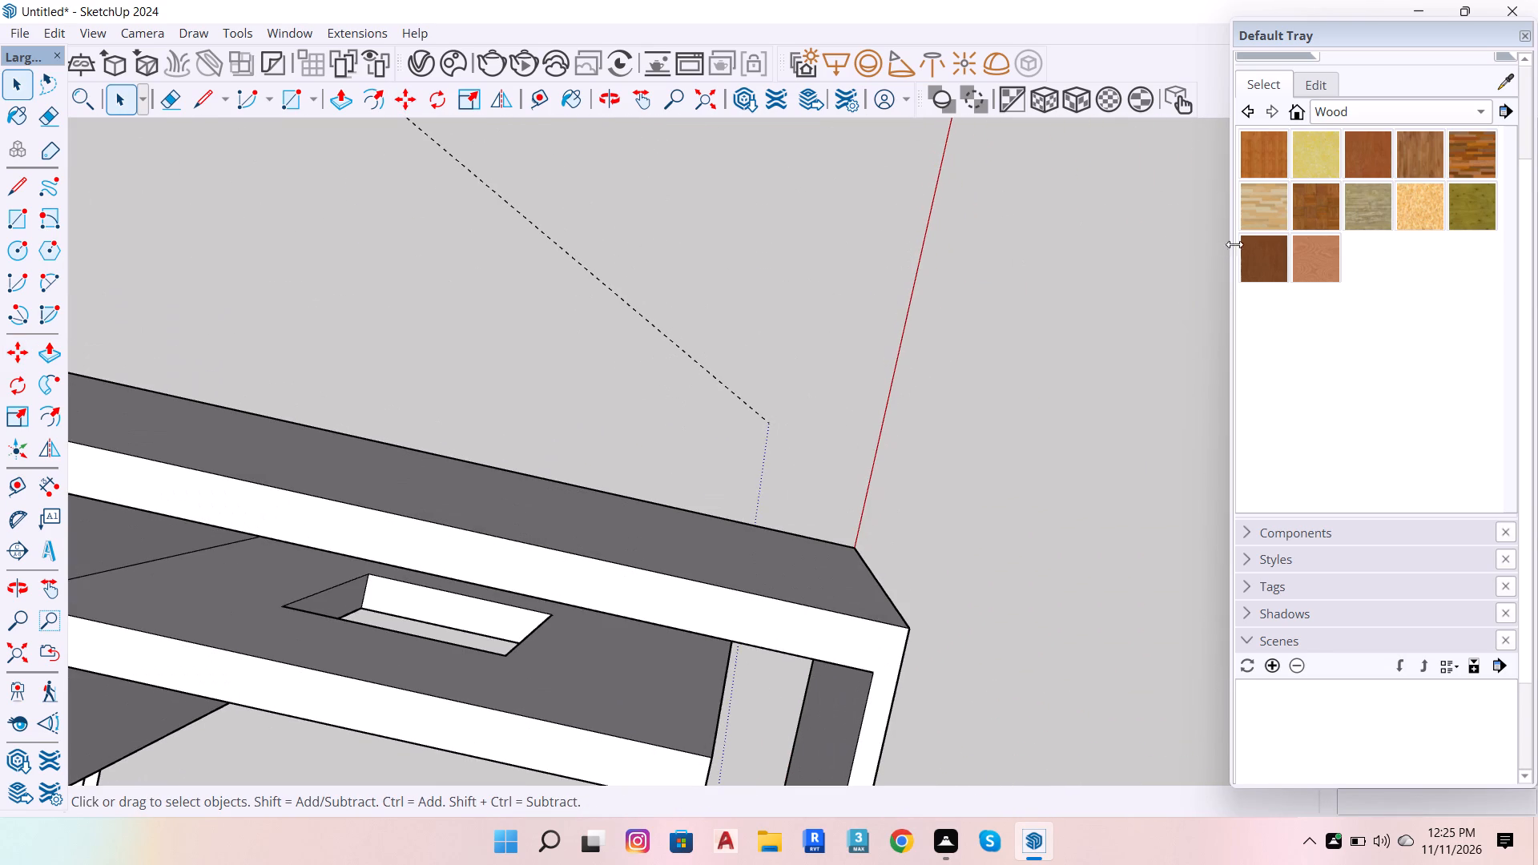
{"action": "scroll", "coordinate": [1234, 244], "scroll_direction": "down", "scroll_amount": 8}
{"action": "scroll", "coordinate": [941, 259], "scroll_direction": "down", "scroll_amount": 20}
{"action": "scroll", "coordinate": [1048, 268], "scroll_direction": "down", "scroll_amount": 7}
{"action": "scroll", "coordinate": [848, 329], "scroll_direction": "down", "scroll_amount": 12}
{"action": "scroll", "coordinate": [1001, 277], "scroll_direction": "up", "scroll_amount": 20}
{"action": "scroll", "coordinate": [1001, 277], "scroll_direction": "up", "scroll_amount": 2}
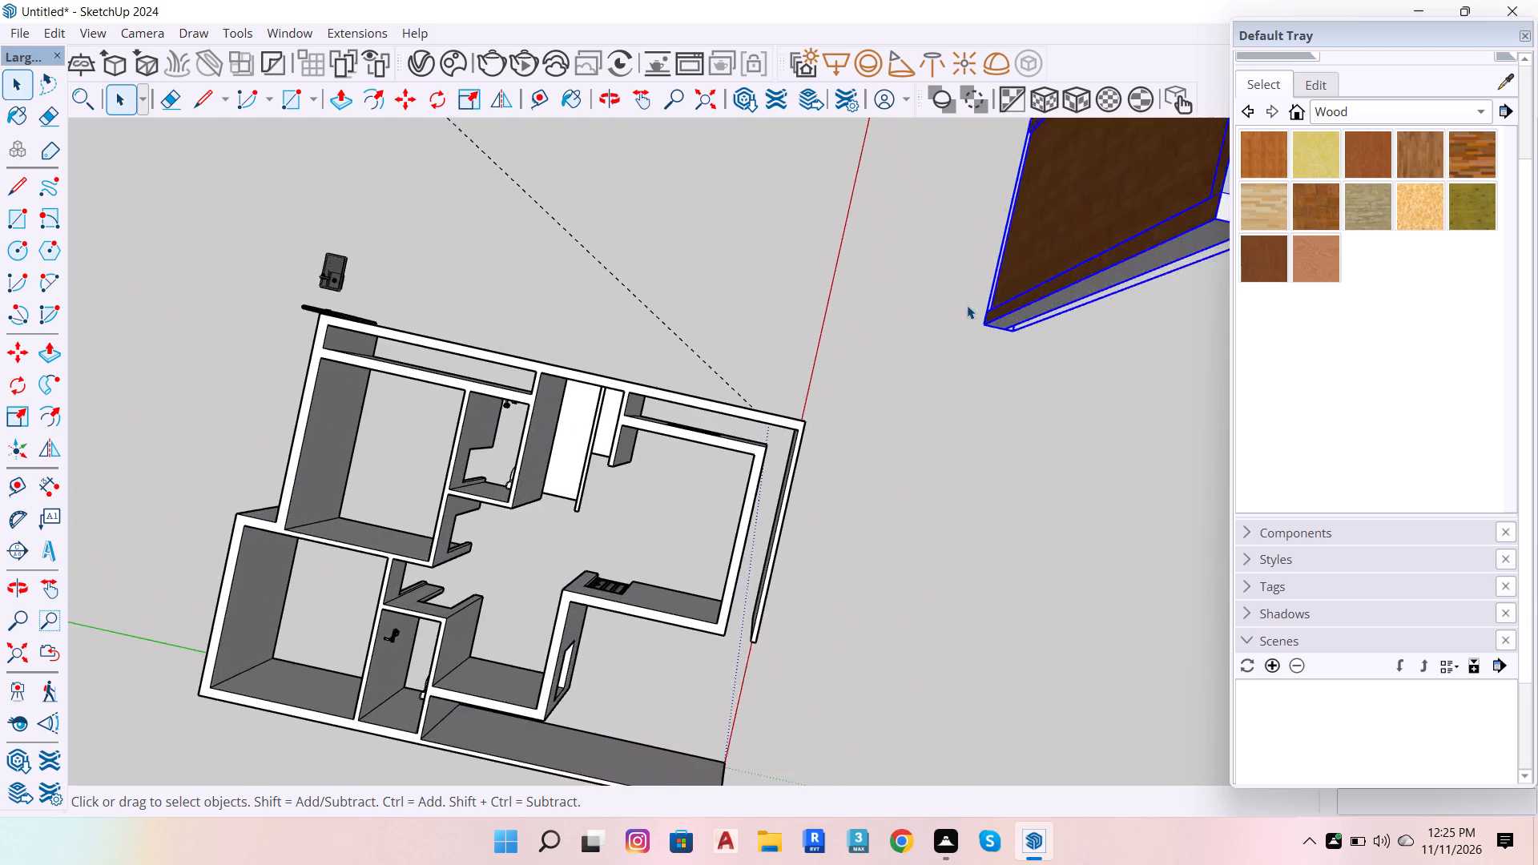
{"action": "scroll", "coordinate": [968, 306], "scroll_direction": "up", "scroll_amount": 4}
{"action": "scroll", "coordinate": [1005, 331], "scroll_direction": "down", "scroll_amount": 6}
{"action": "key", "text": "o"}
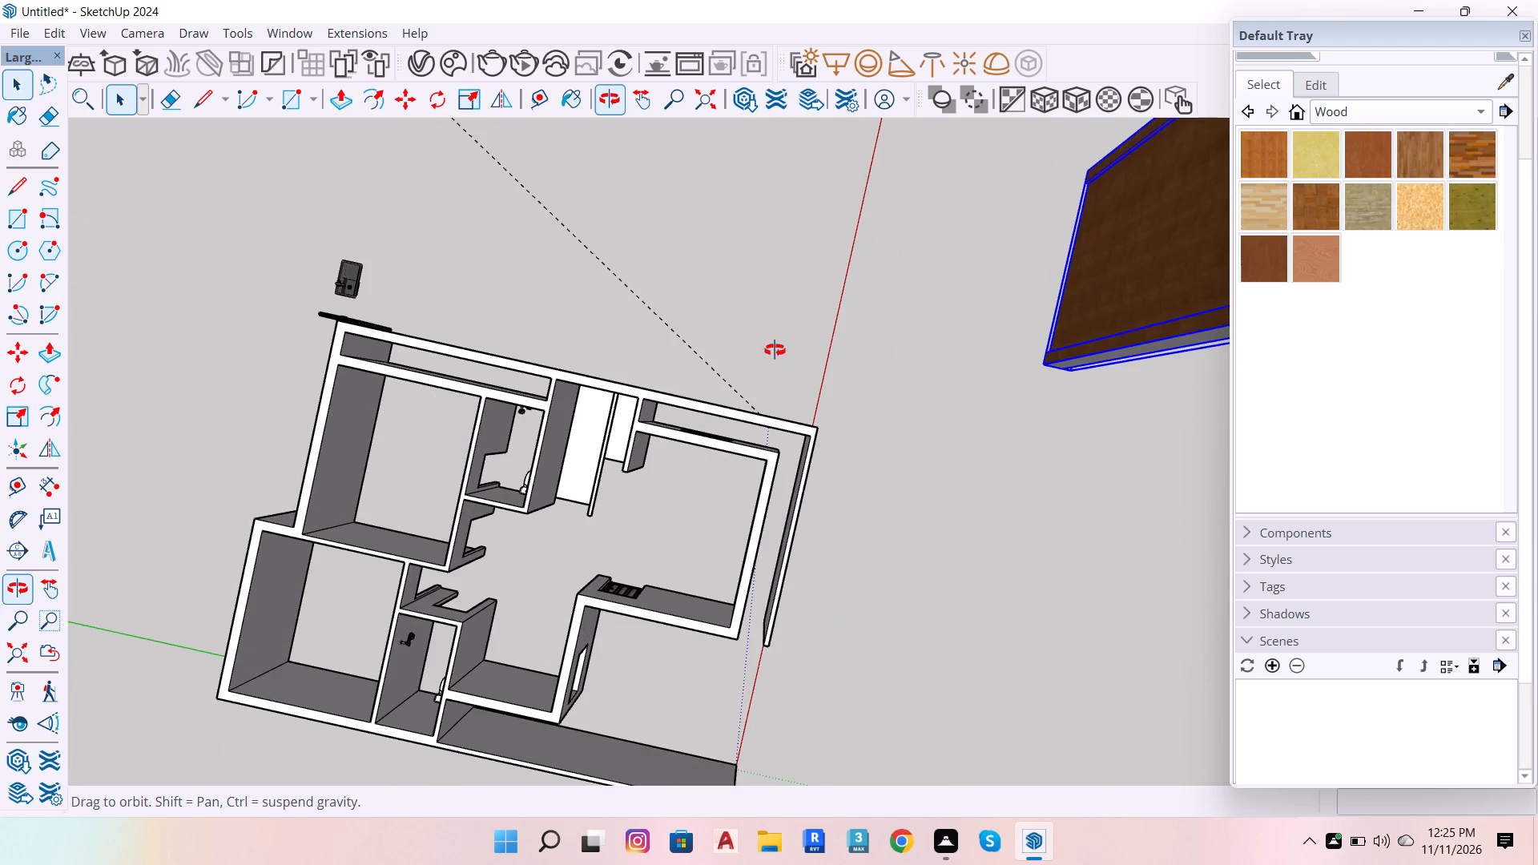
{"action": "left_click_drag", "start_coordinate": [775, 351], "coordinate": [1051, 247]}
{"action": "left_click_drag", "start_coordinate": [473, 430], "coordinate": [1158, 376]}
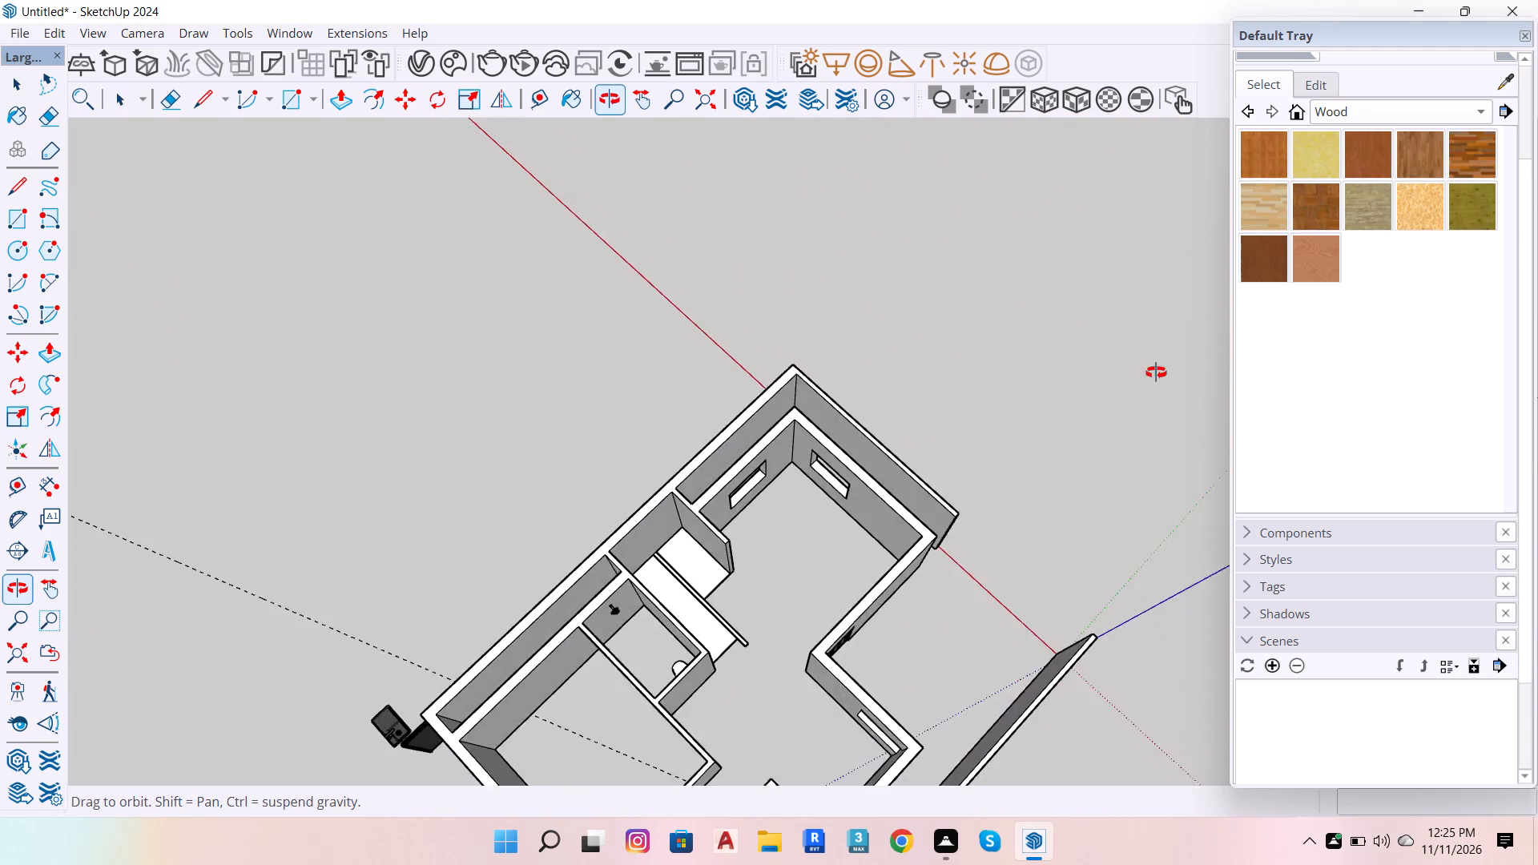
{"action": "scroll", "coordinate": [790, 380], "scroll_direction": "down", "scroll_amount": 8}
{"action": "left_click_drag", "start_coordinate": [695, 488], "coordinate": [869, 444]}
{"action": "scroll", "coordinate": [869, 454], "scroll_direction": "down", "scroll_amount": 13}
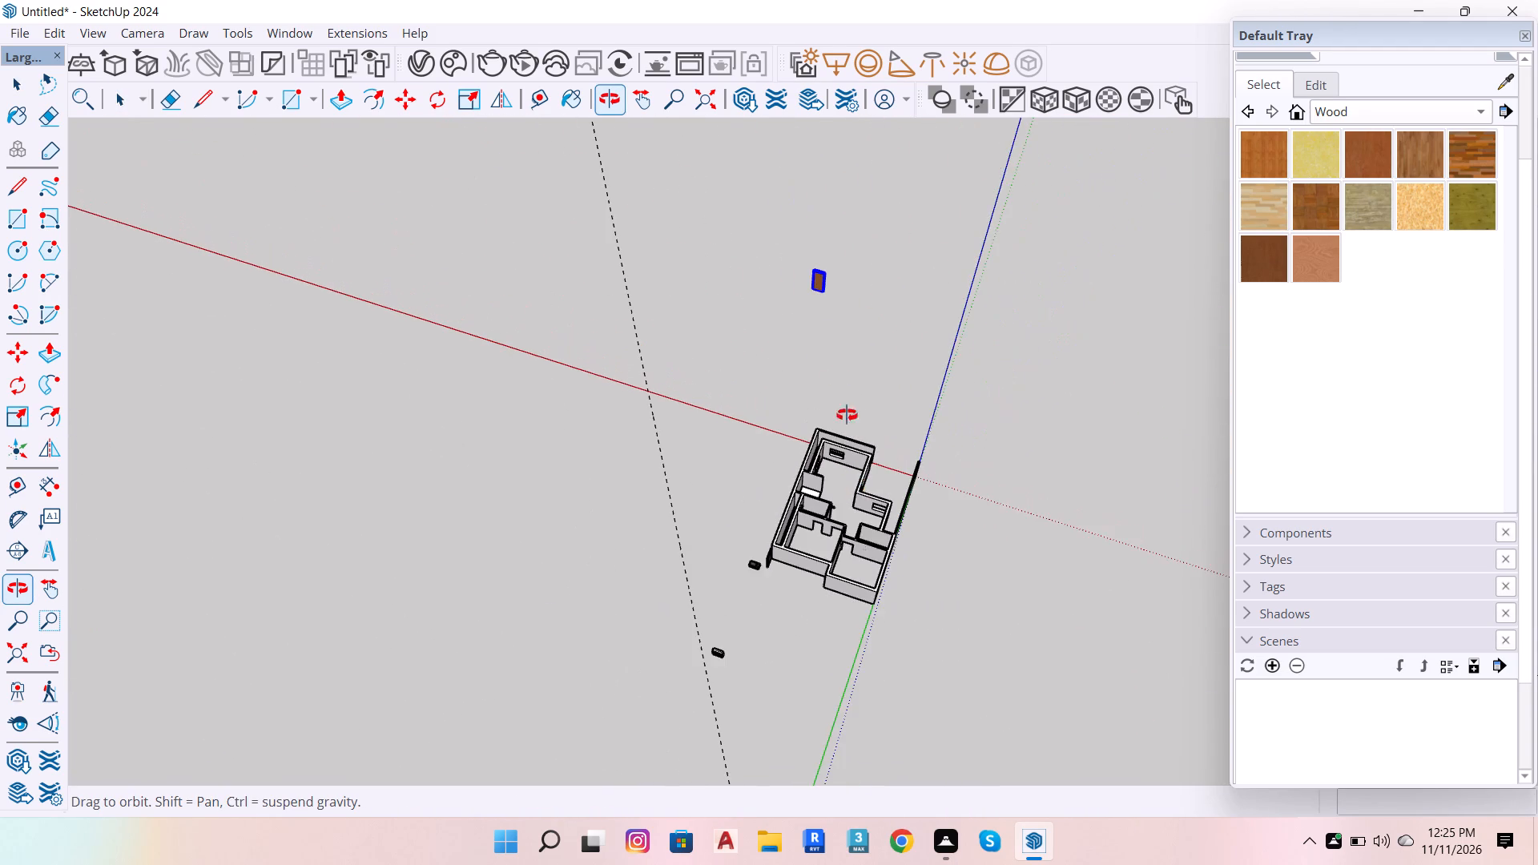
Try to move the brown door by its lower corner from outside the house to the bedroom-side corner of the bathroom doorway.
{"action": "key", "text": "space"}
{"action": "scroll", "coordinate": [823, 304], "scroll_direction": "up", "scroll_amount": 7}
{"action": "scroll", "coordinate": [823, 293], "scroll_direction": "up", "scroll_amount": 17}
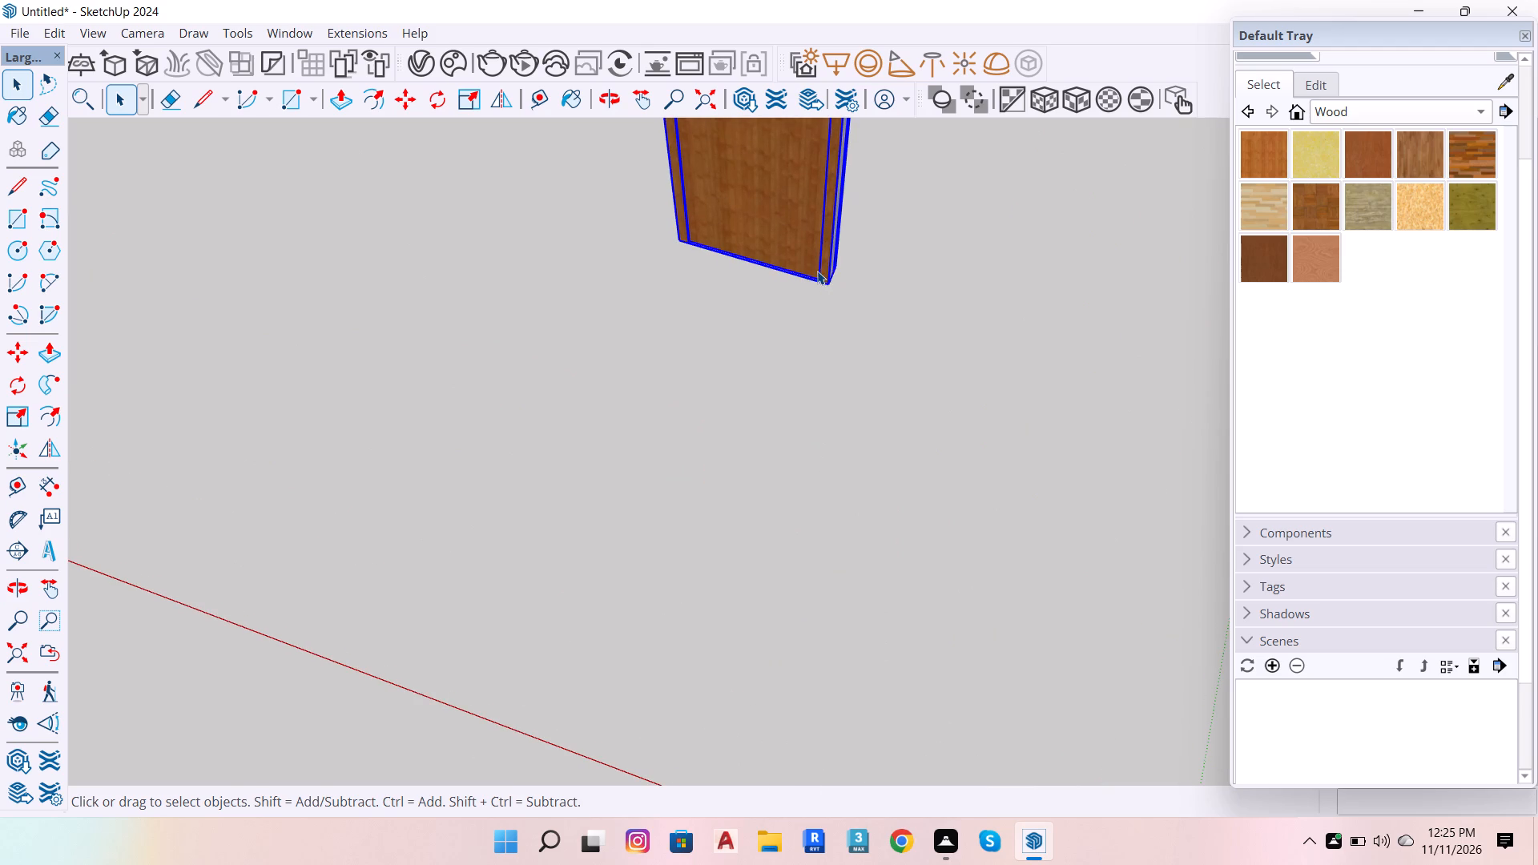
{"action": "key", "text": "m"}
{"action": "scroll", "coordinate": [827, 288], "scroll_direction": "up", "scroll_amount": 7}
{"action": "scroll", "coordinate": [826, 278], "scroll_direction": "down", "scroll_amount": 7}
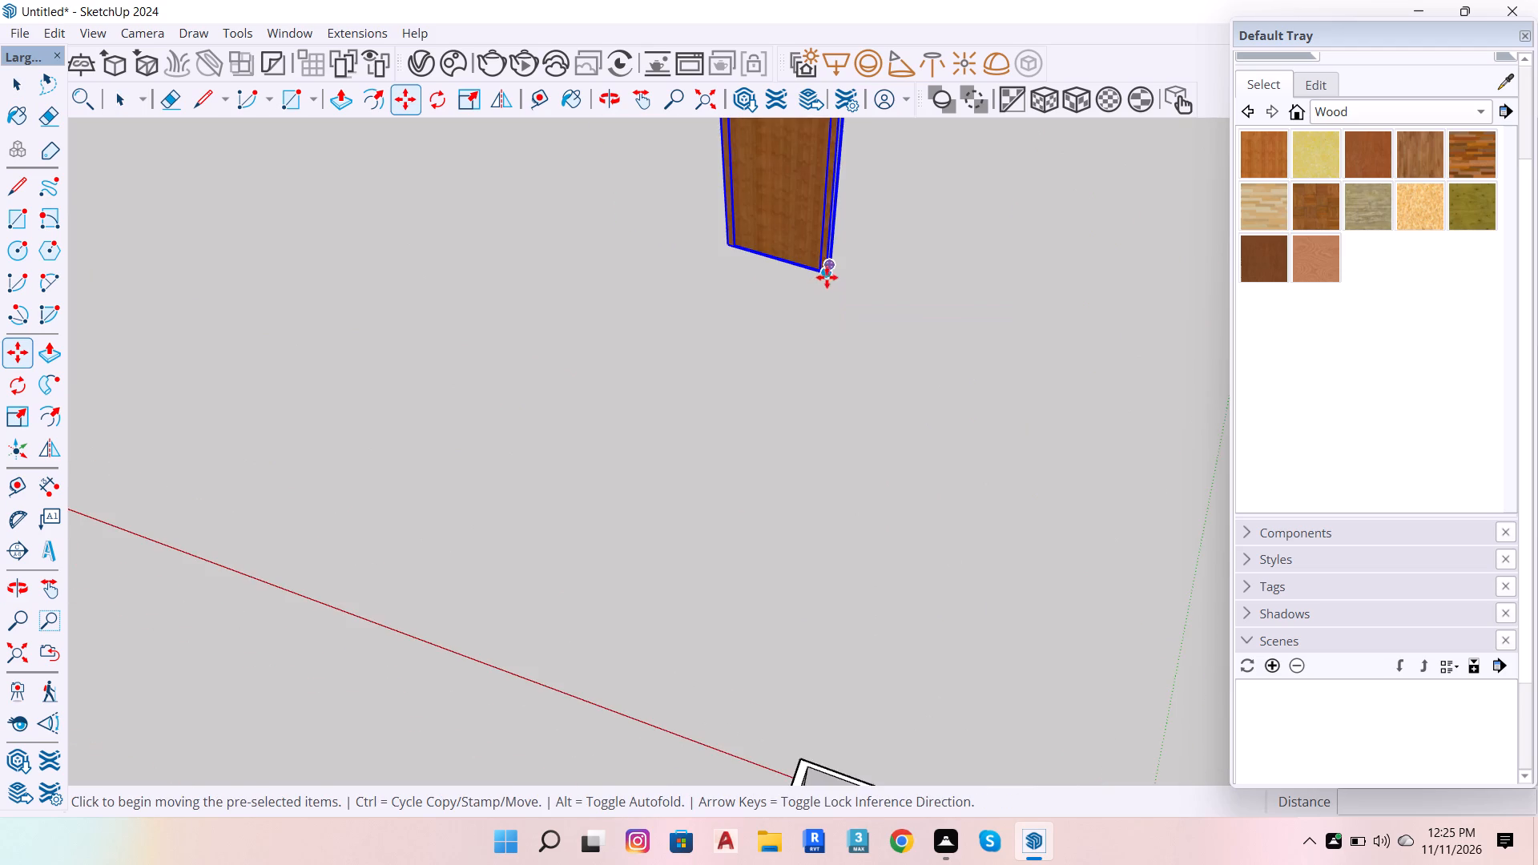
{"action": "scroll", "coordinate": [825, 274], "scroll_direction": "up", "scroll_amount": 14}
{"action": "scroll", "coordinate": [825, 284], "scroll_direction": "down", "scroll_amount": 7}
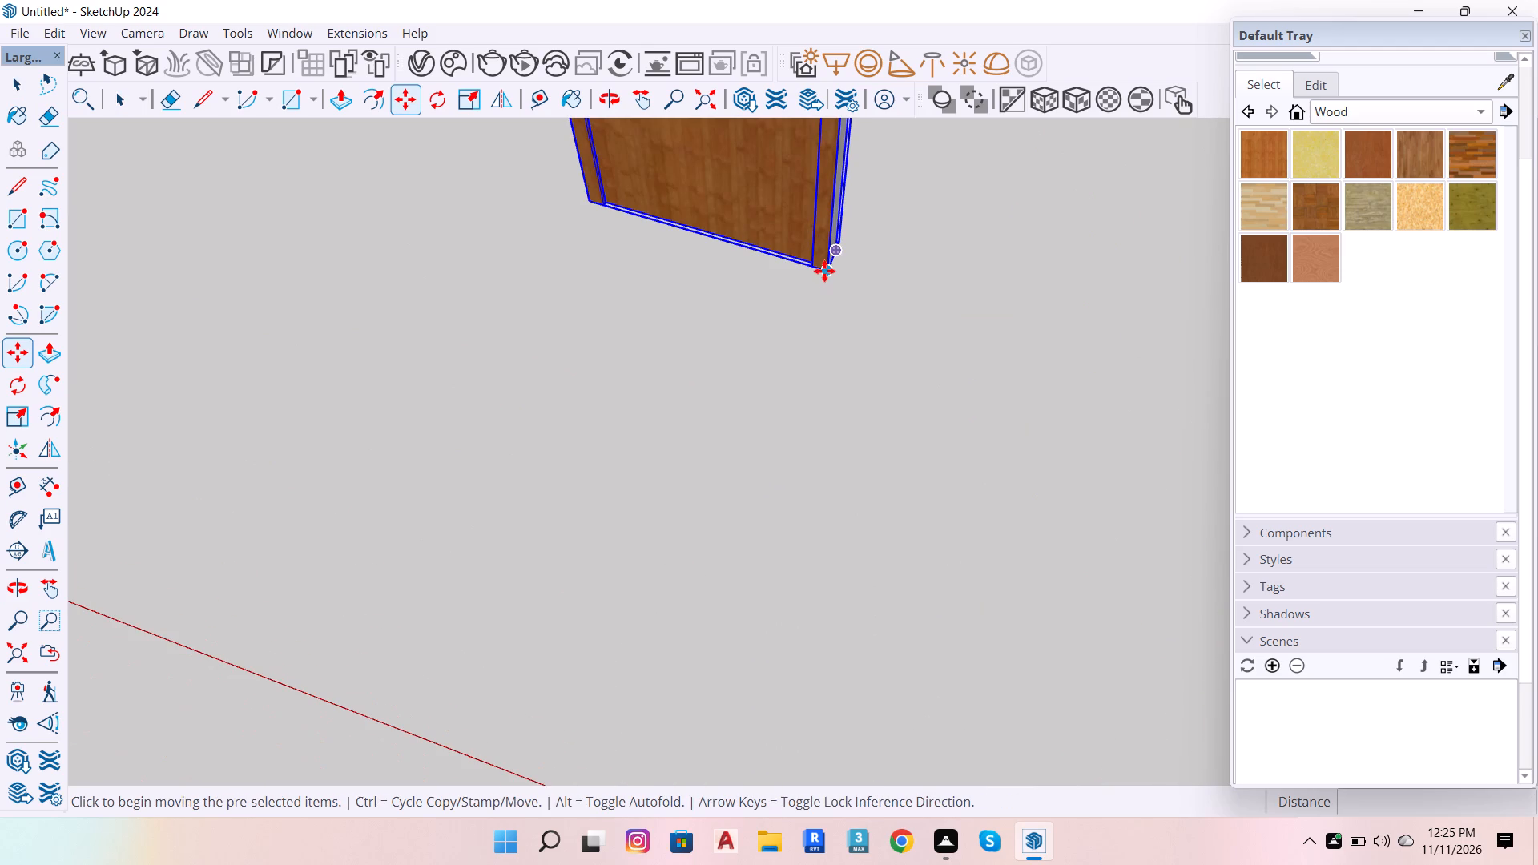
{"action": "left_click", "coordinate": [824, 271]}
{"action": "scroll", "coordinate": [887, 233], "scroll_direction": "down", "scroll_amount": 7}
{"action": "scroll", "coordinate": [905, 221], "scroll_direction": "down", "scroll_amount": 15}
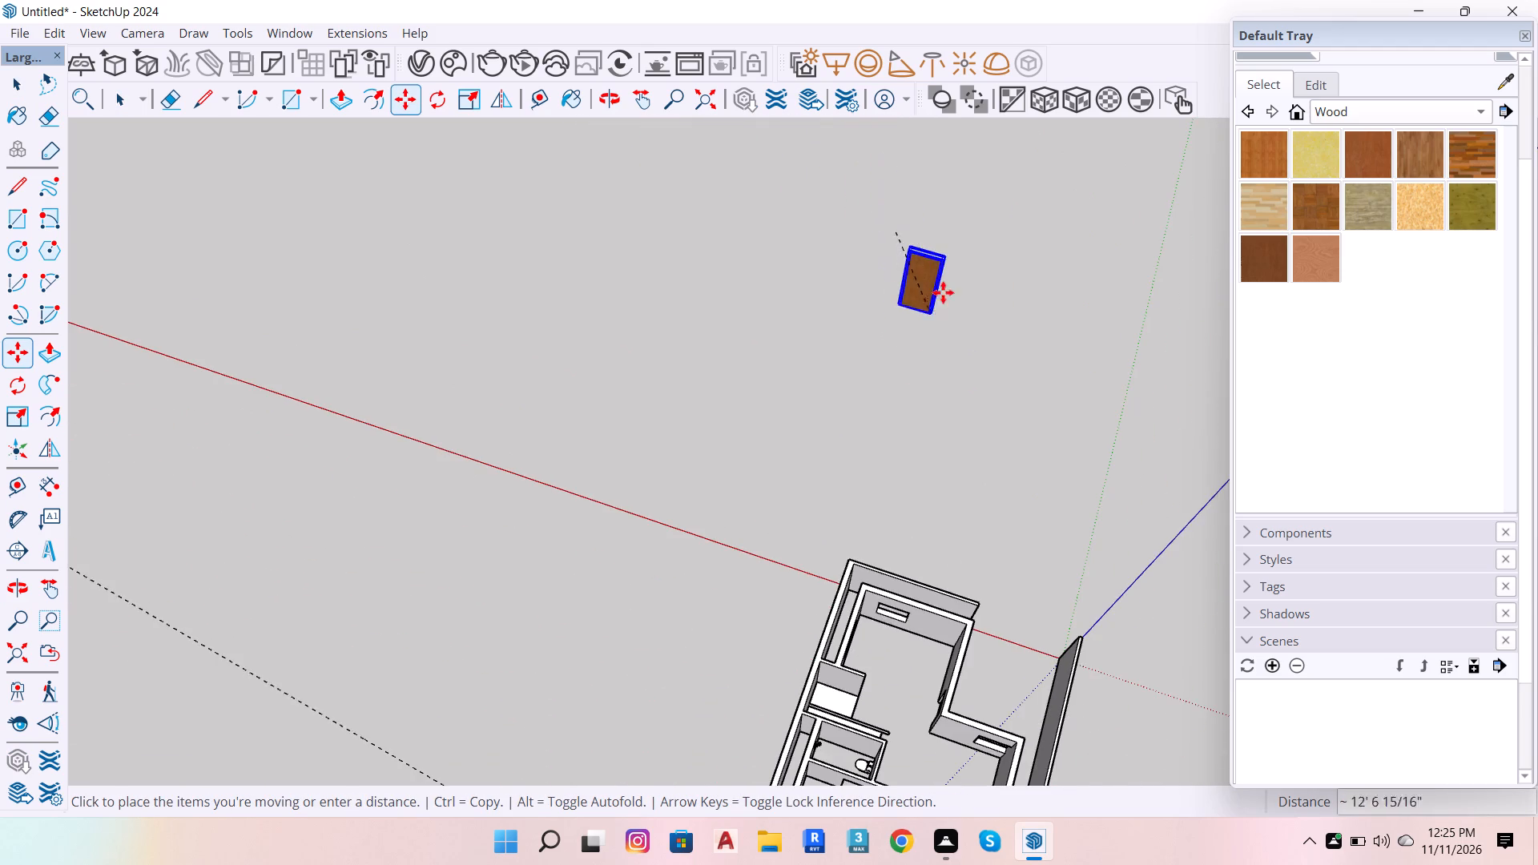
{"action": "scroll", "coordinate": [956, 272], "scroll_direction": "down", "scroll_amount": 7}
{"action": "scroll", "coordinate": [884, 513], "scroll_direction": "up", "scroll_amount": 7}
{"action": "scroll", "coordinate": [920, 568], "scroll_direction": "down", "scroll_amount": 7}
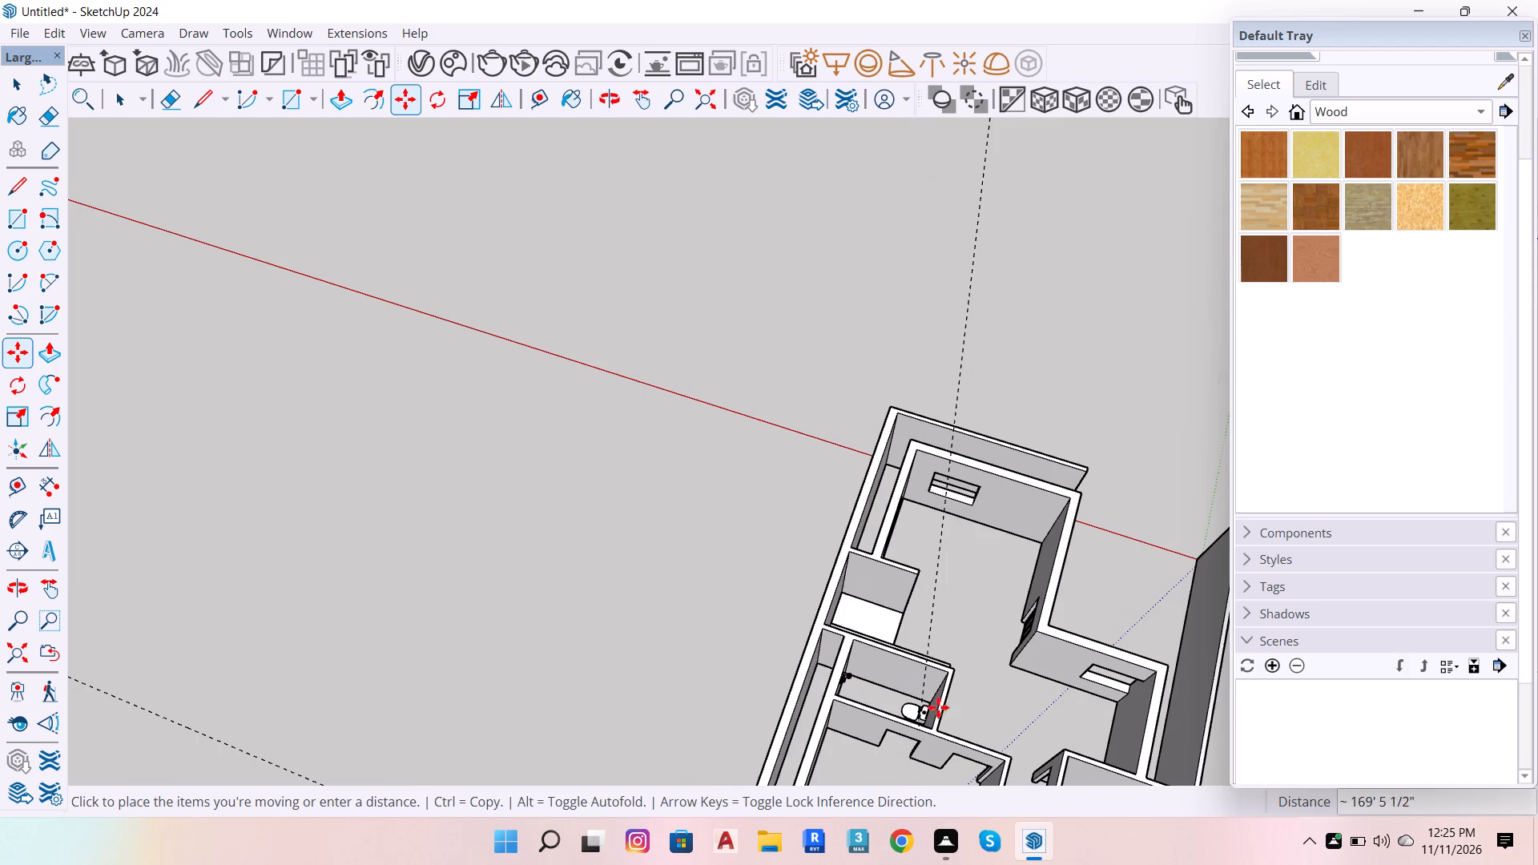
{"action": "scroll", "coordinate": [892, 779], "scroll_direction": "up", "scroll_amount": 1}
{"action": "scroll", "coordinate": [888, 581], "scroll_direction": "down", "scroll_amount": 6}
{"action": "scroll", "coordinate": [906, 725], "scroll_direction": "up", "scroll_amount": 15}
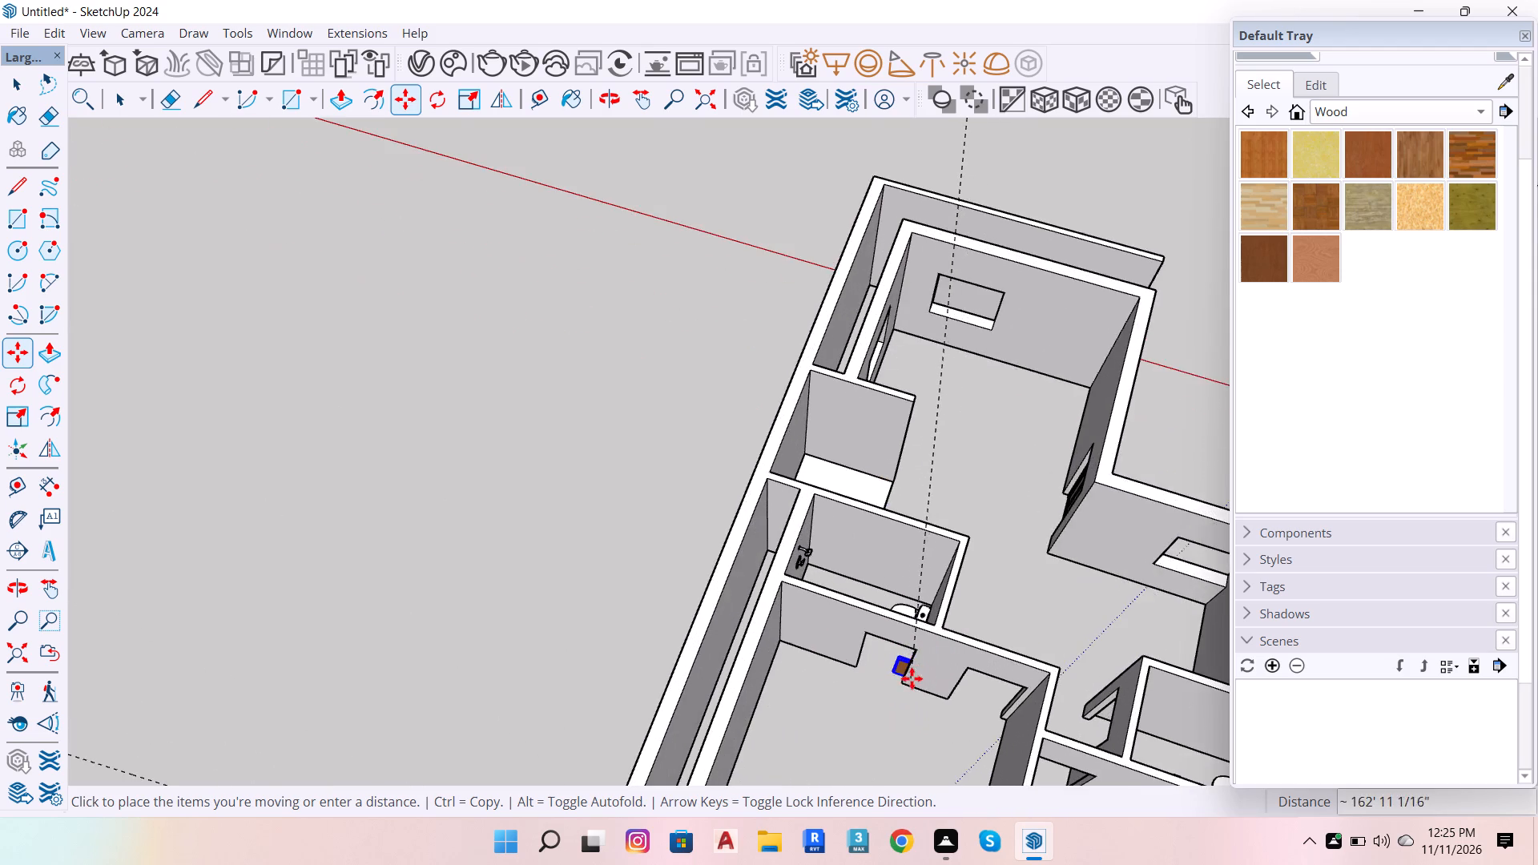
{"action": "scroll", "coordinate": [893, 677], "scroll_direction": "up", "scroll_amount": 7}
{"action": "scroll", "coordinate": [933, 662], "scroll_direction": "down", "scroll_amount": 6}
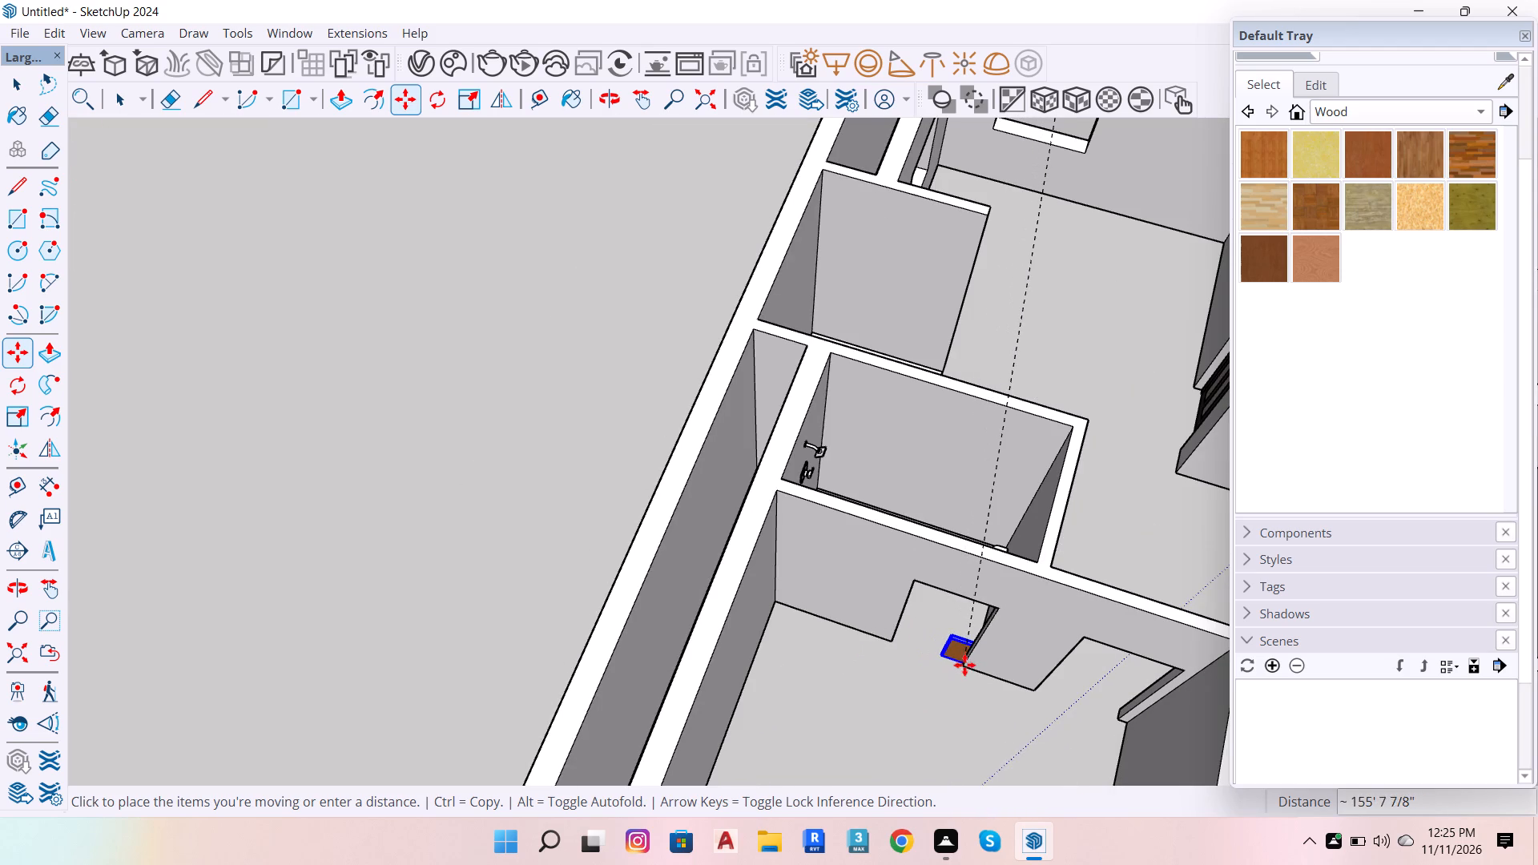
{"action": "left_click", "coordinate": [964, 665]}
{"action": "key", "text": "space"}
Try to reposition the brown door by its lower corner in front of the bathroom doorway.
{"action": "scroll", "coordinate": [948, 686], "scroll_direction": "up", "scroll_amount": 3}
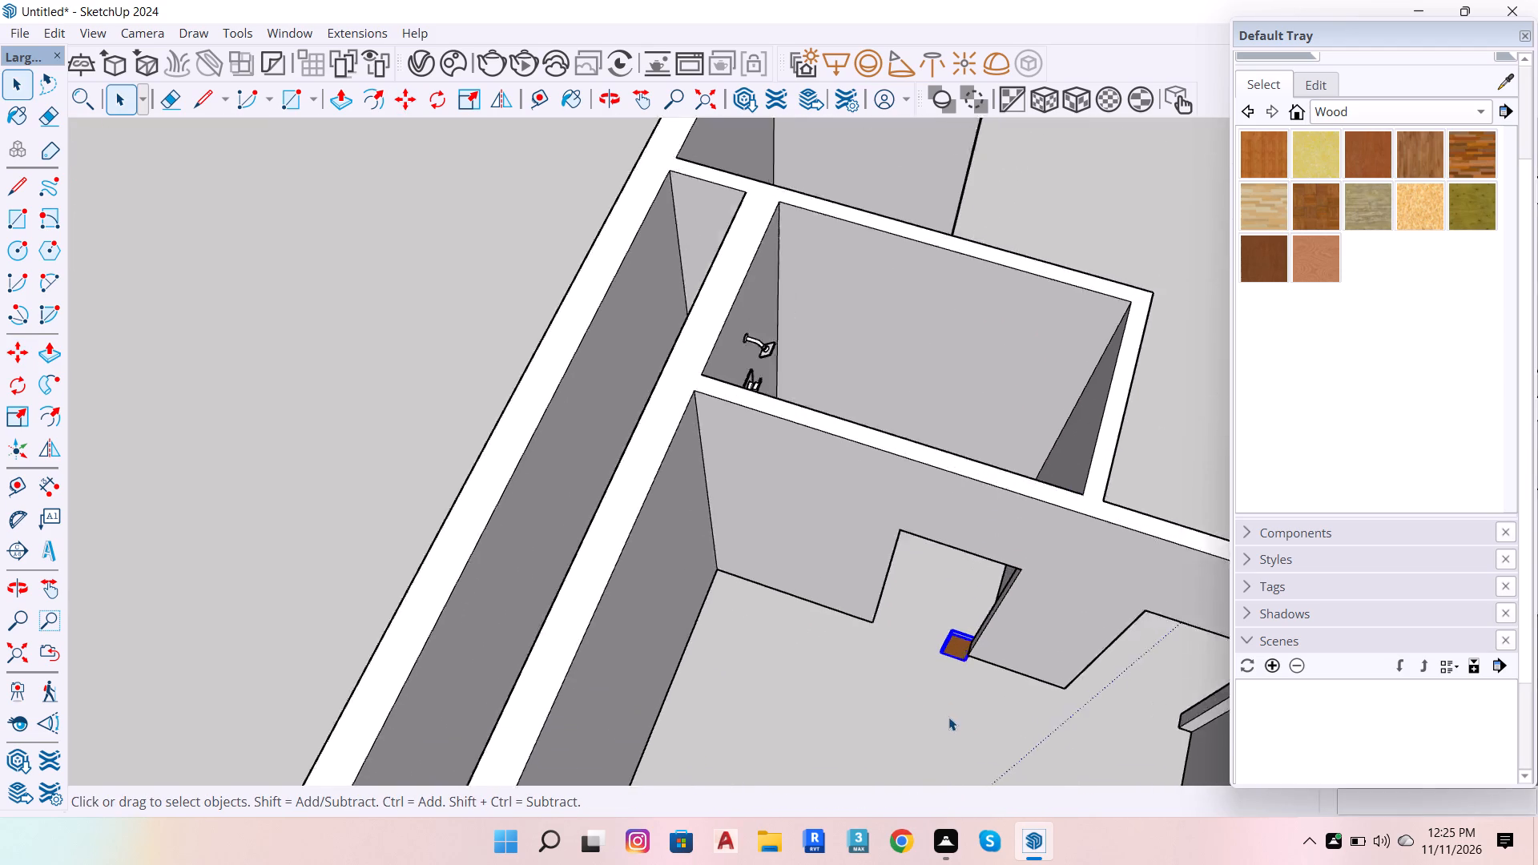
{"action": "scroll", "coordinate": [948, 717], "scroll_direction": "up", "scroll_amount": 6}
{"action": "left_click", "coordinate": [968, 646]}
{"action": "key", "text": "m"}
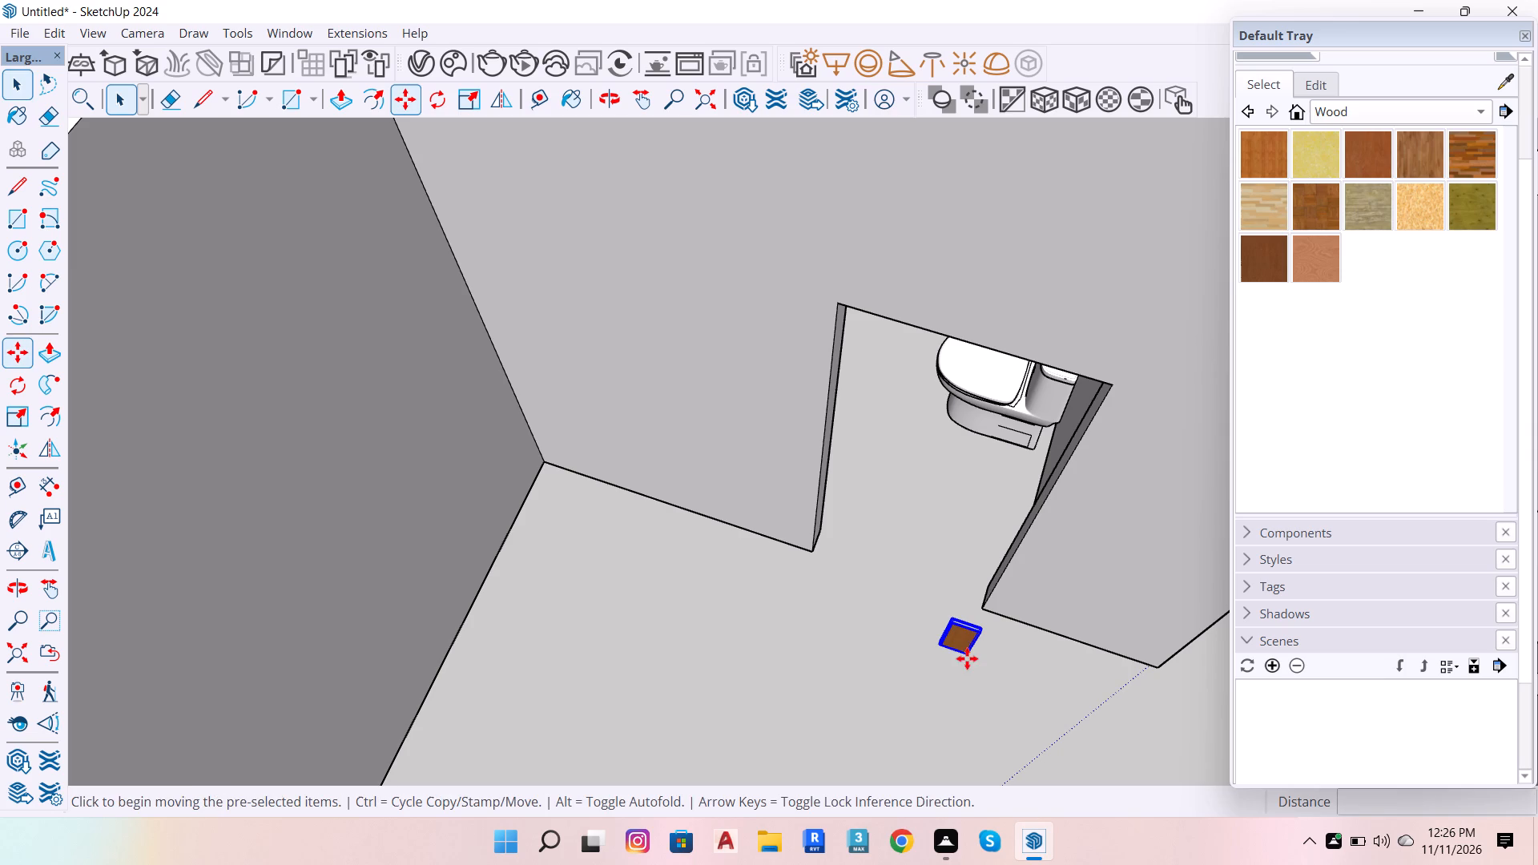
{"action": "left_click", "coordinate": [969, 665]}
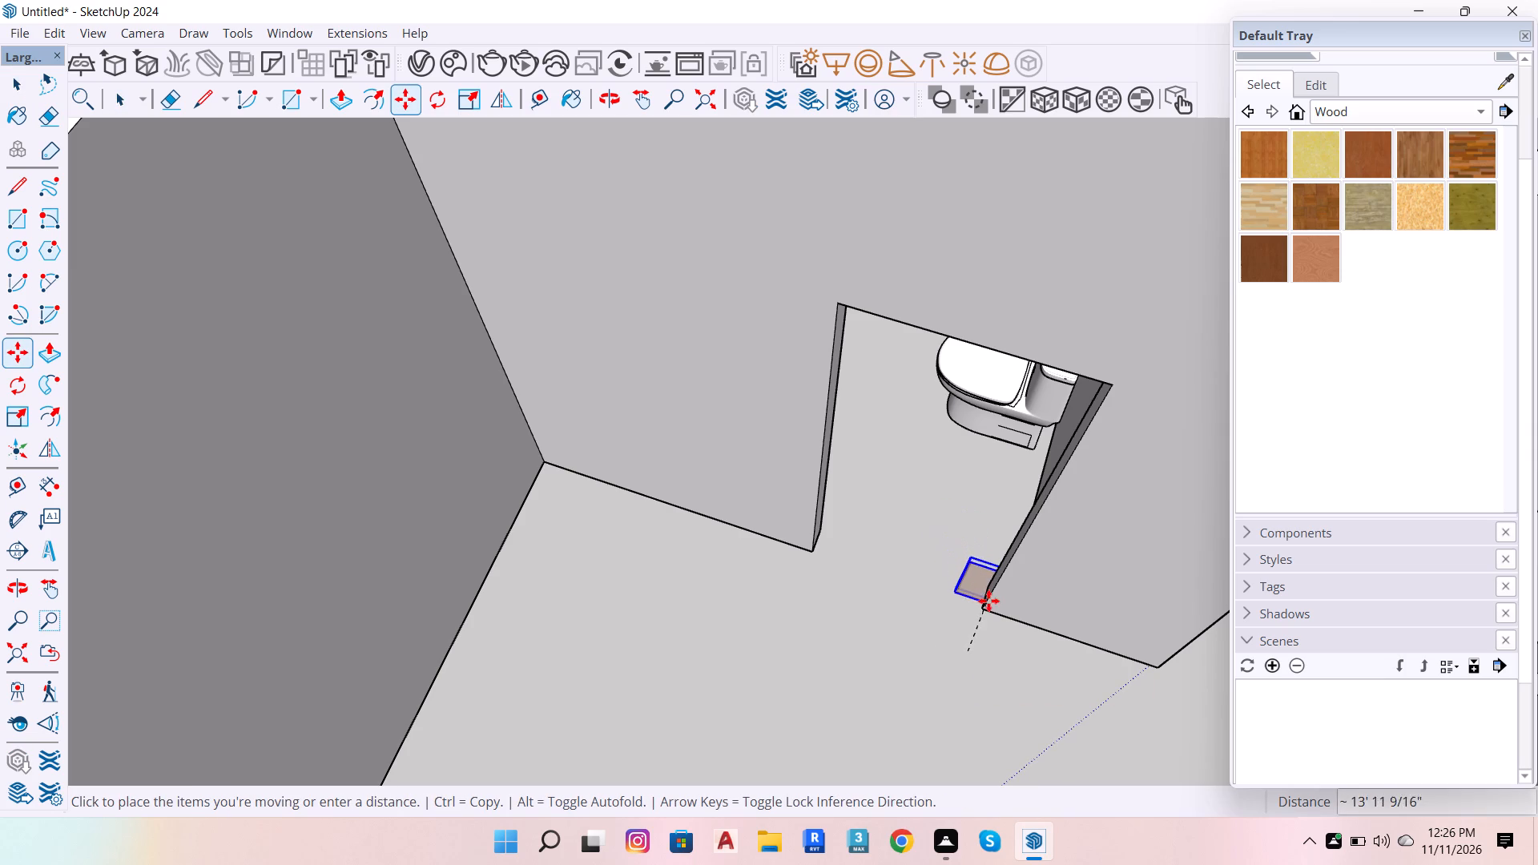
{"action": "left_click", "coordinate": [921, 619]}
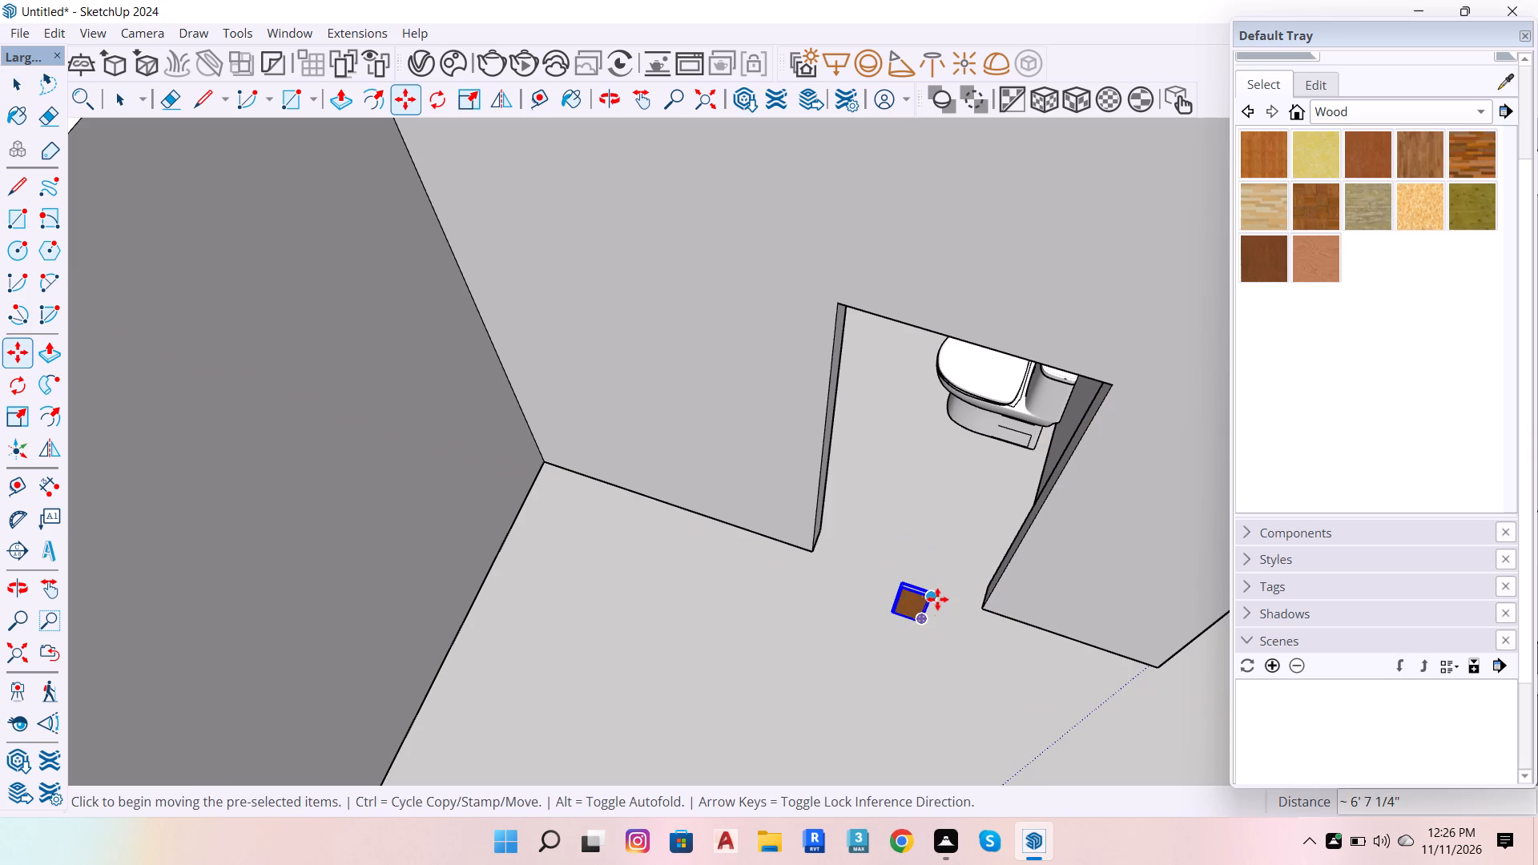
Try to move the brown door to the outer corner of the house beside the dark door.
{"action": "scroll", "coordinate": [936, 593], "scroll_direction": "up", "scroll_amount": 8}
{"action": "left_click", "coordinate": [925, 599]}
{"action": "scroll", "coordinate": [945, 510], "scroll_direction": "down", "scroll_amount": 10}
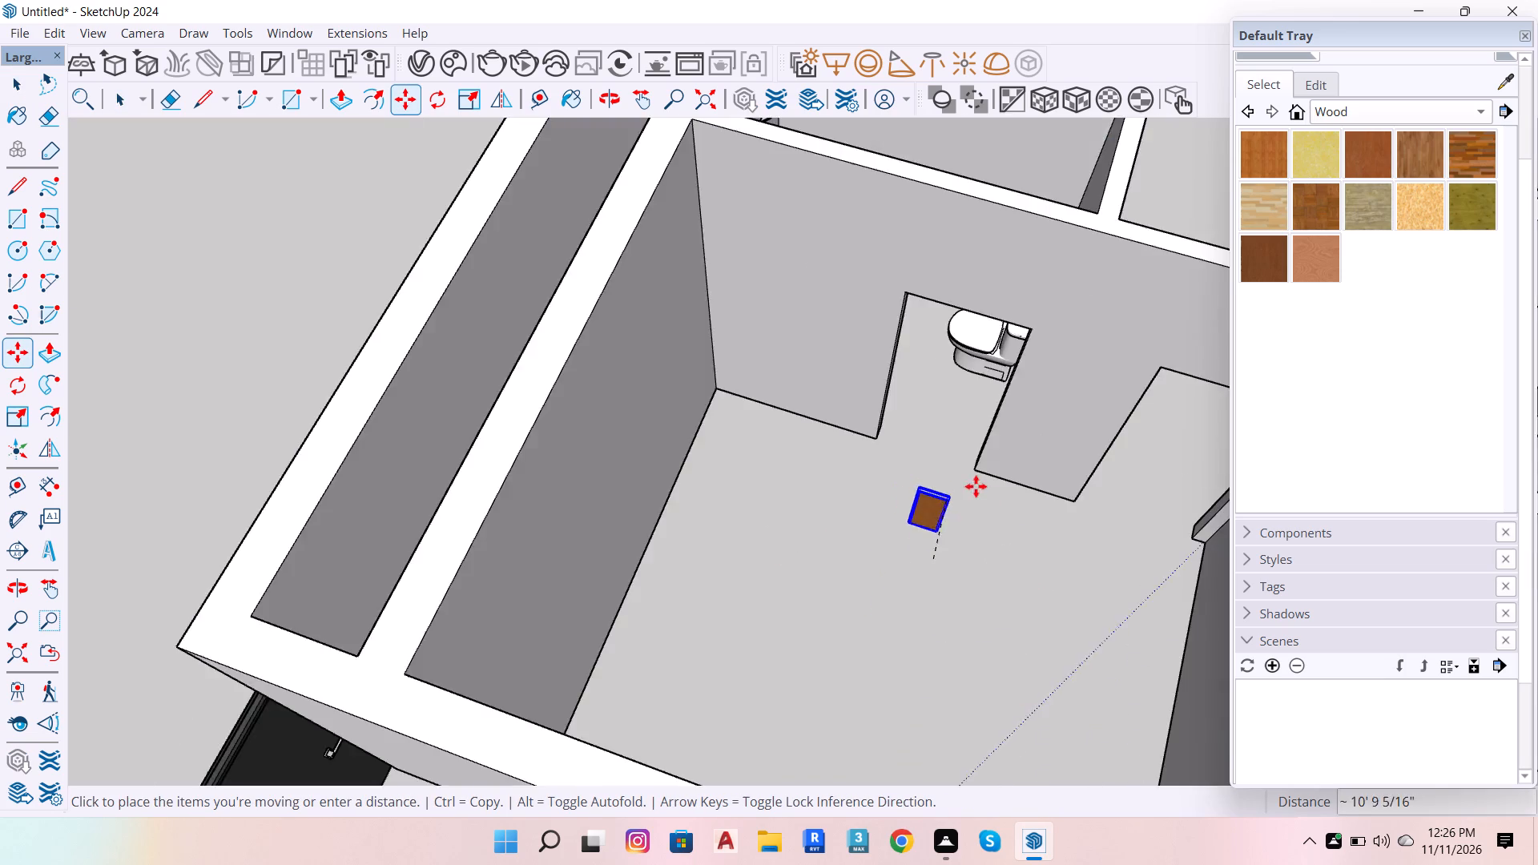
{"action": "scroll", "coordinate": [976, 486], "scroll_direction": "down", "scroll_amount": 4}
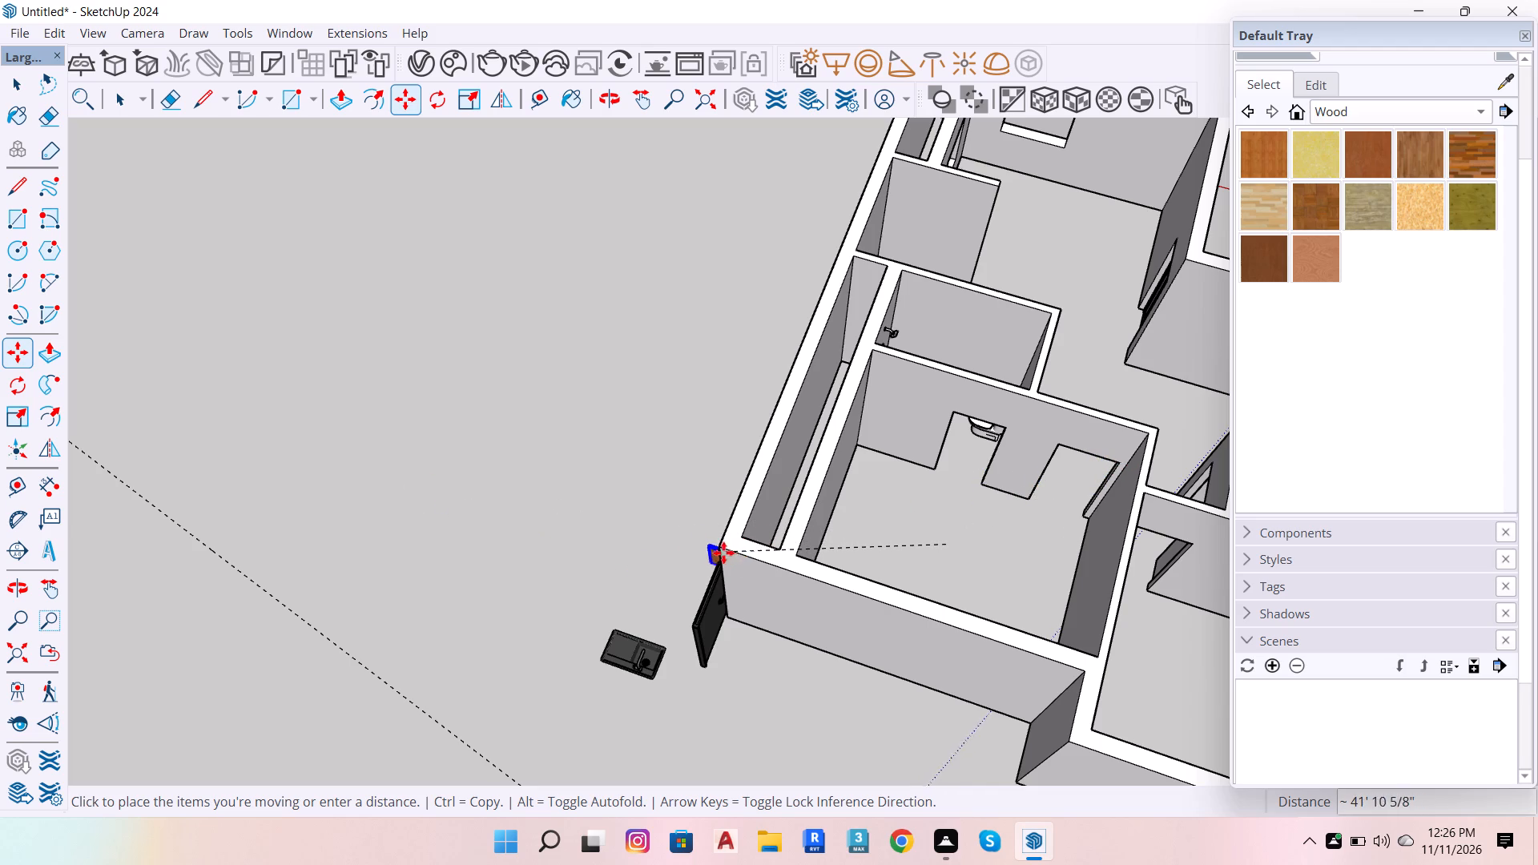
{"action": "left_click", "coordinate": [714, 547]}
Delete the selected brown wooden door.
{"action": "key", "text": "space"}
{"action": "scroll", "coordinate": [699, 549], "scroll_direction": "up", "scroll_amount": 8}
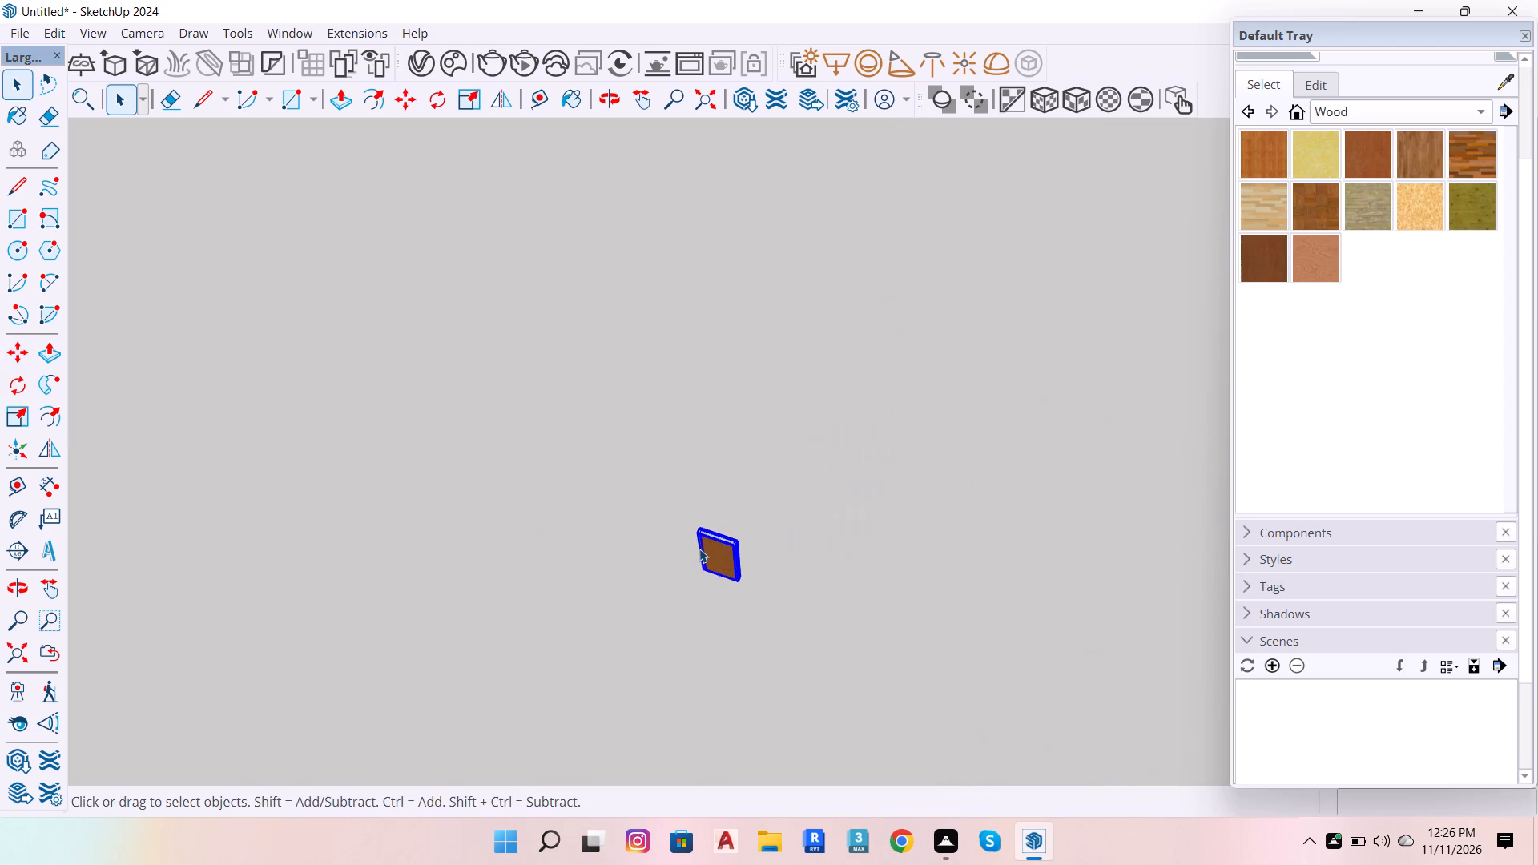
{"action": "key", "text": "shift+Delete"}
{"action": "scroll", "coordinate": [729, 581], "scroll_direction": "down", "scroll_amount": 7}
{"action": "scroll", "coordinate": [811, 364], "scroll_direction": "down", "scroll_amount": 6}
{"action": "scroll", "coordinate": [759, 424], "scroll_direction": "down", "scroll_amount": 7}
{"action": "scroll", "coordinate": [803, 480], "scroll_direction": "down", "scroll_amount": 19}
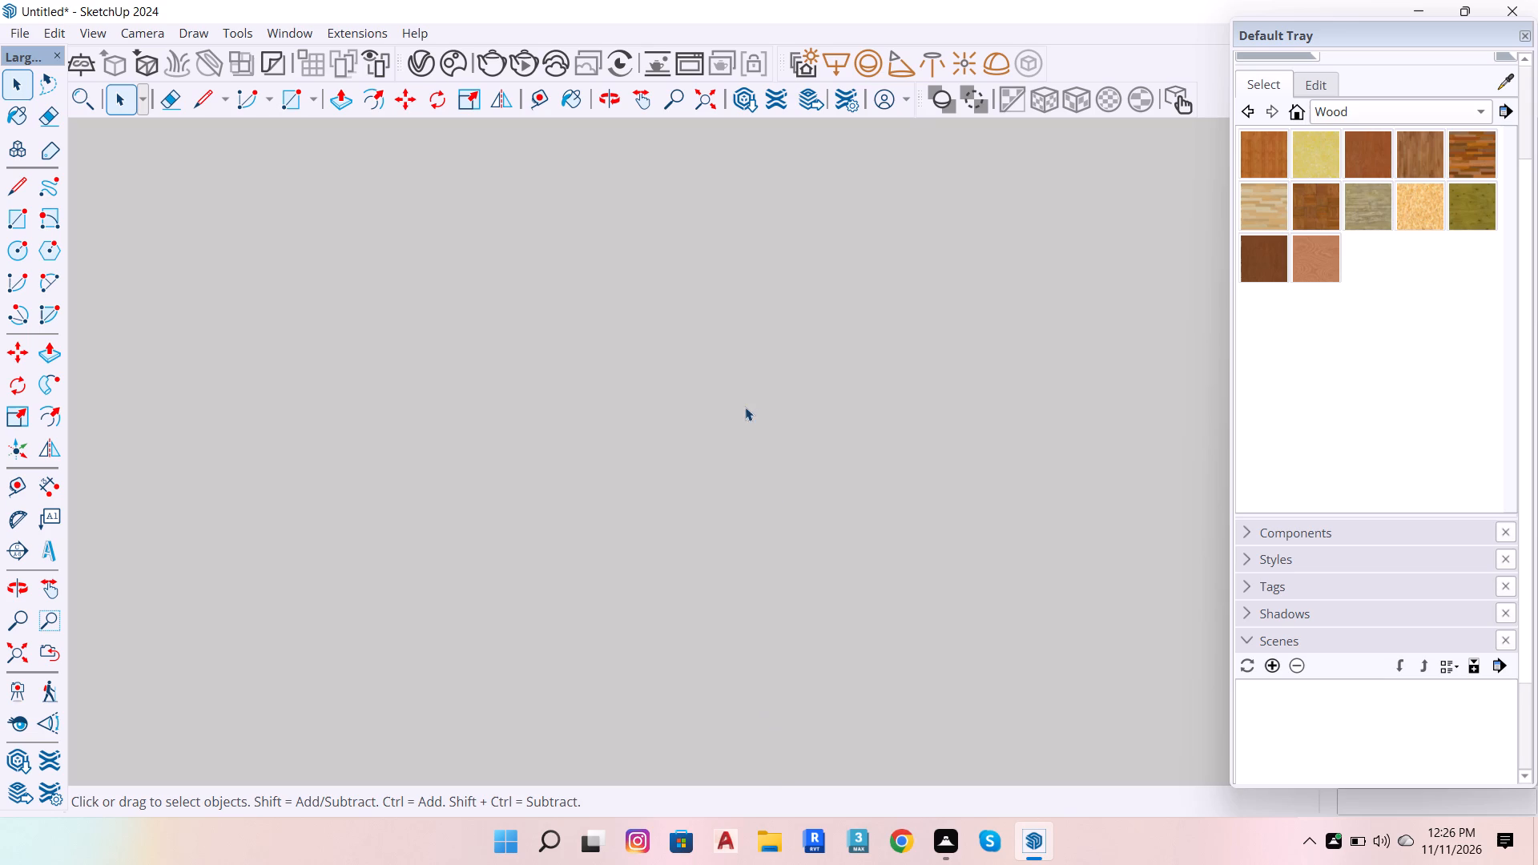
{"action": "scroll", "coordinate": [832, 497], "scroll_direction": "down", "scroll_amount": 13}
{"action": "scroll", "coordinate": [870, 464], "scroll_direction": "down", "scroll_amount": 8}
Move the dark door by its lower corner from outside the house to the lower corner of the bathroom doorway.
{"action": "scroll", "coordinate": [344, 449], "scroll_direction": "down", "scroll_amount": 14}
{"action": "scroll", "coordinate": [734, 445], "scroll_direction": "down", "scroll_amount": 3}
{"action": "left_click", "coordinate": [11, 649]}
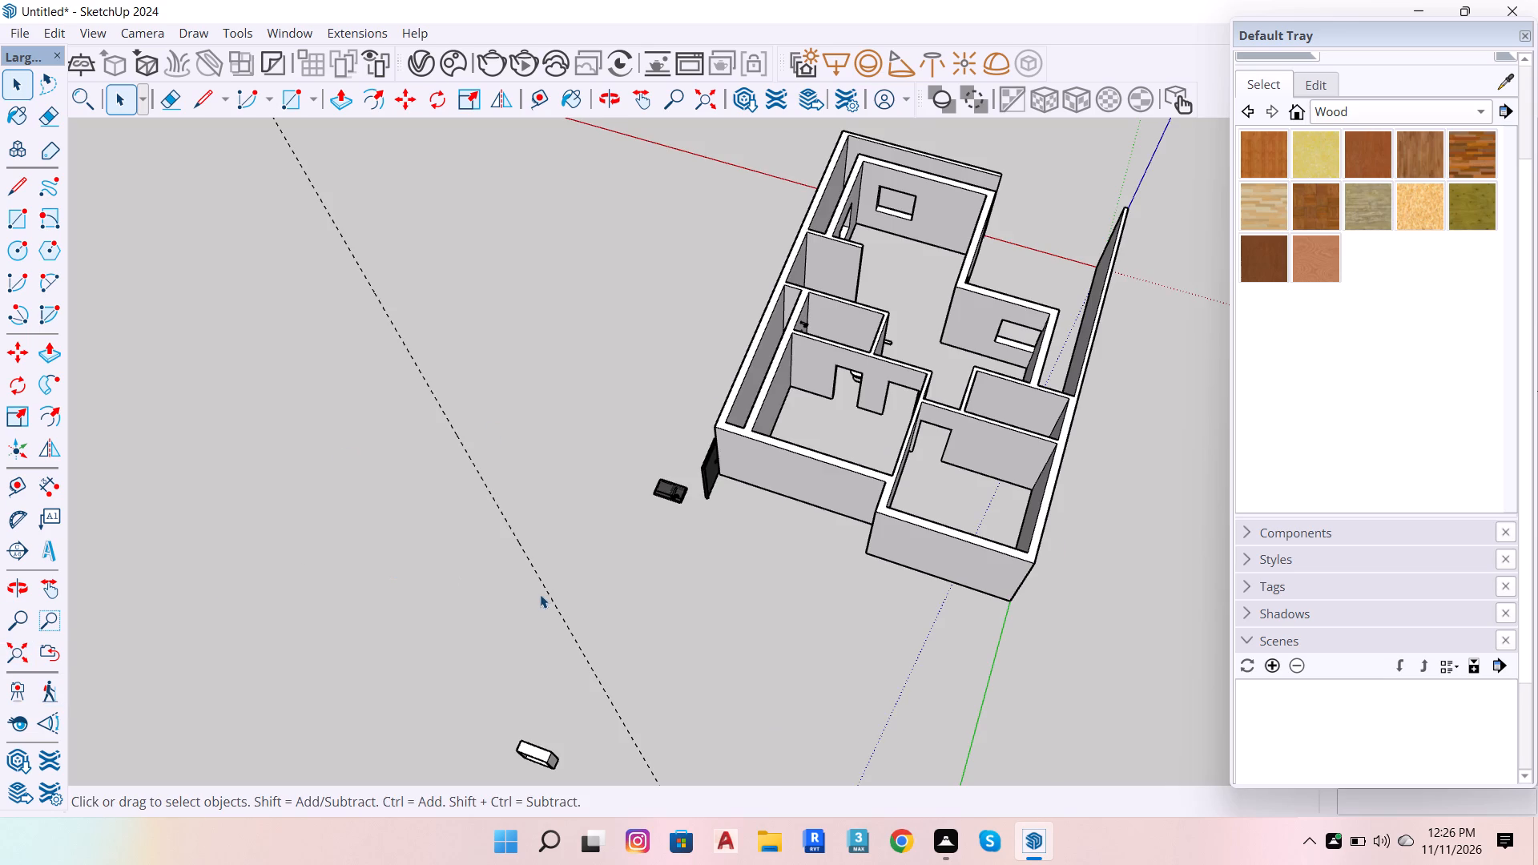
{"action": "scroll", "coordinate": [872, 478], "scroll_direction": "down", "scroll_amount": 2}
{"action": "scroll", "coordinate": [783, 450], "scroll_direction": "up", "scroll_amount": 15}
{"action": "scroll", "coordinate": [724, 490], "scroll_direction": "up", "scroll_amount": 7}
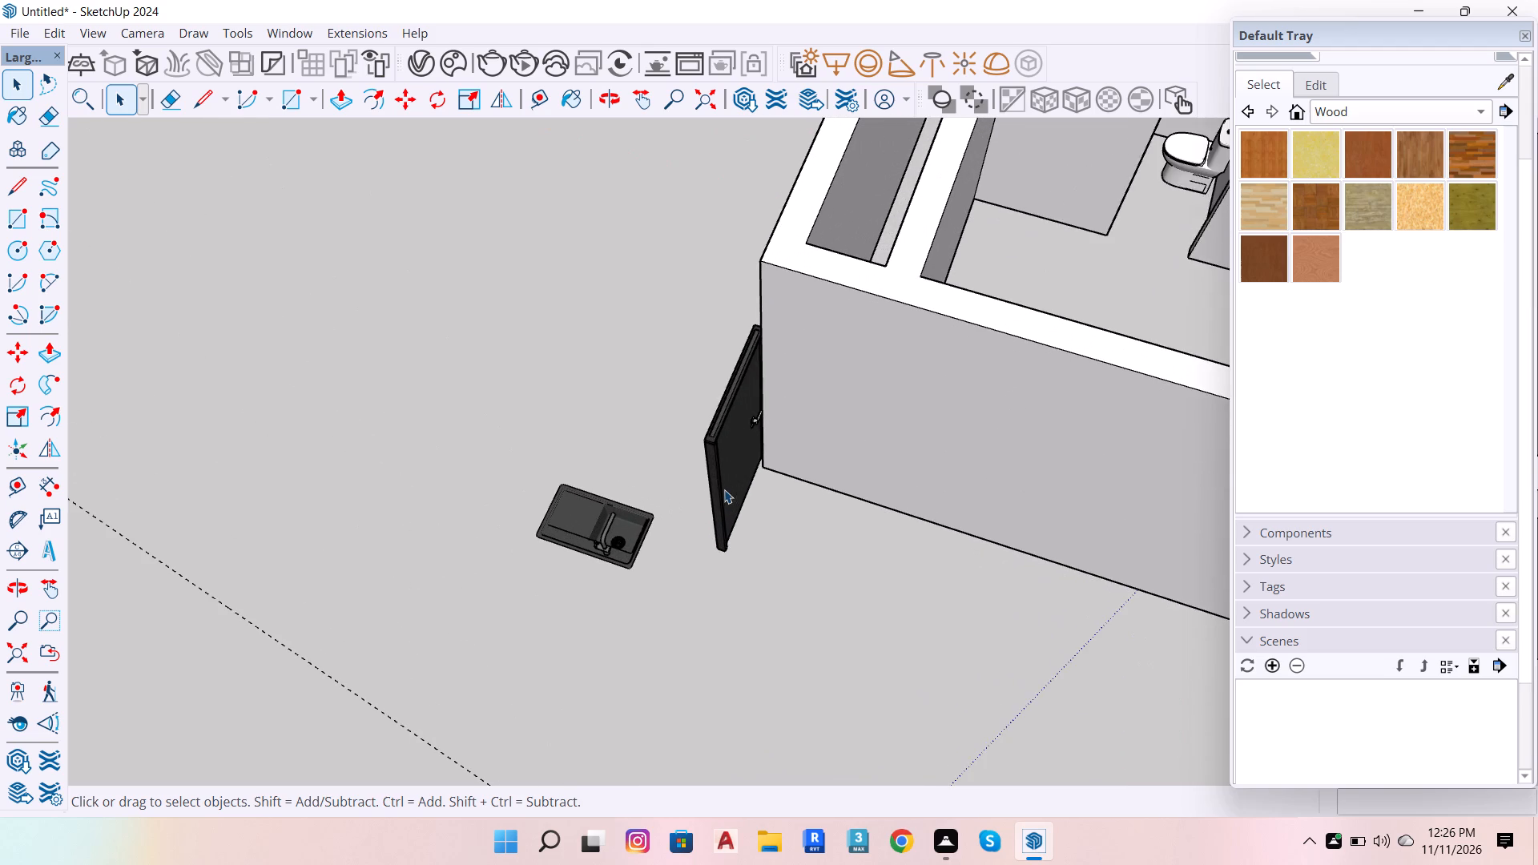
{"action": "left_click", "coordinate": [724, 489]}
{"action": "scroll", "coordinate": [502, 565], "scroll_direction": "down", "scroll_amount": 14}
{"action": "scroll", "coordinate": [430, 545], "scroll_direction": "down", "scroll_amount": 5}
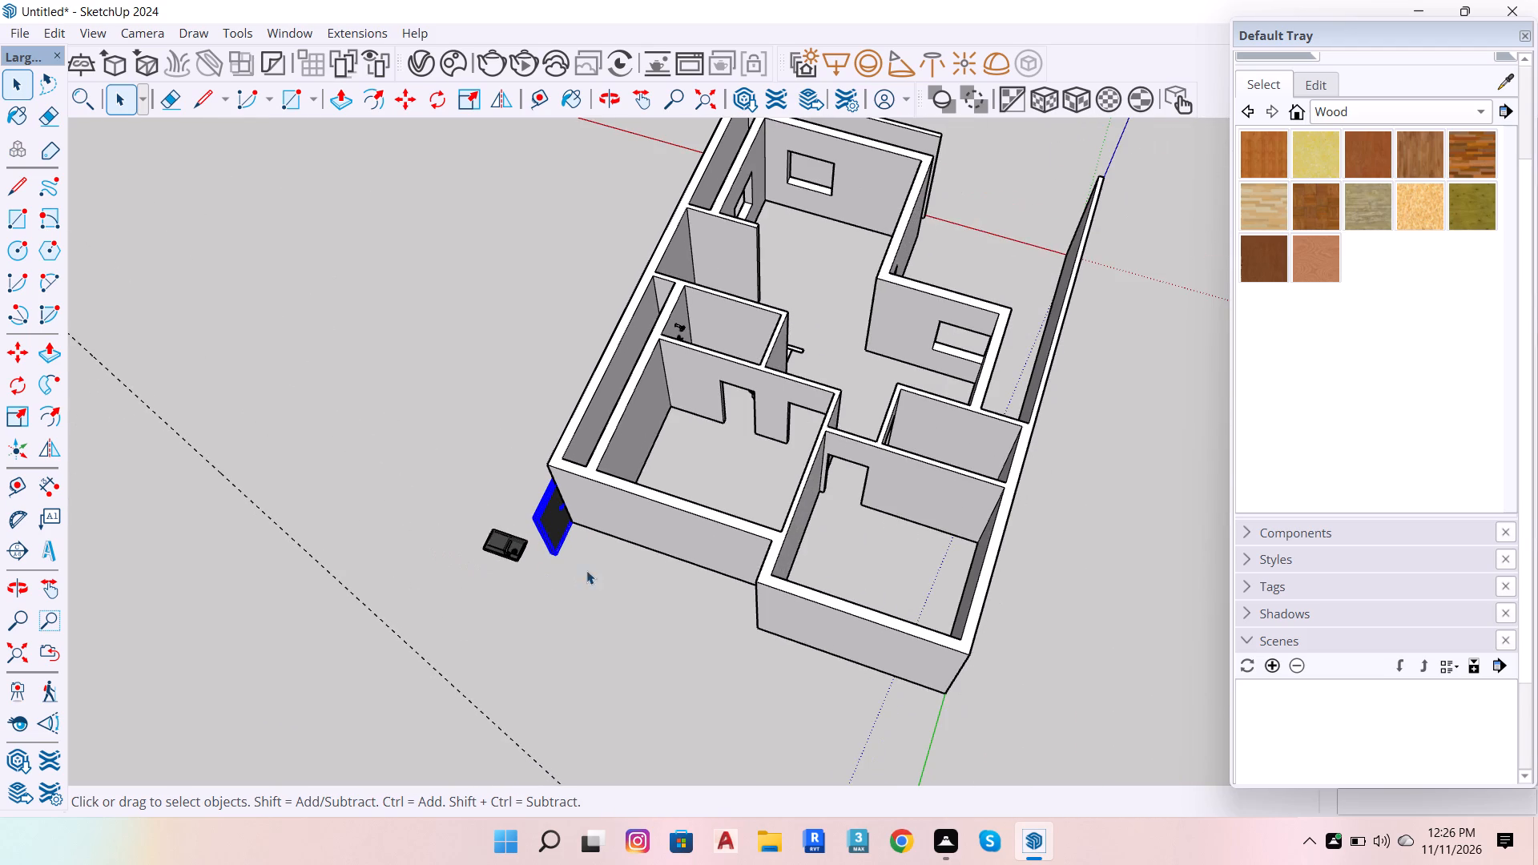
{"action": "scroll", "coordinate": [541, 508], "scroll_direction": "up", "scroll_amount": 15}
{"action": "scroll", "coordinate": [583, 588], "scroll_direction": "up", "scroll_amount": 16}
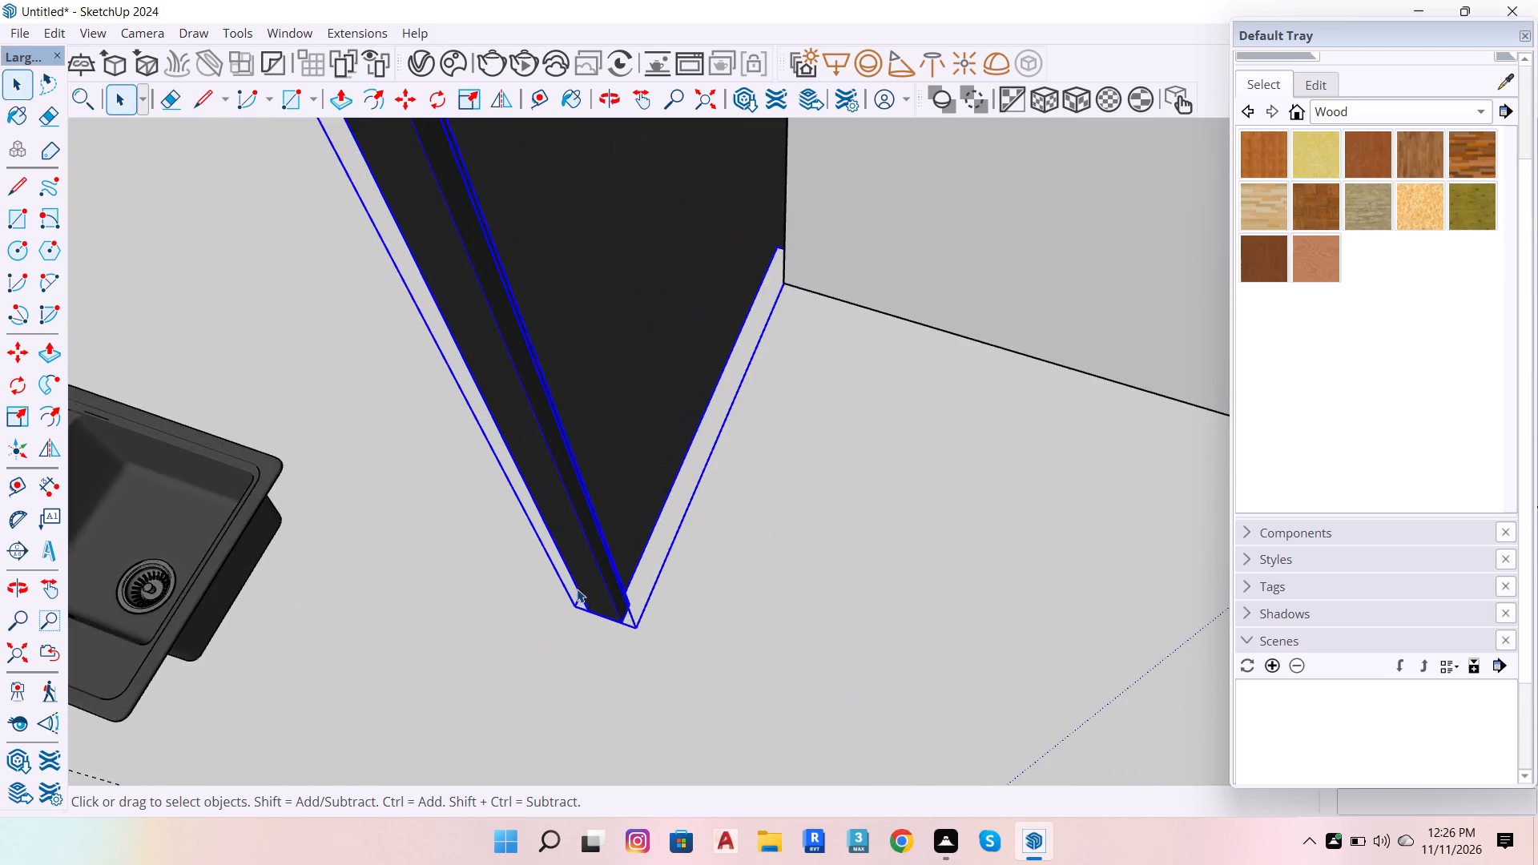
{"action": "scroll", "coordinate": [579, 624], "scroll_direction": "up", "scroll_amount": 8}
{"action": "key", "text": "m"}
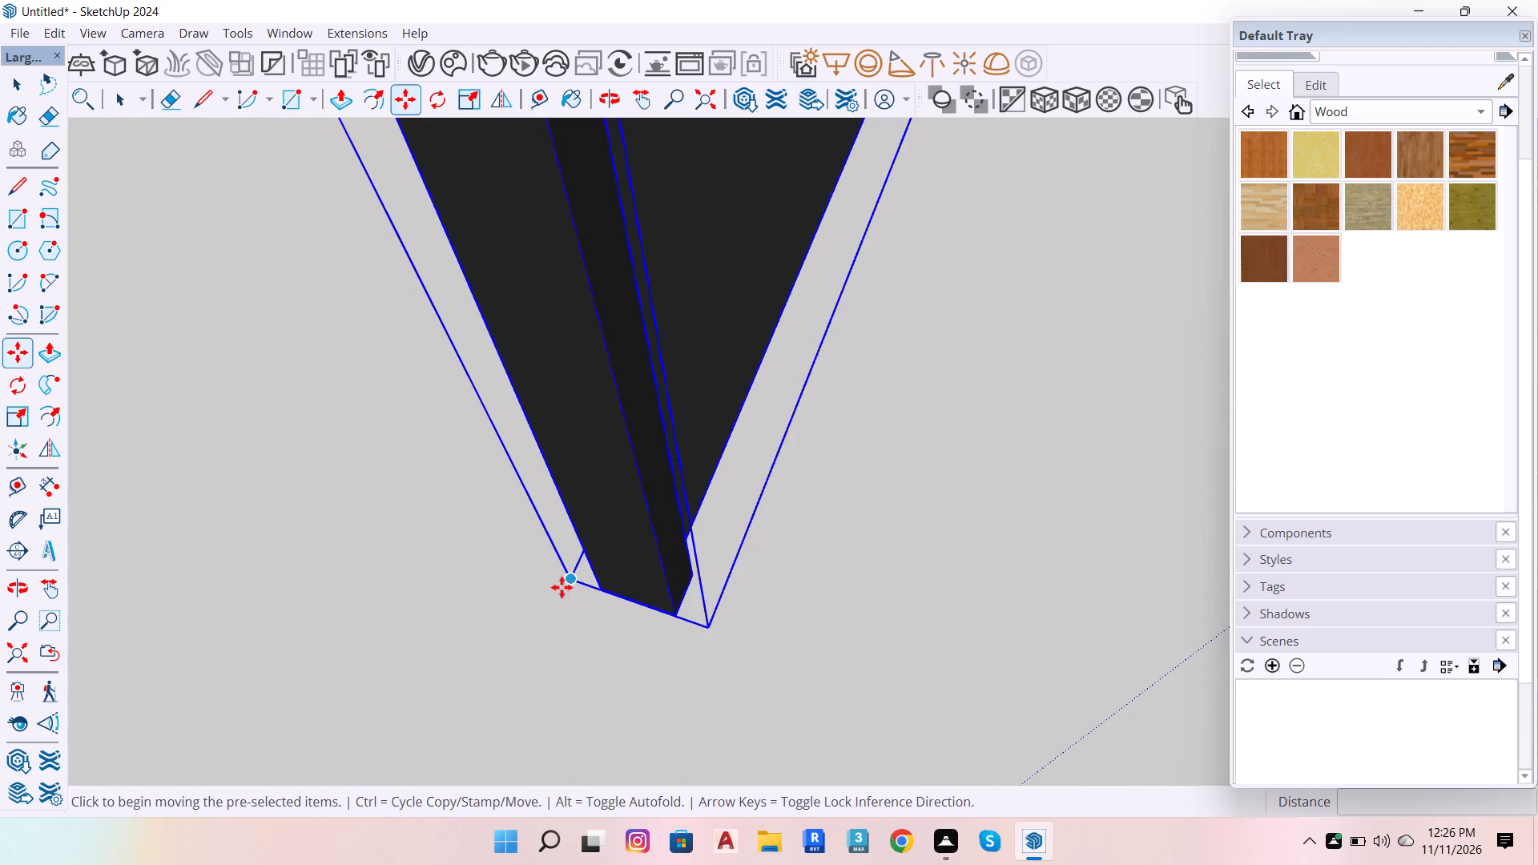
{"action": "left_click", "coordinate": [562, 585]}
{"action": "scroll", "coordinate": [582, 545], "scroll_direction": "down", "scroll_amount": 20}
{"action": "scroll", "coordinate": [558, 611], "scroll_direction": "down", "scroll_amount": 6}
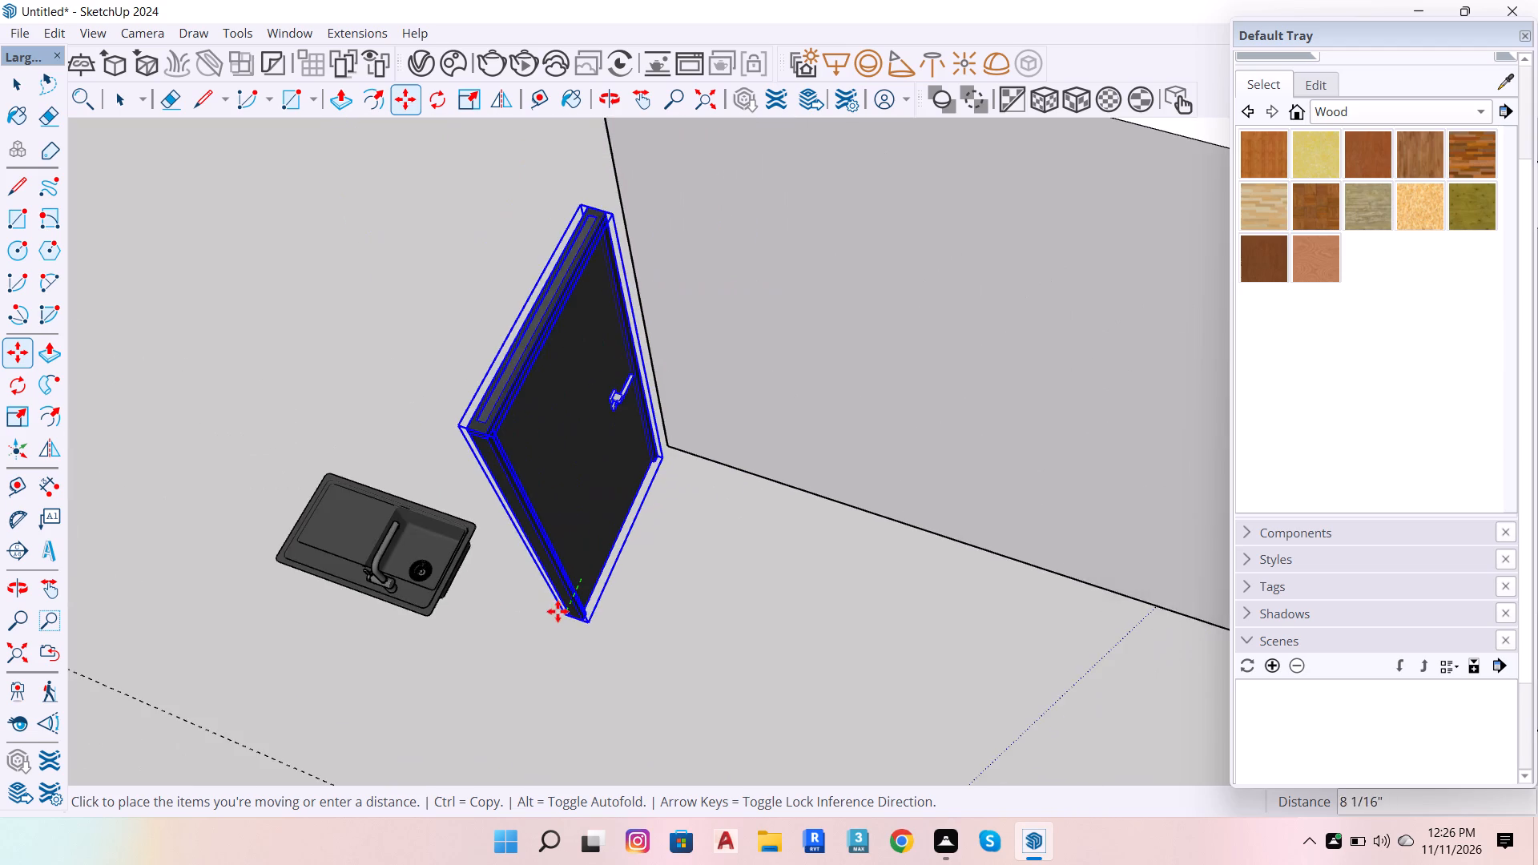
{"action": "scroll", "coordinate": [551, 622], "scroll_direction": "down", "scroll_amount": 14}
{"action": "scroll", "coordinate": [529, 646], "scroll_direction": "down", "scroll_amount": 14}
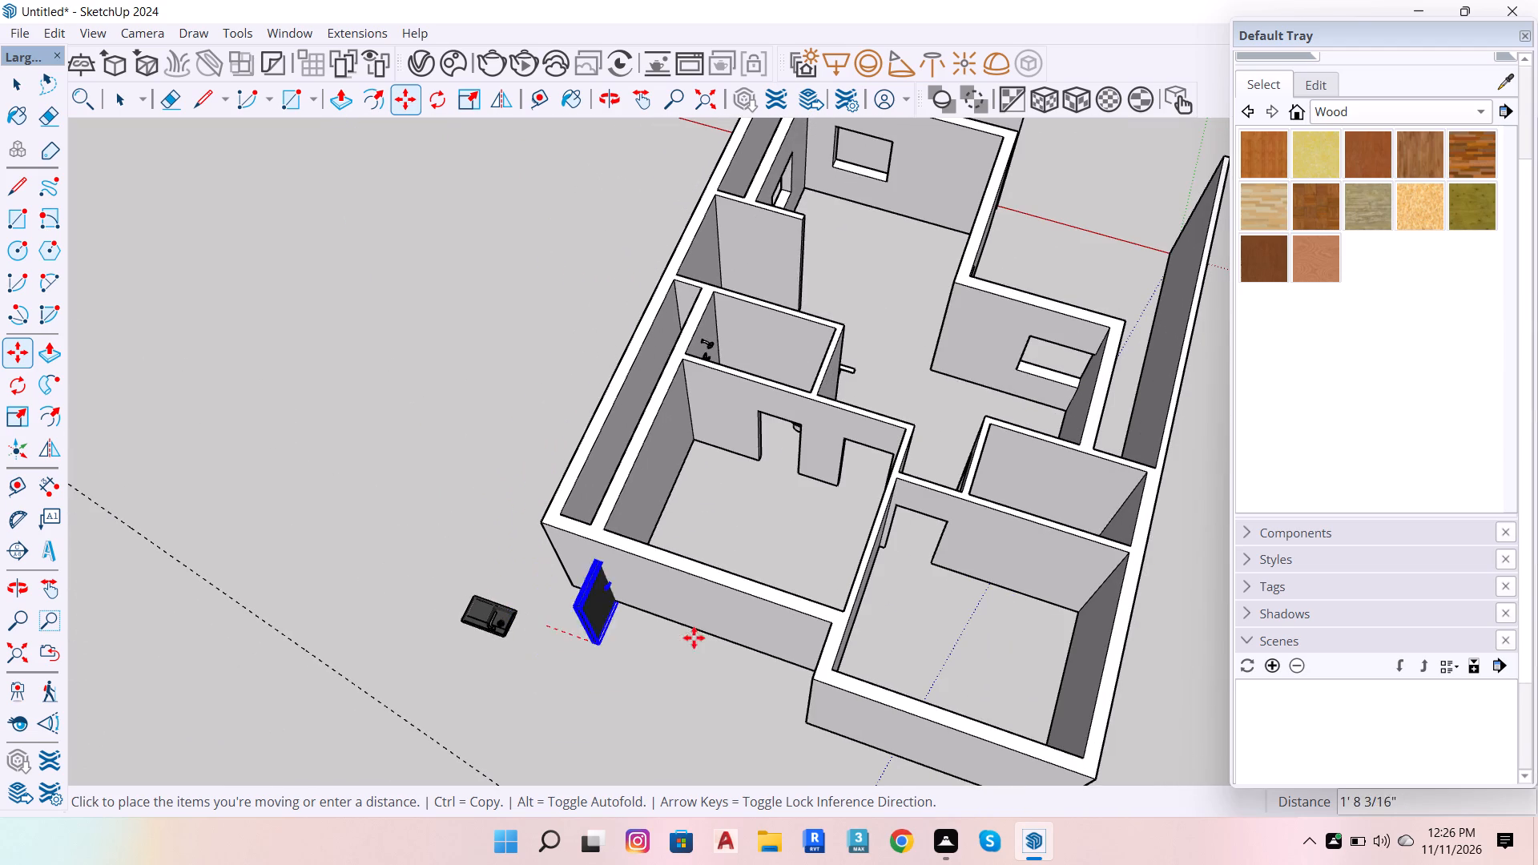
{"action": "scroll", "coordinate": [915, 460], "scroll_direction": "up", "scroll_amount": 16}
{"action": "scroll", "coordinate": [966, 523], "scroll_direction": "up", "scroll_amount": 9}
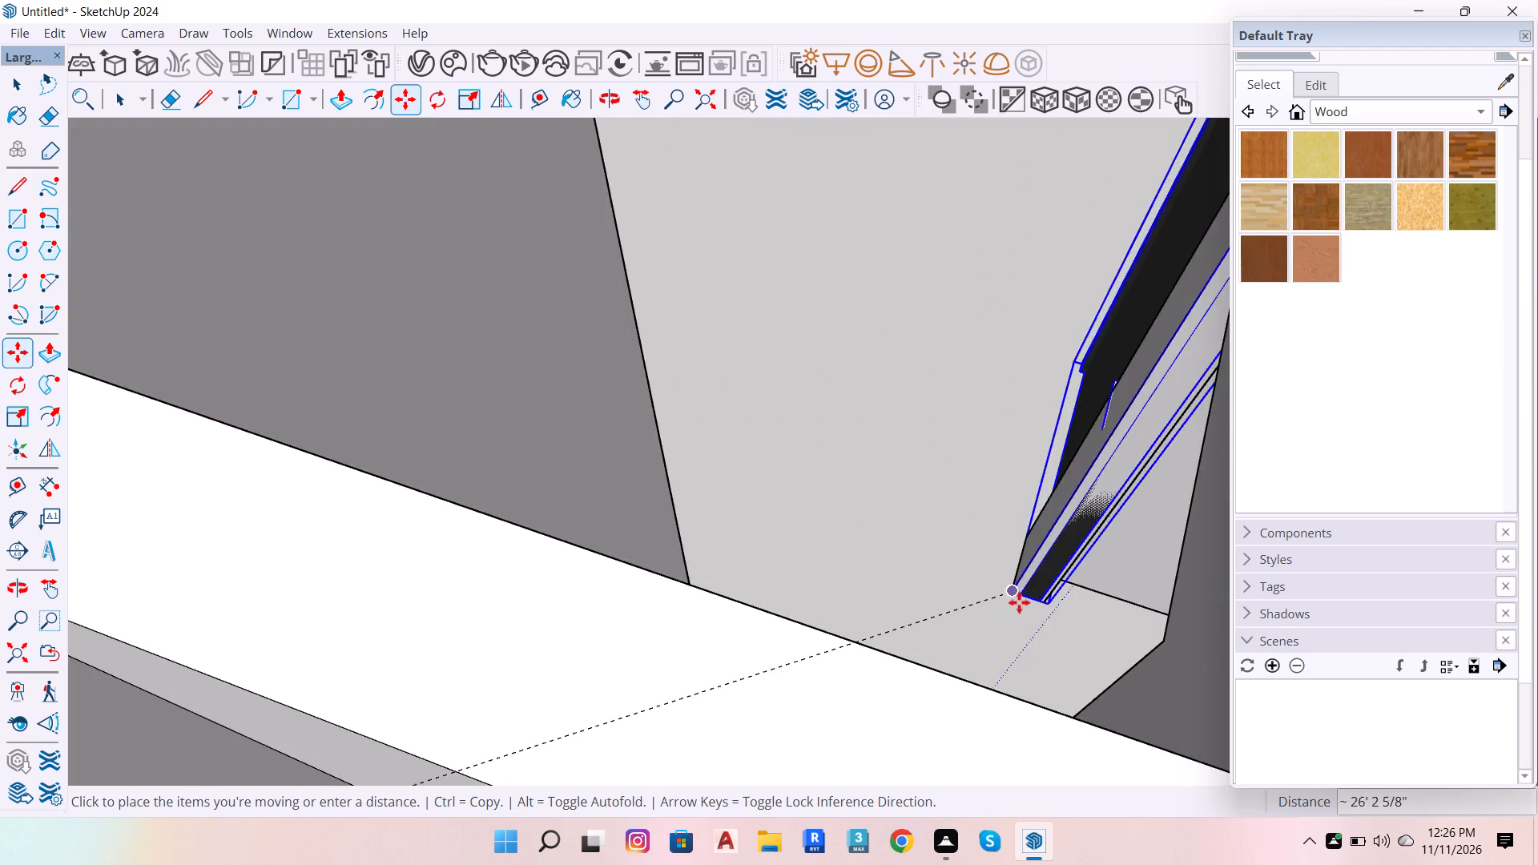
{"action": "scroll", "coordinate": [1020, 603], "scroll_direction": "up", "scroll_amount": 8}
{"action": "left_click", "coordinate": [995, 561]}
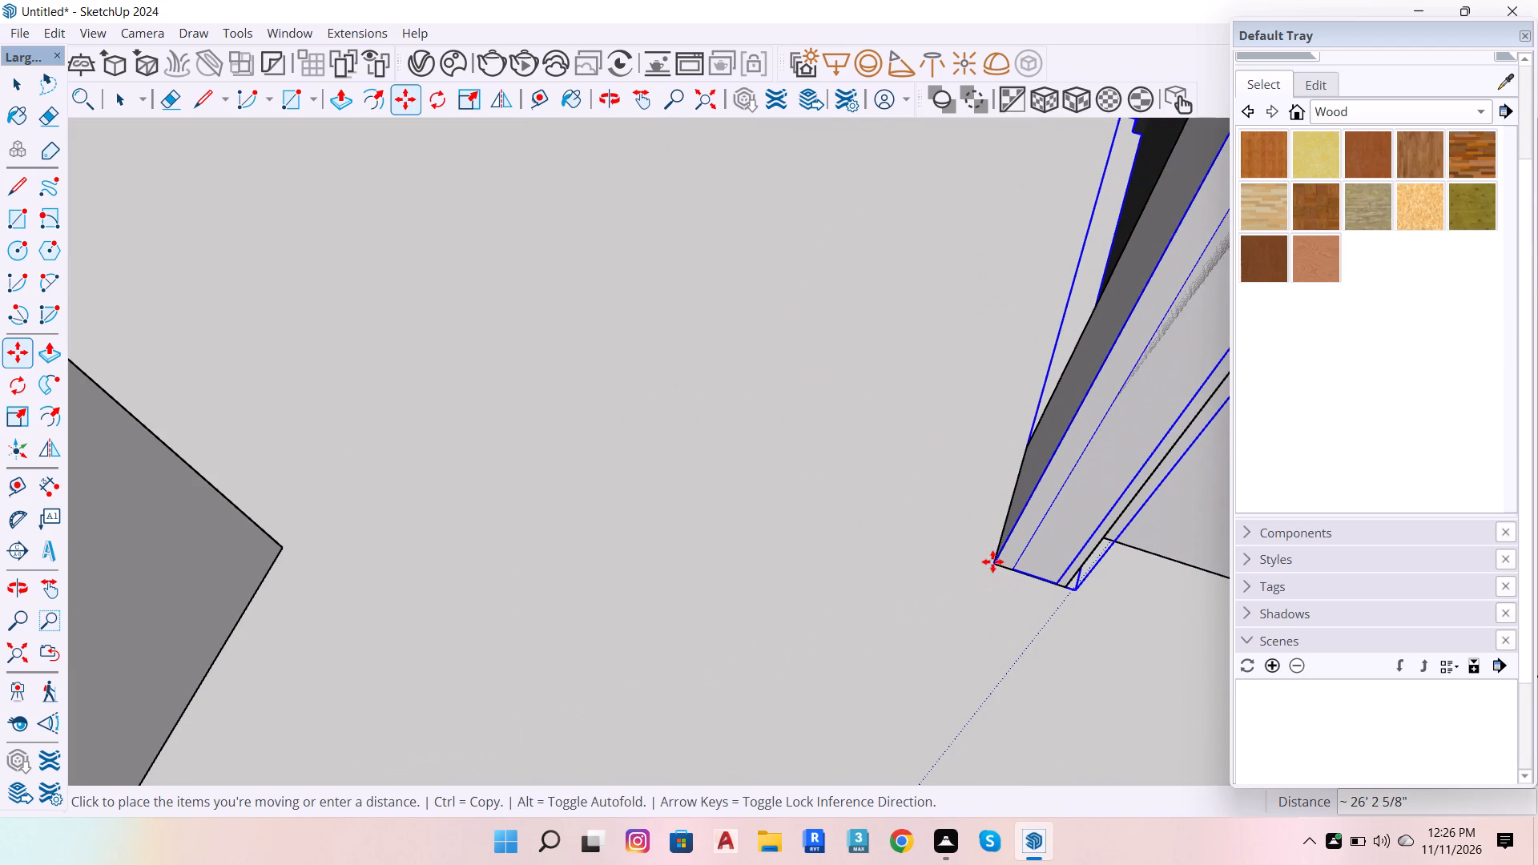
Shift the dark door along the bathroom wall until its handle-side lower corner meets the far lower corner of the doorway.
{"action": "key", "text": "space"}
{"action": "key", "text": "o"}
{"action": "left_click_drag", "start_coordinate": [856, 565], "coordinate": [1360, 615]}
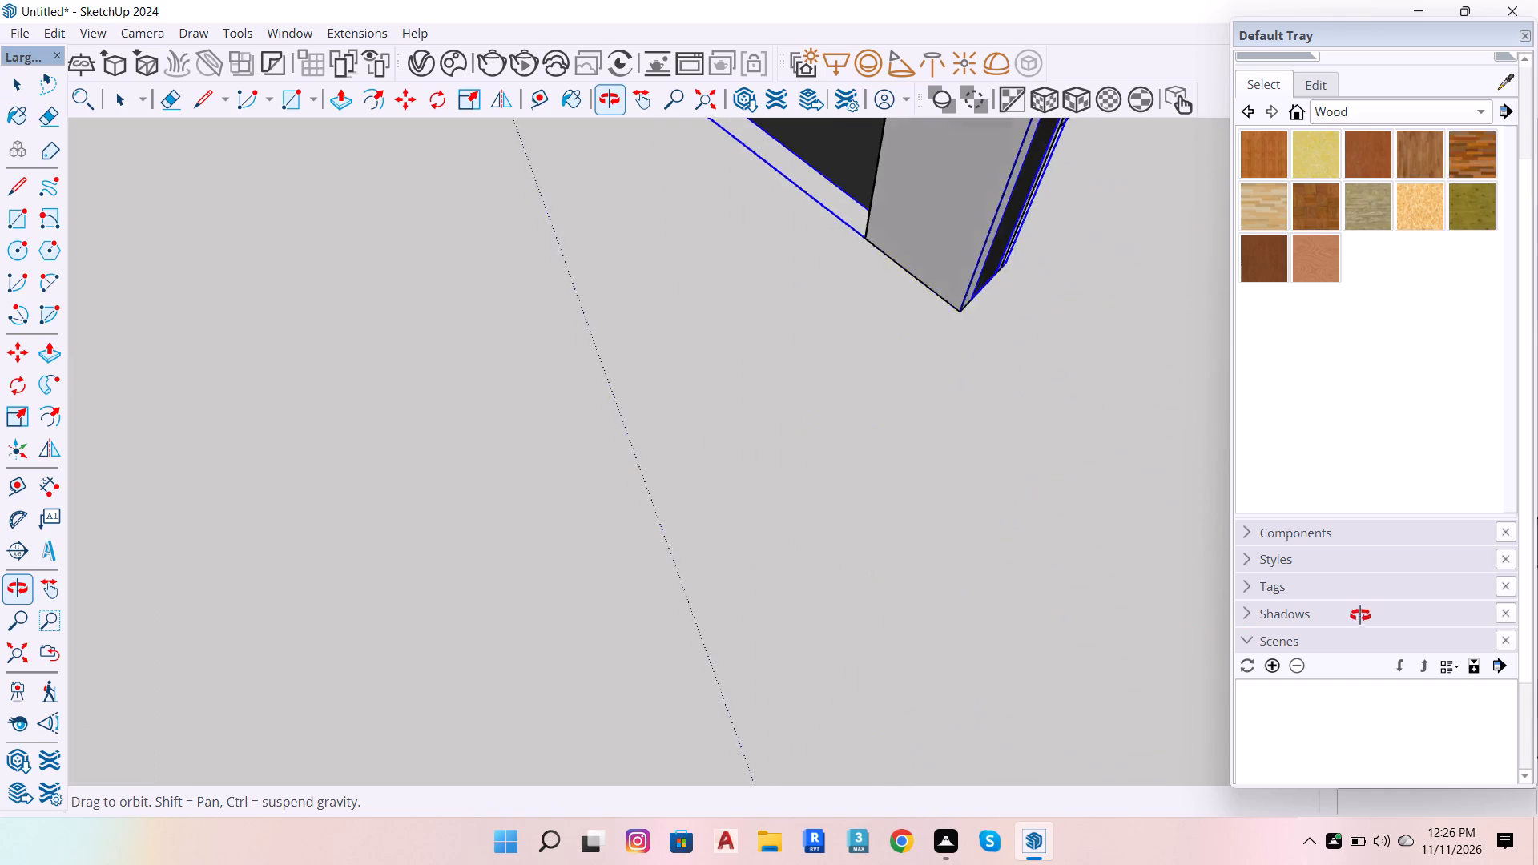
{"action": "left_click_drag", "start_coordinate": [1360, 615], "coordinate": [1374, 597]}
{"action": "scroll", "coordinate": [573, 521], "scroll_direction": "down", "scroll_amount": 7}
{"action": "scroll", "coordinate": [1016, 420], "scroll_direction": "down", "scroll_amount": 8}
{"action": "scroll", "coordinate": [180, 554], "scroll_direction": "down", "scroll_amount": 7}
{"action": "scroll", "coordinate": [690, 434], "scroll_direction": "down", "scroll_amount": 6}
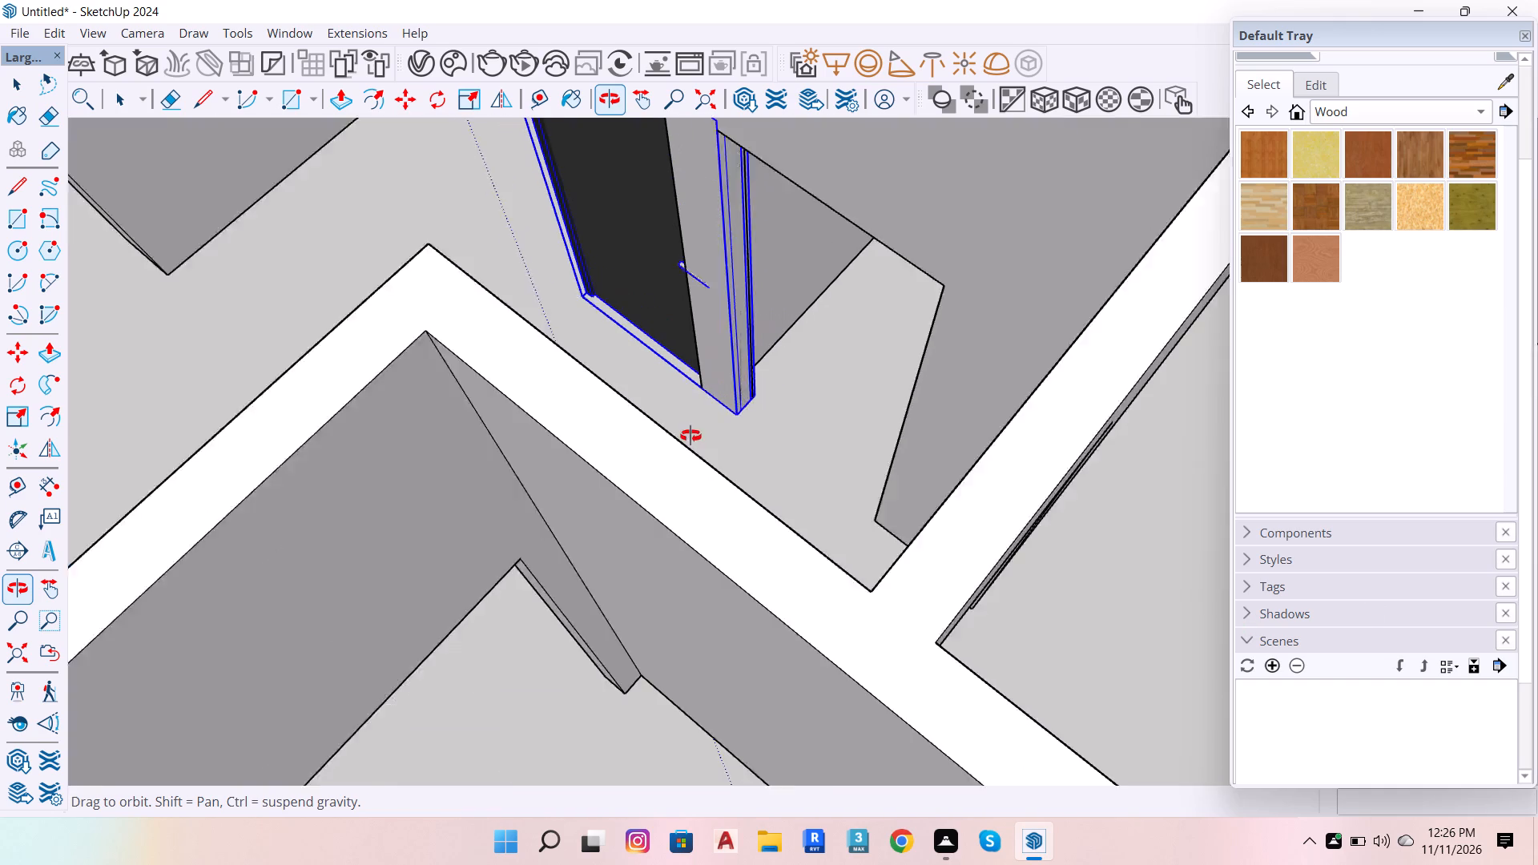
{"action": "scroll", "coordinate": [690, 436], "scroll_direction": "down", "scroll_amount": 2}
{"action": "scroll", "coordinate": [788, 377], "scroll_direction": "up", "scroll_amount": 7}
{"action": "left_click_drag", "start_coordinate": [622, 469], "coordinate": [795, 486]}
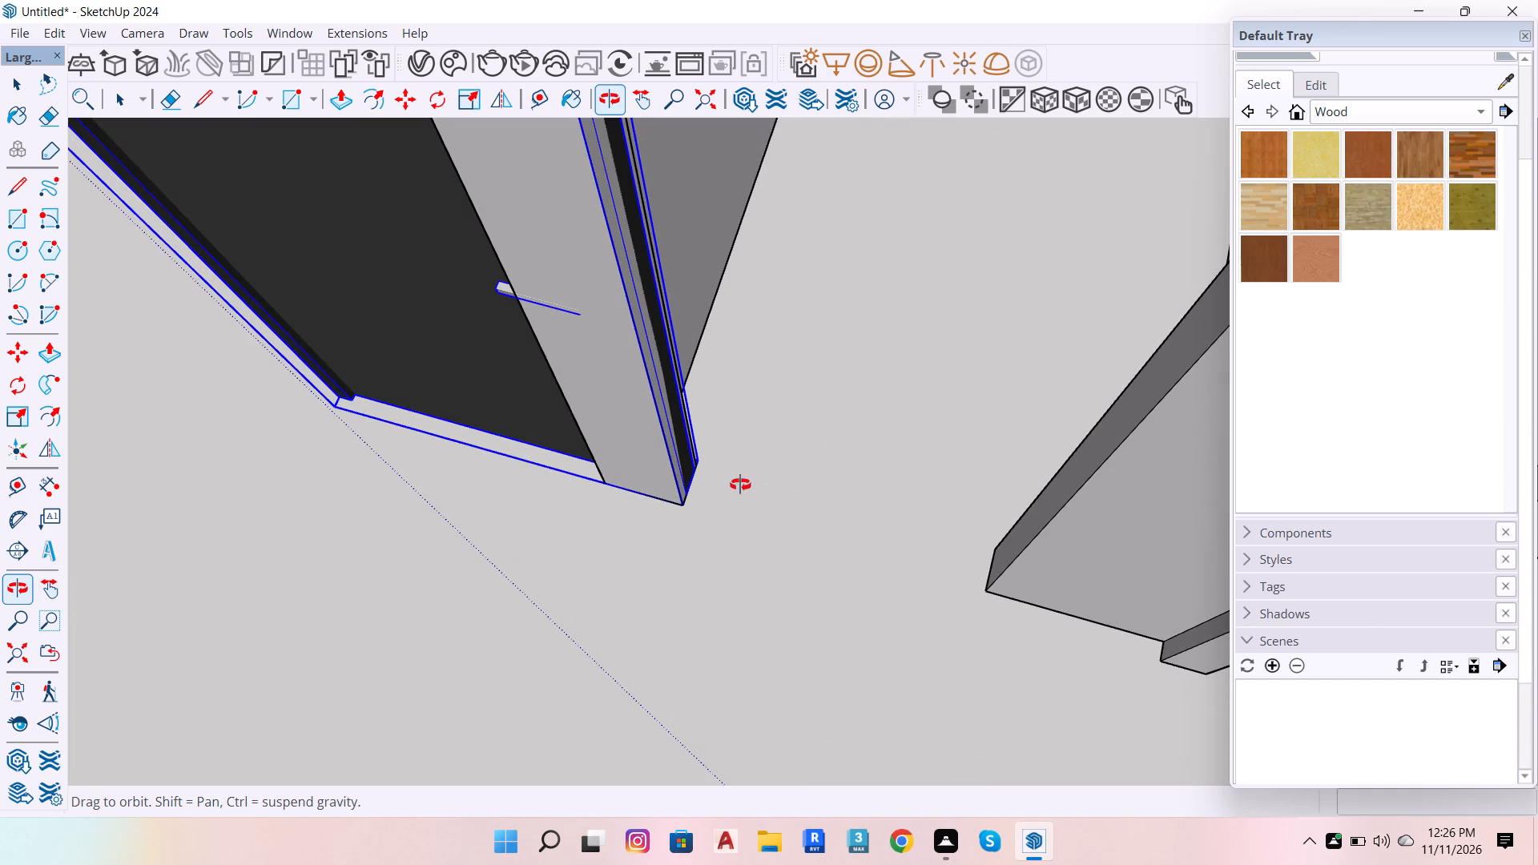
{"action": "key", "text": "space"}
{"action": "scroll", "coordinate": [715, 475], "scroll_direction": "up", "scroll_amount": 6}
{"action": "key", "text": "m"}
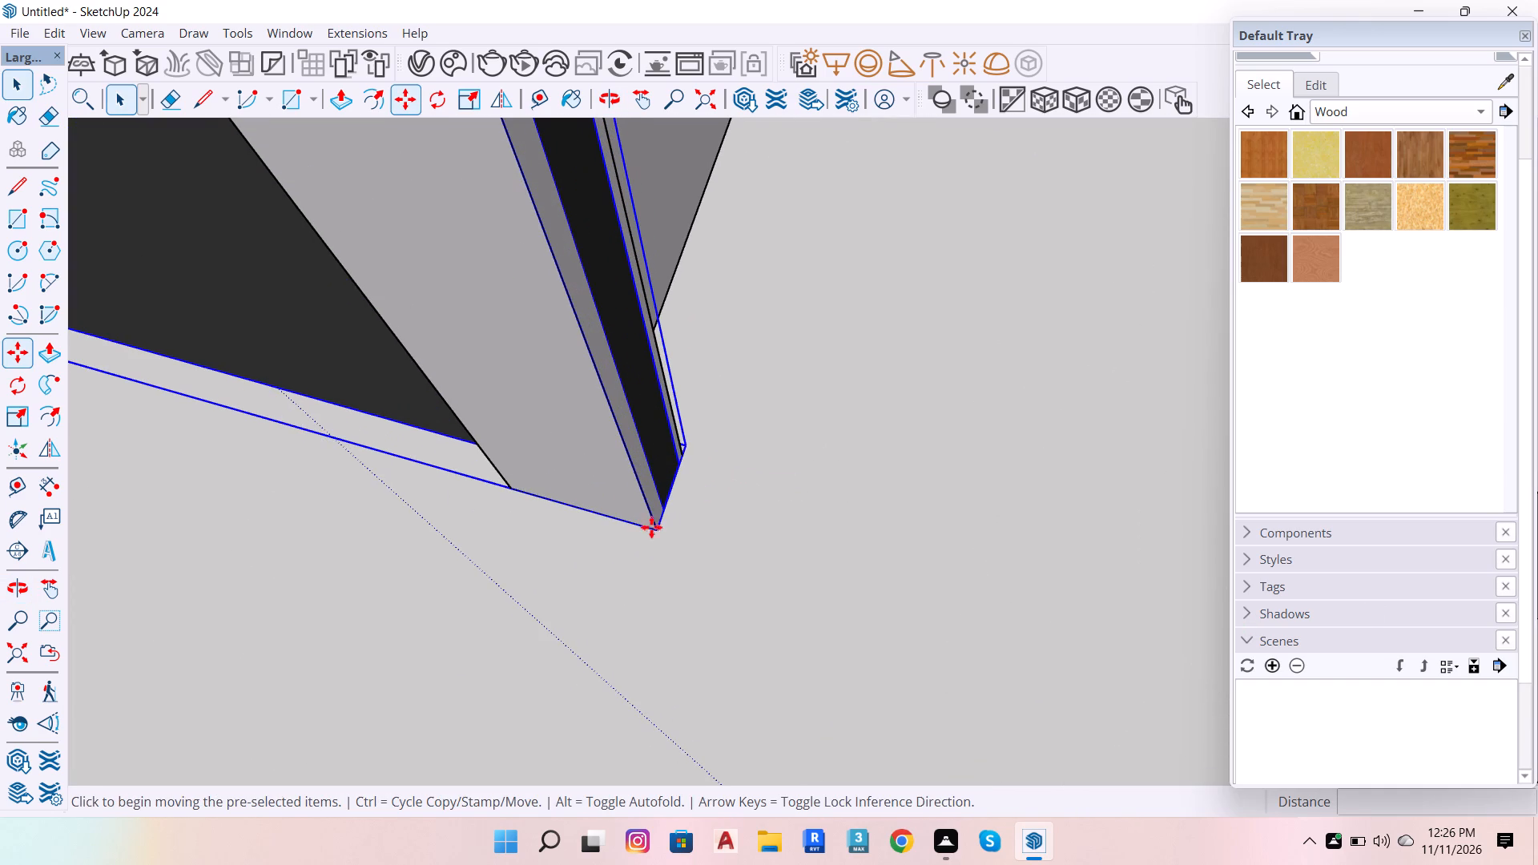
{"action": "left_click", "coordinate": [657, 535]}
{"action": "scroll", "coordinate": [608, 465], "scroll_direction": "down", "scroll_amount": 12}
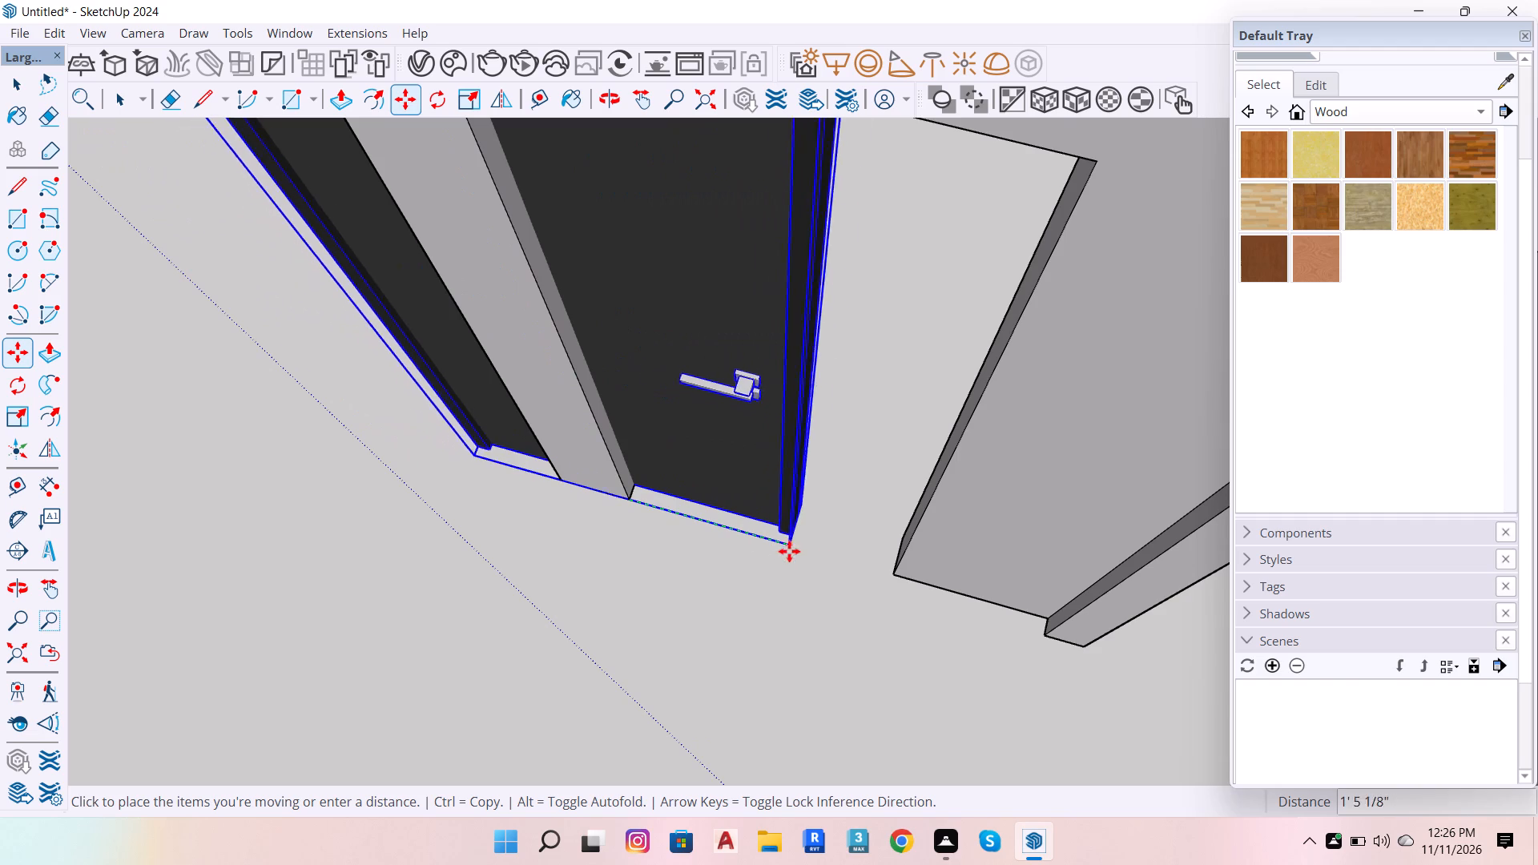
{"action": "left_click", "coordinate": [896, 581]}
{"action": "scroll", "coordinate": [896, 625], "scroll_direction": "down", "scroll_amount": 6}
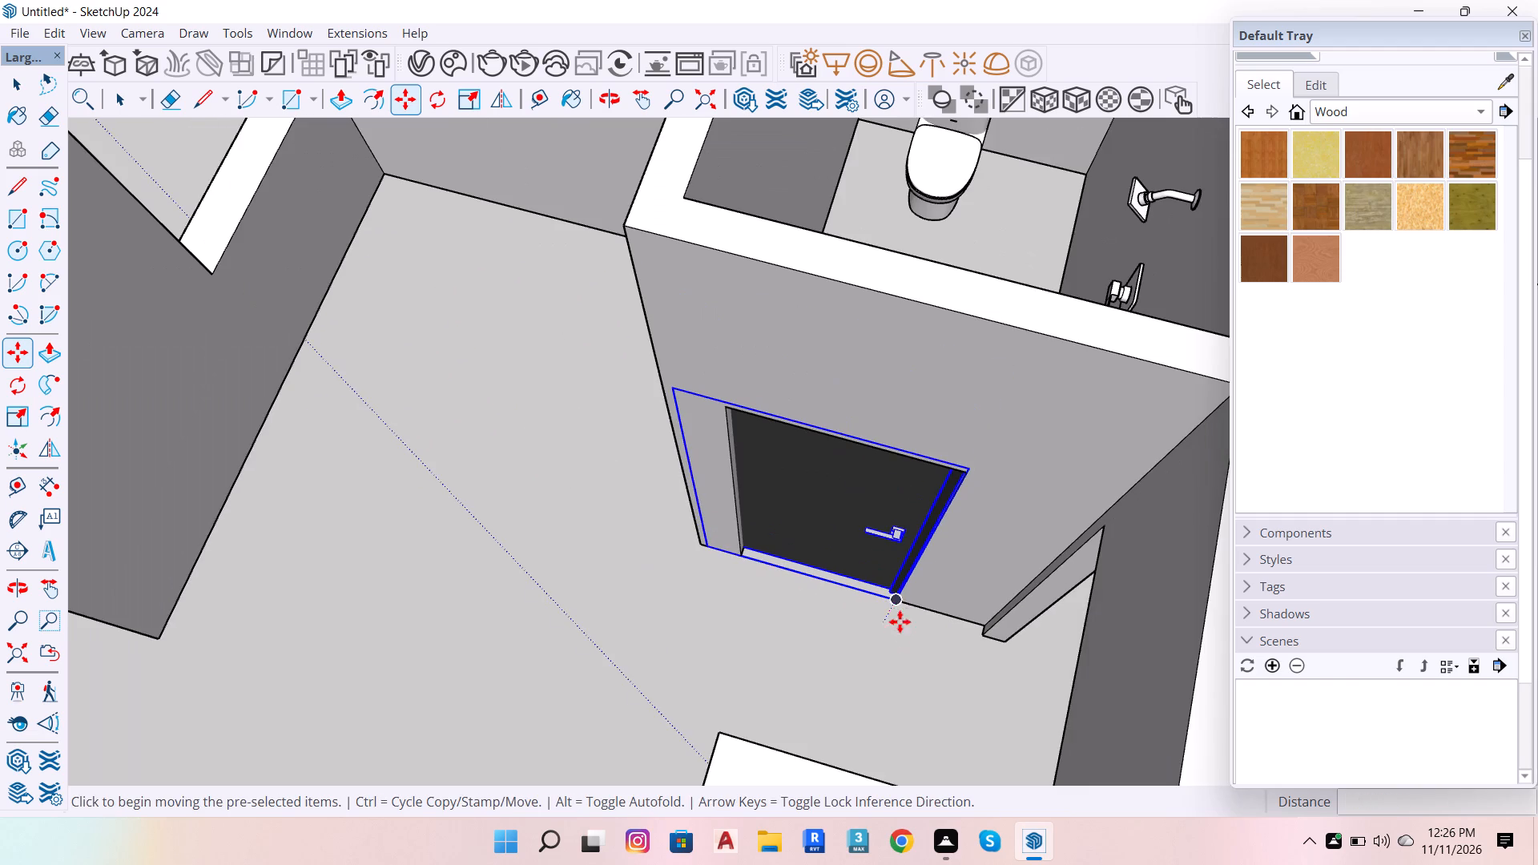
Scale the dark door's width to about 0.82 along the green axis so it fits between the bathroom doorway's sides.
{"action": "key", "text": "space"}
{"action": "scroll", "coordinate": [890, 512], "scroll_direction": "up", "scroll_amount": 4}
{"action": "key", "text": "a"}
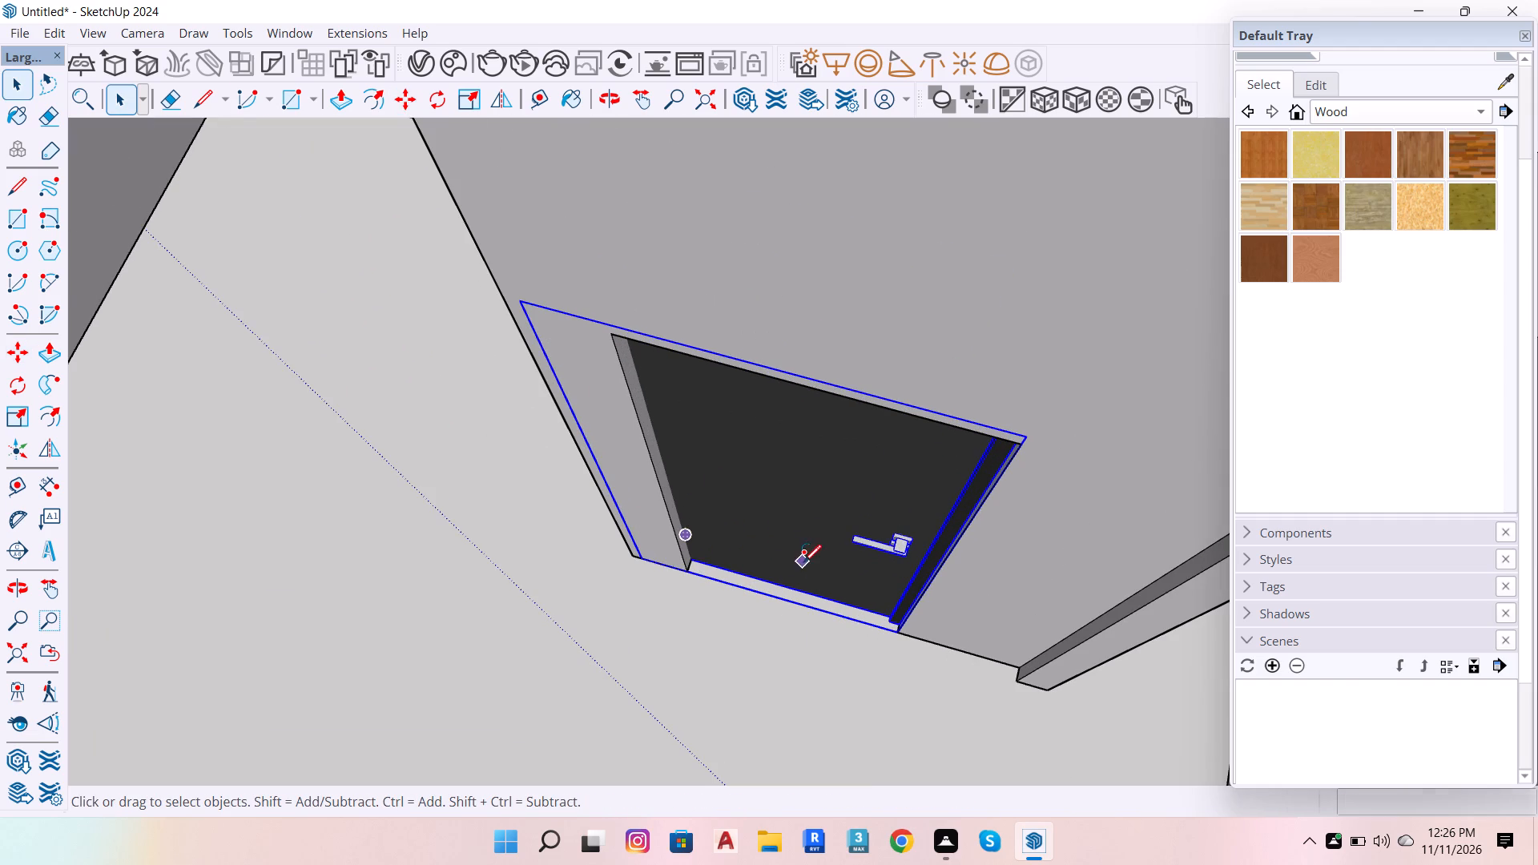
{"action": "key", "text": "s"}
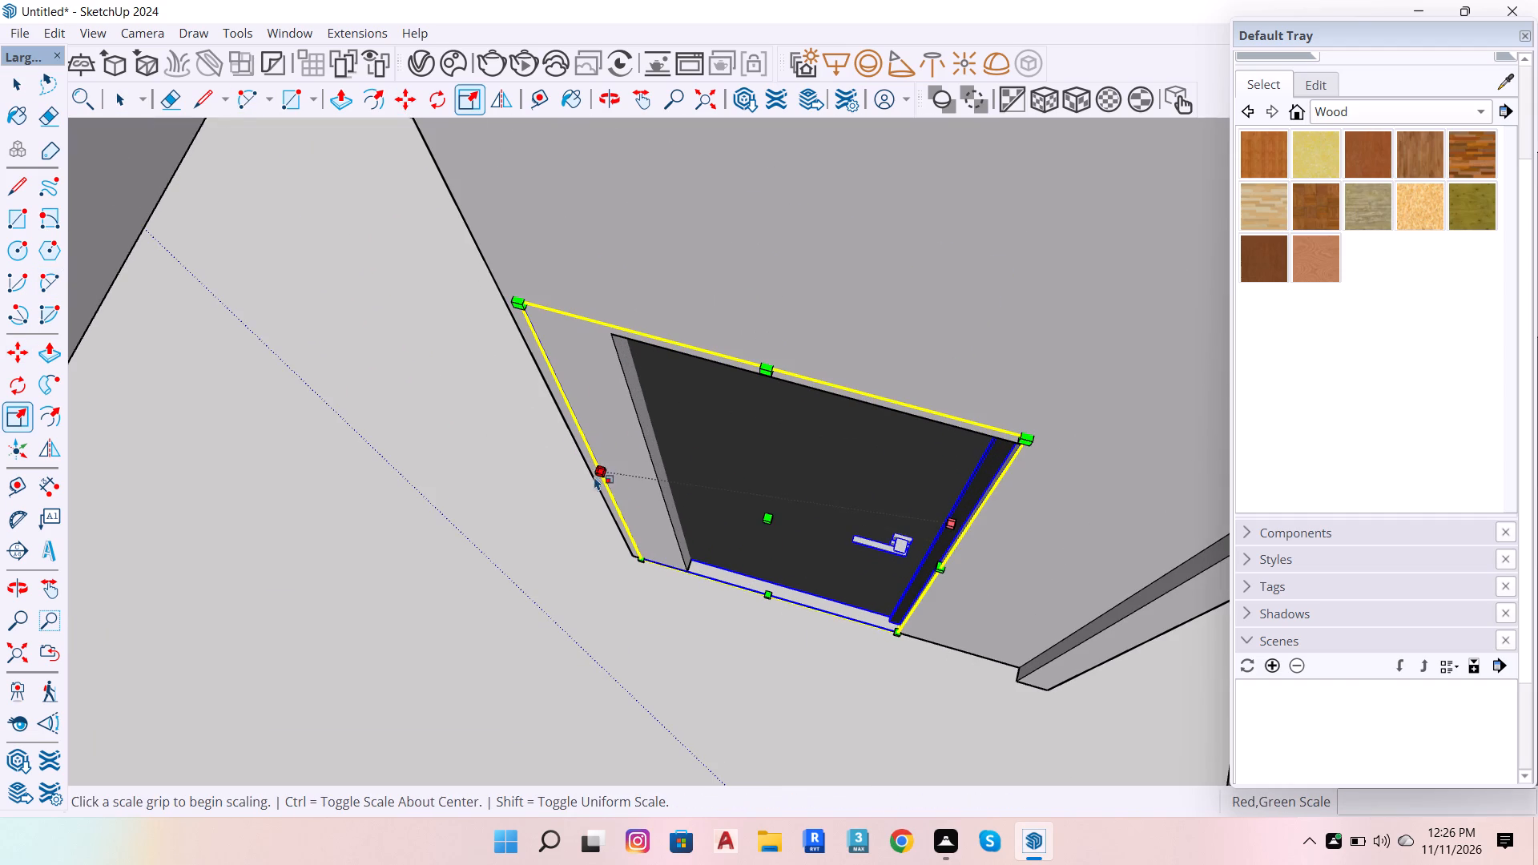
{"action": "left_click", "coordinate": [616, 453]}
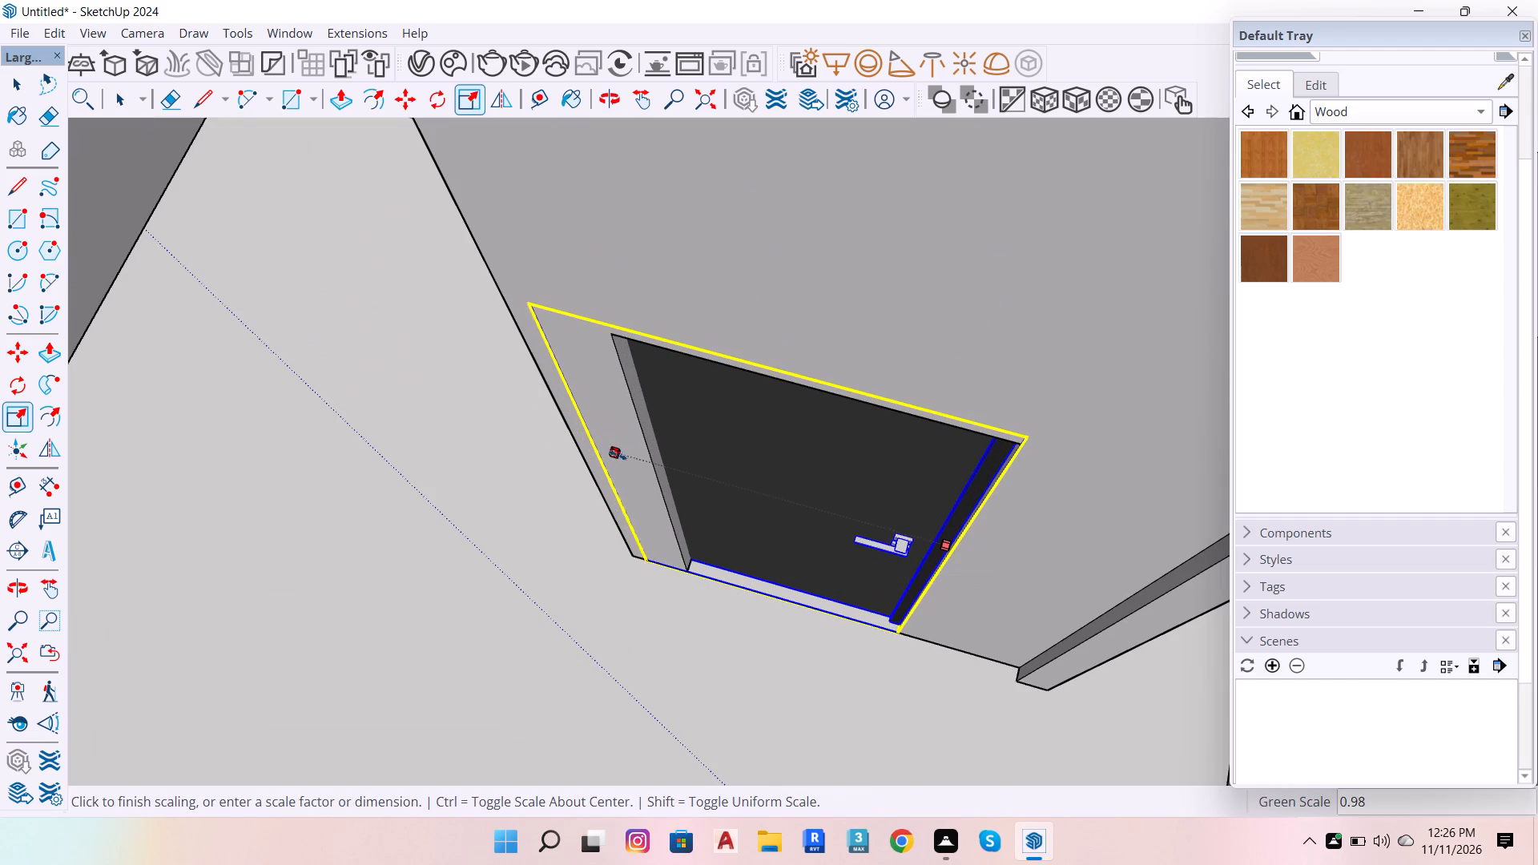
{"action": "left_click", "coordinate": [662, 469]}
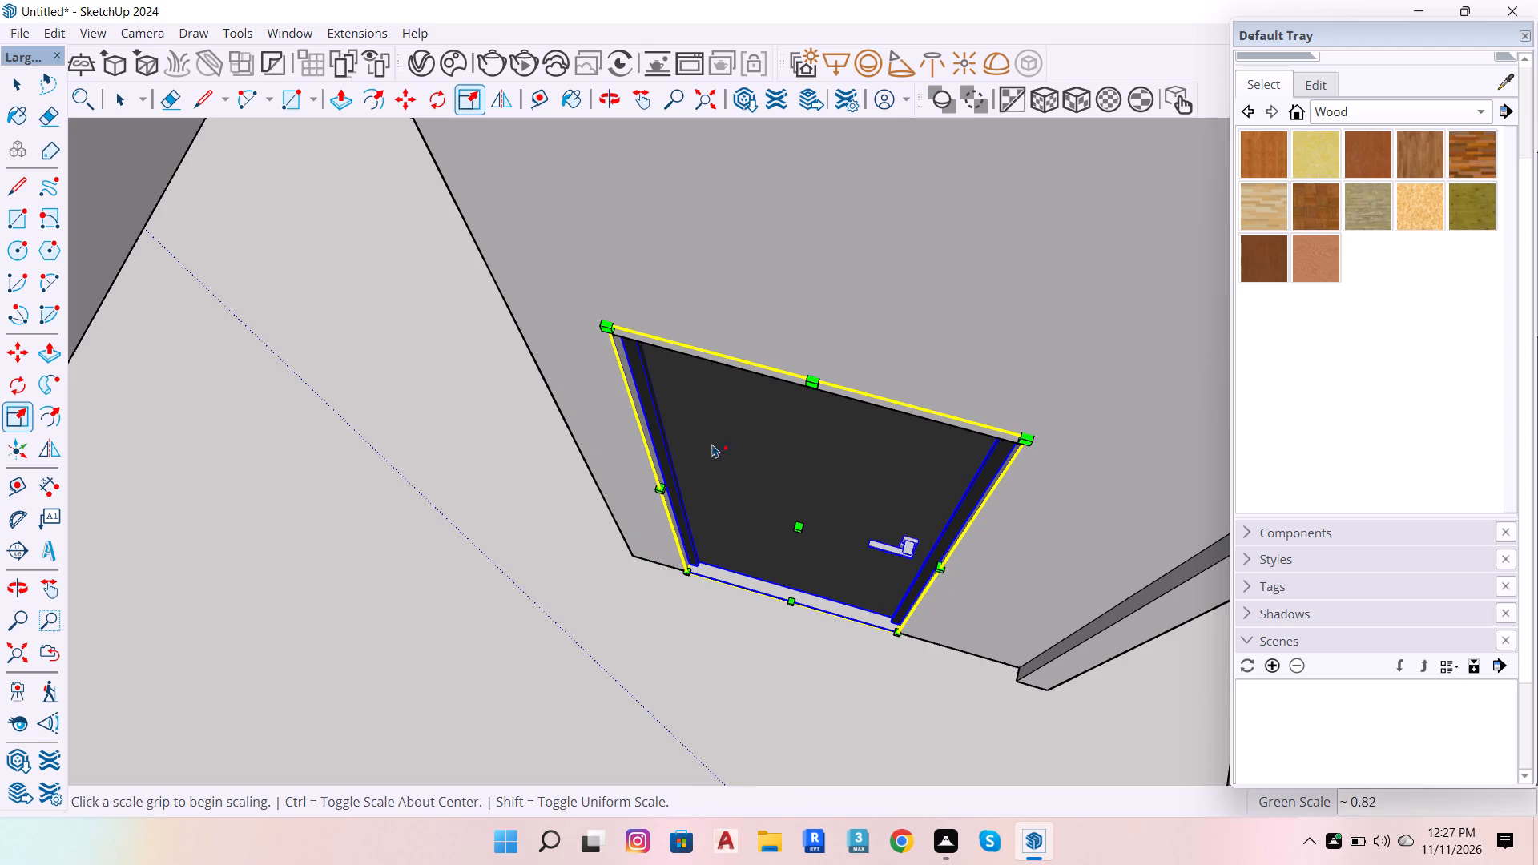
{"action": "key", "text": "space"}
Scale the dark door's height to about 0.98 along the blue axis to meet the top of the bathroom doorway.
{"action": "scroll", "coordinate": [1009, 325], "scroll_direction": "down", "scroll_amount": 7}
{"action": "scroll", "coordinate": [904, 512], "scroll_direction": "up", "scroll_amount": 6}
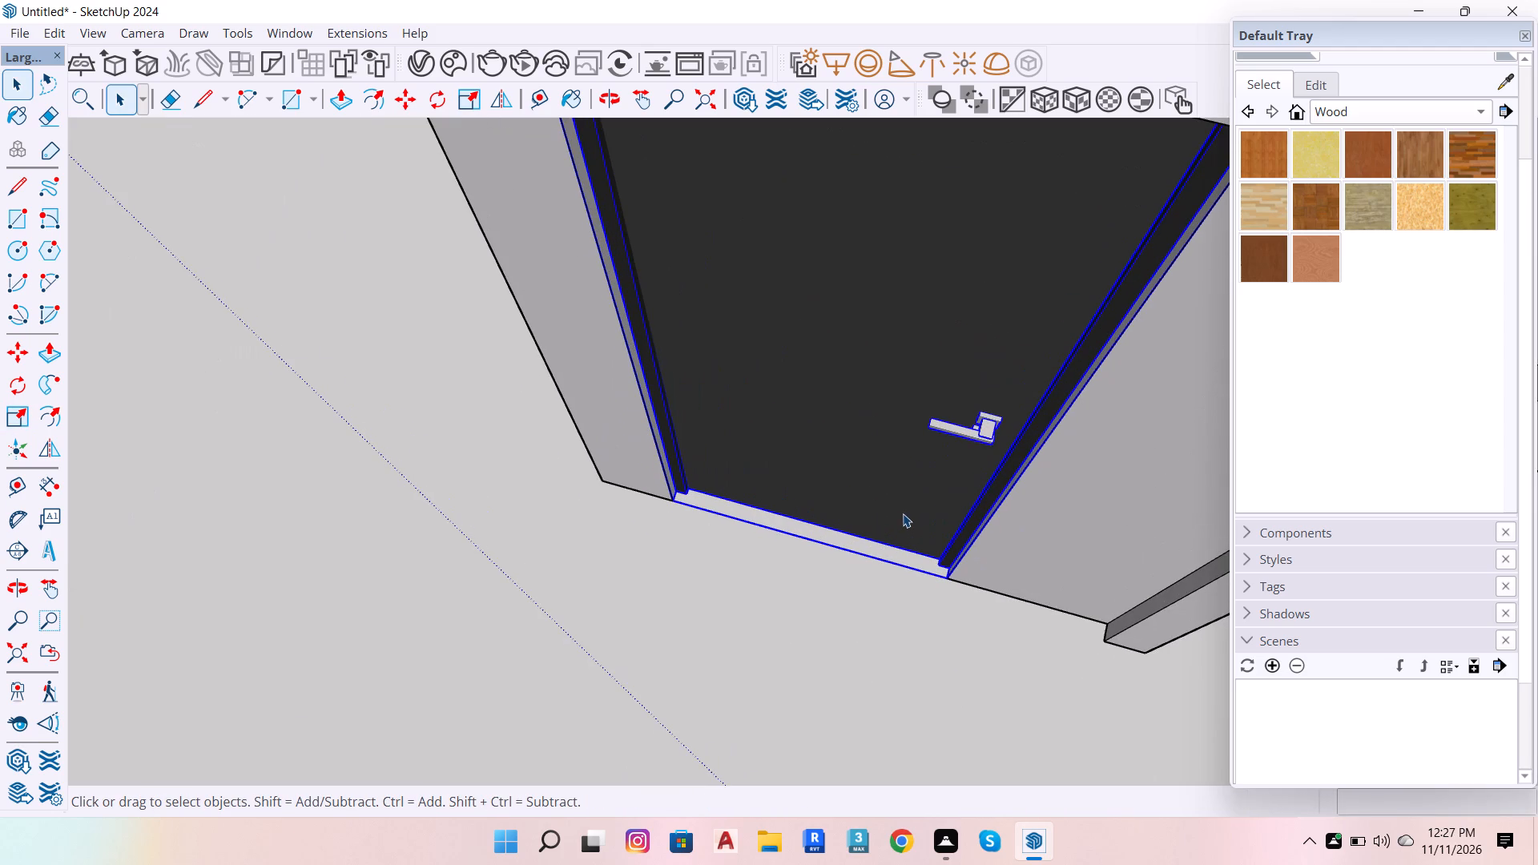
{"action": "key", "text": "o"}
{"action": "left_click_drag", "start_coordinate": [895, 489], "coordinate": [995, 437]}
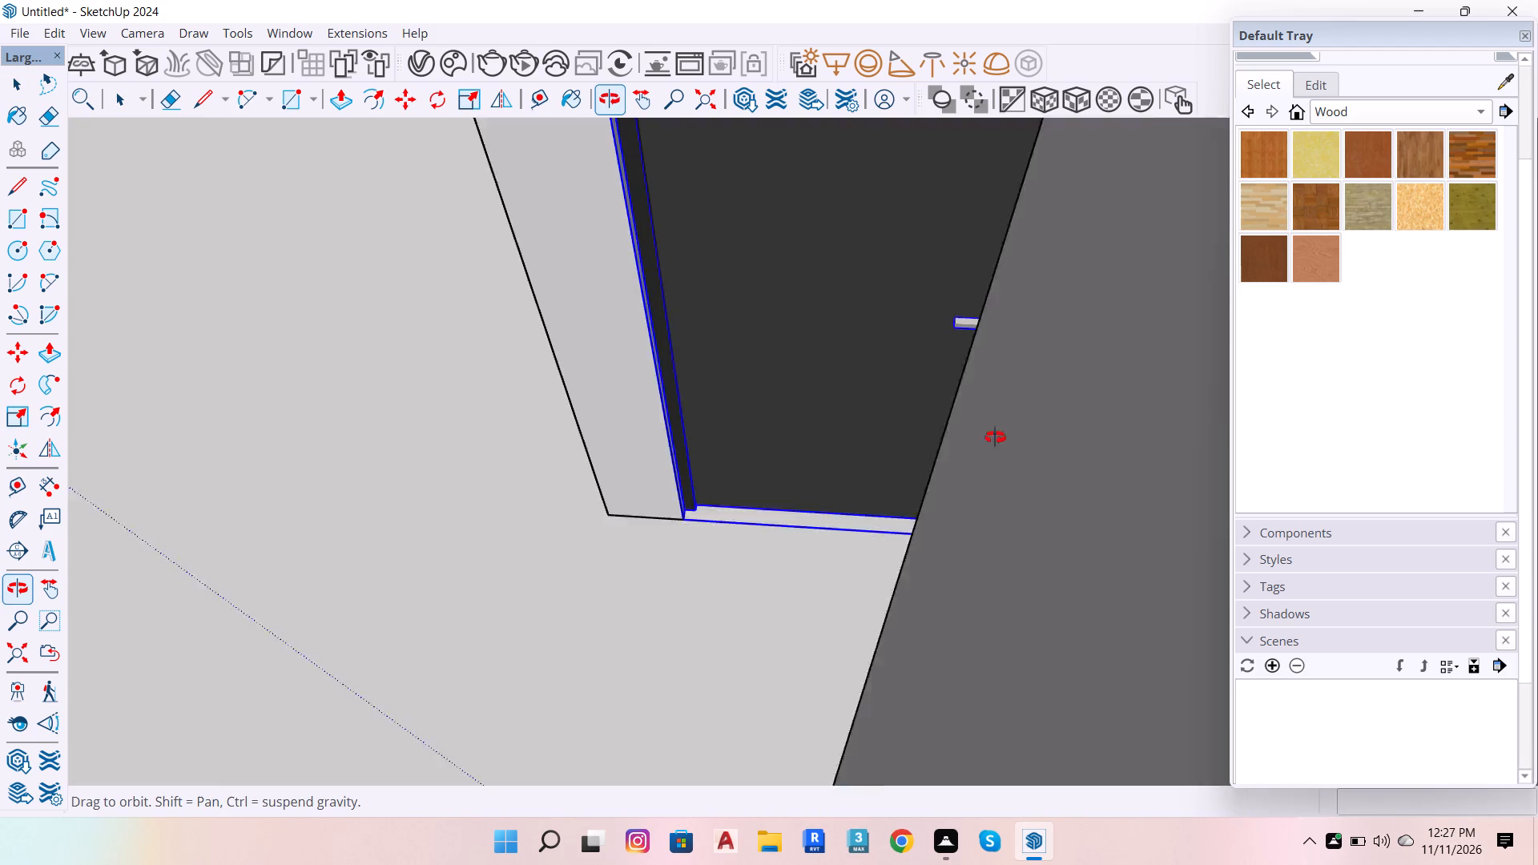
{"action": "left_click_drag", "start_coordinate": [995, 437], "coordinate": [1030, 441]}
{"action": "scroll", "coordinate": [996, 497], "scroll_direction": "down", "scroll_amount": 5}
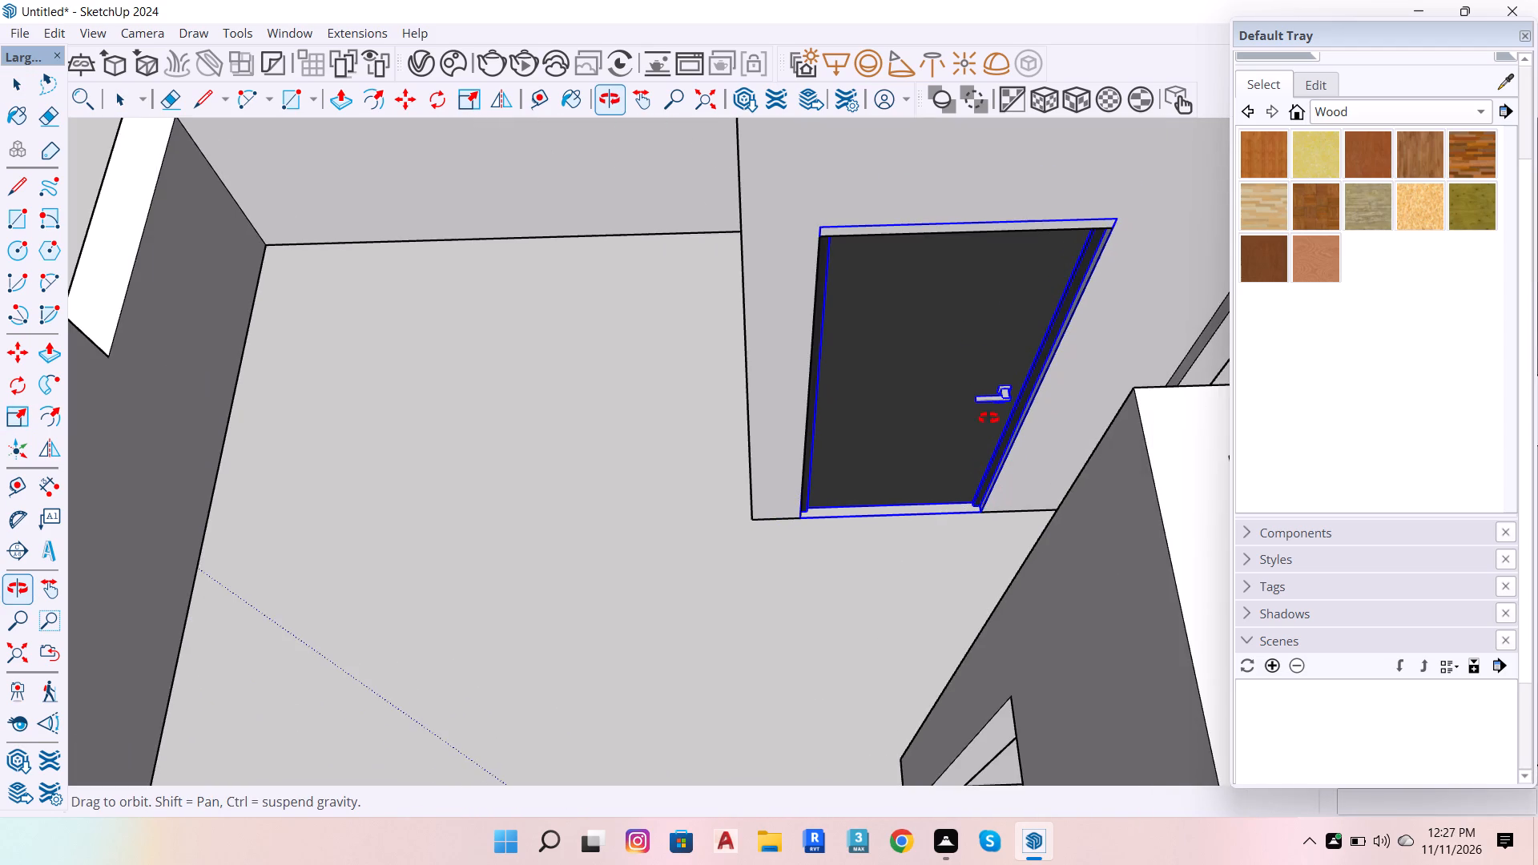
{"action": "scroll", "coordinate": [1032, 182], "scroll_direction": "up", "scroll_amount": 3}
{"action": "key", "text": "s"}
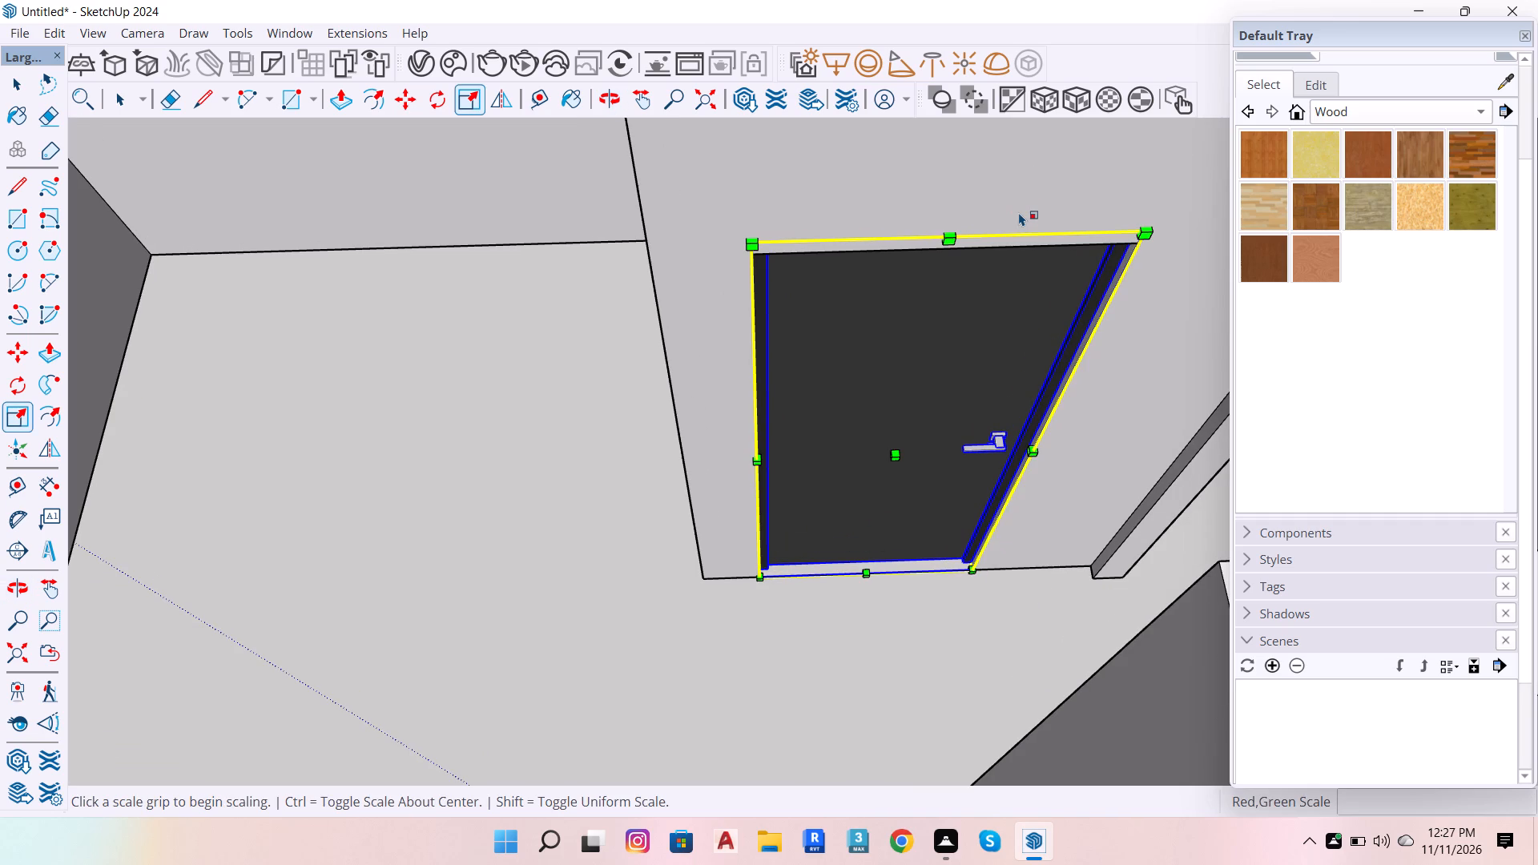
{"action": "left_click", "coordinate": [951, 219]}
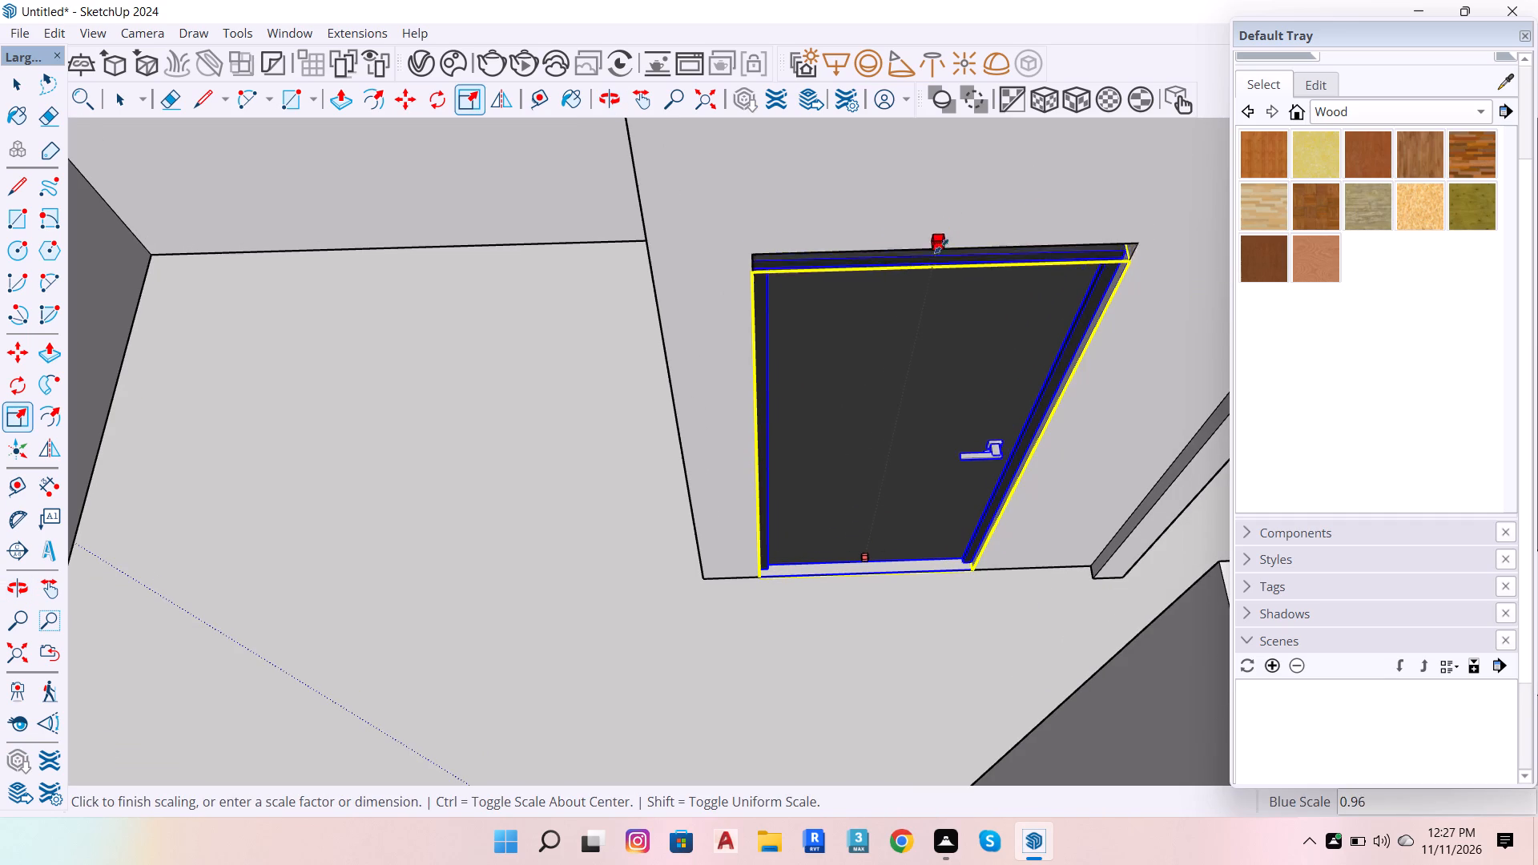
{"action": "scroll", "coordinate": [941, 247], "scroll_direction": "up", "scroll_amount": 6}
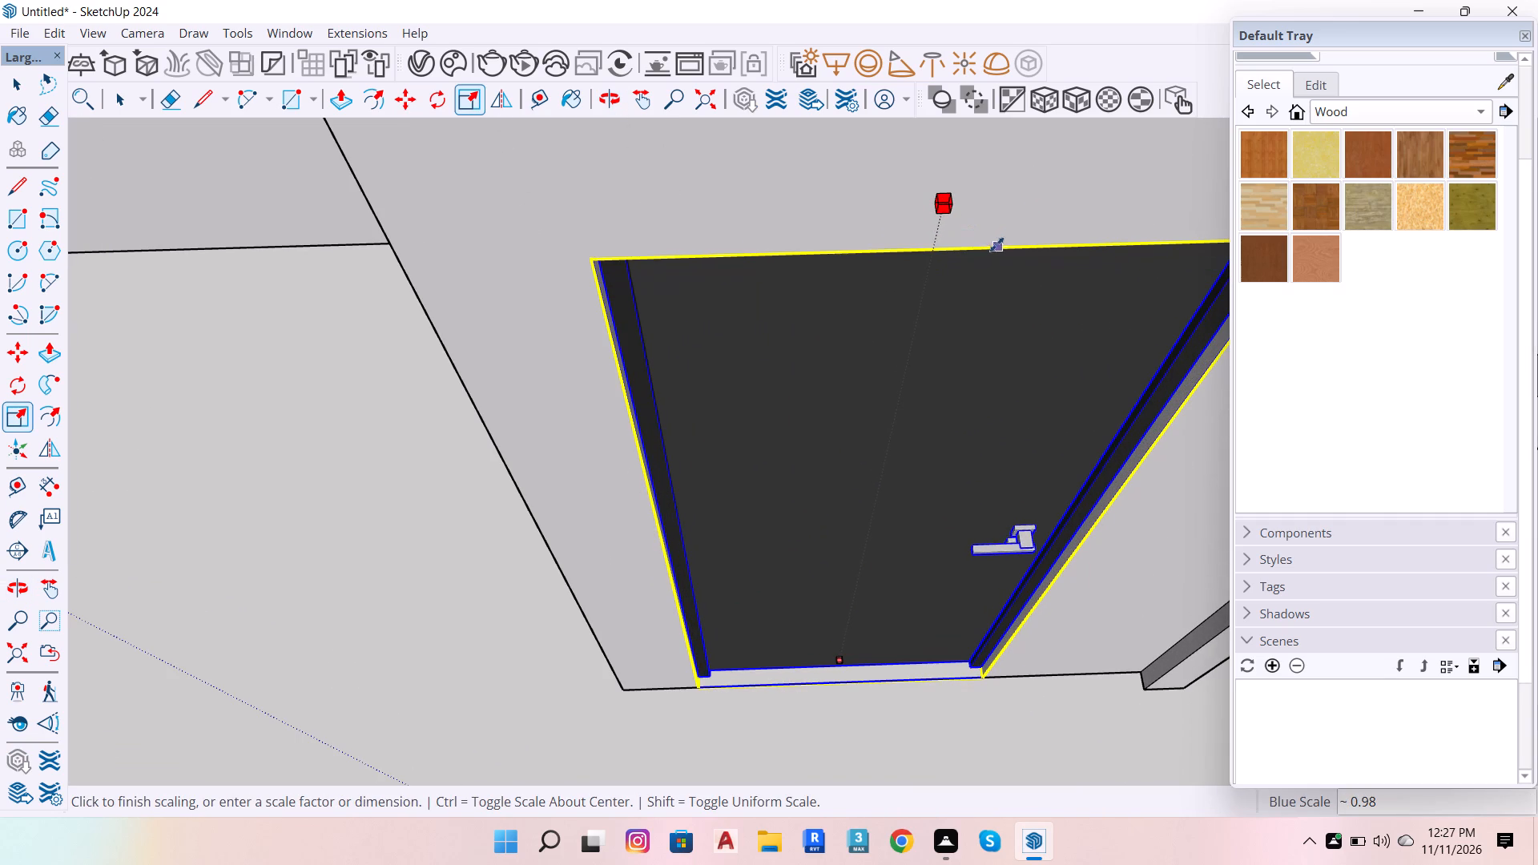
{"action": "left_click", "coordinate": [969, 251]}
{"action": "scroll", "coordinate": [839, 264], "scroll_direction": "down", "scroll_amount": 7}
{"action": "key", "text": "space"}
Copy the fitted dark door from the bathroom doorway to the open ground outside the house, beside the outer wall corner.
{"action": "left_click", "coordinate": [804, 555]}
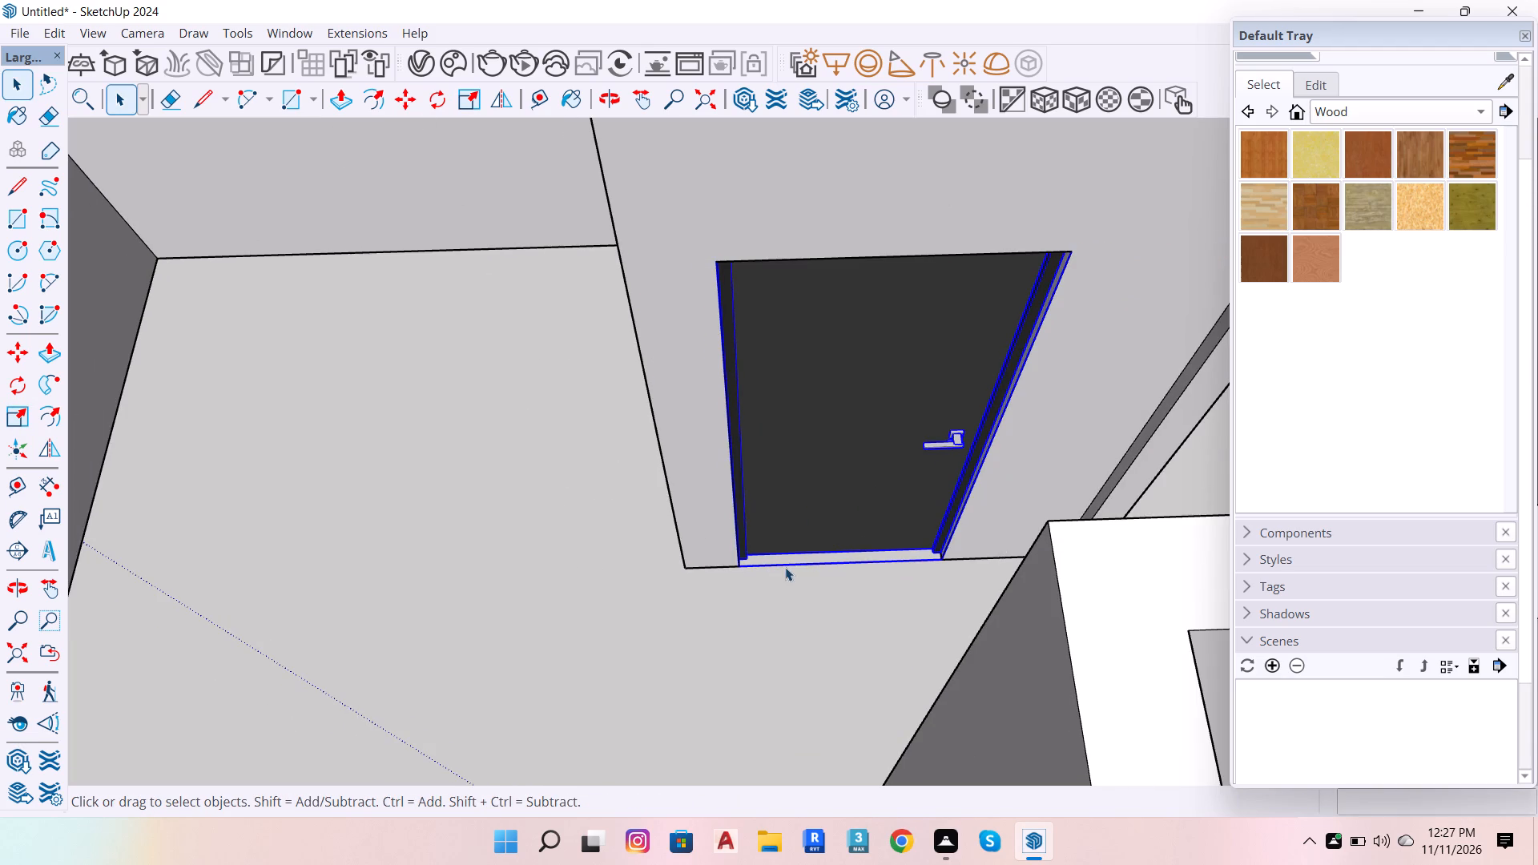
{"action": "scroll", "coordinate": [724, 630], "scroll_direction": "down", "scroll_amount": 6}
{"action": "scroll", "coordinate": [839, 512], "scroll_direction": "up", "scroll_amount": 8}
{"action": "key", "text": "m"}
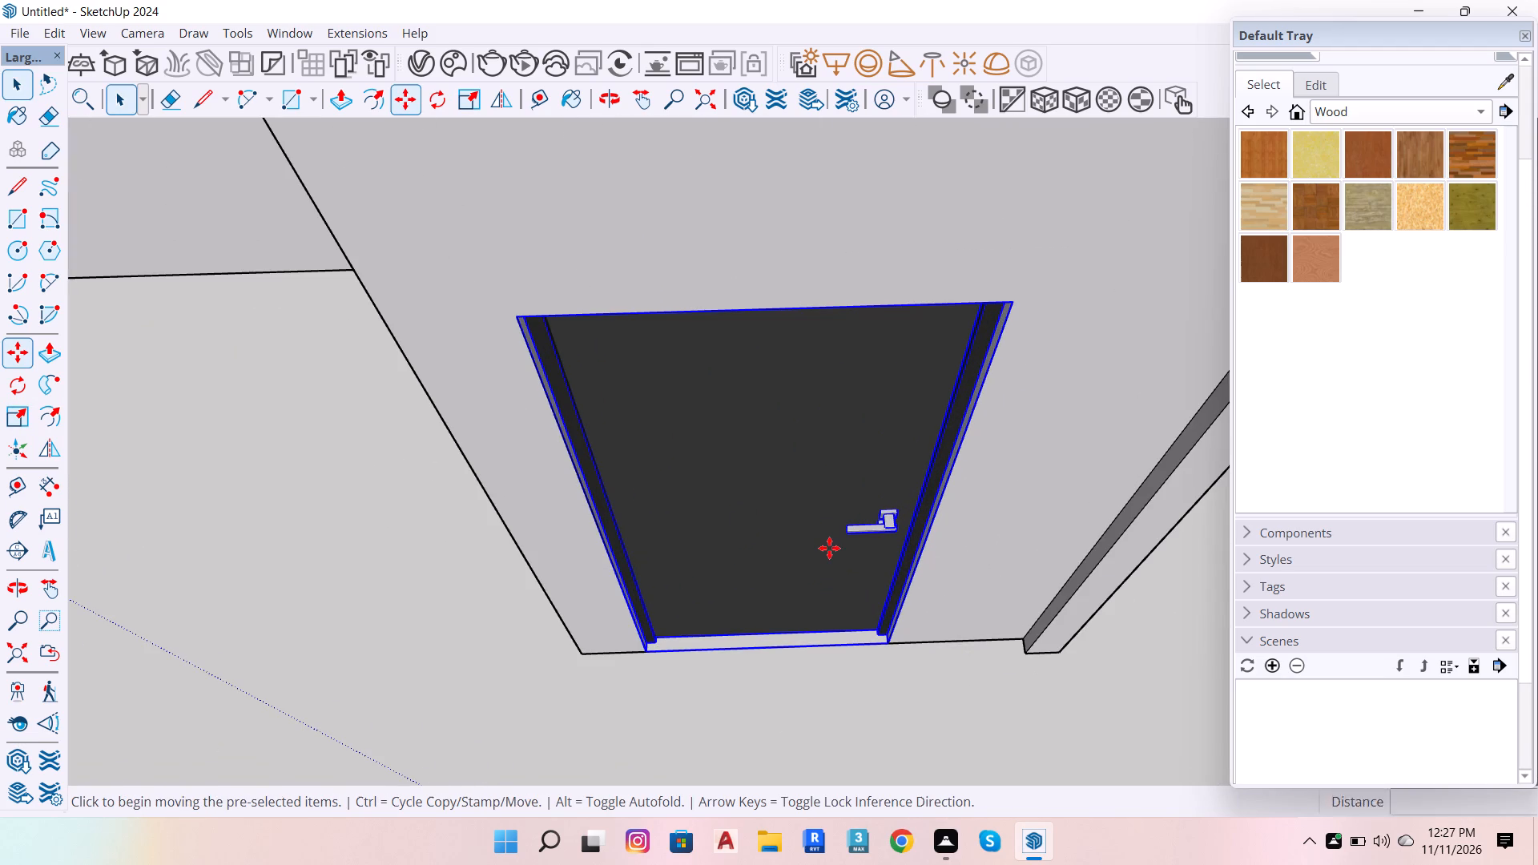
{"action": "left_click", "coordinate": [829, 556]}
{"action": "scroll", "coordinate": [545, 484], "scroll_direction": "down", "scroll_amount": 7}
{"action": "scroll", "coordinate": [610, 445], "scroll_direction": "down", "scroll_amount": 5}
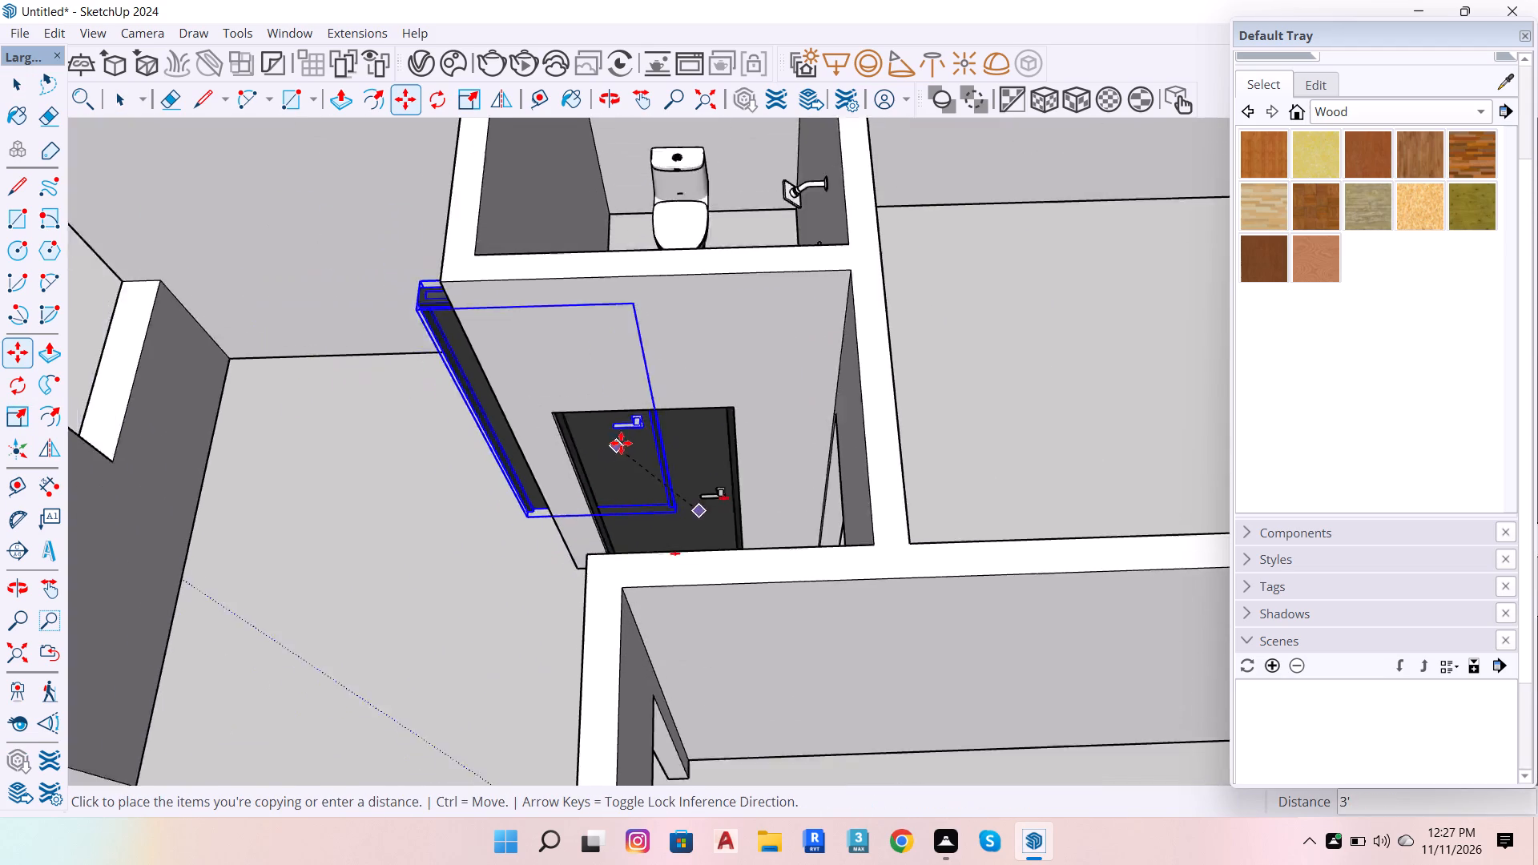
{"action": "scroll", "coordinate": [621, 443], "scroll_direction": "down", "scroll_amount": 15}
{"action": "scroll", "coordinate": [620, 443], "scroll_direction": "down", "scroll_amount": 8}
{"action": "scroll", "coordinate": [864, 505], "scroll_direction": "up", "scroll_amount": 6}
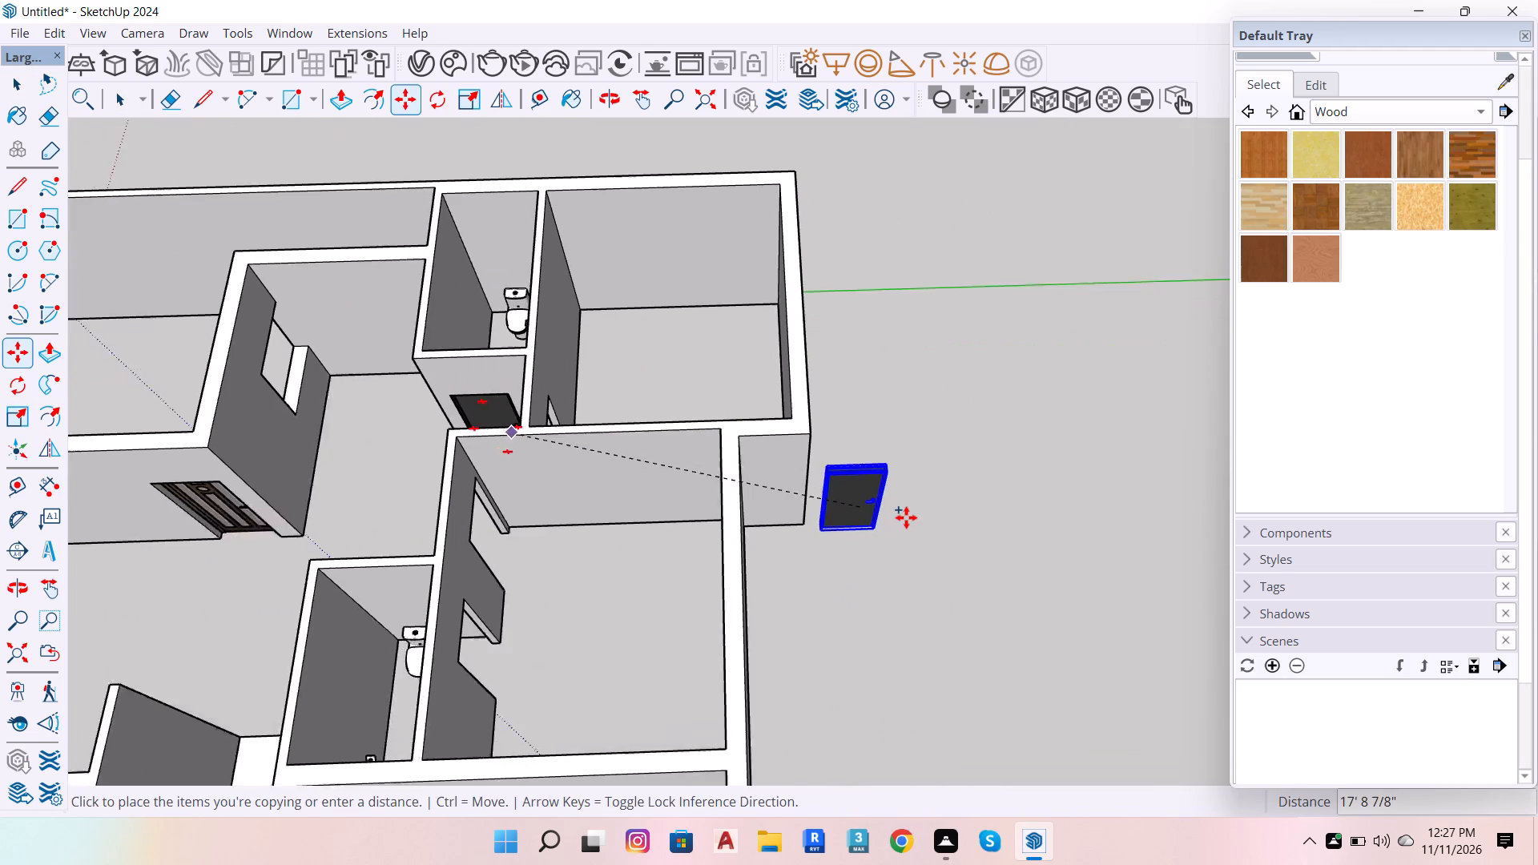
{"action": "scroll", "coordinate": [906, 517], "scroll_direction": "up", "scroll_amount": 1}
{"action": "left_click", "coordinate": [906, 517]}
{"action": "key", "text": "space"}
Rotate the copied dark door about a quarter turn on the ground plane, around a point near its base.
{"action": "scroll", "coordinate": [893, 526], "scroll_direction": "up", "scroll_amount": 7}
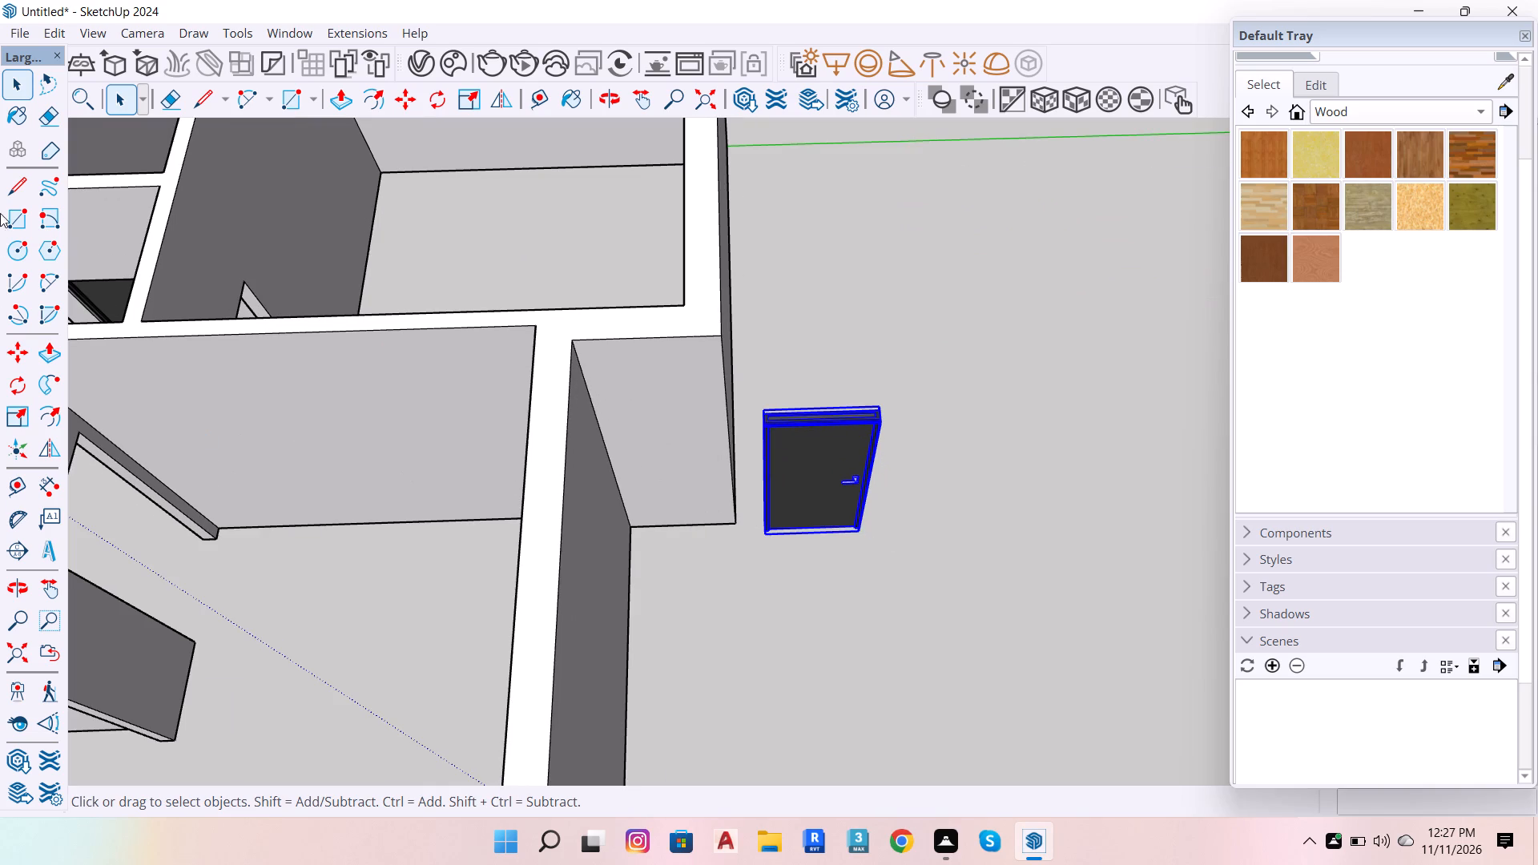
{"action": "left_click", "coordinate": [26, 388]}
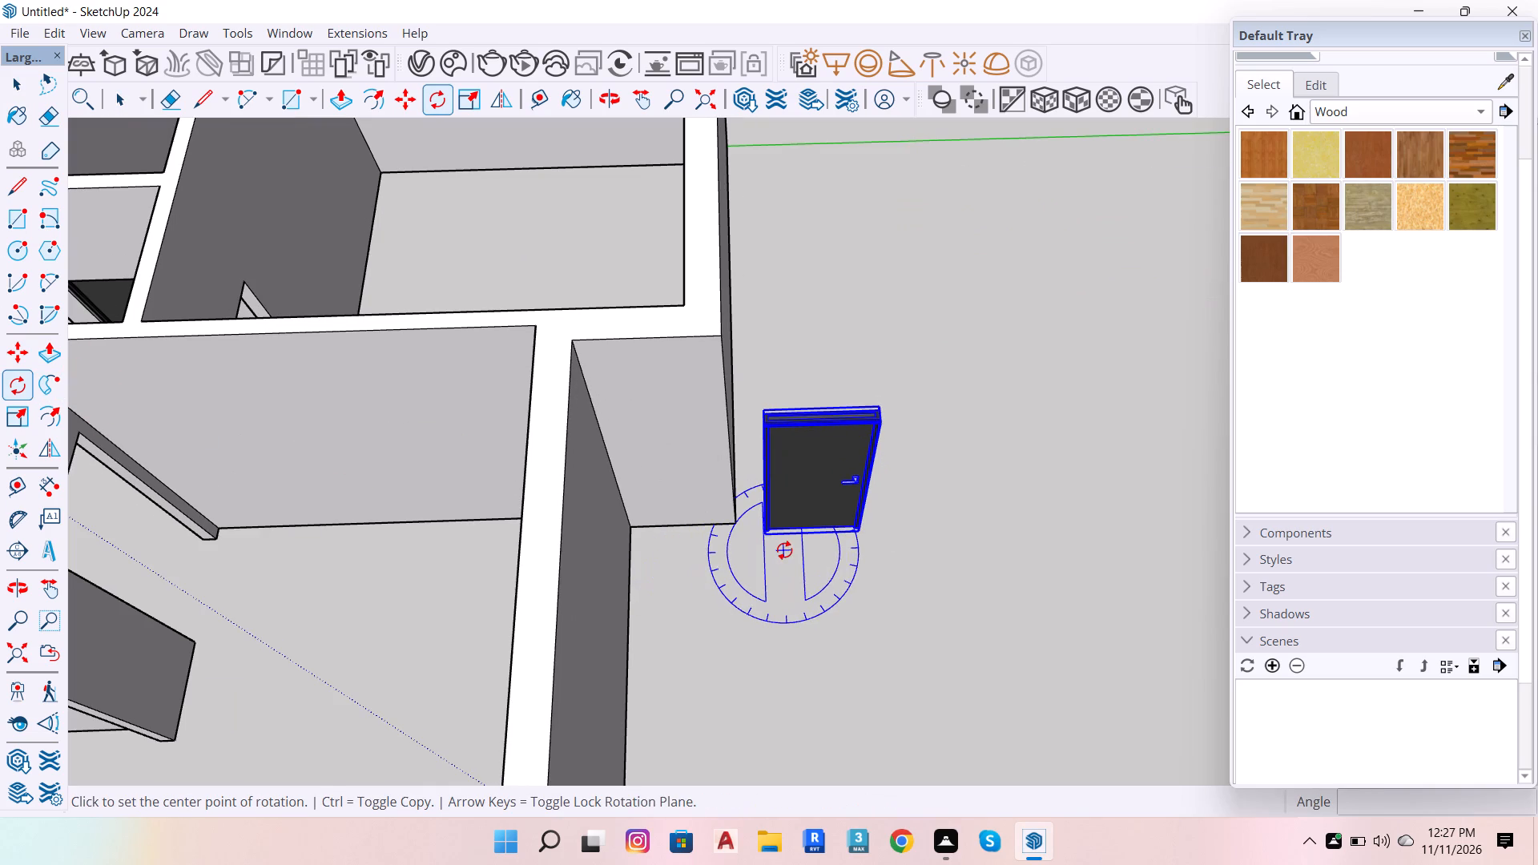
{"action": "left_click", "coordinate": [784, 550]}
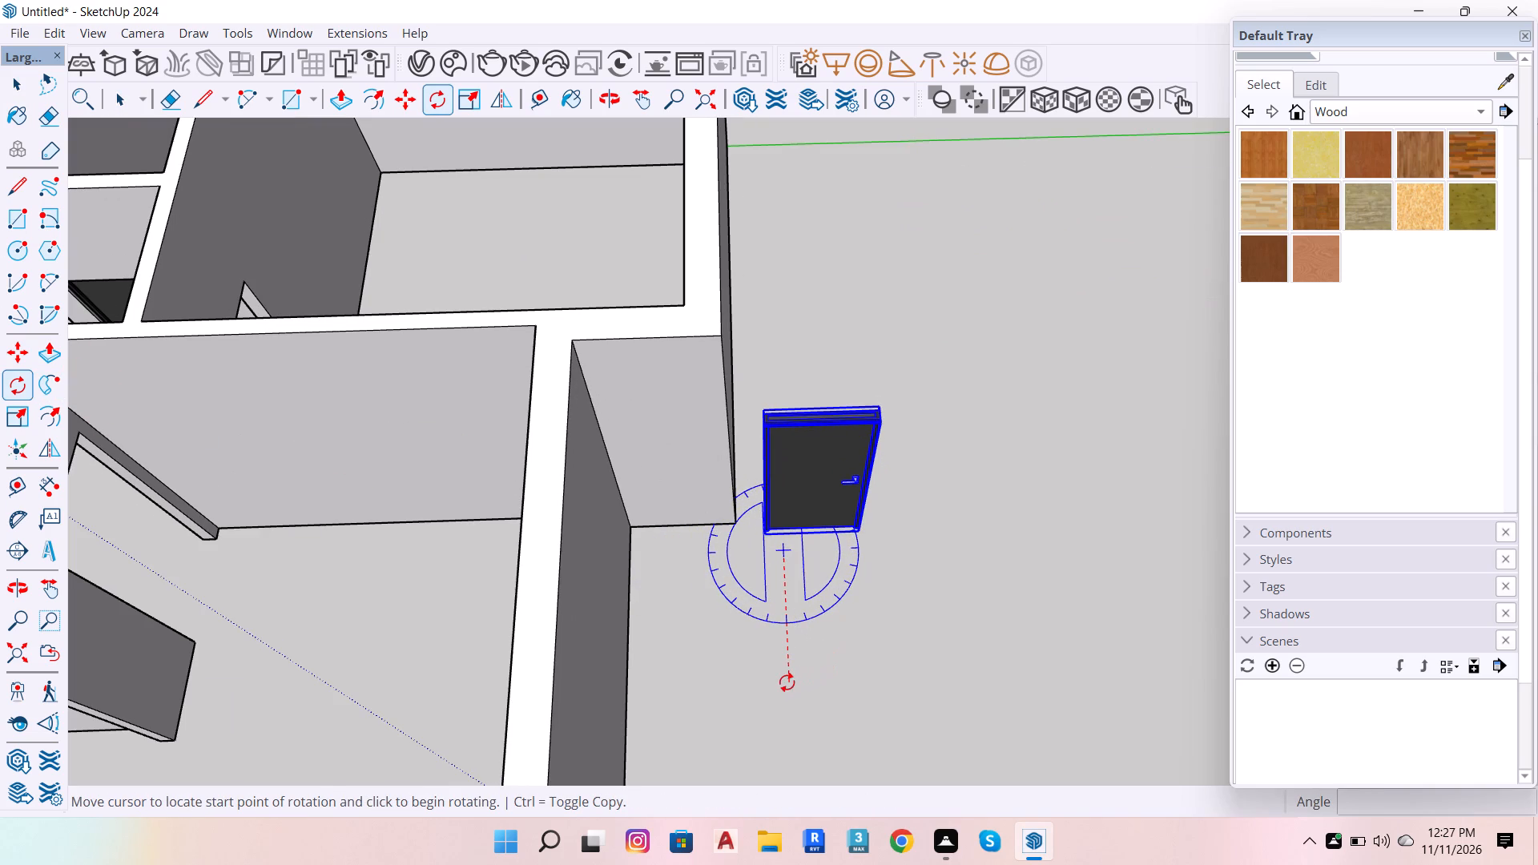
{"action": "left_click", "coordinate": [785, 683]}
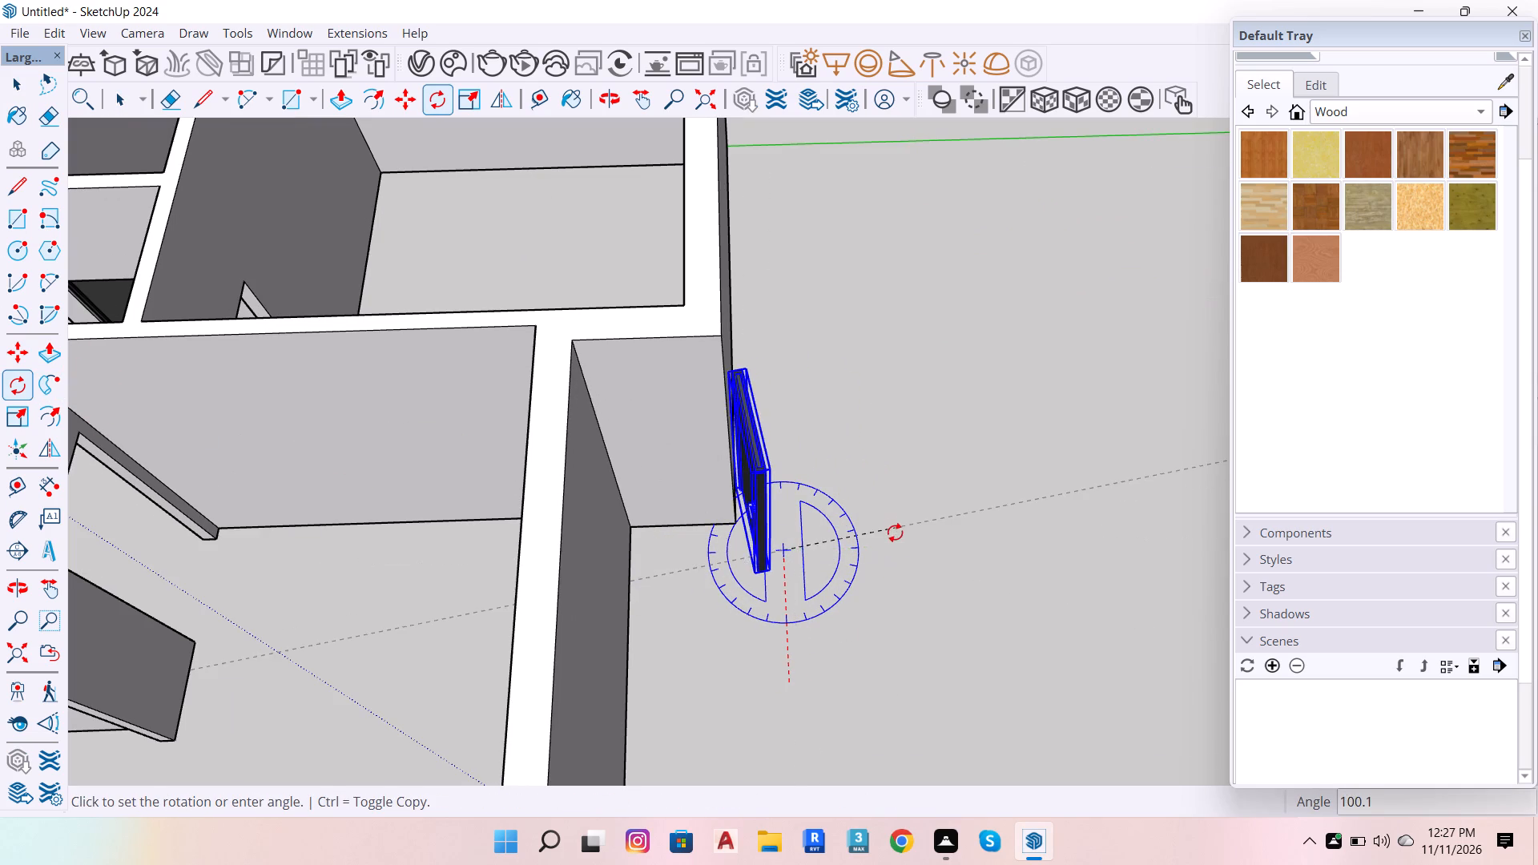
{"action": "left_click", "coordinate": [896, 545]}
{"action": "key", "text": "space"}
Move the rotated dark door into the second bathroom's doorway, matching its bottom corner to the base corner of the opening.
{"action": "scroll", "coordinate": [772, 569], "scroll_direction": "up", "scroll_amount": 6}
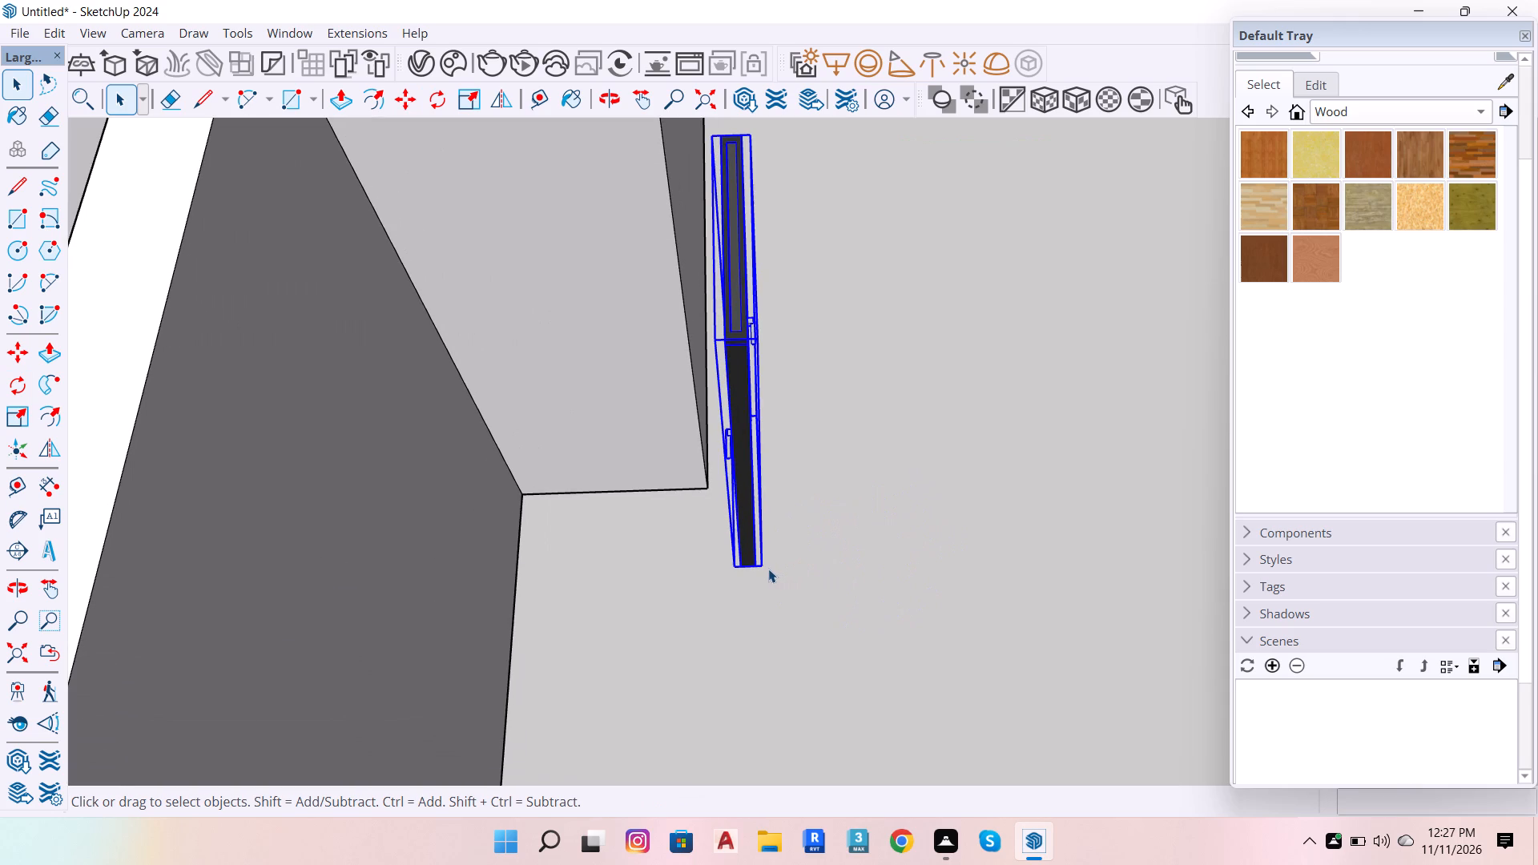
{"action": "key", "text": "m"}
{"action": "left_click", "coordinate": [762, 565]}
{"action": "scroll", "coordinate": [989, 424], "scroll_direction": "down", "scroll_amount": 5}
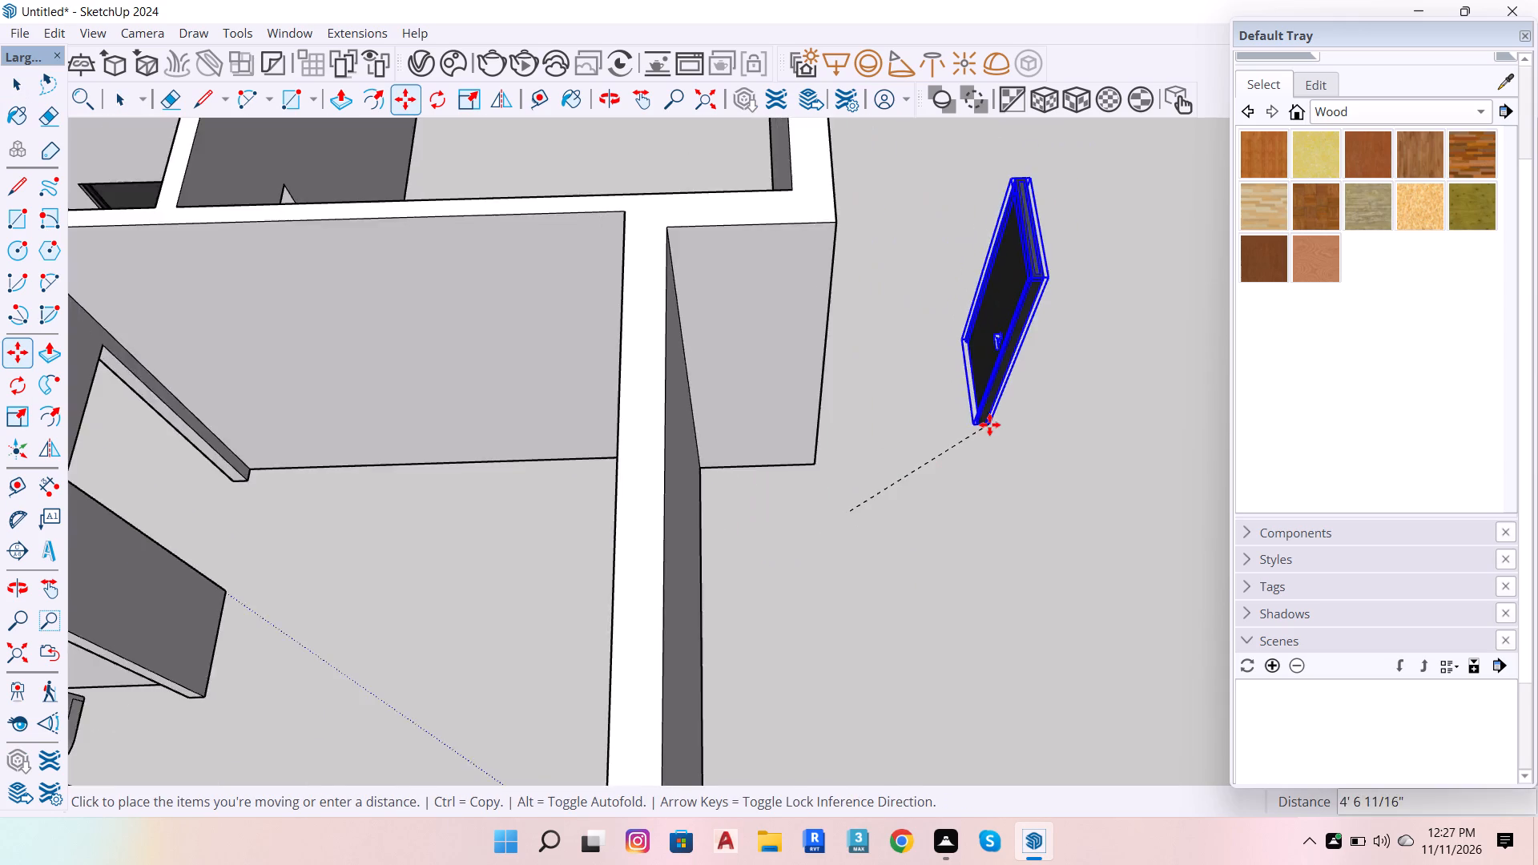
{"action": "scroll", "coordinate": [990, 424], "scroll_direction": "down", "scroll_amount": 13}
{"action": "scroll", "coordinate": [660, 582], "scroll_direction": "up", "scroll_amount": 8}
{"action": "scroll", "coordinate": [583, 618], "scroll_direction": "up", "scroll_amount": 8}
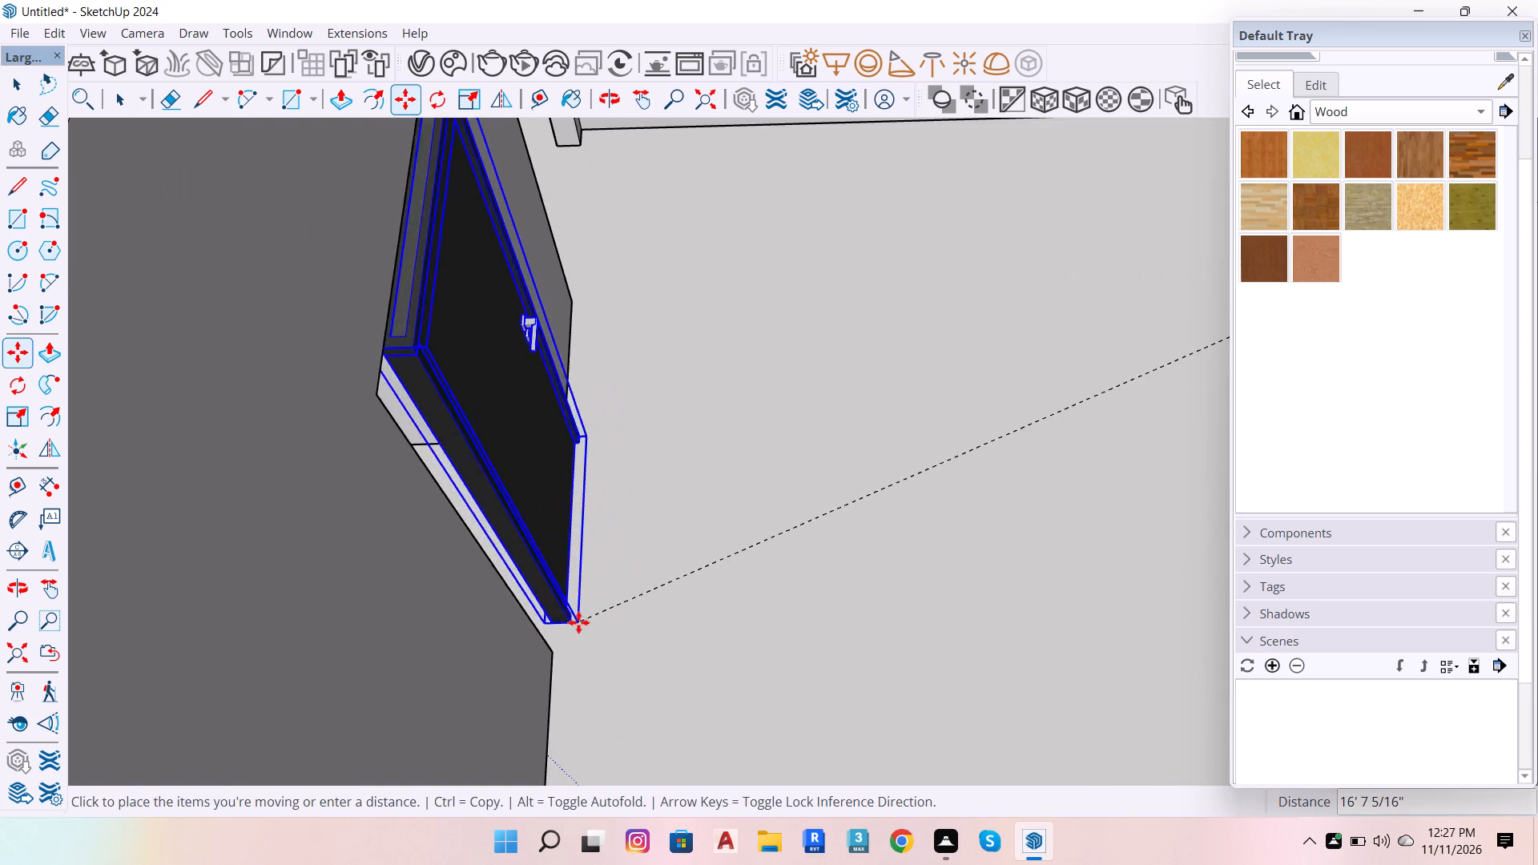
{"action": "left_click", "coordinate": [555, 647]}
{"action": "scroll", "coordinate": [611, 651], "scroll_direction": "down", "scroll_amount": 8}
{"action": "key", "text": "space"}
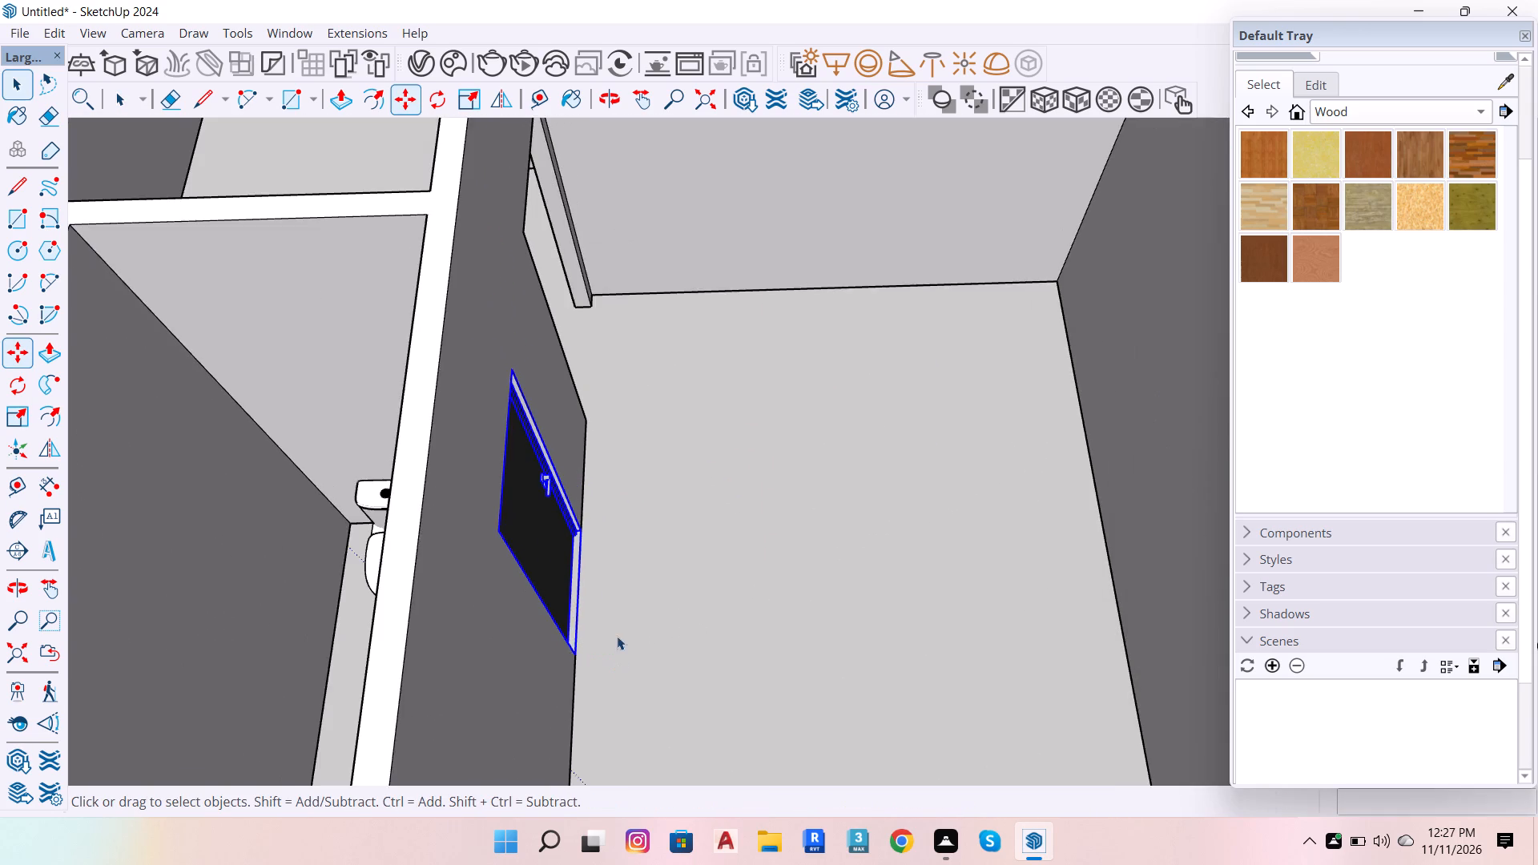
Examine how the dark door sits in the second bathroom's doorway, and return to a view of the whole model.
{"action": "scroll", "coordinate": [681, 612], "scroll_direction": "down", "scroll_amount": 13}
{"action": "key", "text": "o"}
{"action": "left_click_drag", "start_coordinate": [674, 567], "coordinate": [193, 364]}
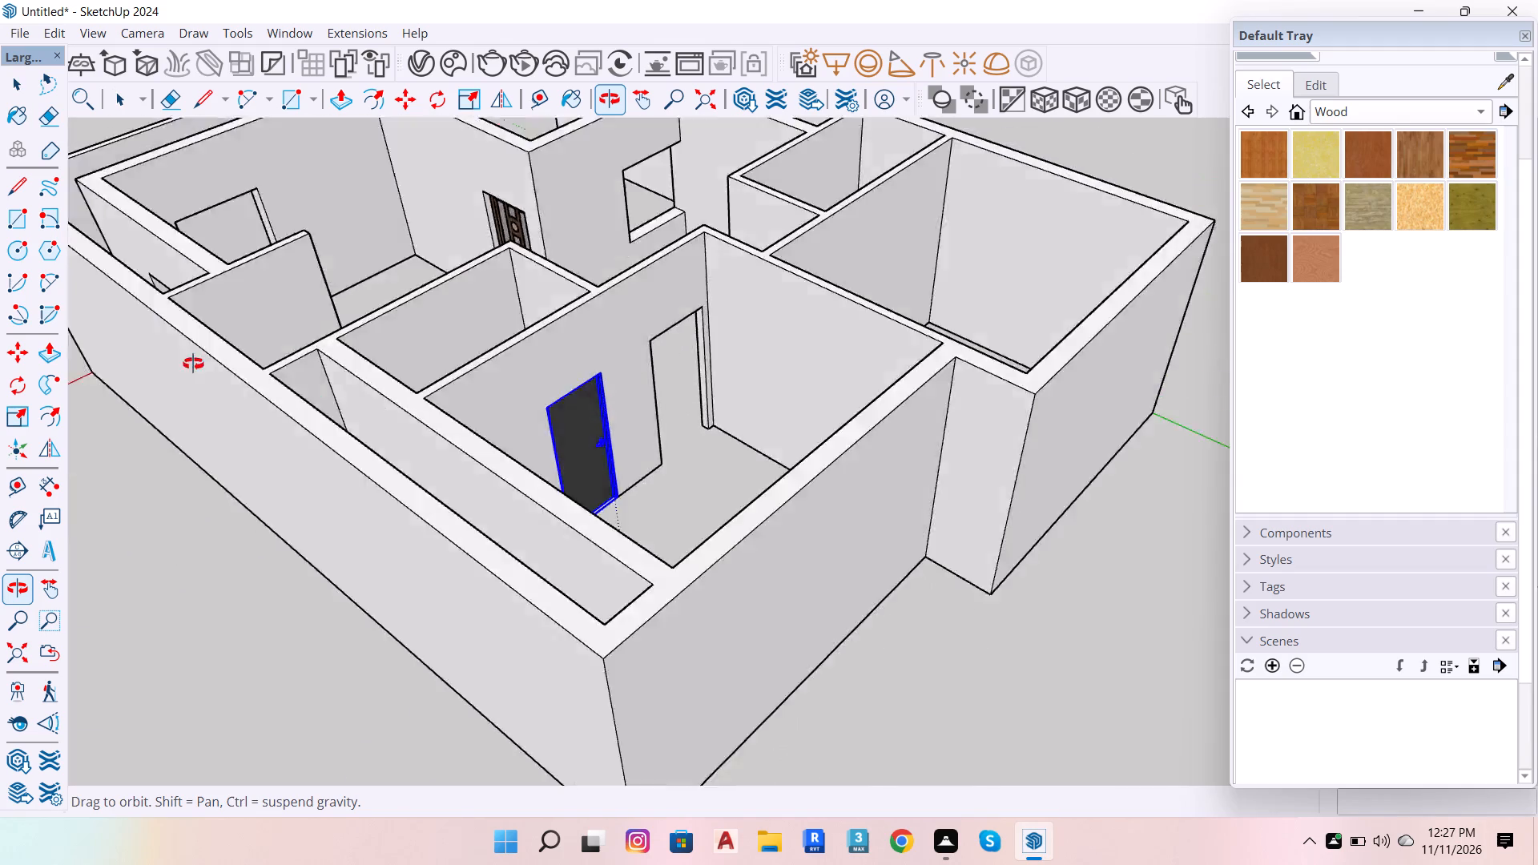
{"action": "left_click_drag", "start_coordinate": [193, 364], "coordinate": [147, 348]}
{"action": "scroll", "coordinate": [485, 280], "scroll_direction": "up", "scroll_amount": 15}
{"action": "scroll", "coordinate": [727, 354], "scroll_direction": "up", "scroll_amount": 8}
{"action": "left_click_drag", "start_coordinate": [787, 408], "coordinate": [753, 360]}
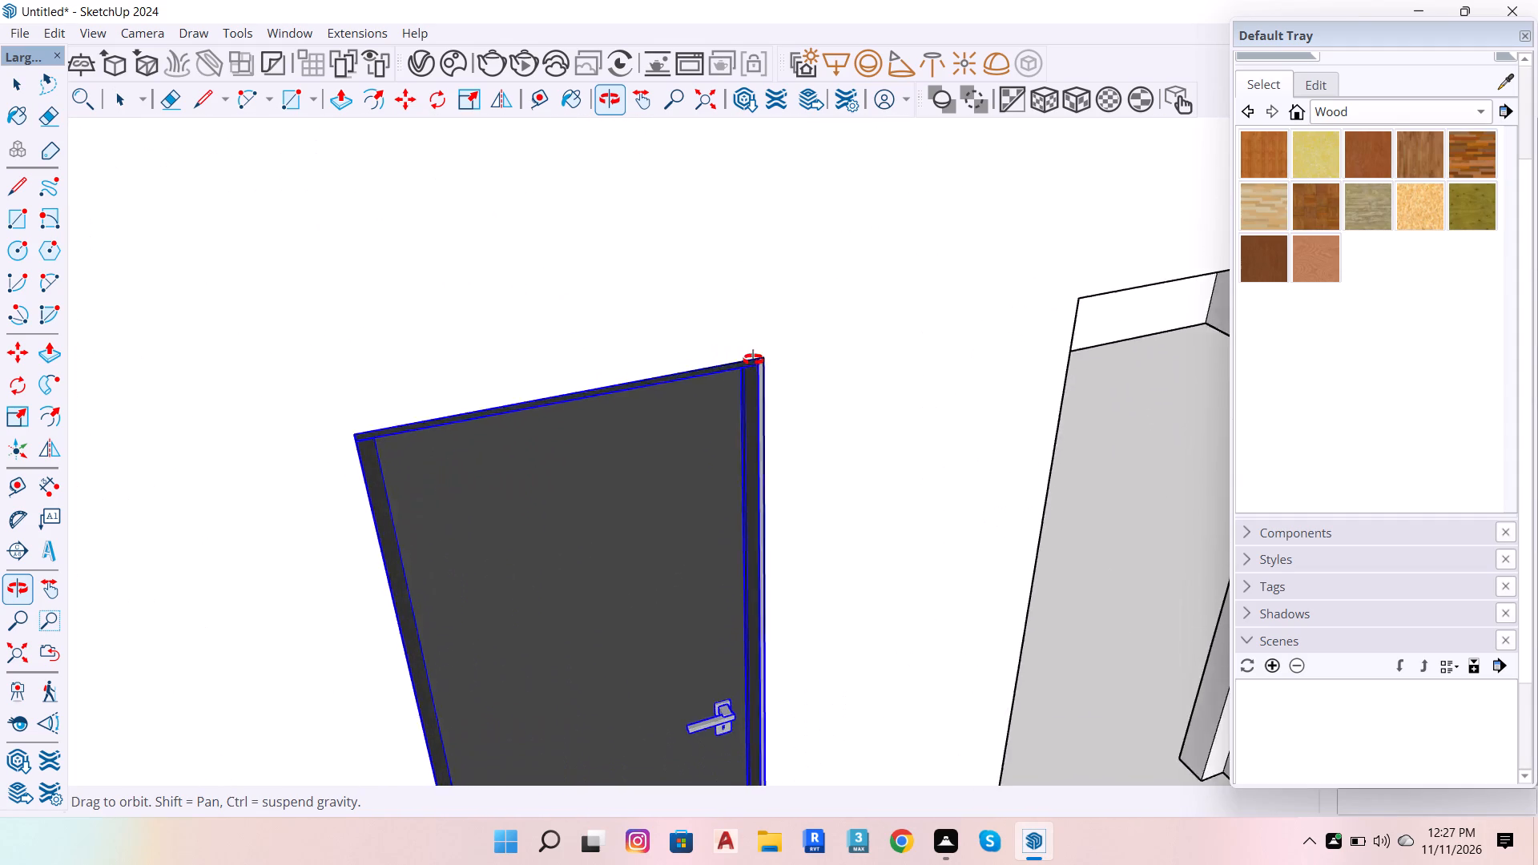
{"action": "left_click_drag", "start_coordinate": [753, 360], "coordinate": [586, 367]}
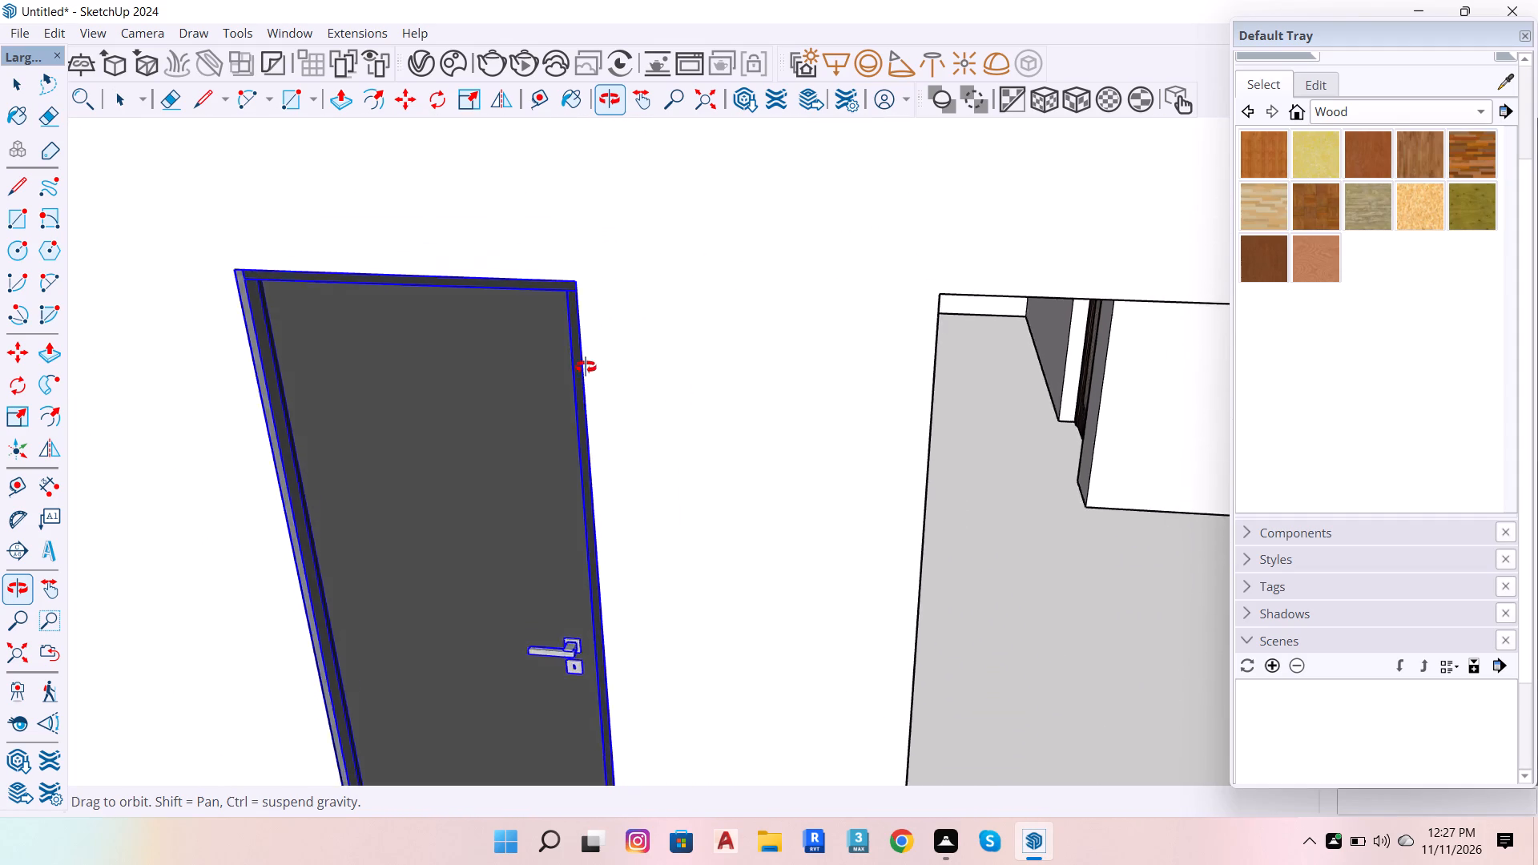
{"action": "left_click_drag", "start_coordinate": [586, 367], "coordinate": [1273, 498]}
{"action": "key", "text": "space"}
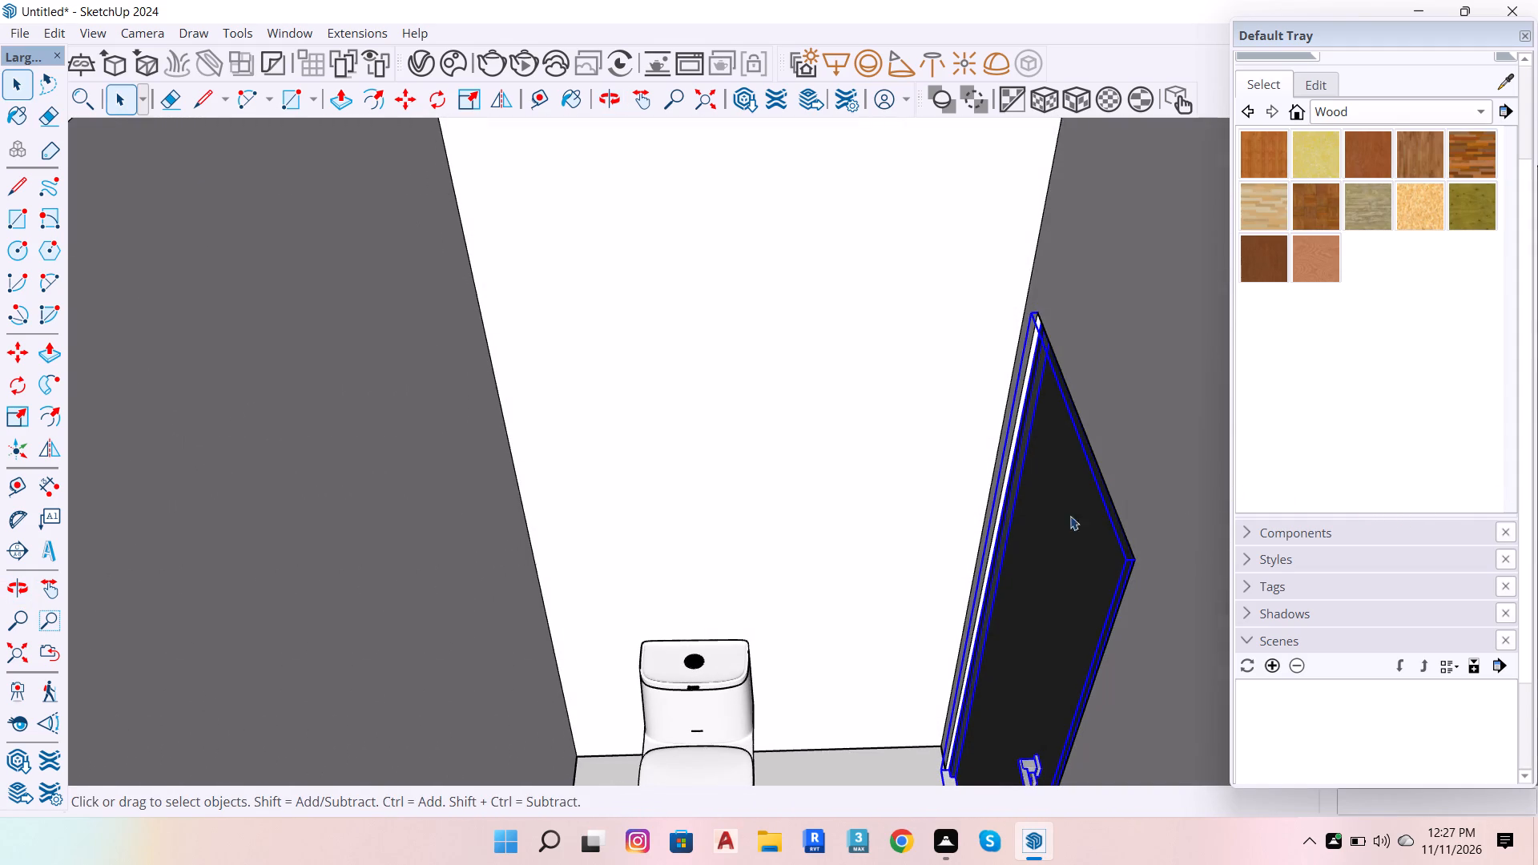
{"action": "scroll", "coordinate": [867, 522], "scroll_direction": "down", "scroll_amount": 8}
{"action": "scroll", "coordinate": [851, 590], "scroll_direction": "up", "scroll_amount": 6}
{"action": "left_click", "coordinate": [879, 727]}
{"action": "scroll", "coordinate": [973, 754], "scroll_direction": "up", "scroll_amount": 5}
{"action": "scroll", "coordinate": [1190, 424], "scroll_direction": "down", "scroll_amount": 20}
{"action": "scroll", "coordinate": [880, 473], "scroll_direction": "down", "scroll_amount": 14}
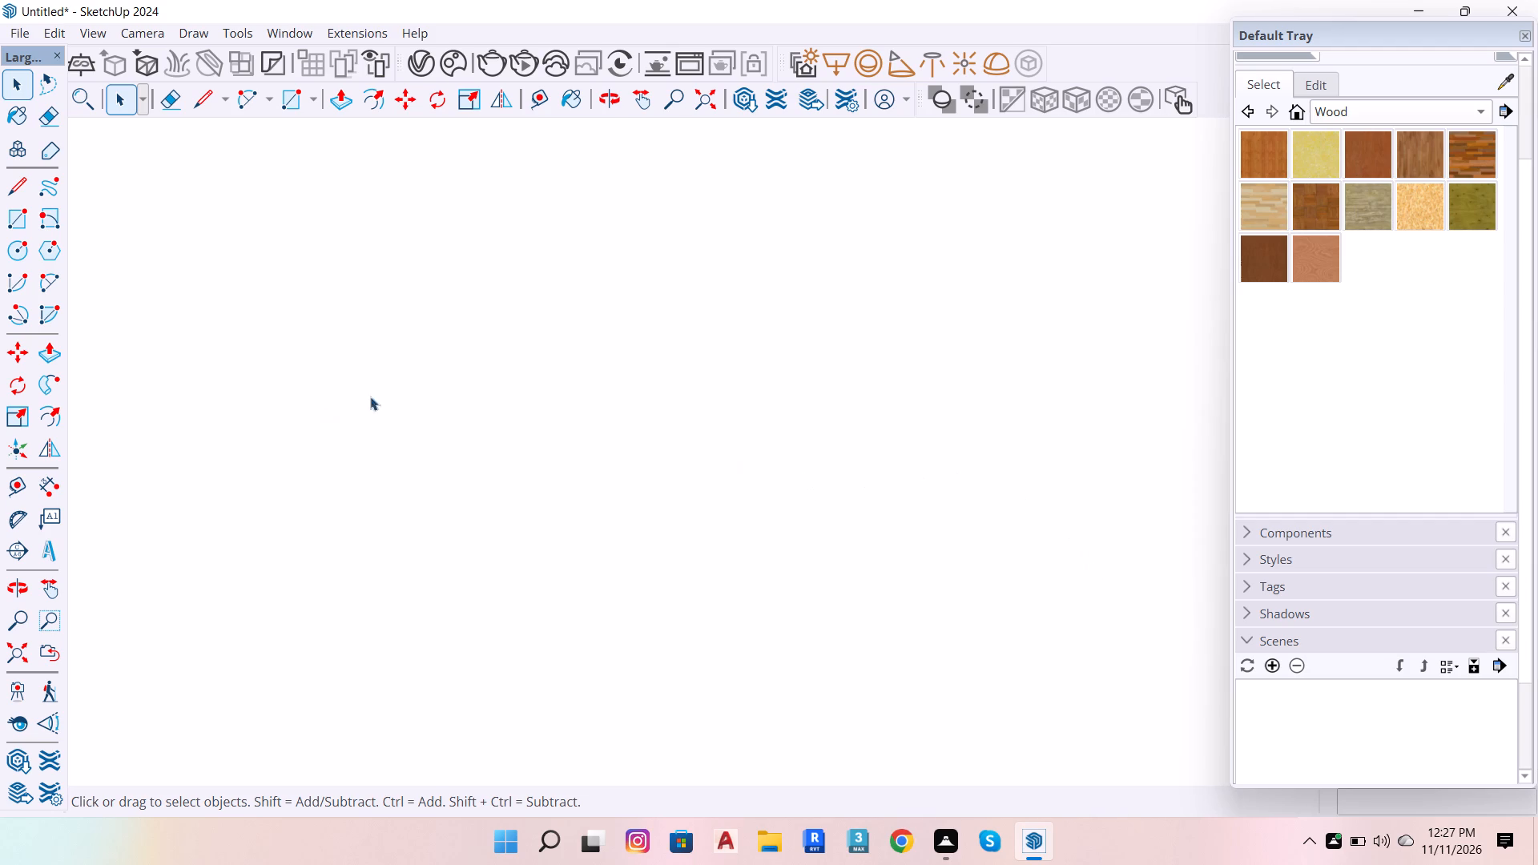
{"action": "scroll", "coordinate": [370, 396], "scroll_direction": "down", "scroll_amount": 7}
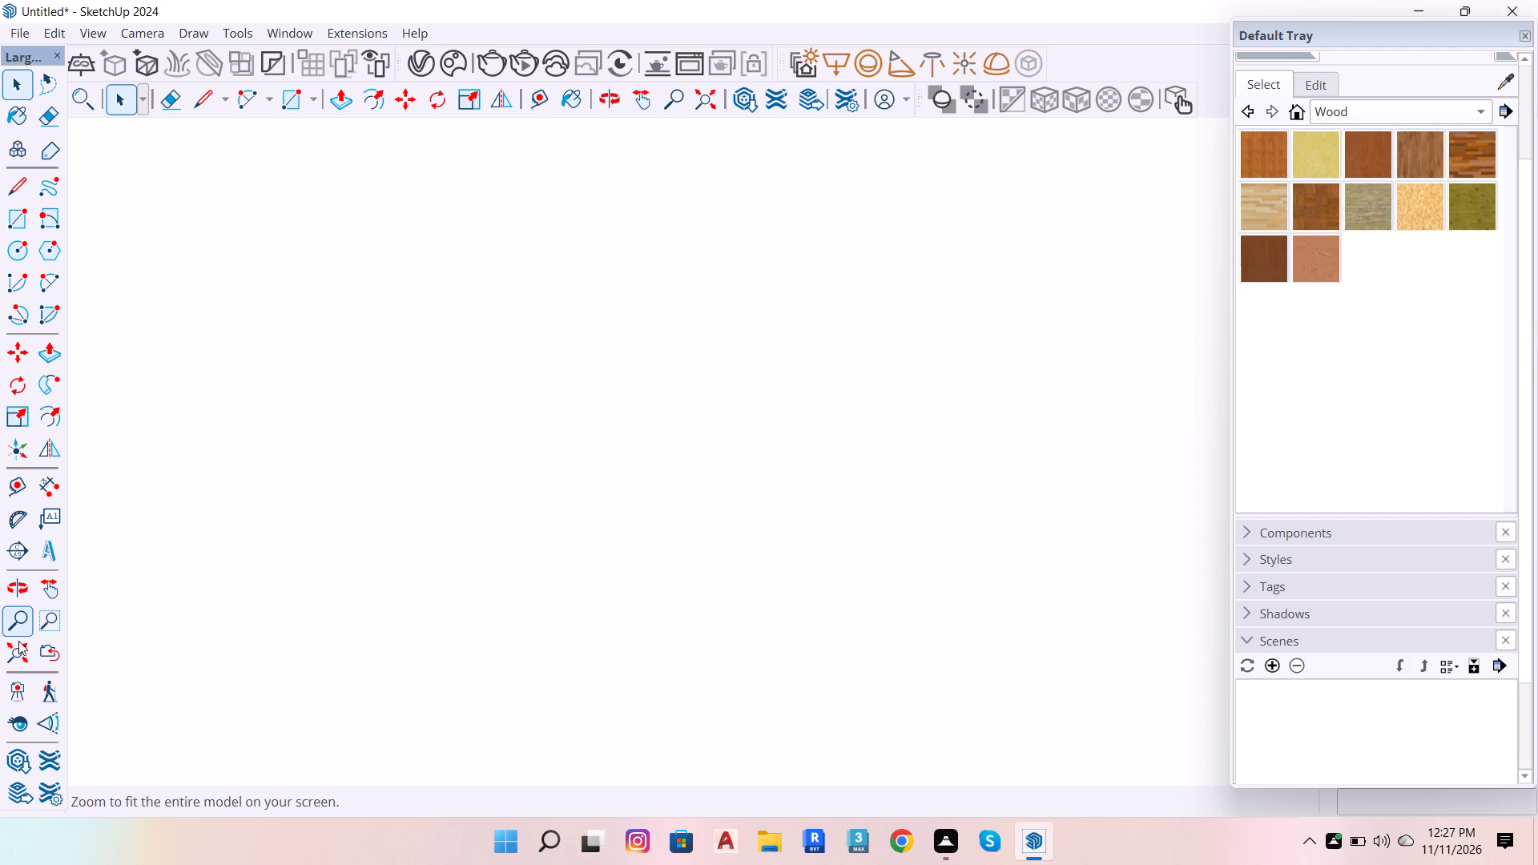
{"action": "left_click", "coordinate": [18, 649]}
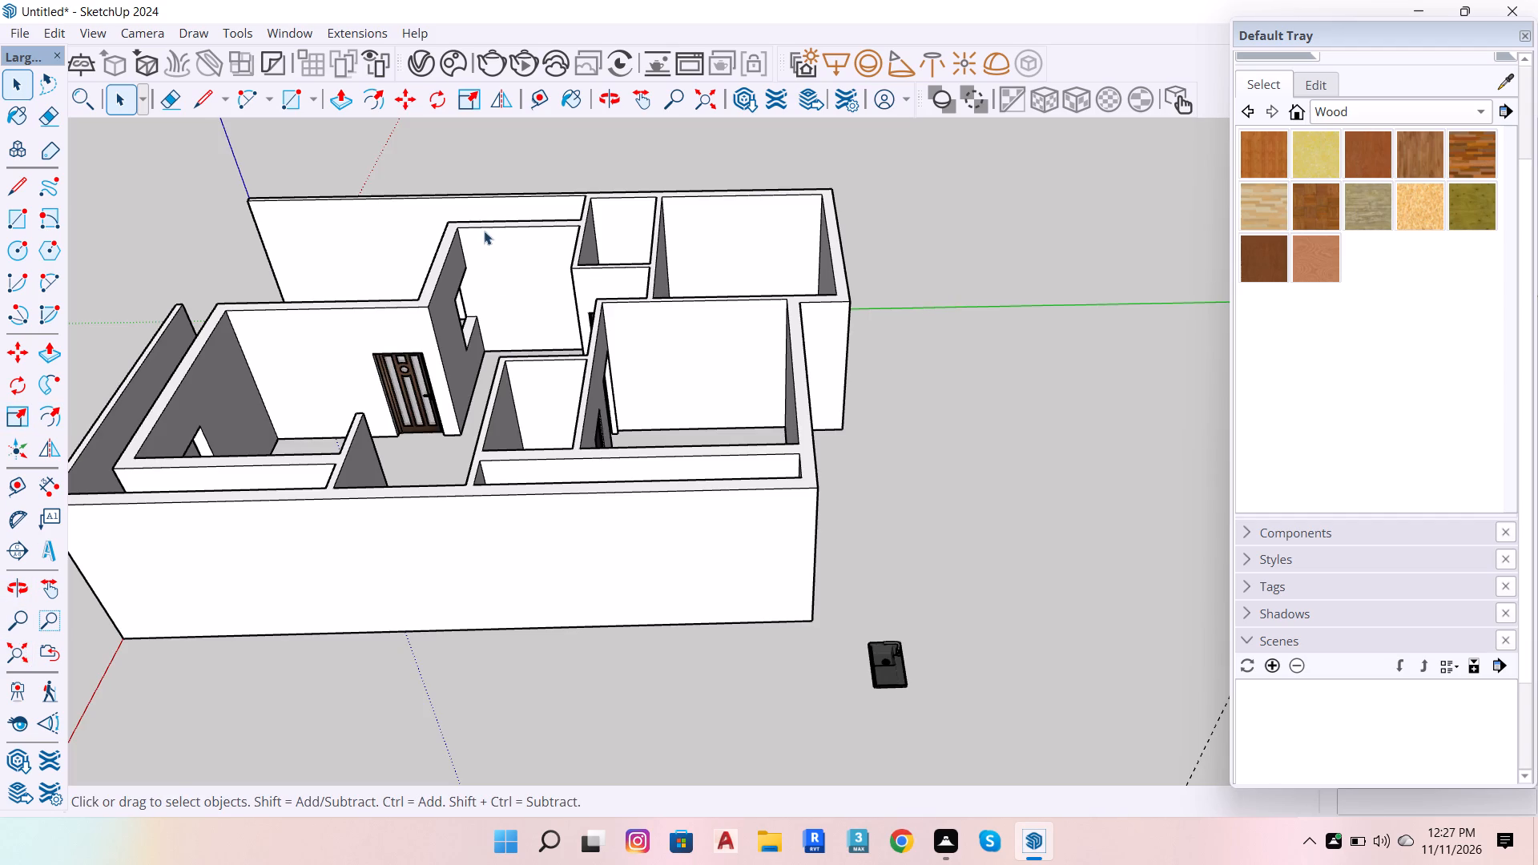
Review the rooms around the first bathroom and the adjoining window room from above.
{"action": "scroll", "coordinate": [555, 517], "scroll_direction": "down", "scroll_amount": 7}
{"action": "scroll", "coordinate": [495, 340], "scroll_direction": "up", "scroll_amount": 13}
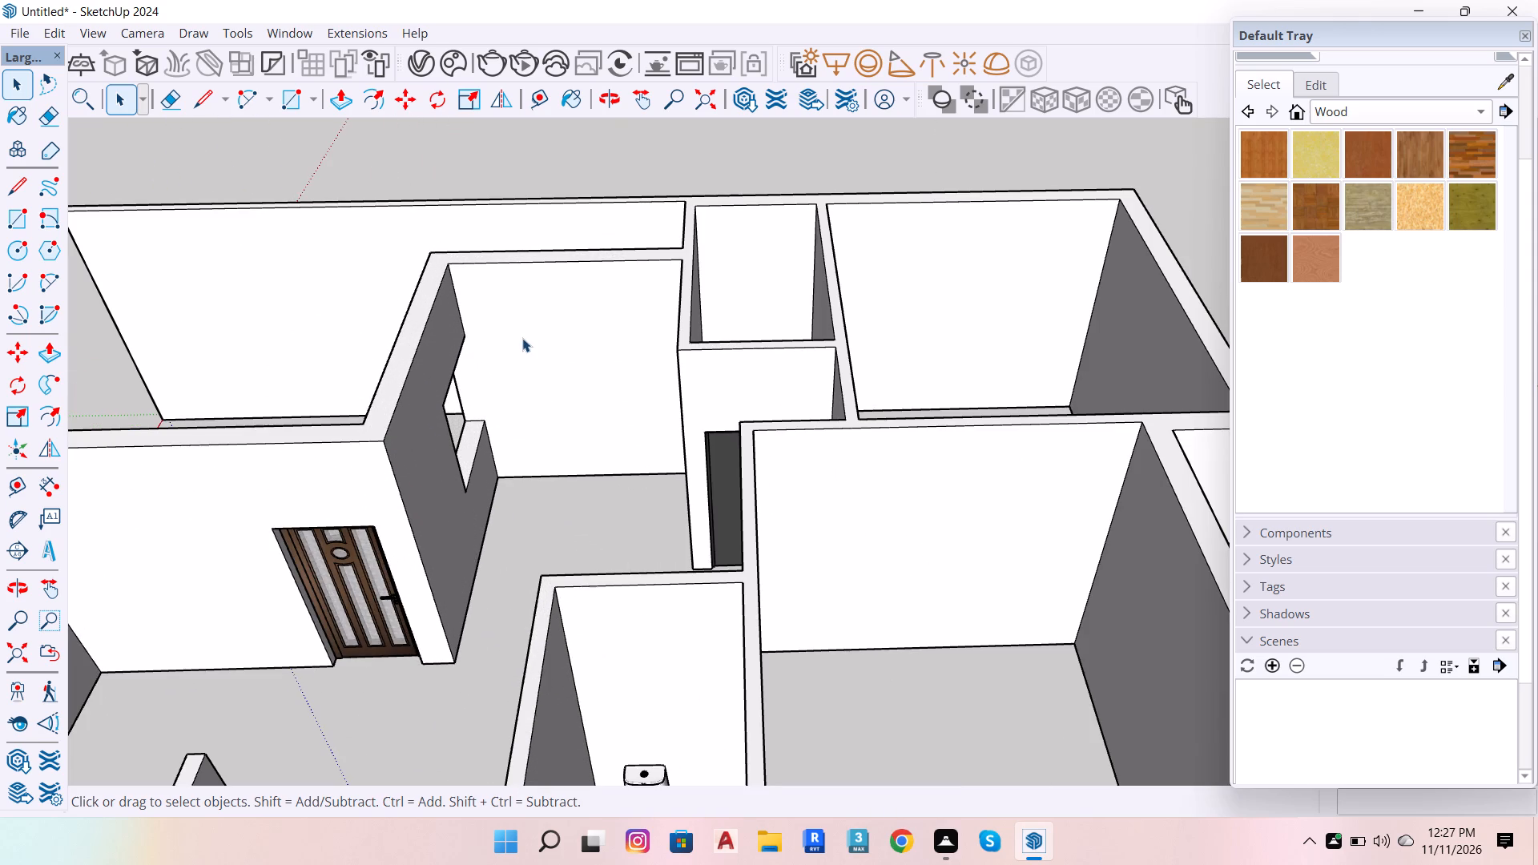
{"action": "key", "text": "o"}
{"action": "left_click_drag", "start_coordinate": [574, 304], "coordinate": [541, 475]}
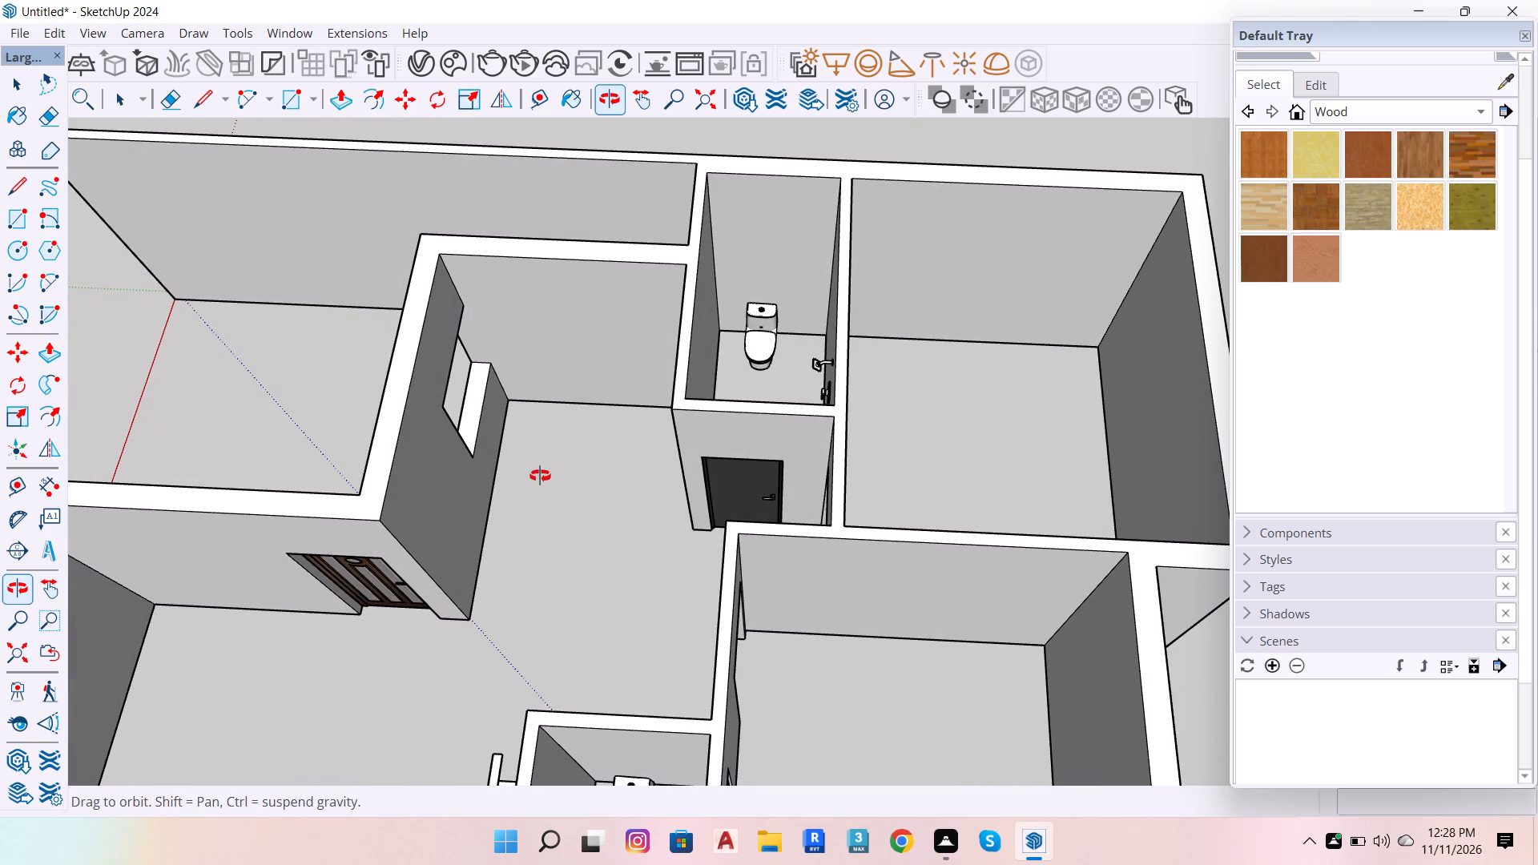
{"action": "scroll", "coordinate": [569, 597], "scroll_direction": "down", "scroll_amount": 2}
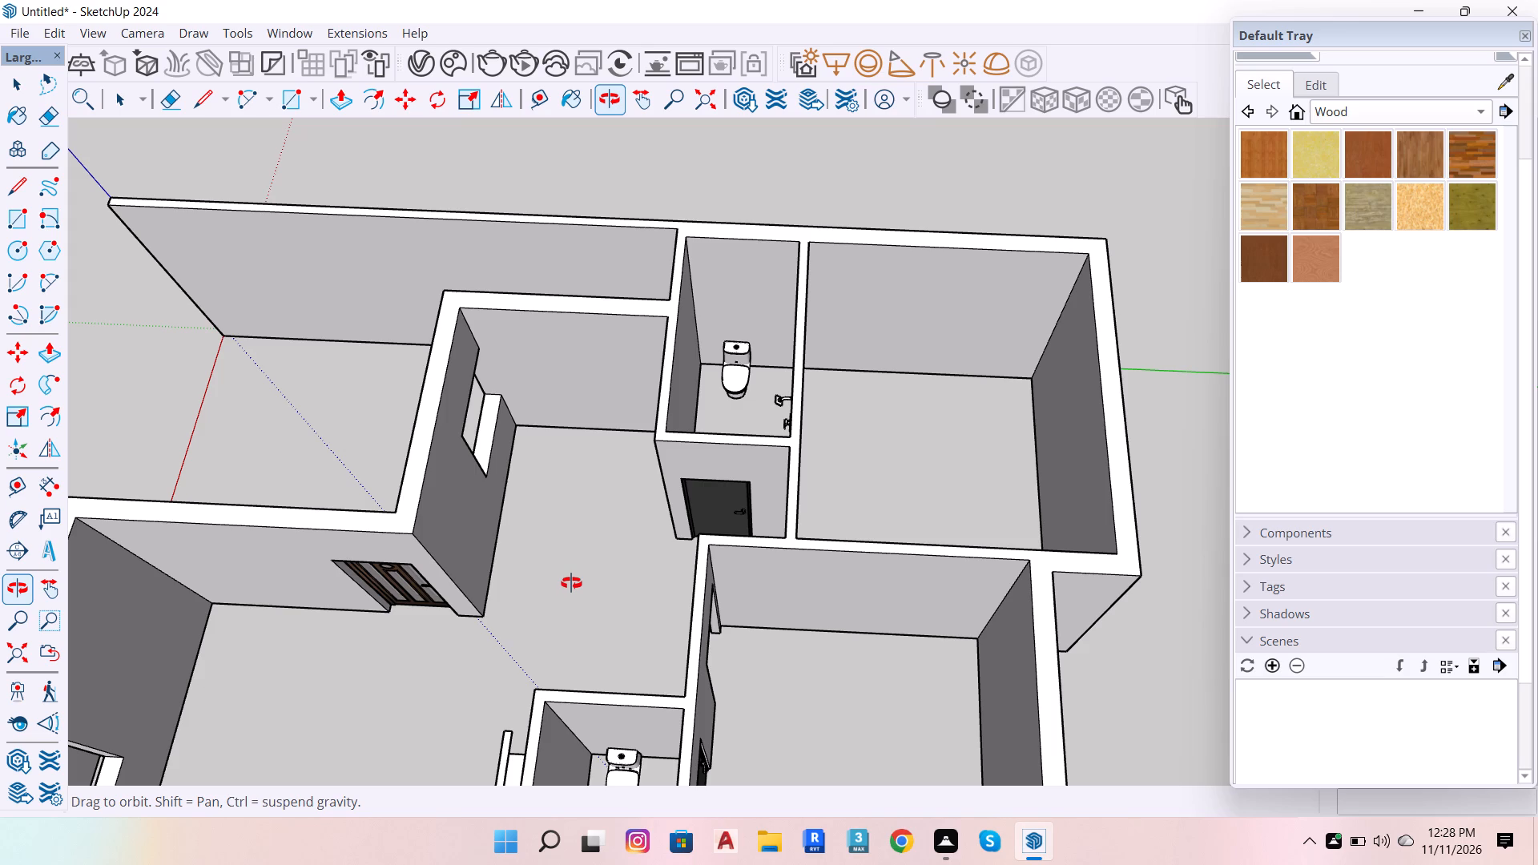
{"action": "scroll", "coordinate": [565, 620], "scroll_direction": "down", "scroll_amount": 6}
{"action": "scroll", "coordinate": [768, 545], "scroll_direction": "down", "scroll_amount": 8}
{"action": "scroll", "coordinate": [648, 509], "scroll_direction": "up", "scroll_amount": 4}
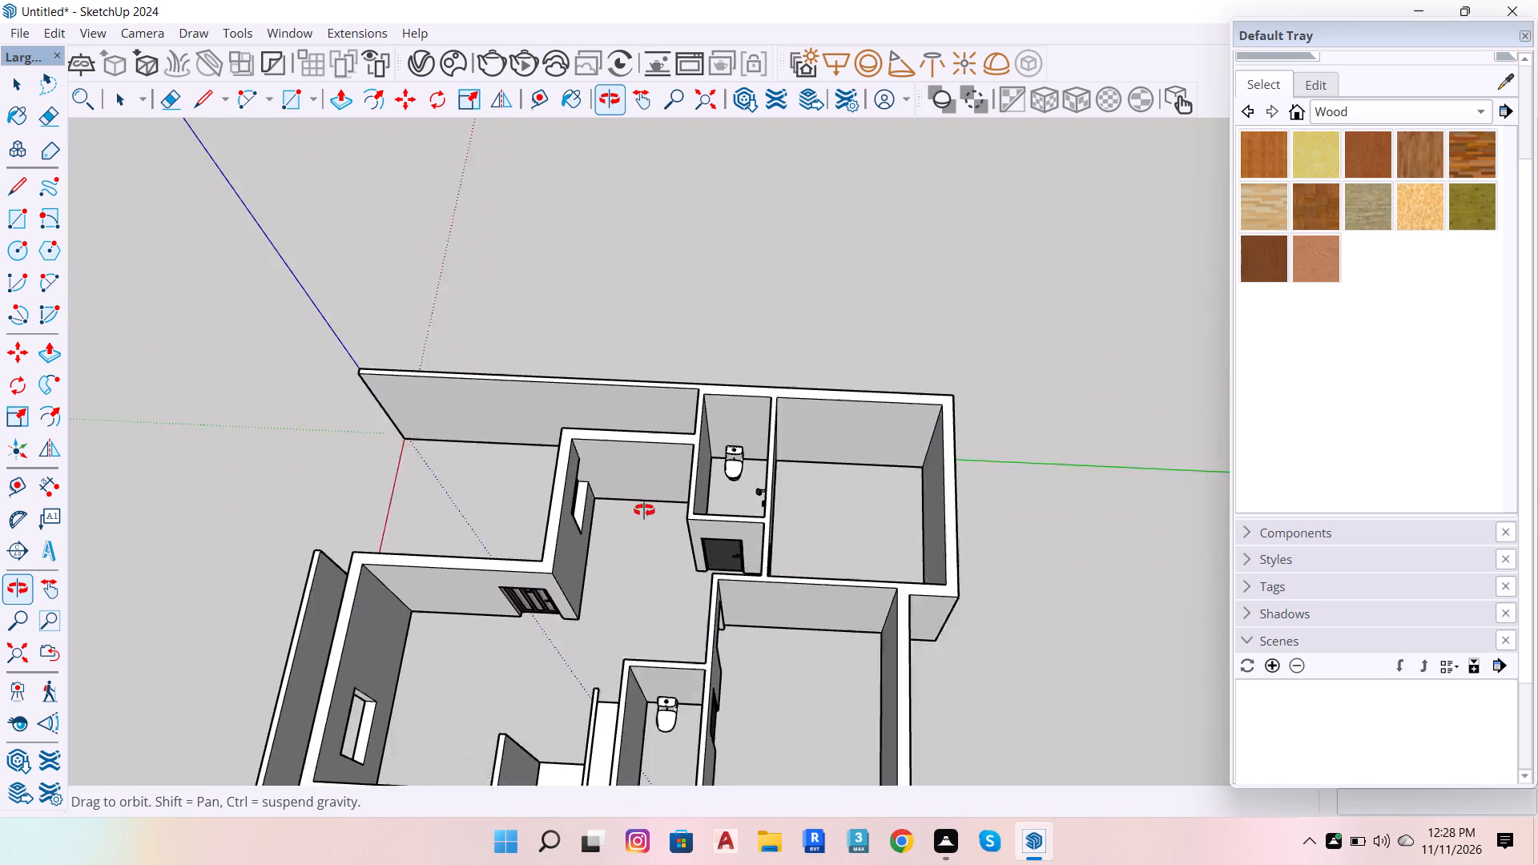
{"action": "scroll", "coordinate": [644, 510], "scroll_direction": "up", "scroll_amount": 16}
{"action": "scroll", "coordinate": [671, 445], "scroll_direction": "down", "scroll_amount": 7}
{"action": "left_click_drag", "start_coordinate": [695, 494], "coordinate": [719, 582]}
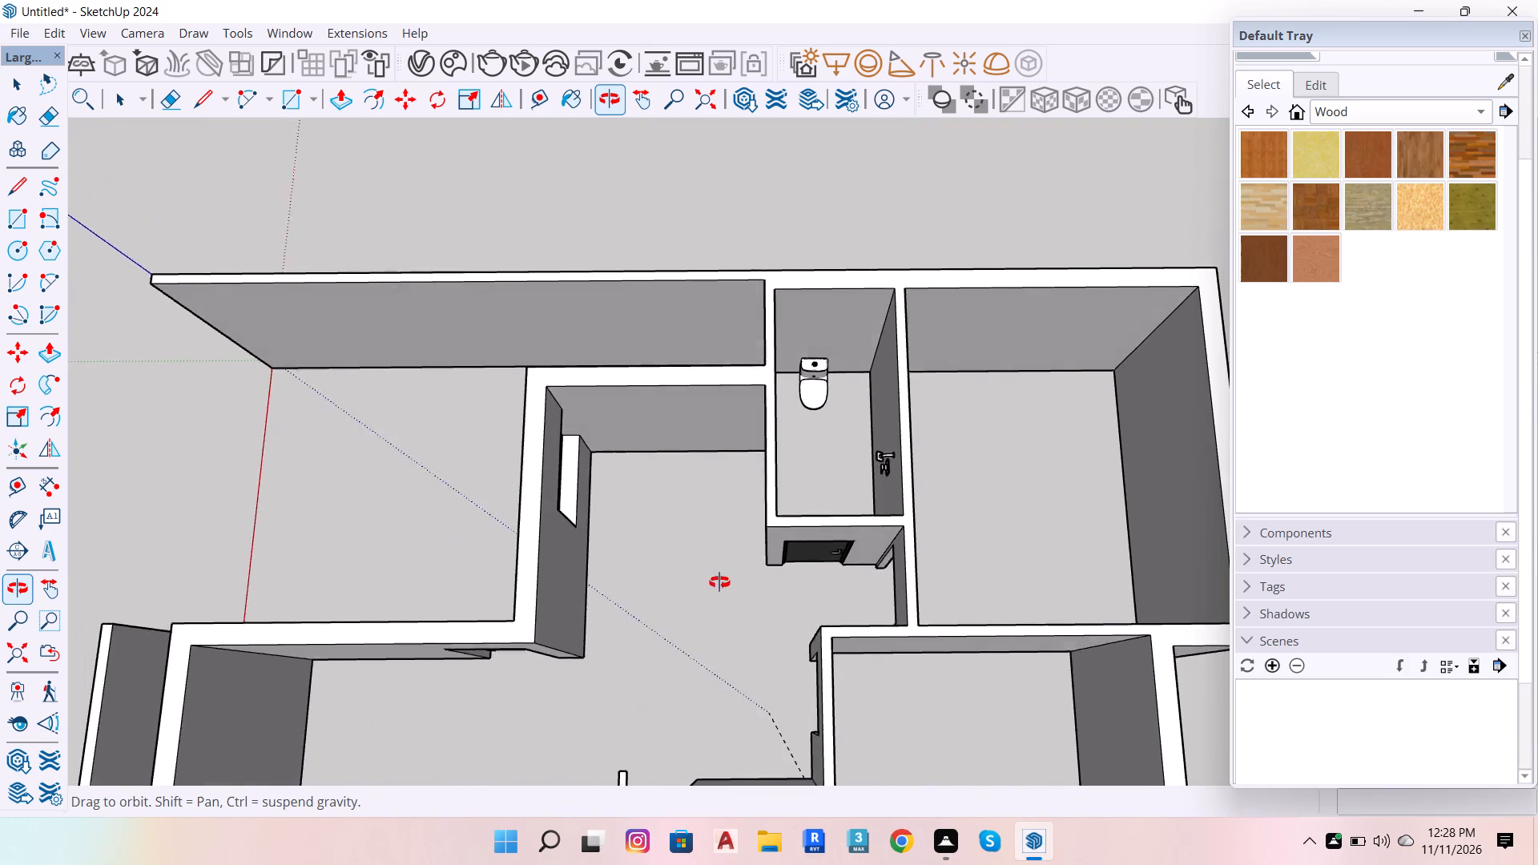
{"action": "left_click_drag", "start_coordinate": [719, 582], "coordinate": [723, 585]}
Move the first bathroom's toilet about 5/16" so the back corner of its bounding box meets the rear wall.
{"action": "scroll", "coordinate": [719, 546], "scroll_direction": "up", "scroll_amount": 5}
{"action": "key", "text": "space"}
{"action": "scroll", "coordinate": [992, 296], "scroll_direction": "up", "scroll_amount": 2}
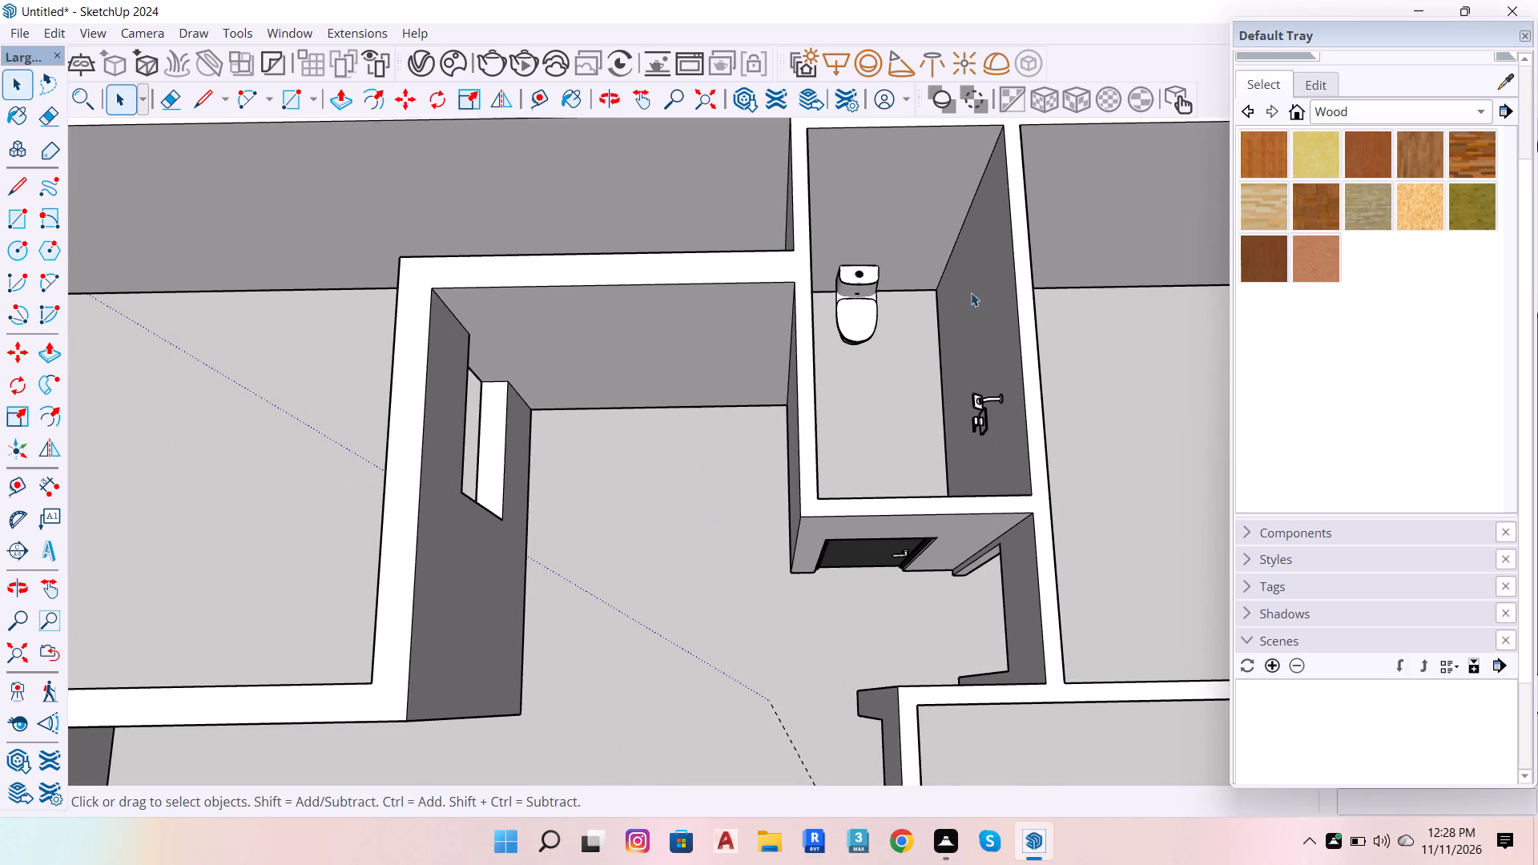
{"action": "scroll", "coordinate": [971, 292], "scroll_direction": "up", "scroll_amount": 10}
{"action": "scroll", "coordinate": [763, 315], "scroll_direction": "up", "scroll_amount": 5}
{"action": "scroll", "coordinate": [1126, 337], "scroll_direction": "down", "scroll_amount": 7}
{"action": "scroll", "coordinate": [1018, 329], "scroll_direction": "up", "scroll_amount": 6}
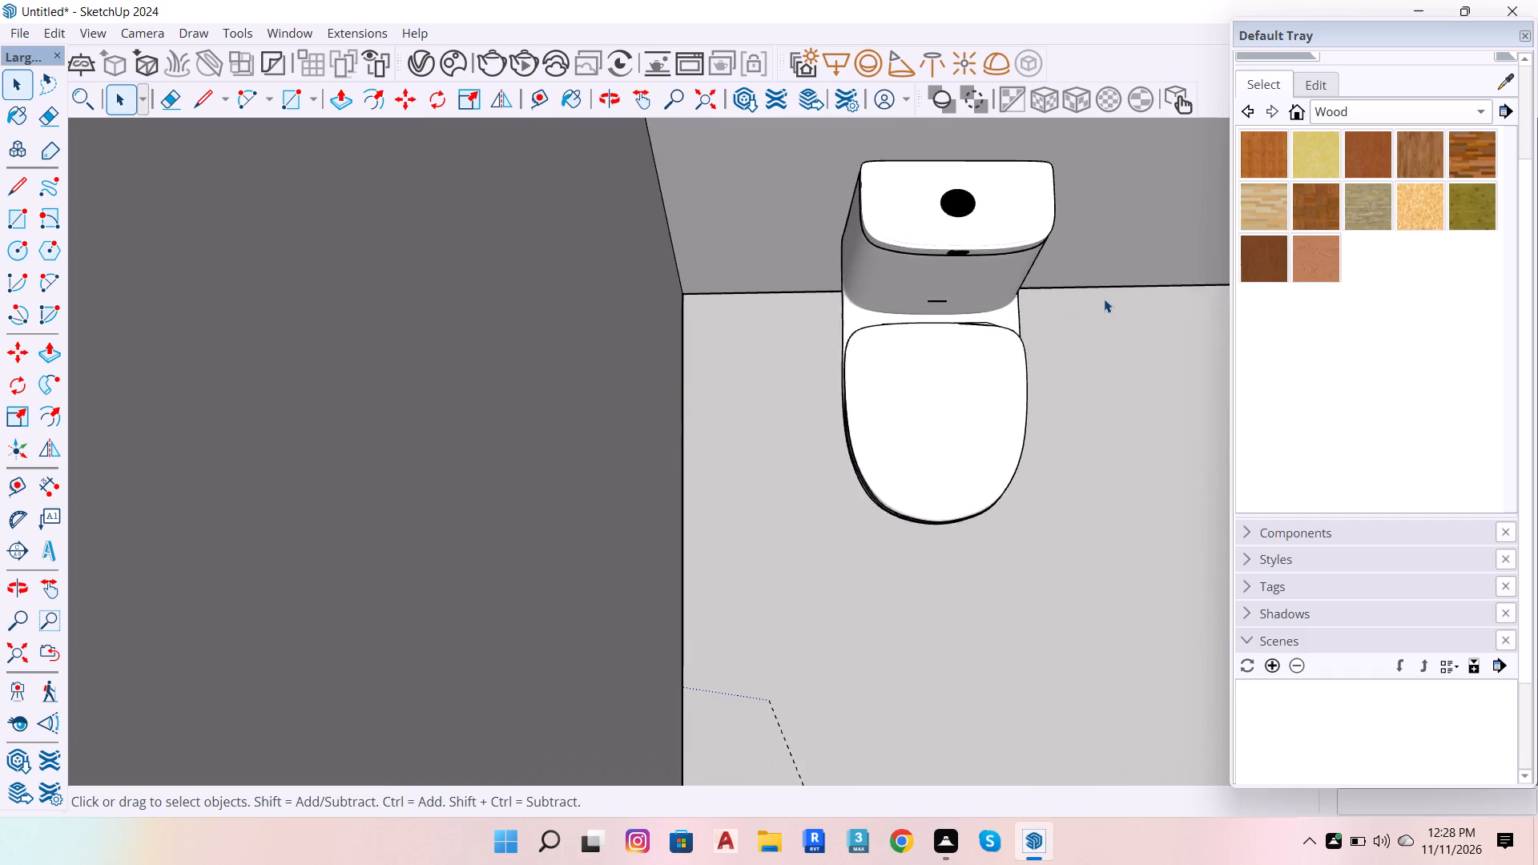
{"action": "scroll", "coordinate": [1104, 299], "scroll_direction": "up", "scroll_amount": 7}
{"action": "scroll", "coordinate": [192, 318], "scroll_direction": "down", "scroll_amount": 9}
{"action": "scroll", "coordinate": [513, 251], "scroll_direction": "up", "scroll_amount": 2}
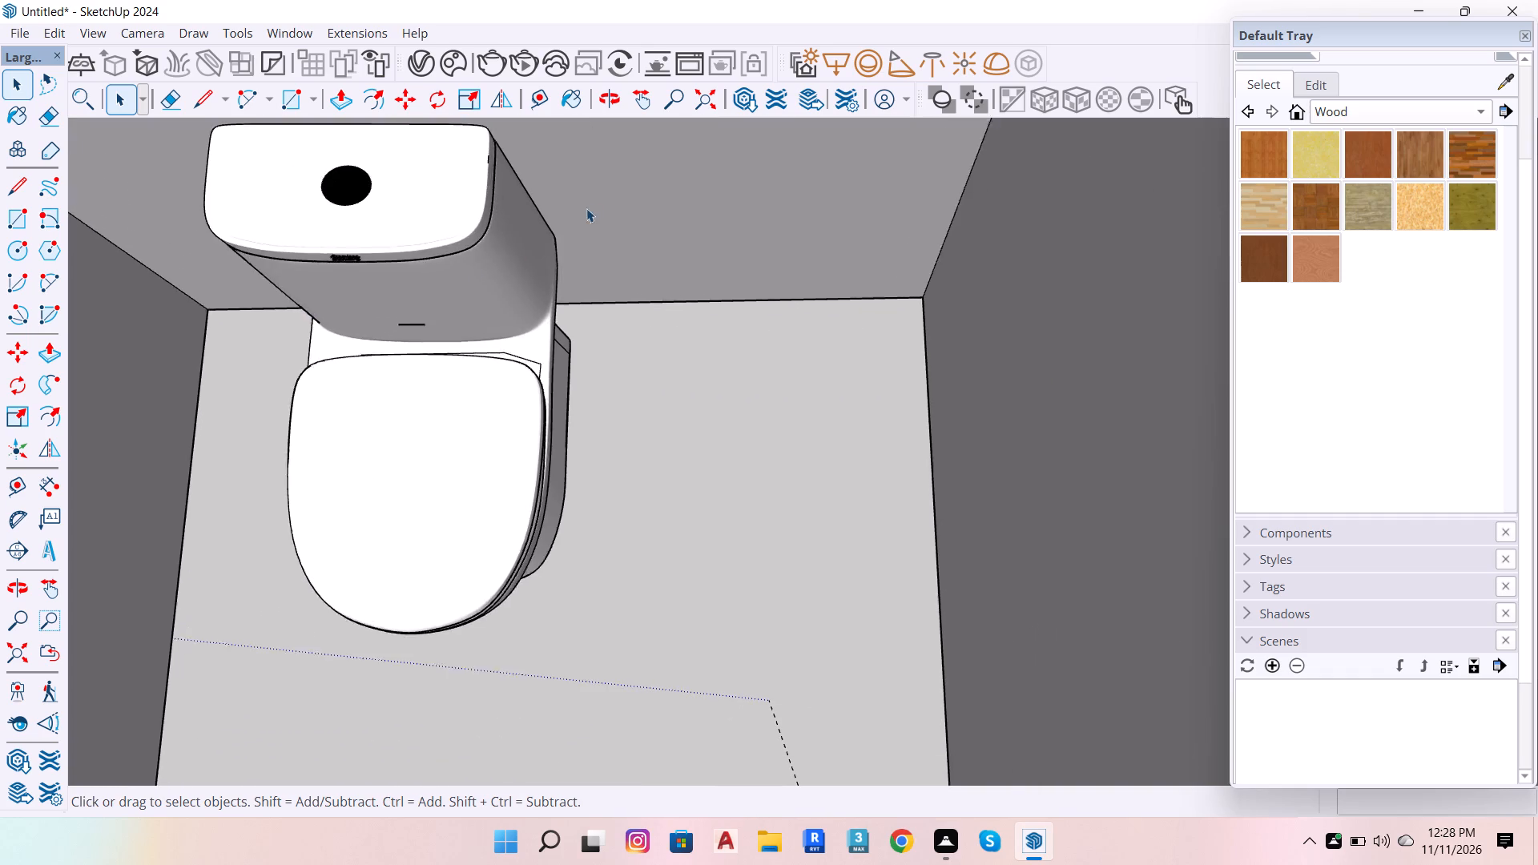
{"action": "scroll", "coordinate": [586, 208], "scroll_direction": "up", "scroll_amount": 2}
{"action": "left_click", "coordinate": [516, 404]}
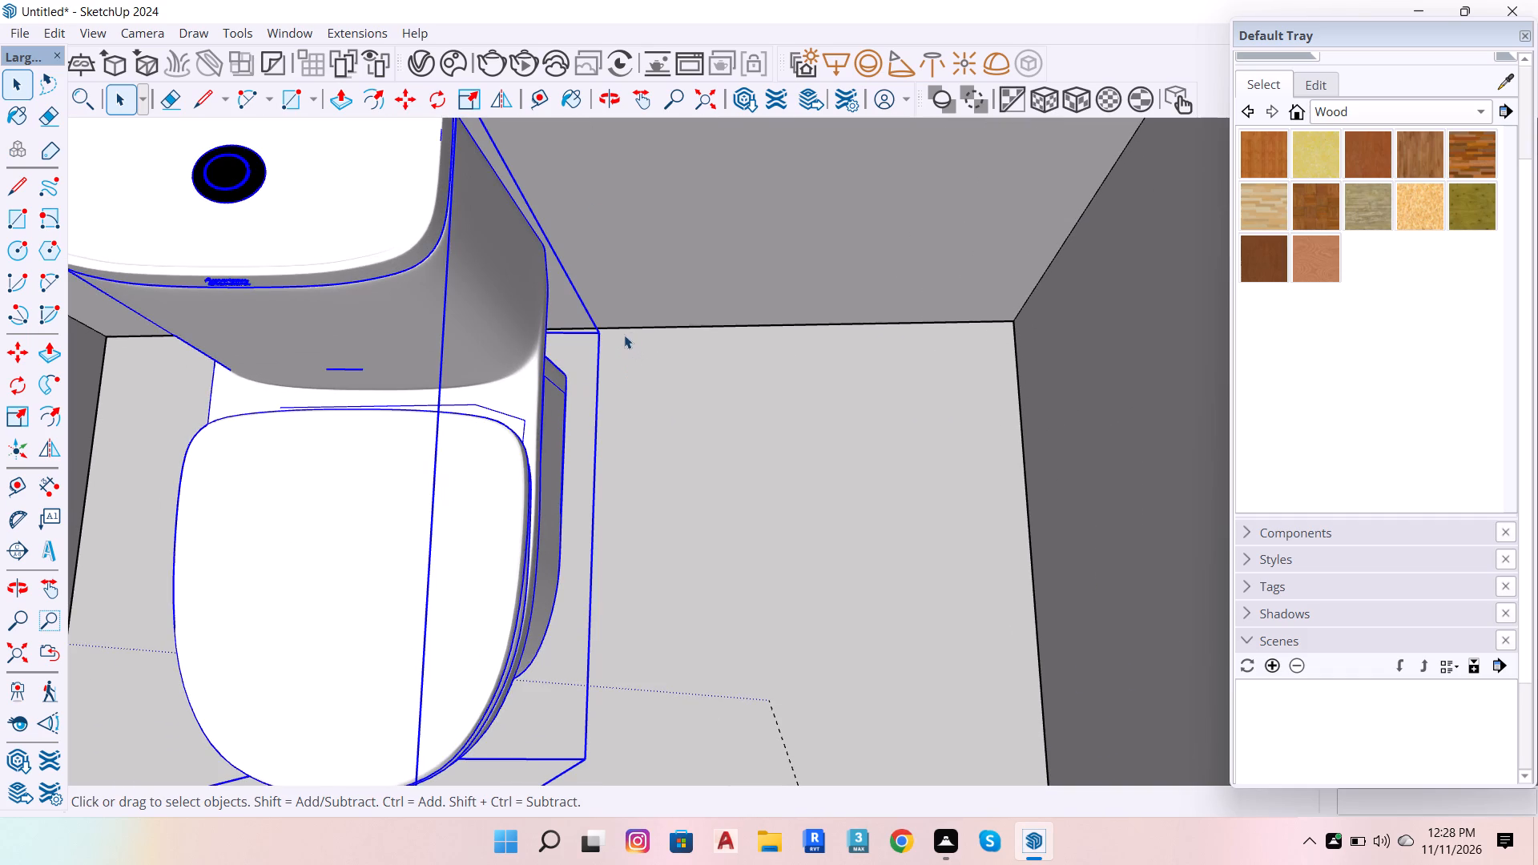
{"action": "key", "text": "m"}
{"action": "left_click", "coordinate": [601, 335]}
{"action": "left_click", "coordinate": [595, 328]}
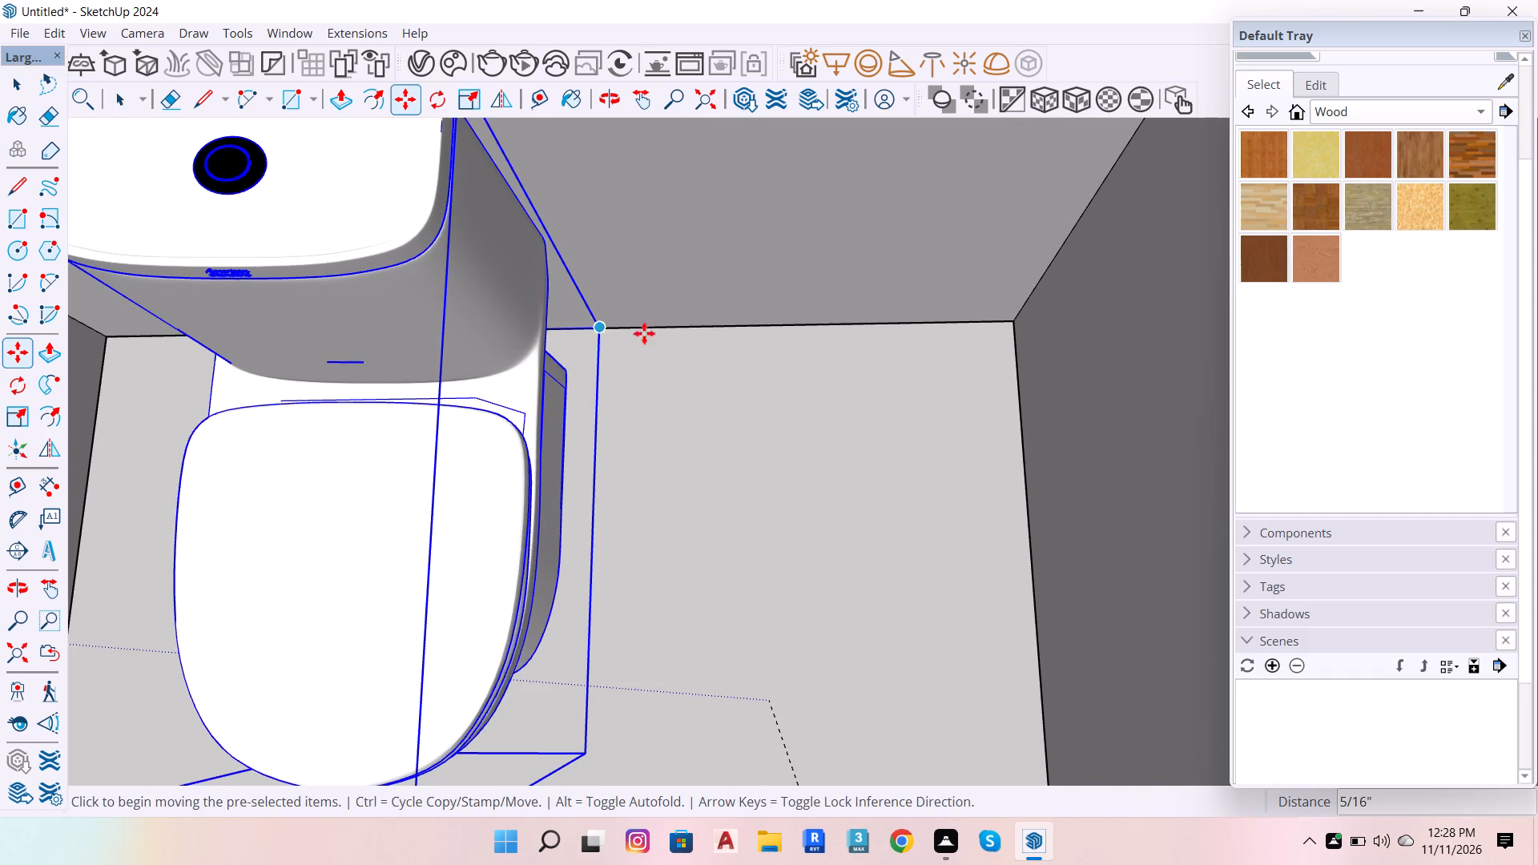
{"action": "scroll", "coordinate": [678, 335], "scroll_direction": "down", "scroll_amount": 6}
{"action": "key", "text": "space"}
{"action": "scroll", "coordinate": [766, 441], "scroll_direction": "down", "scroll_amount": 13}
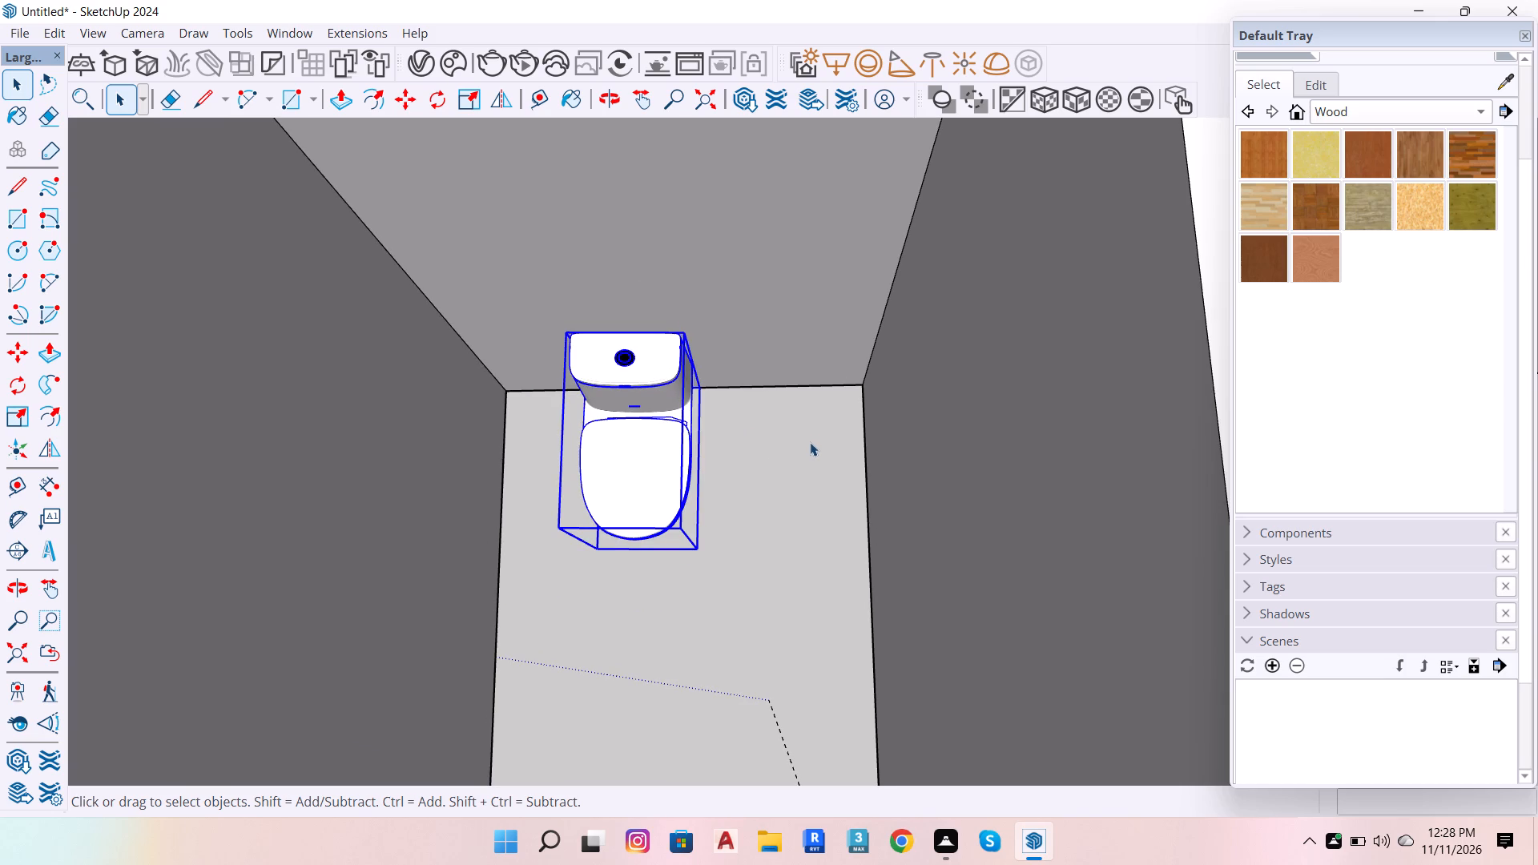
{"action": "scroll", "coordinate": [852, 423], "scroll_direction": "down", "scroll_amount": 18}
{"action": "left_click", "coordinate": [789, 308]}
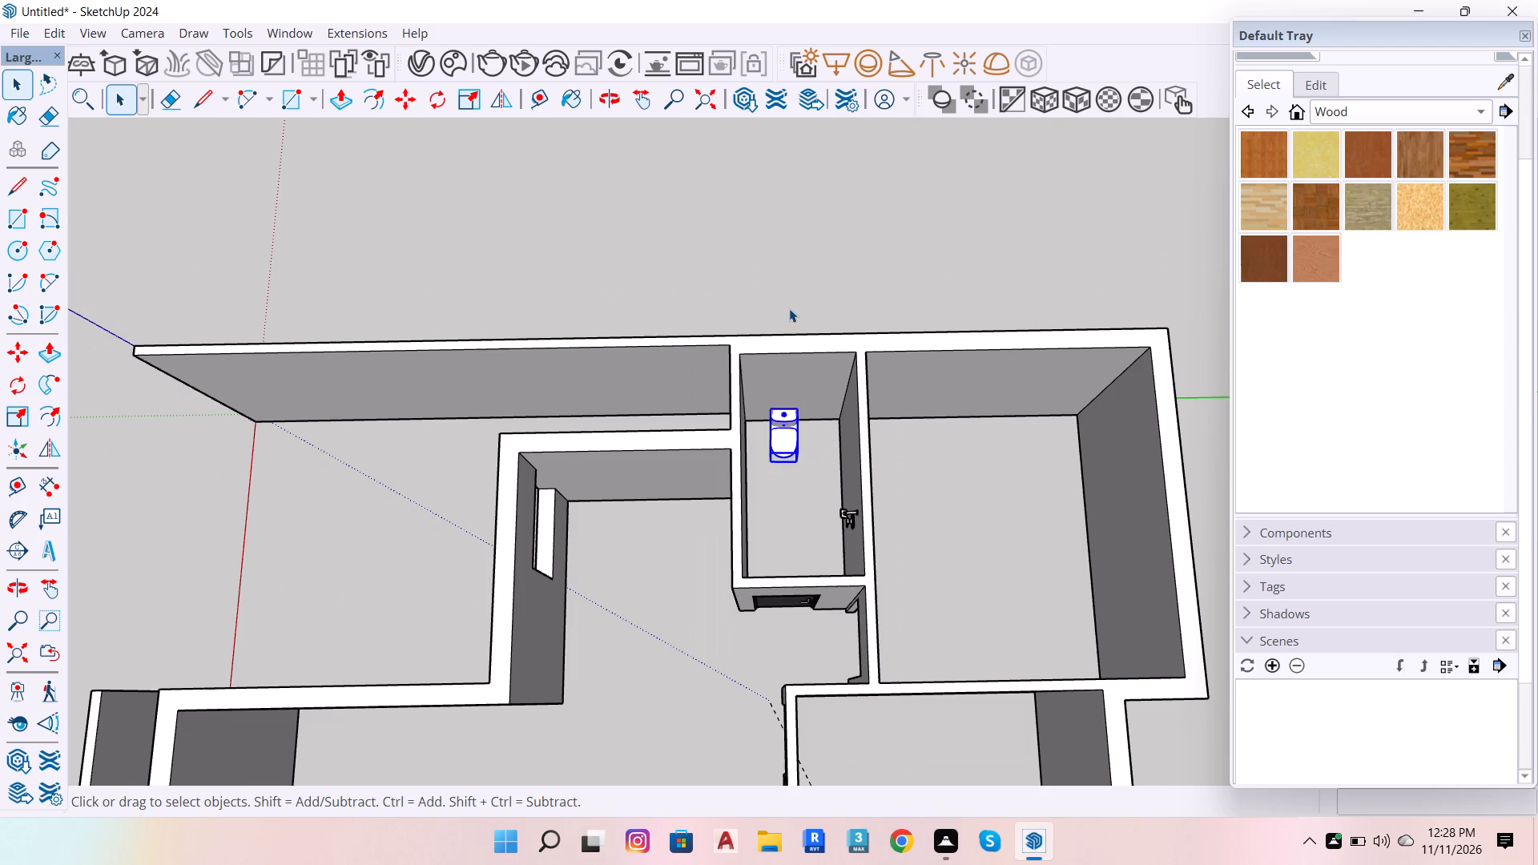
Place two guide lines on the window room's floor, each 2'4" off: one from the back wall, one from the window wall.
{"action": "scroll", "coordinate": [603, 523], "scroll_direction": "up", "scroll_amount": 6}
{"action": "key", "text": "t"}
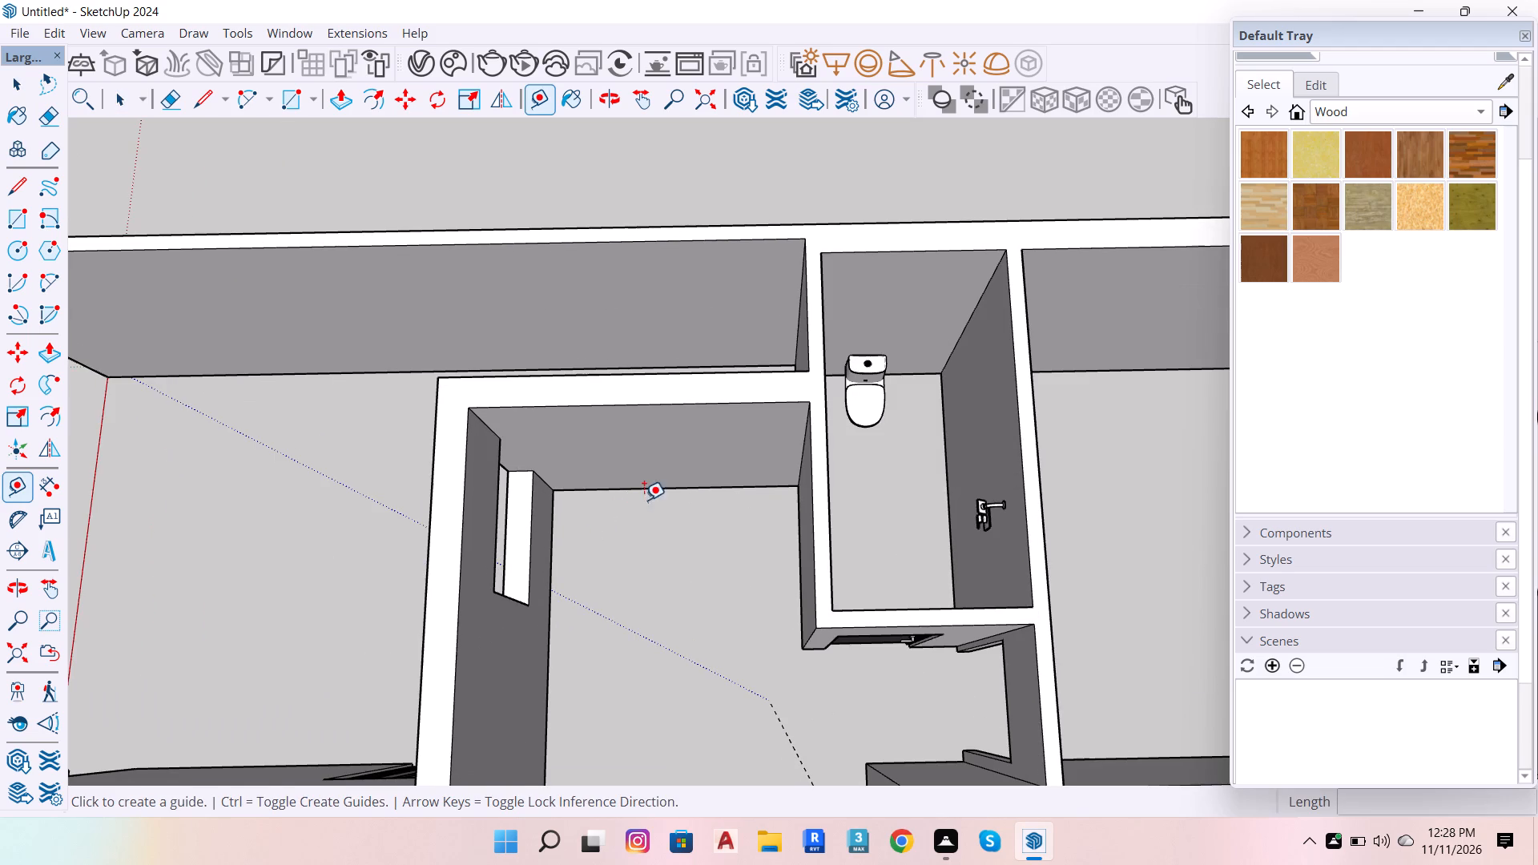
{"action": "left_click", "coordinate": [658, 489]}
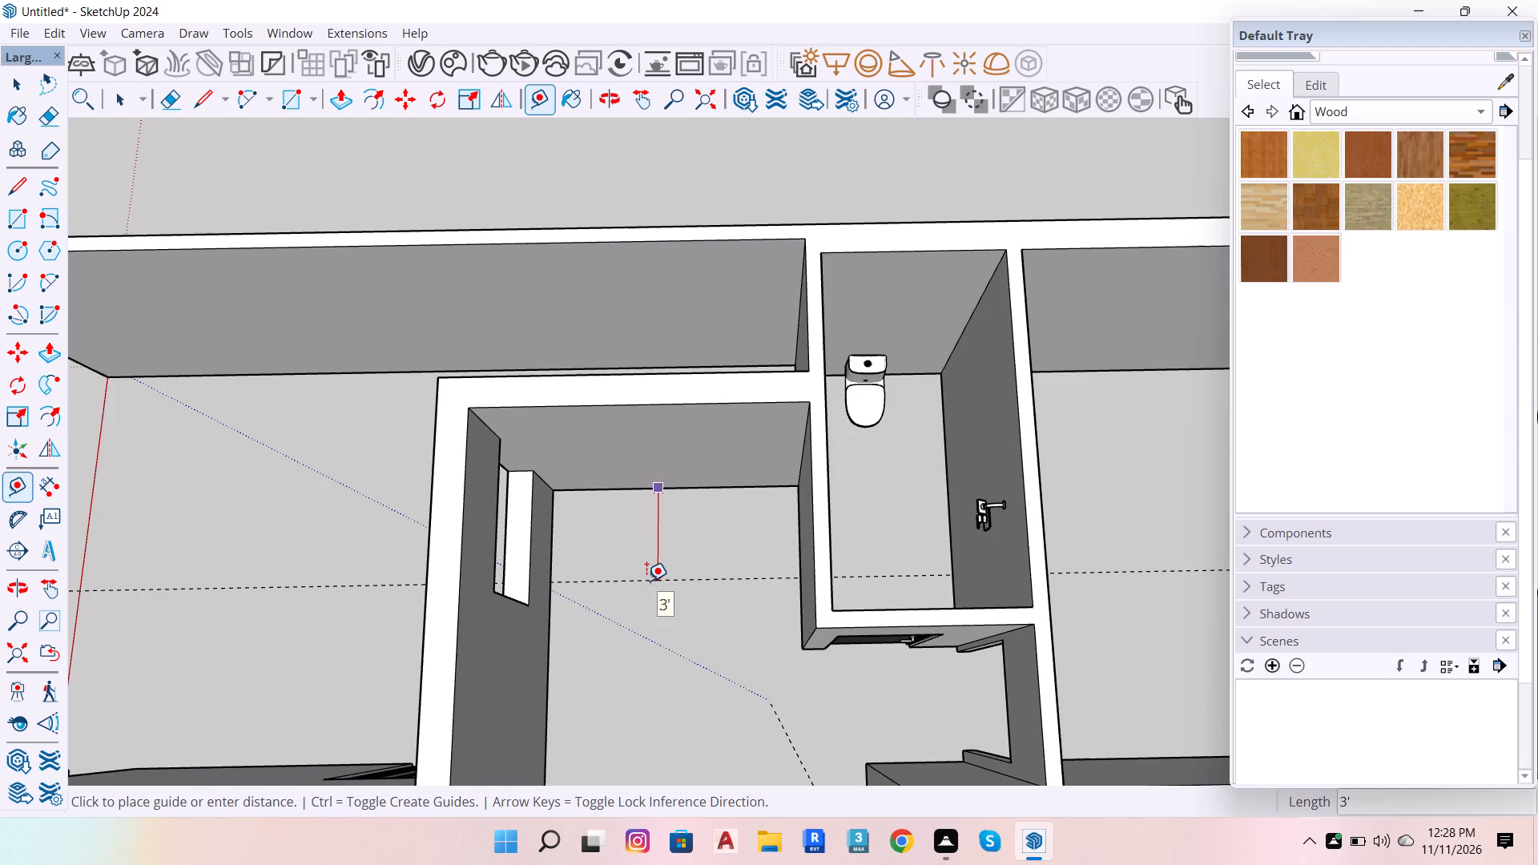
{"action": "type", "text": "2'4"}
{"action": "key", "text": "Return"}
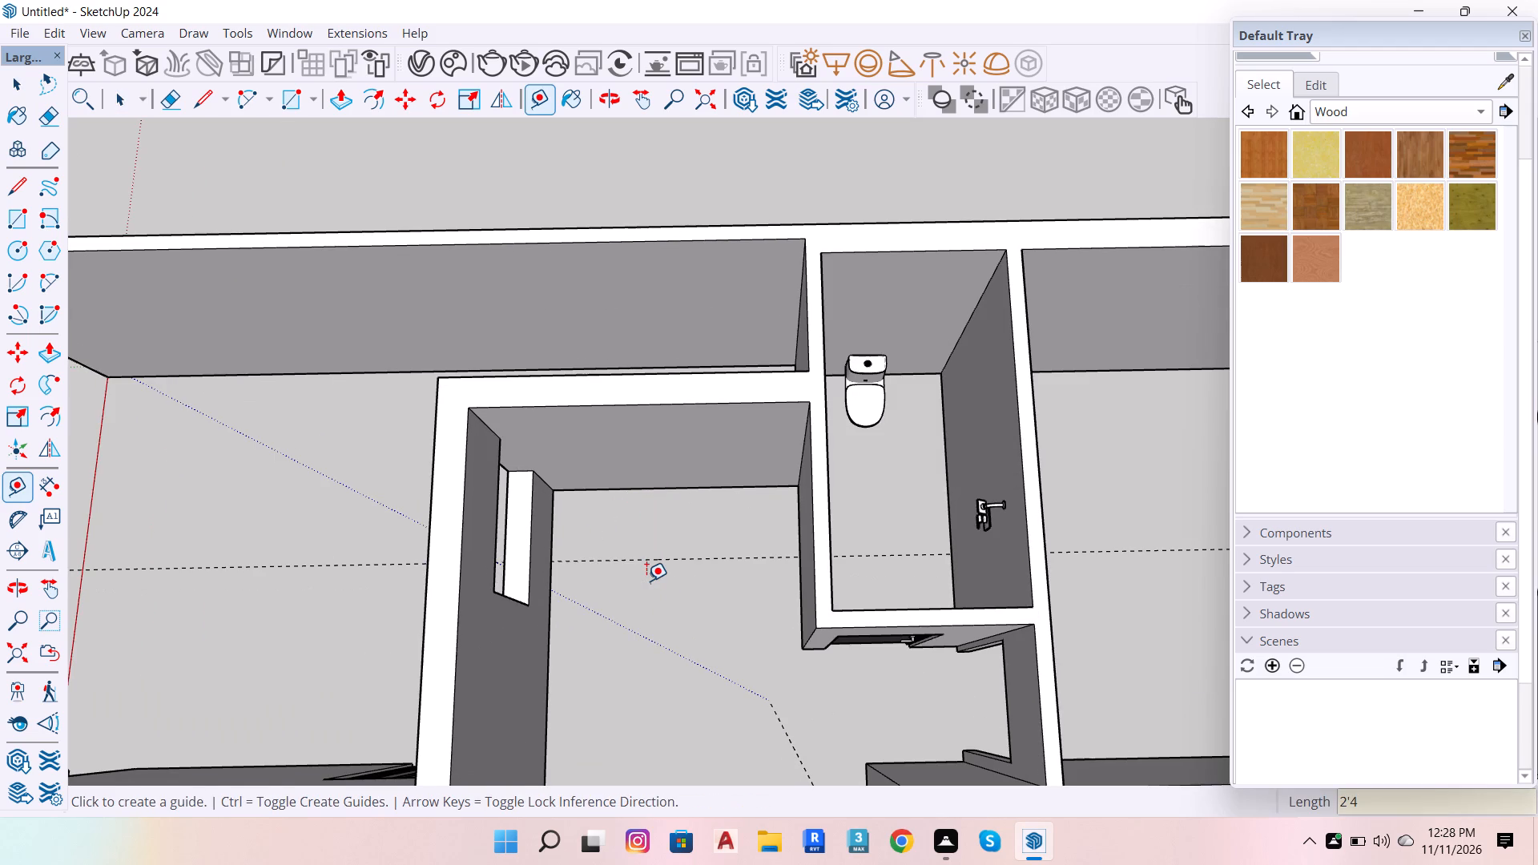
{"action": "left_click", "coordinate": [547, 641]}
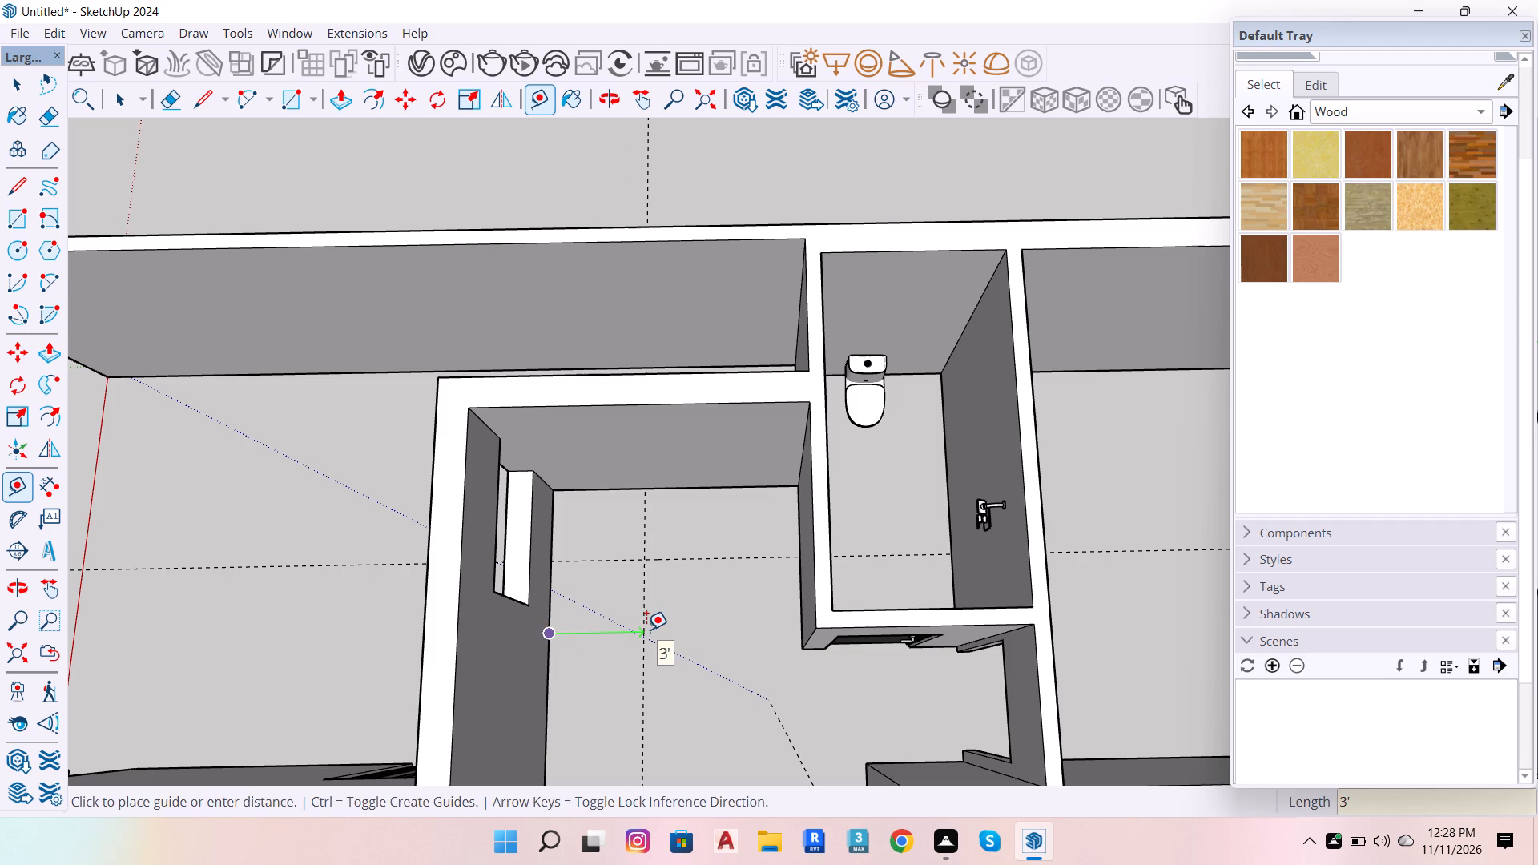
{"action": "type", "text": "2'4"}
{"action": "key", "text": "Return"}
{"action": "key", "text": "space"}
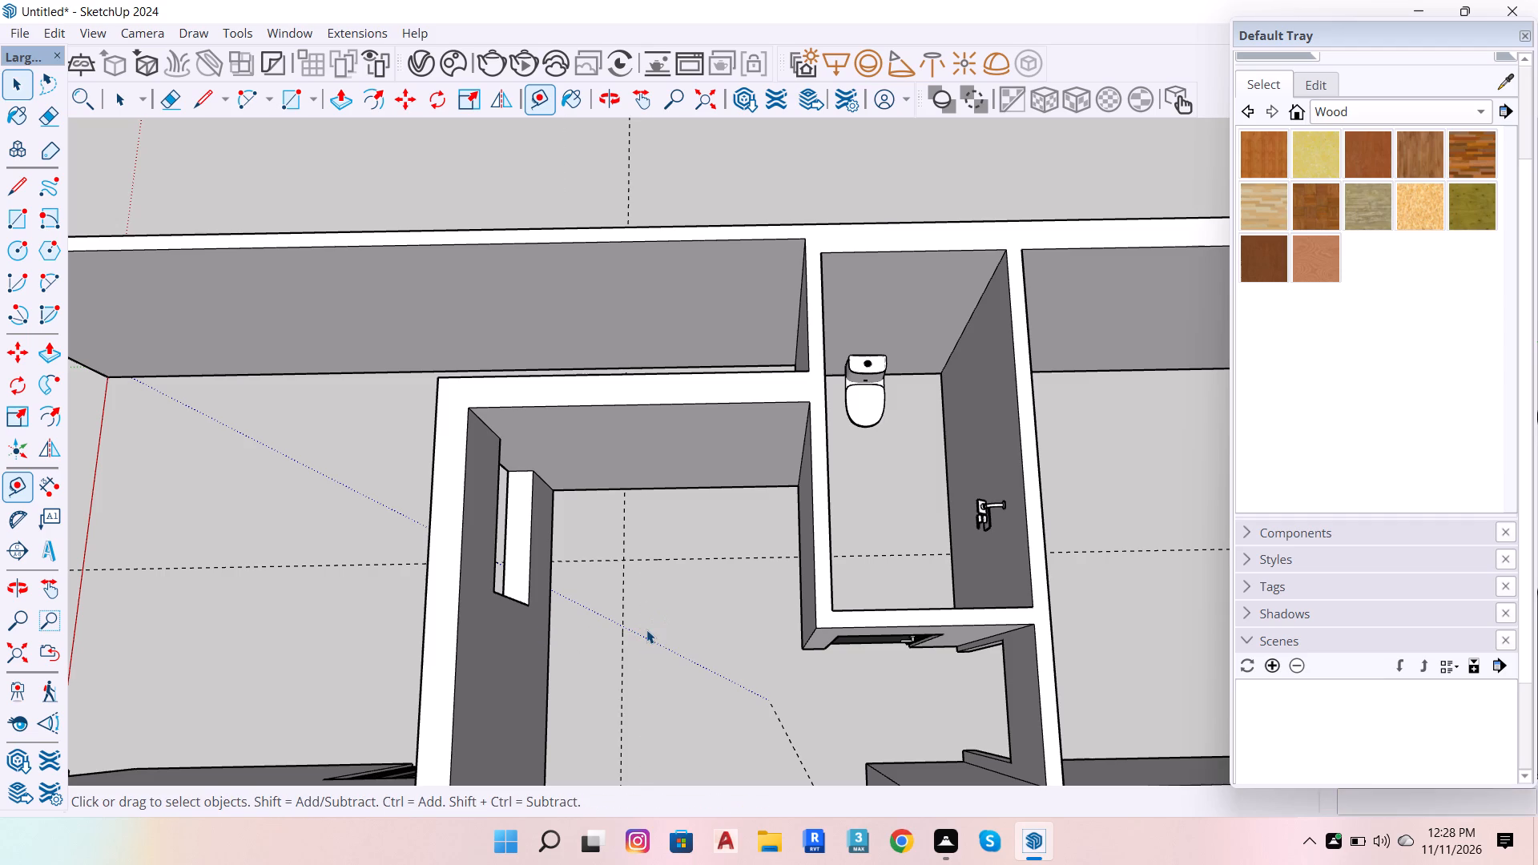
Draw a 2'4" wide floor rectangle along the window wall, from the wall's end corner to the back wall.
{"action": "scroll", "coordinate": [814, 426], "scroll_direction": "down", "scroll_amount": 7}
{"action": "scroll", "coordinate": [643, 770], "scroll_direction": "up", "scroll_amount": 7}
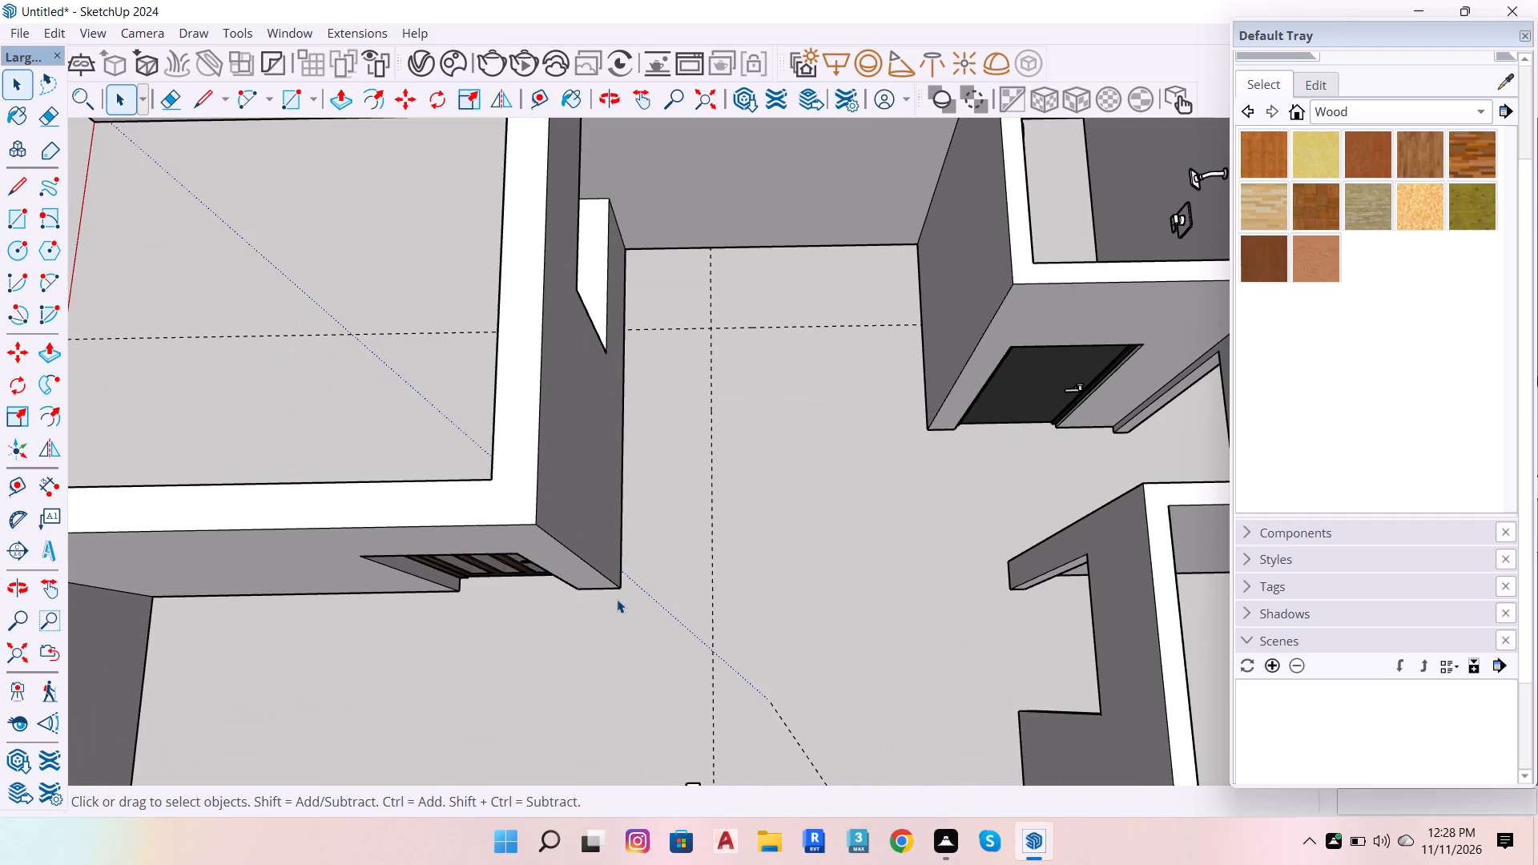
{"action": "key", "text": "l"}
{"action": "key", "text": "r"}
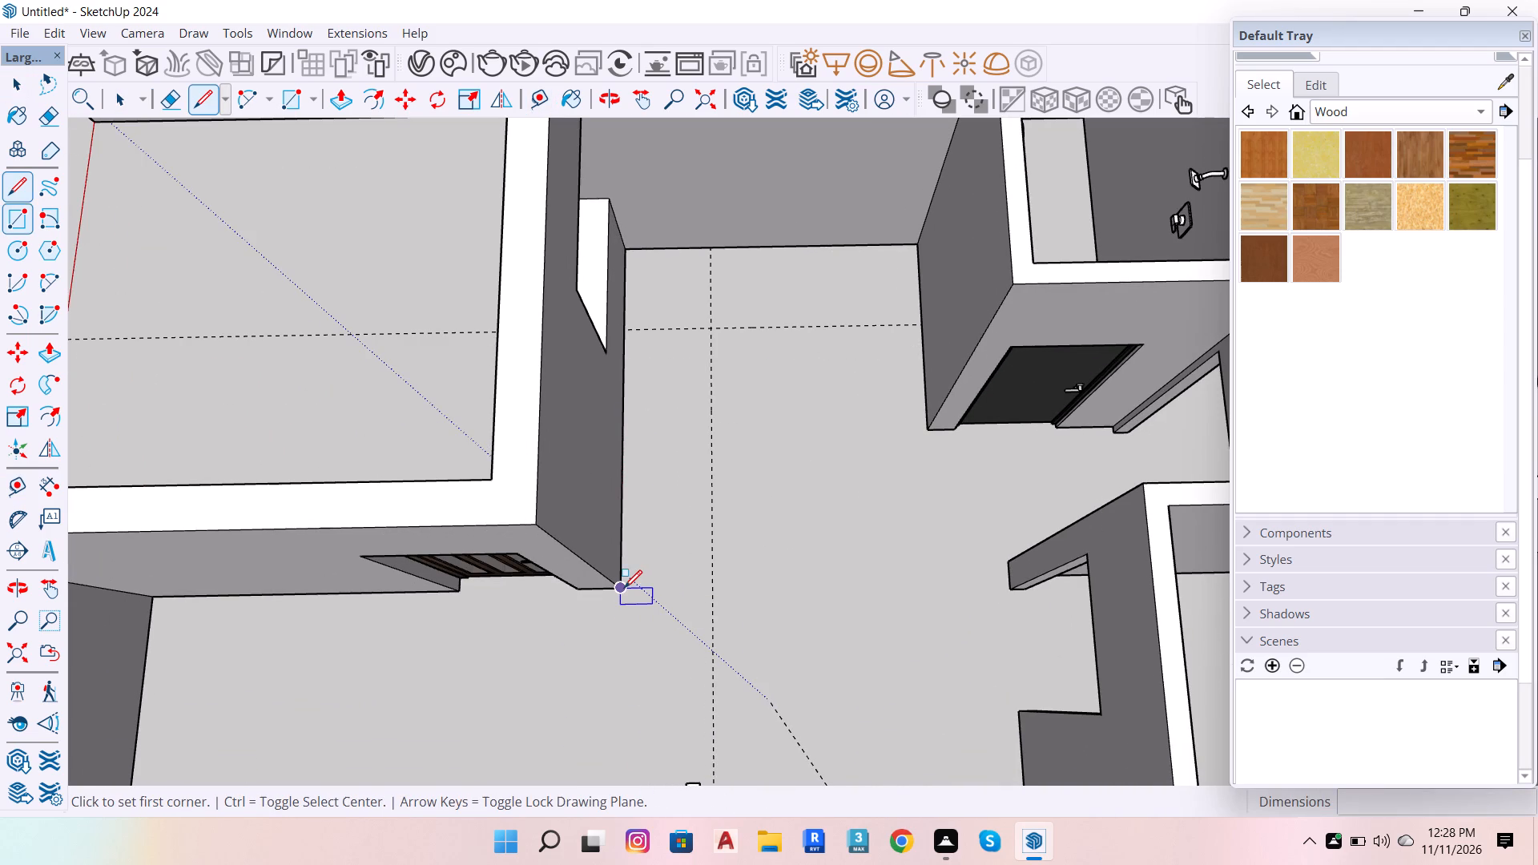
{"action": "left_click", "coordinate": [621, 589]}
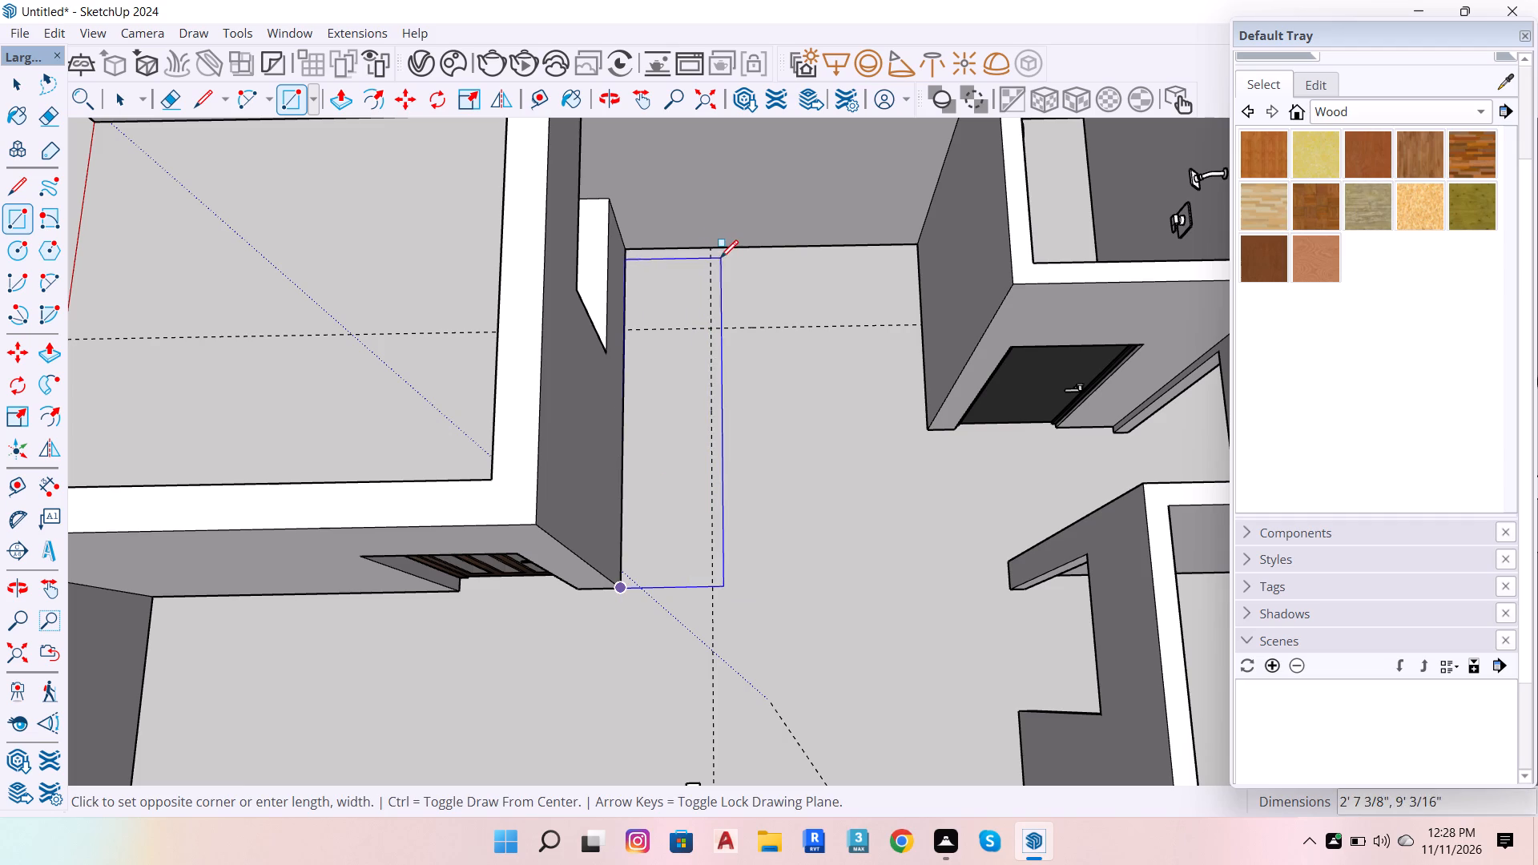
{"action": "left_click", "coordinate": [715, 251]}
Draw a 2'4" by 5'8" floor rectangle along the back wall, from the first rectangle to the bathroom-side wall.
{"action": "scroll", "coordinate": [752, 463], "scroll_direction": "down", "scroll_amount": 11}
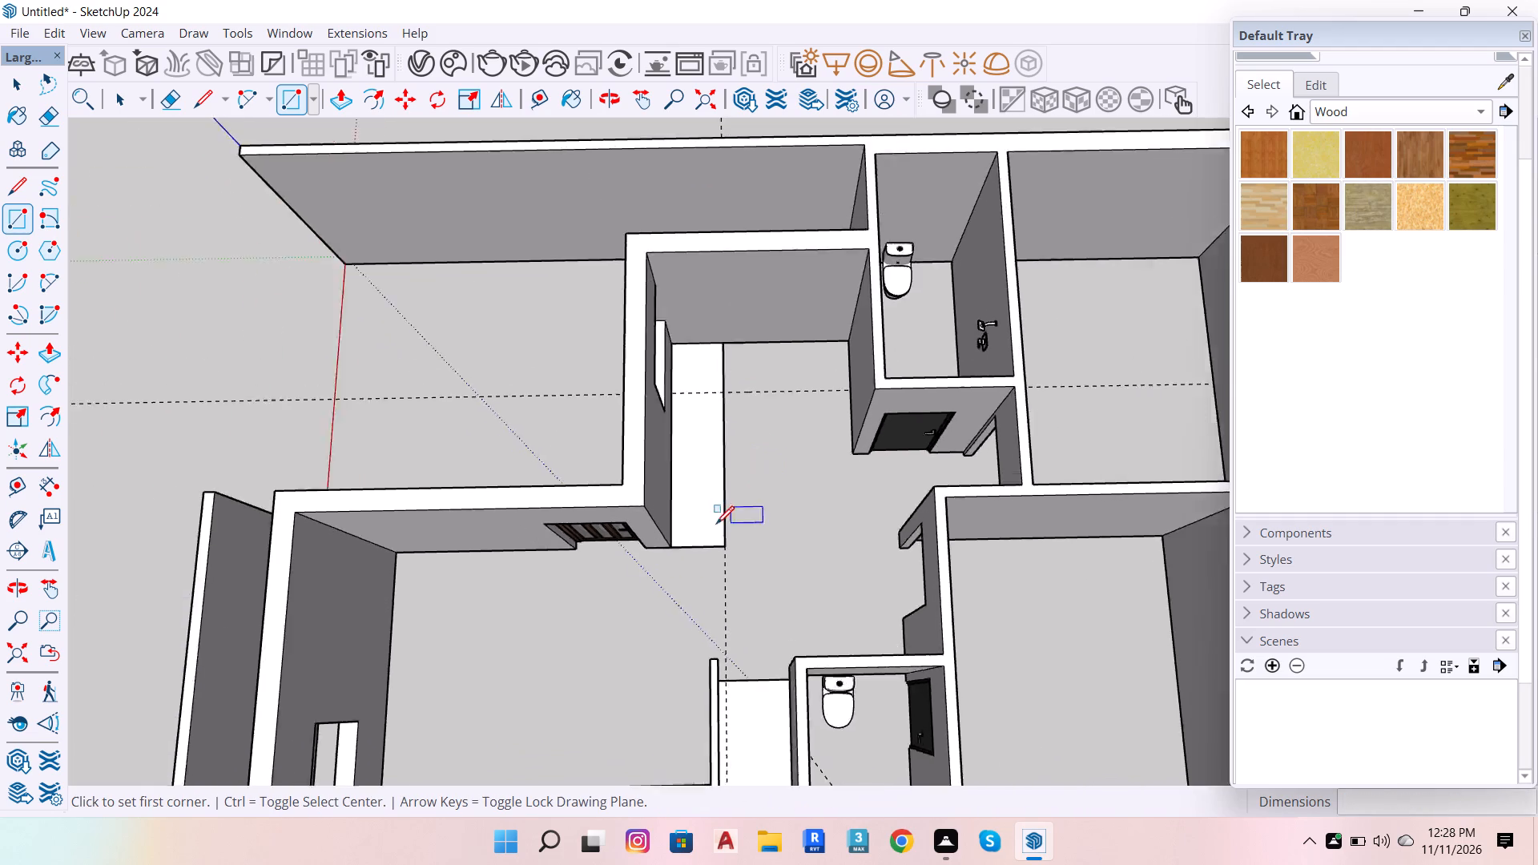
{"action": "scroll", "coordinate": [716, 524], "scroll_direction": "down", "scroll_amount": 8}
{"action": "scroll", "coordinate": [750, 423], "scroll_direction": "up", "scroll_amount": 11}
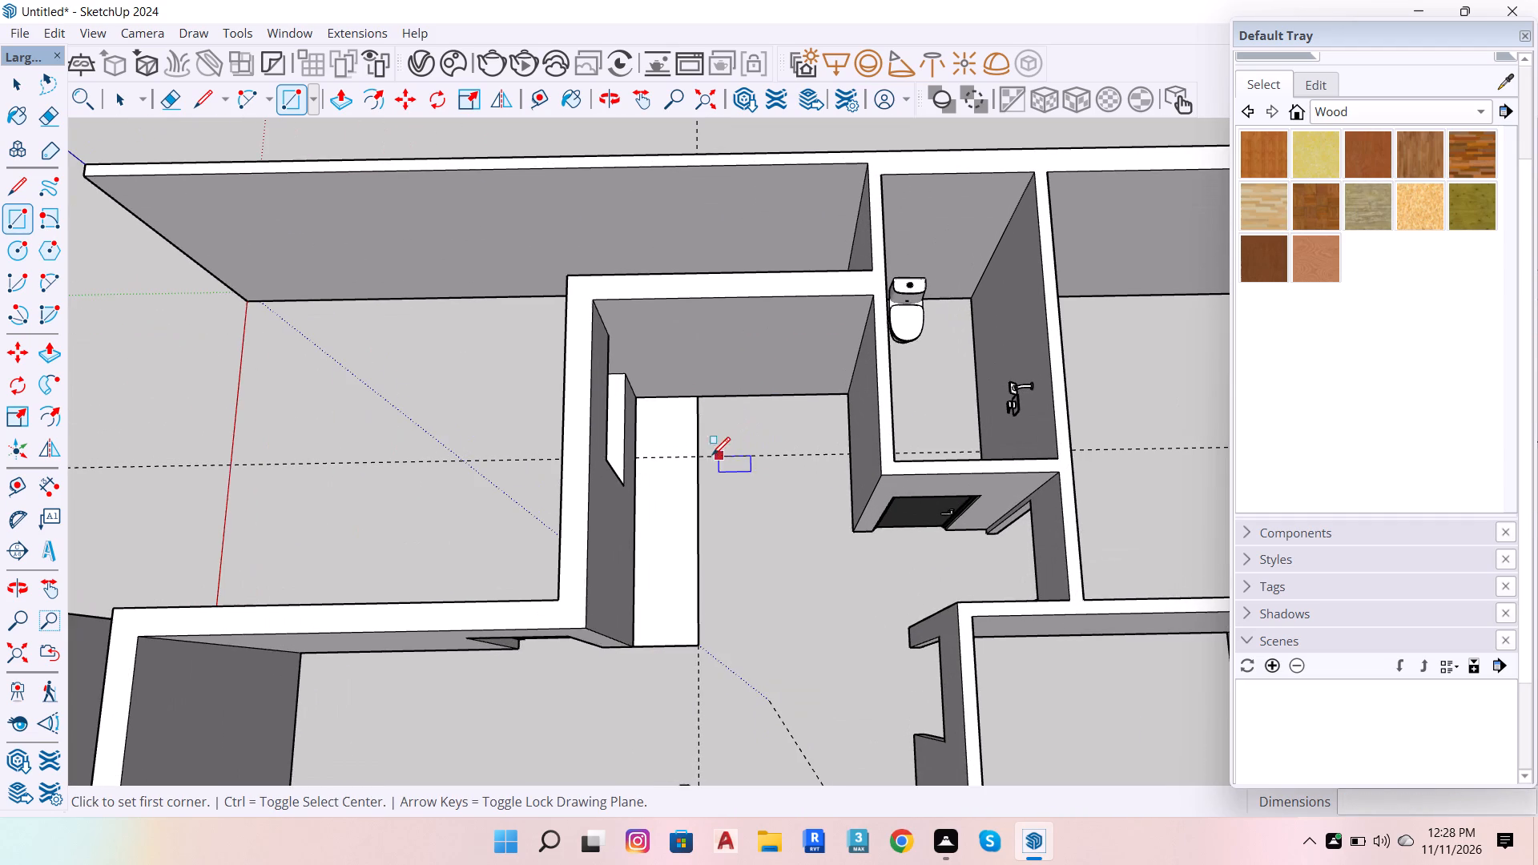
{"action": "left_click", "coordinate": [703, 461]}
{"action": "left_click", "coordinate": [853, 390]}
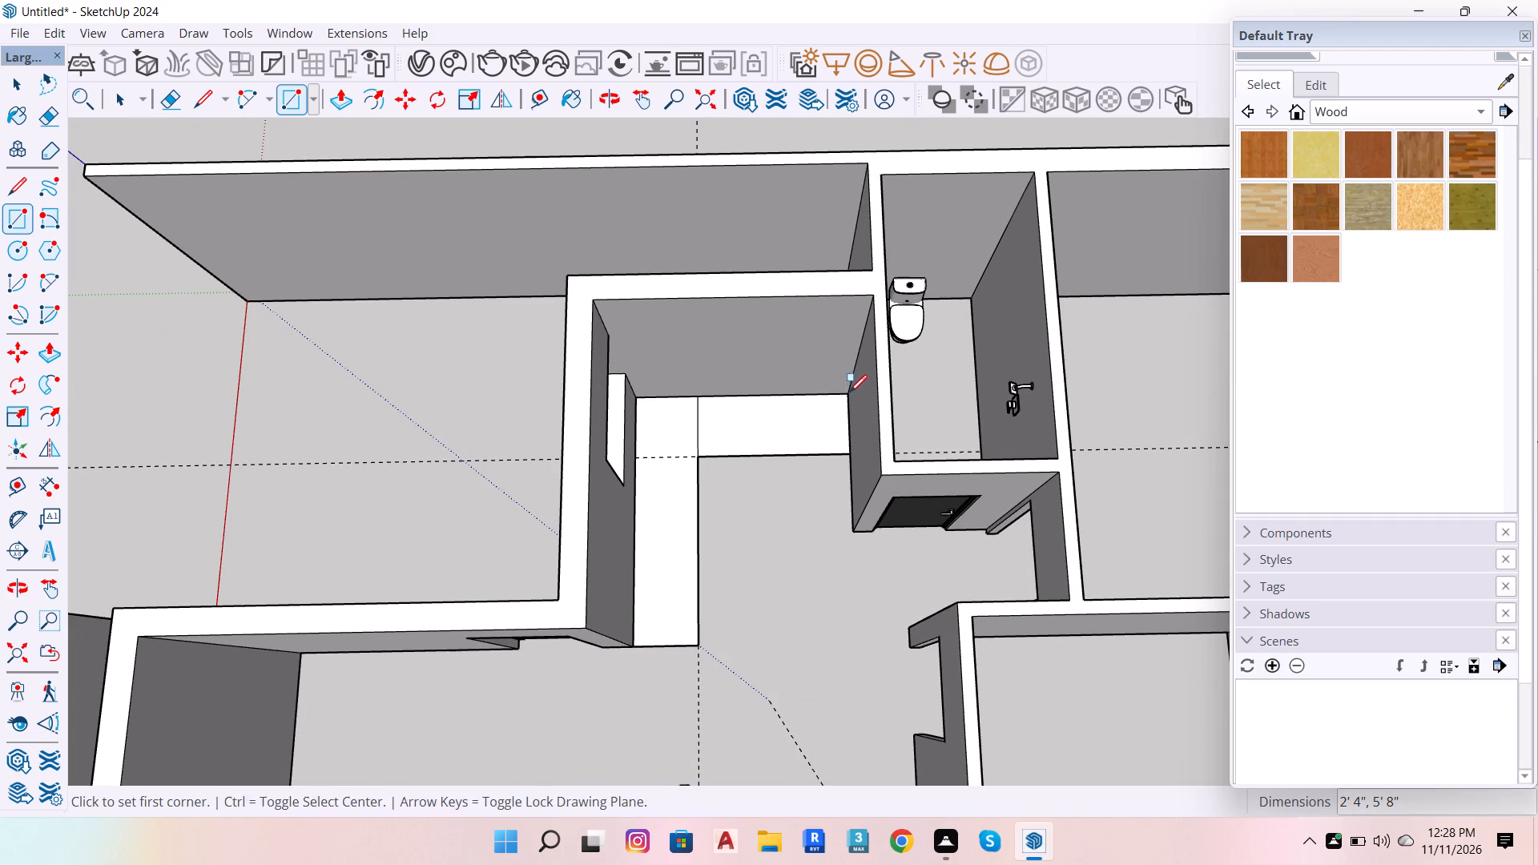
Delete the edge dividing the two floor rectangles in the window room so they form one L-shaped face.
{"action": "key", "text": "space"}
{"action": "left_click", "coordinate": [699, 436]}
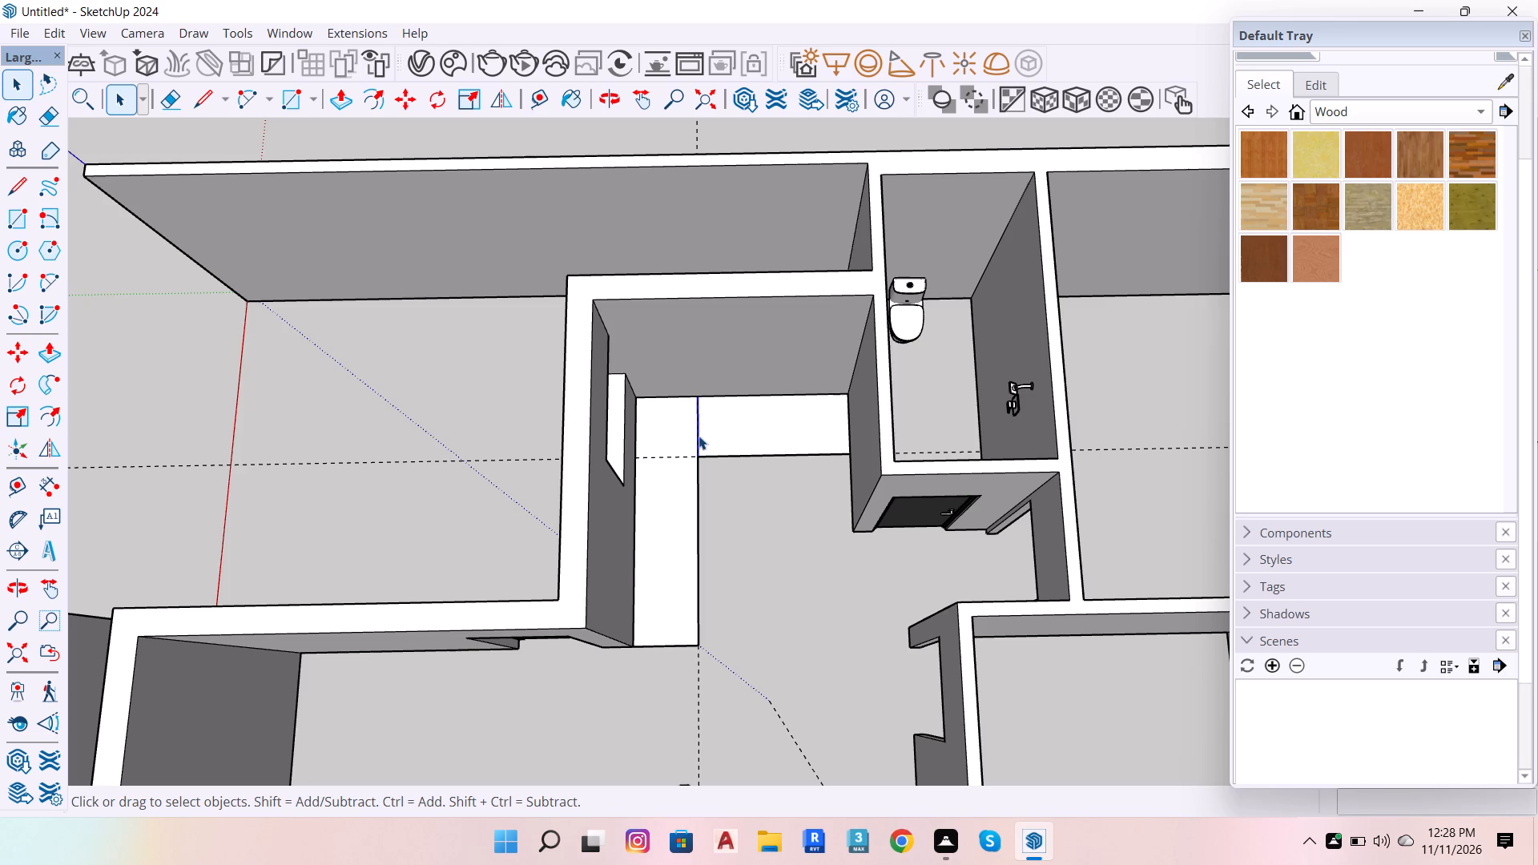
{"action": "key", "text": "Delete"}
Group the L-shaped floor face together with its boundary edges.
{"action": "scroll", "coordinate": [695, 500], "scroll_direction": "up", "scroll_amount": 3}
{"action": "double_click", "coordinate": [669, 551]}
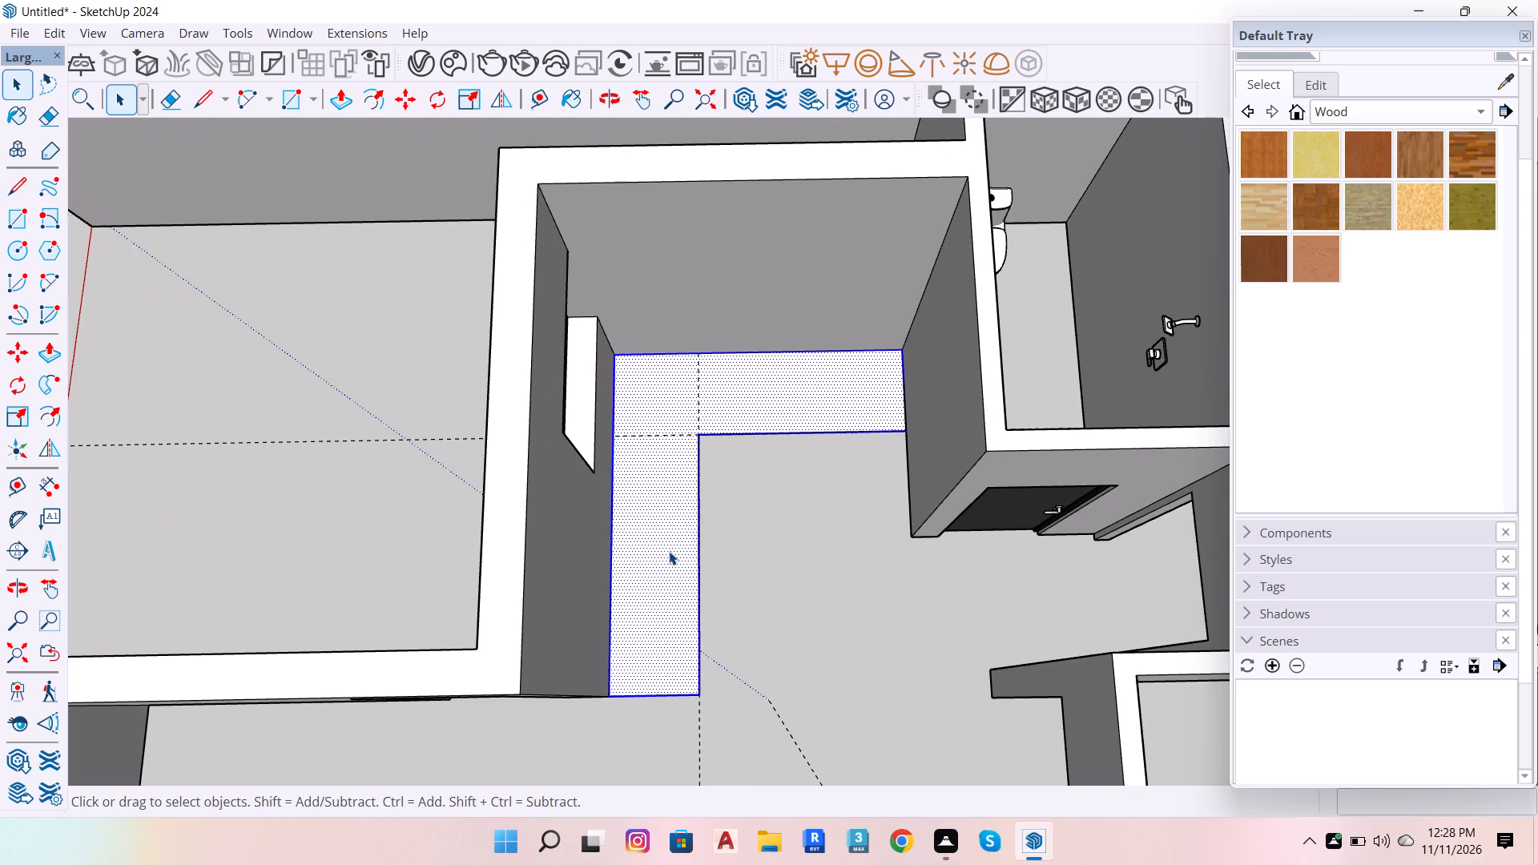
{"action": "right_click", "coordinate": [669, 551]}
{"action": "left_click", "coordinate": [769, 215]}
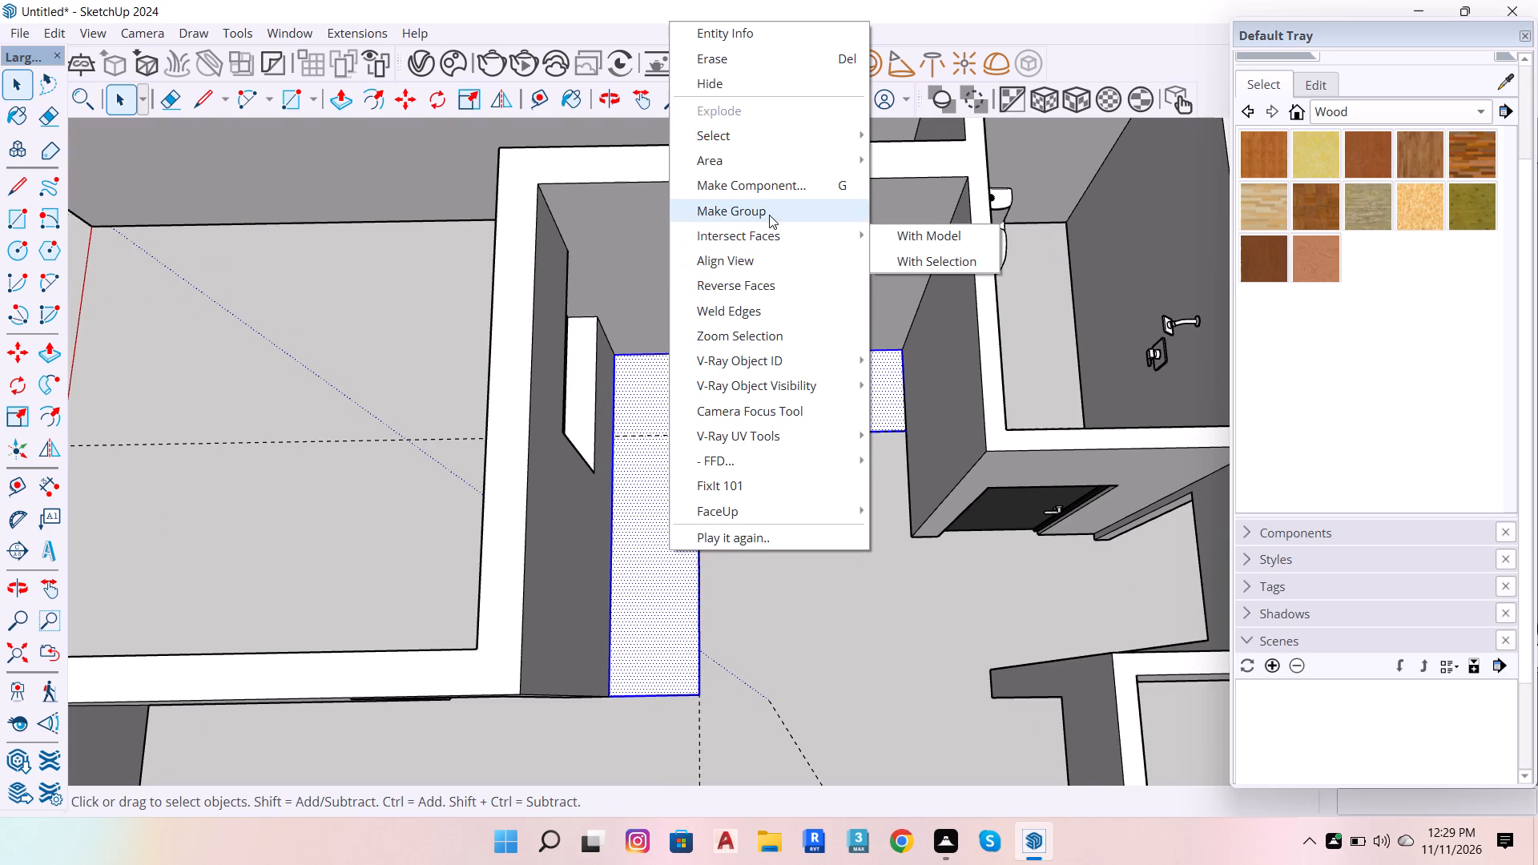
Inside the L-shaped group, push/pull the face up 4" to form a base, and leave the group.
{"action": "double_click", "coordinate": [797, 416]}
{"action": "scroll", "coordinate": [831, 322], "scroll_direction": "down", "scroll_amount": 6}
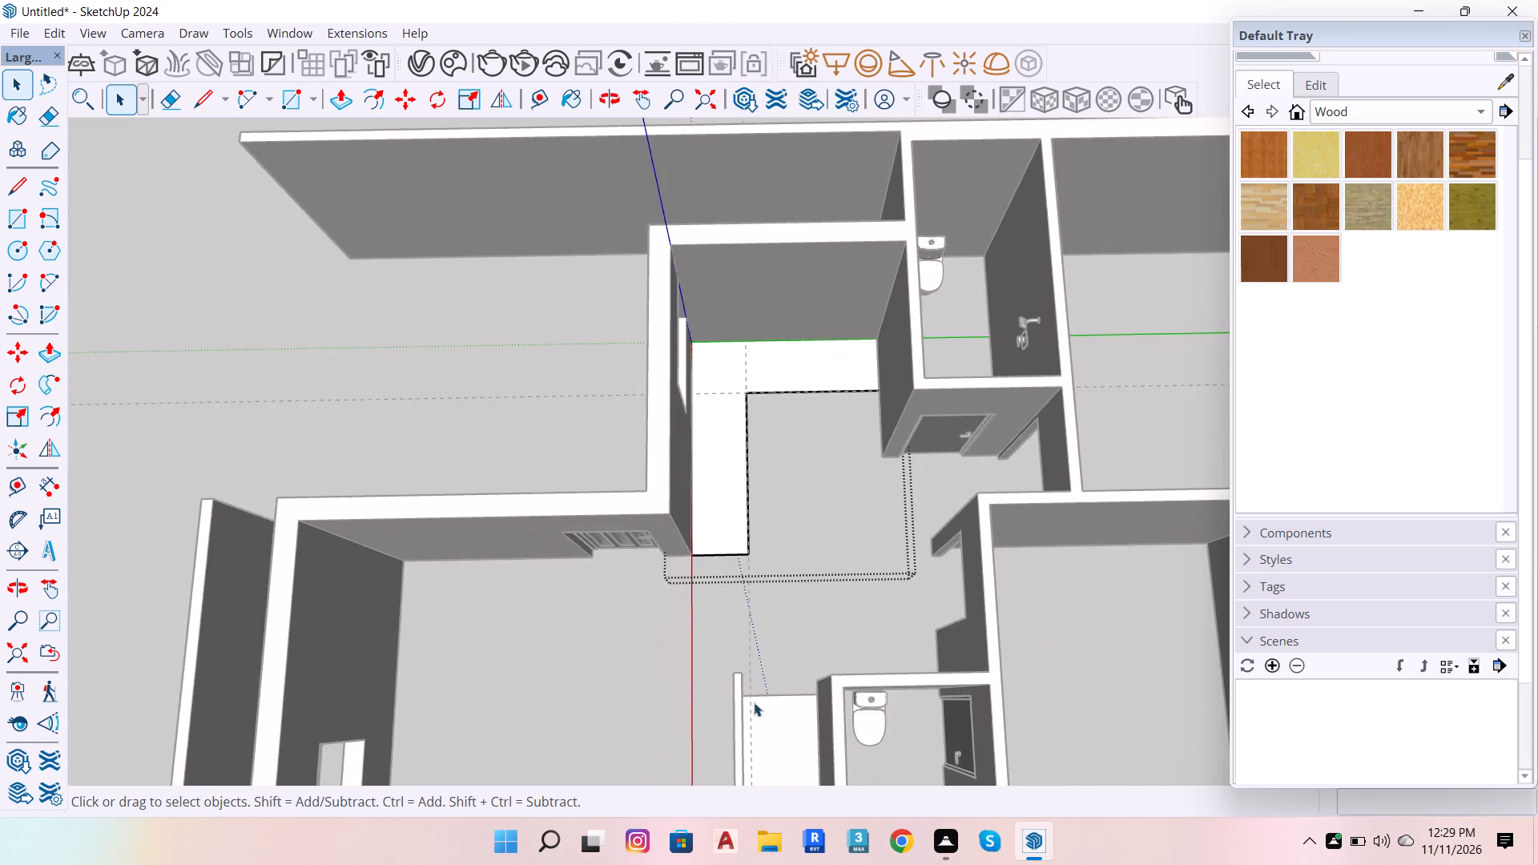
{"action": "scroll", "coordinate": [754, 702], "scroll_direction": "up", "scroll_amount": 6}
{"action": "scroll", "coordinate": [709, 478], "scroll_direction": "up", "scroll_amount": 7}
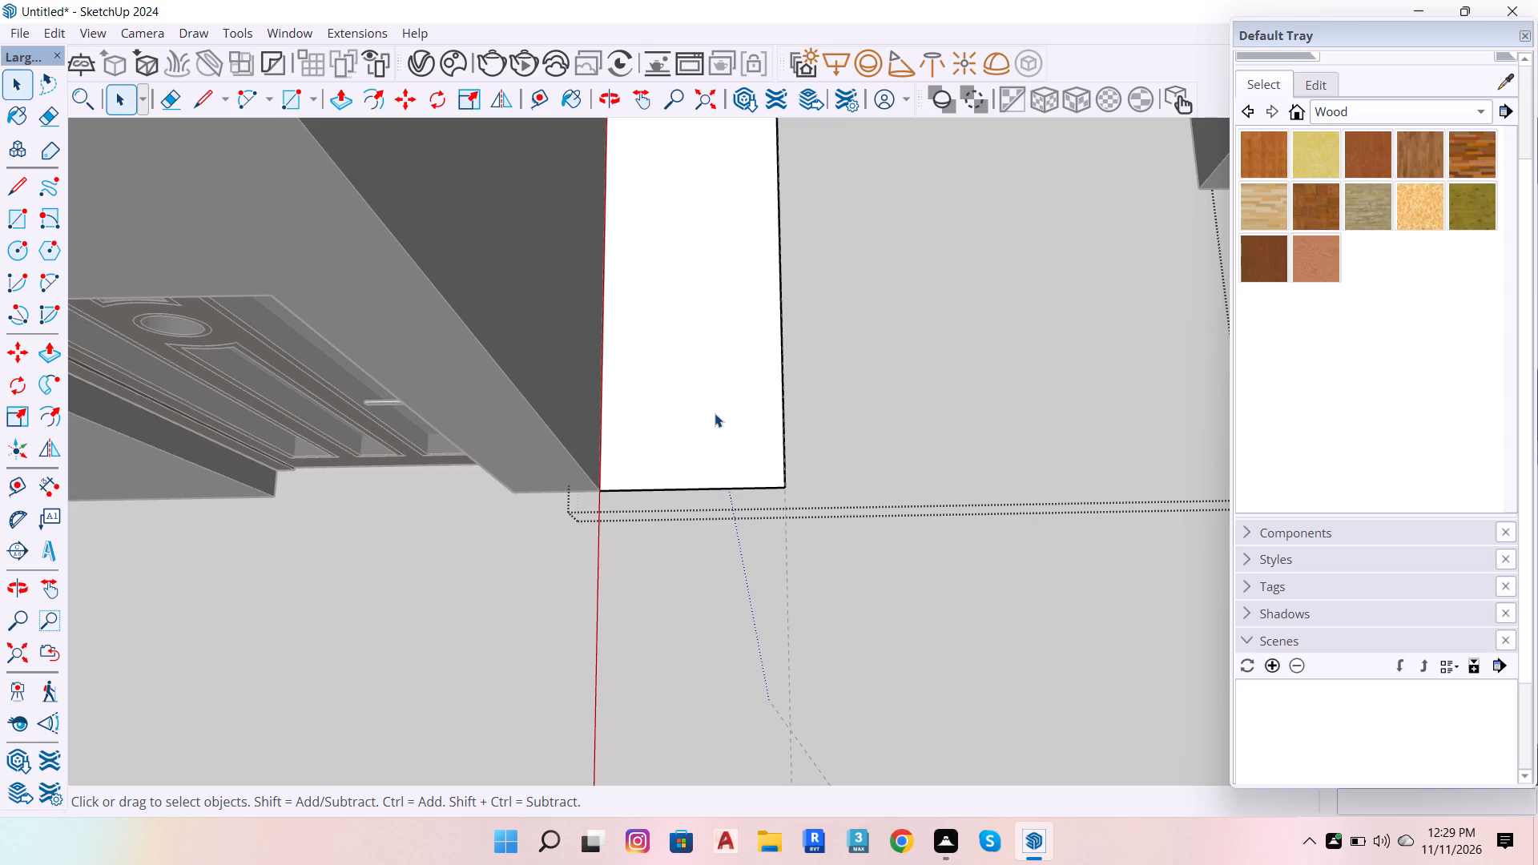
{"action": "scroll", "coordinate": [690, 544], "scroll_direction": "down", "scroll_amount": 15}
{"action": "scroll", "coordinate": [733, 481], "scroll_direction": "up", "scroll_amount": 4}
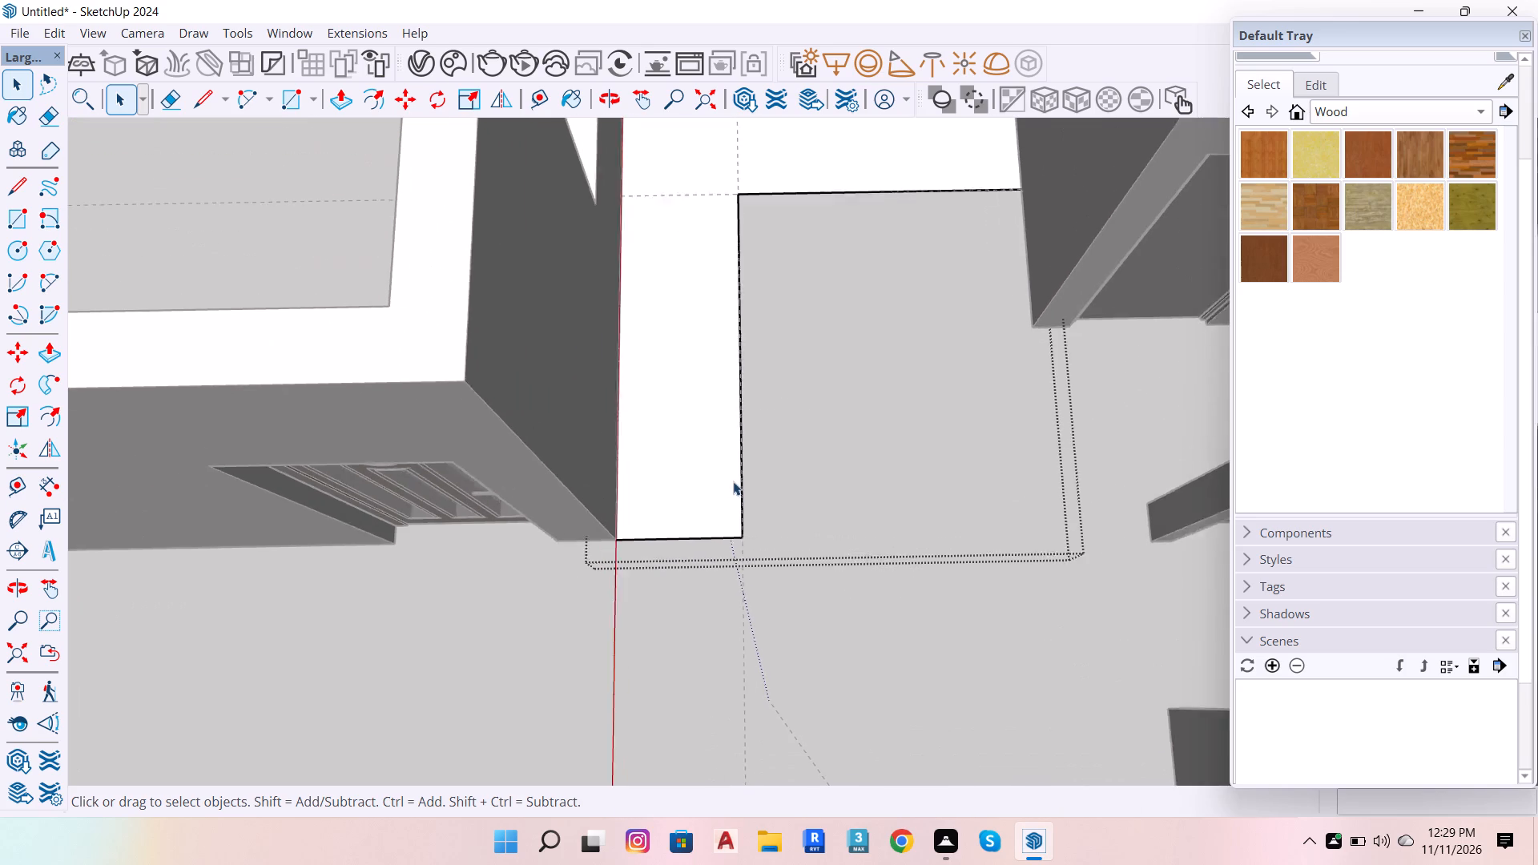
{"action": "scroll", "coordinate": [733, 481], "scroll_direction": "up", "scroll_amount": 1}
{"action": "double_click", "coordinate": [733, 480]}
{"action": "key", "text": "p"}
{"action": "left_click", "coordinate": [733, 480]}
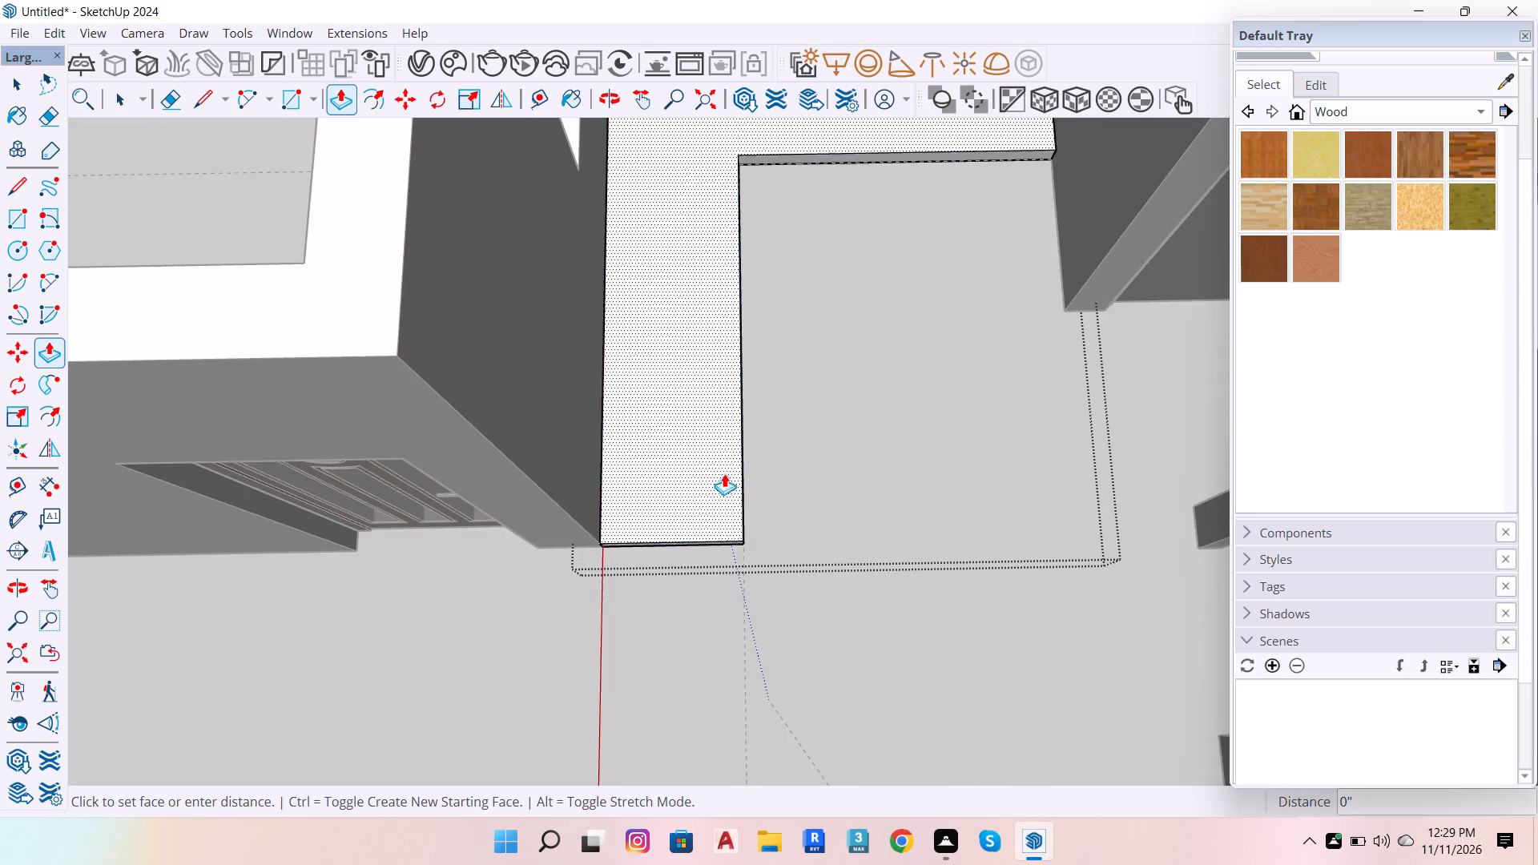
{"action": "key", "text": "4"}
{"action": "key", "text": "Return"}
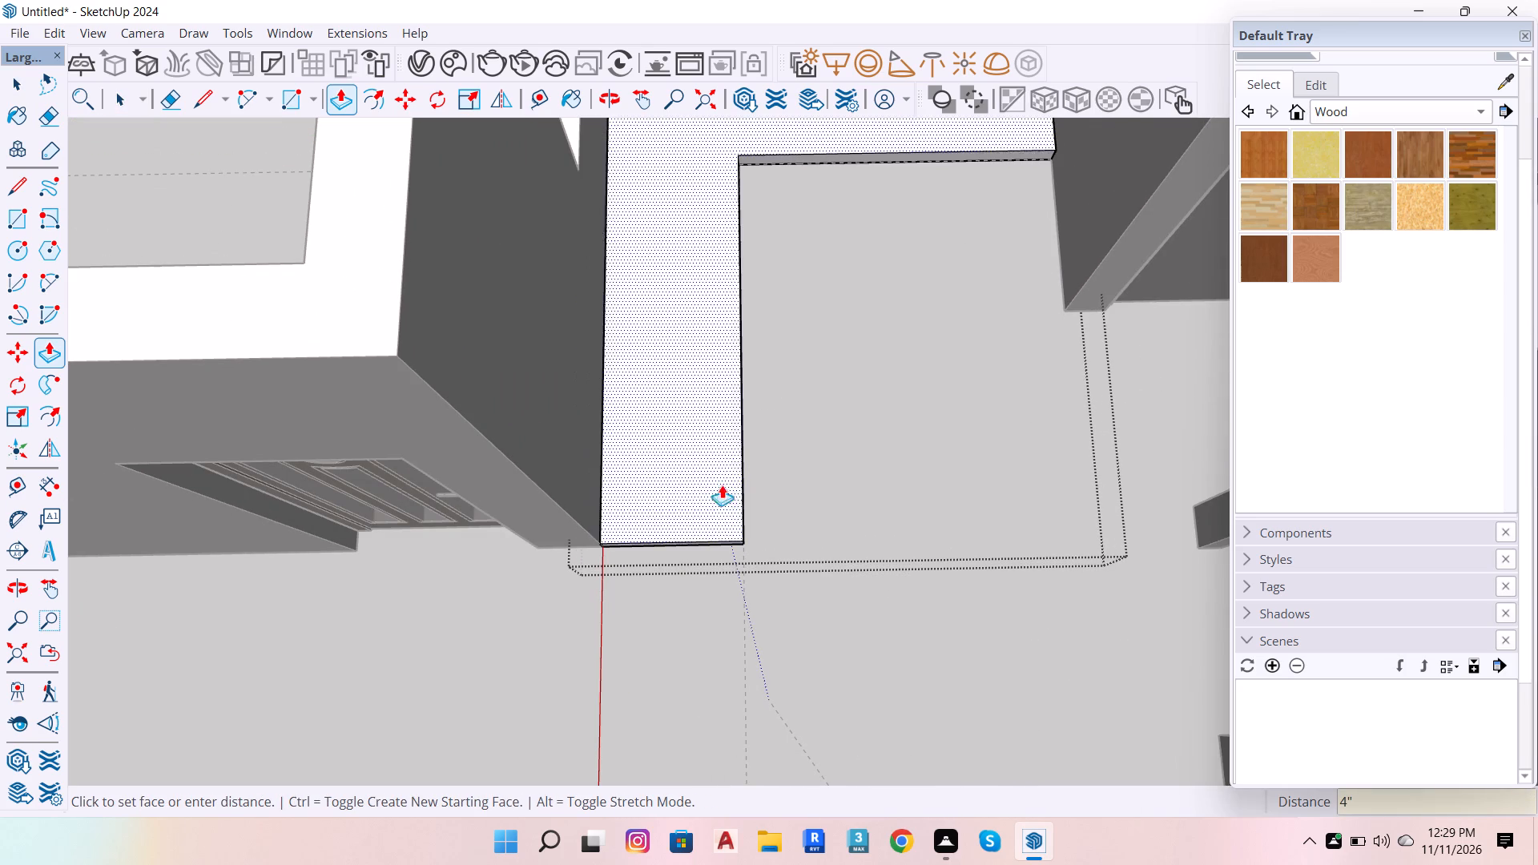
{"action": "key", "text": "space"}
{"action": "left_click", "coordinate": [835, 526]}
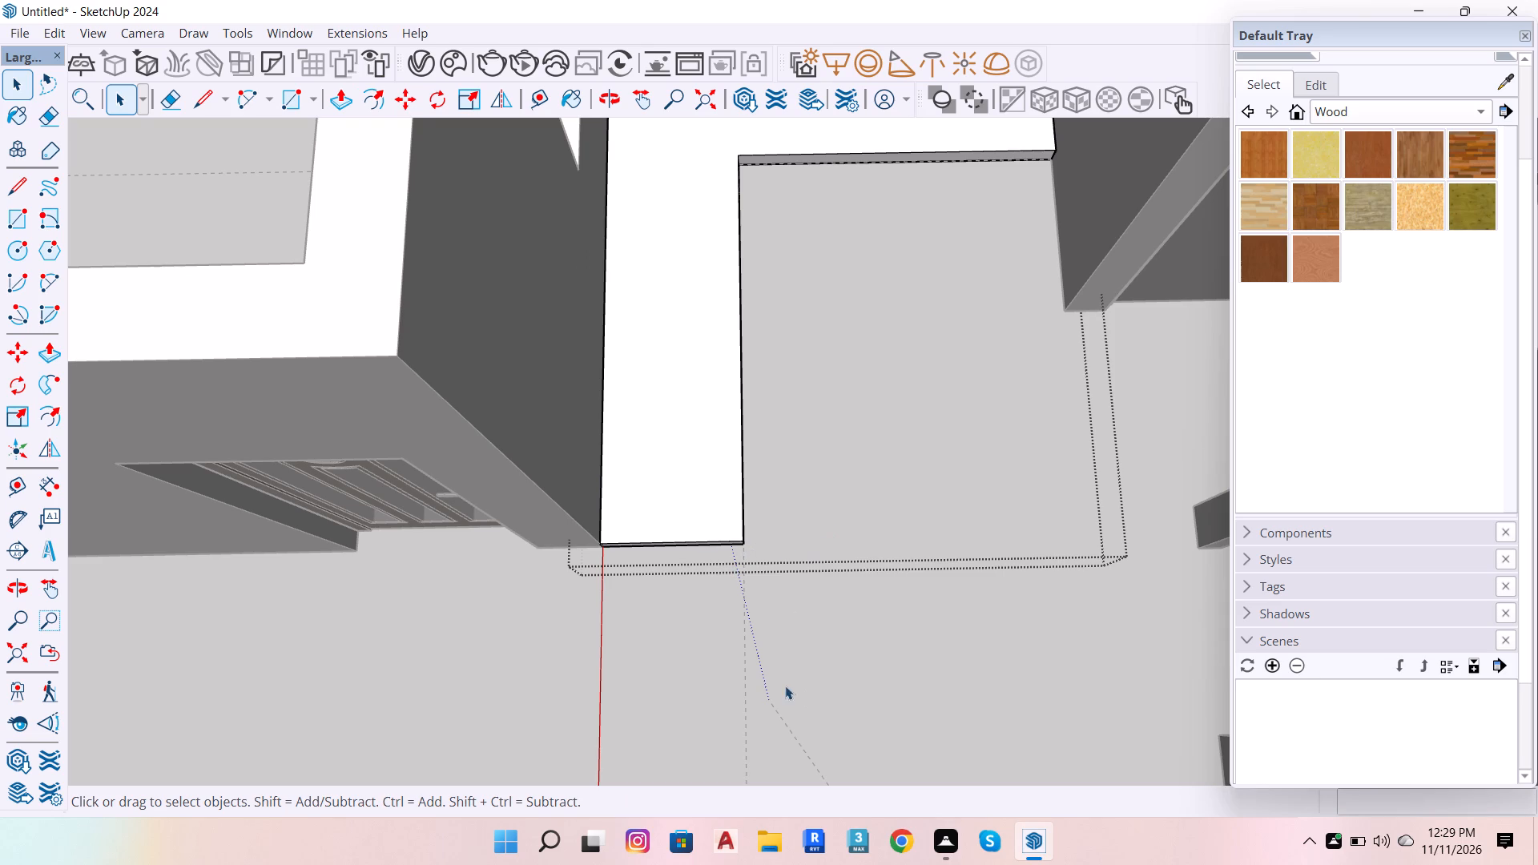
{"action": "left_click", "coordinate": [779, 681]}
{"action": "left_click", "coordinate": [779, 666]}
Copy the L-shaped base straight up 4" so the copy sits on top of the original.
{"action": "scroll", "coordinate": [694, 548], "scroll_direction": "up", "scroll_amount": 5}
{"action": "left_click", "coordinate": [684, 537]}
{"action": "scroll", "coordinate": [504, 565], "scroll_direction": "up", "scroll_amount": 7}
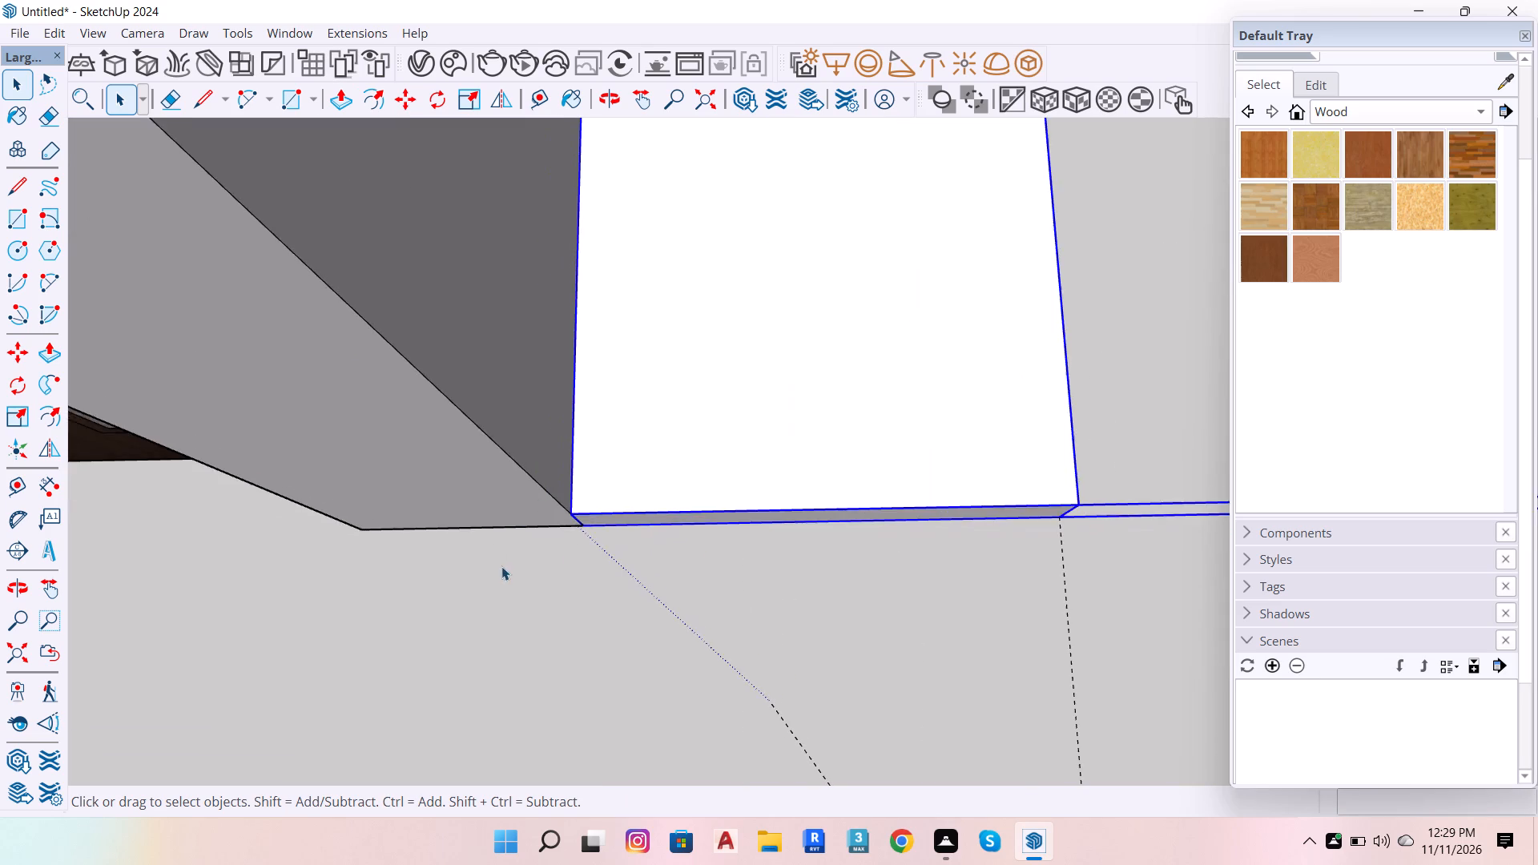
{"action": "scroll", "coordinate": [588, 563], "scroll_direction": "up", "scroll_amount": 15}
{"action": "key", "text": "m"}
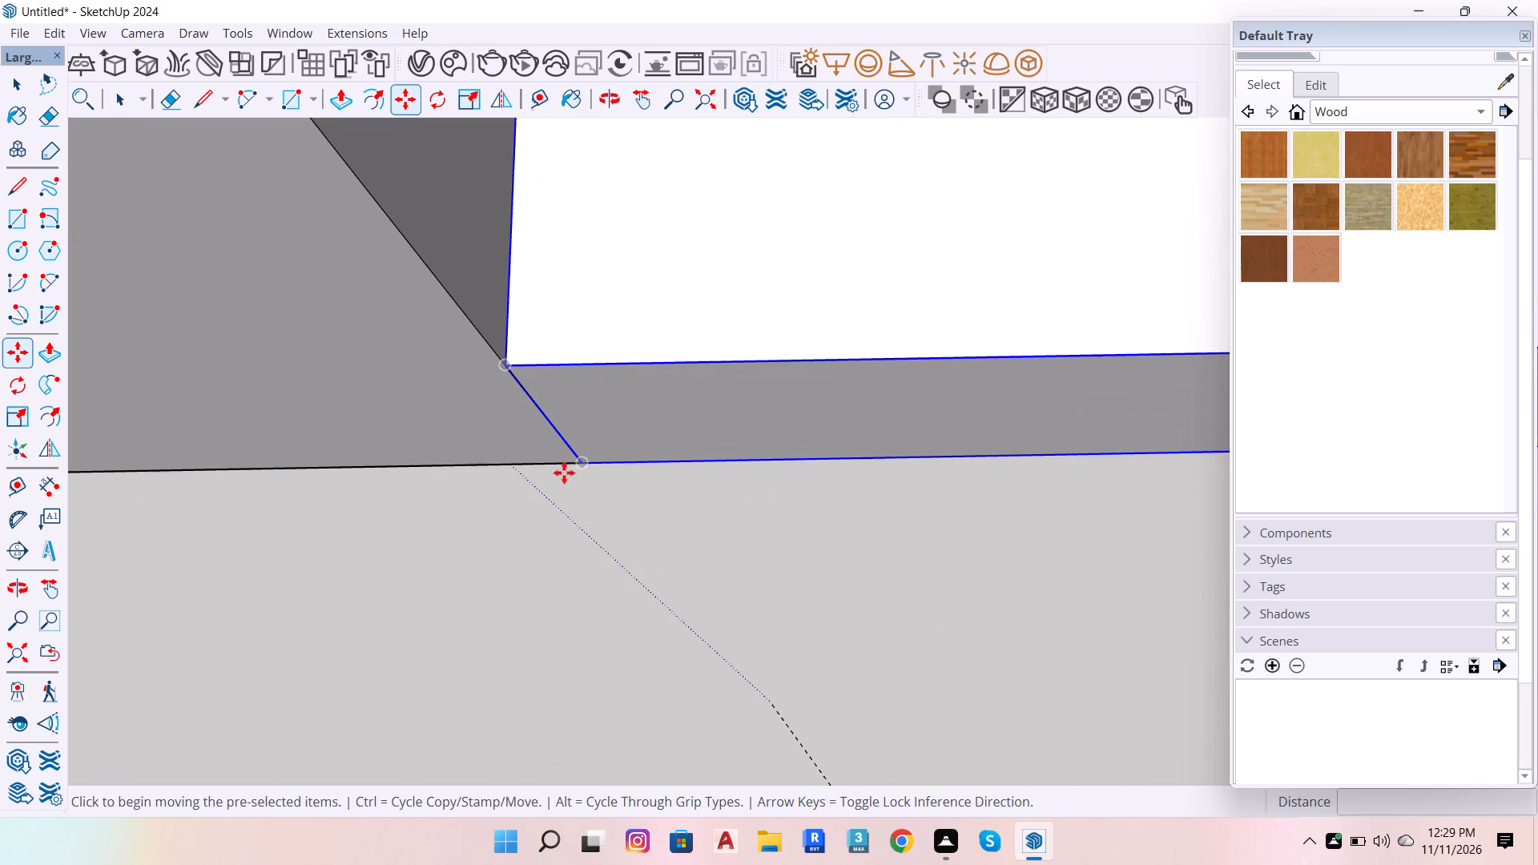
{"action": "left_click", "coordinate": [574, 467]}
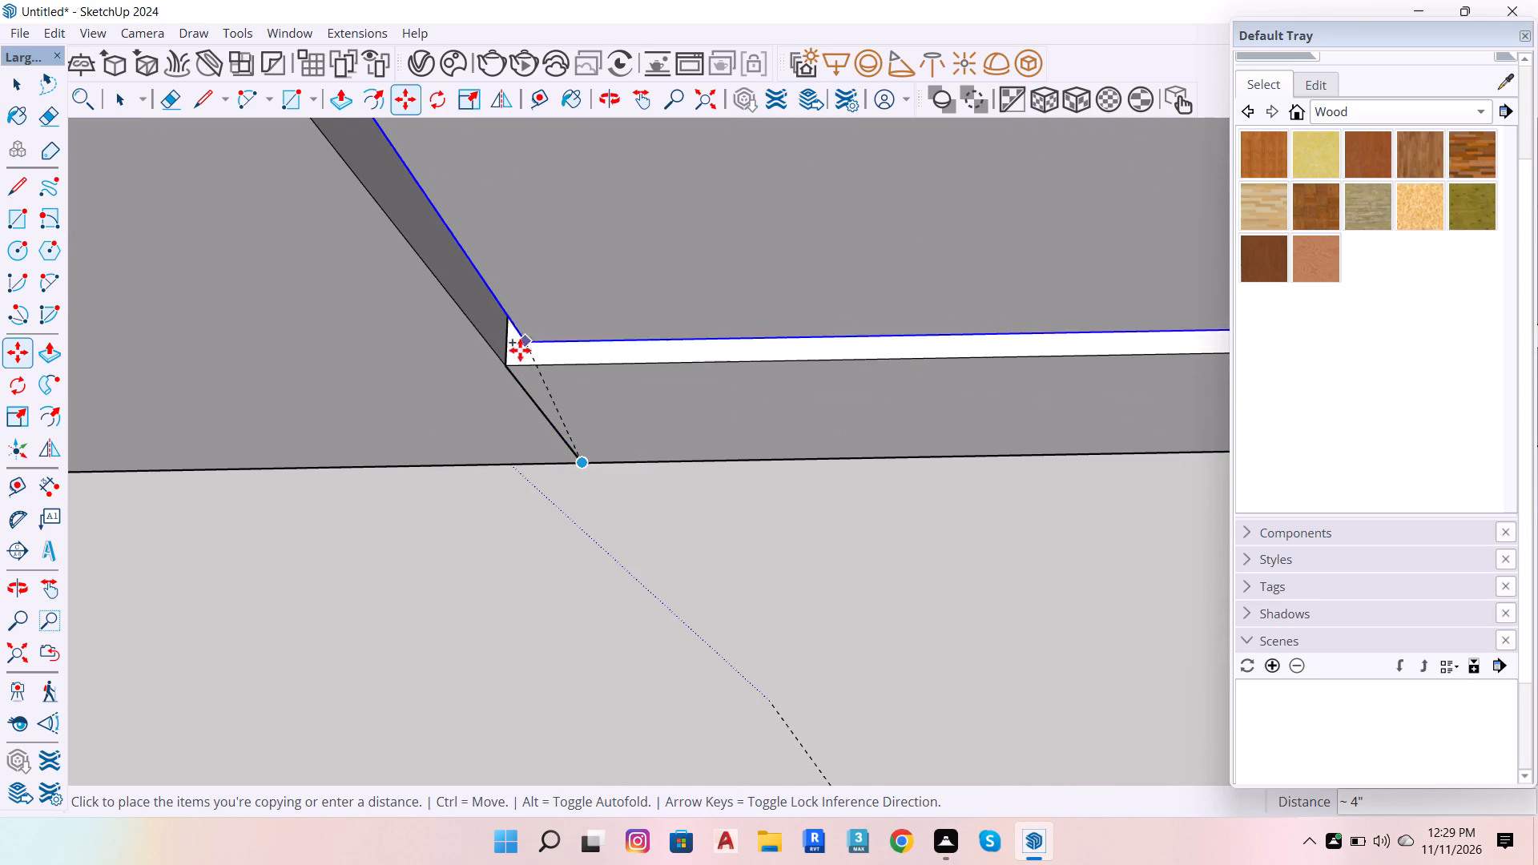
{"action": "left_click", "coordinate": [510, 368]}
{"action": "scroll", "coordinate": [426, 474], "scroll_direction": "down", "scroll_amount": 6}
{"action": "scroll", "coordinate": [615, 449], "scroll_direction": "down", "scroll_amount": 7}
{"action": "key", "text": "space"}
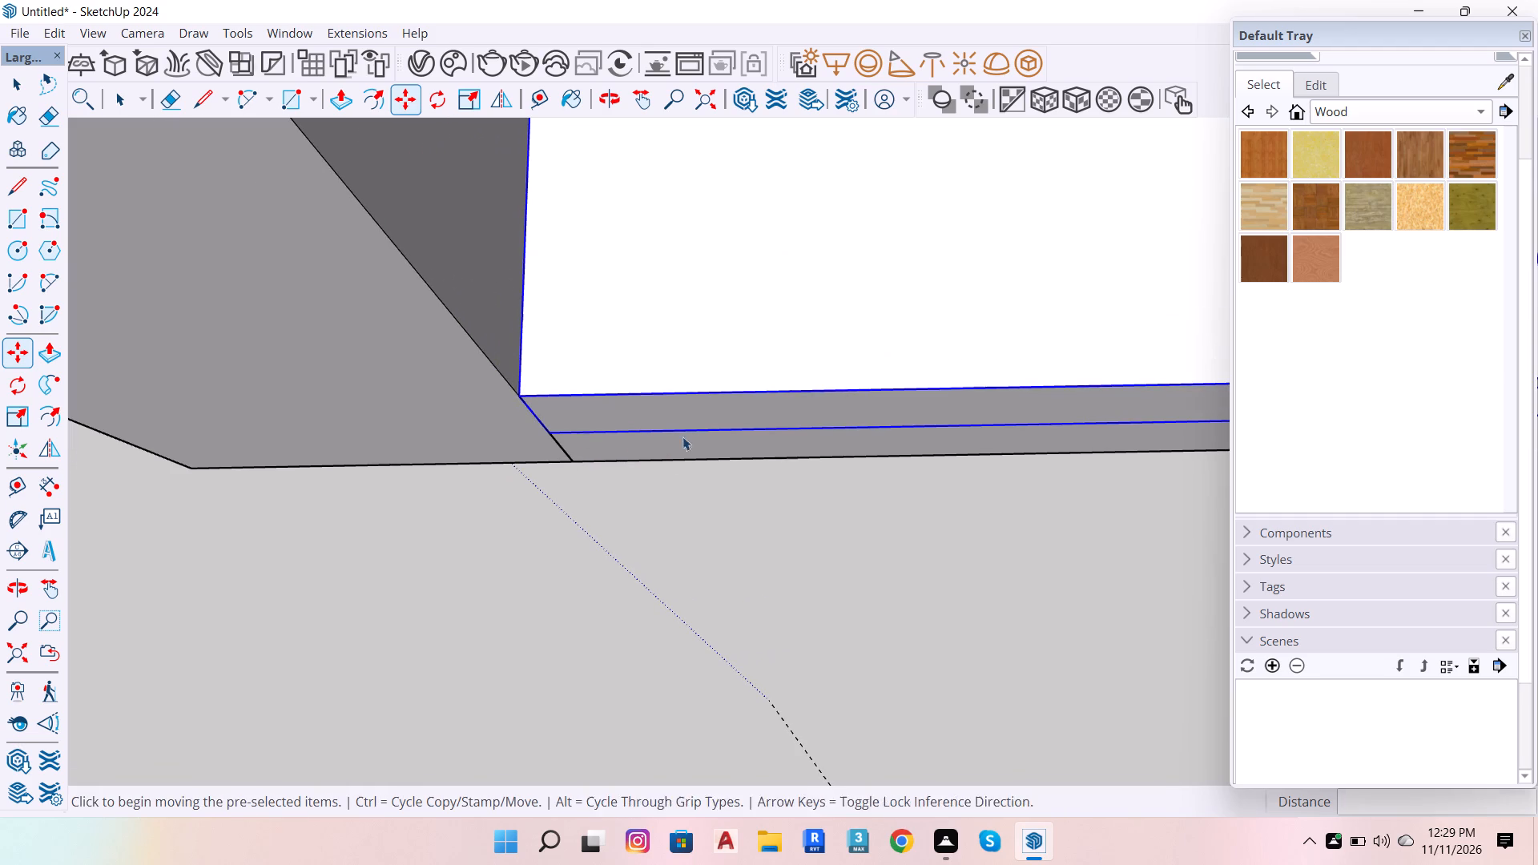
Place a guide line 2'4" above the bottom front edge of the upper L-shaped copy, locked to the vertical axis.
{"action": "key", "text": "t"}
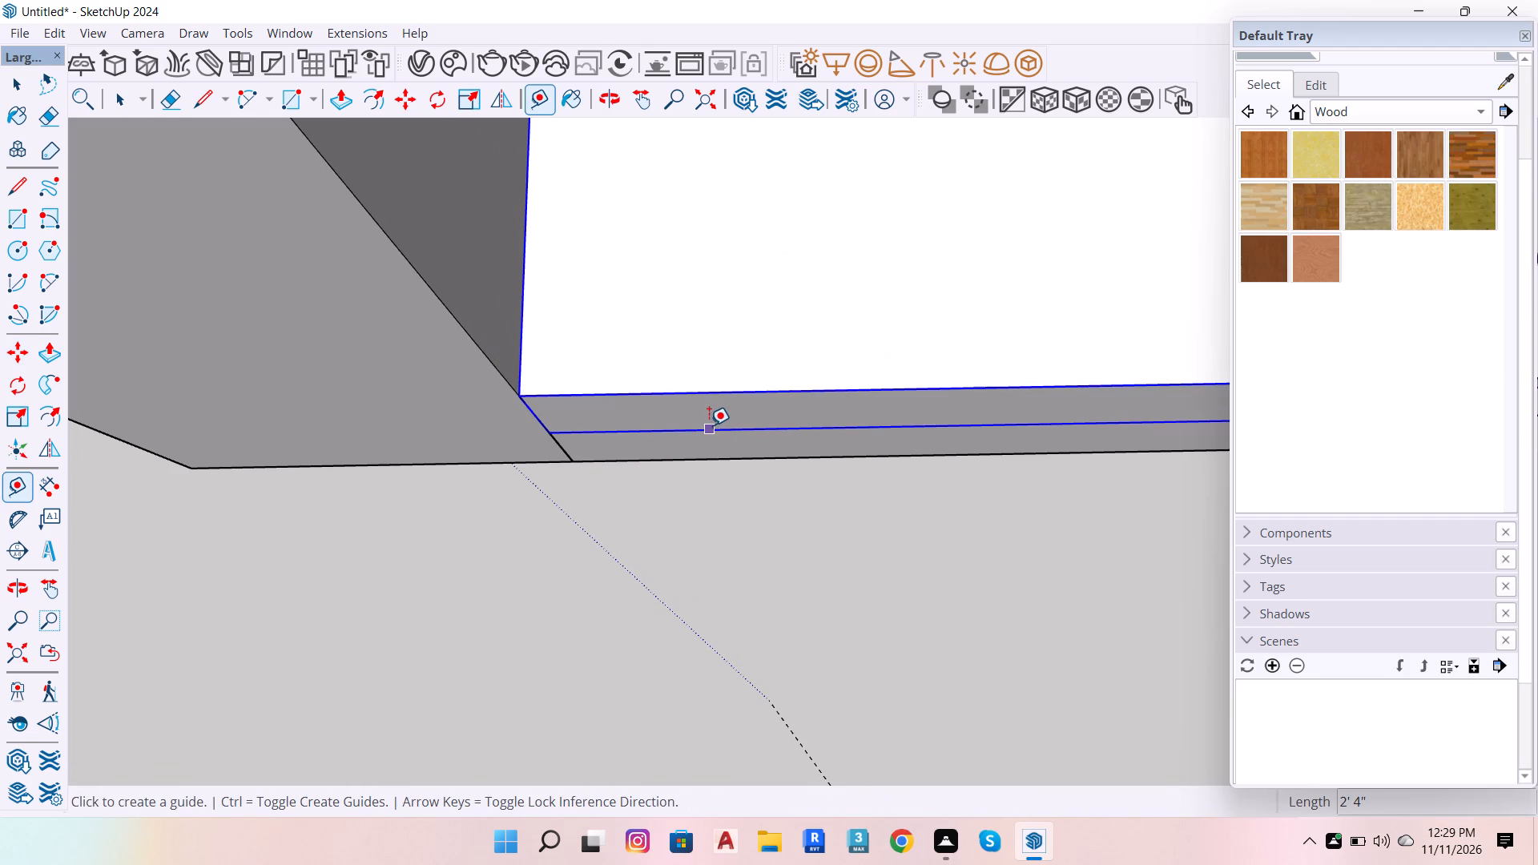
{"action": "left_click", "coordinate": [714, 428]}
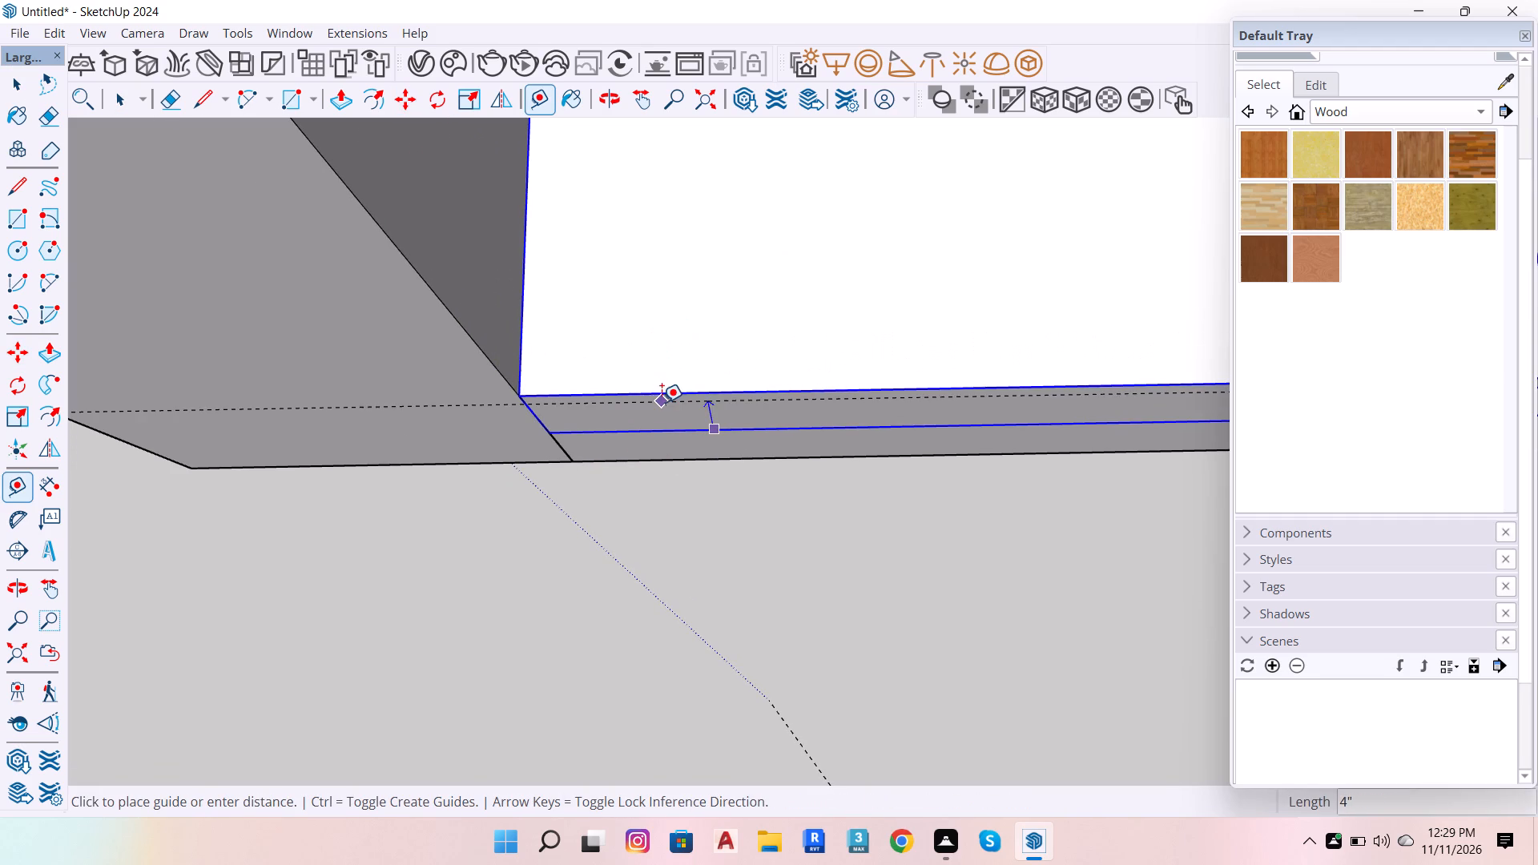
{"action": "key", "text": "Up"}
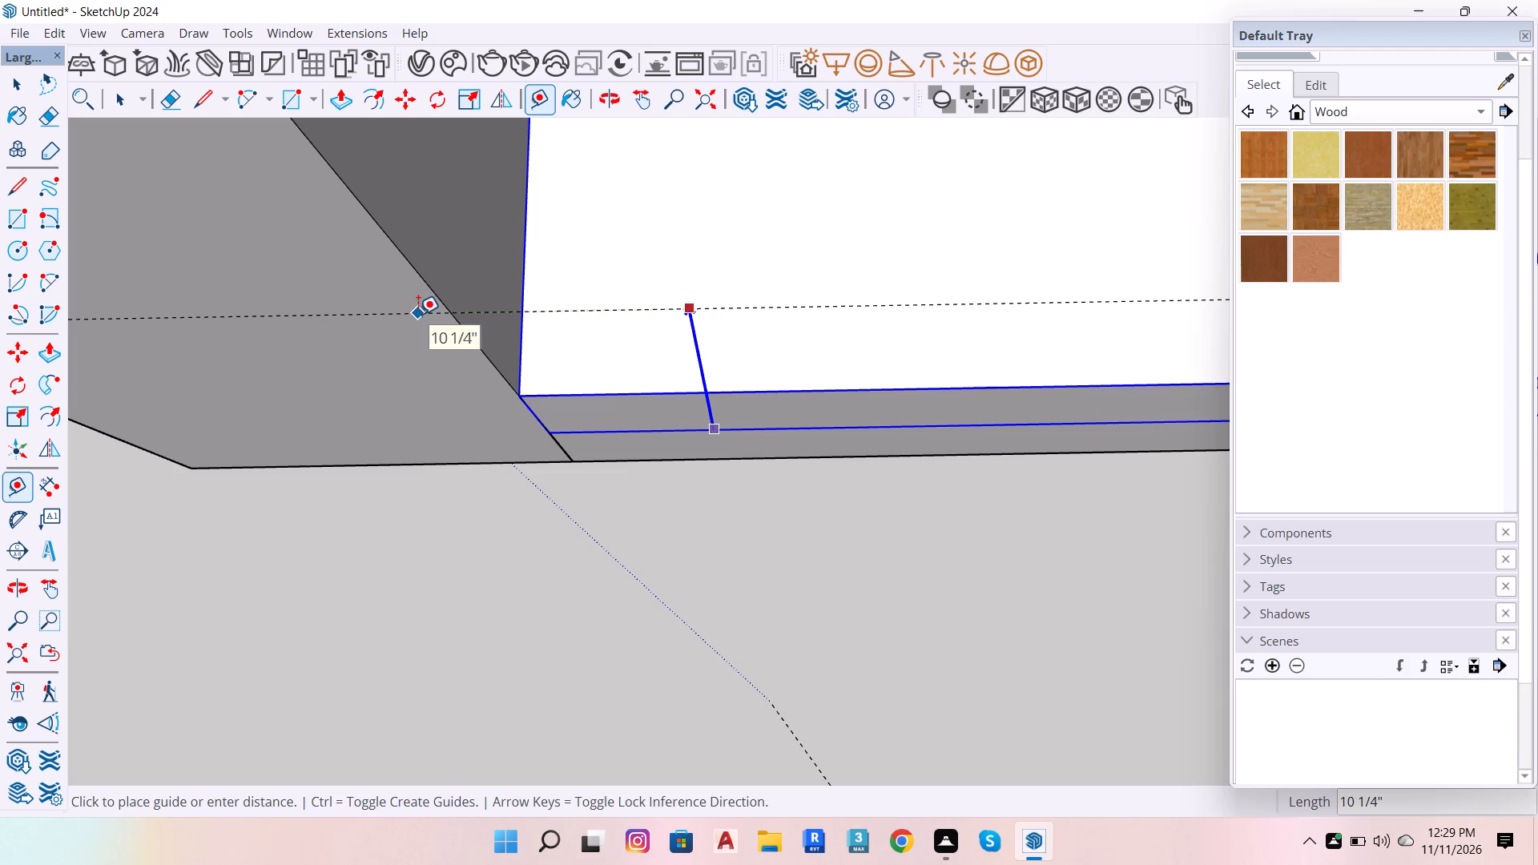
{"action": "type", "text": "2'4"}
{"action": "key", "text": "Return"}
{"action": "key", "text": "space"}
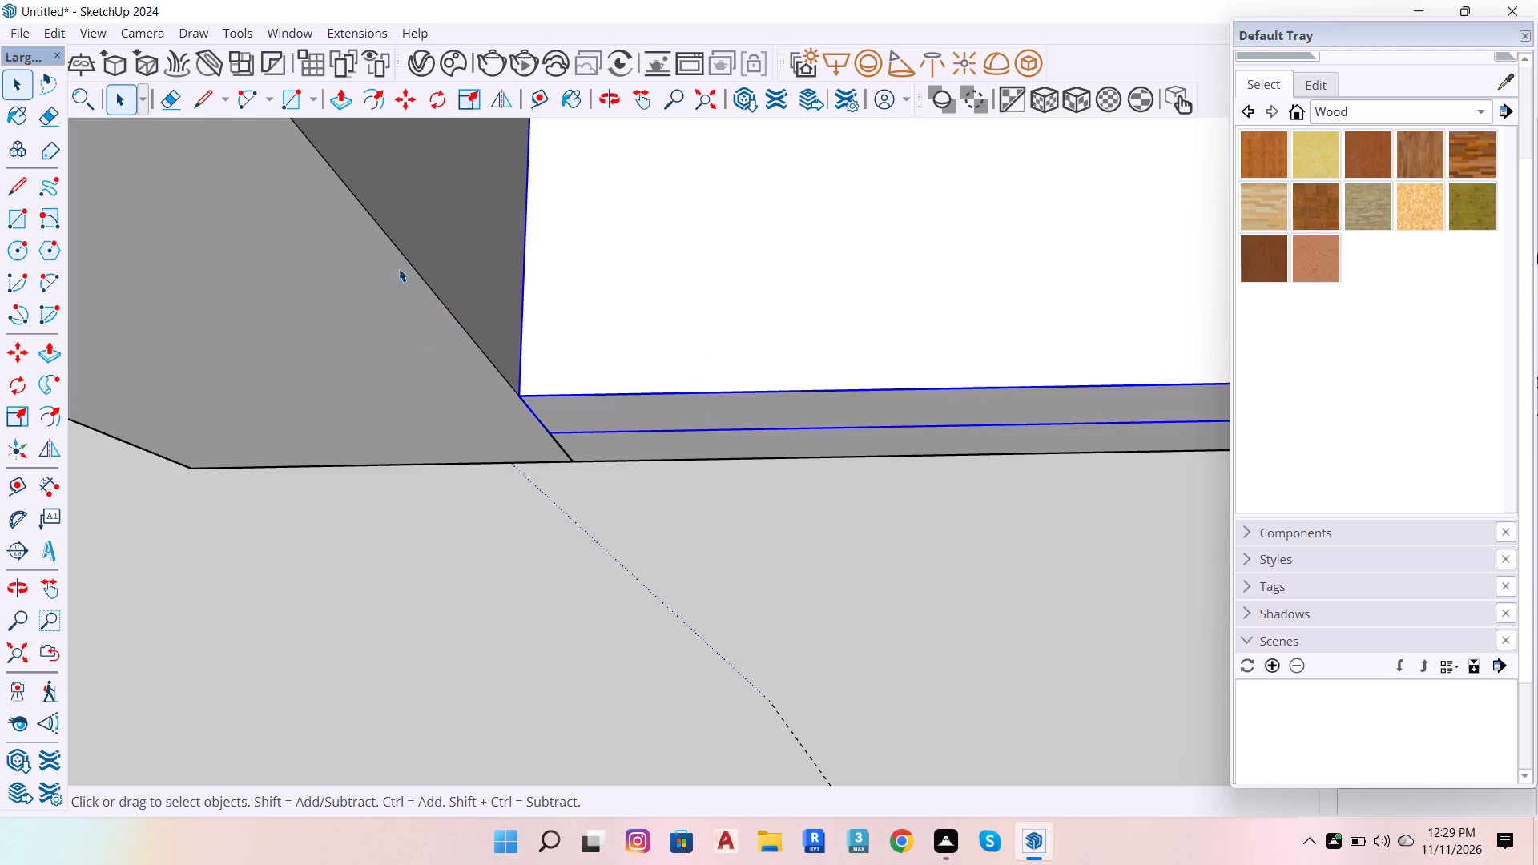
Inside the upper L-shaped group, push/pull the top face up 2' and leave the group.
{"action": "scroll", "coordinate": [429, 198], "scroll_direction": "down", "scroll_amount": 7}
{"action": "scroll", "coordinate": [486, 641], "scroll_direction": "down", "scroll_amount": 12}
{"action": "double_click", "coordinate": [619, 473]}
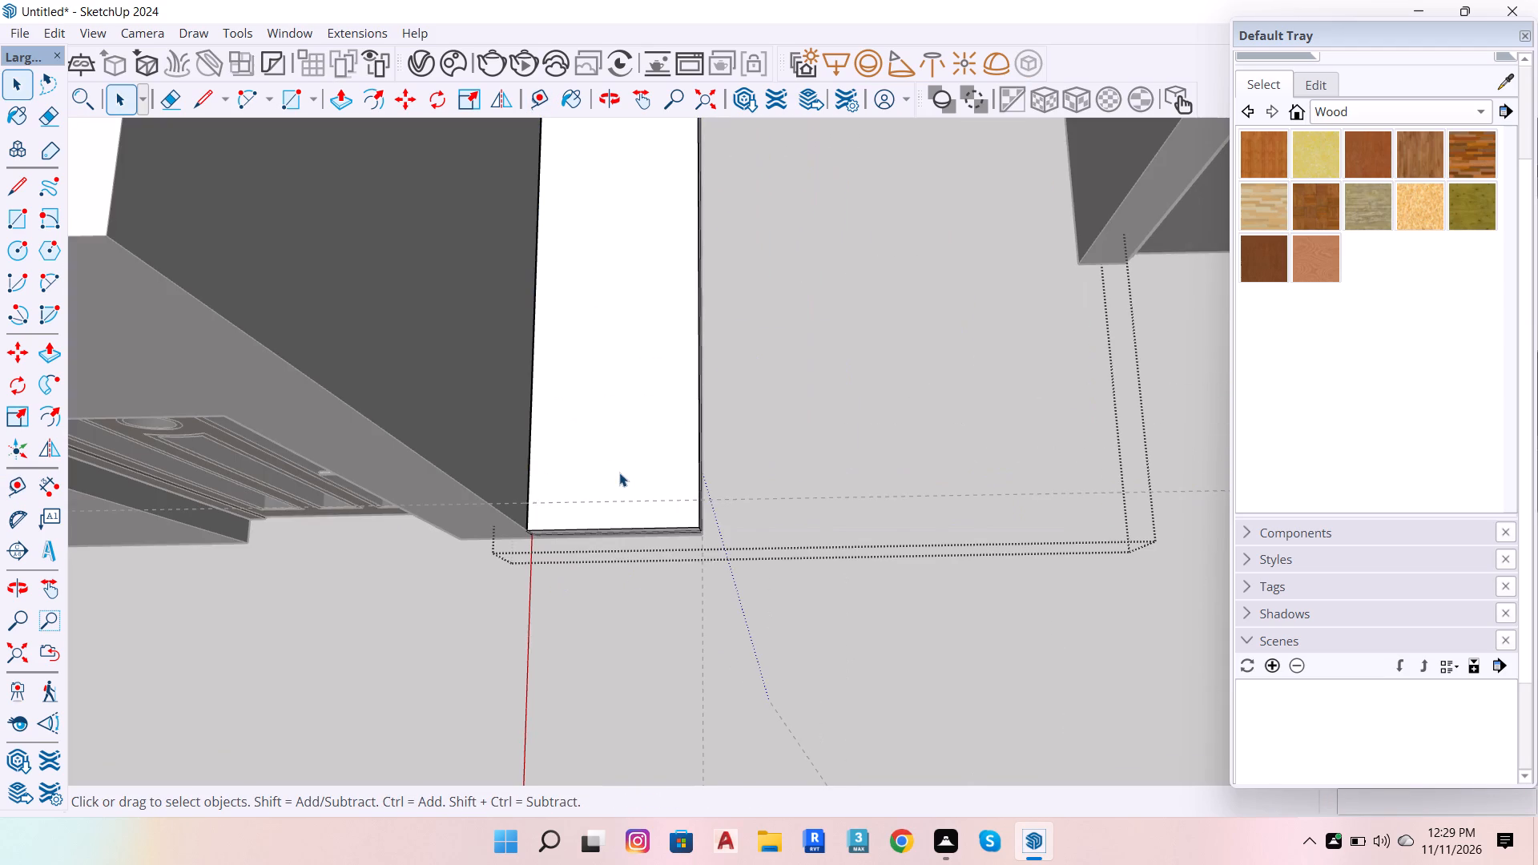
{"action": "left_click", "coordinate": [619, 473]}
{"action": "key", "text": "p"}
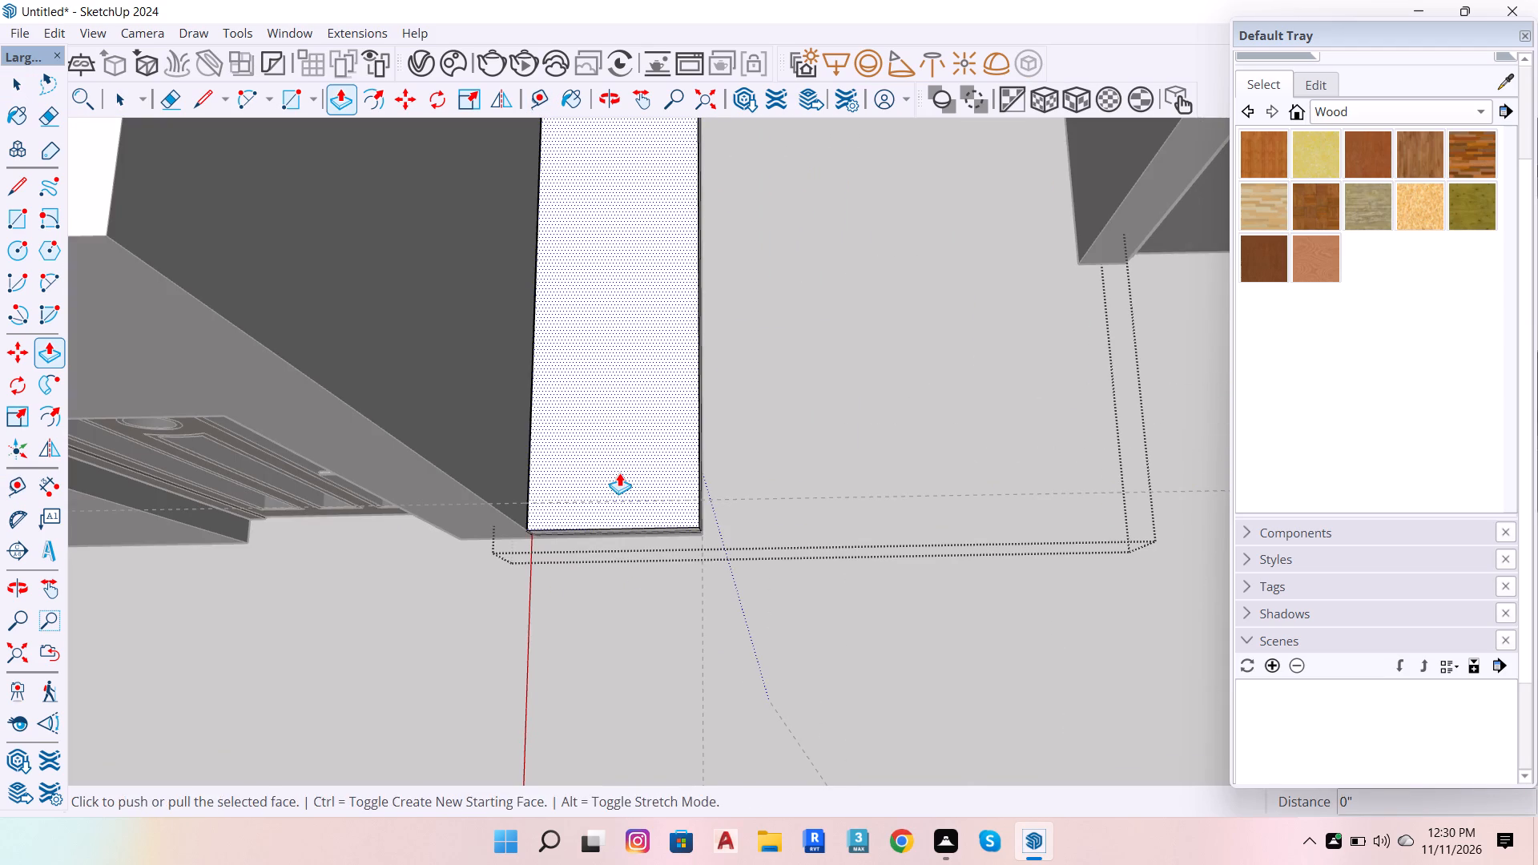
{"action": "left_click", "coordinate": [619, 473]}
{"action": "left_click", "coordinate": [742, 500]}
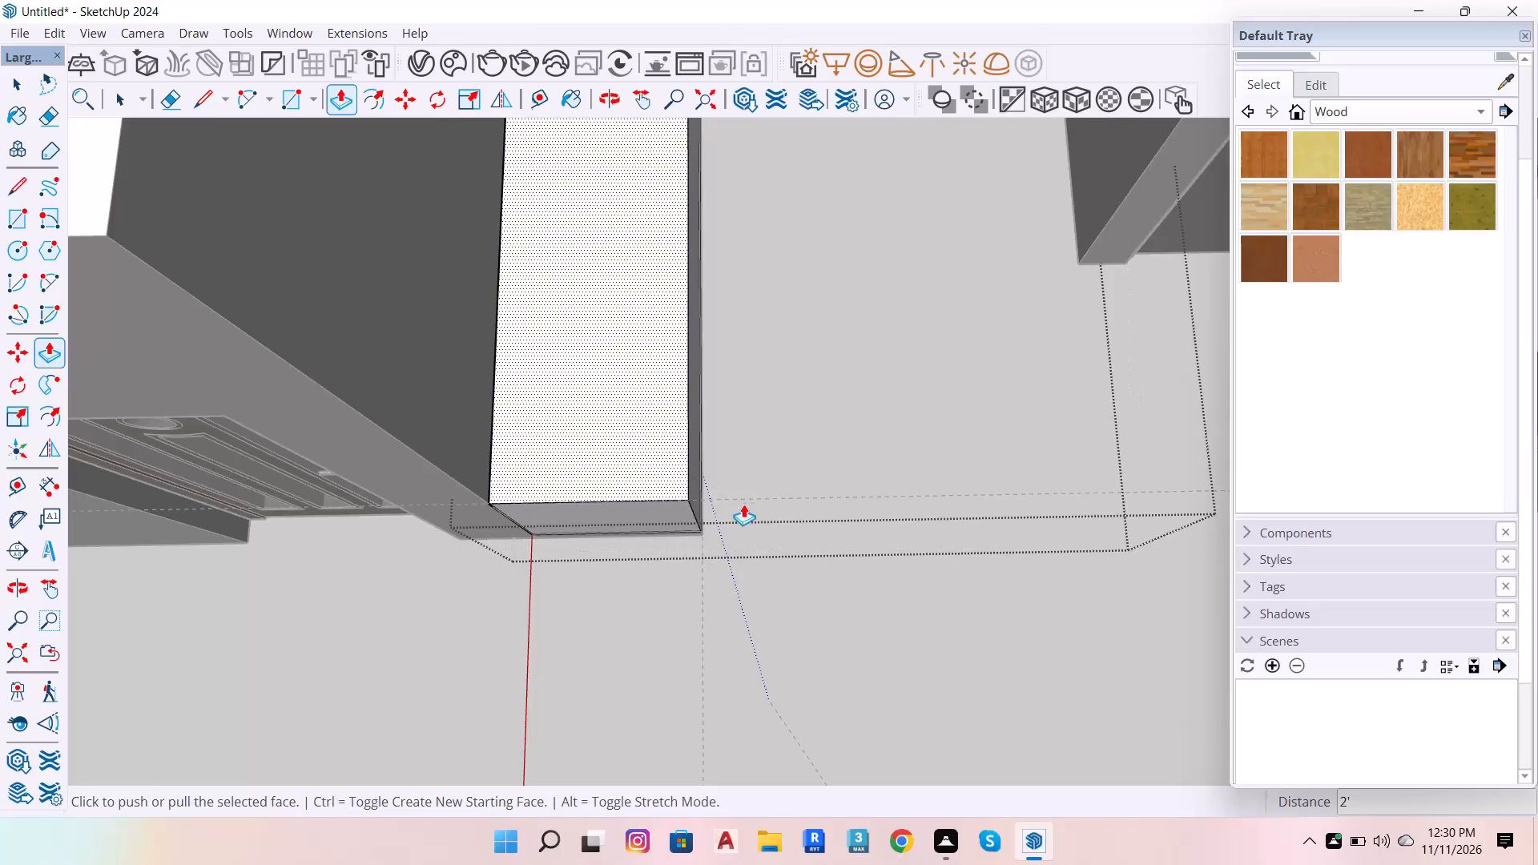
{"action": "scroll", "coordinate": [720, 530], "scroll_direction": "down", "scroll_amount": 7}
{"action": "key", "text": "space"}
{"action": "left_click", "coordinate": [811, 398]}
{"action": "scroll", "coordinate": [502, 549], "scroll_direction": "down", "scroll_amount": 7}
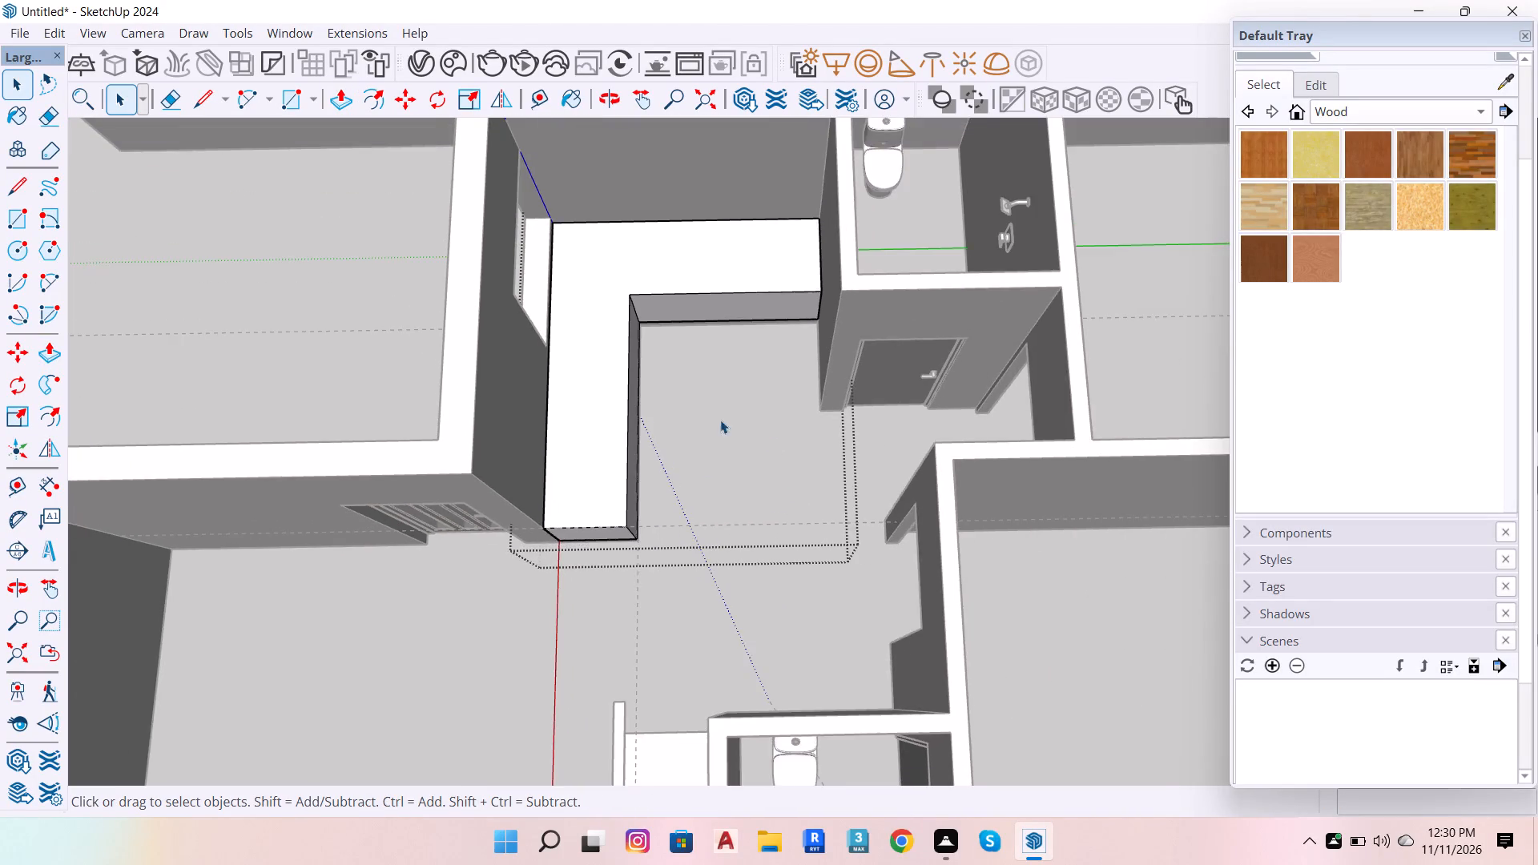
{"action": "scroll", "coordinate": [733, 413], "scroll_direction": "up", "scroll_amount": 7}
{"action": "scroll", "coordinate": [541, 823], "scroll_direction": "up", "scroll_amount": 6}
{"action": "scroll", "coordinate": [650, 629], "scroll_direction": "up", "scroll_amount": 15}
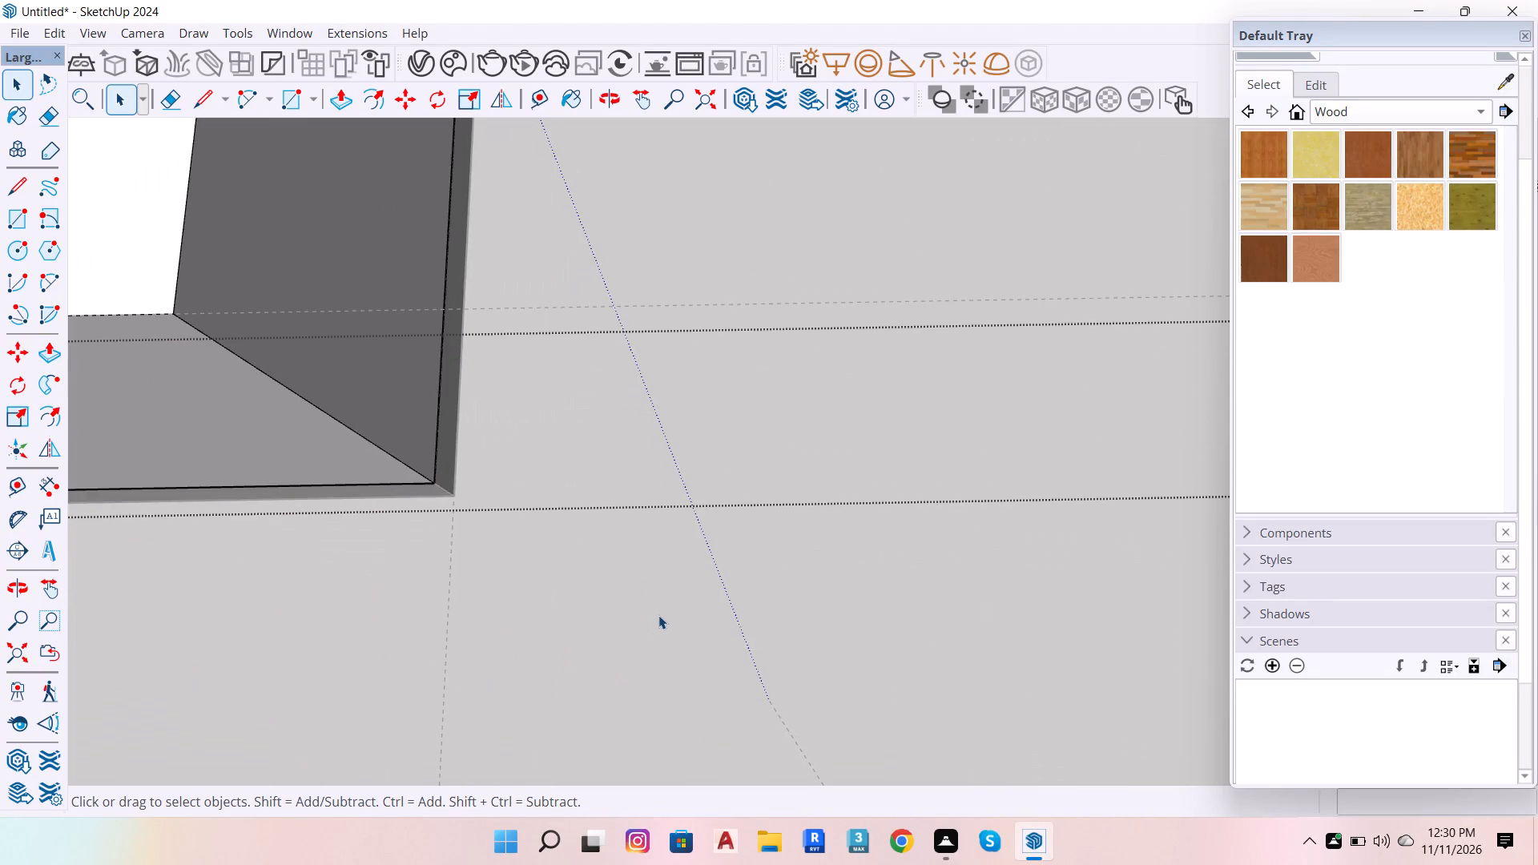
{"action": "left_click", "coordinate": [636, 592]}
Inside the lower base group, push the inner side face of the window-wall leg inward 3".
{"action": "scroll", "coordinate": [504, 461], "scroll_direction": "up", "scroll_amount": 7}
{"action": "triple_click", "coordinate": [433, 493]}
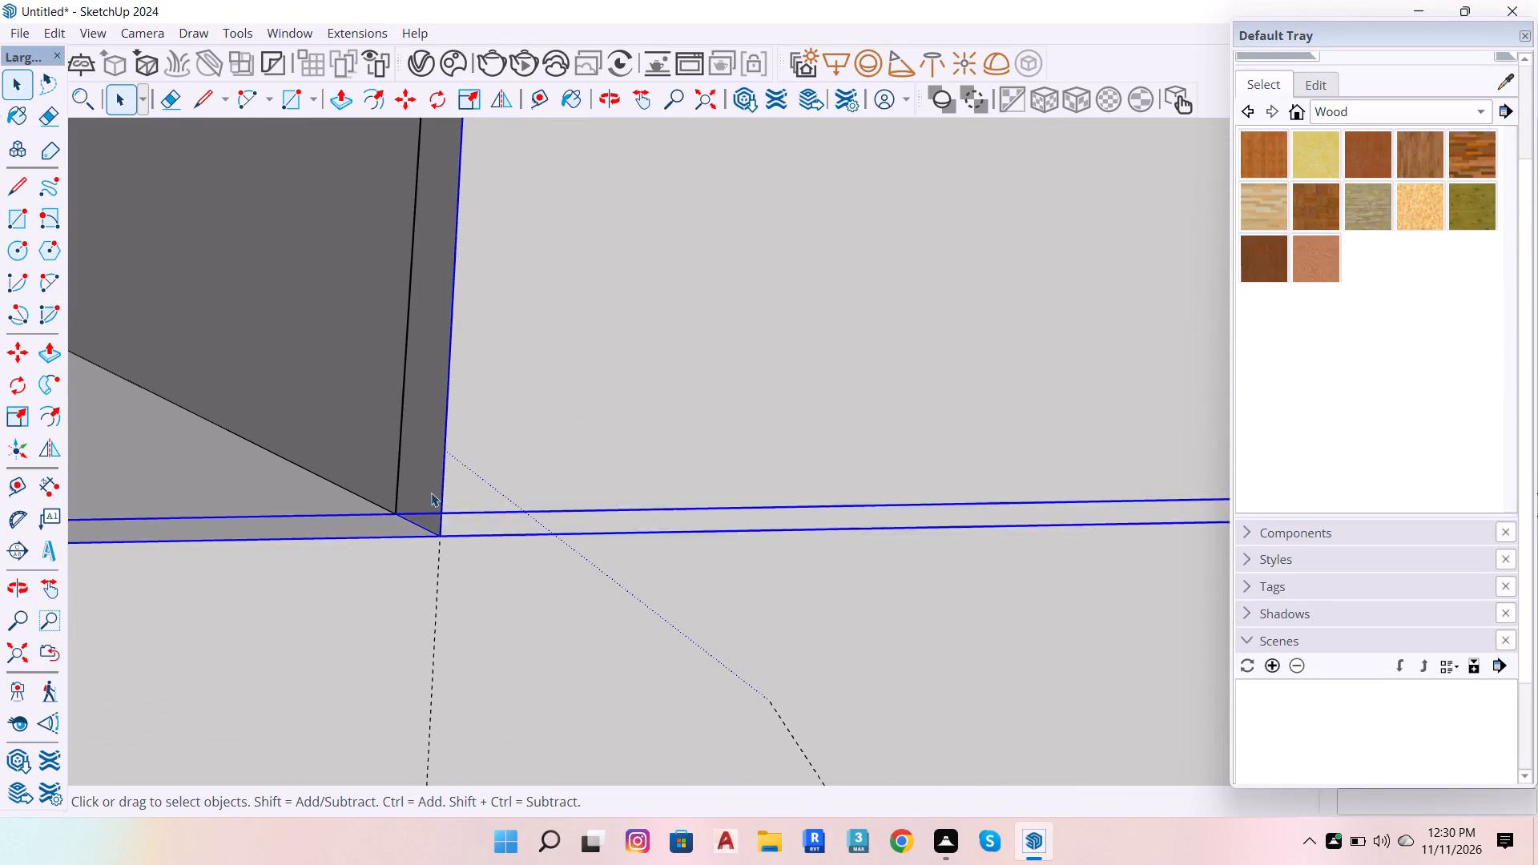
{"action": "left_click", "coordinate": [431, 493]}
{"action": "double_click", "coordinate": [426, 496]}
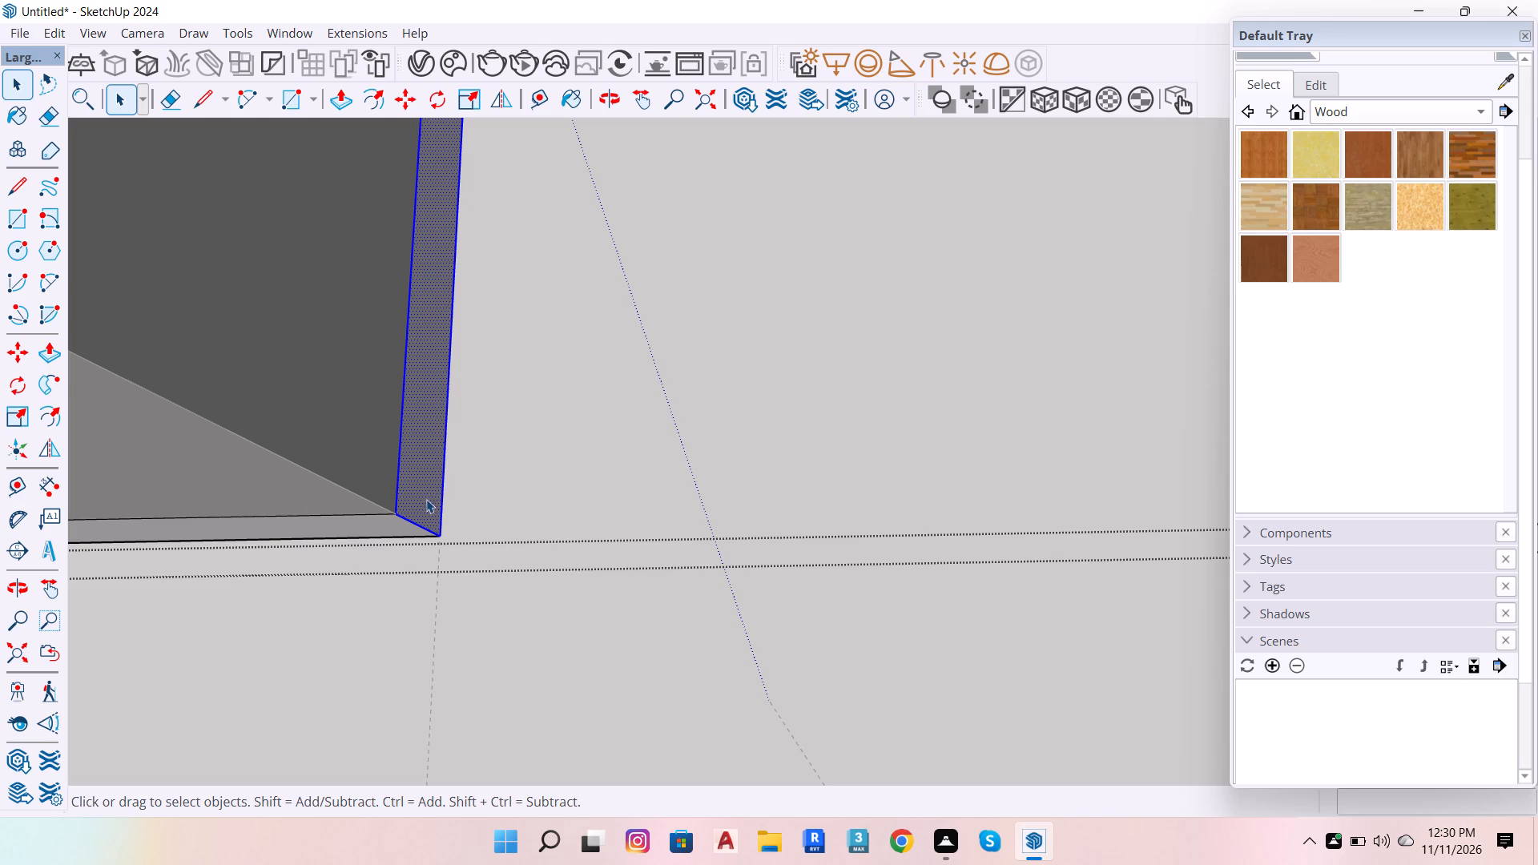
{"action": "key", "text": "p"}
{"action": "left_click", "coordinate": [432, 499]}
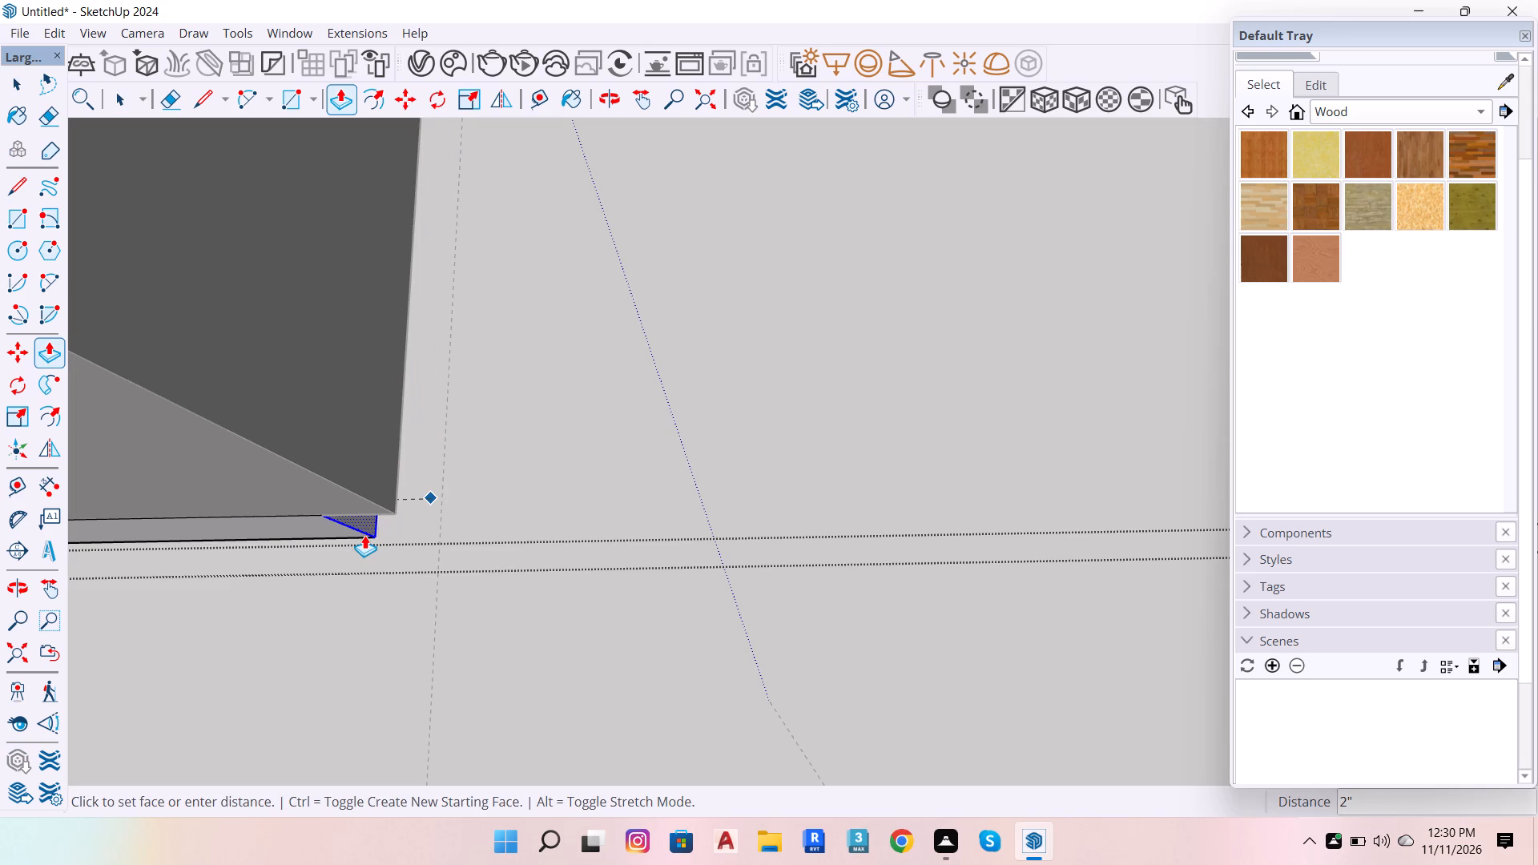
{"action": "key", "text": "3"}
{"action": "key", "text": "Return"}
{"action": "scroll", "coordinate": [374, 541], "scroll_direction": "down", "scroll_amount": 7}
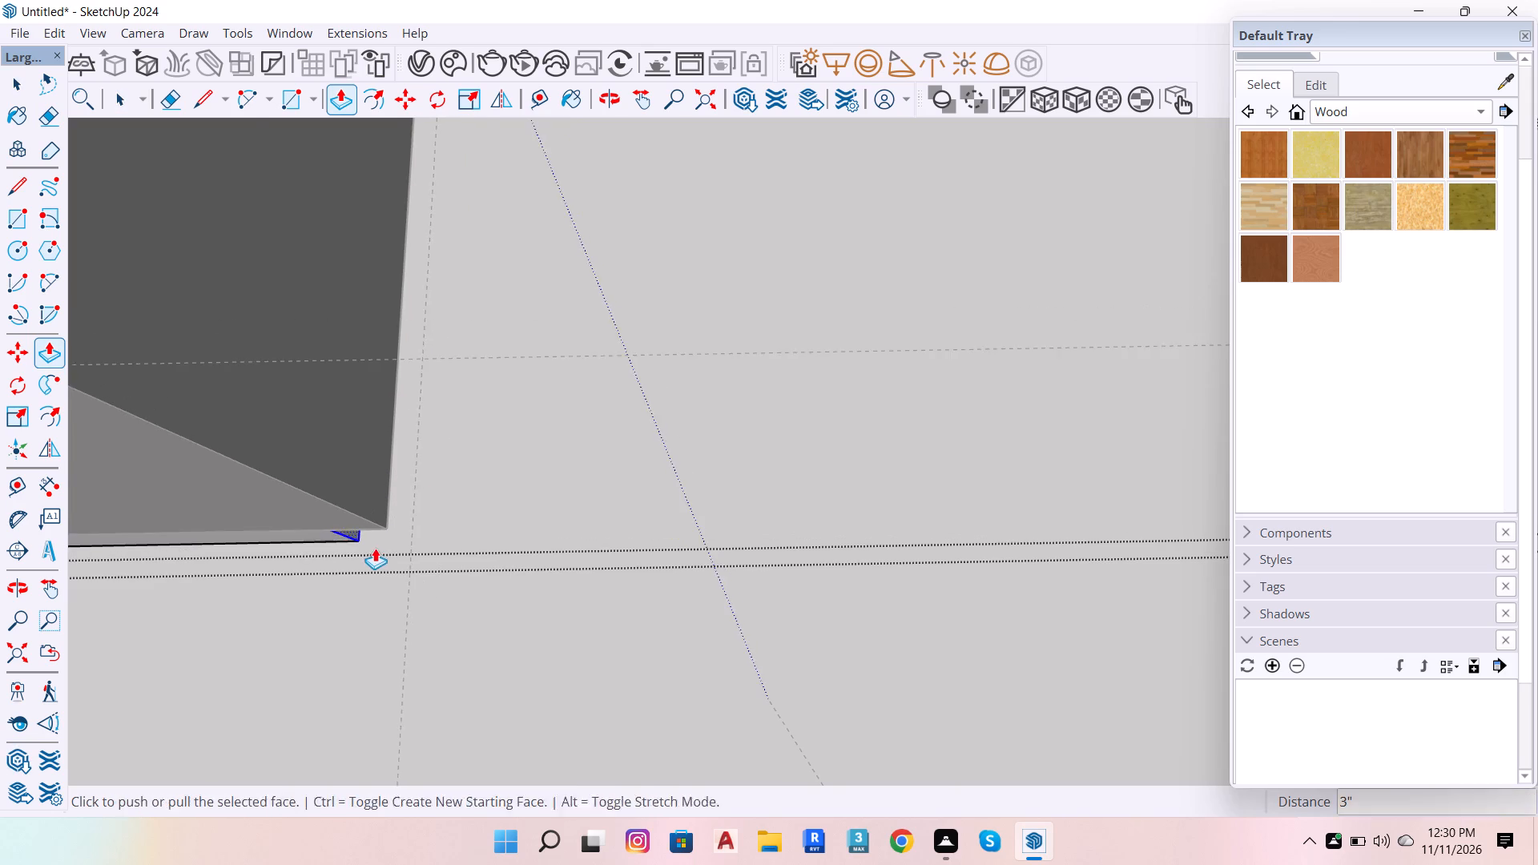
{"action": "key", "text": "space"}
Push the front face of the base's back-wall leg inward 3" under the upper block.
{"action": "scroll", "coordinate": [370, 547], "scroll_direction": "down", "scroll_amount": 6}
{"action": "scroll", "coordinate": [445, 587], "scroll_direction": "down", "scroll_amount": 8}
{"action": "scroll", "coordinate": [626, 185], "scroll_direction": "up", "scroll_amount": 14}
{"action": "scroll", "coordinate": [673, 344], "scroll_direction": "down", "scroll_amount": 3}
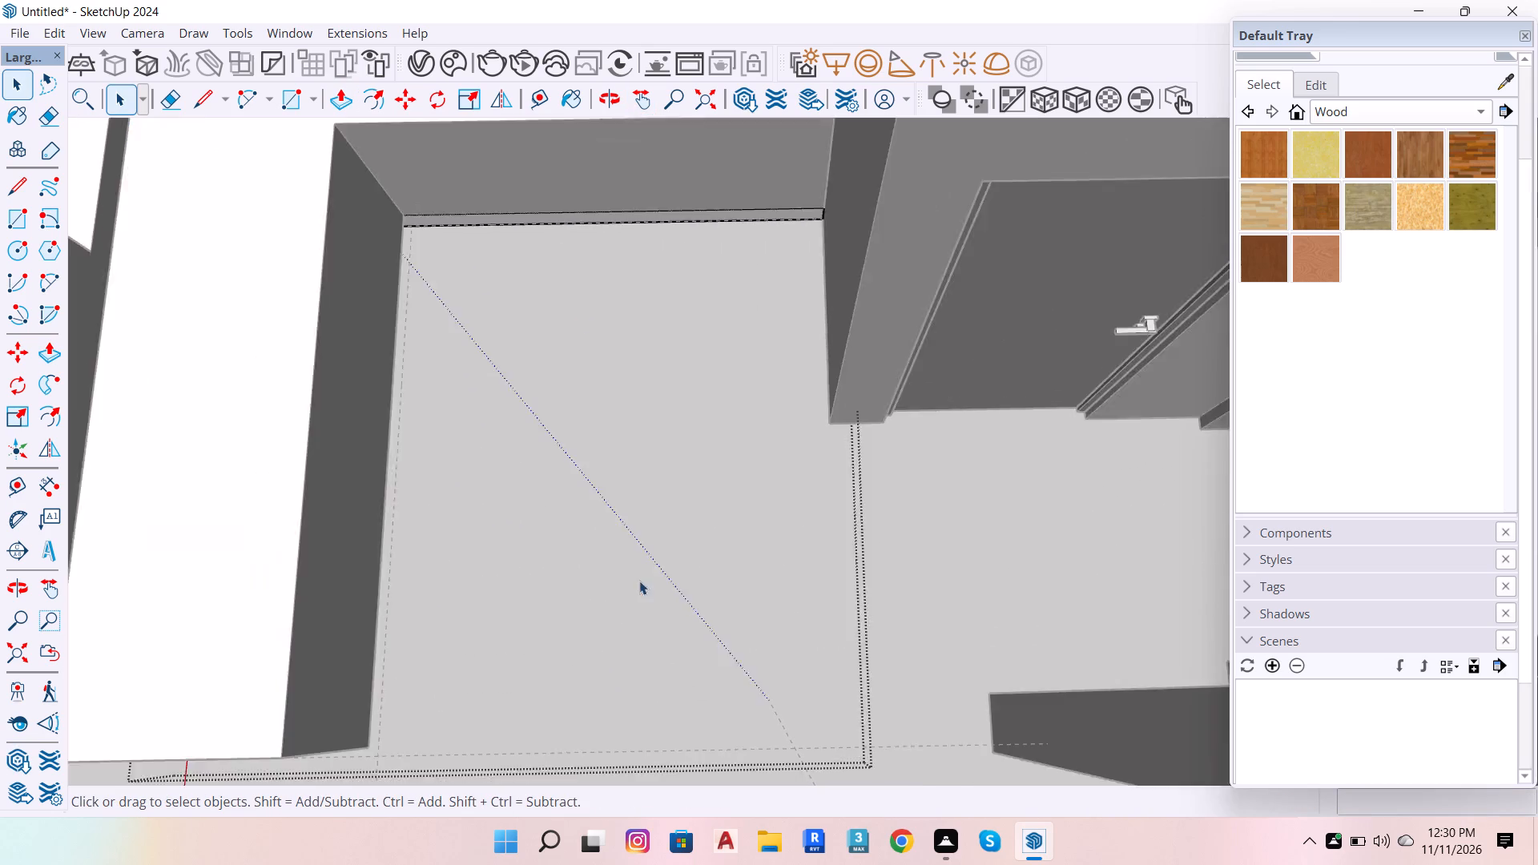
{"action": "scroll", "coordinate": [639, 581], "scroll_direction": "down", "scroll_amount": 12}
{"action": "scroll", "coordinate": [589, 499], "scroll_direction": "up", "scroll_amount": 15}
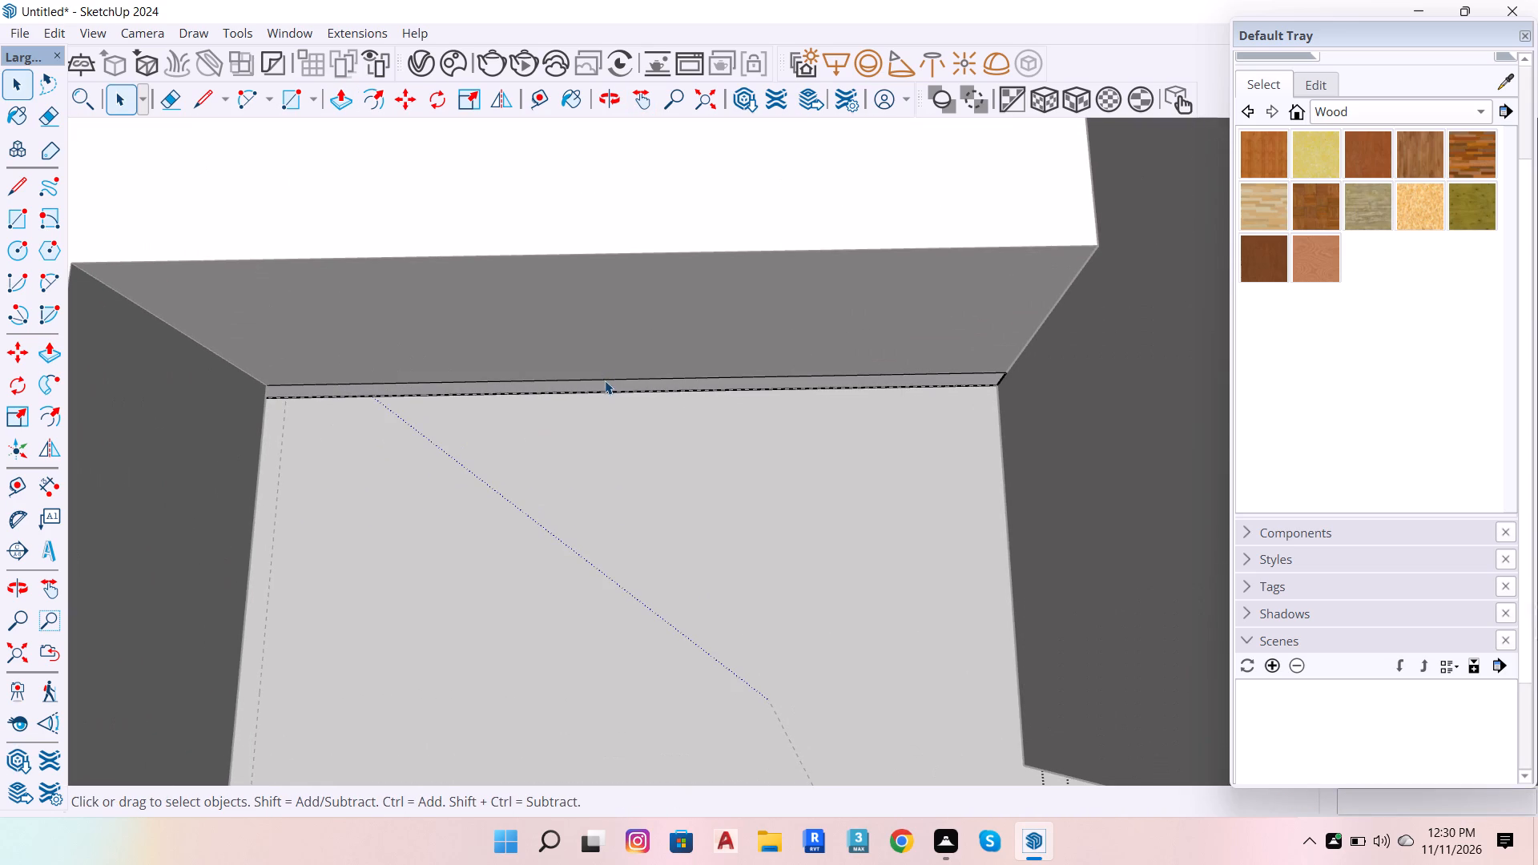
{"action": "key", "text": "o"}
{"action": "left_click_drag", "start_coordinate": [611, 400], "coordinate": [621, 256]}
{"action": "key", "text": "space"}
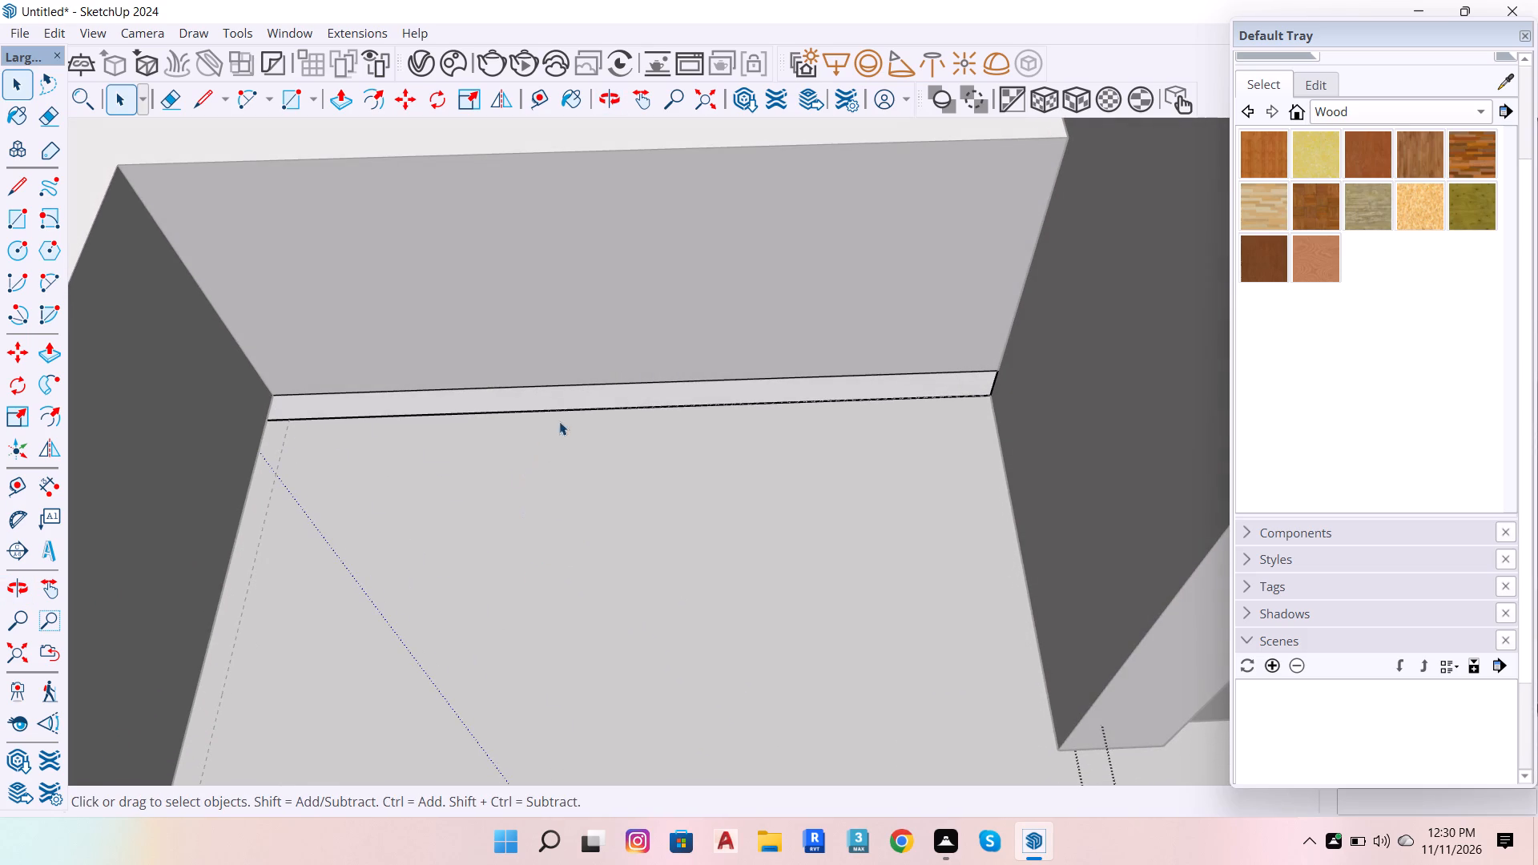
{"action": "left_click", "coordinate": [588, 400]}
{"action": "key", "text": "p"}
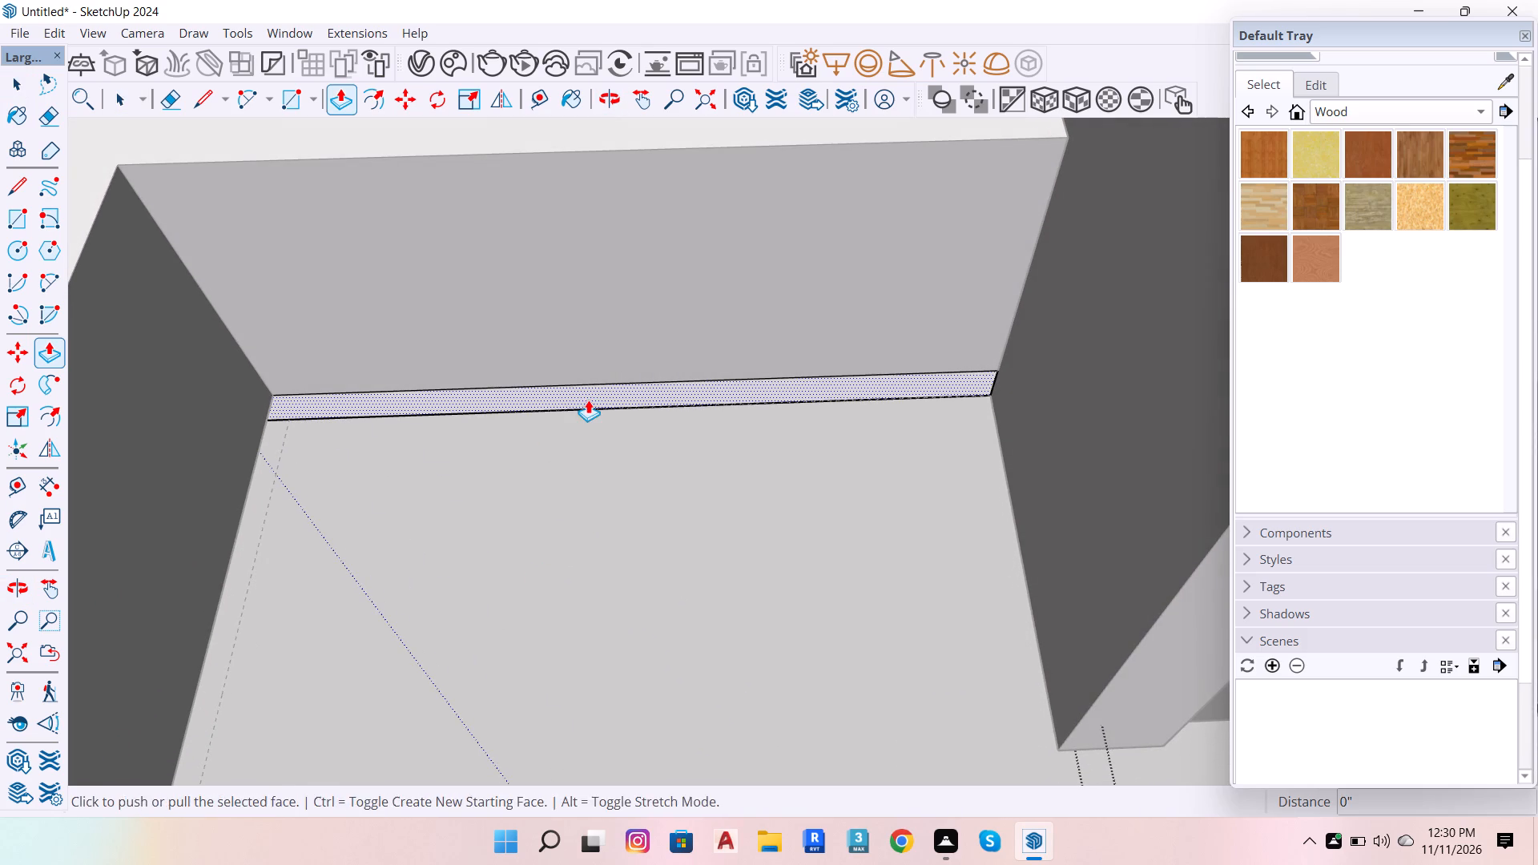
{"action": "left_click", "coordinate": [588, 400]}
{"action": "key", "text": "3"}
{"action": "key", "text": "Return"}
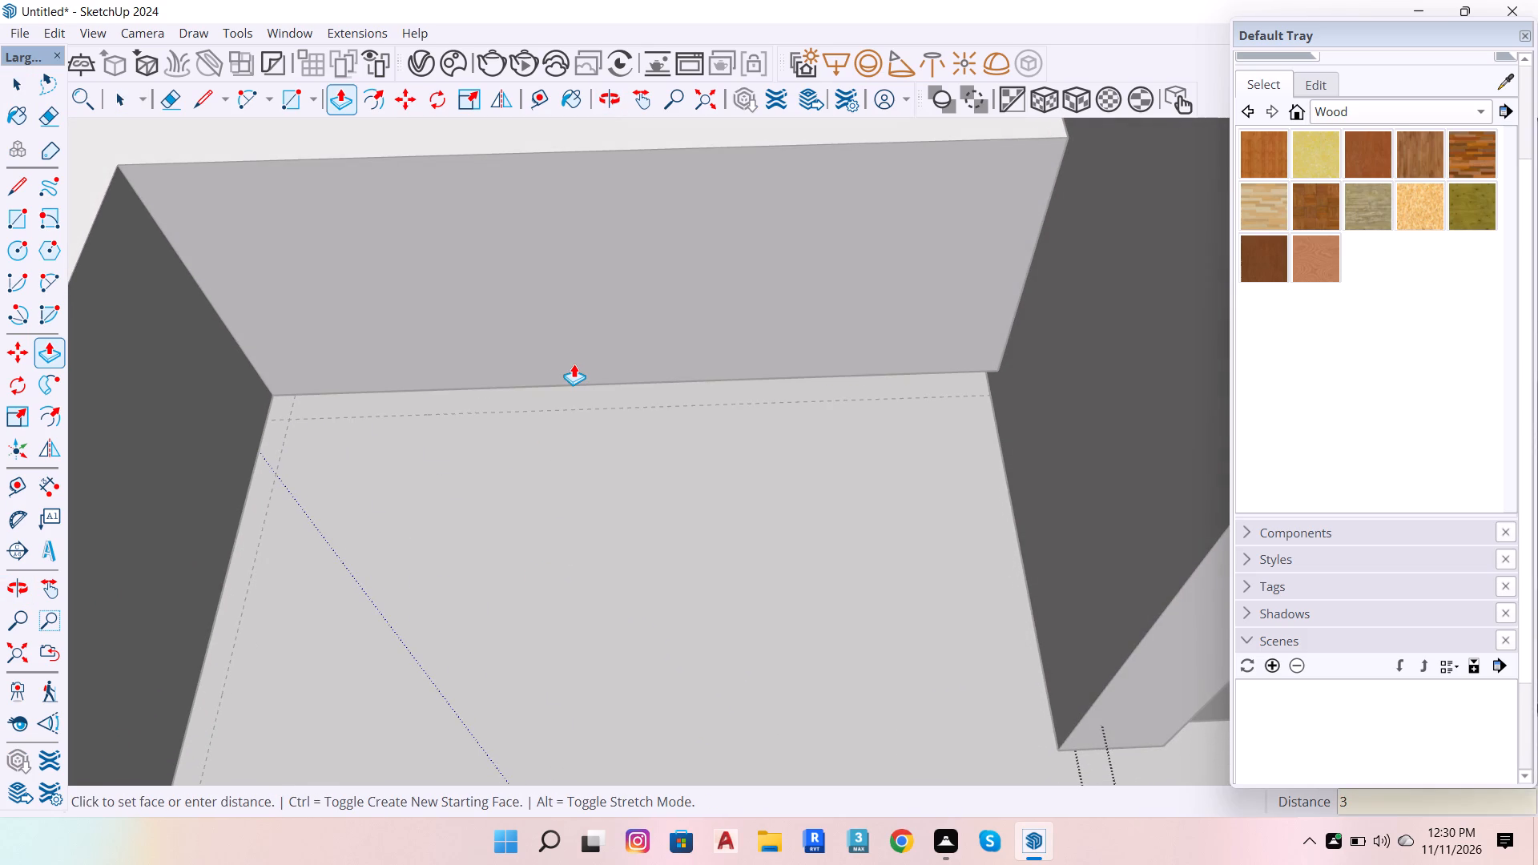
{"action": "scroll", "coordinate": [634, 368], "scroll_direction": "down", "scroll_amount": 6}
{"action": "key", "text": "space"}
Dimension the recess depth between the base and the upper block at the leg's end, delete the dimension and leave the group.
{"action": "scroll", "coordinate": [688, 484], "scroll_direction": "down", "scroll_amount": 7}
{"action": "scroll", "coordinate": [719, 312], "scroll_direction": "down", "scroll_amount": 6}
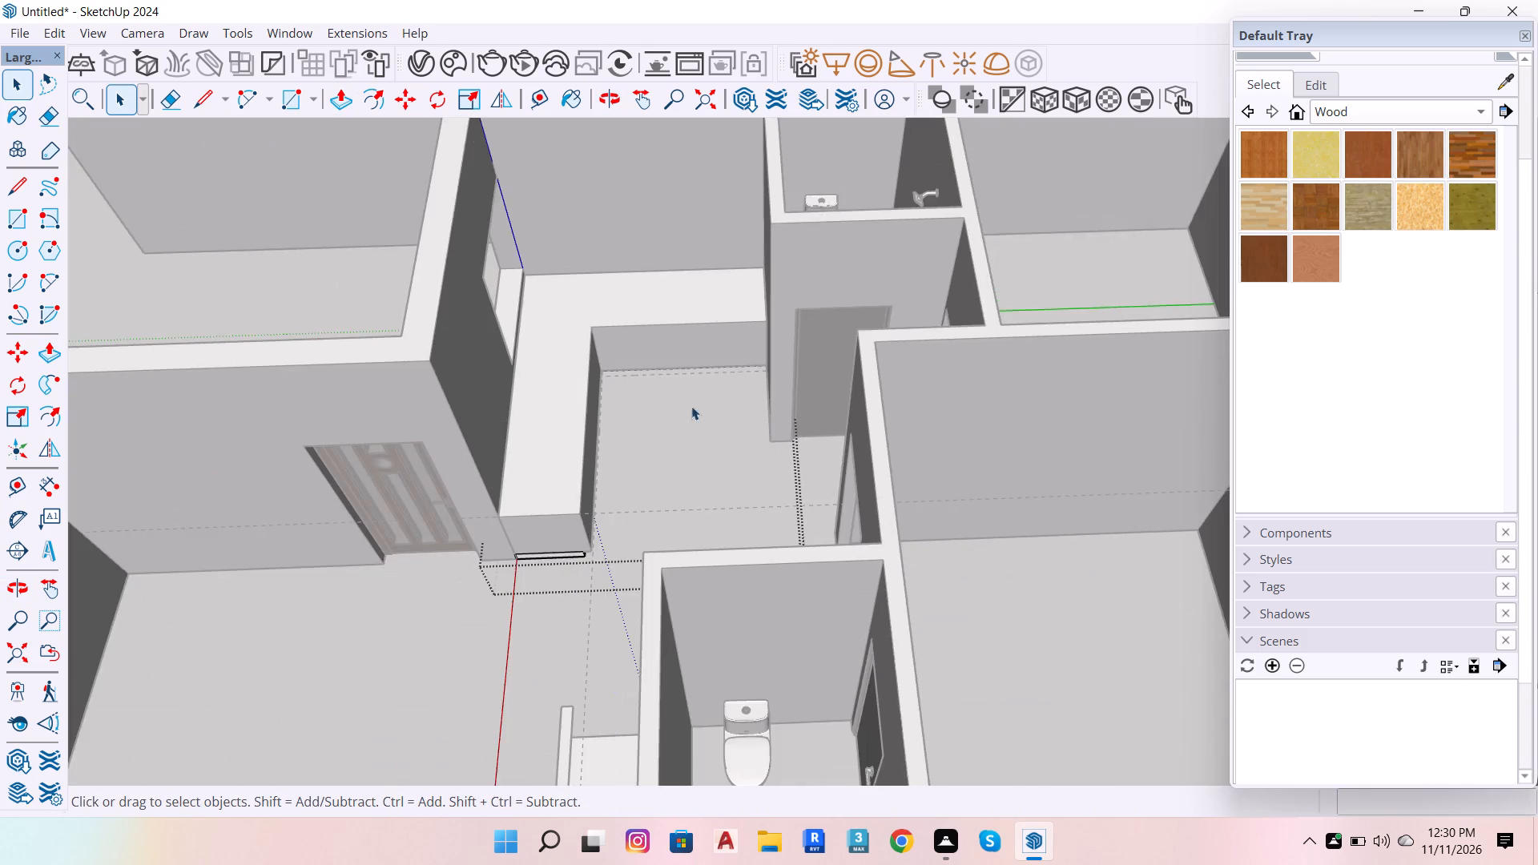
{"action": "scroll", "coordinate": [614, 651], "scroll_direction": "up", "scroll_amount": 20}
{"action": "scroll", "coordinate": [614, 651], "scroll_direction": "up", "scroll_amount": 11}
{"action": "scroll", "coordinate": [580, 466], "scroll_direction": "up", "scroll_amount": 5}
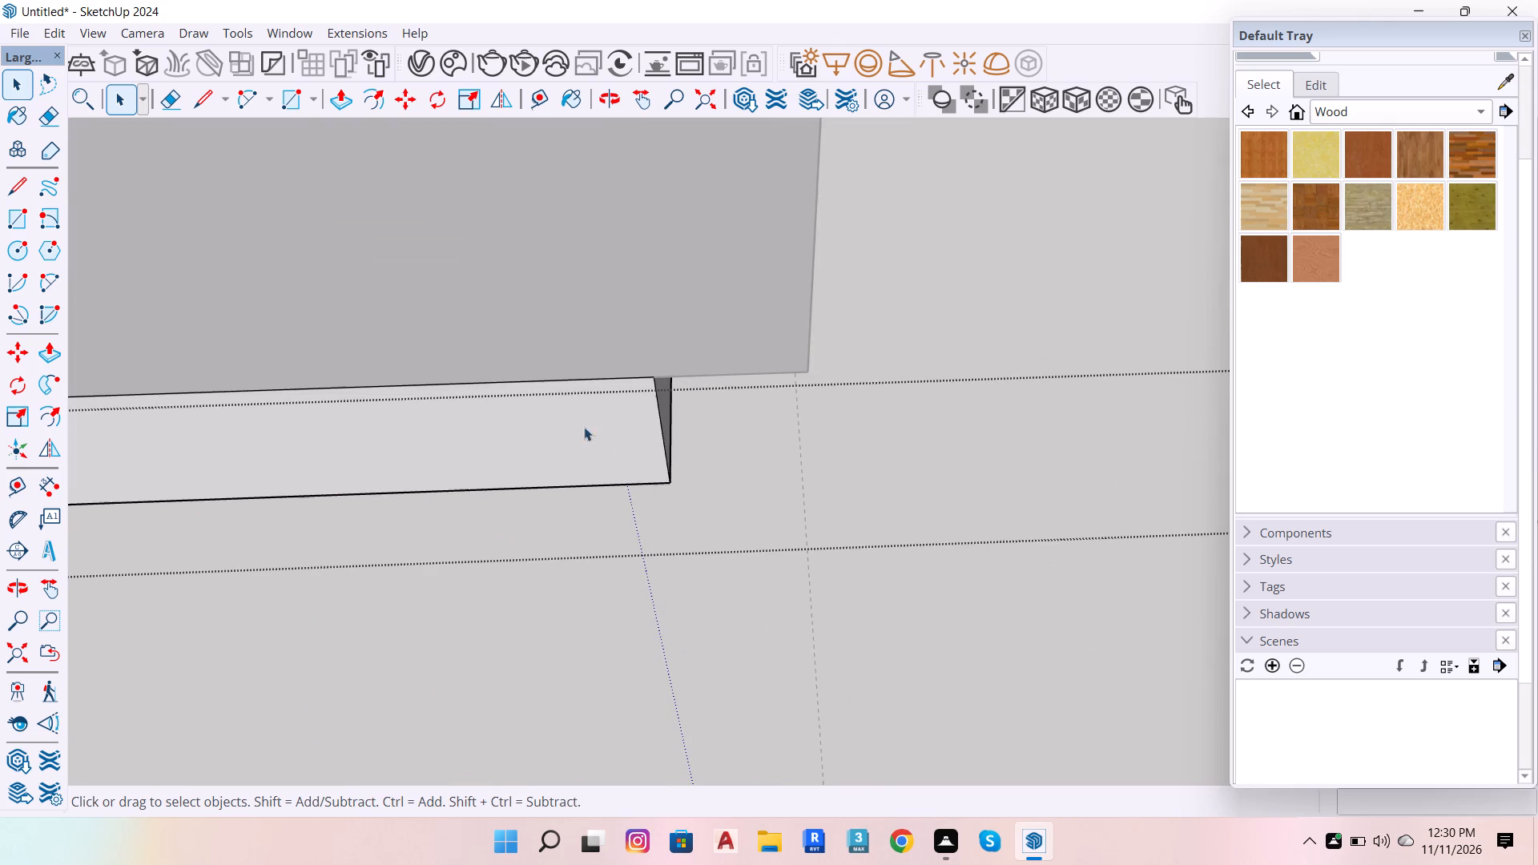
{"action": "left_click", "coordinate": [55, 488]}
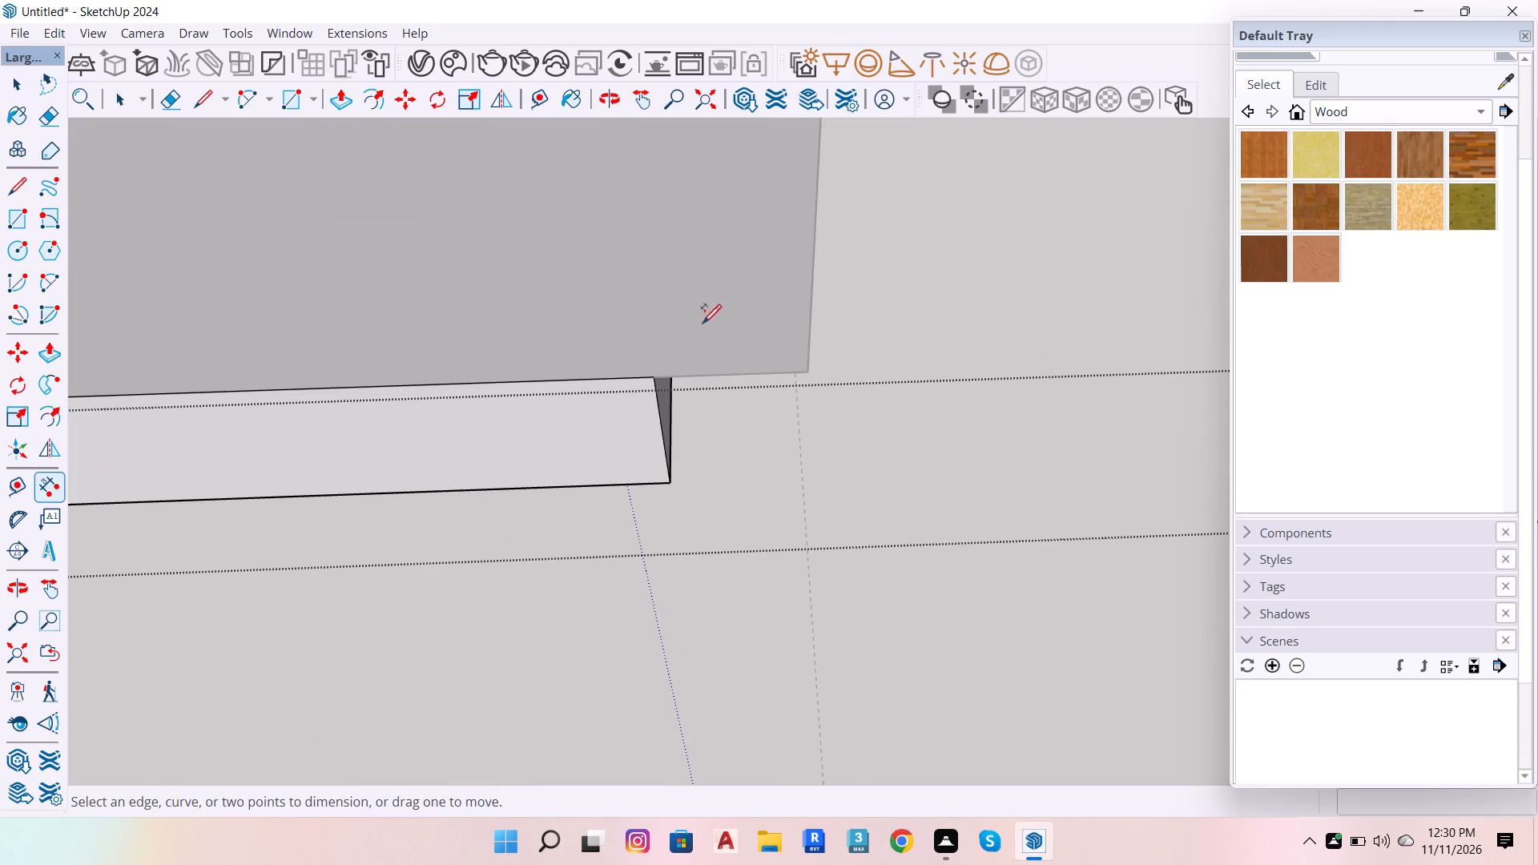
{"action": "left_click", "coordinate": [655, 377]}
{"action": "left_click", "coordinate": [810, 373]}
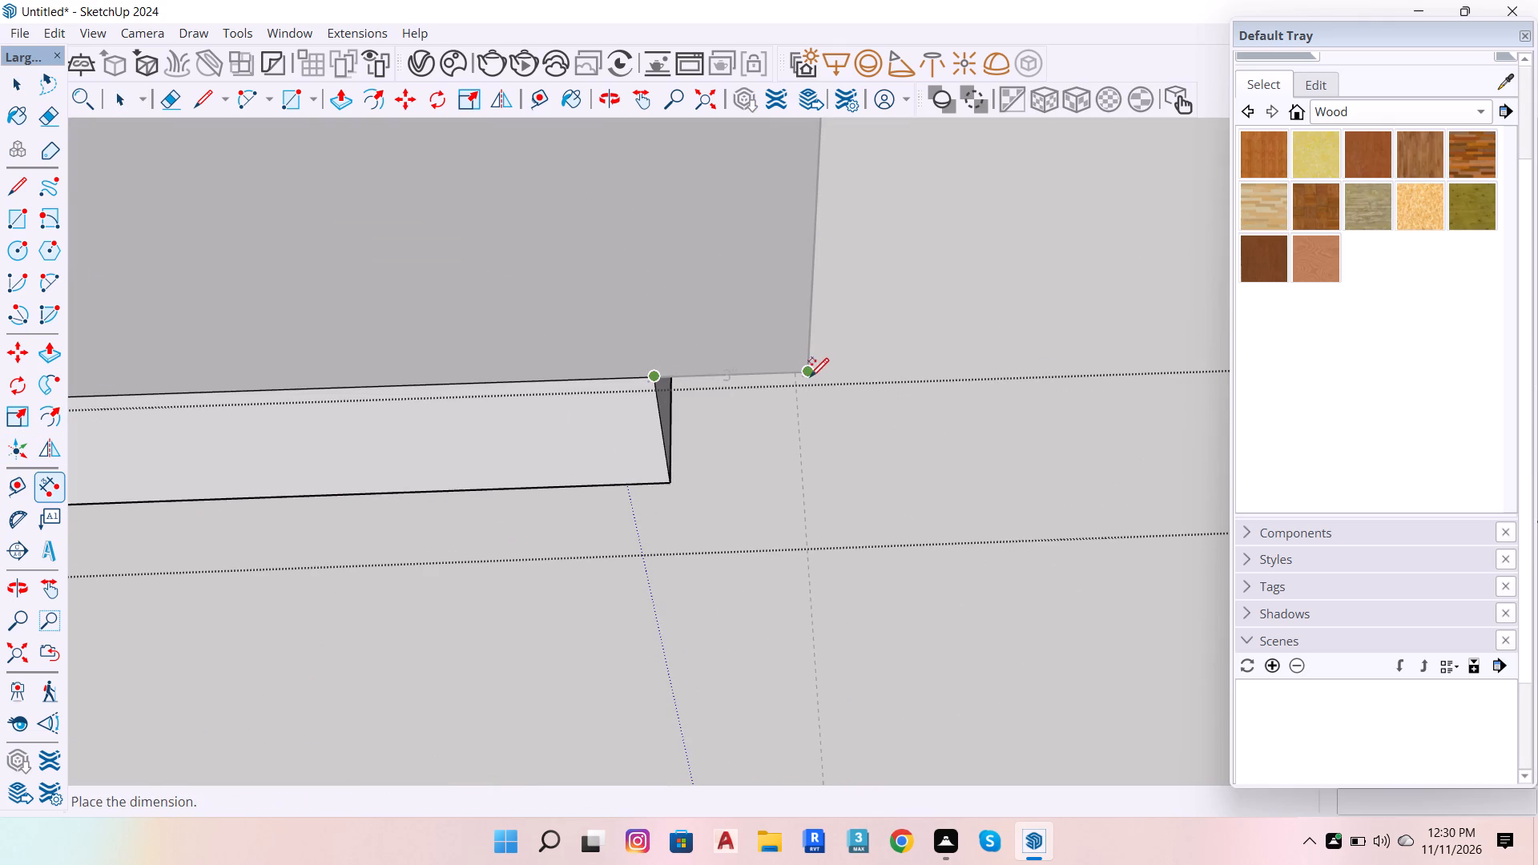
{"action": "left_click", "coordinate": [808, 435]}
{"action": "key", "text": "space"}
{"action": "left_click", "coordinate": [750, 444]}
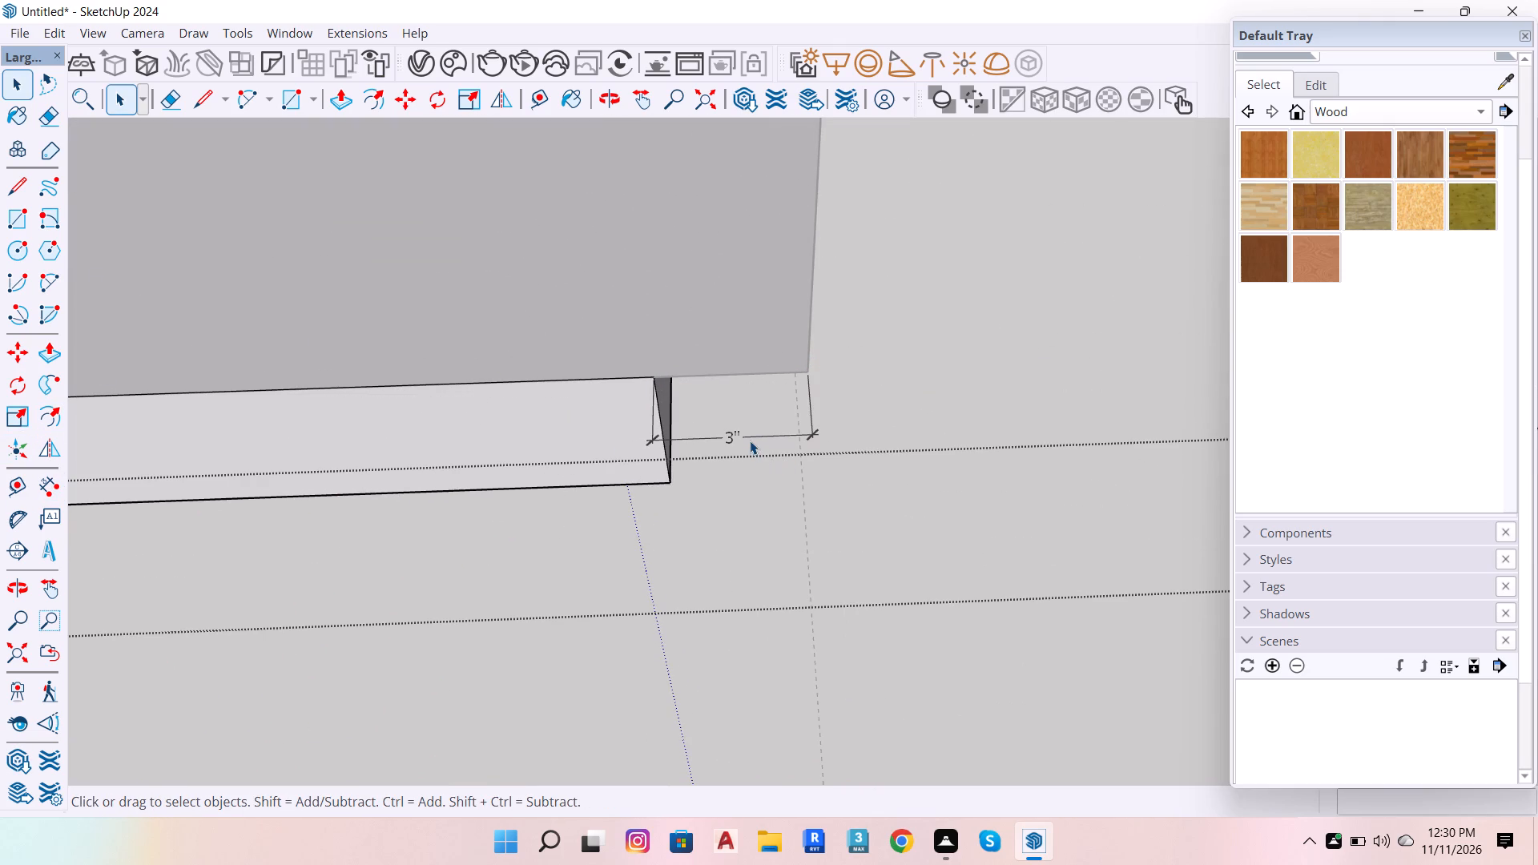
{"action": "left_click", "coordinate": [750, 441]}
{"action": "key", "text": "Delete"}
{"action": "scroll", "coordinate": [787, 445], "scroll_direction": "down", "scroll_amount": 7}
{"action": "scroll", "coordinate": [566, 536], "scroll_direction": "down", "scroll_amount": 20}
{"action": "left_click", "coordinate": [620, 574]}
Inside the upper L-shaped group, push the end face of the window-wall leg inward 1".
{"action": "scroll", "coordinate": [340, 594], "scroll_direction": "down", "scroll_amount": 7}
{"action": "scroll", "coordinate": [776, 338], "scroll_direction": "up", "scroll_amount": 4}
{"action": "scroll", "coordinate": [324, 559], "scroll_direction": "up", "scroll_amount": 5}
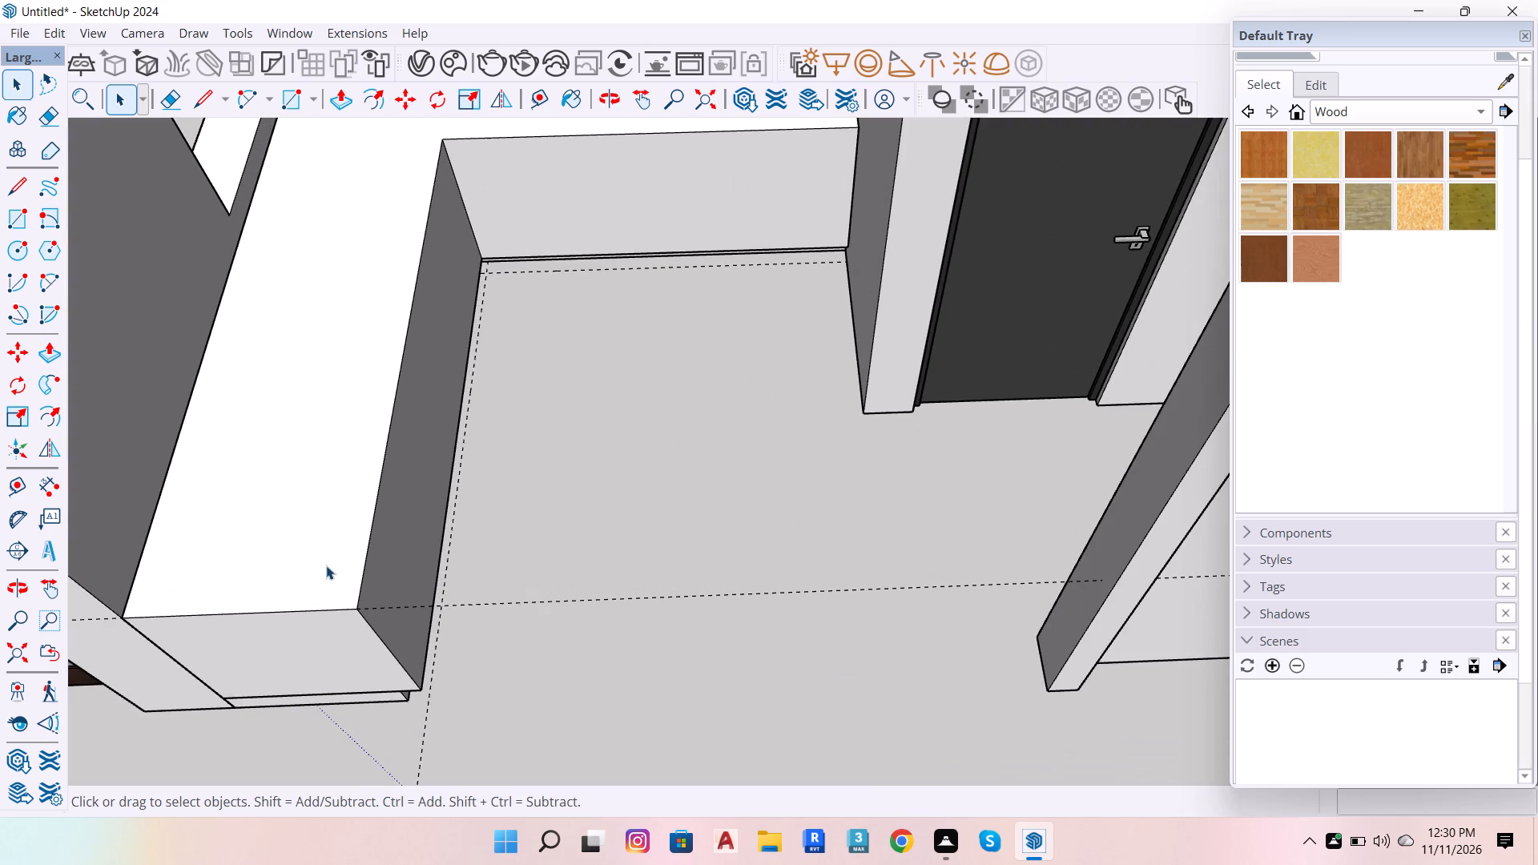
{"action": "scroll", "coordinate": [542, 617], "scroll_direction": "down", "scroll_amount": 6}
{"action": "scroll", "coordinate": [323, 672], "scroll_direction": "up", "scroll_amount": 7}
{"action": "left_click", "coordinate": [396, 600]}
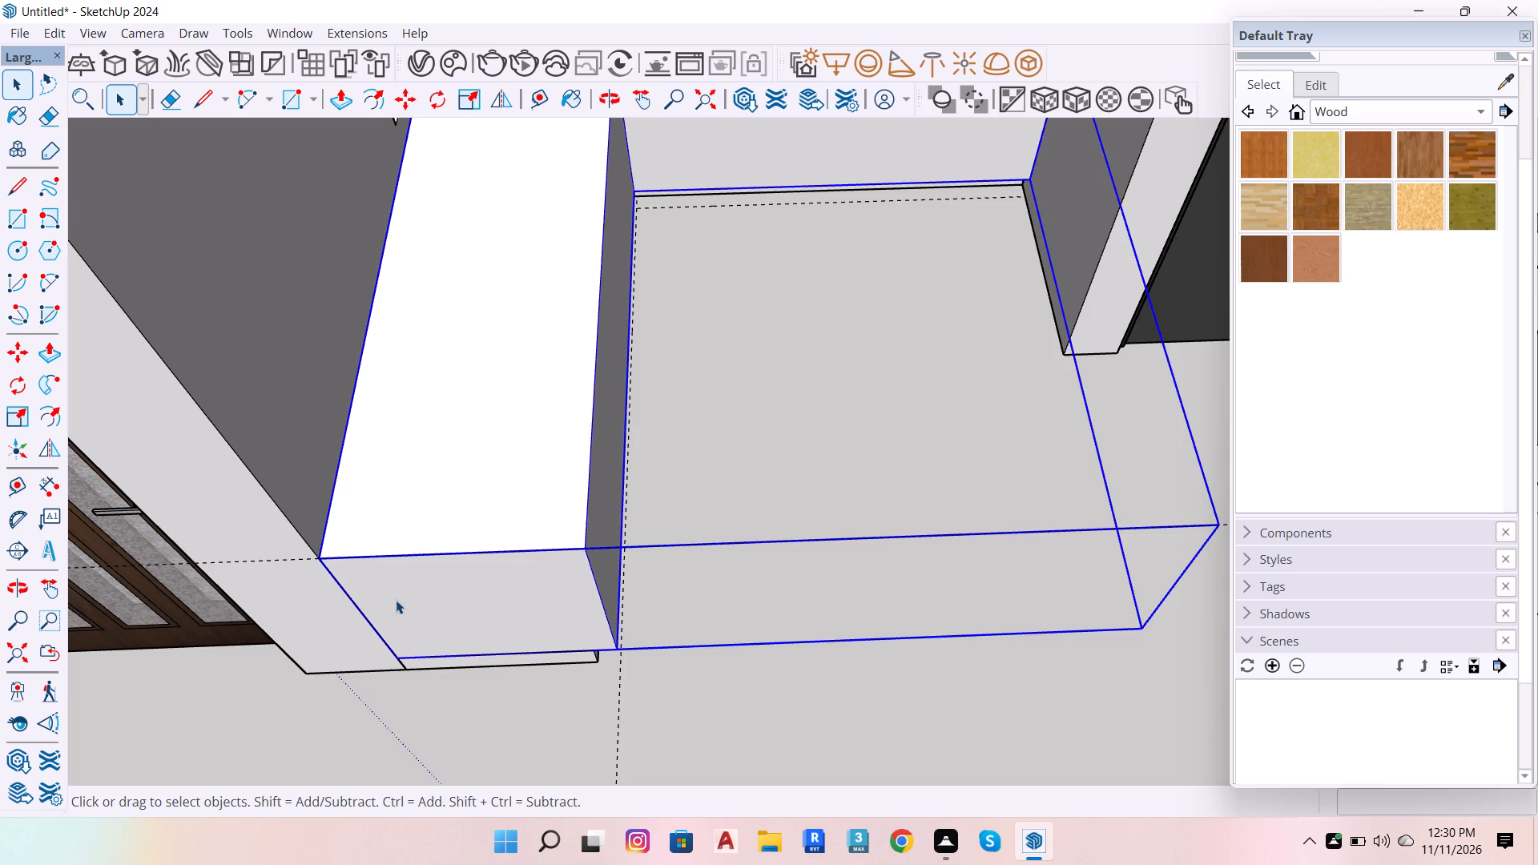
{"action": "double_click", "coordinate": [396, 600]}
{"action": "left_click", "coordinate": [399, 600]}
{"action": "left_click", "coordinate": [399, 600]}
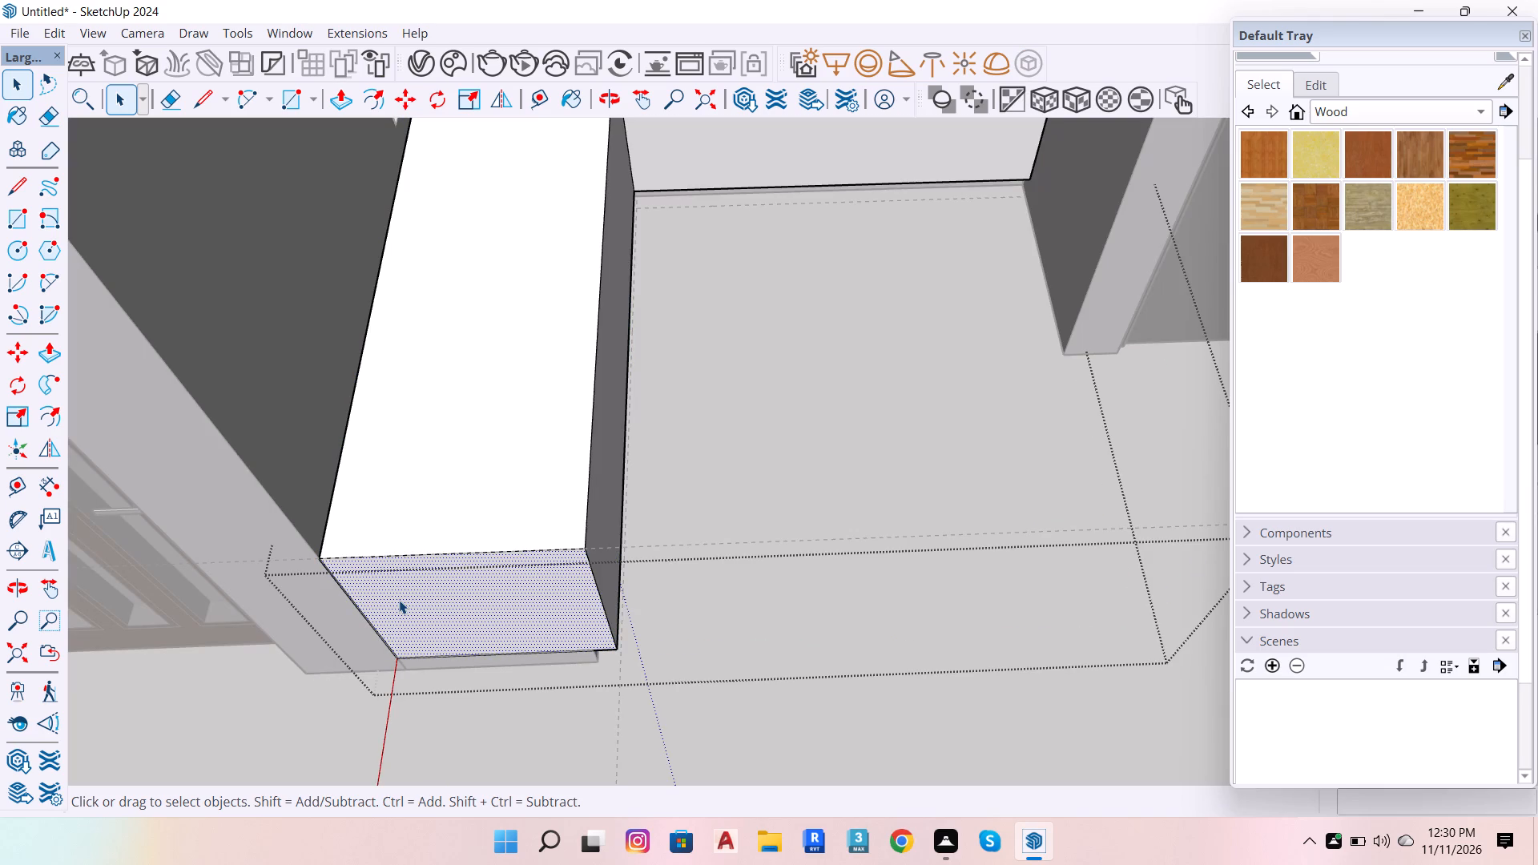
{"action": "key", "text": "p"}
{"action": "left_click", "coordinate": [399, 600]}
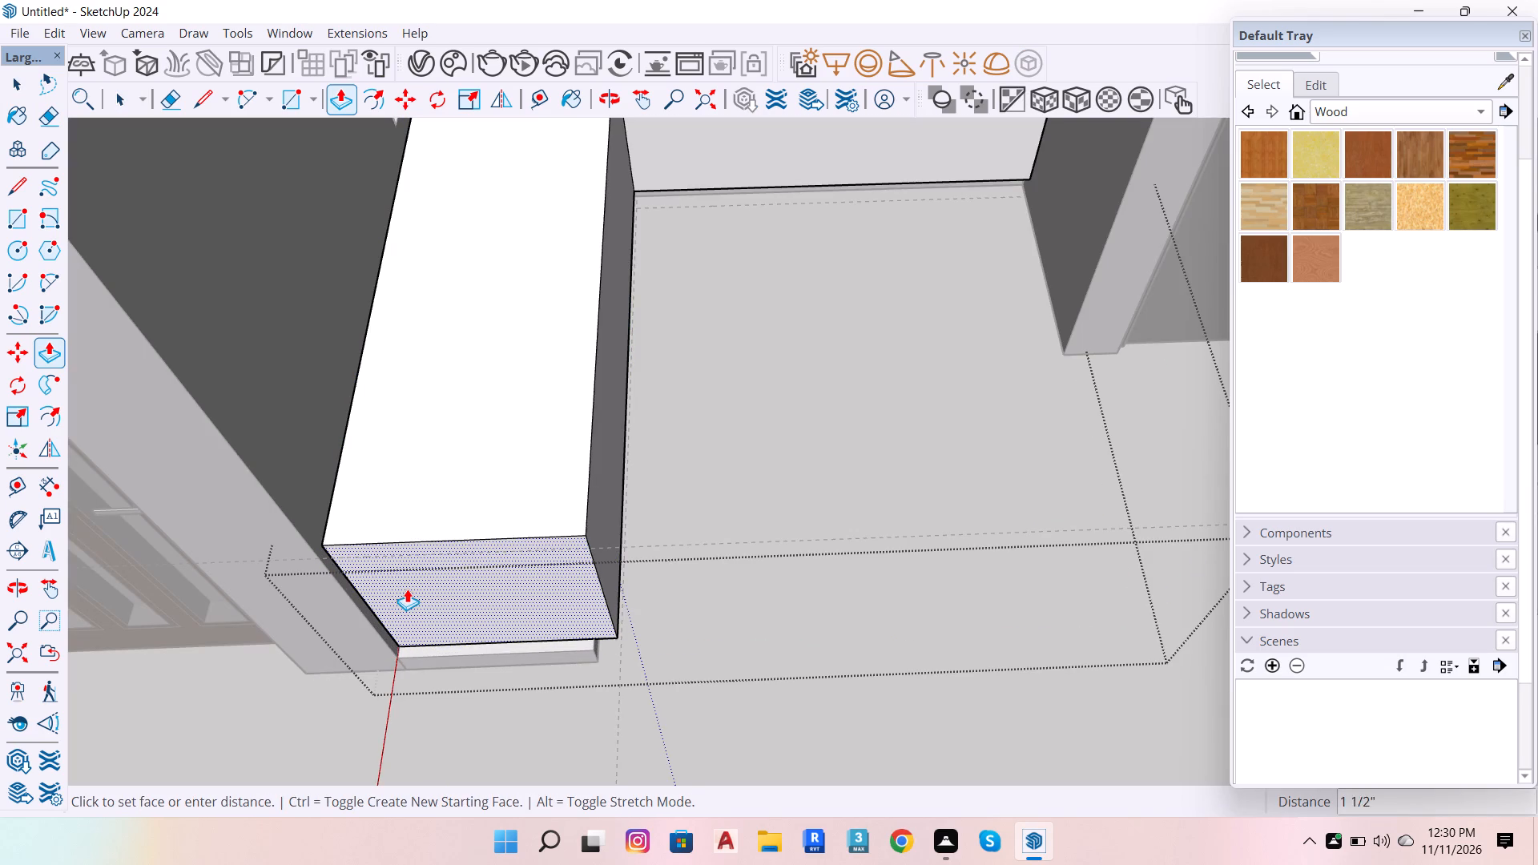
{"action": "key", "text": "1"}
{"action": "key", "text": "Return"}
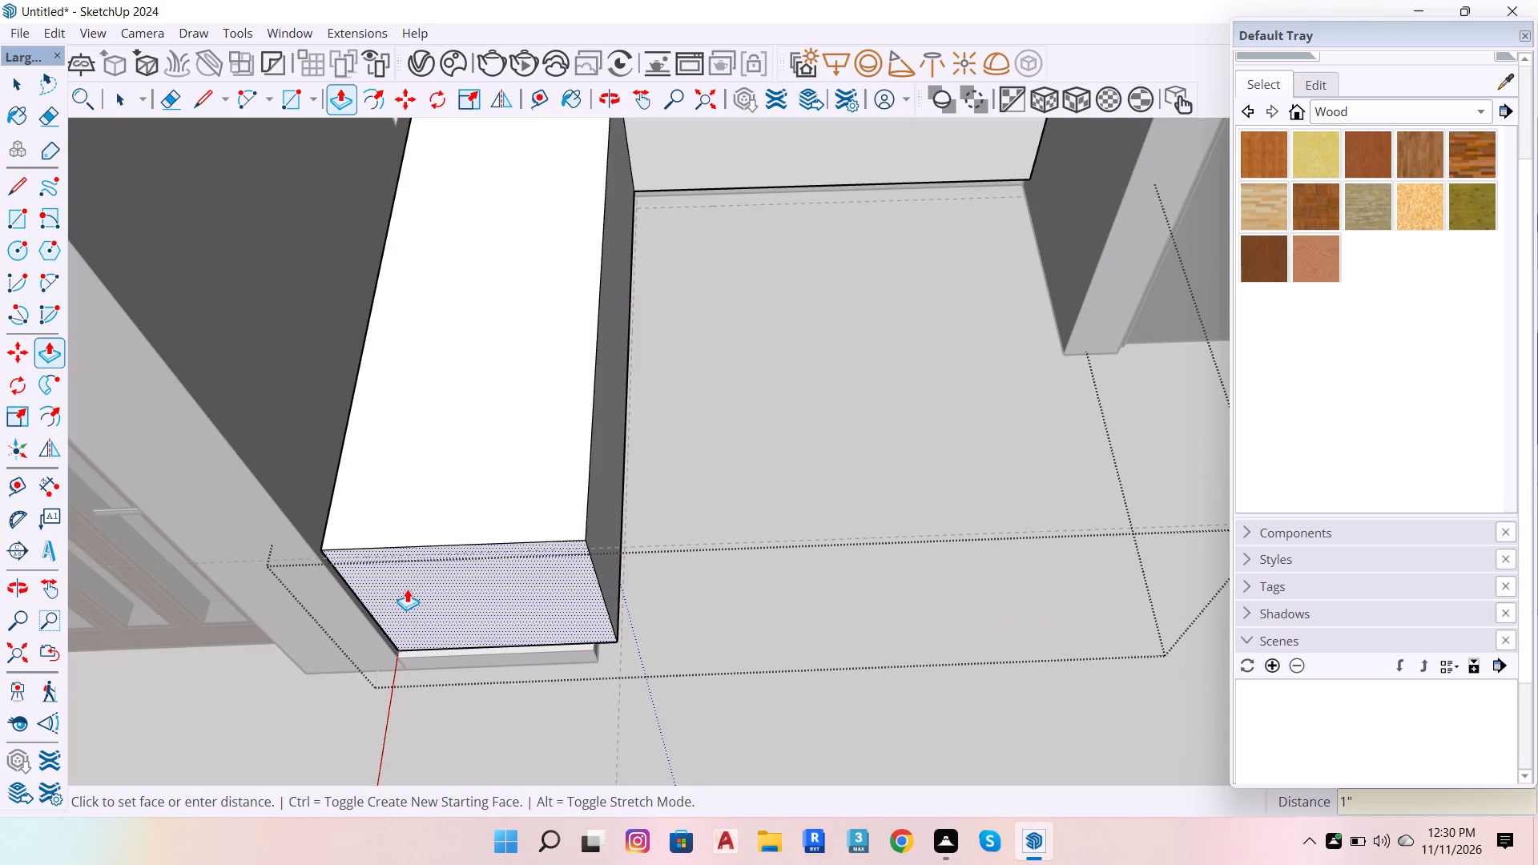
Inside the lower base group, push the window-wall leg's end face inward about 1" under the upper block and leave the group.
{"action": "scroll", "coordinate": [481, 677], "scroll_direction": "up", "scroll_amount": 5}
{"action": "key", "text": "space"}
{"action": "left_click", "coordinate": [496, 647]}
{"action": "left_click", "coordinate": [496, 647]}
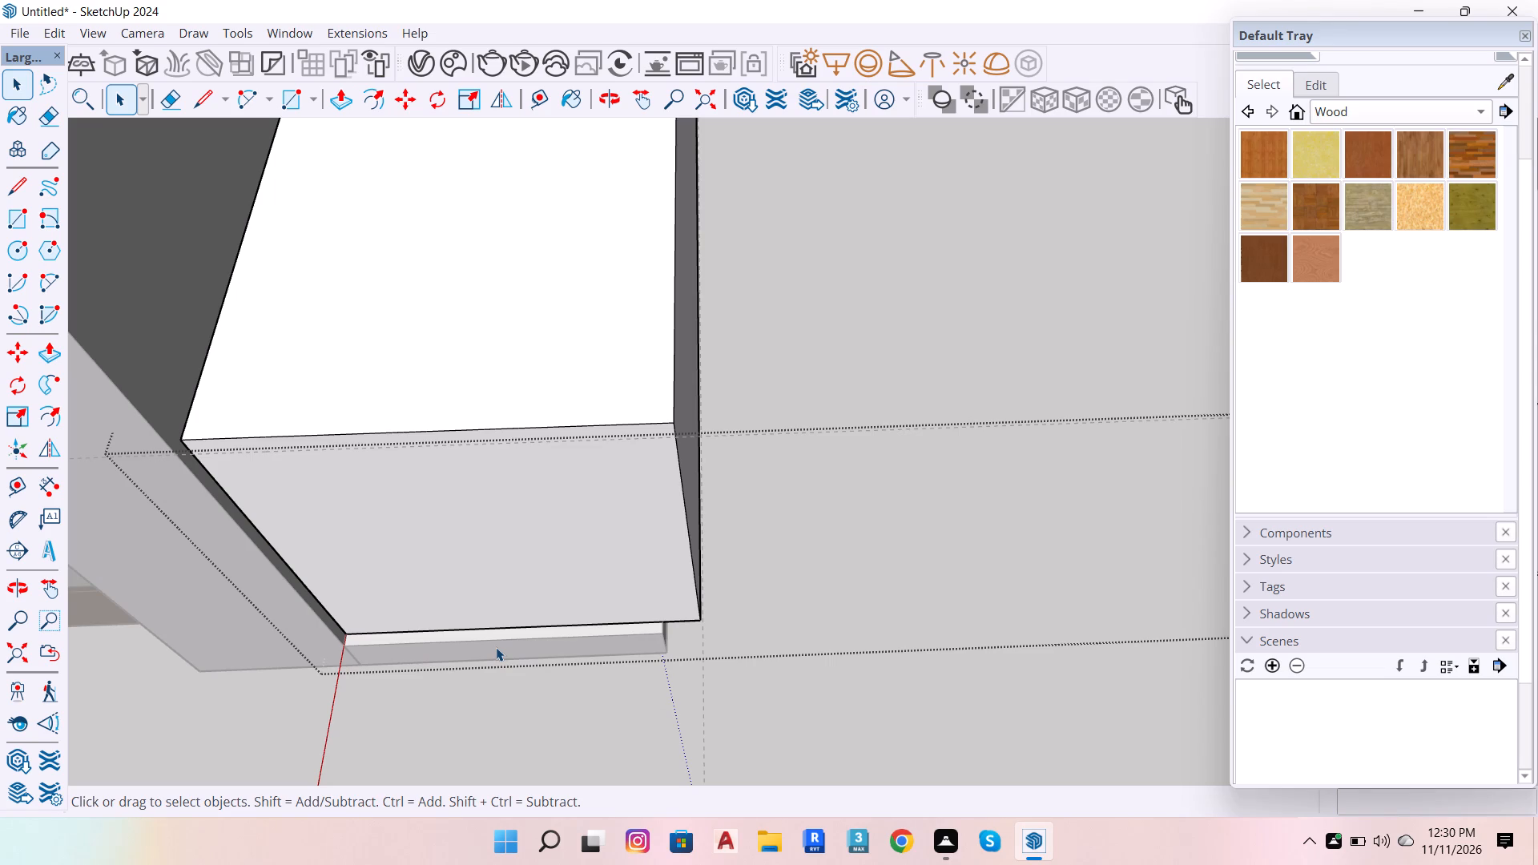
{"action": "left_click", "coordinate": [498, 651]}
{"action": "double_click", "coordinate": [498, 651]}
{"action": "left_click", "coordinate": [498, 651]}
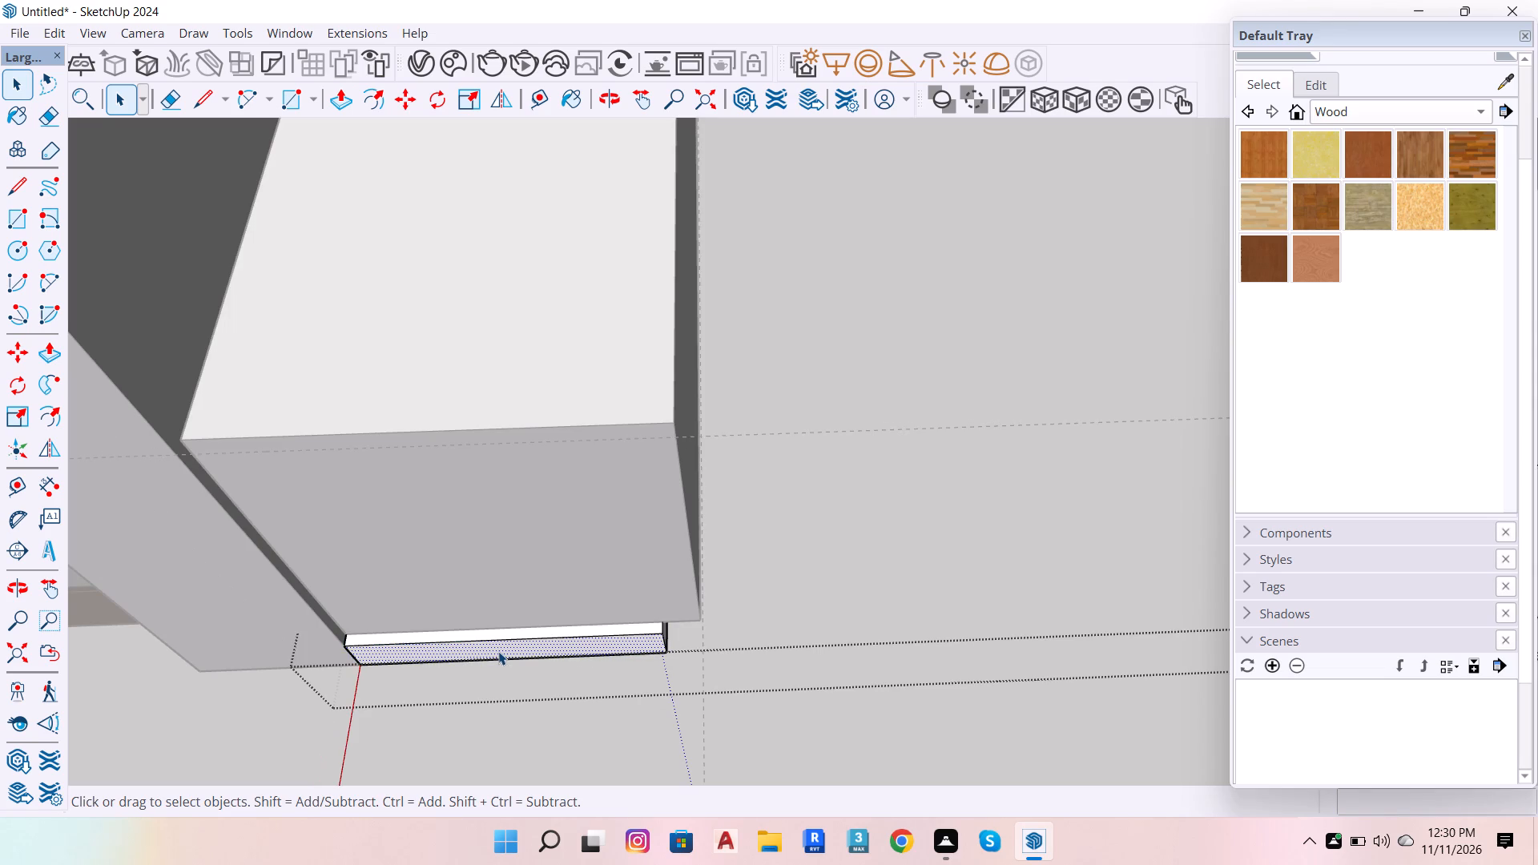
{"action": "key", "text": "p"}
{"action": "left_click", "coordinate": [498, 651]}
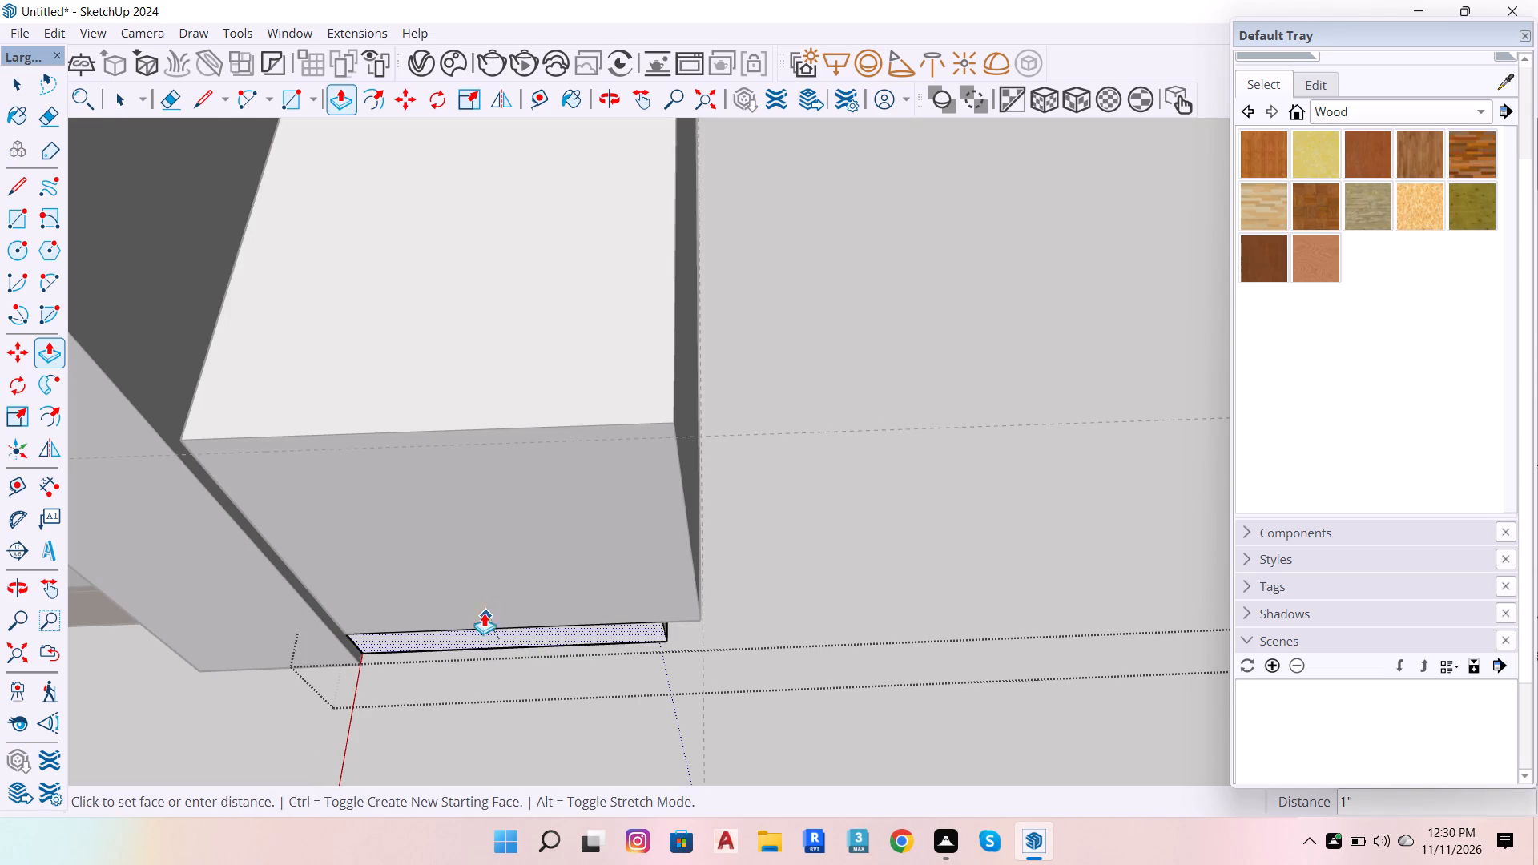
{"action": "left_click_drag", "start_coordinate": [481, 605], "coordinate": [469, 585]}
{"action": "key", "text": "space"}
{"action": "scroll", "coordinate": [413, 597], "scroll_direction": "down", "scroll_amount": 6}
{"action": "double_click", "coordinate": [421, 634]}
{"action": "scroll", "coordinate": [240, 686], "scroll_direction": "down", "scroll_amount": 5}
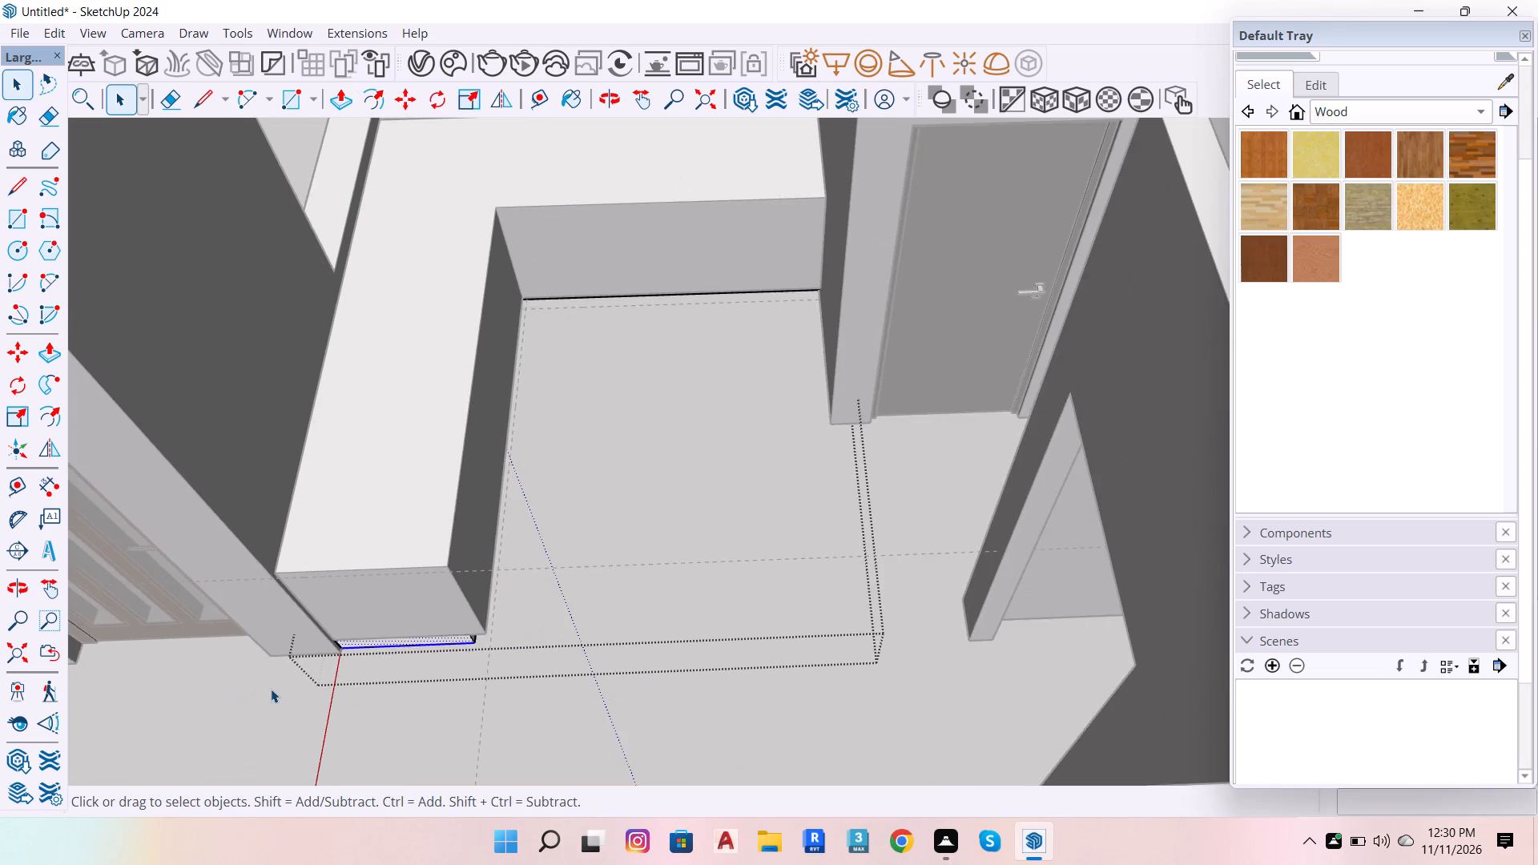
{"action": "double_click", "coordinate": [271, 689]}
Dimension the width of the upper block's window-wall leg along the top edge of its open end.
{"action": "scroll", "coordinate": [470, 596], "scroll_direction": "up", "scroll_amount": 13}
{"action": "scroll", "coordinate": [343, 648], "scroll_direction": "down", "scroll_amount": 7}
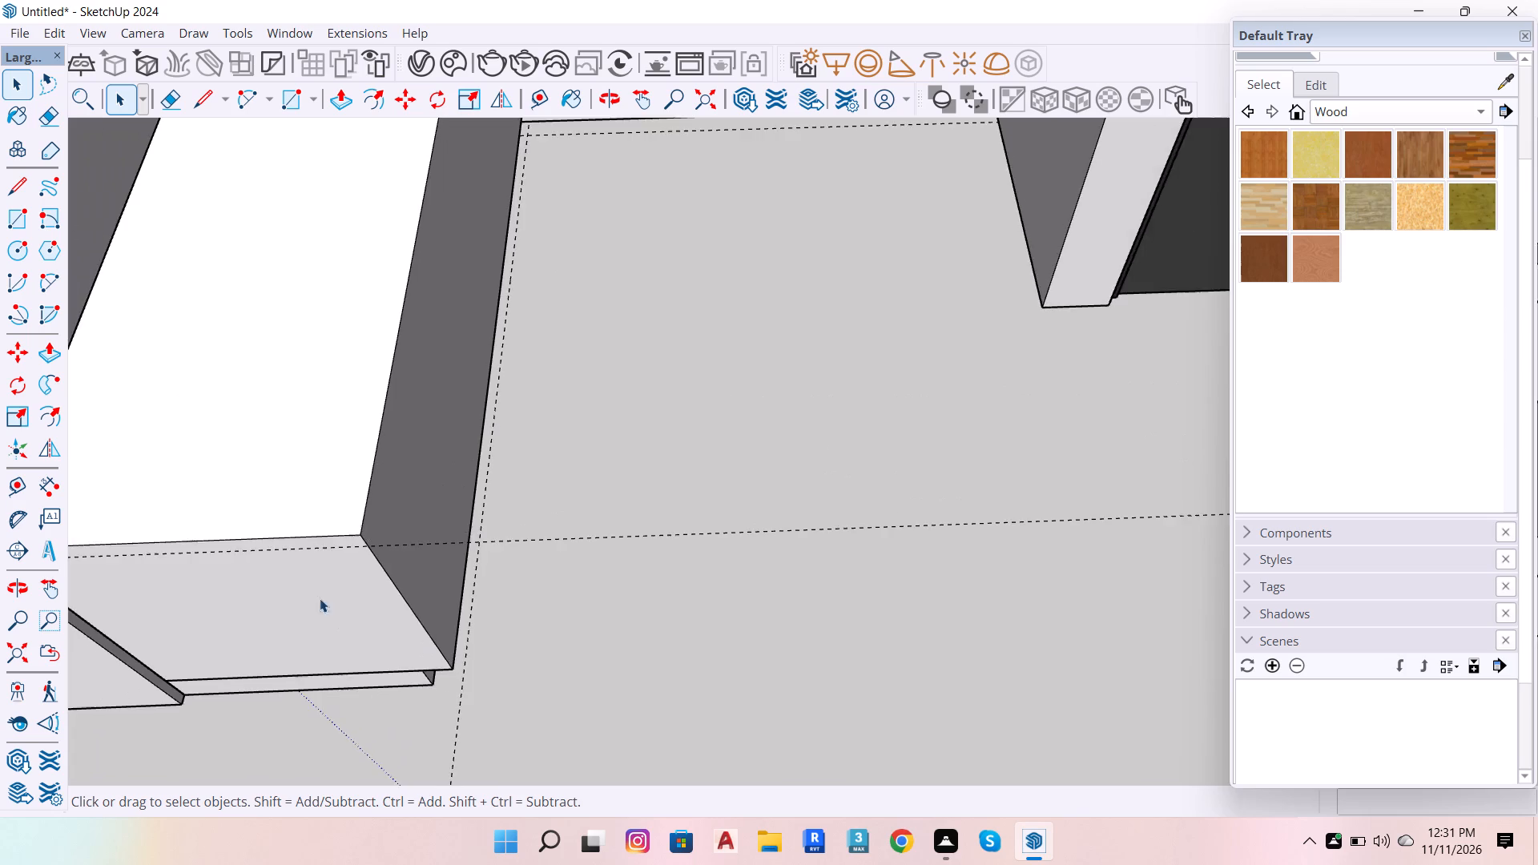
{"action": "scroll", "coordinate": [248, 594], "scroll_direction": "down", "scroll_amount": 7}
{"action": "scroll", "coordinate": [697, 591], "scroll_direction": "down", "scroll_amount": 7}
{"action": "scroll", "coordinate": [542, 565], "scroll_direction": "up", "scroll_amount": 7}
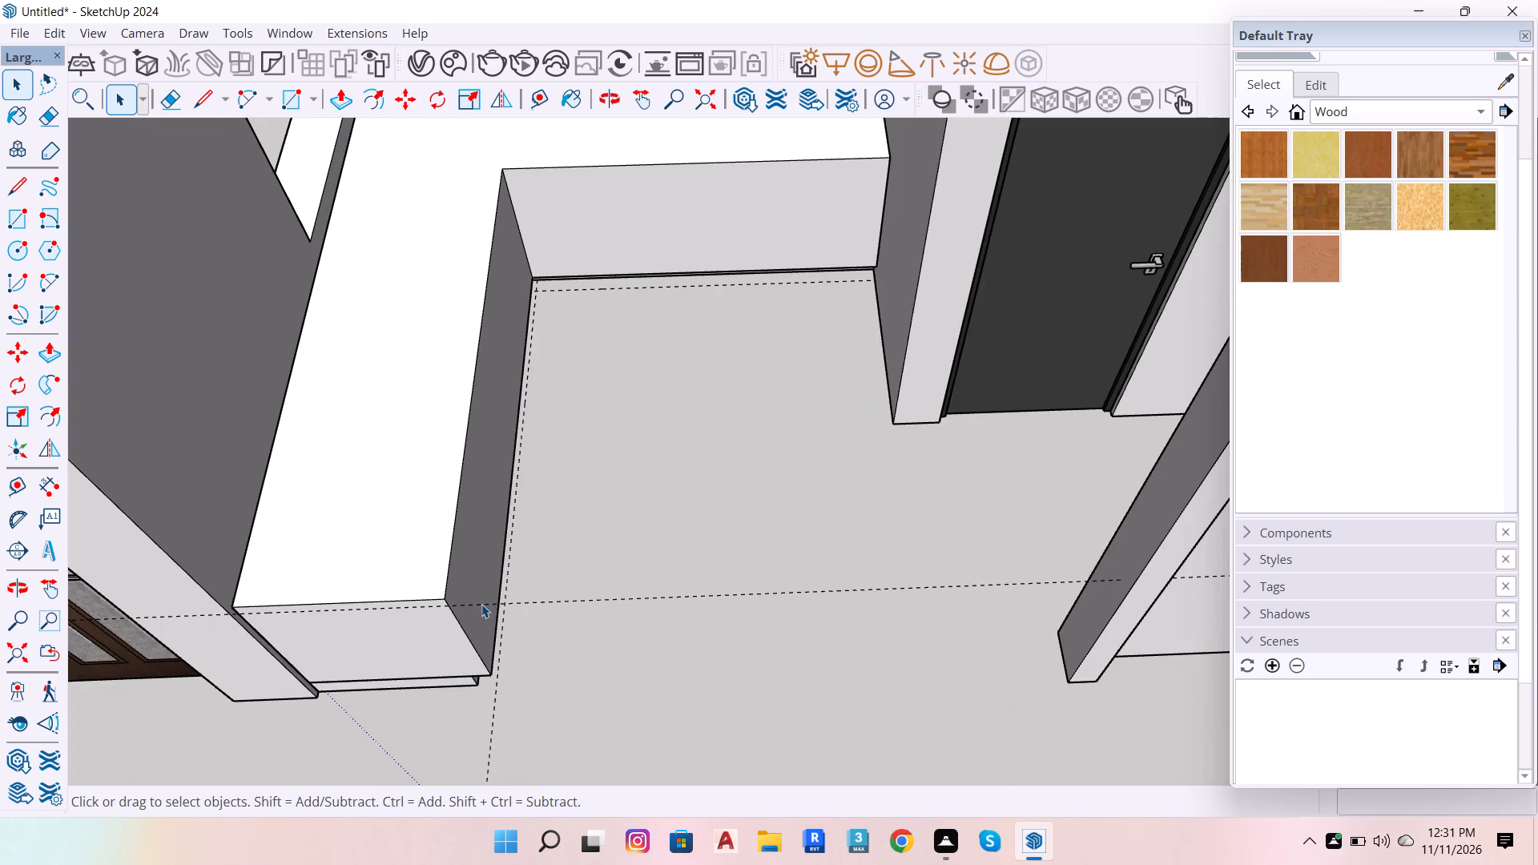
{"action": "left_click", "coordinate": [35, 490]}
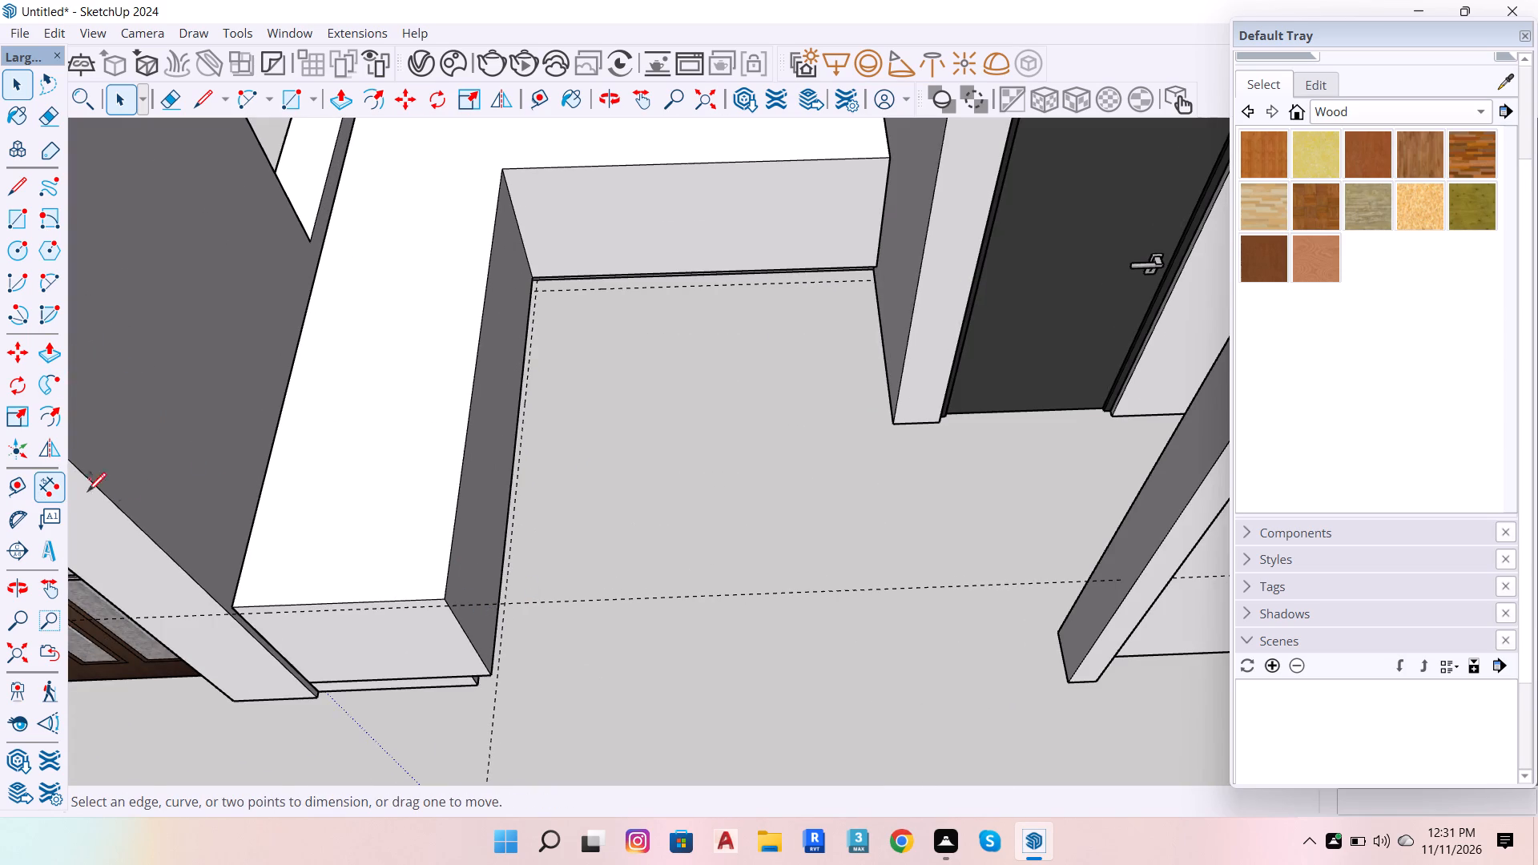
{"action": "left_click", "coordinate": [232, 601]}
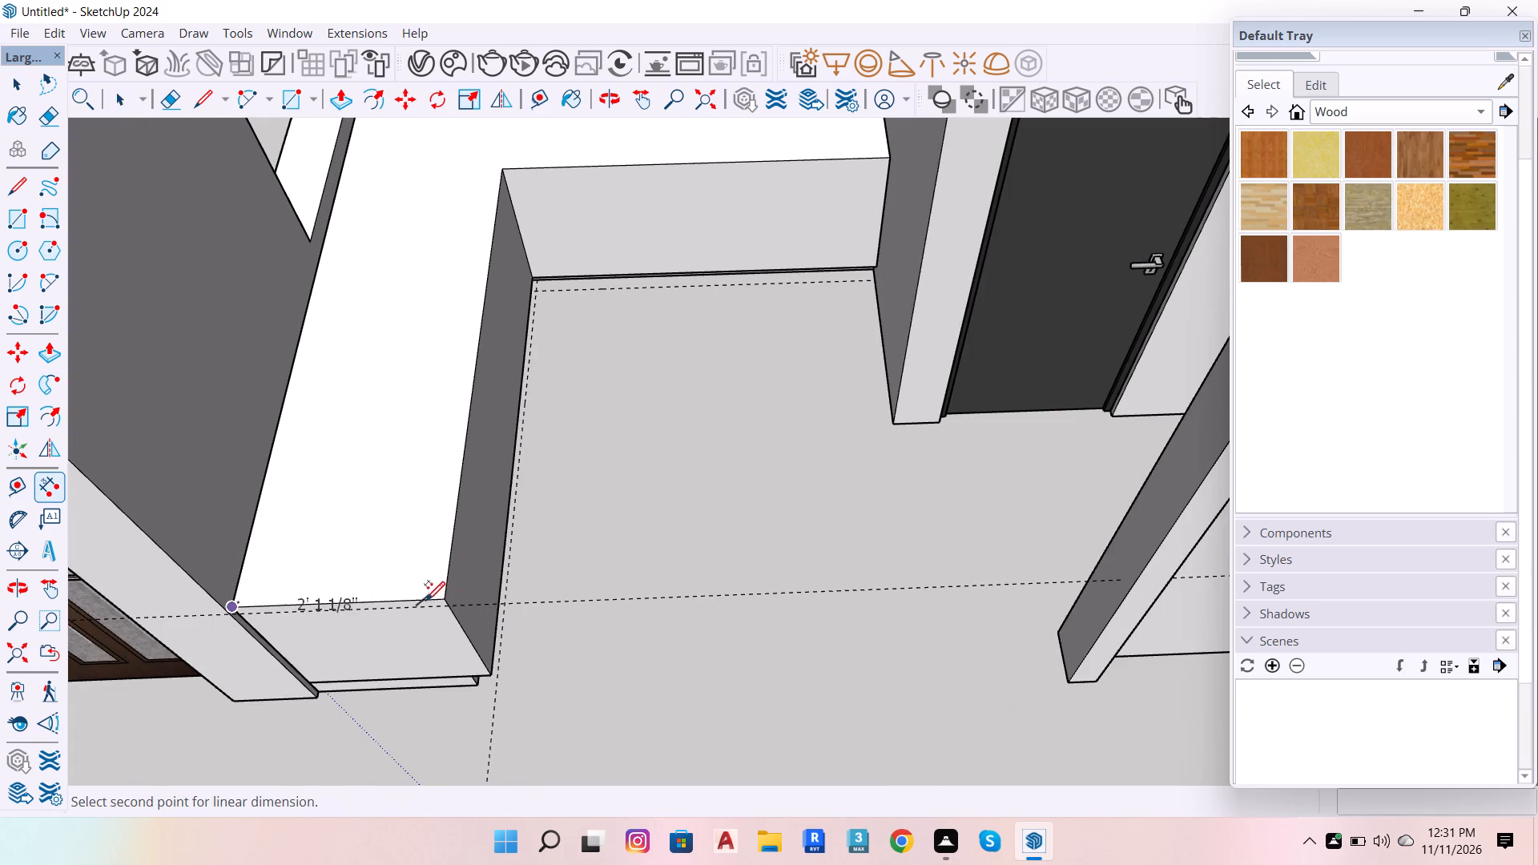
{"action": "left_click", "coordinate": [445, 597]}
{"action": "left_click", "coordinate": [417, 555]}
{"action": "scroll", "coordinate": [449, 525], "scroll_direction": "down", "scroll_amount": 7}
{"action": "key", "text": "space"}
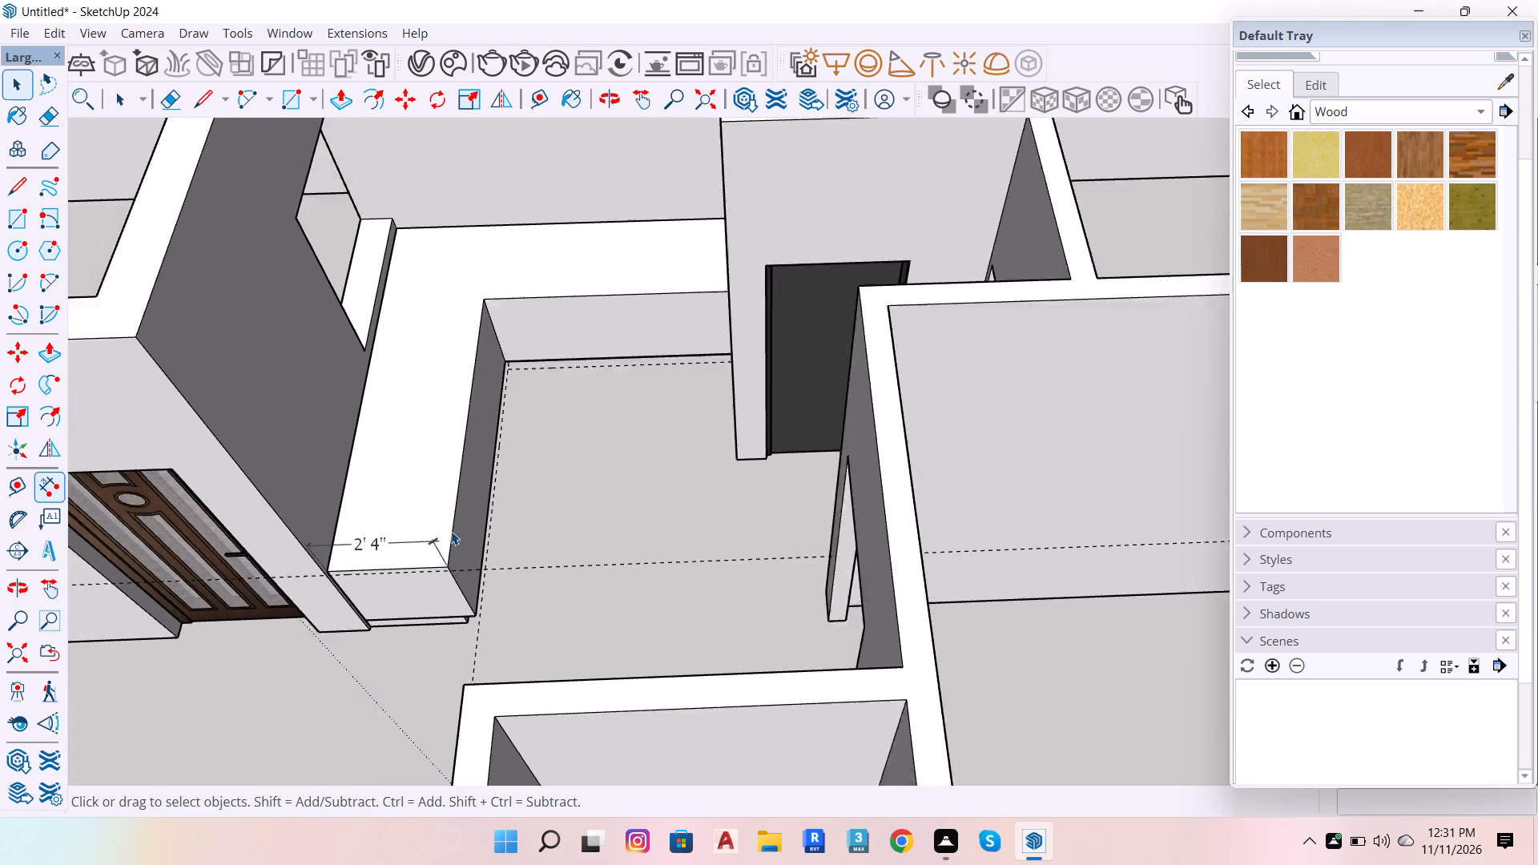
{"action": "scroll", "coordinate": [417, 551], "scroll_direction": "up", "scroll_amount": 3}
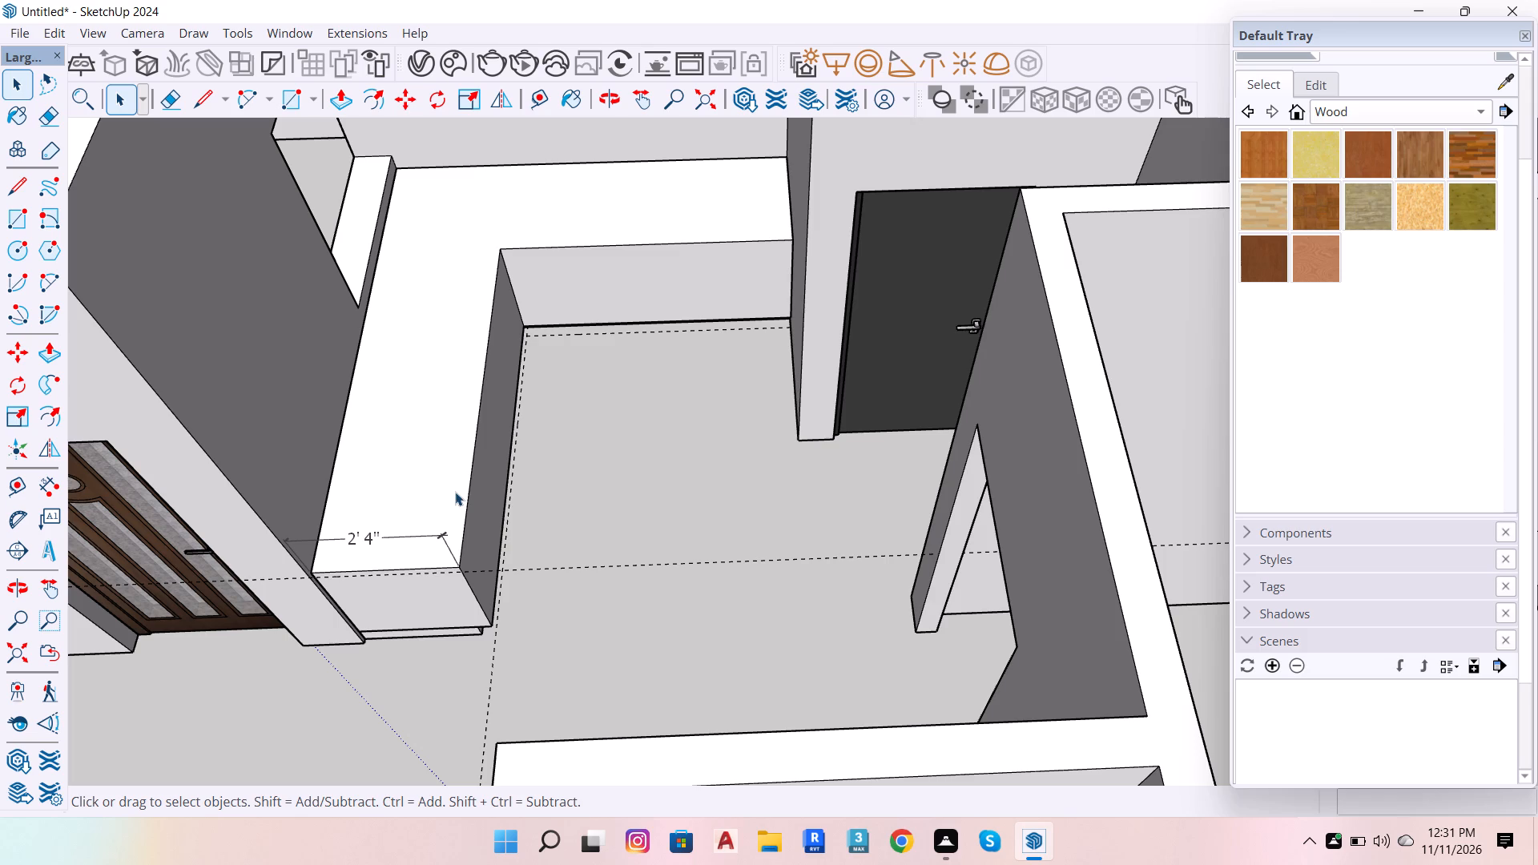
{"action": "scroll", "coordinate": [199, 435], "scroll_direction": "down", "scroll_amount": 5}
{"action": "scroll", "coordinate": [282, 550], "scroll_direction": "up", "scroll_amount": 6}
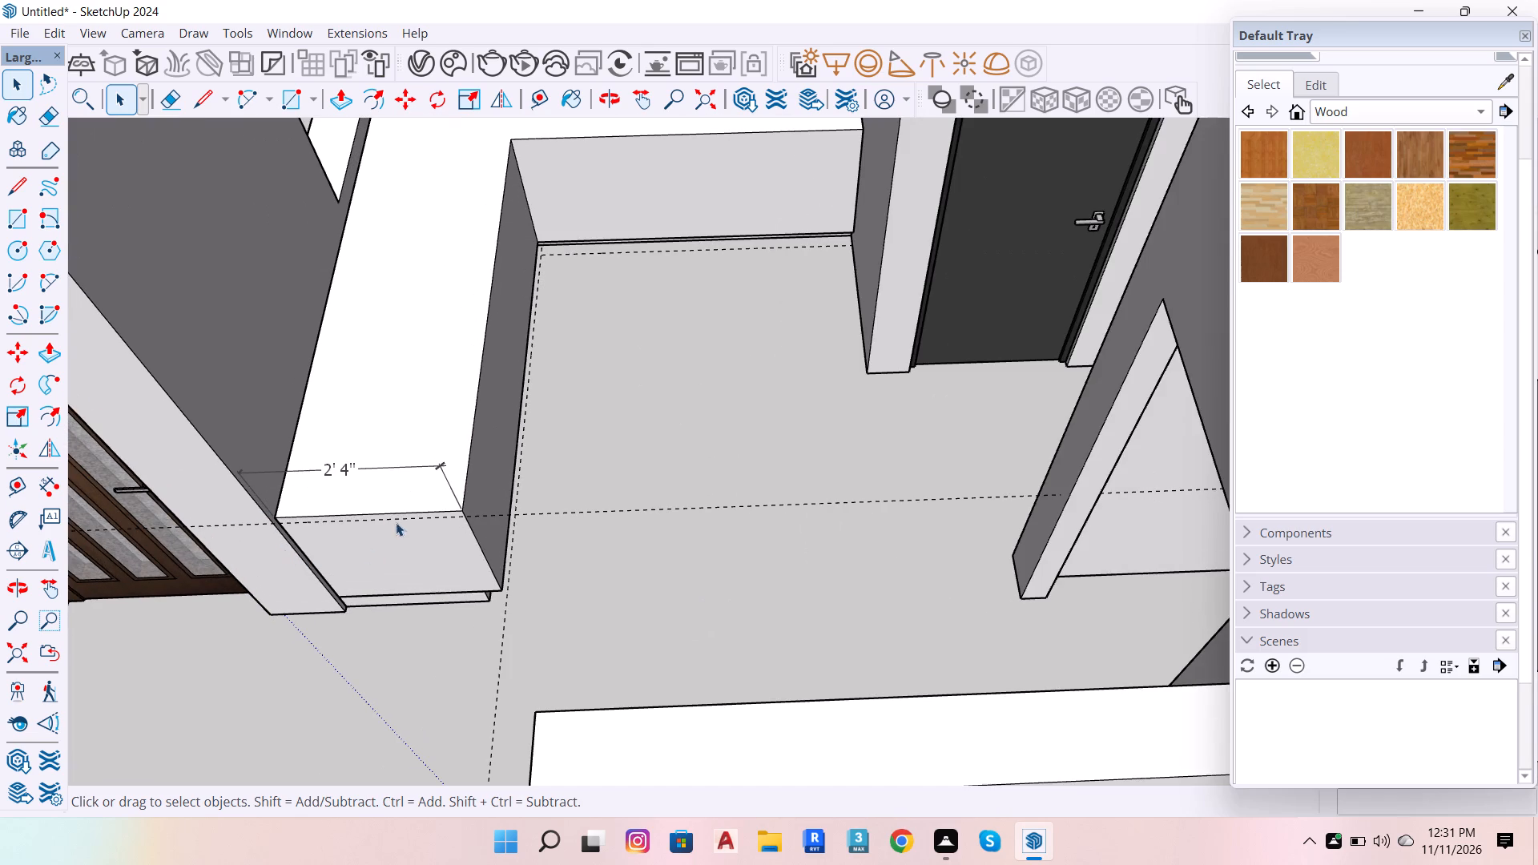
{"action": "scroll", "coordinate": [384, 516], "scroll_direction": "up", "scroll_amount": 7}
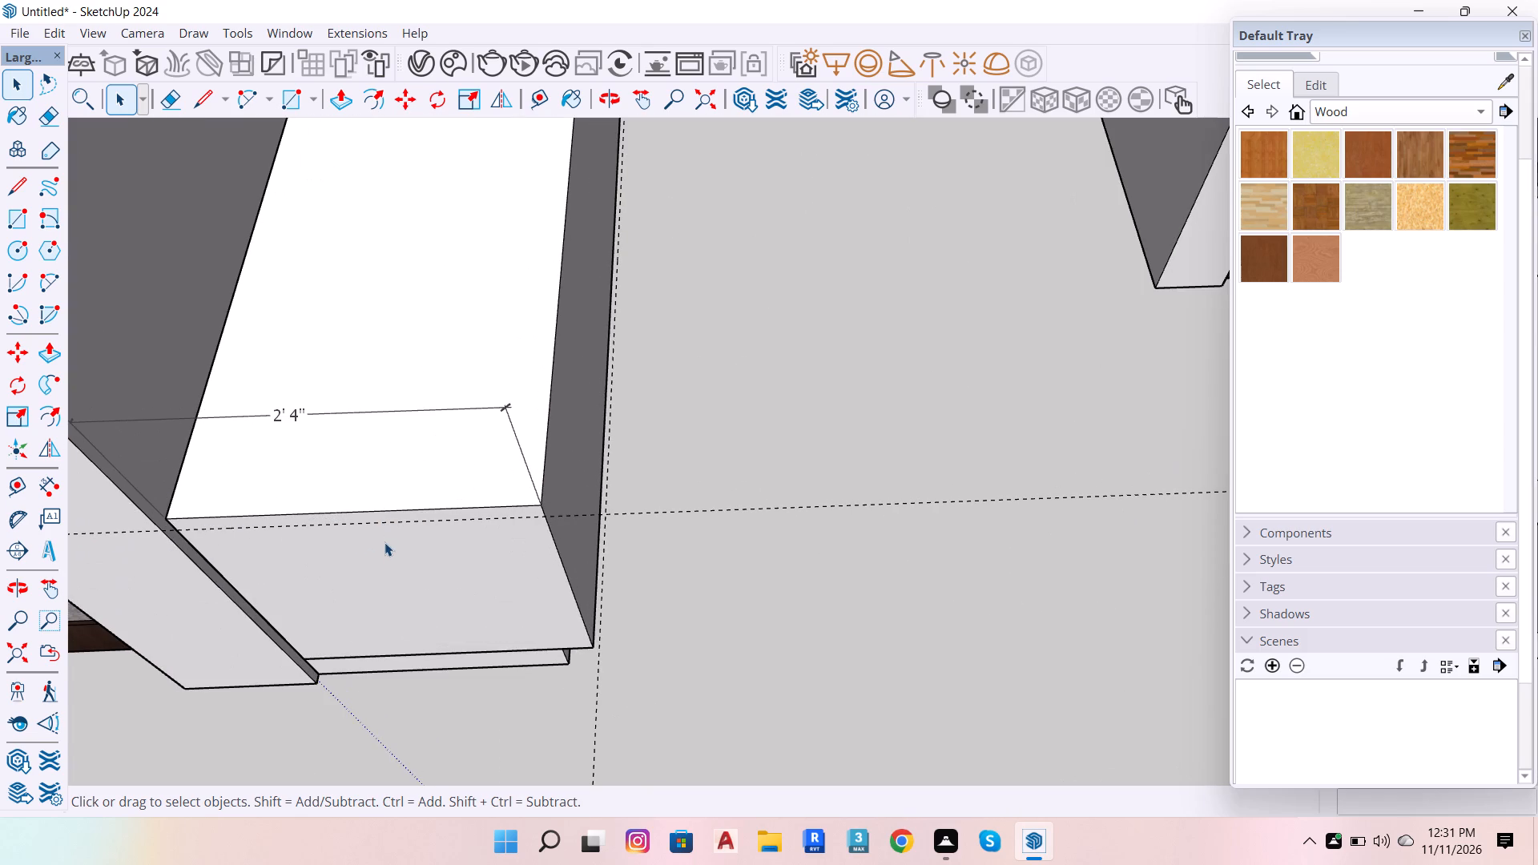
{"action": "scroll", "coordinate": [403, 552], "scroll_direction": "down", "scroll_amount": 5}
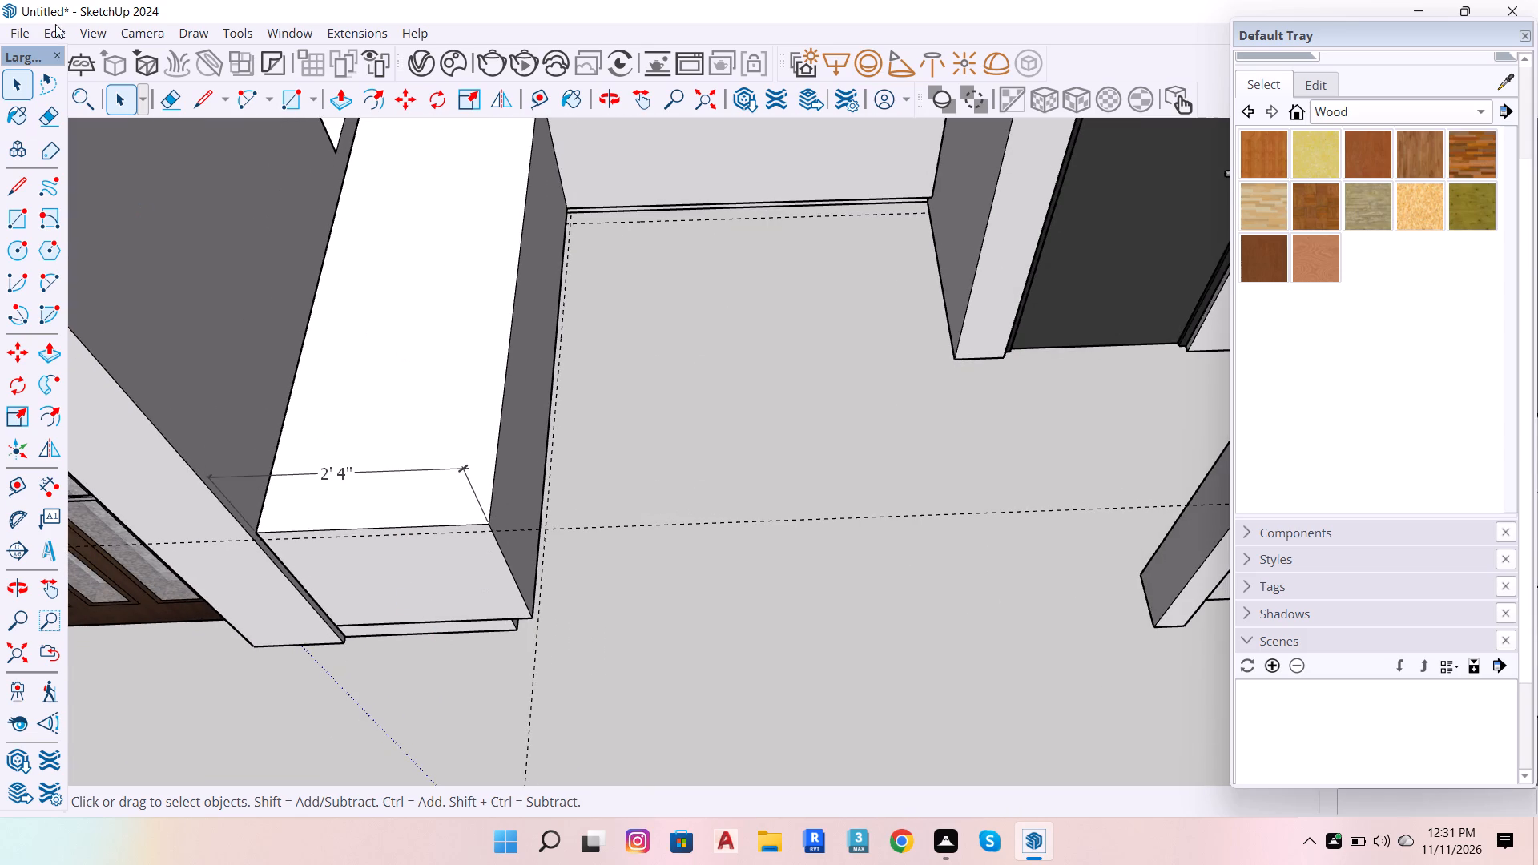
Delete all guide lines from the model.
{"action": "left_click", "coordinate": [70, 34]}
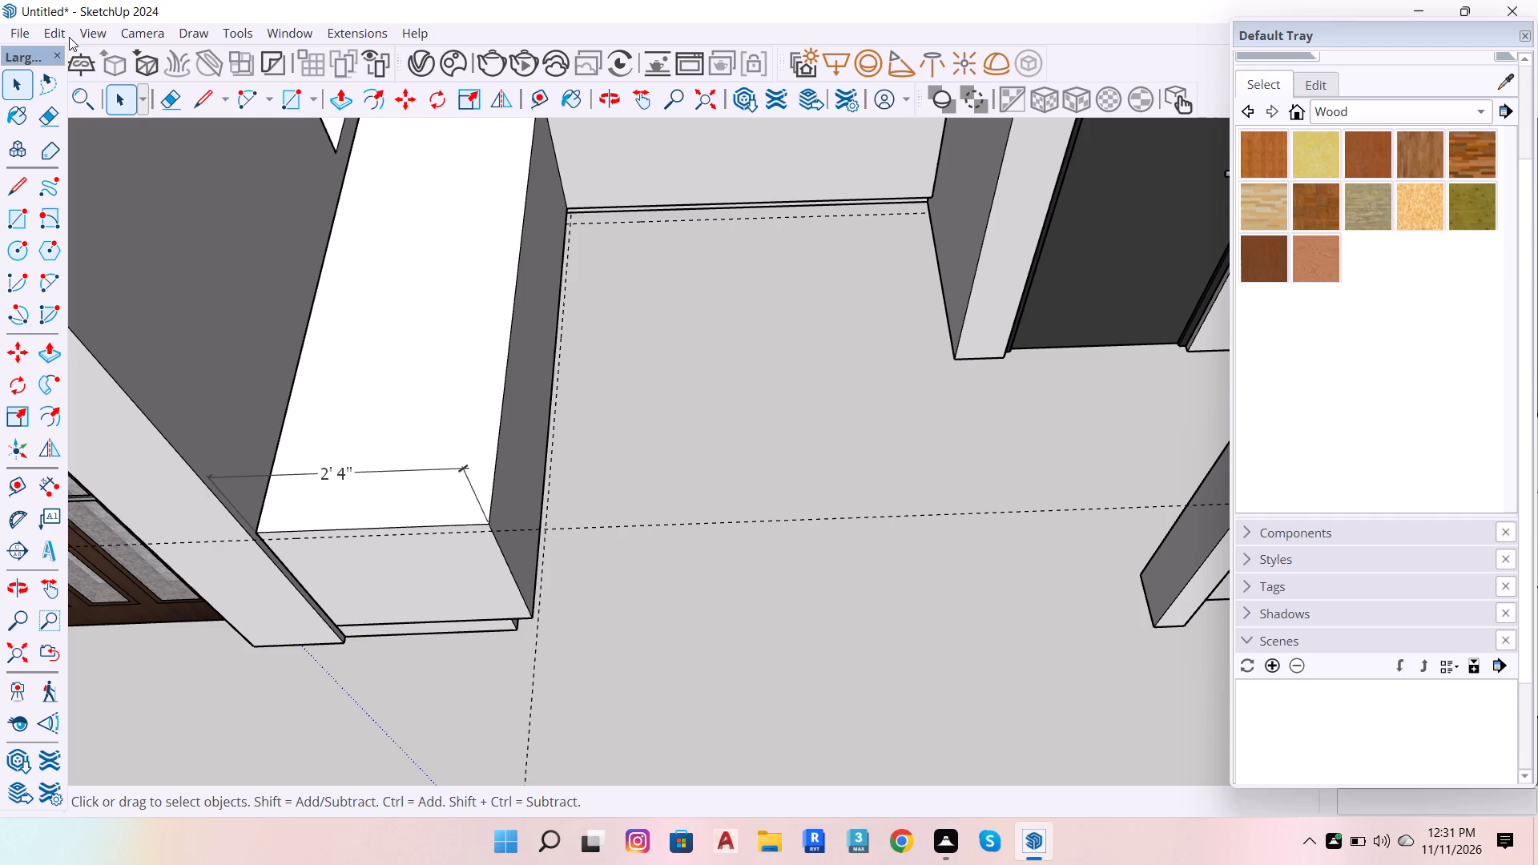
{"action": "left_click", "coordinate": [60, 34]}
{"action": "left_click", "coordinate": [122, 237]}
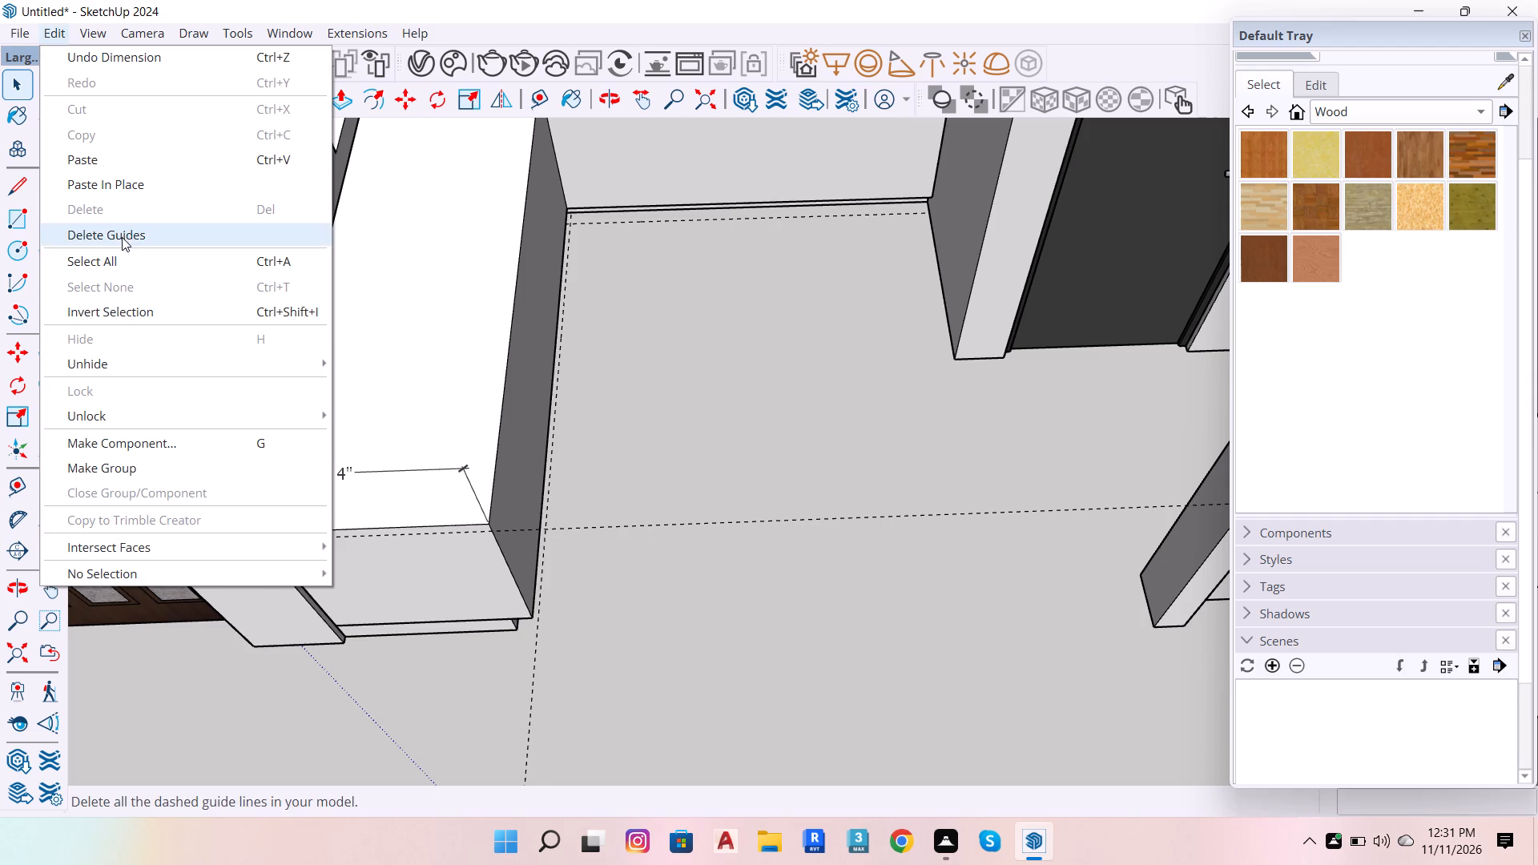
Erase the width dimension on top of the counter's window-wall leg.
{"action": "scroll", "coordinate": [589, 483], "scroll_direction": "down", "scroll_amount": 7}
{"action": "scroll", "coordinate": [527, 506], "scroll_direction": "up", "scroll_amount": 7}
{"action": "left_click", "coordinate": [533, 482]}
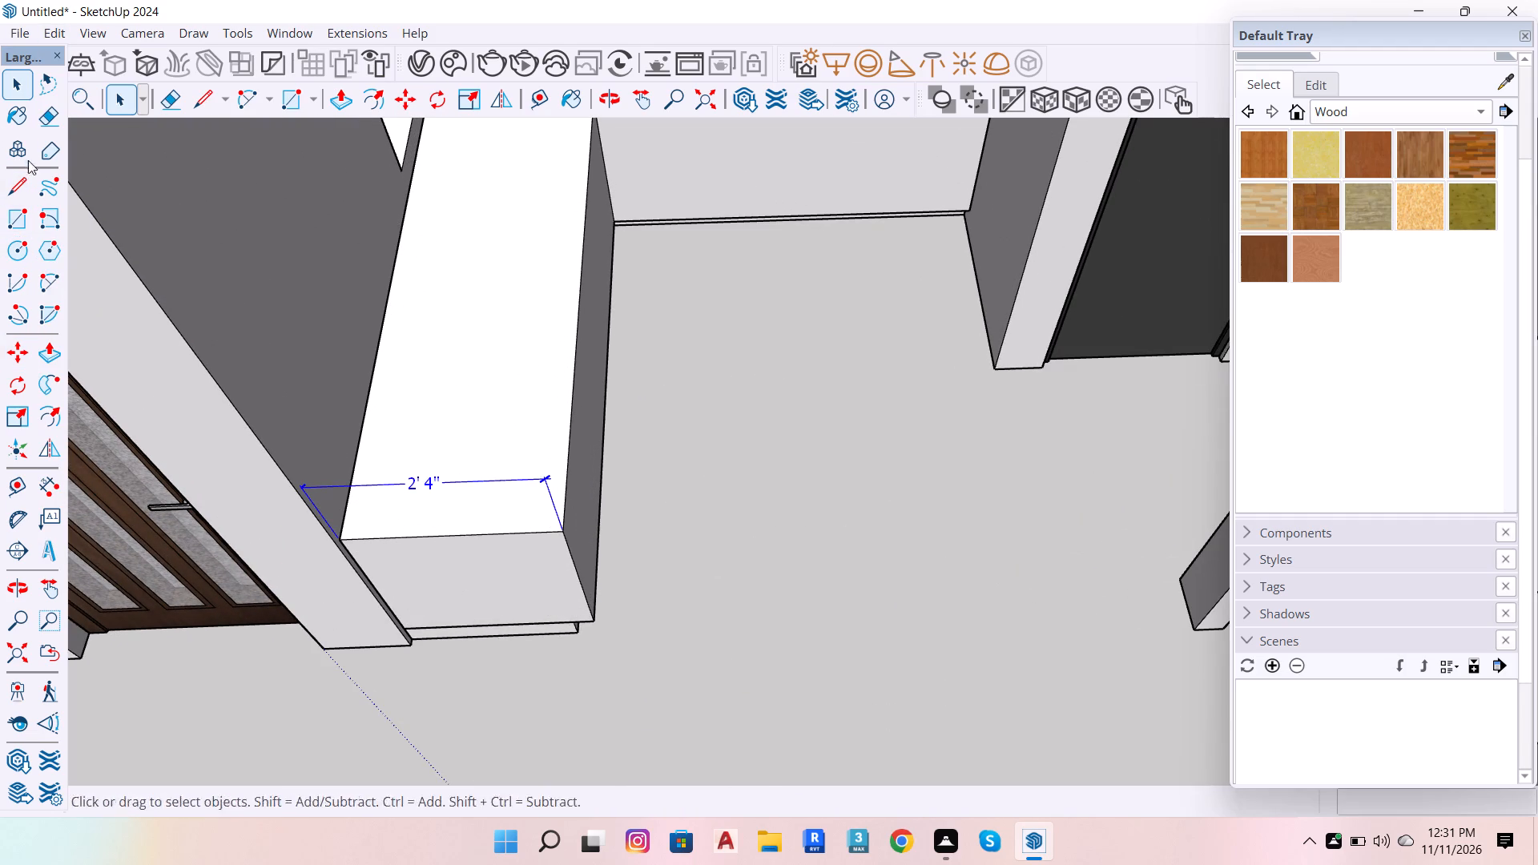
{"action": "left_click", "coordinate": [47, 123]}
{"action": "left_click_drag", "start_coordinate": [458, 473], "coordinate": [458, 483]}
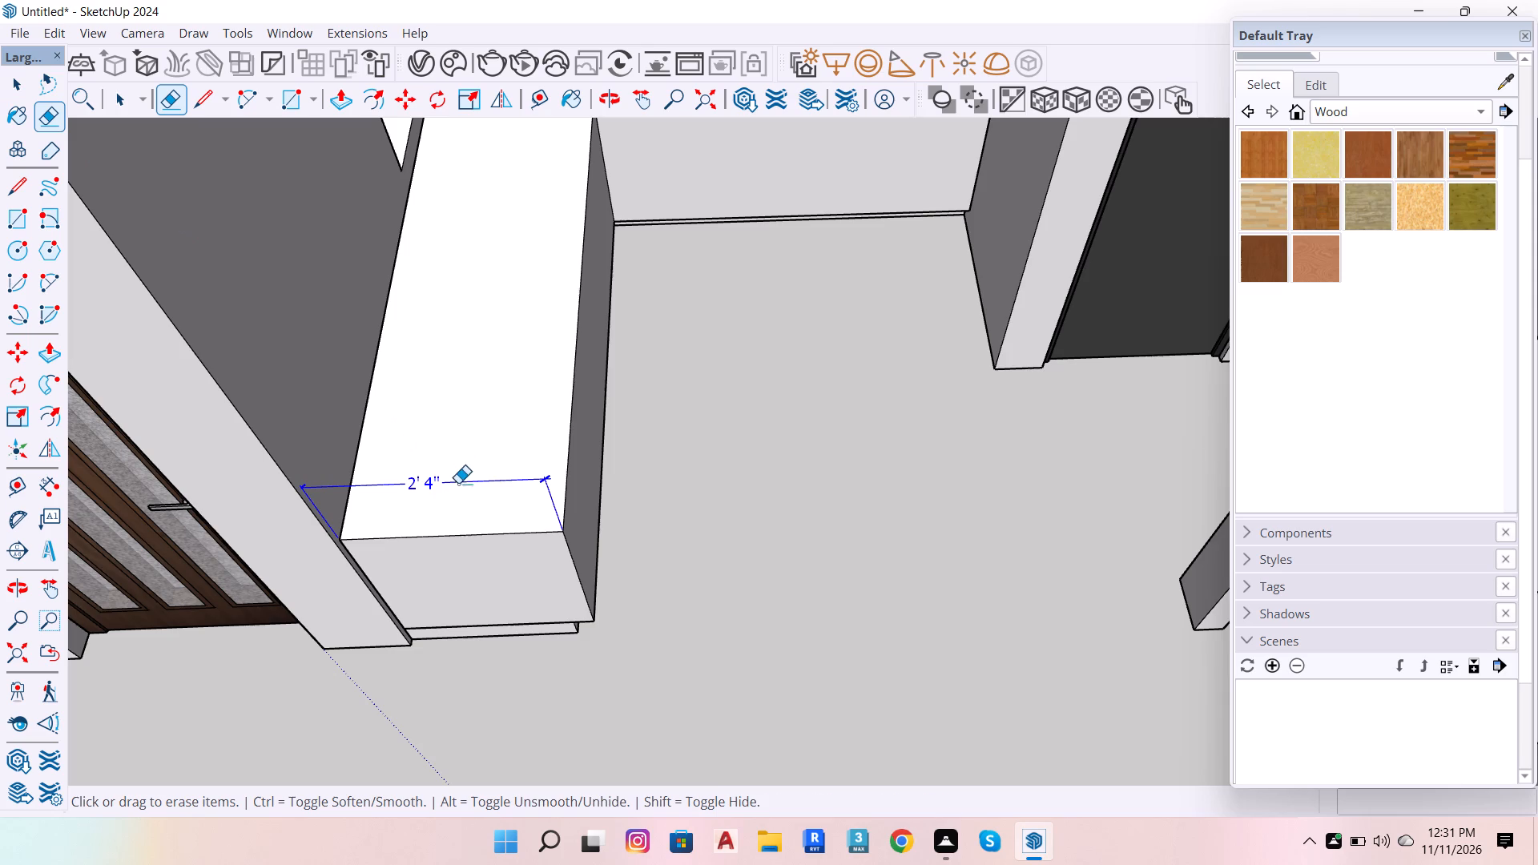
{"action": "left_click_drag", "start_coordinate": [458, 483], "coordinate": [459, 485]}
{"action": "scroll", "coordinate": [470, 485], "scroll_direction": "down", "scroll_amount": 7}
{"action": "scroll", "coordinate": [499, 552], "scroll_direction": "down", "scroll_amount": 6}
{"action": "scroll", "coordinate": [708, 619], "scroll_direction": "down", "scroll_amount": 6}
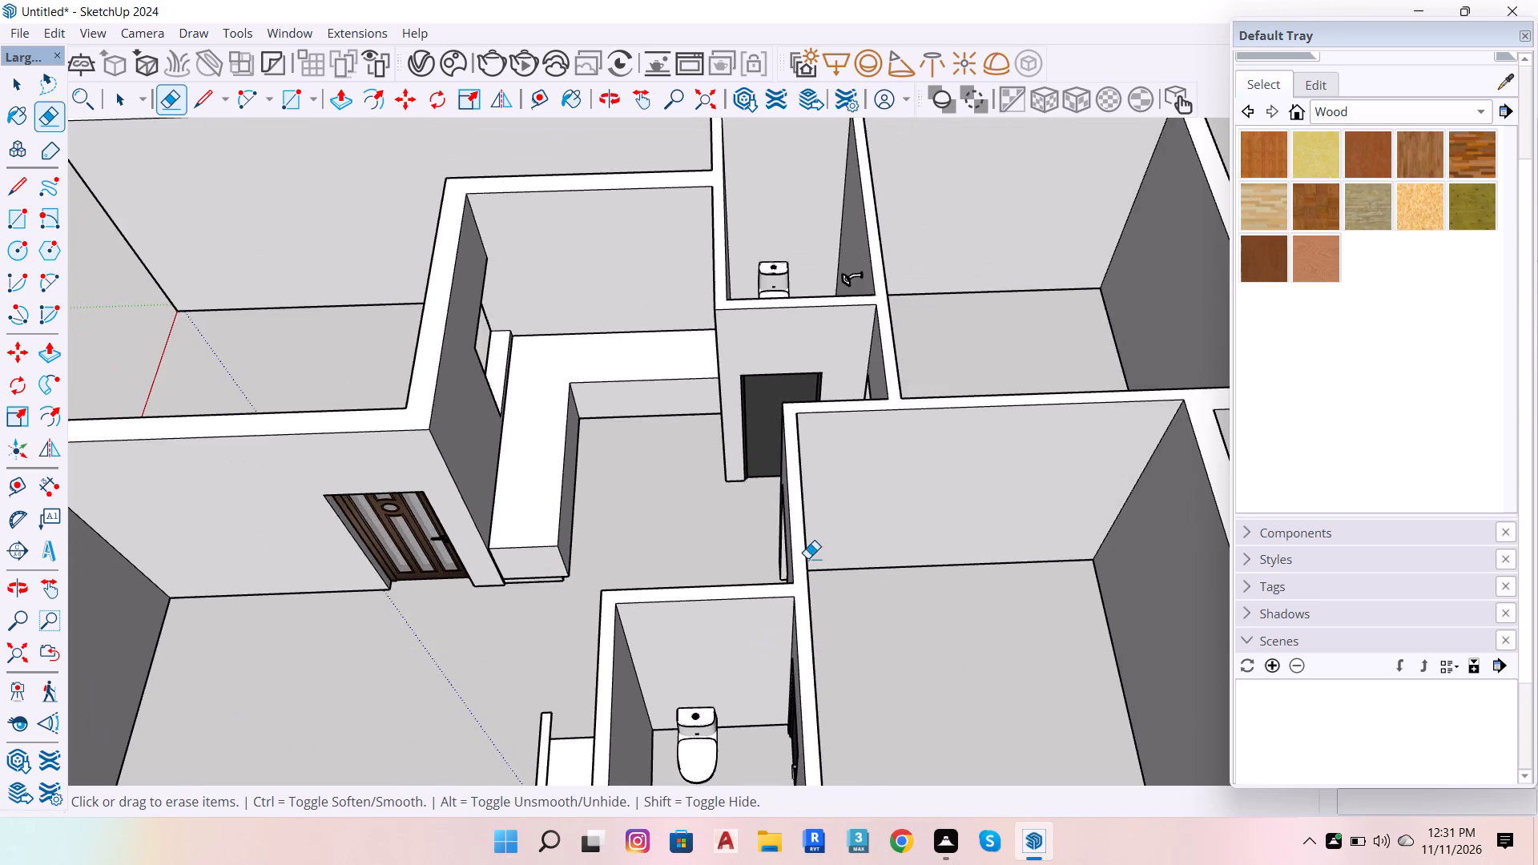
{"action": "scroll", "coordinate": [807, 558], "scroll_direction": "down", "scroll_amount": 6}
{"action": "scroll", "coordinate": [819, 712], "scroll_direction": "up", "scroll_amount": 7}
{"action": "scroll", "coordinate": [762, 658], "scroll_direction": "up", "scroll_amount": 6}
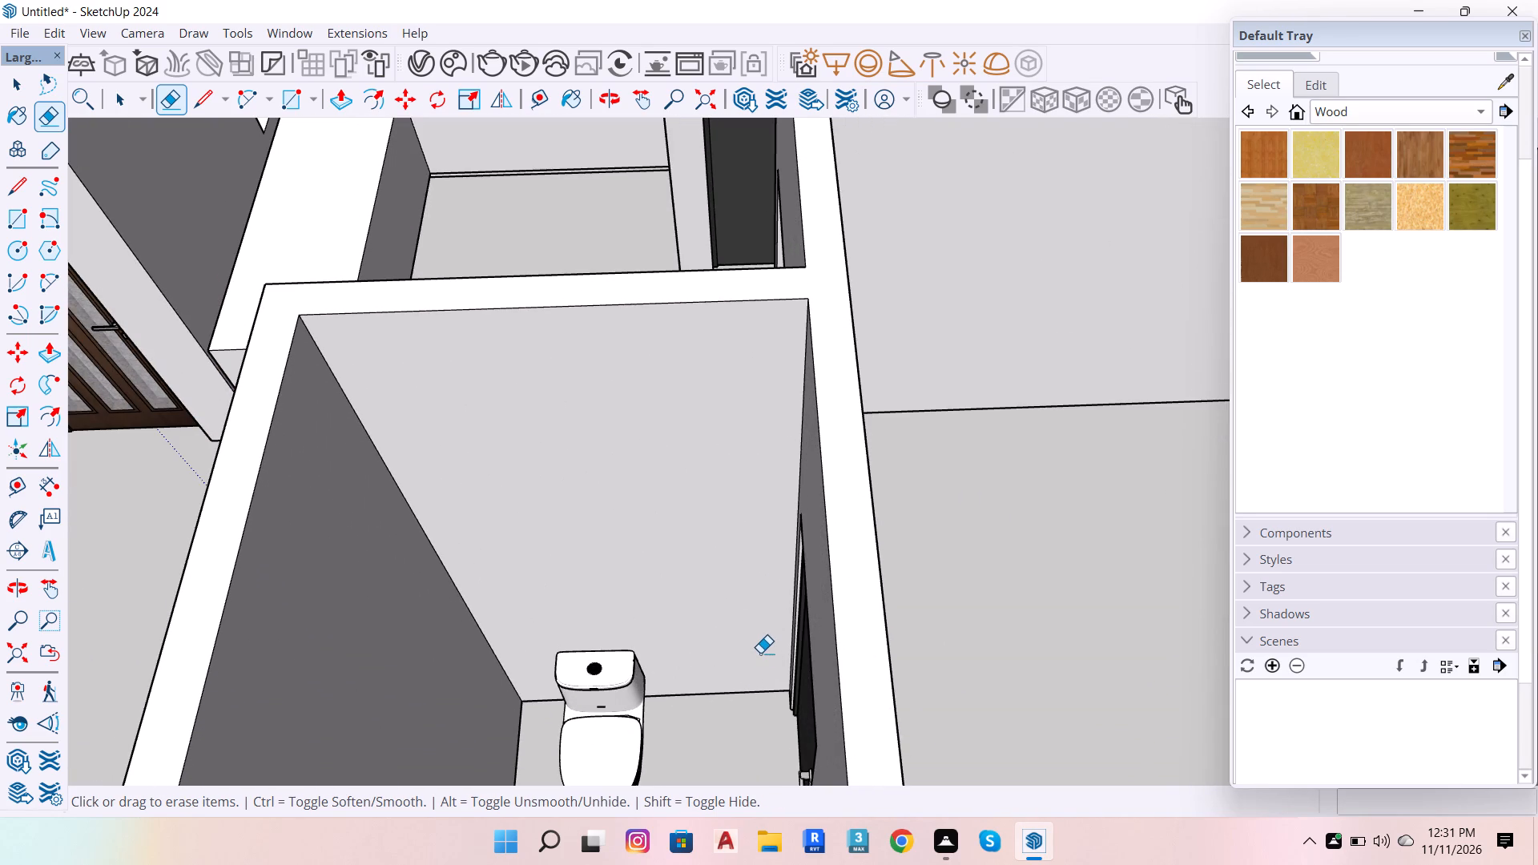